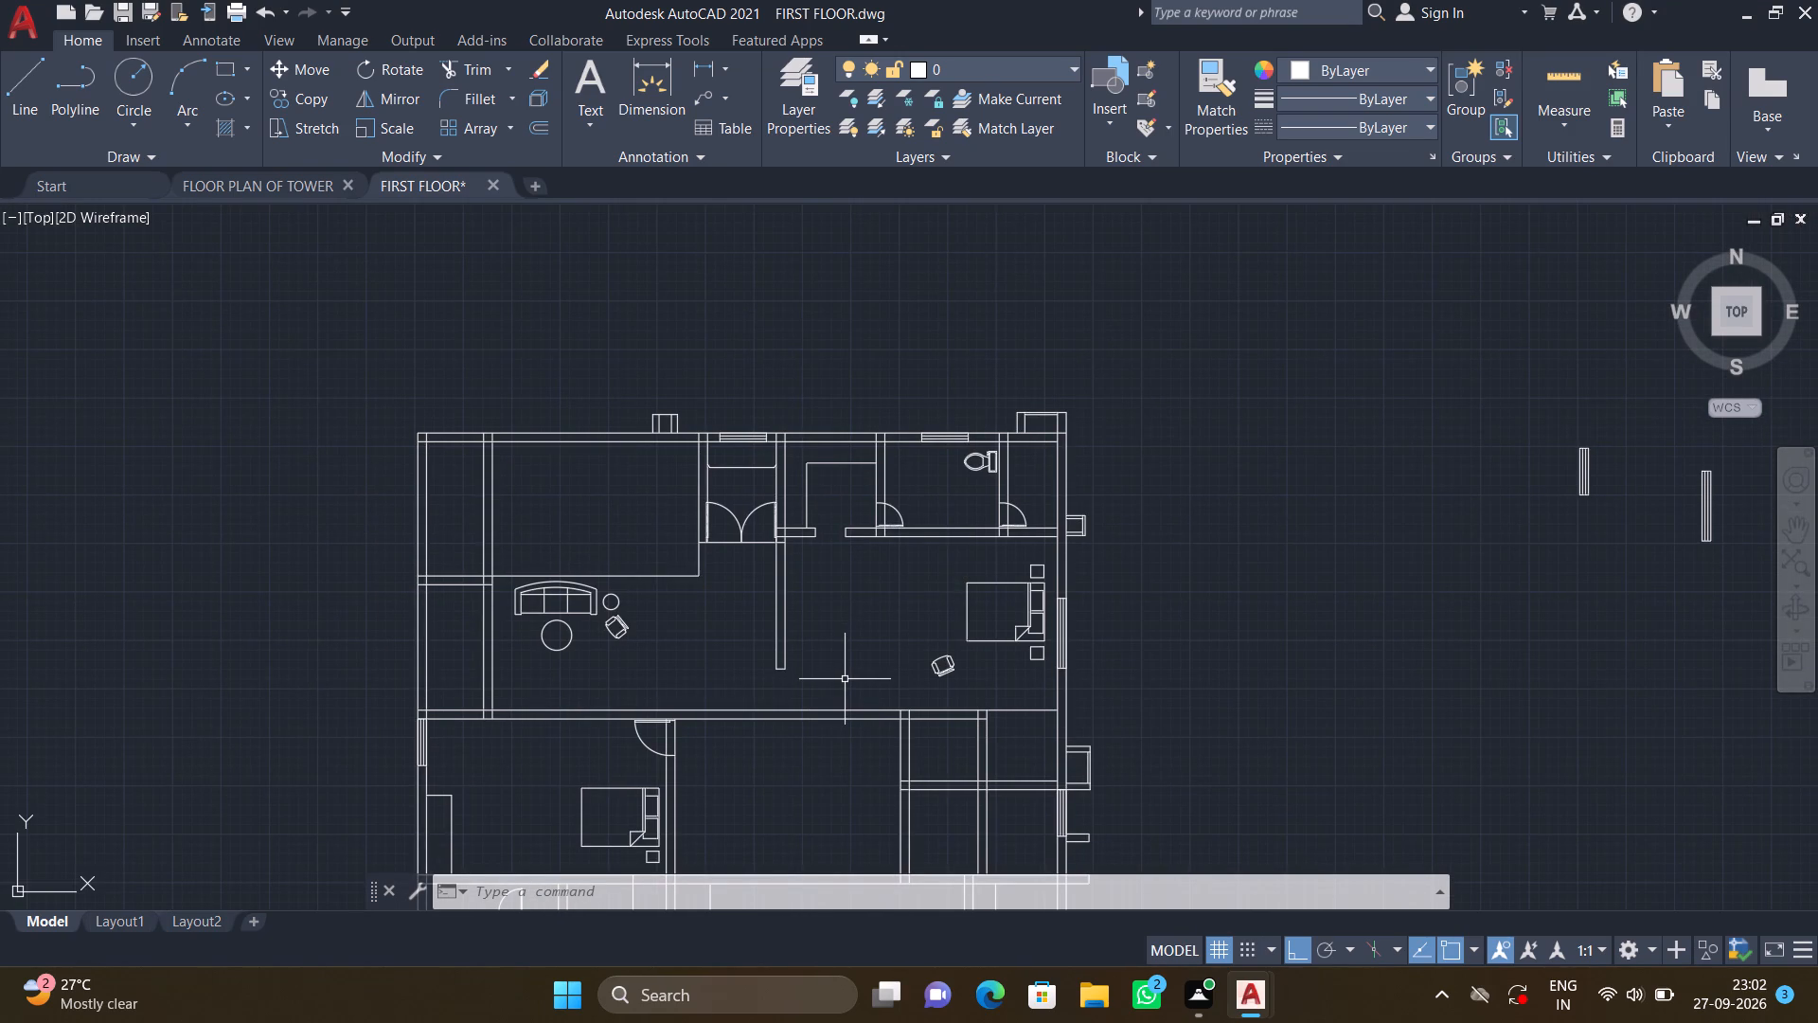
# Copy the upper-right quarter of the horizontal-leaf door symbol into the gap below the wall between the living area and upper-right bedroom.
pyautogui.scroll(-2, 1315, 519)
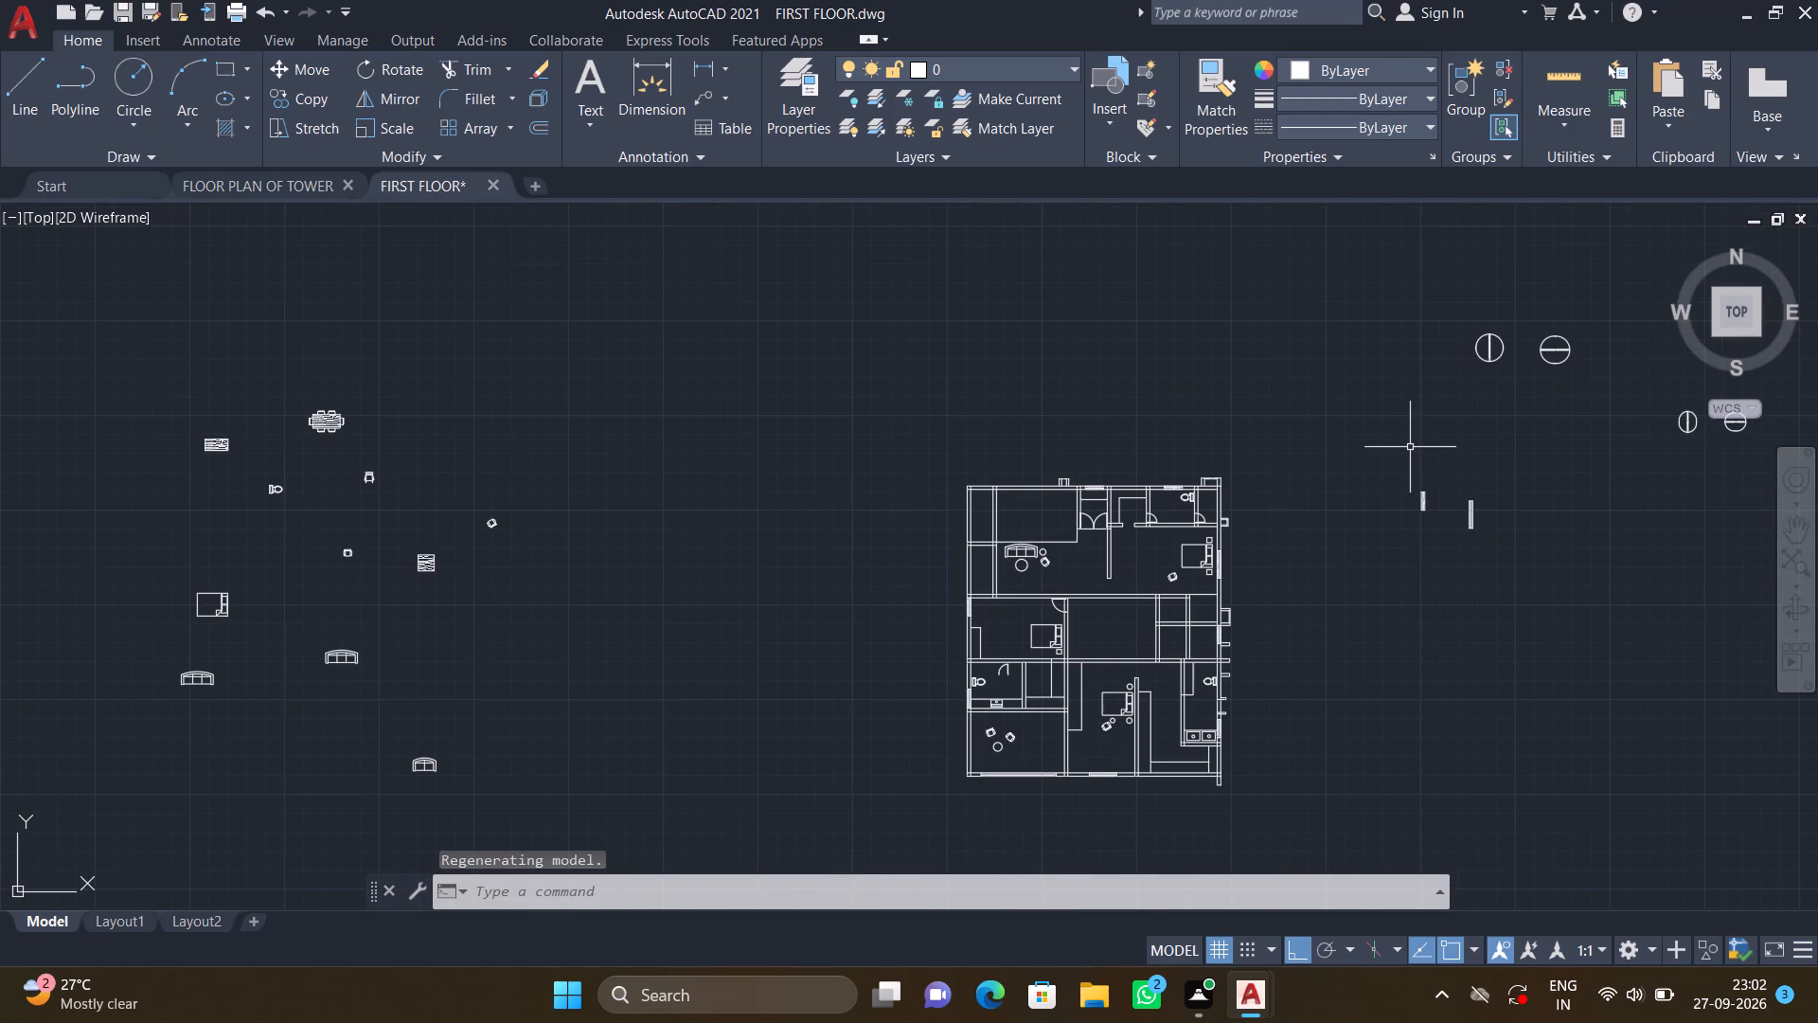
pyautogui.moveTo(1406, 445); pyautogui.dragTo(1161, 486, button='middle')
pyautogui.scroll(4, 1270, 364)
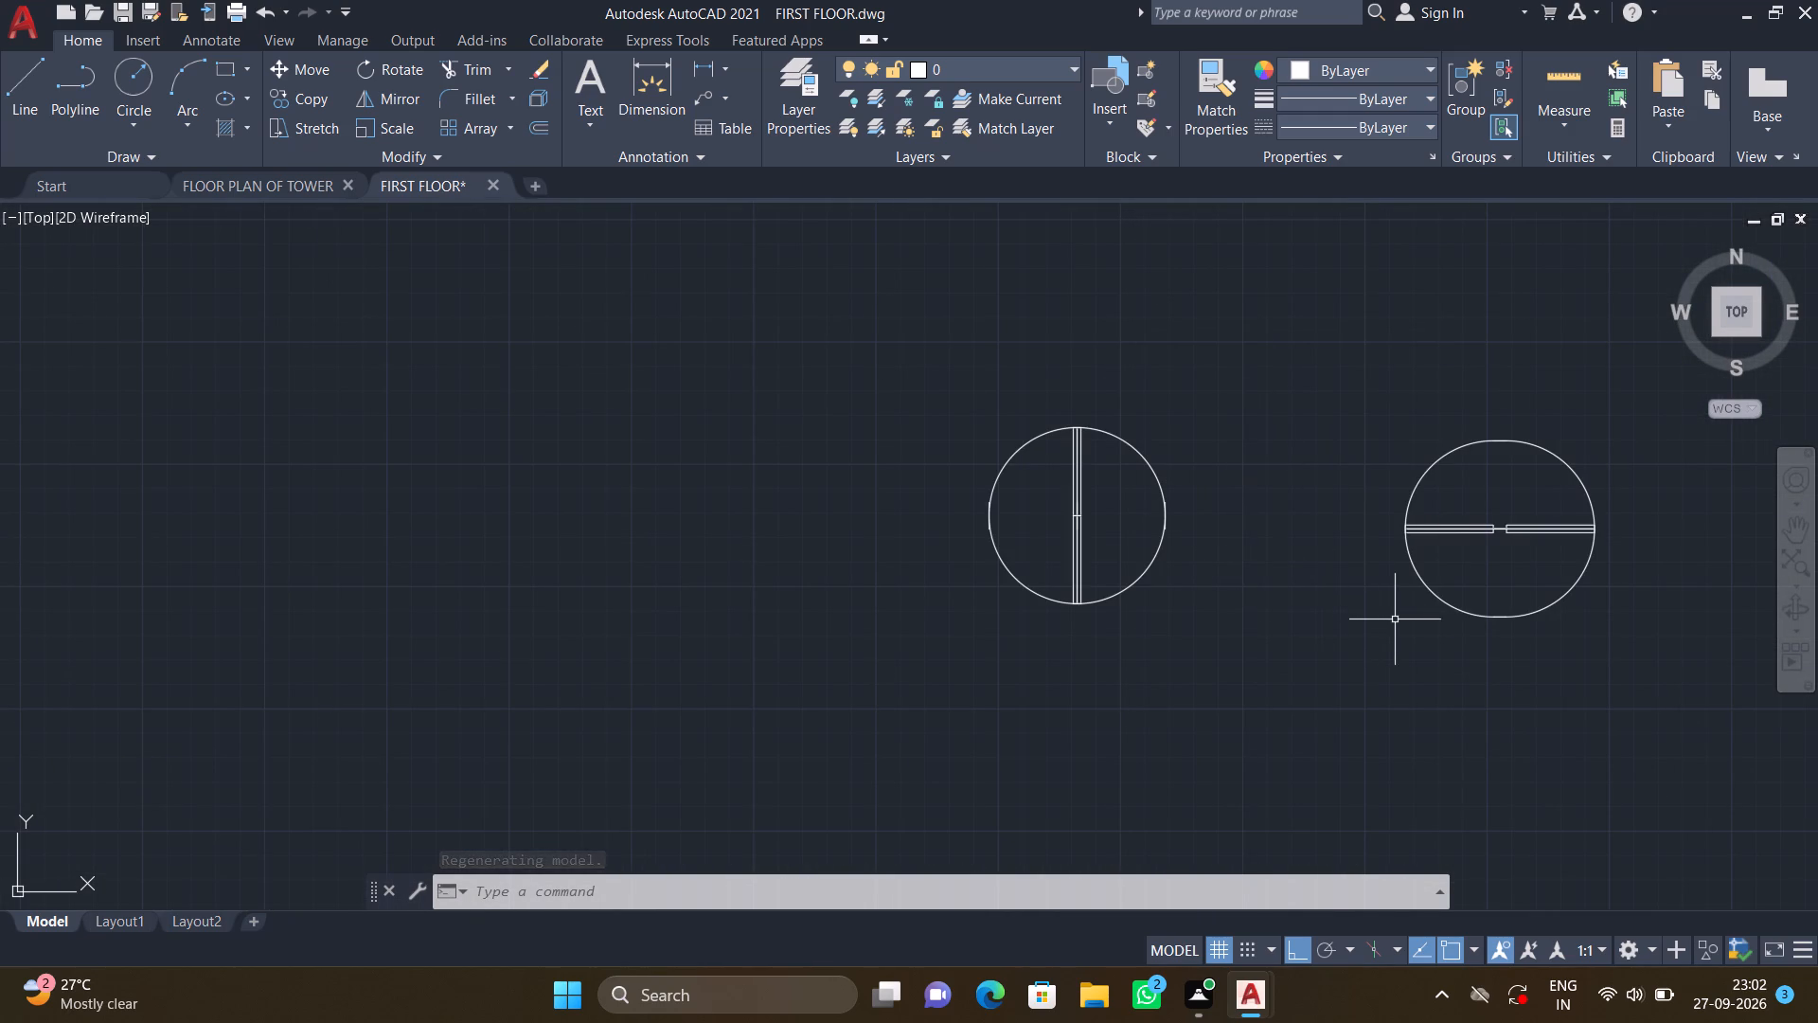
pyautogui.moveTo(1359, 592); pyautogui.dragTo(1135, 567, button='middle')
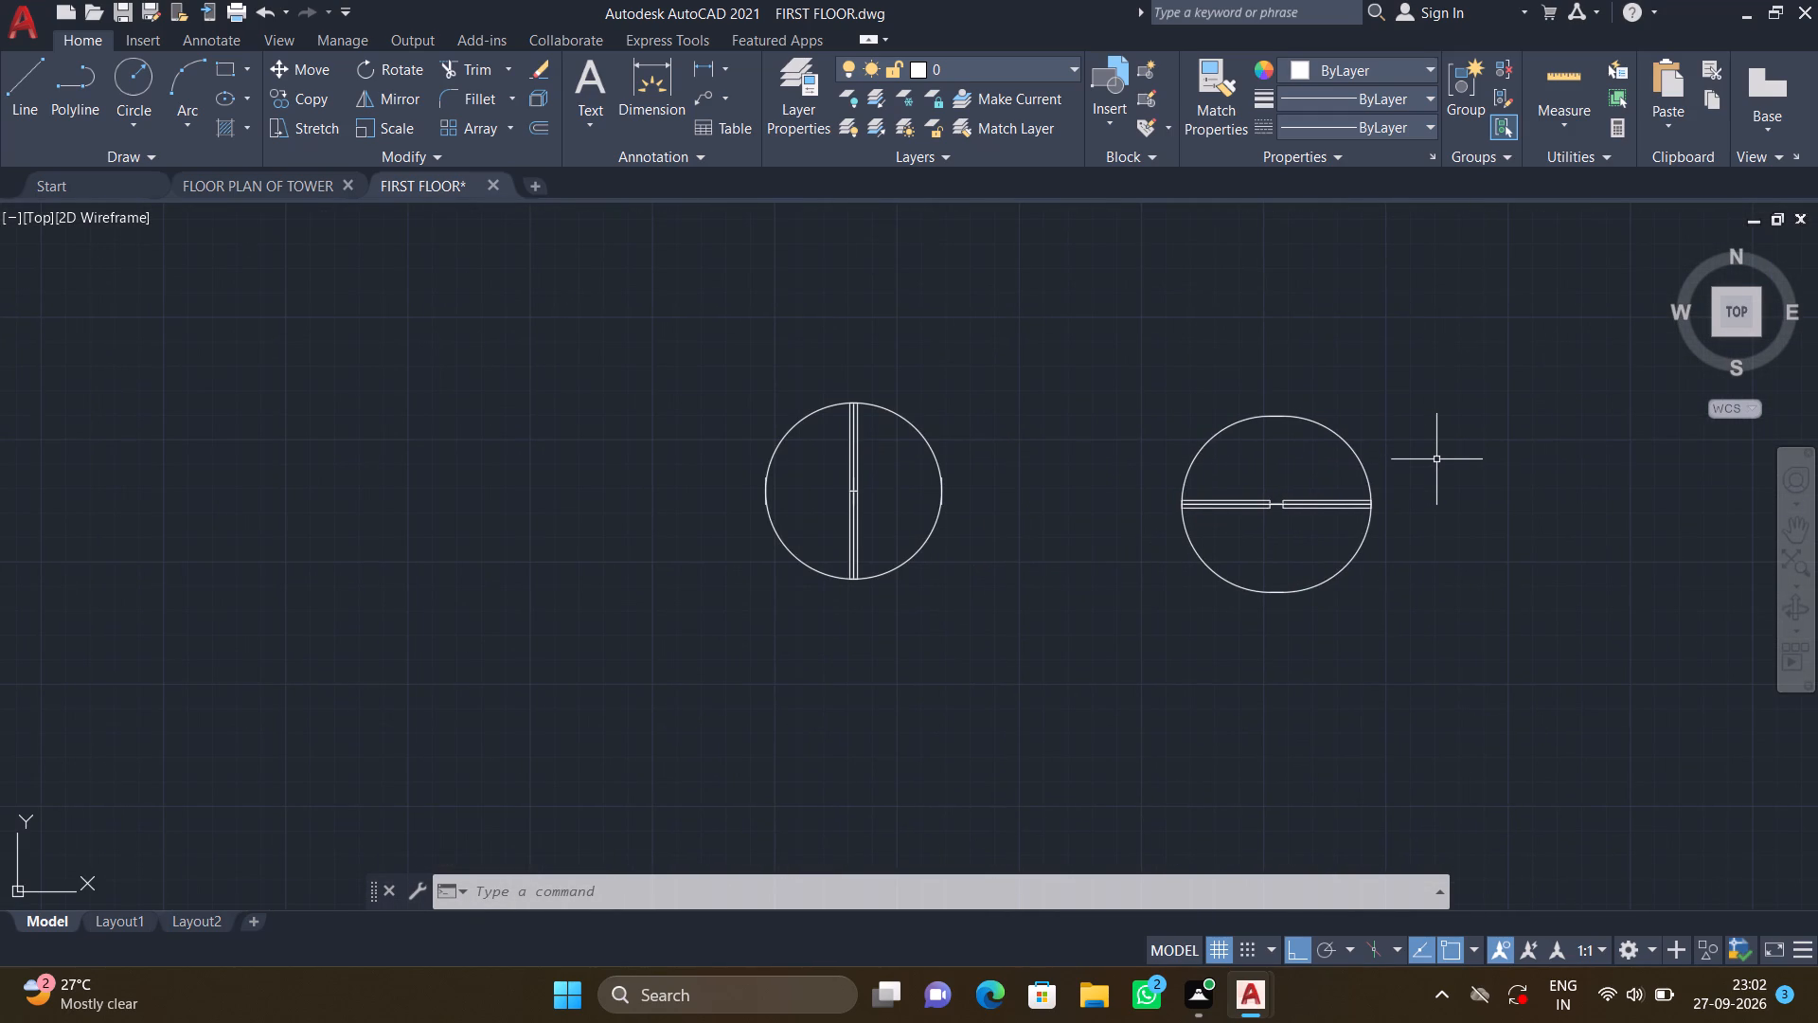
pyautogui.scroll(2, 1416, 487)
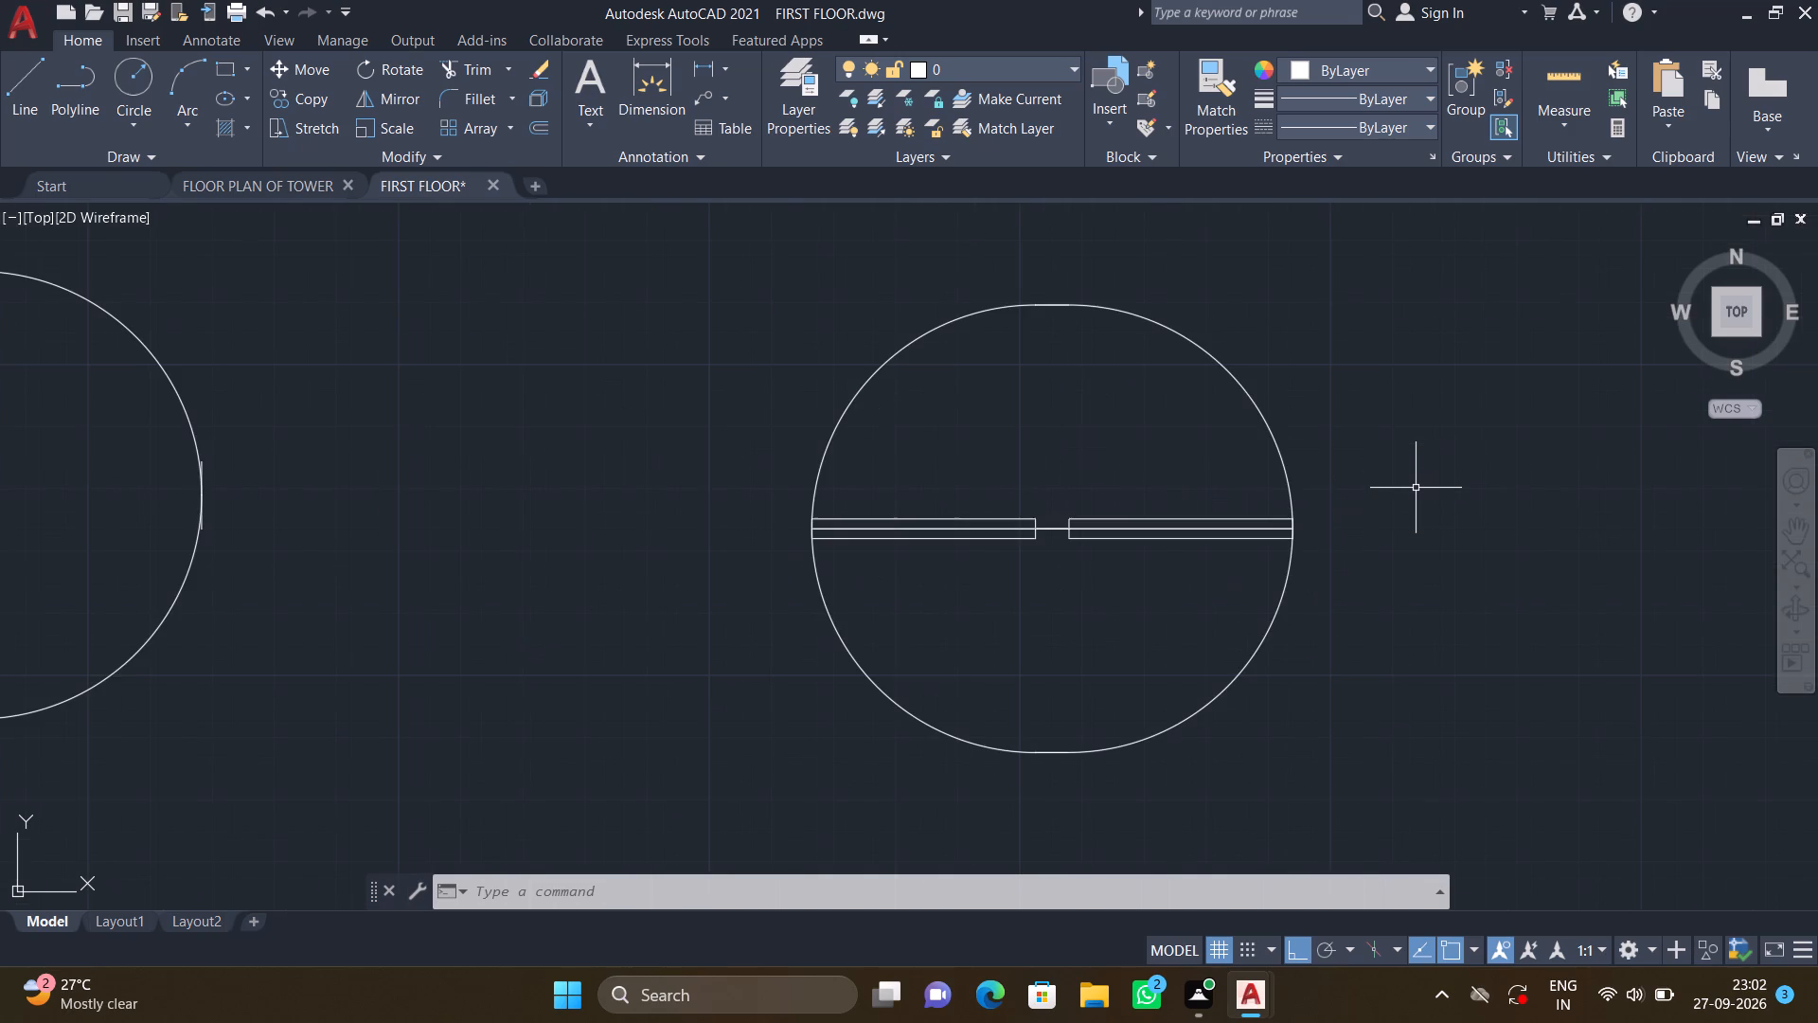
pyautogui.press('c')
pyautogui.press('o')
pyautogui.press('Return')
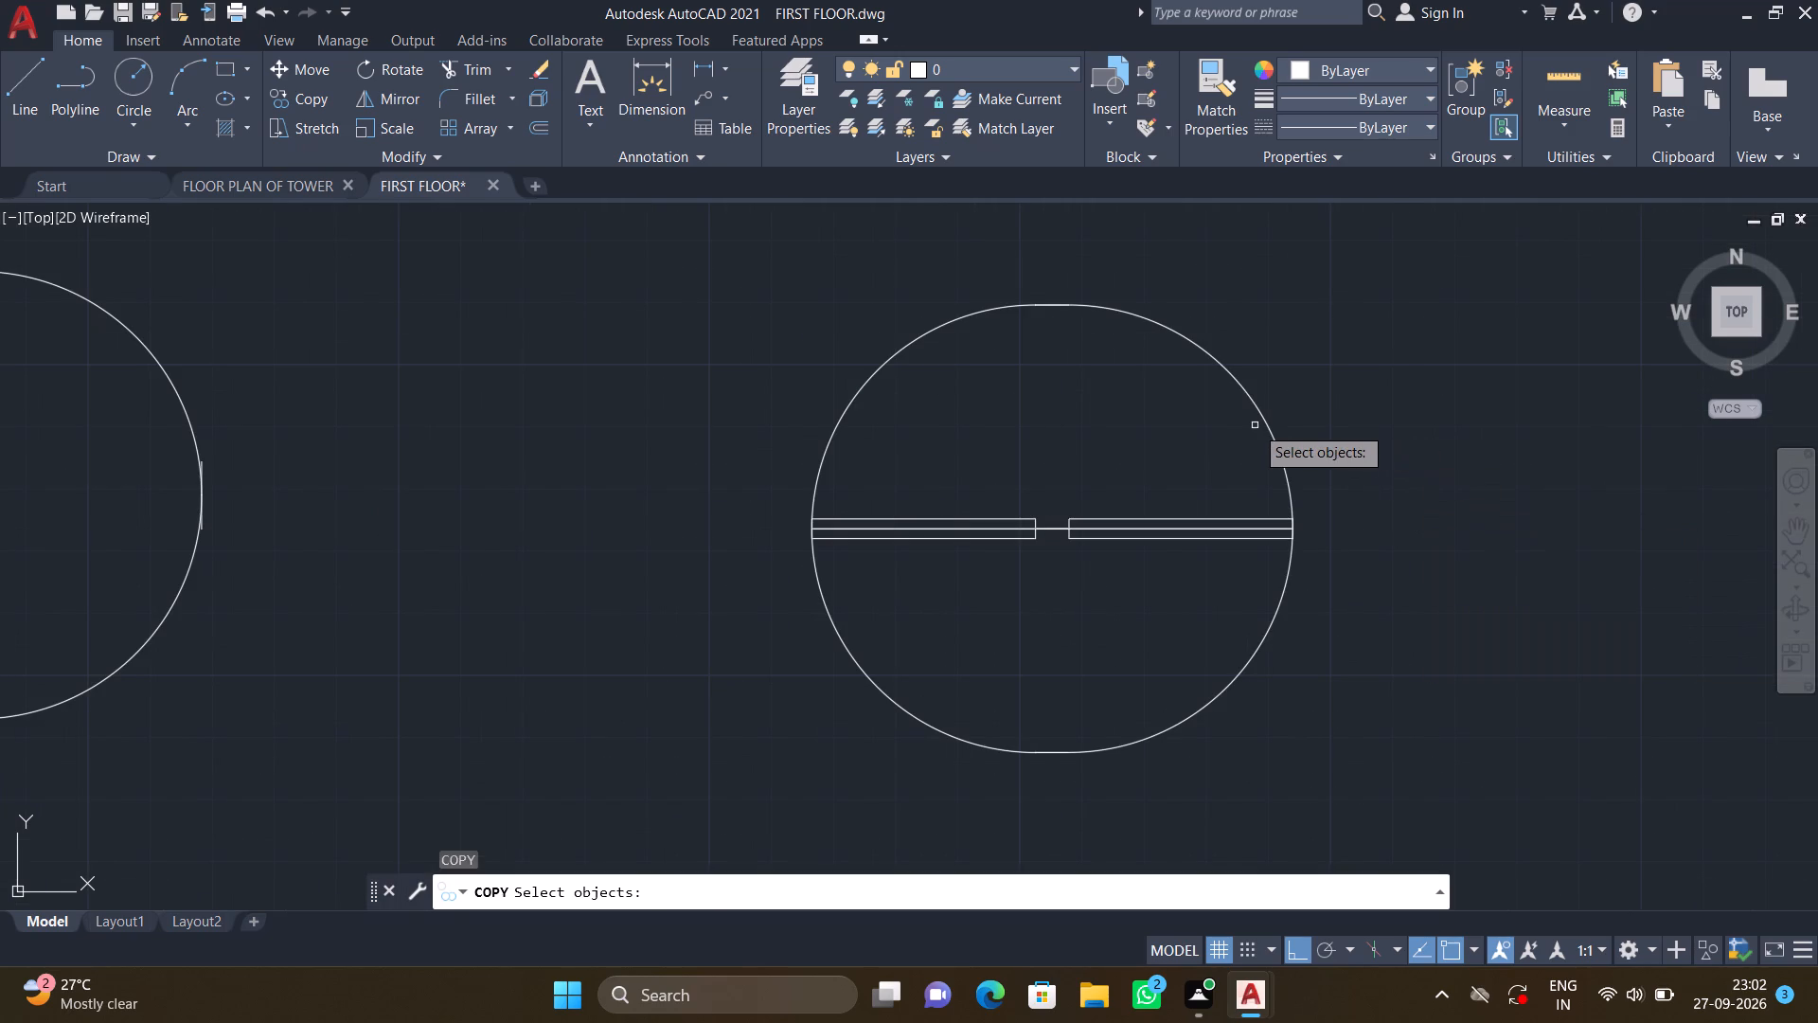
pyautogui.click(1265, 421)
pyautogui.press('Return')
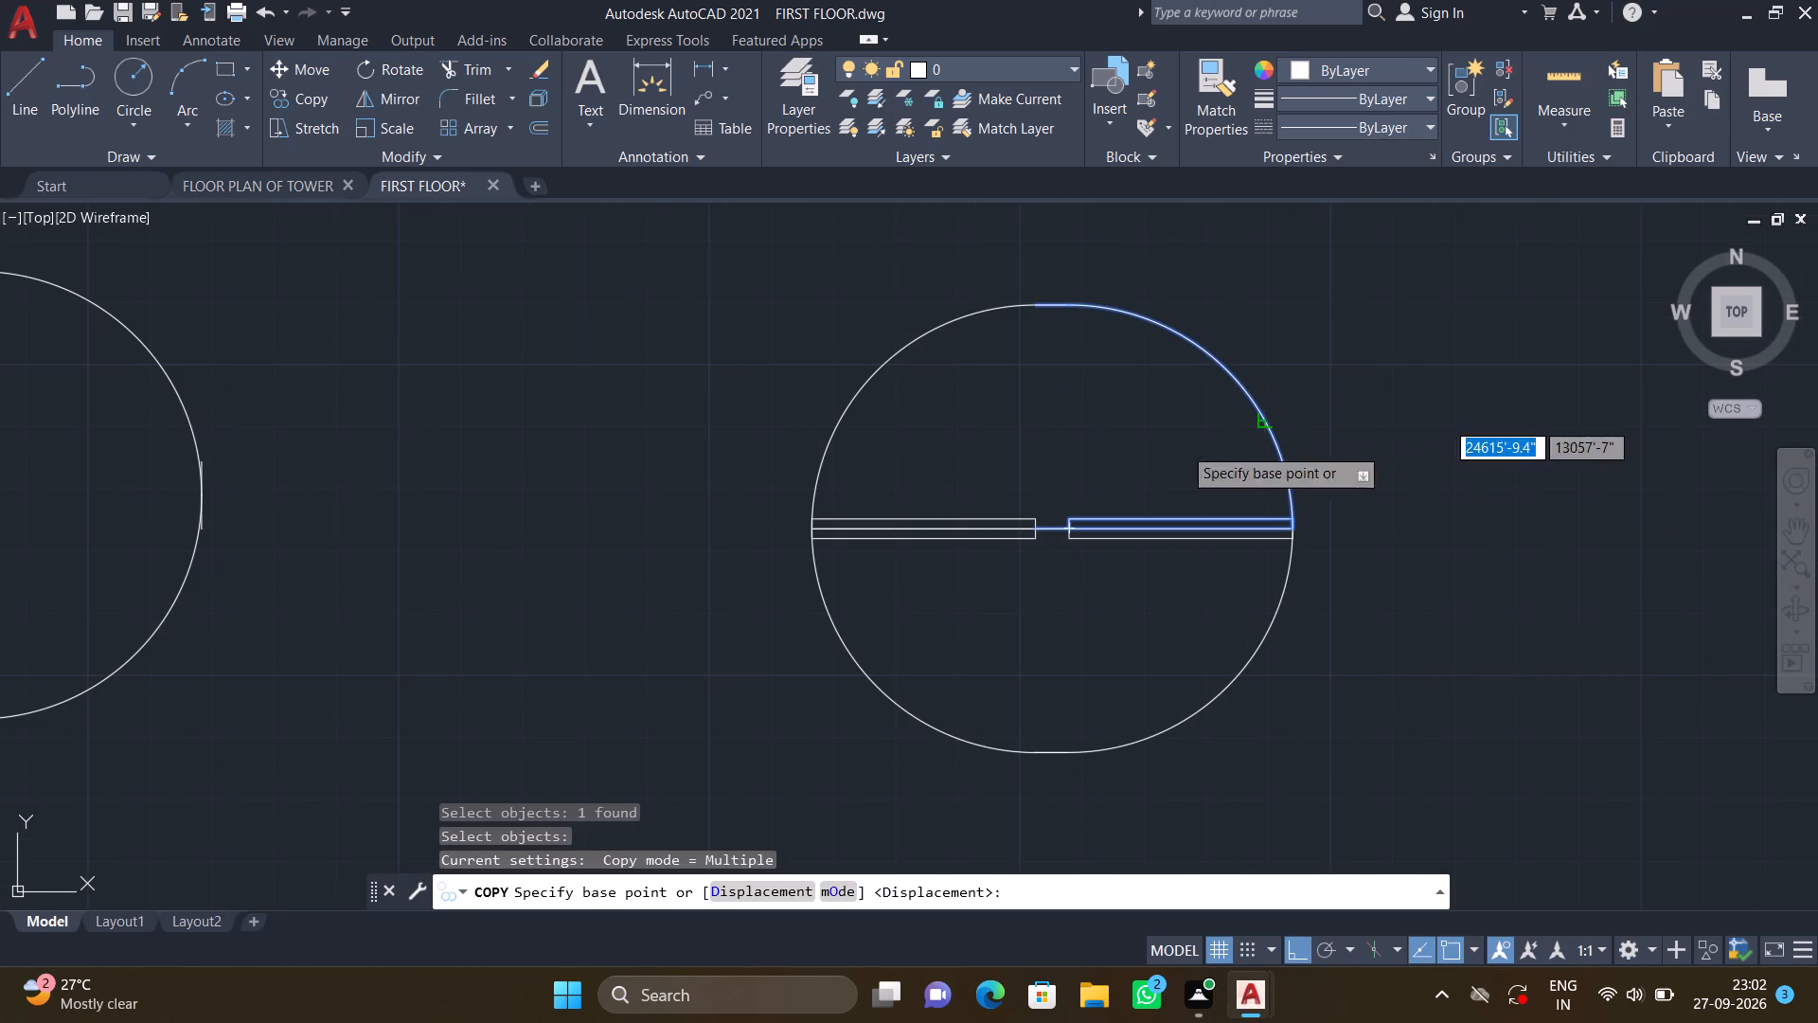
pyautogui.click(1042, 524)
pyautogui.scroll(-3, 729, 620)
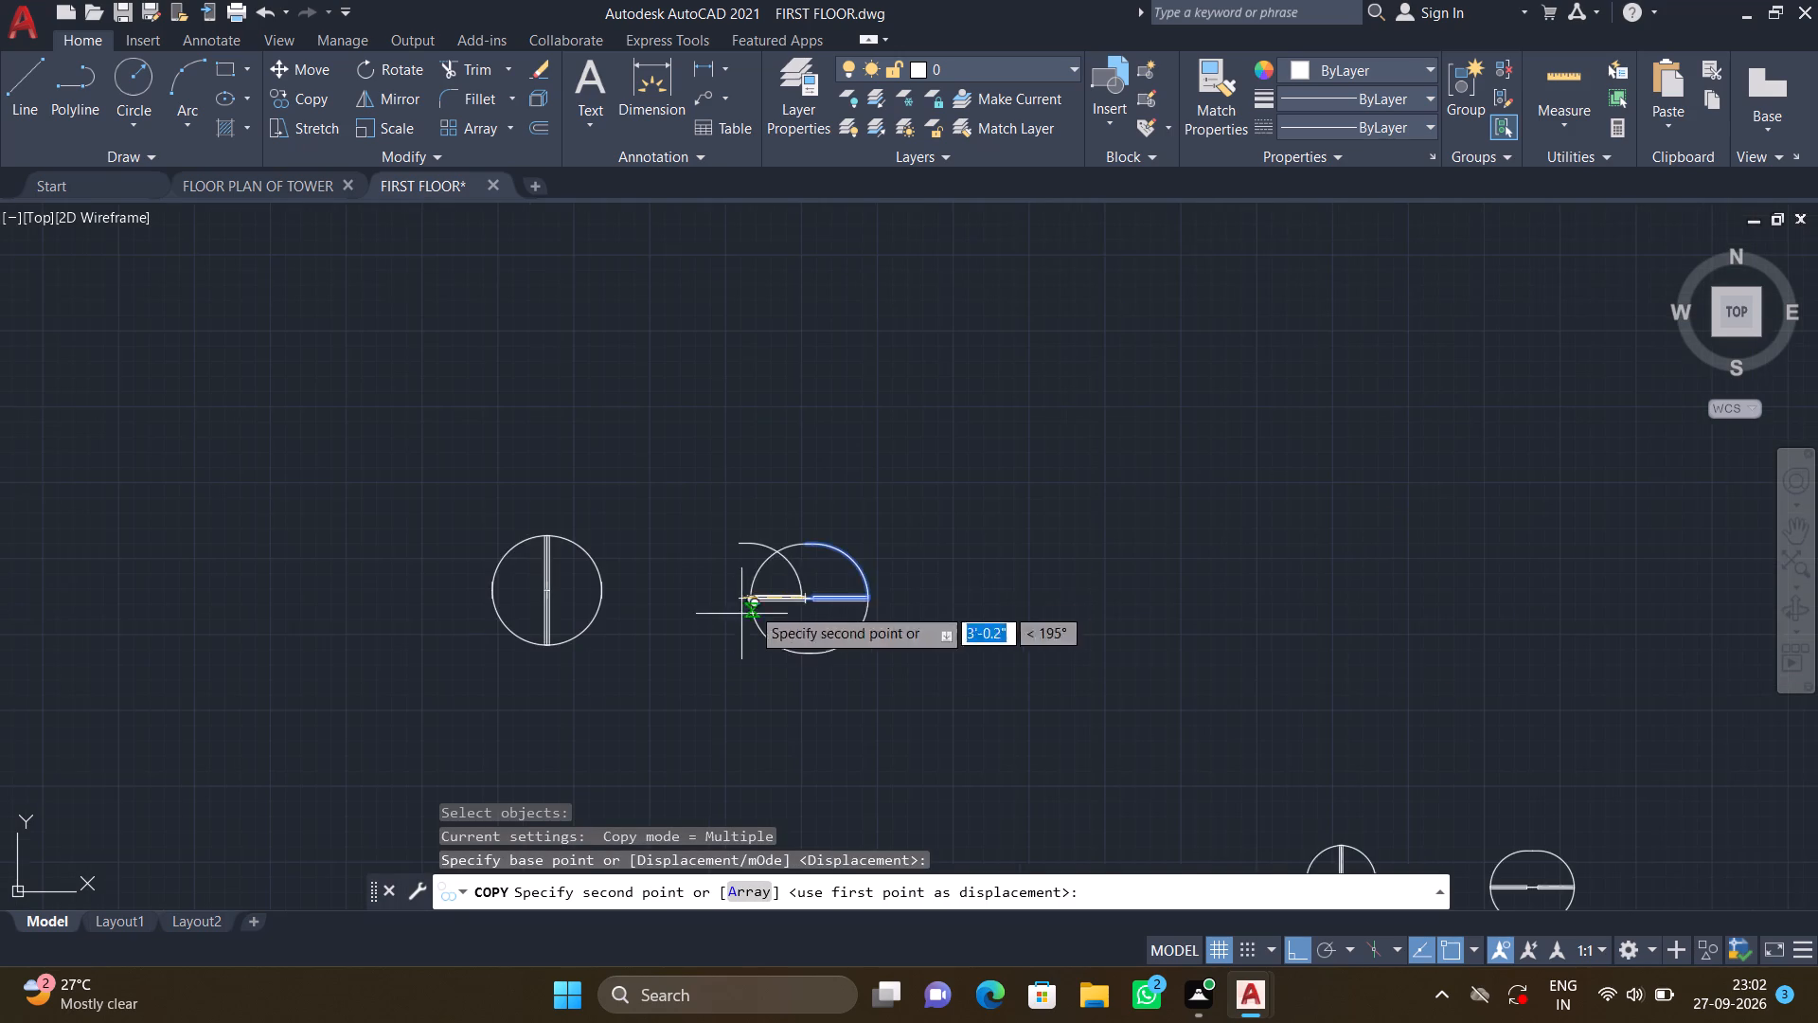
pyautogui.scroll(-1, 819, 539)
pyautogui.moveTo(950, 439); pyautogui.dragTo(1170, 294, button='middle')
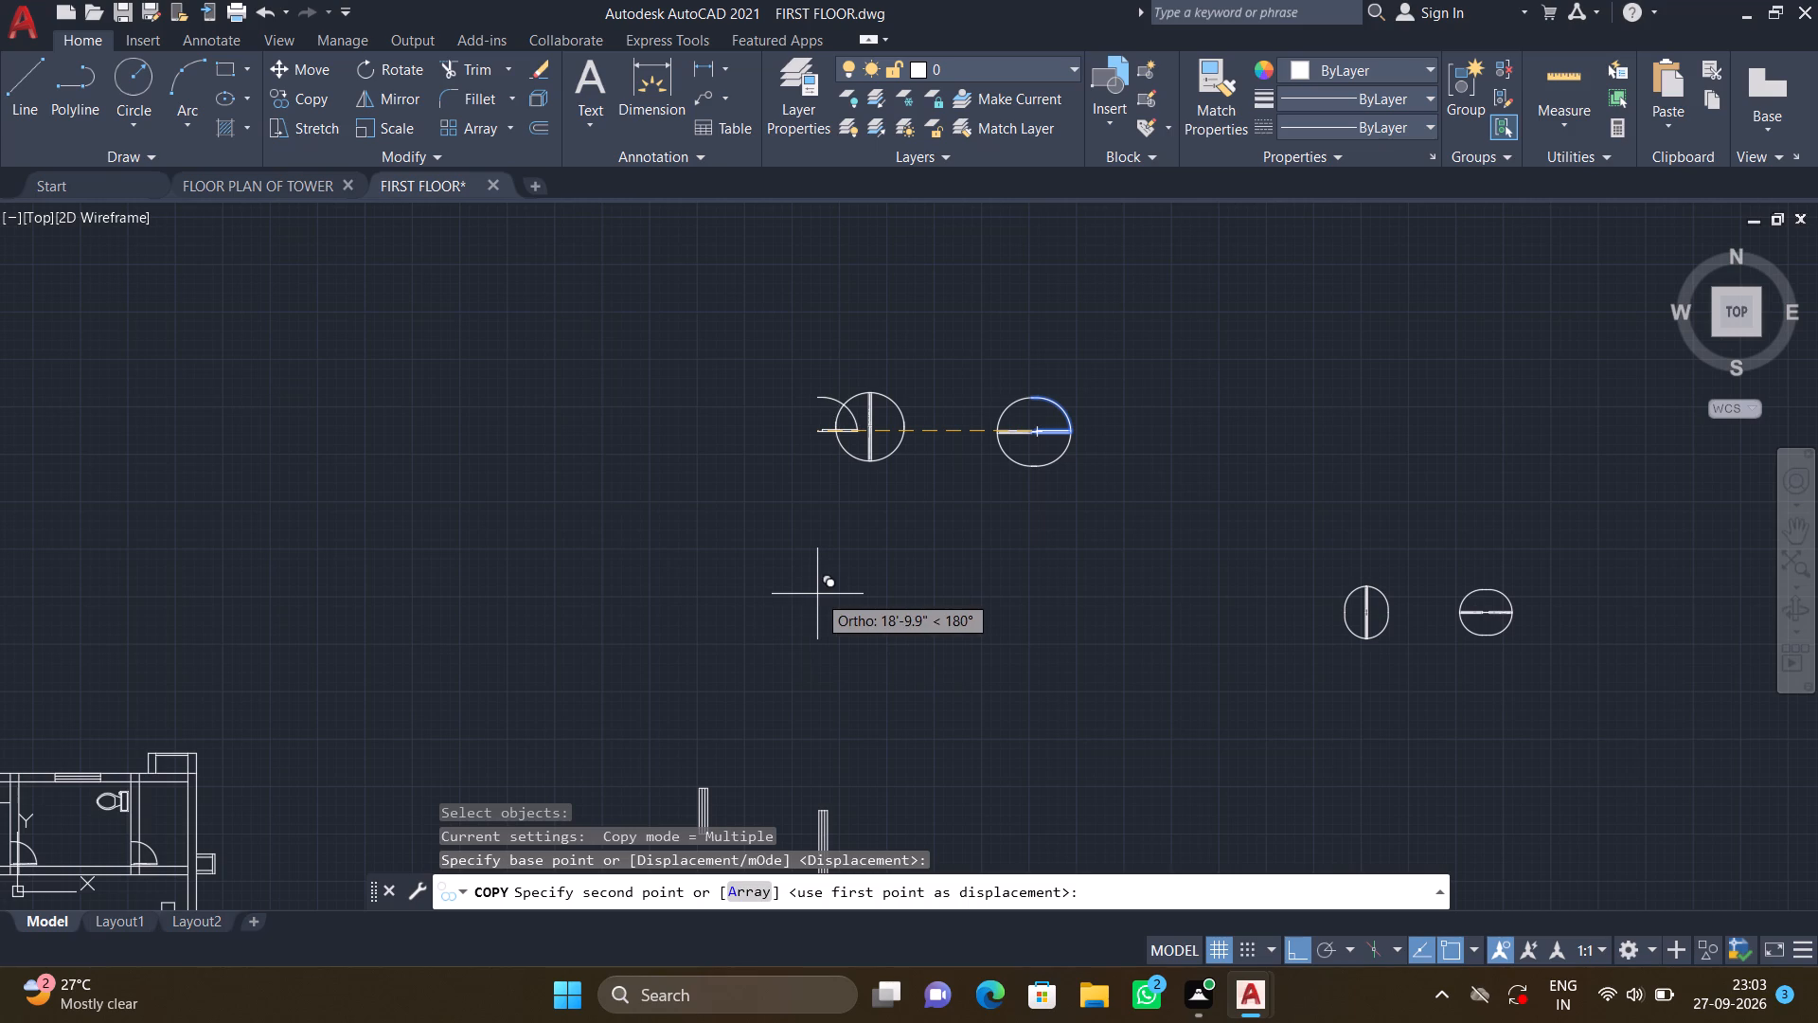
pyautogui.press('F8')
pyautogui.moveTo(813, 587); pyautogui.dragTo(1127, 307, button='middle')
pyautogui.scroll(-1, 923, 462)
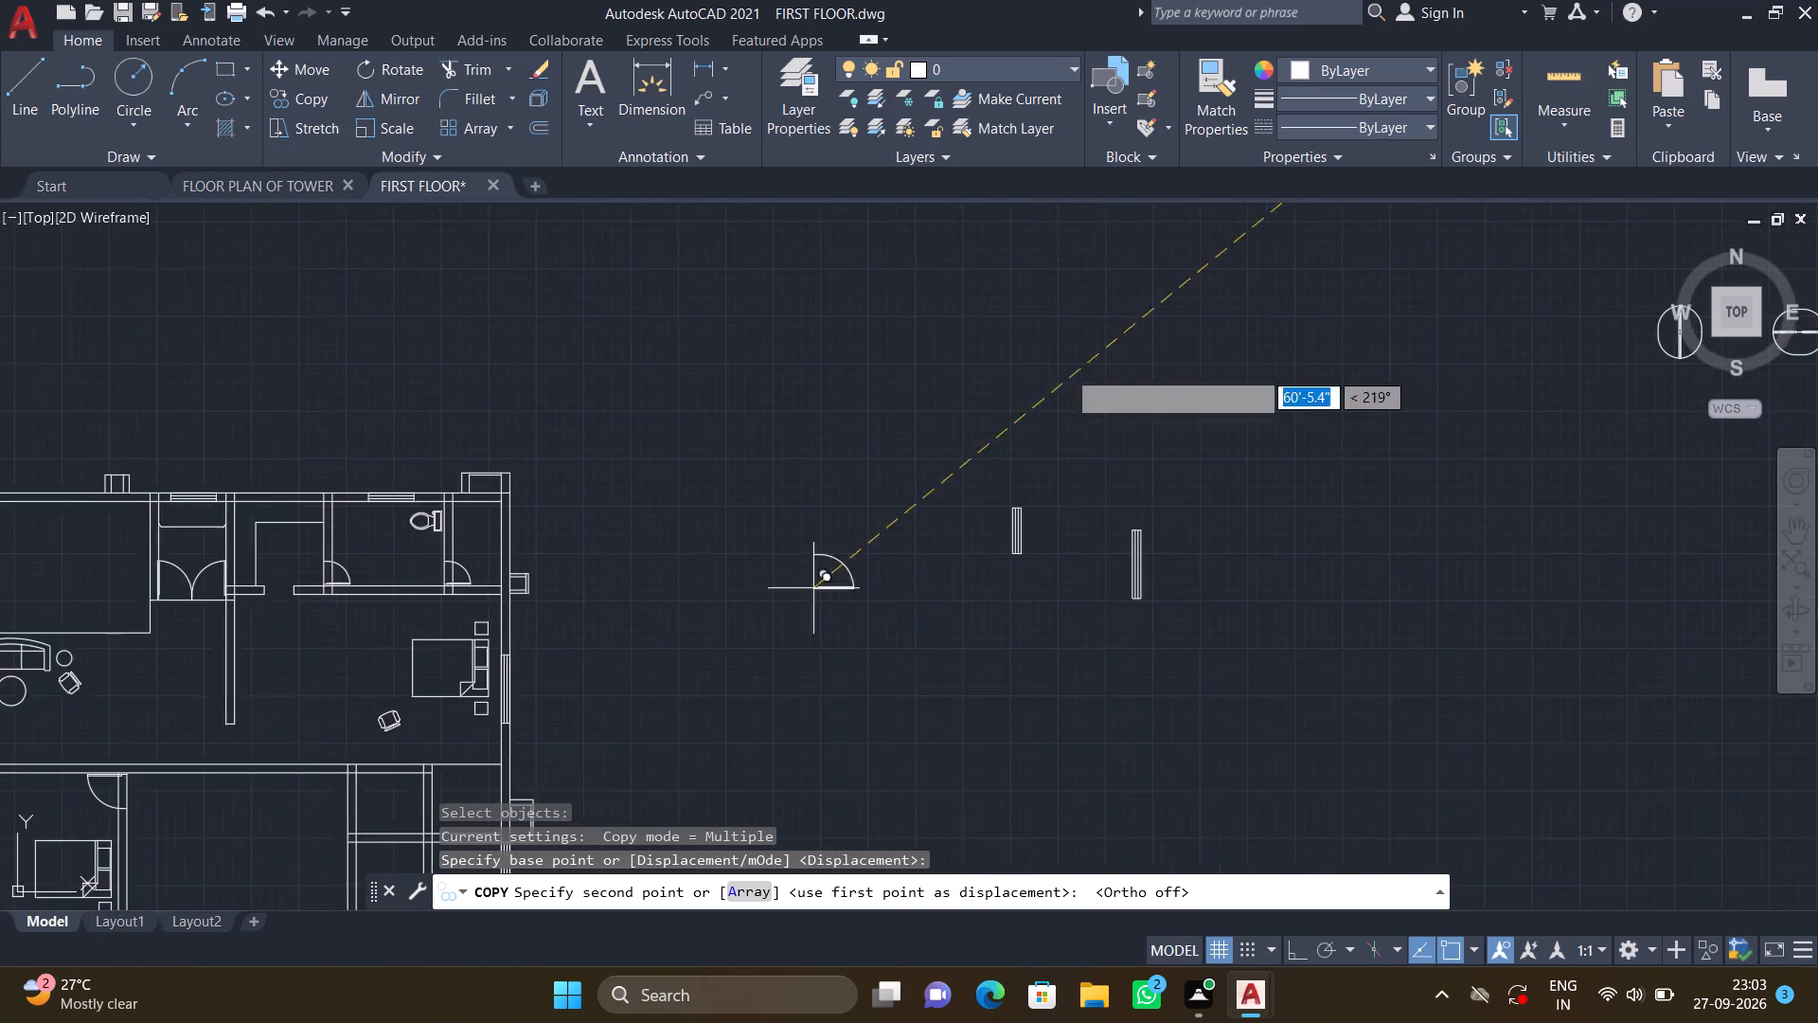
pyautogui.scroll(-1, 912, 469)
pyautogui.moveTo(780, 637); pyautogui.dragTo(934, 450, button='middle')
pyautogui.scroll(3, 776, 498)
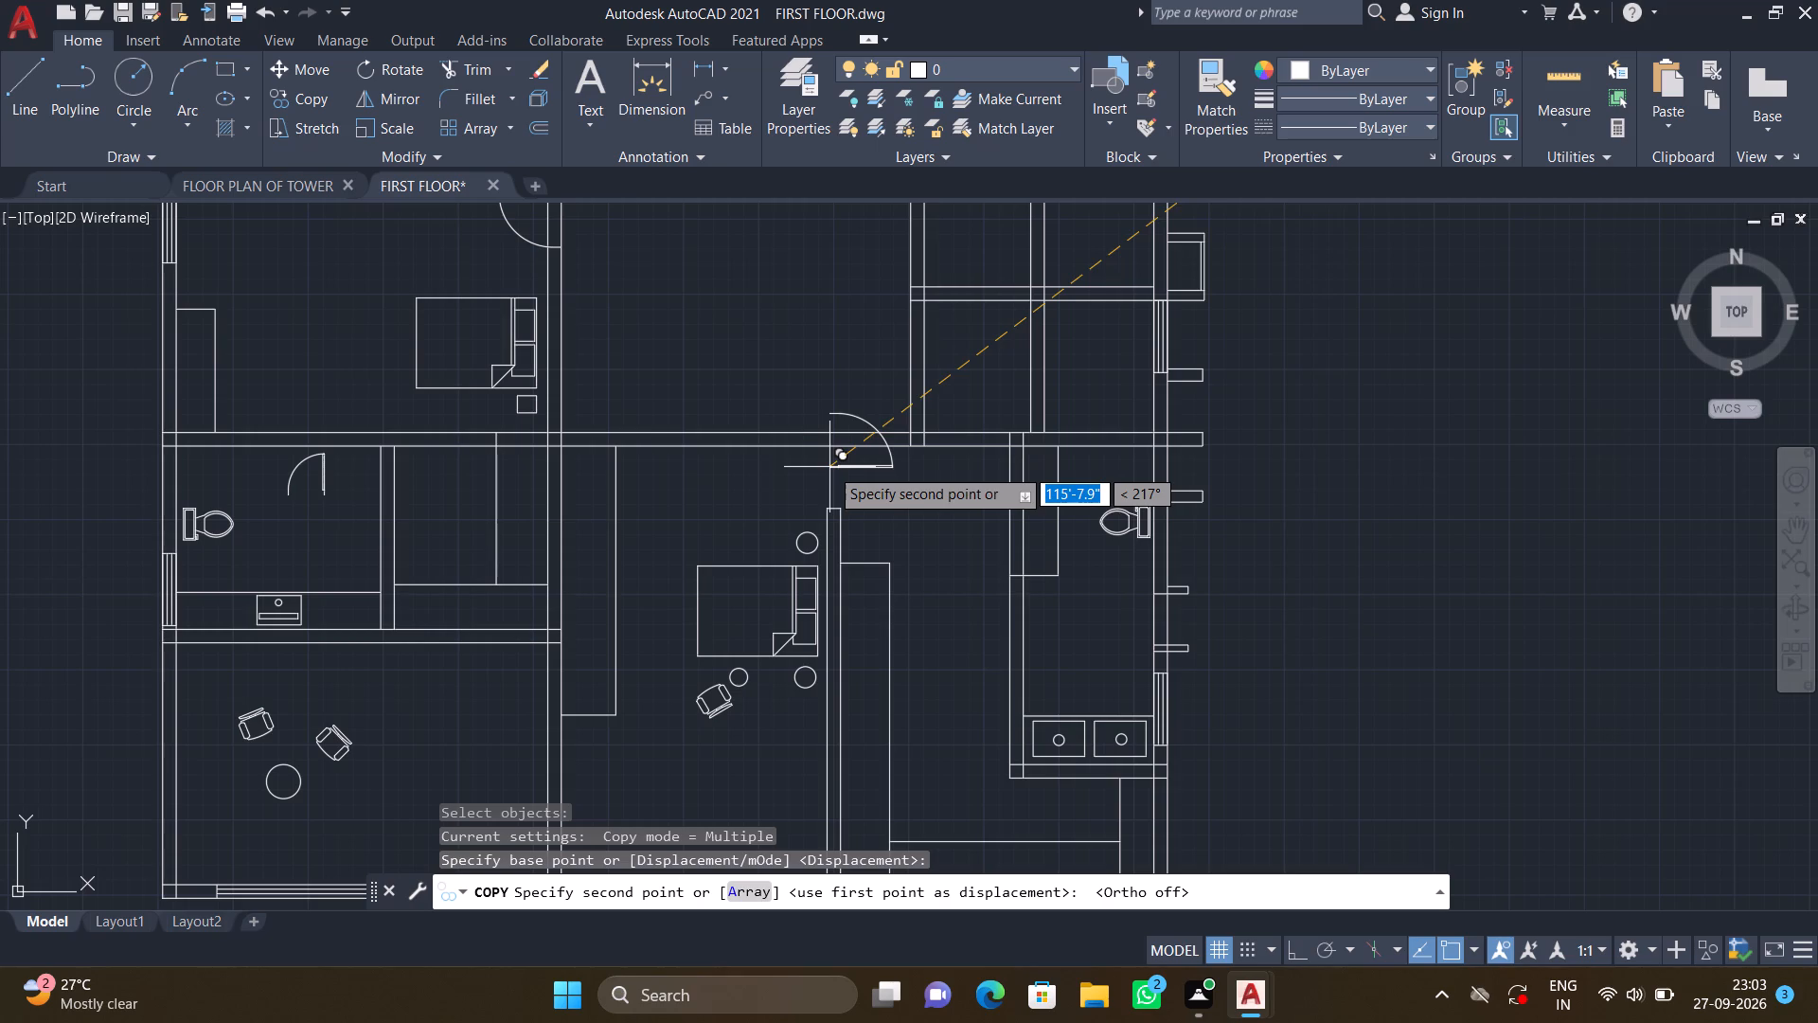
pyautogui.scroll(-1, 832, 452)
pyautogui.moveTo(830, 420); pyautogui.dragTo(859, 612, button='middle')
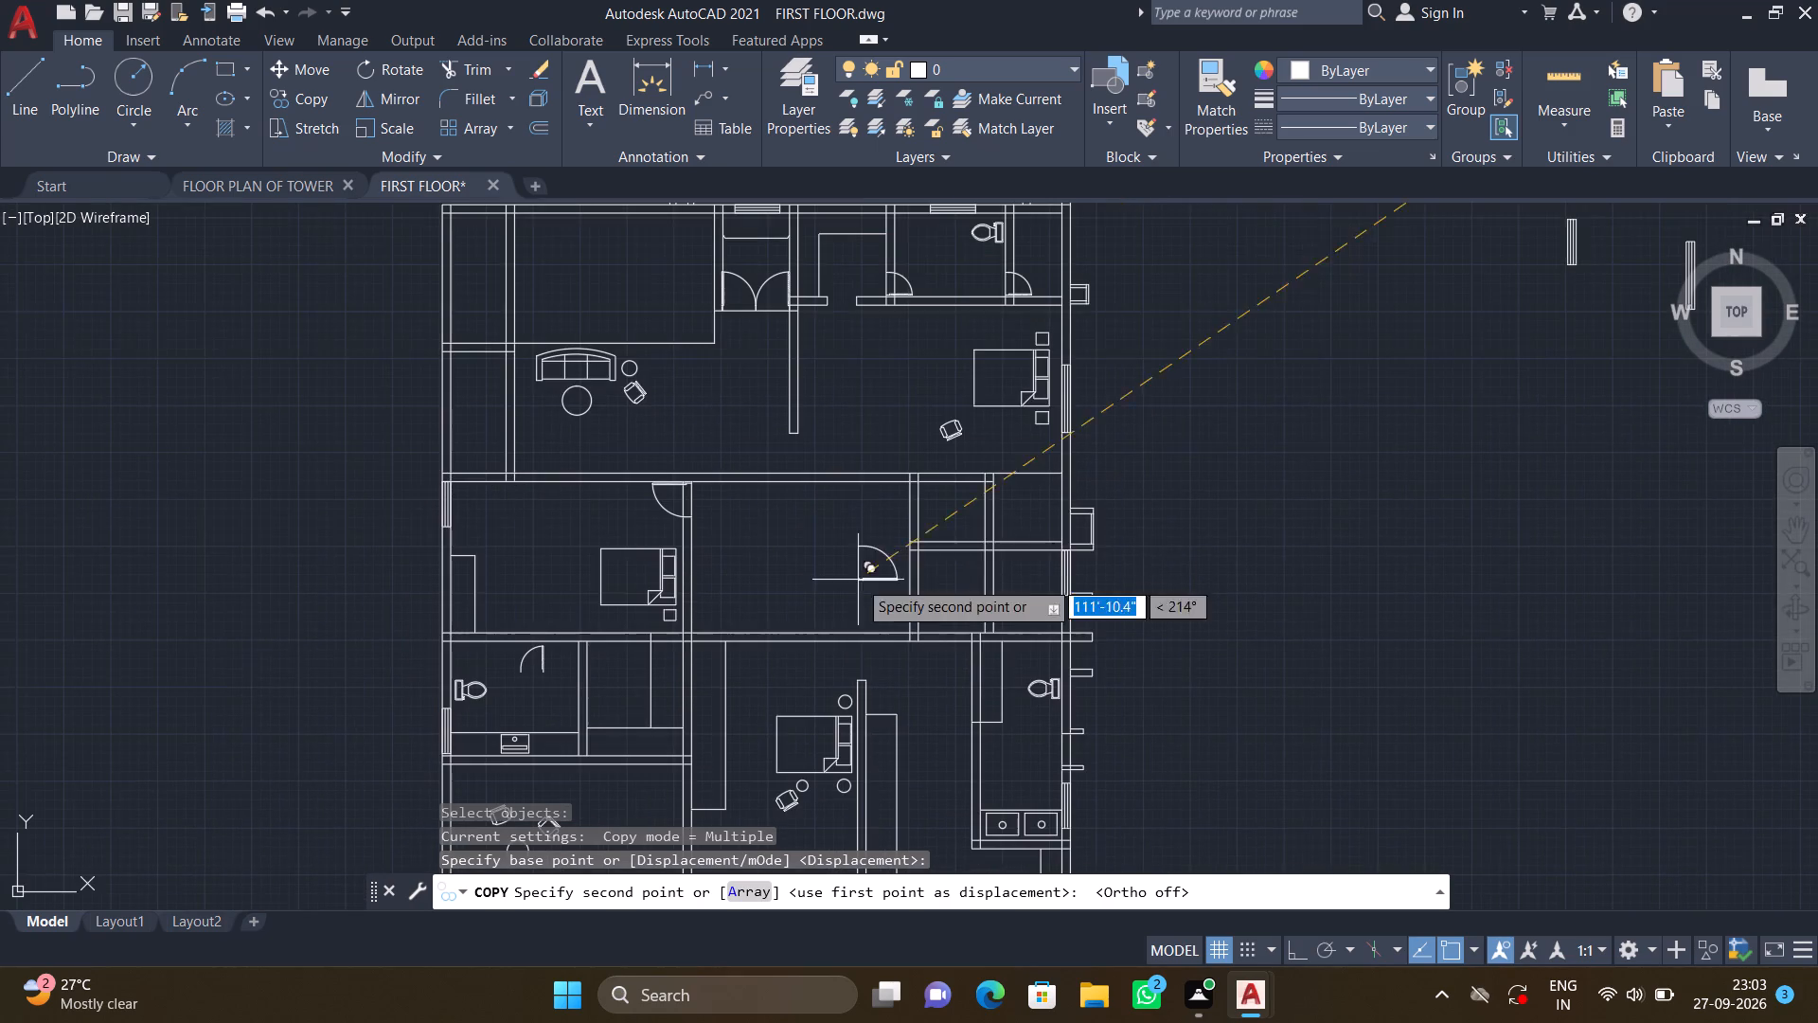
pyautogui.scroll(4, 806, 474)
pyautogui.moveTo(740, 415); pyautogui.dragTo(1108, 553, button='middle')
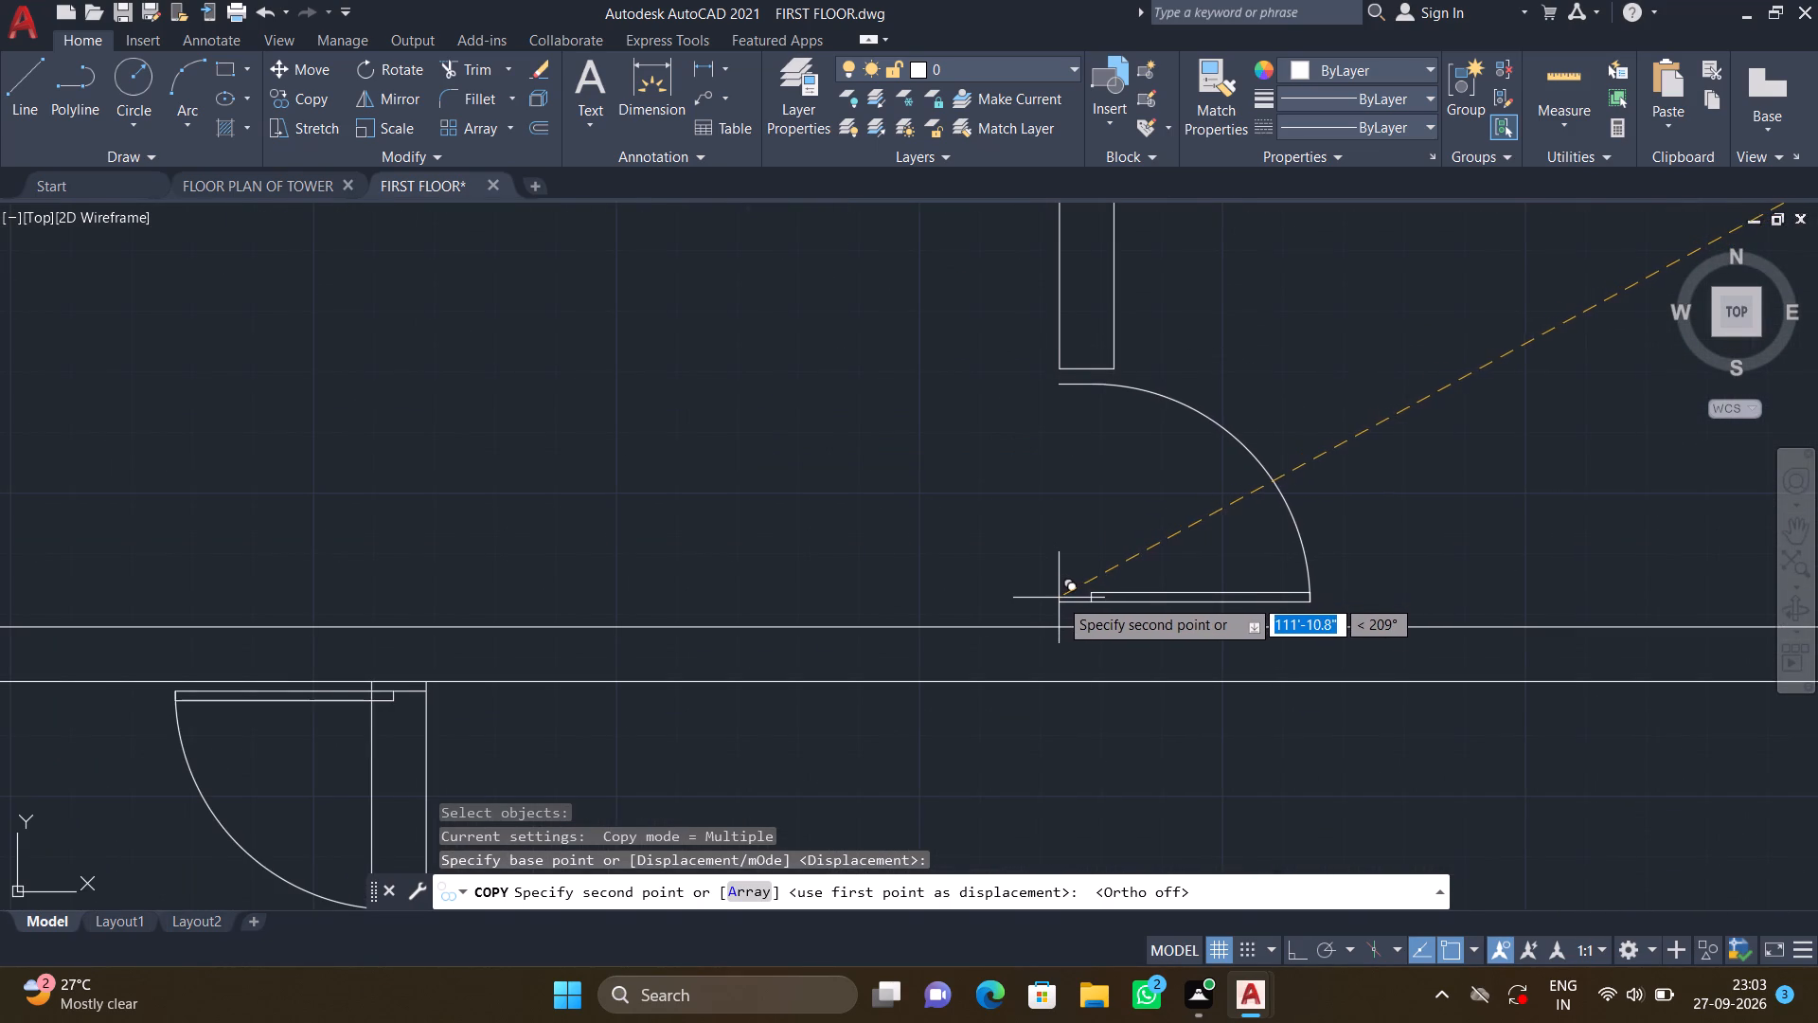
pyautogui.scroll(1, 1060, 600)
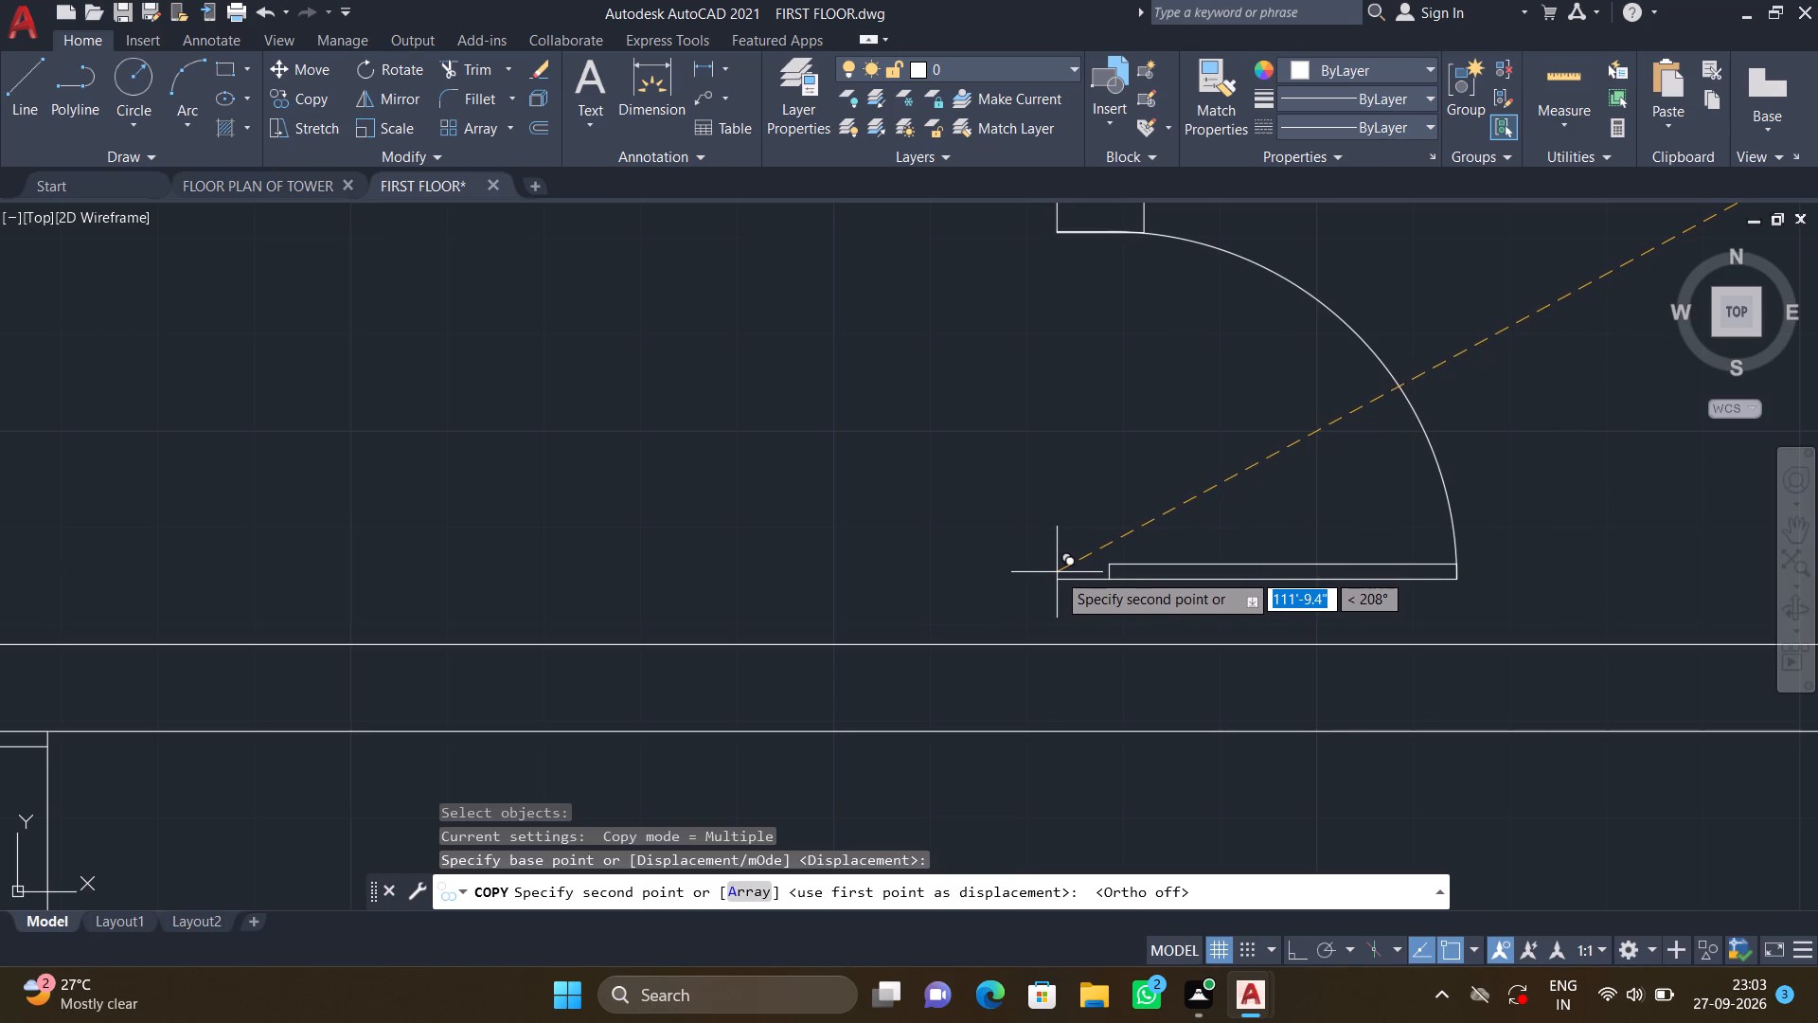
pyautogui.click(1058, 574)
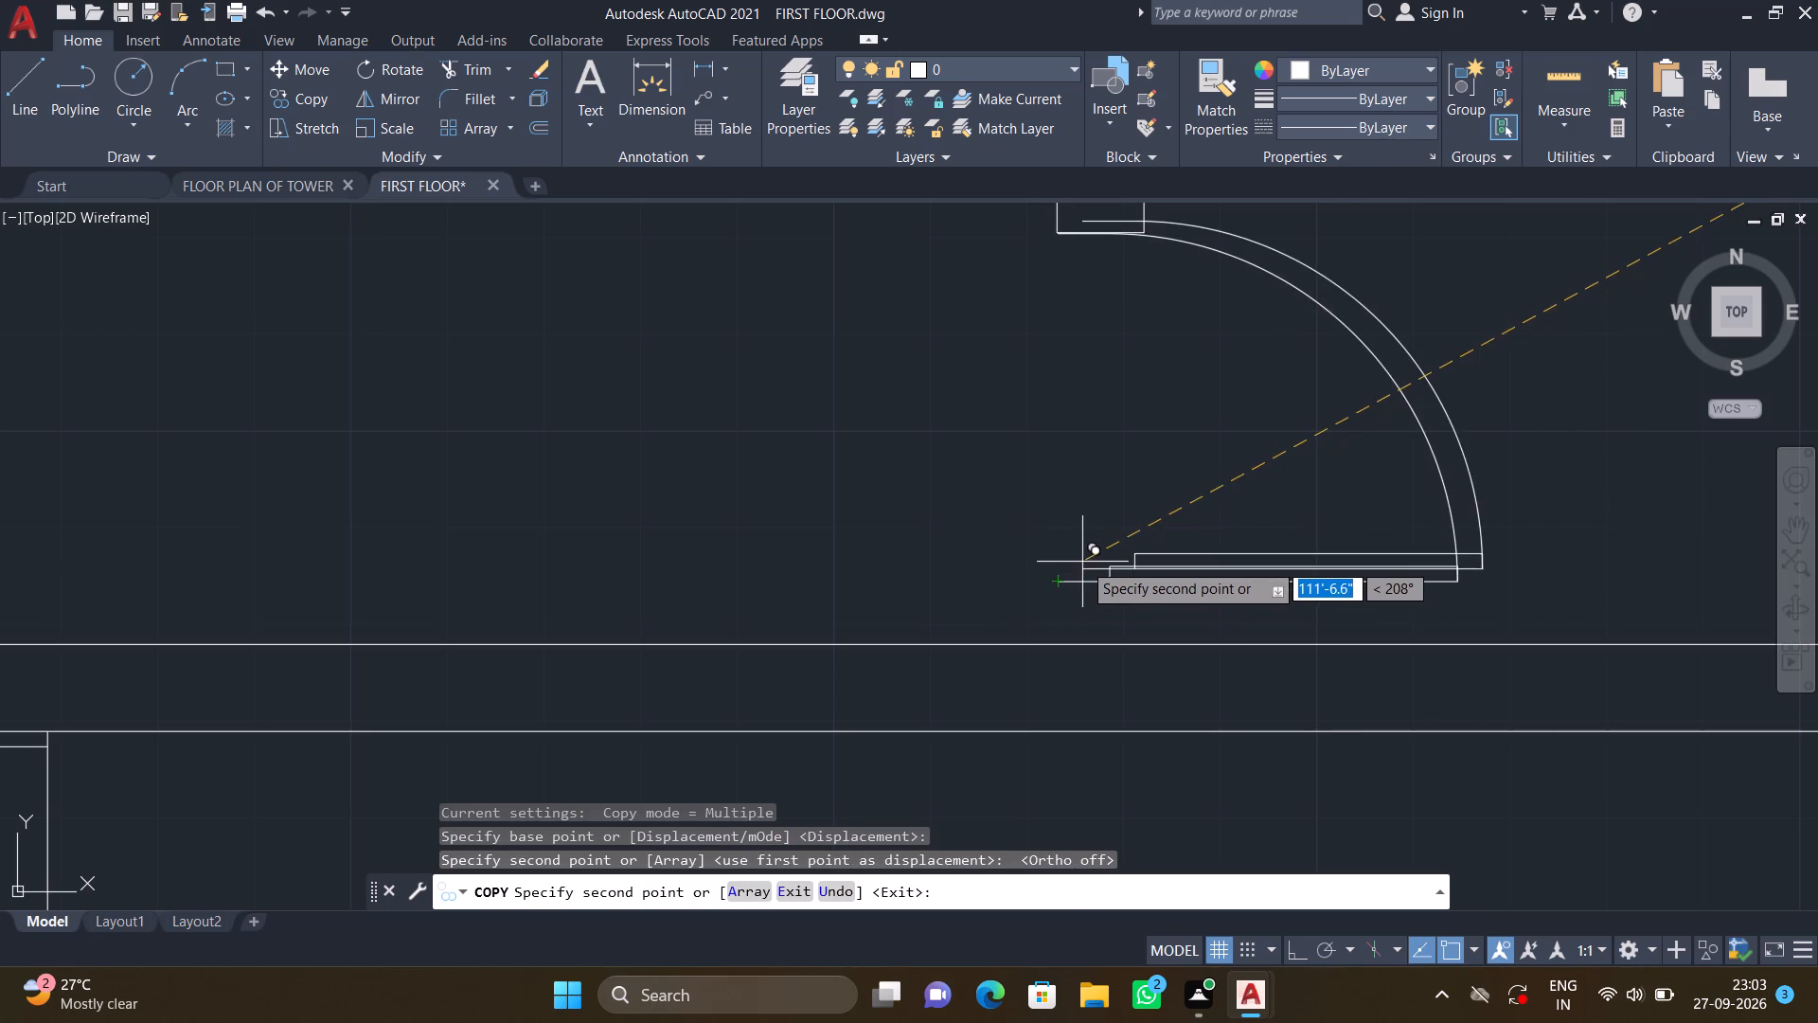
pyautogui.press('Return')
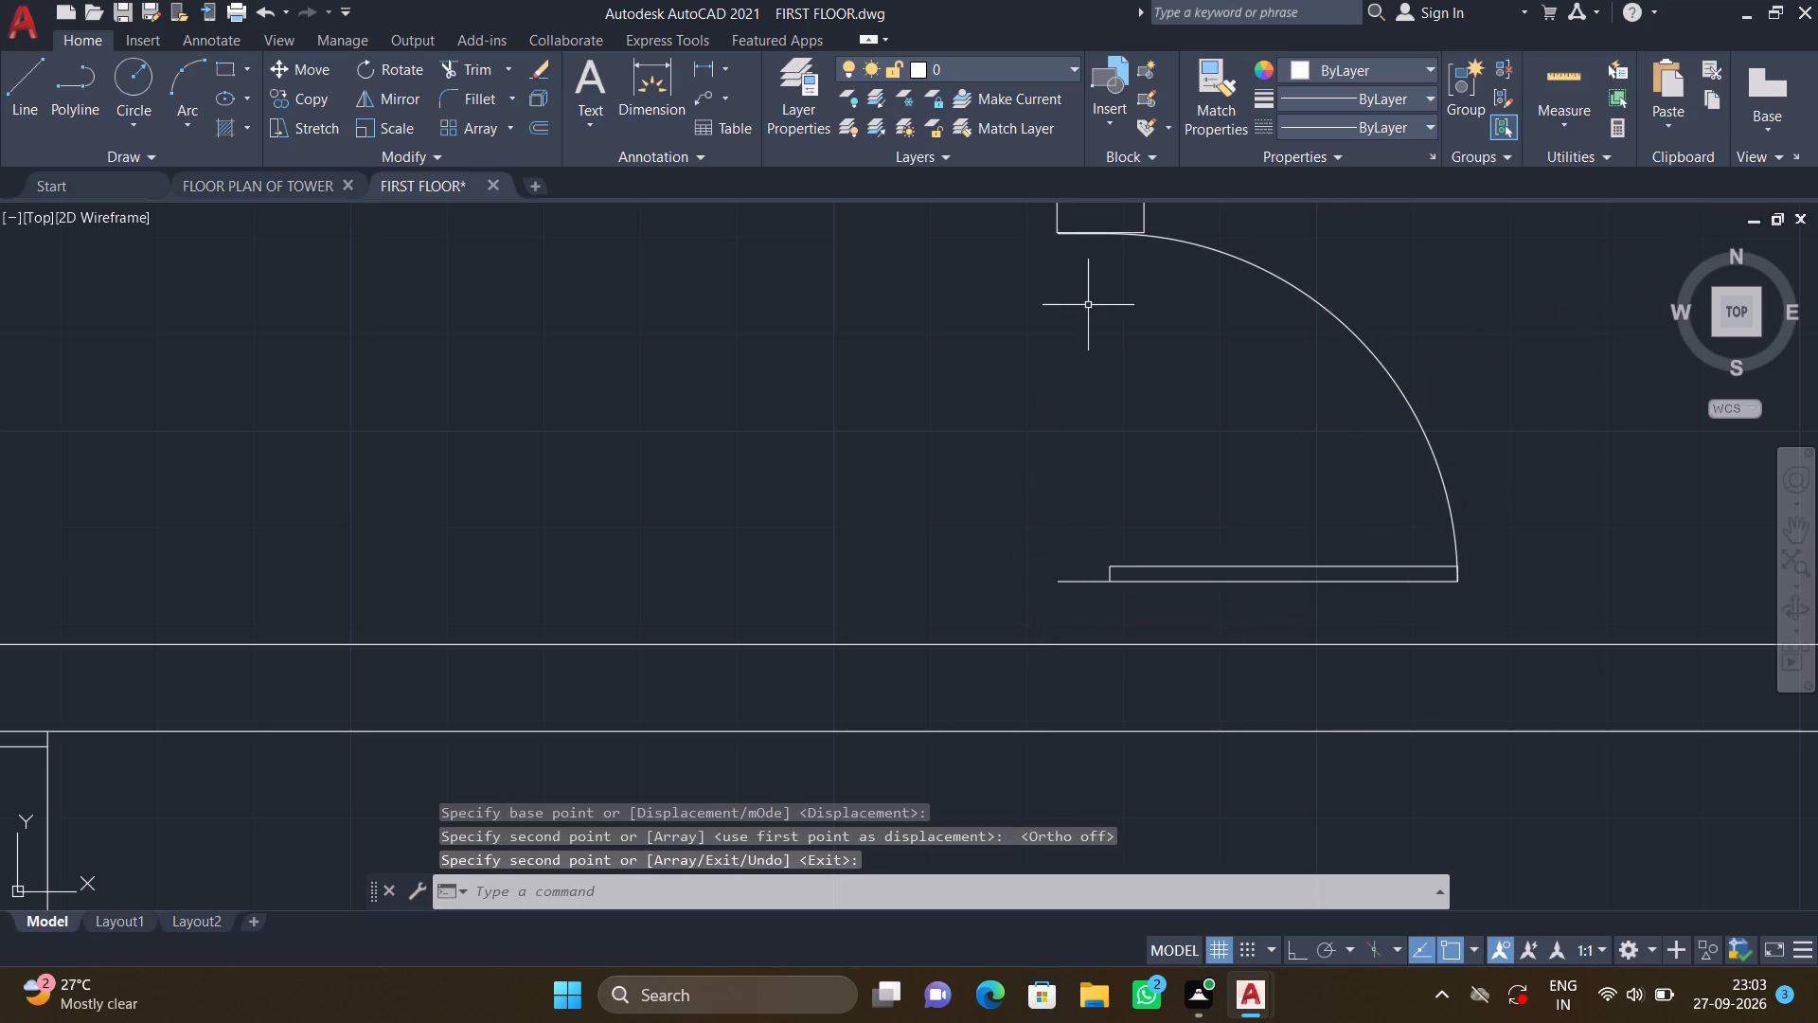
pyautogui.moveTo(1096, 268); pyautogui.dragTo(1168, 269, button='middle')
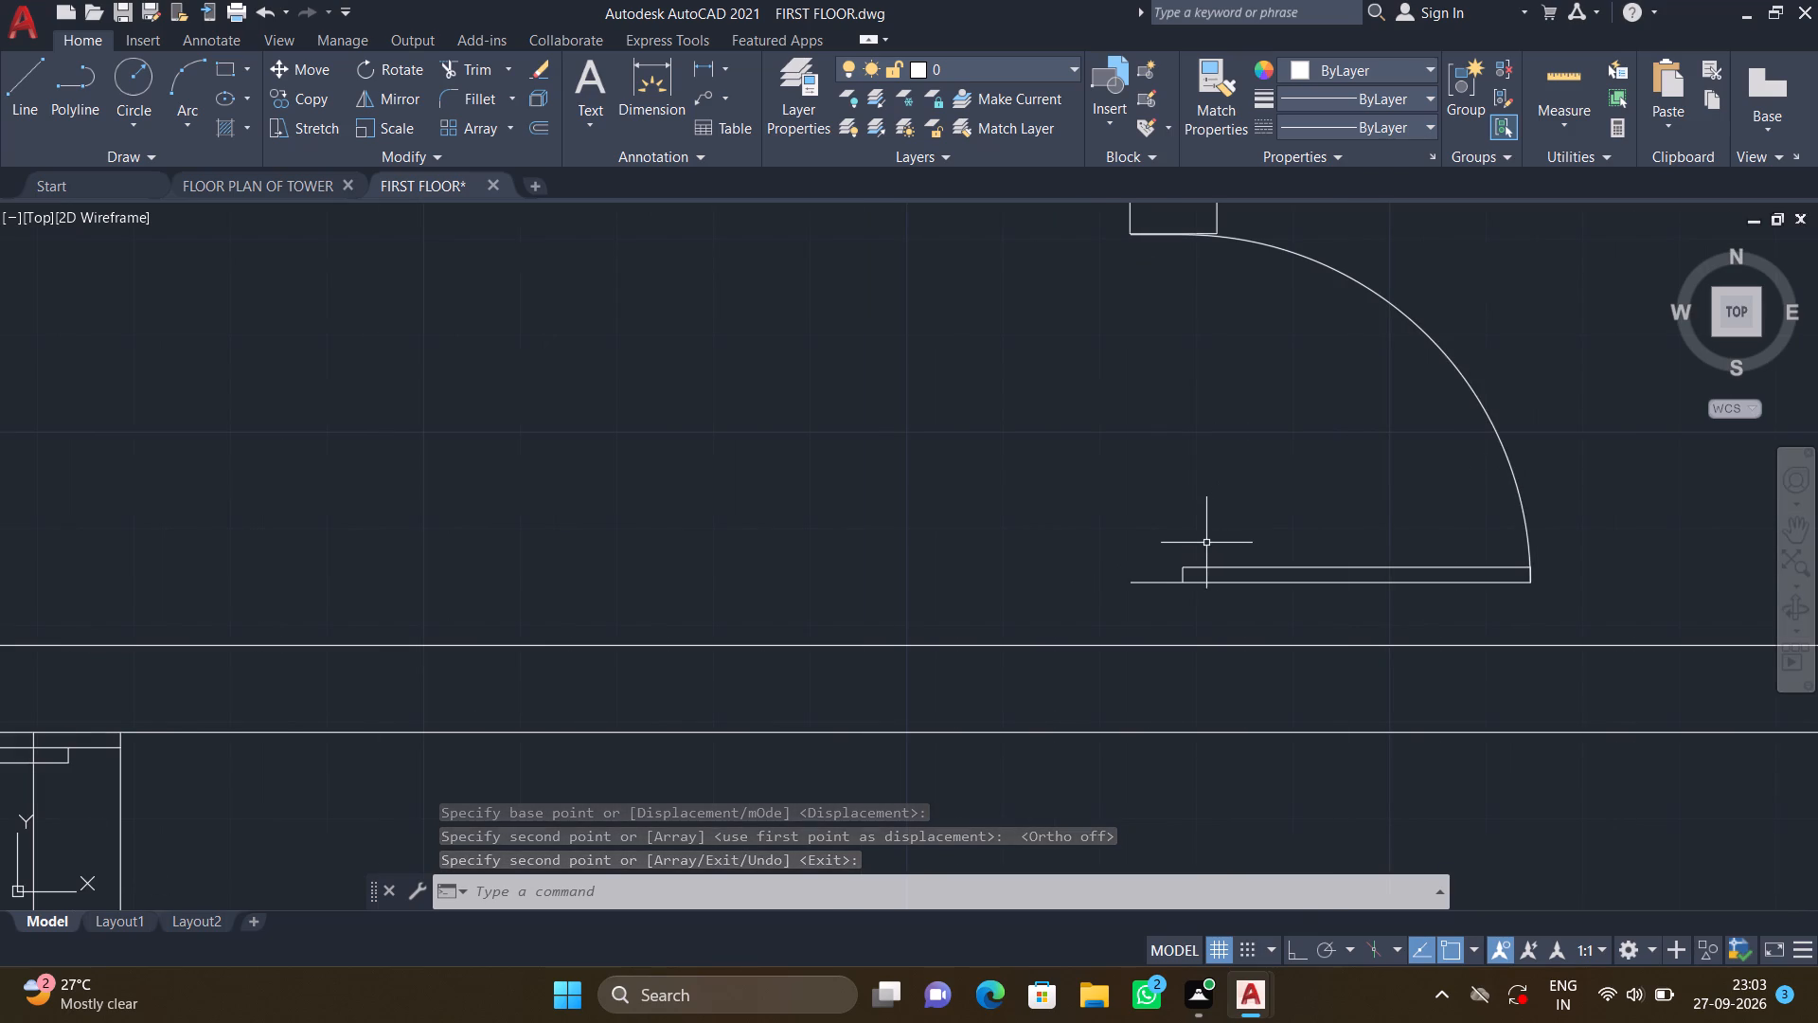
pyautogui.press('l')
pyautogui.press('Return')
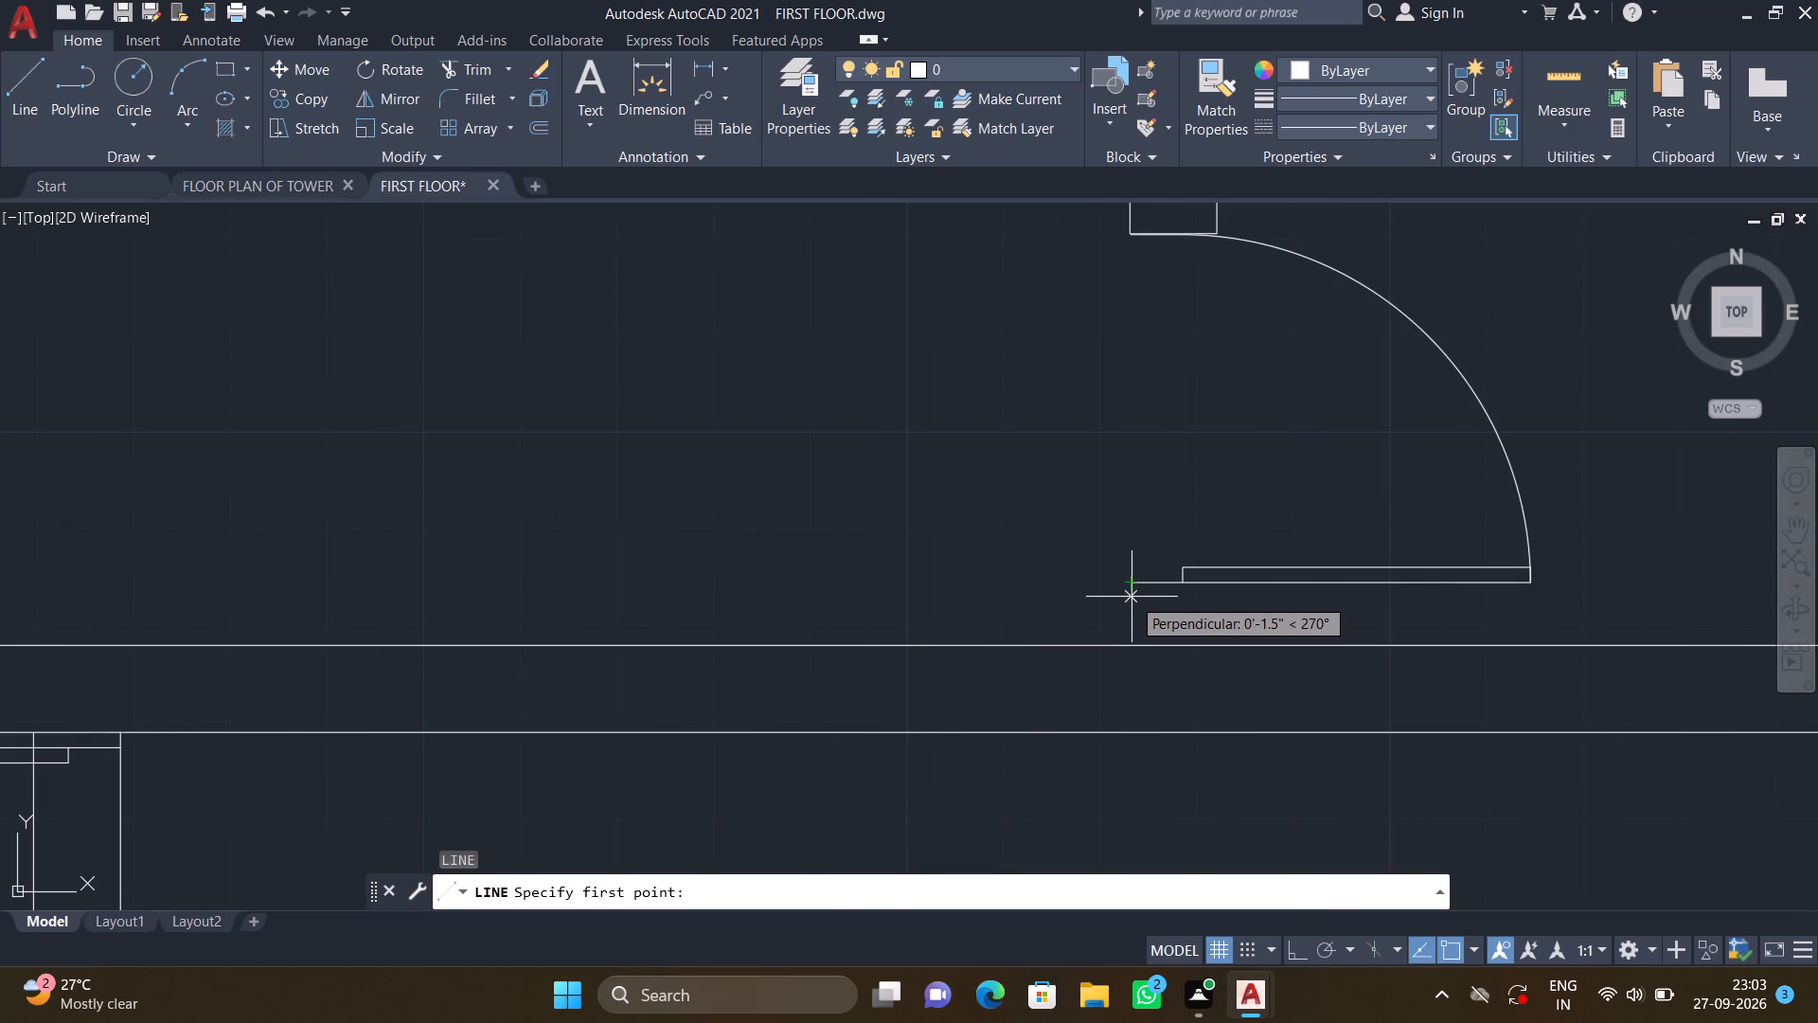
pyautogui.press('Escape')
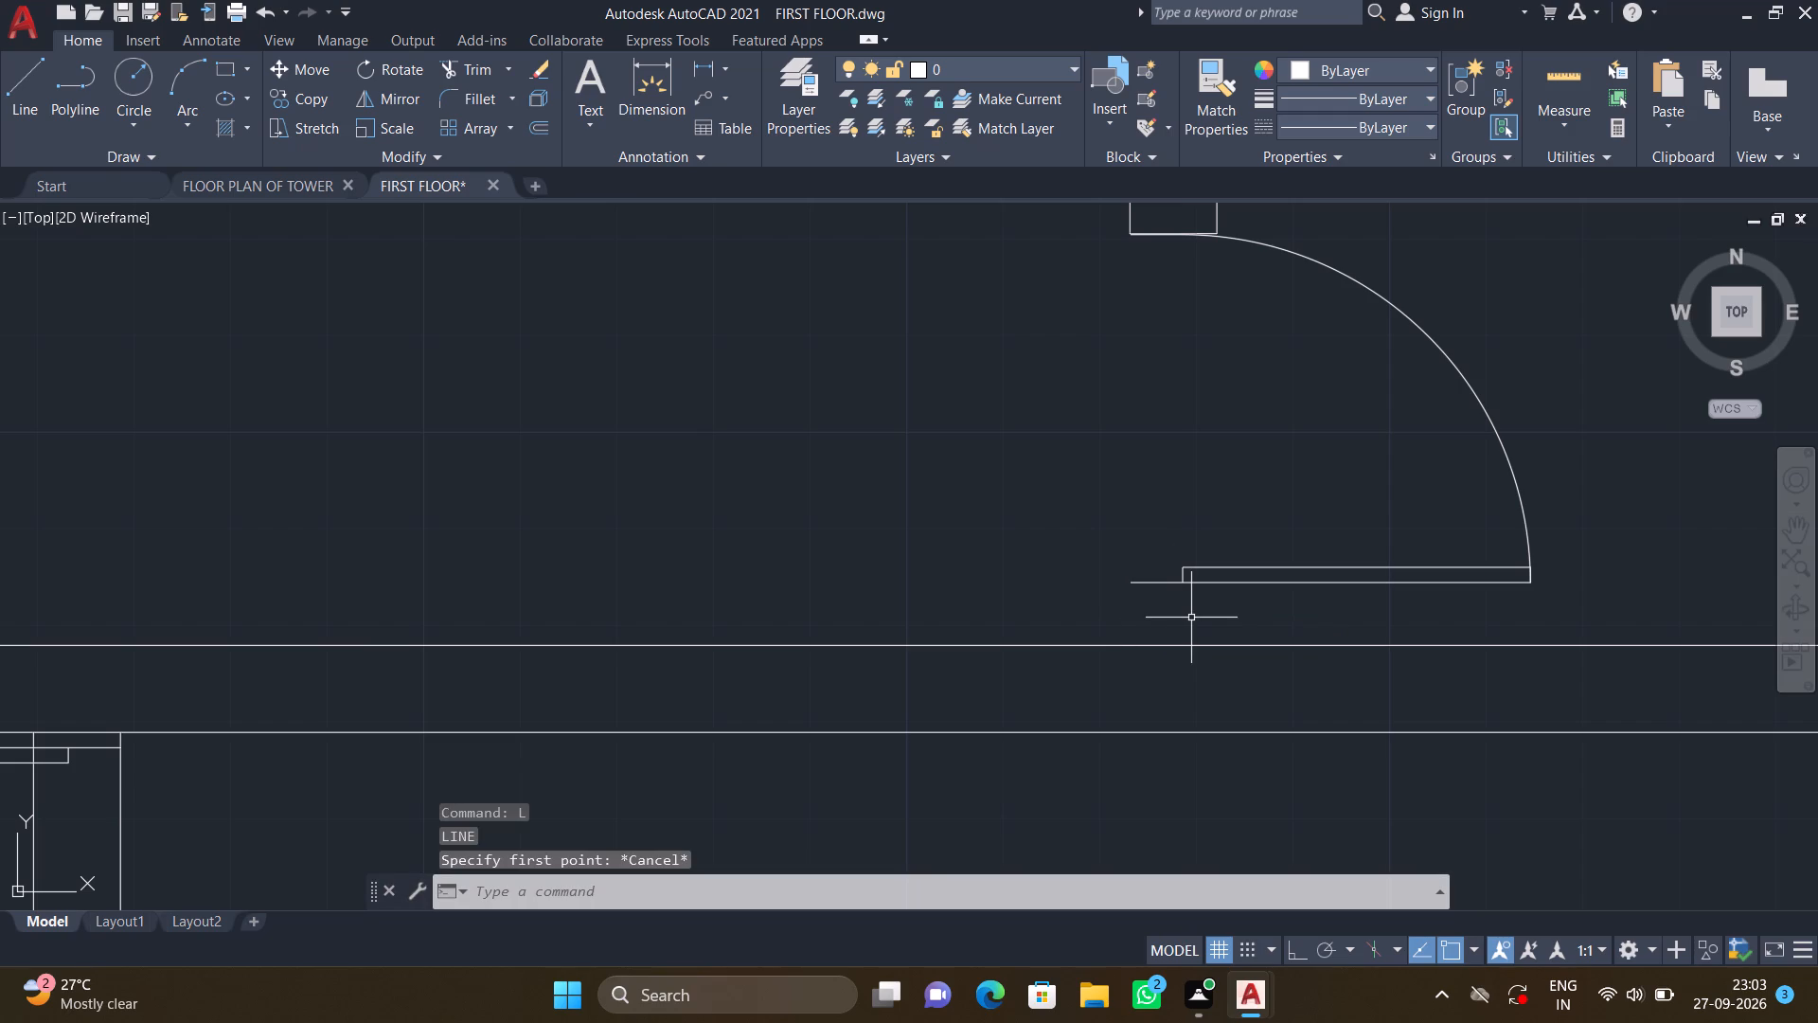
# Move the copied door down about 6.5 inches so its leaf's base end sits on the horizontal wall's upper line.
pyautogui.press('m')
pyautogui.press('Return')
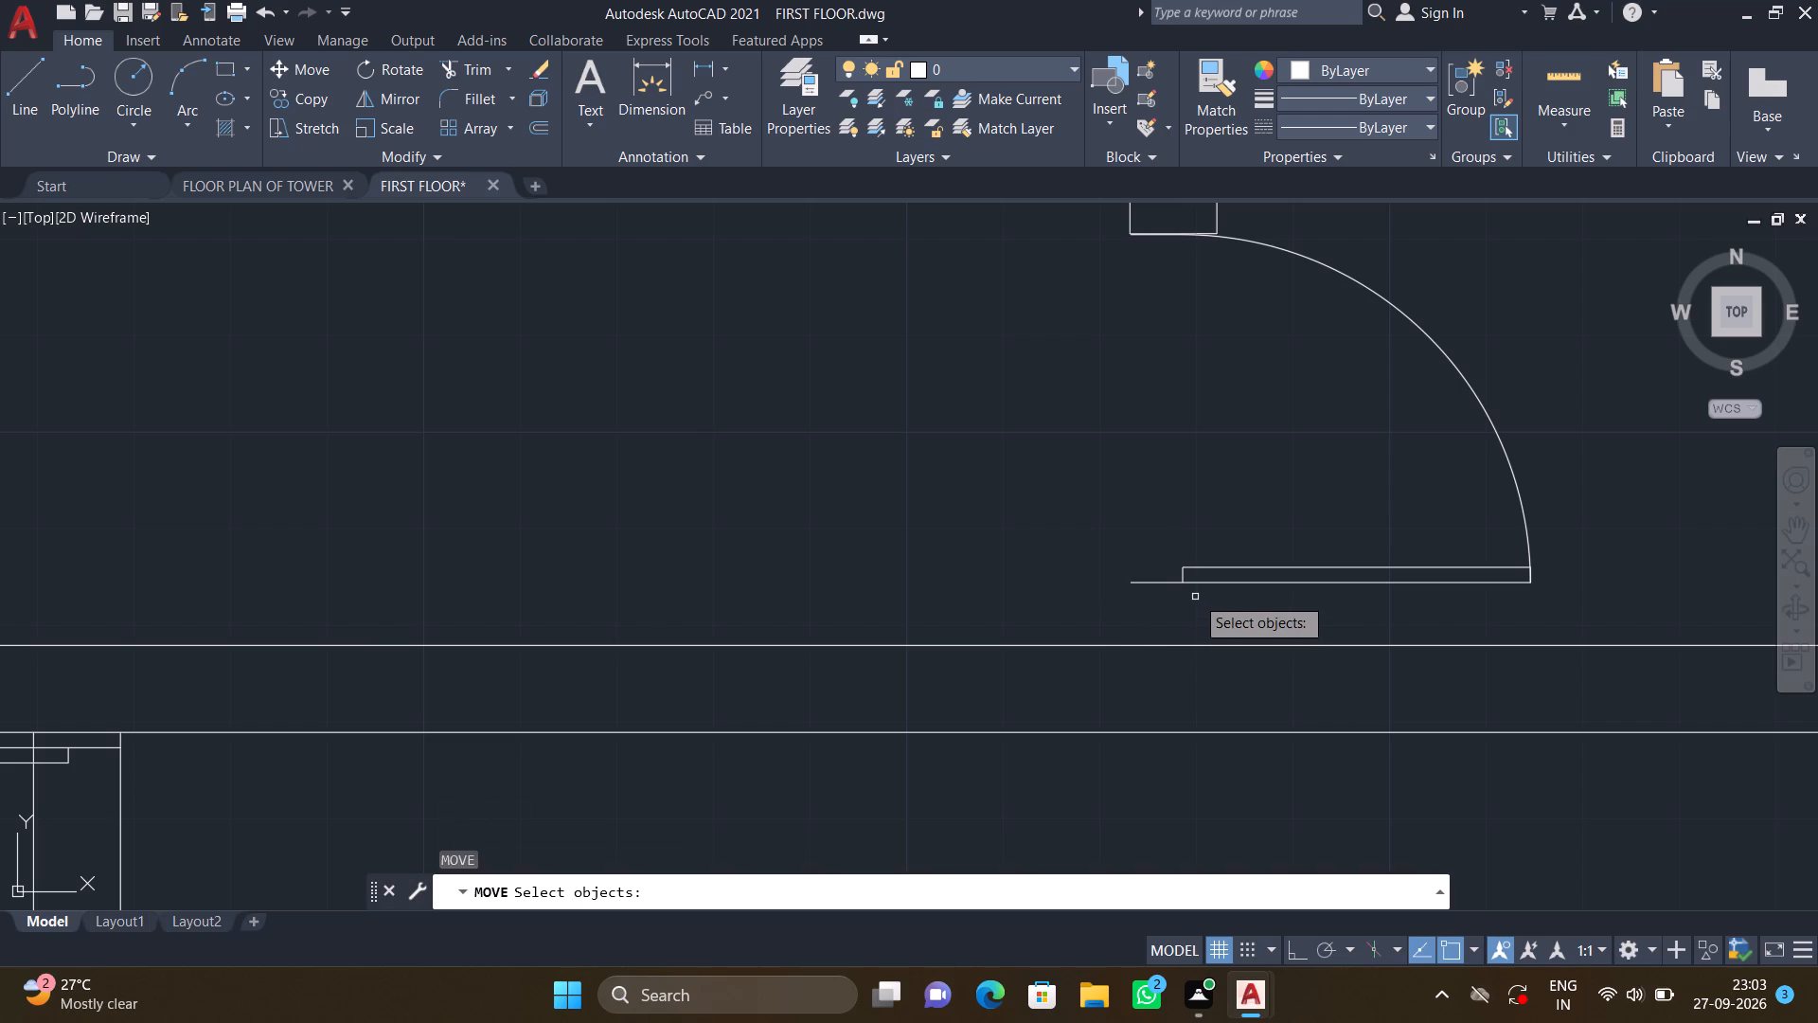
pyautogui.click(1195, 577)
pyautogui.click(1200, 581)
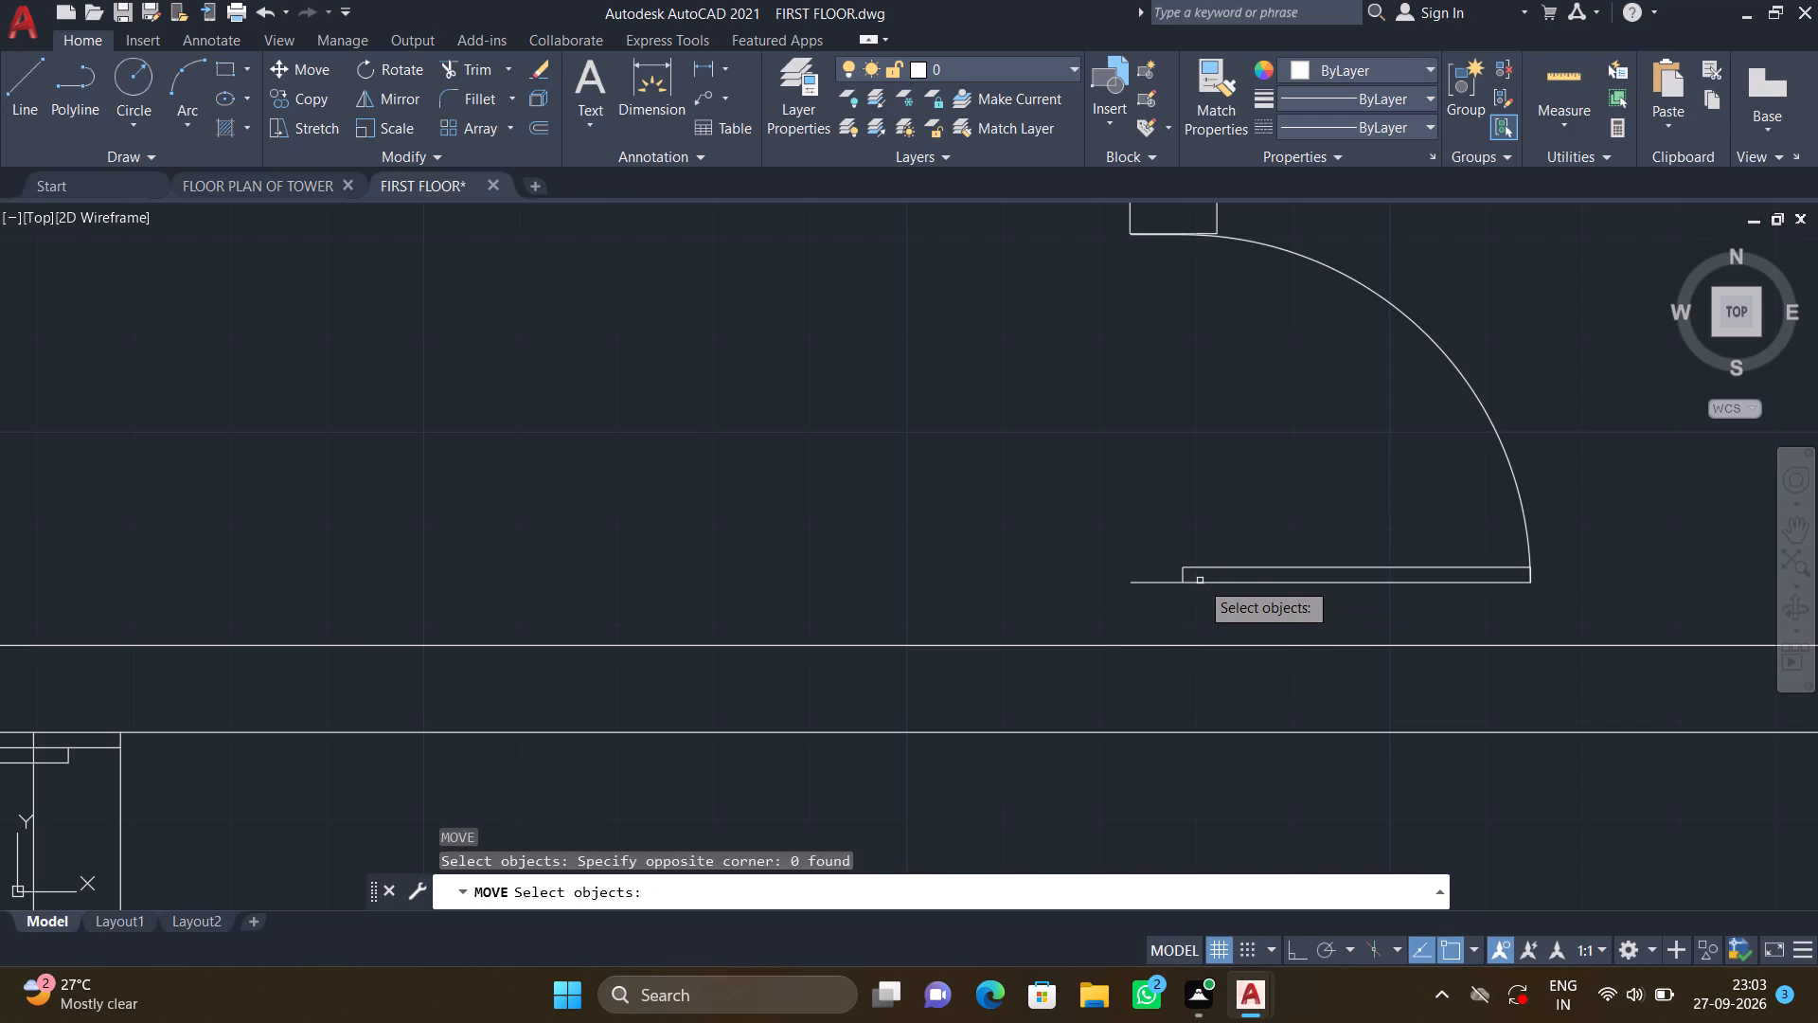
pyautogui.click(1200, 581)
pyautogui.press('Return')
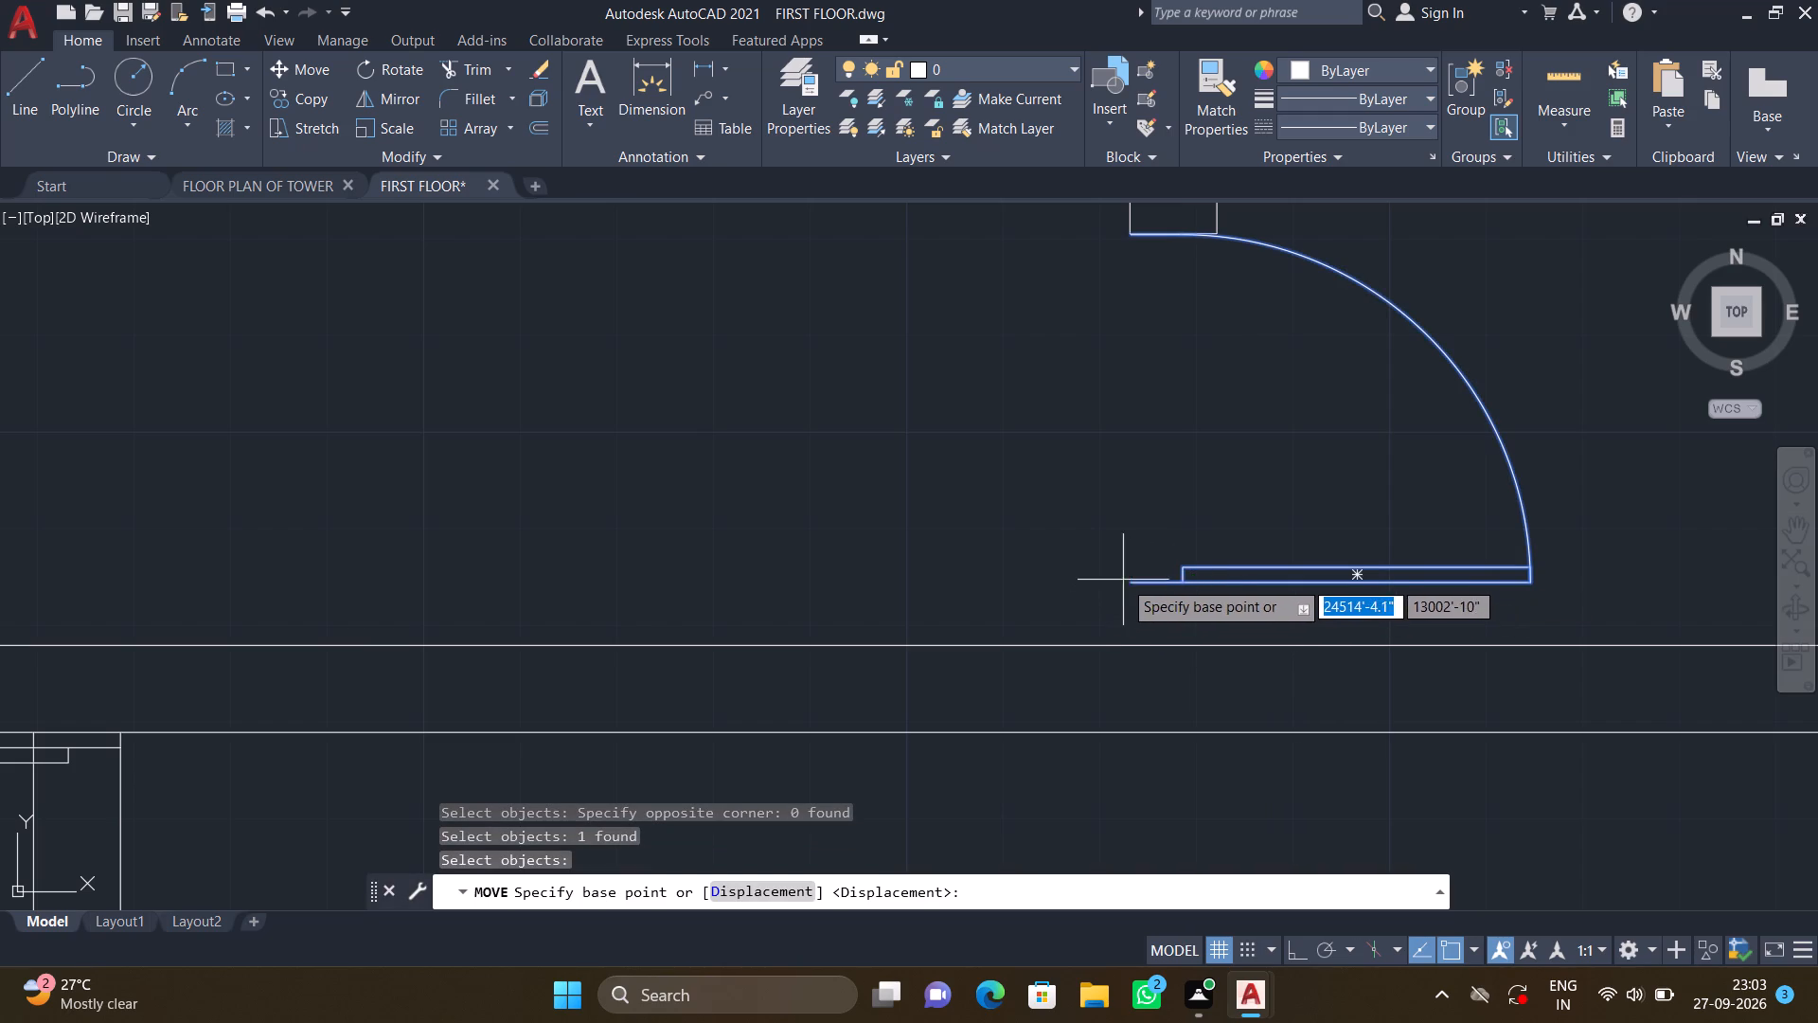
pyautogui.click(1134, 576)
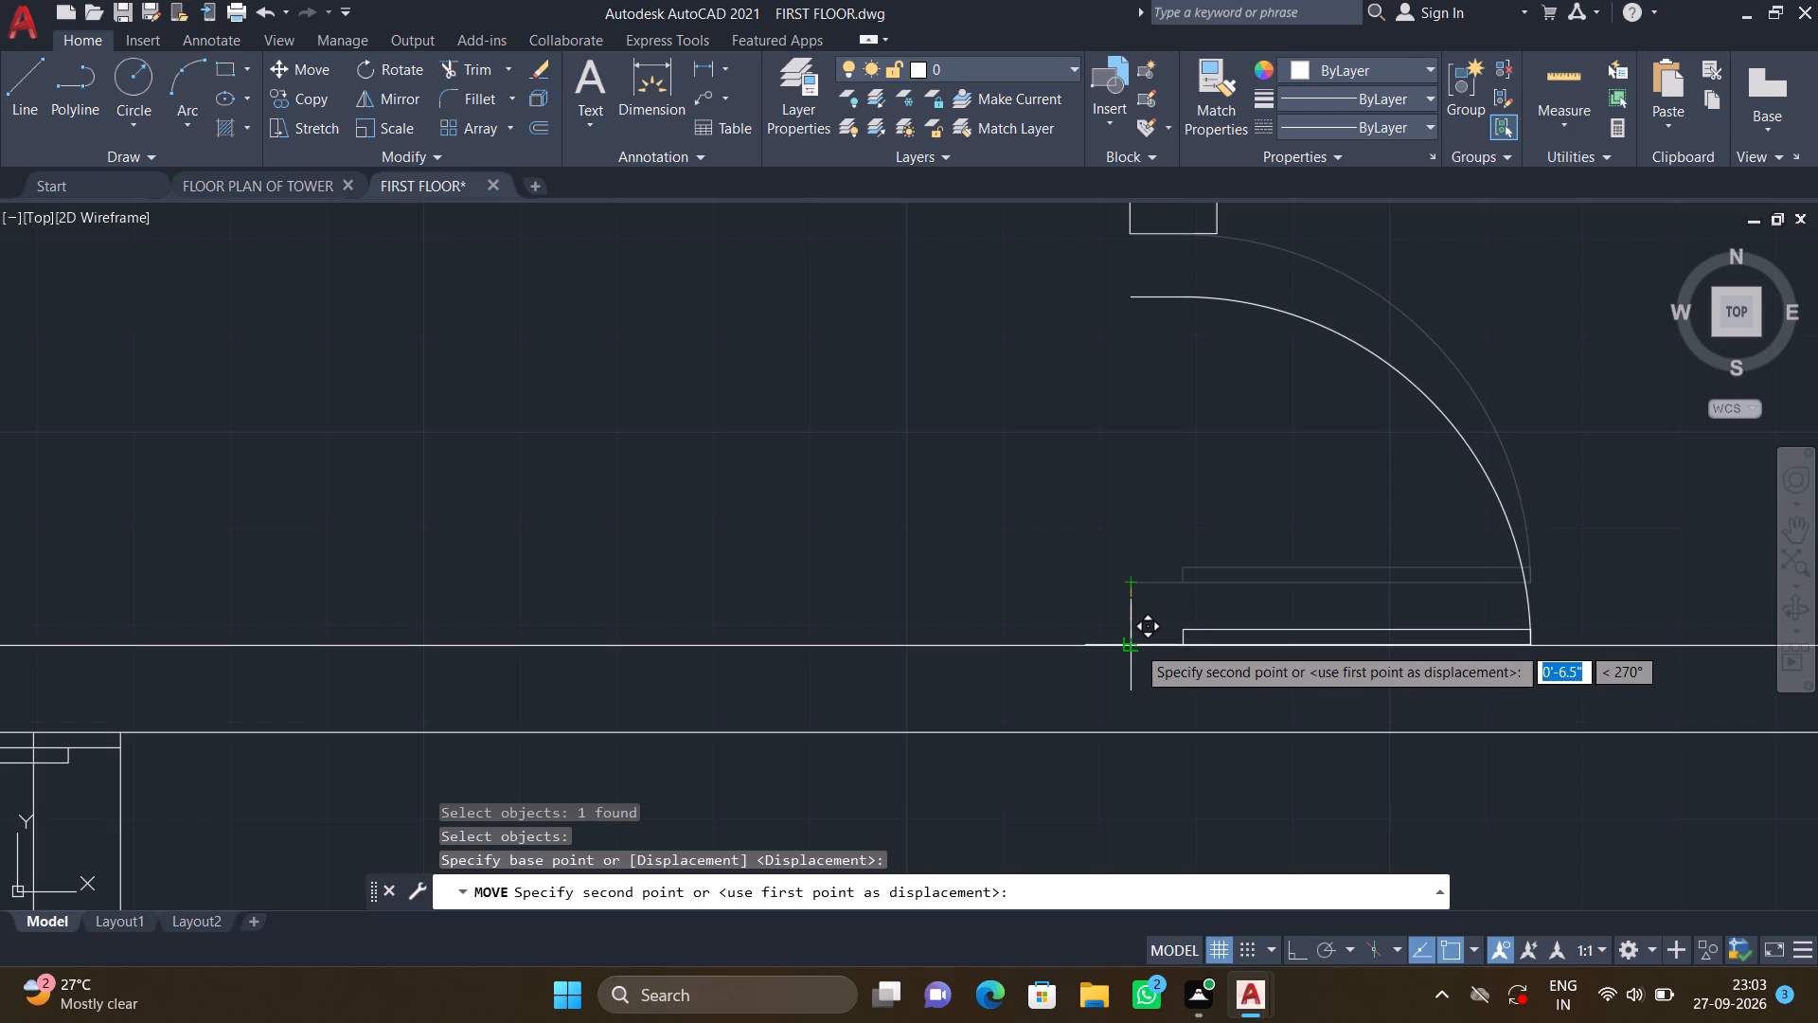
pyautogui.click(1136, 643)
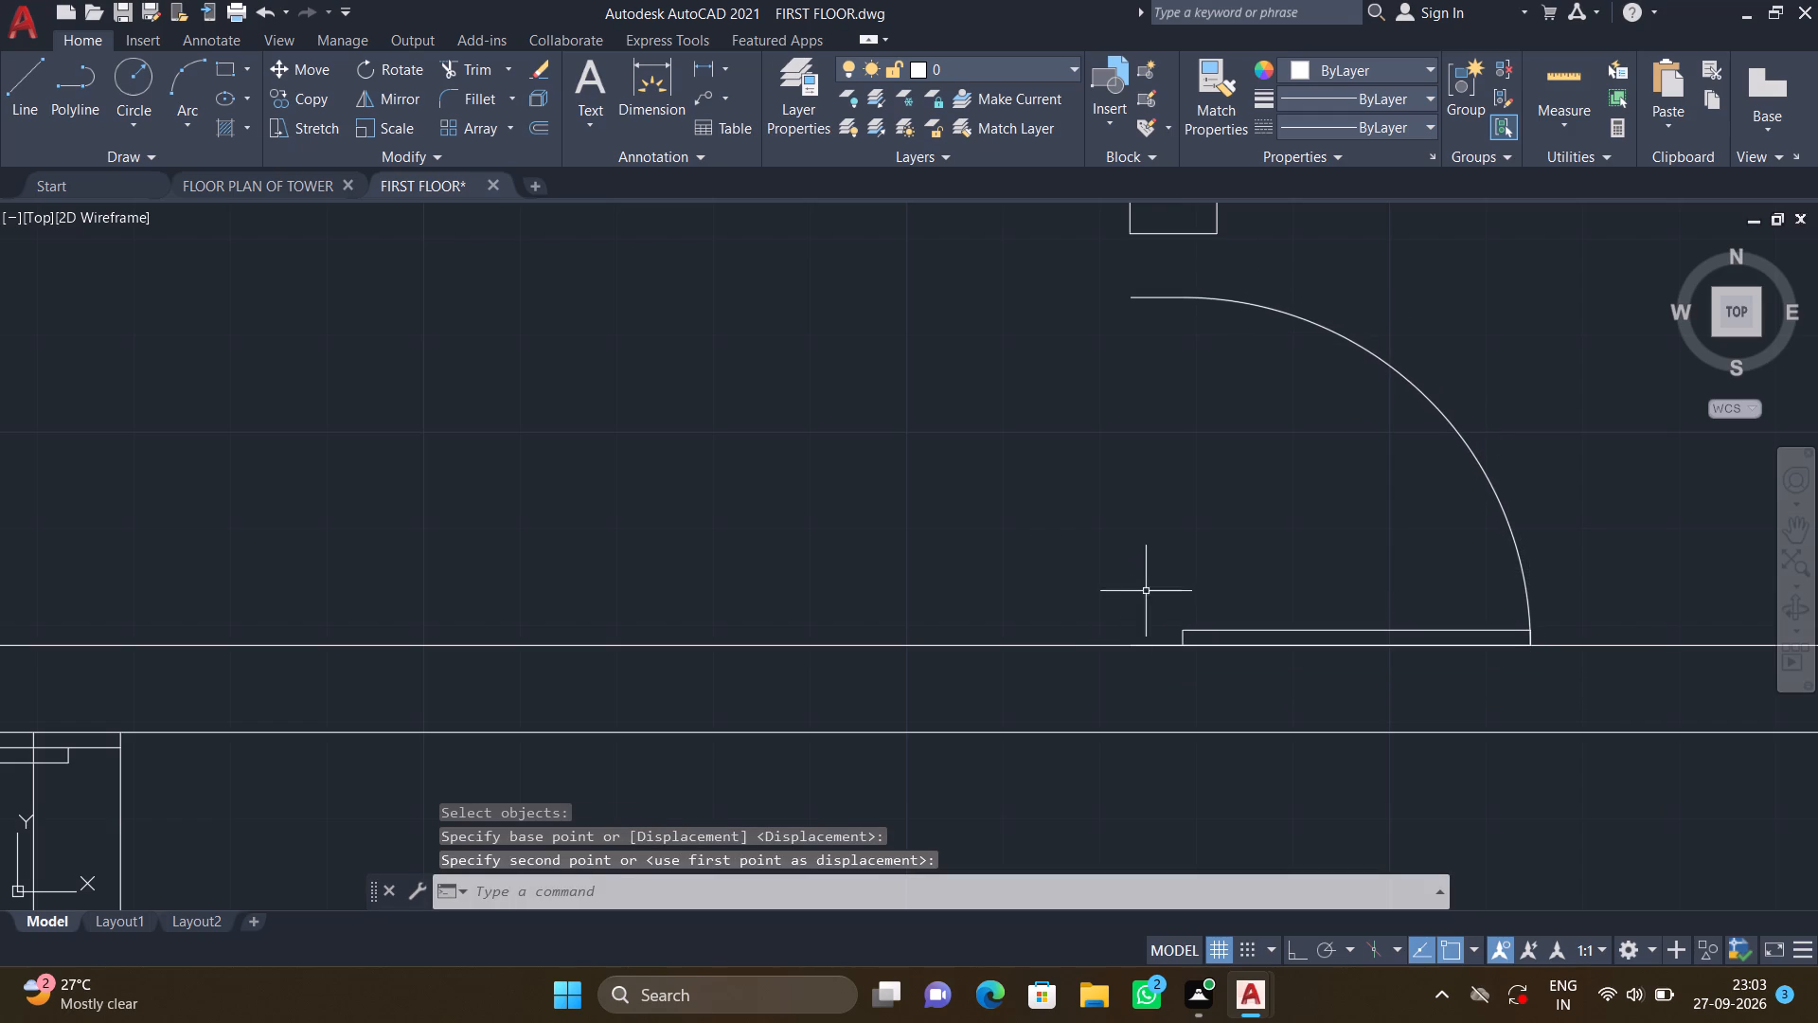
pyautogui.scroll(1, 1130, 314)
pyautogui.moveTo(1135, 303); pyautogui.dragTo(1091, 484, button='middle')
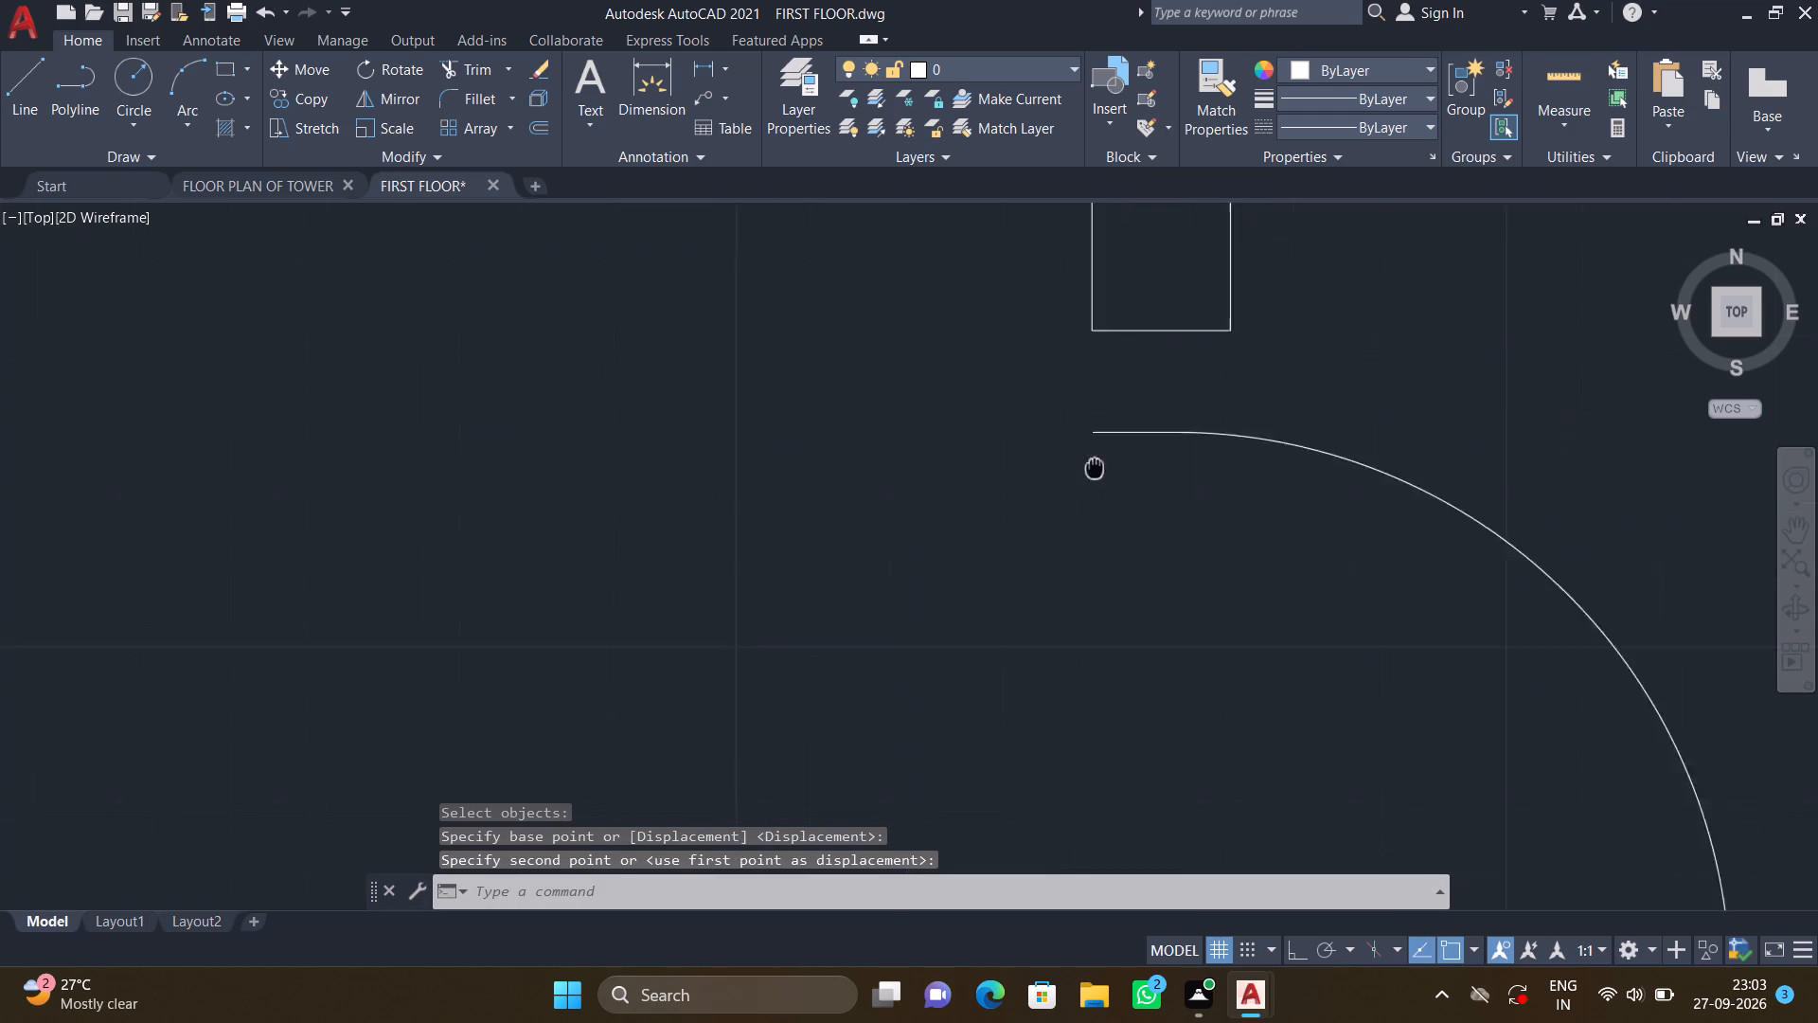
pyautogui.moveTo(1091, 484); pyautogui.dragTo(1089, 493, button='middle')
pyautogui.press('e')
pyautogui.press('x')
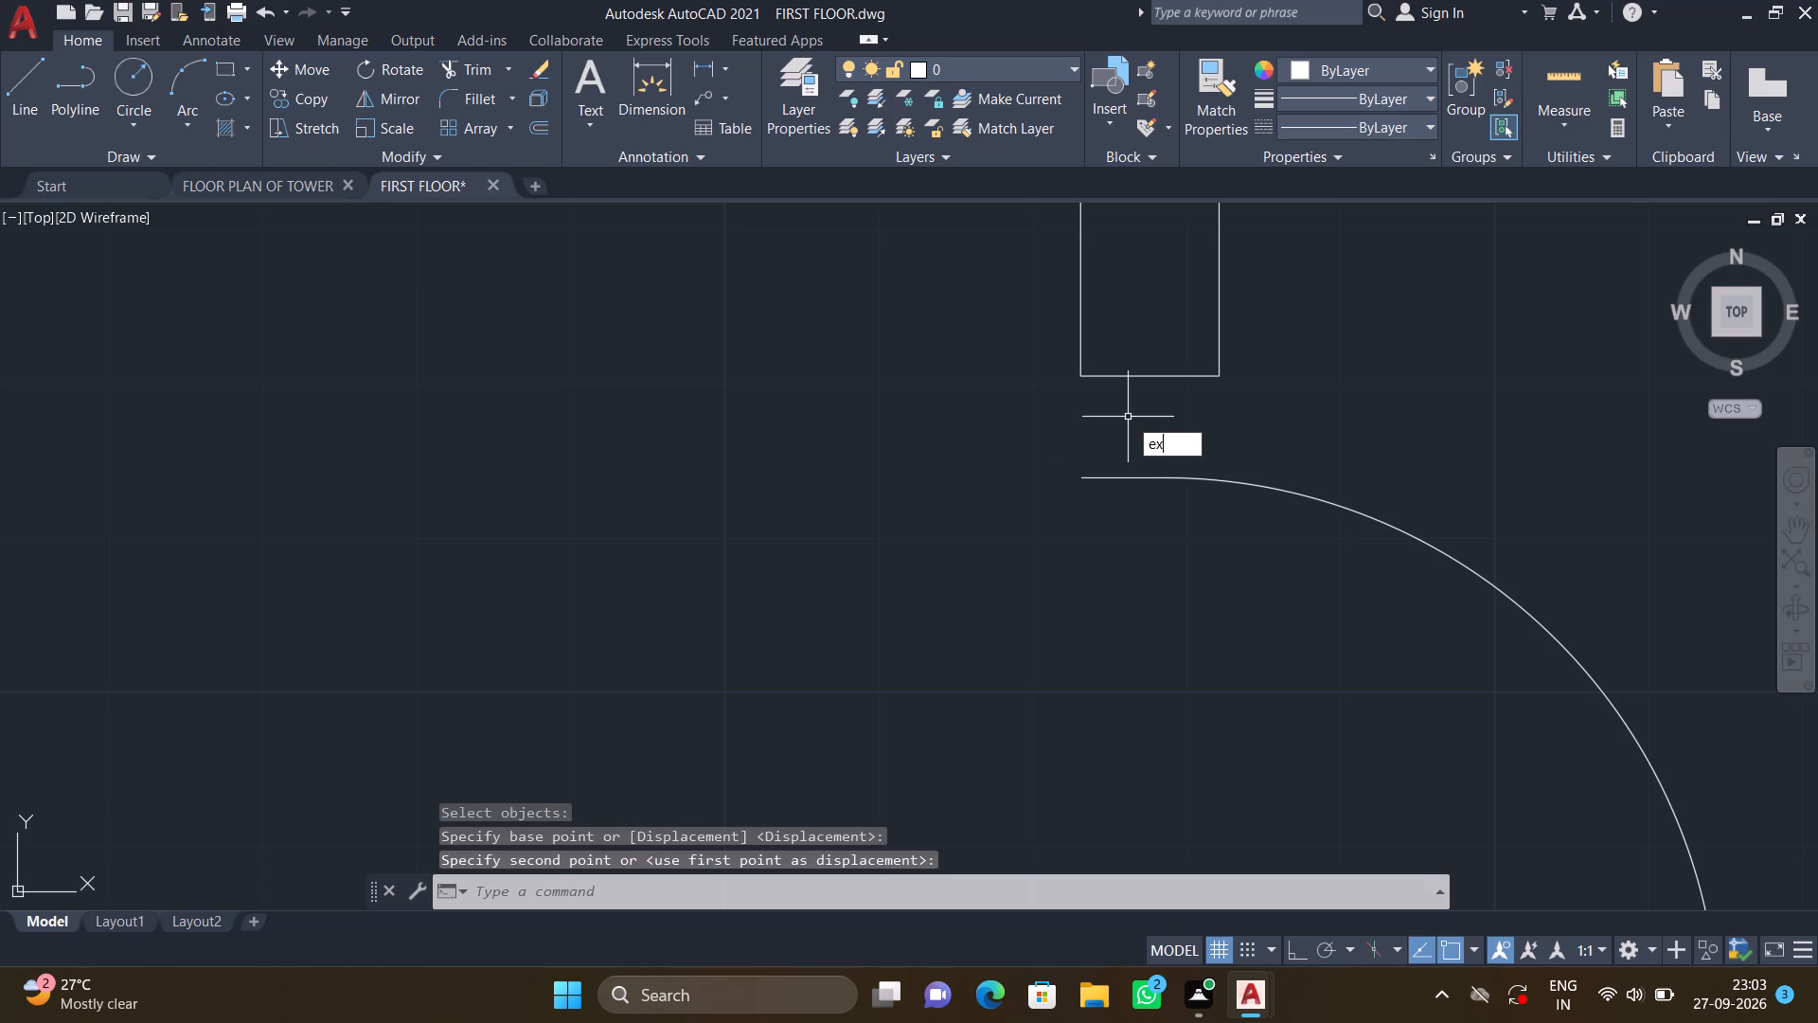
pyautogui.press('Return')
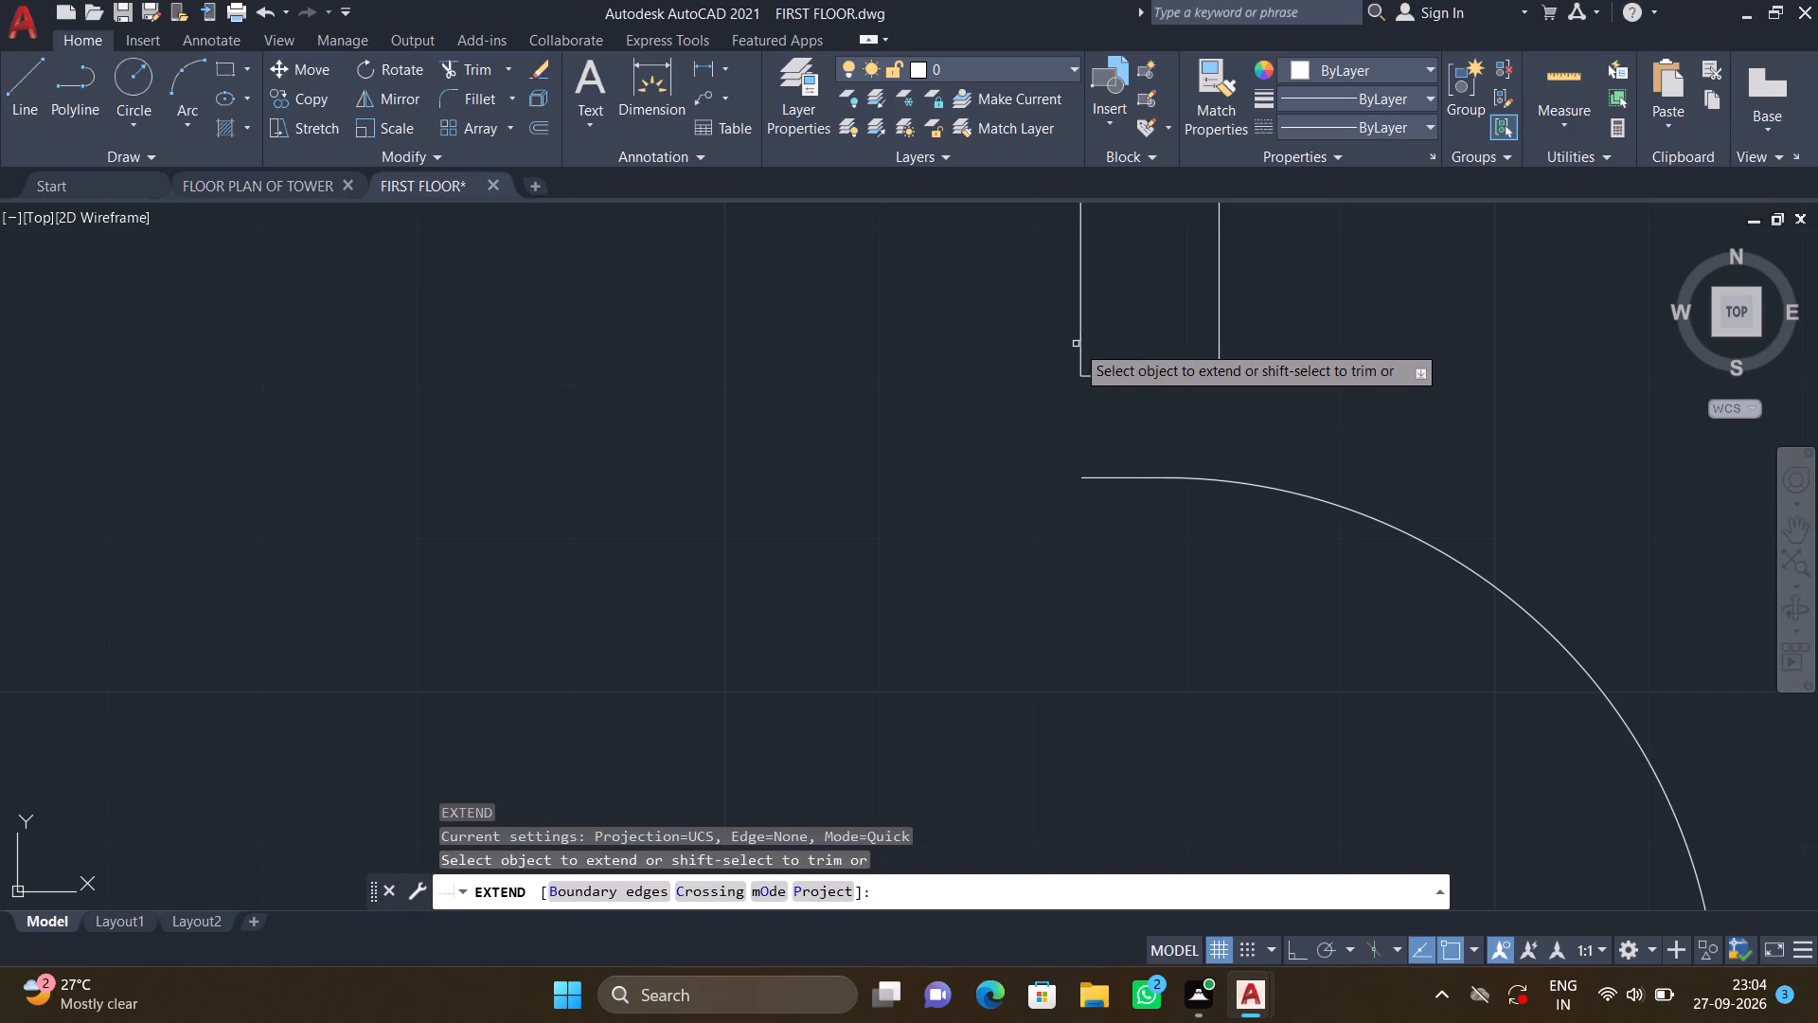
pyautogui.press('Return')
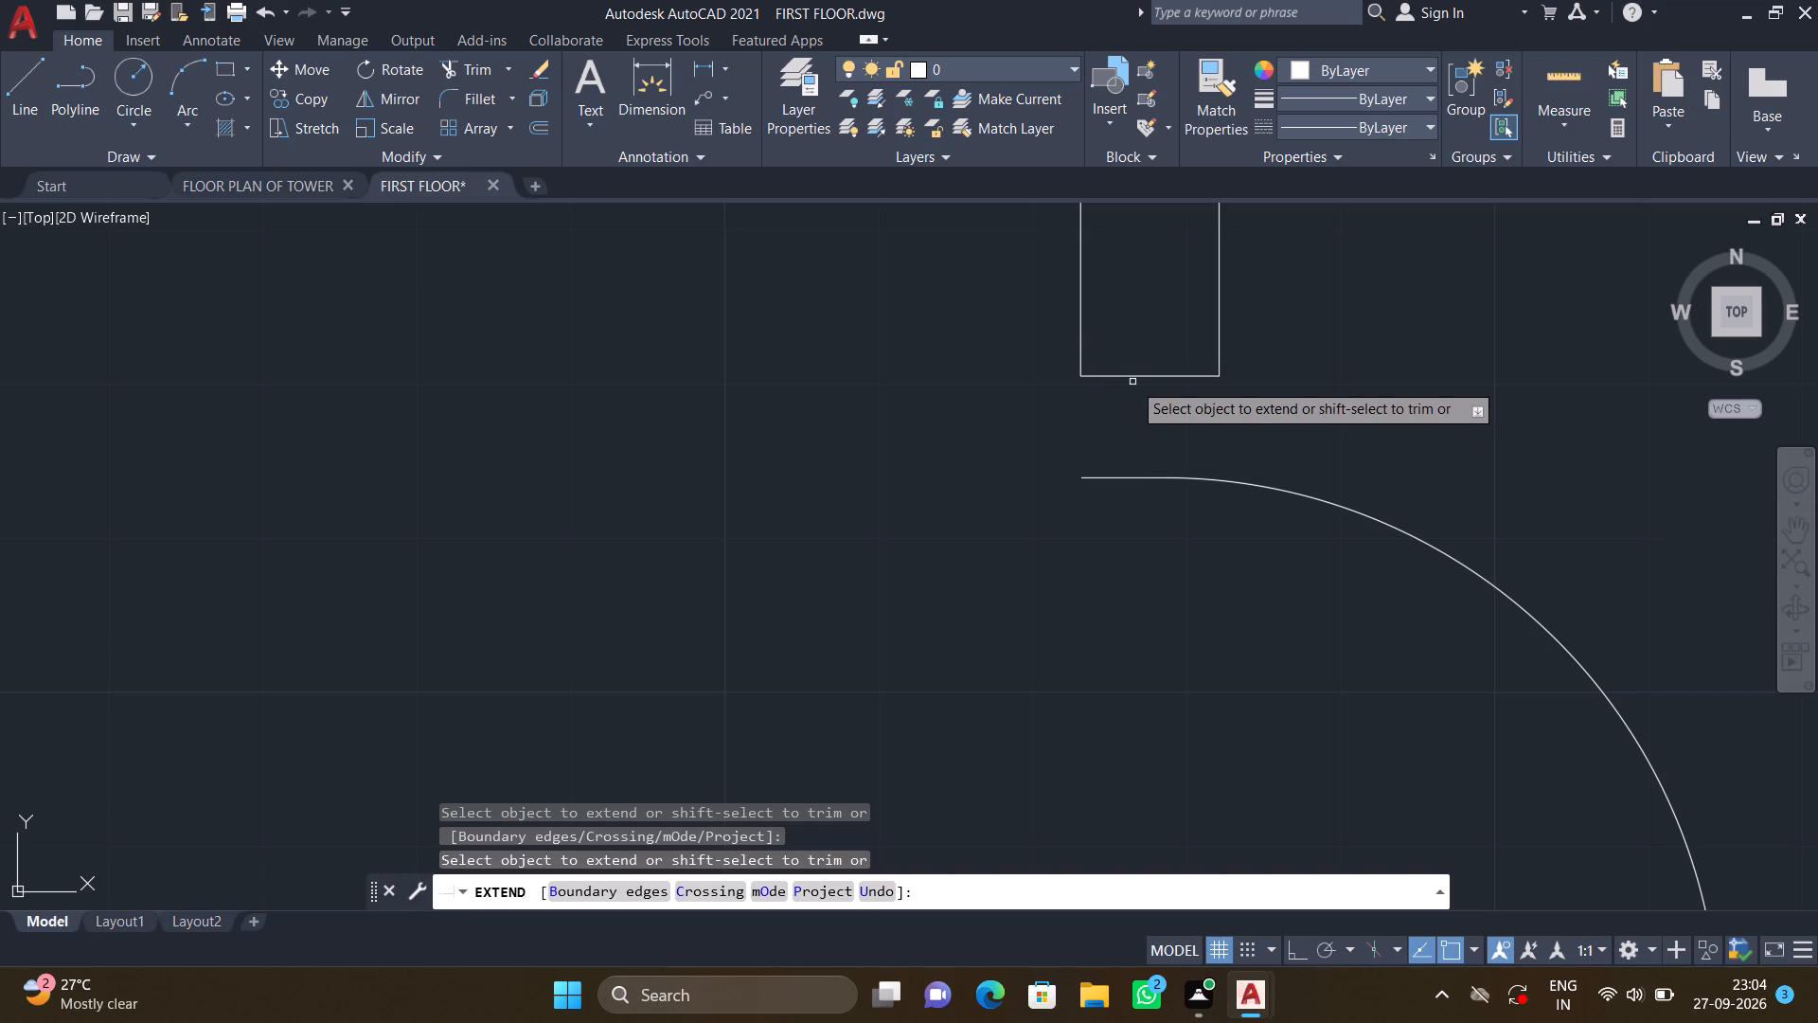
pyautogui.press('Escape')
# Delete the short line closing the lower end of the vertical wall above the door.
pyautogui.click(1131, 377)
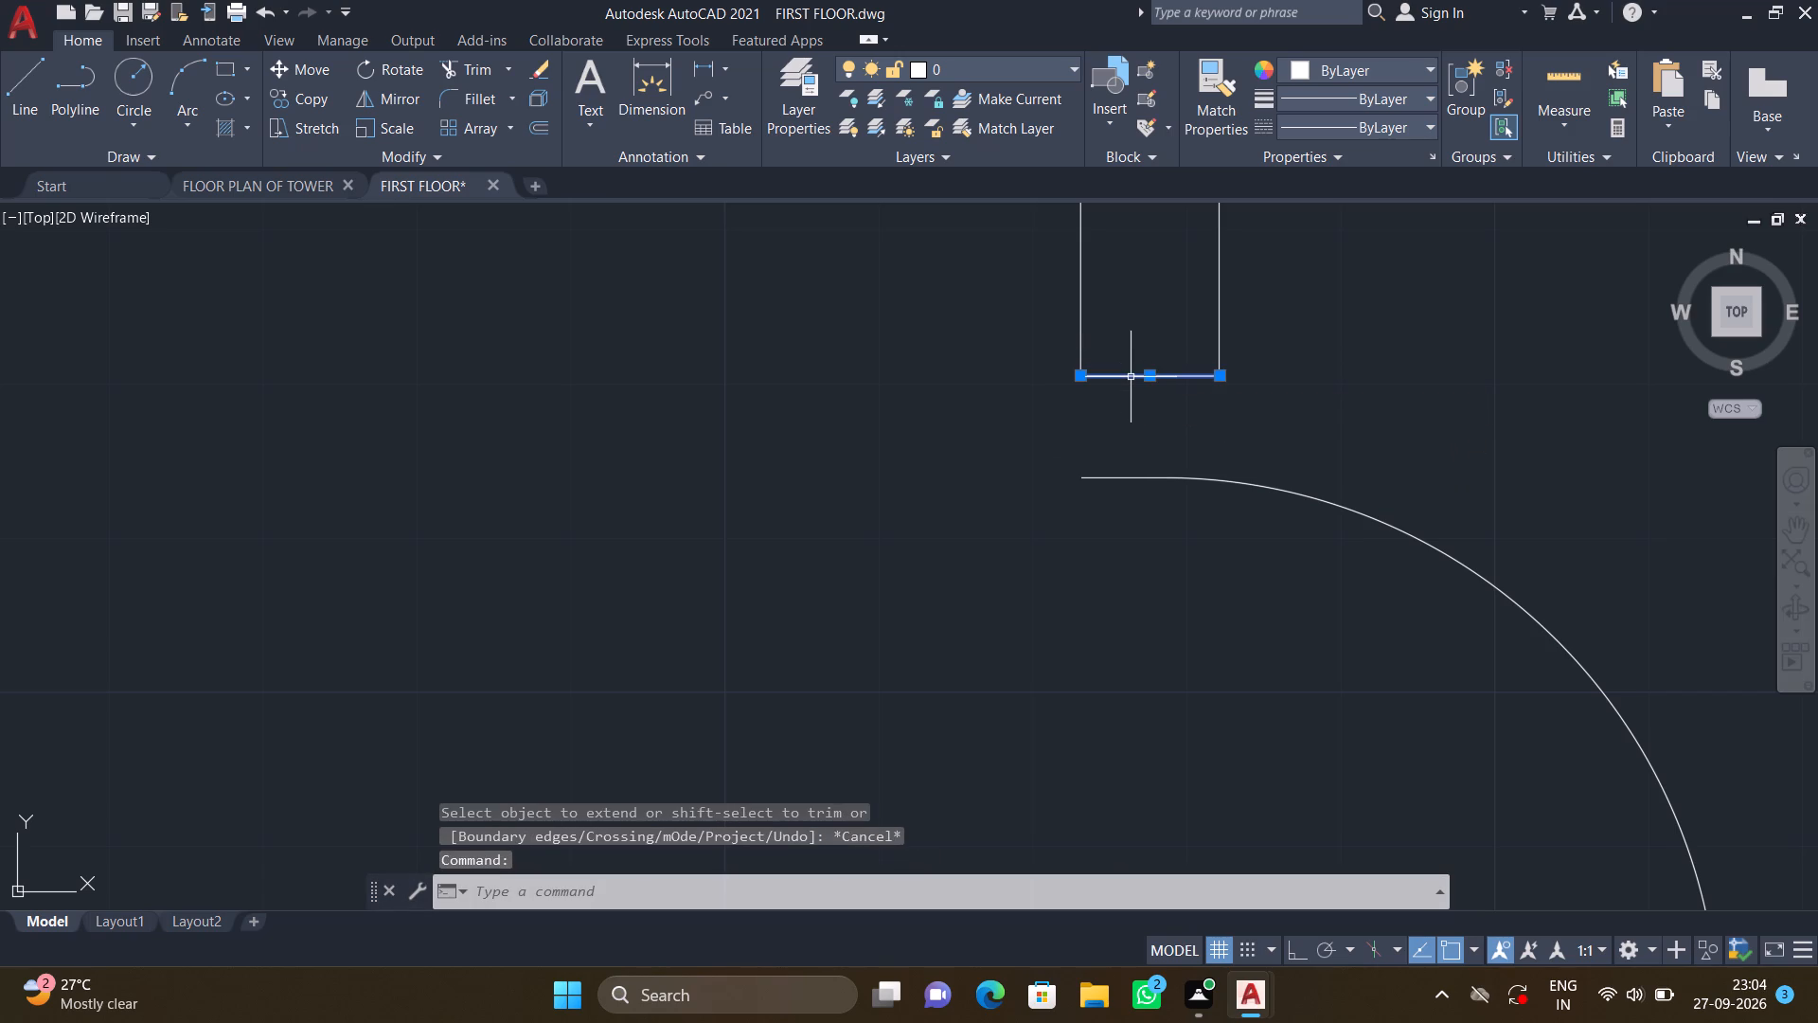
pyautogui.press('Delete')
# Extend the vertical wall's right line down to the door's swing arc.
pyautogui.press('e')
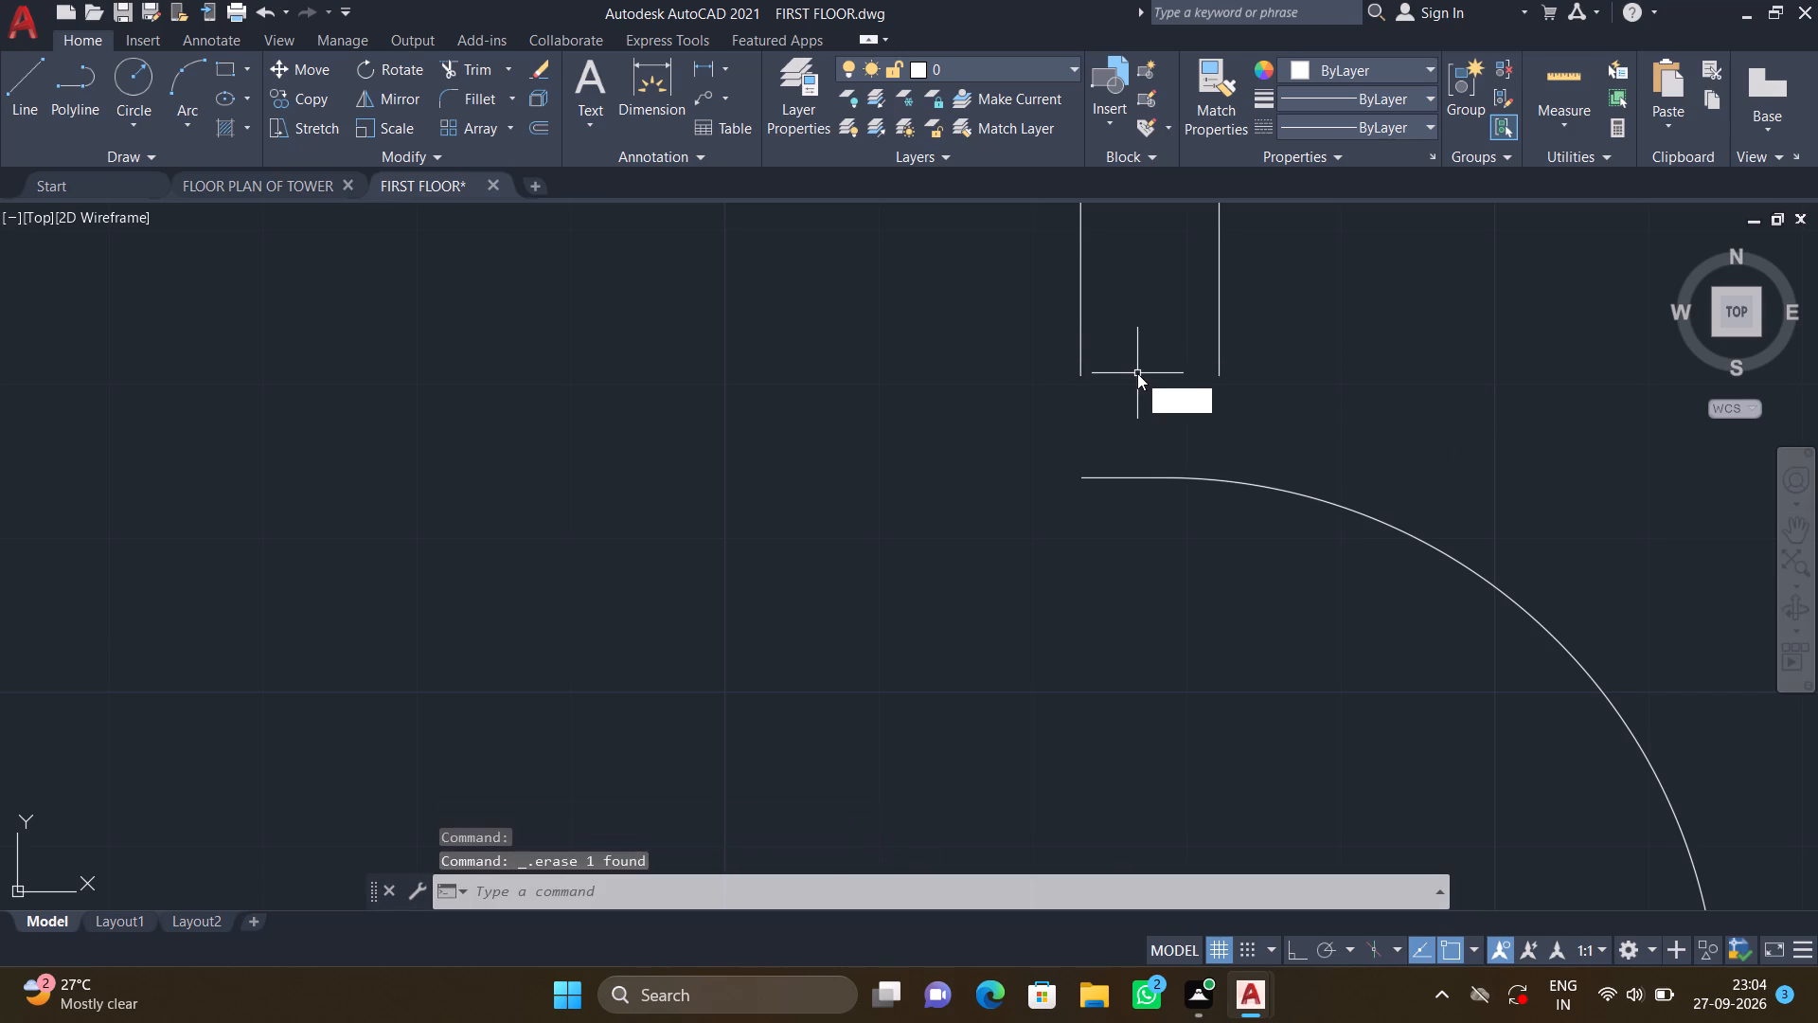
pyautogui.press('x')
pyautogui.press('Return')
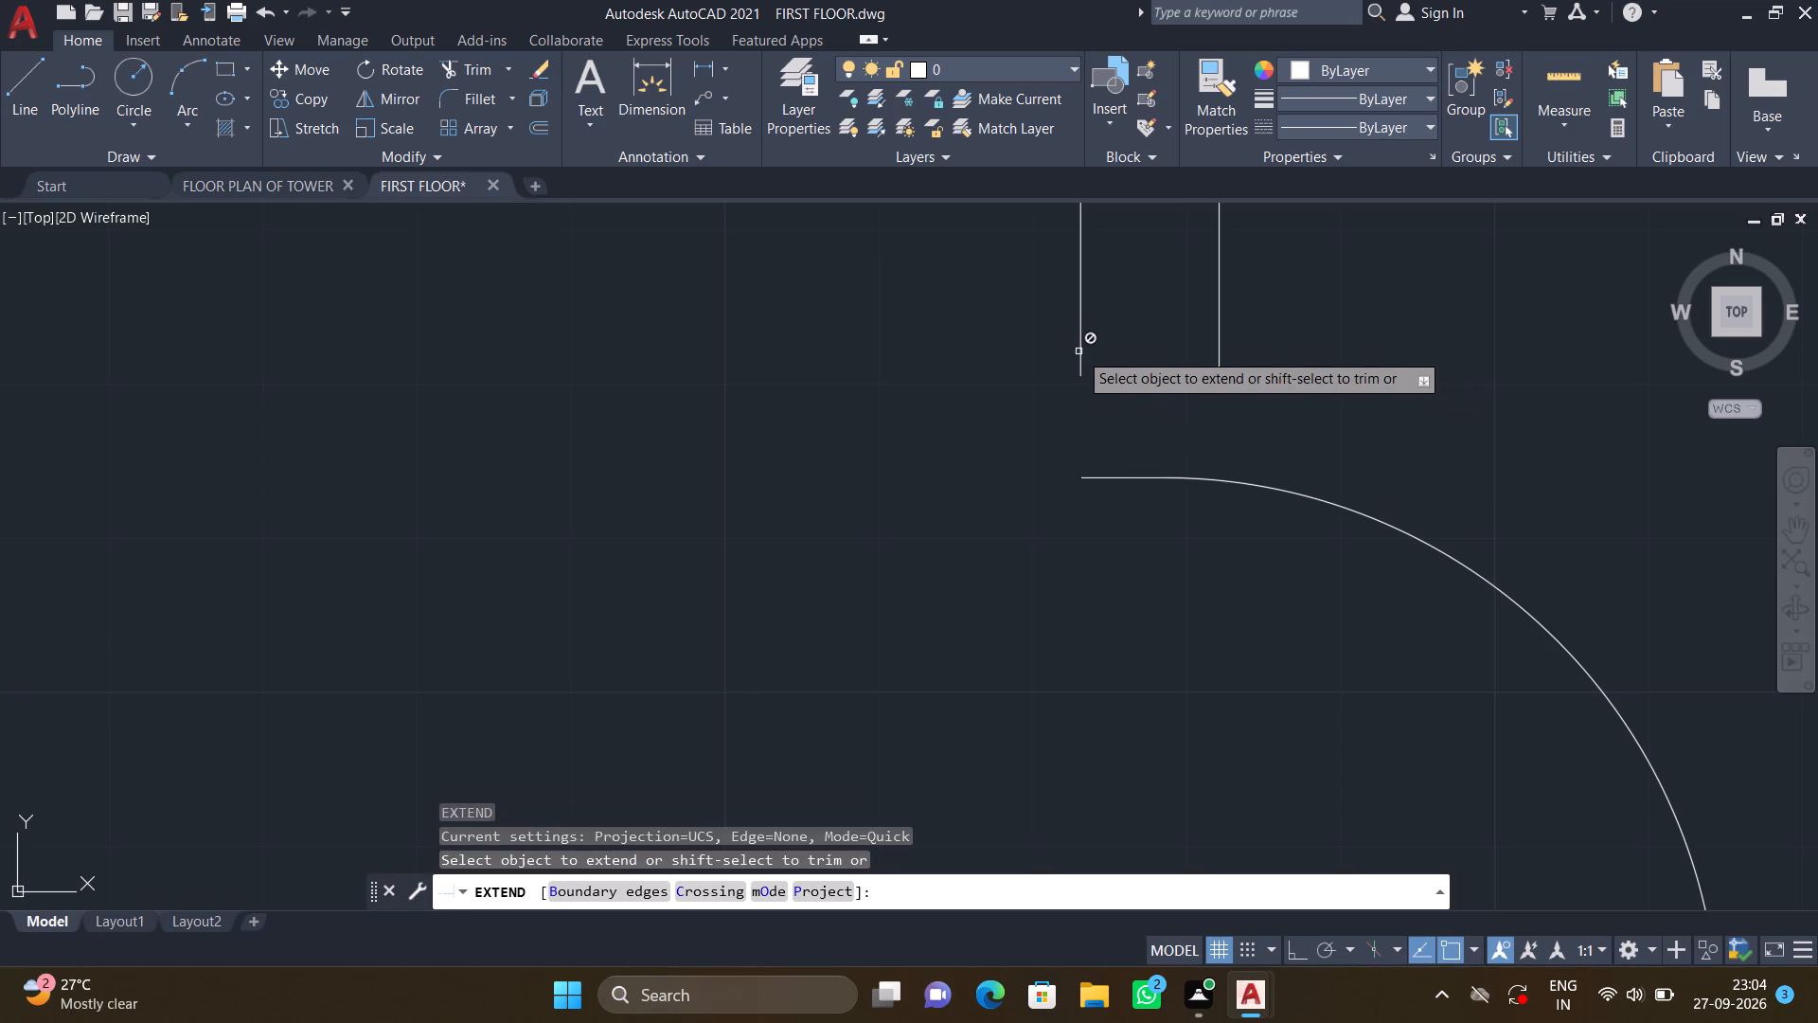
pyautogui.click(1078, 351)
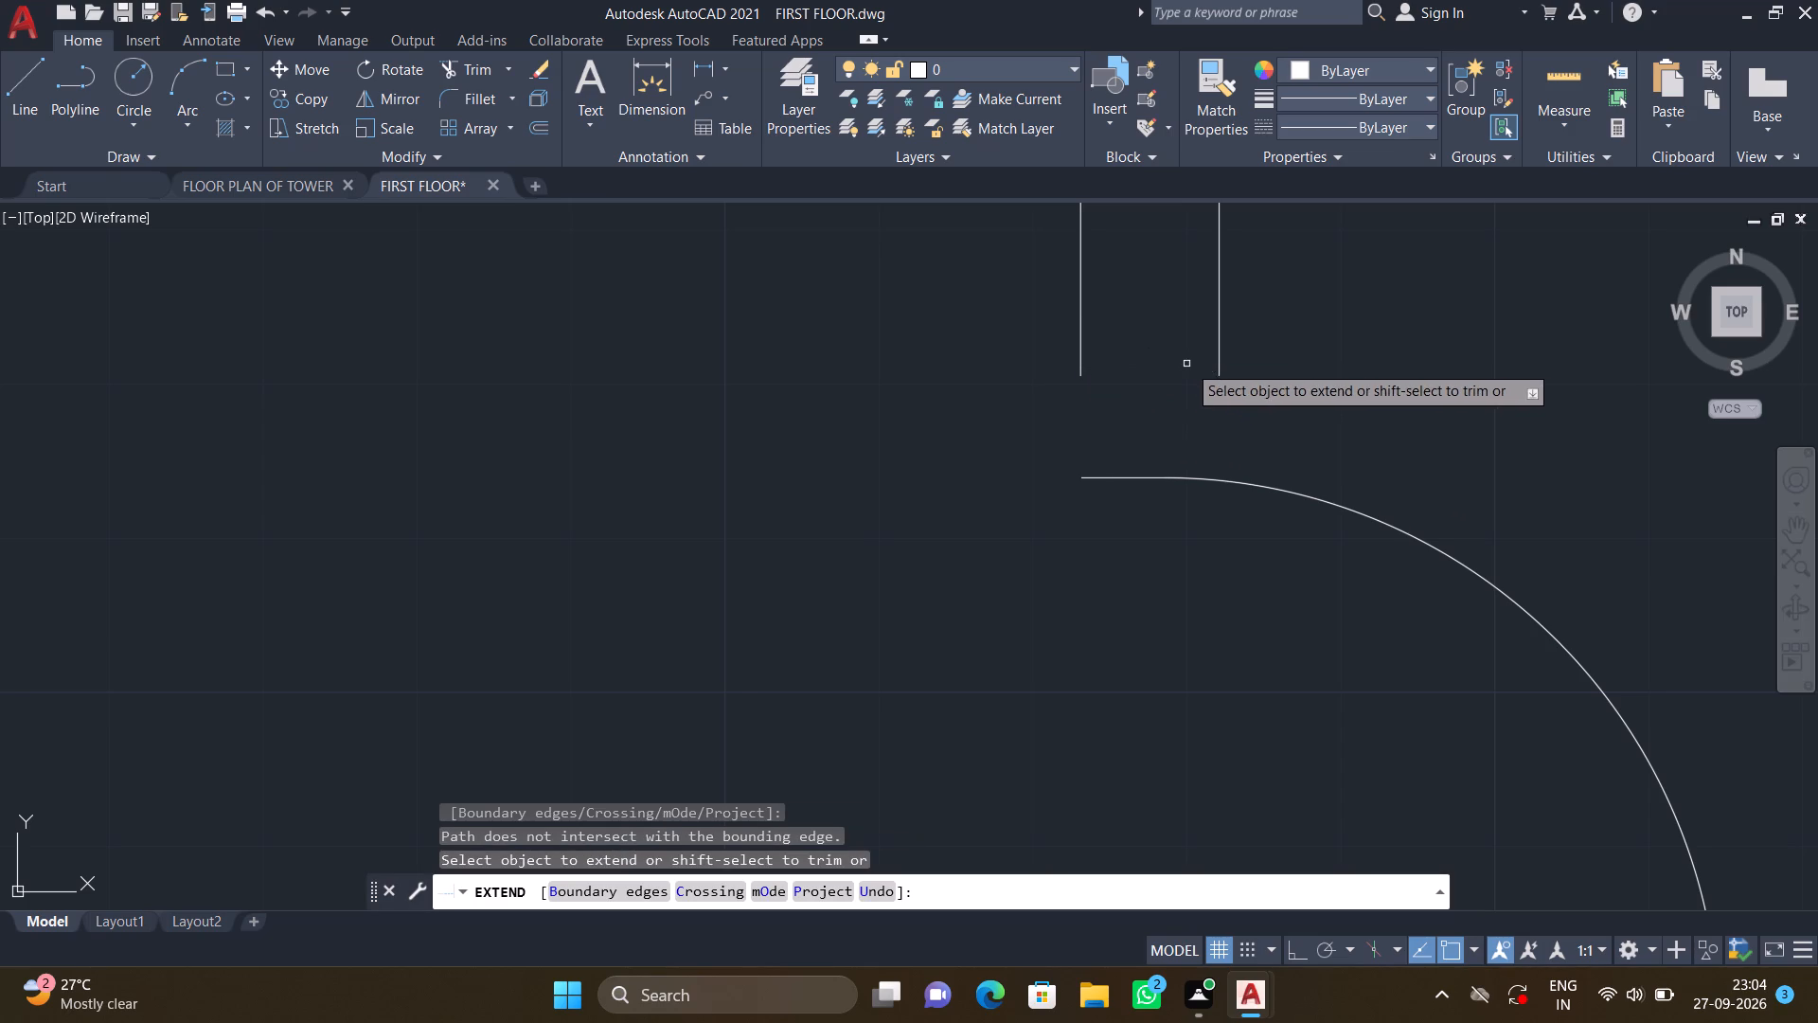
pyautogui.click(1216, 368)
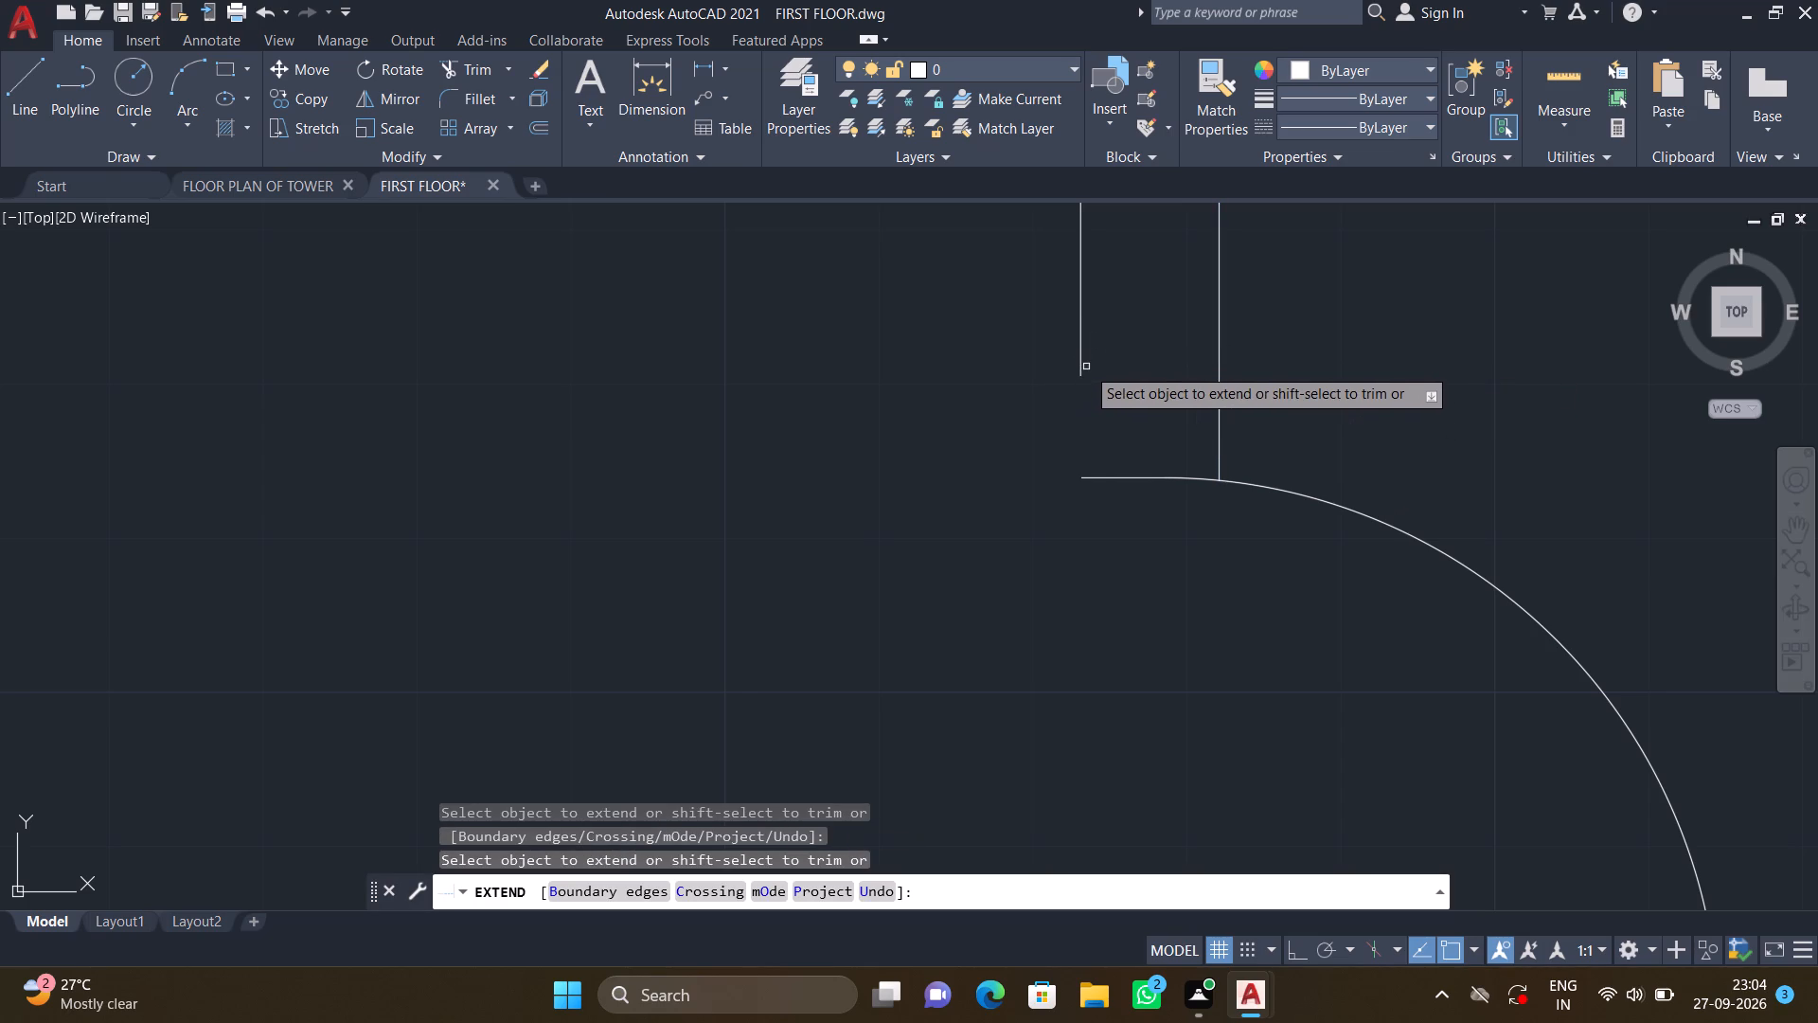
pyautogui.press('Return')
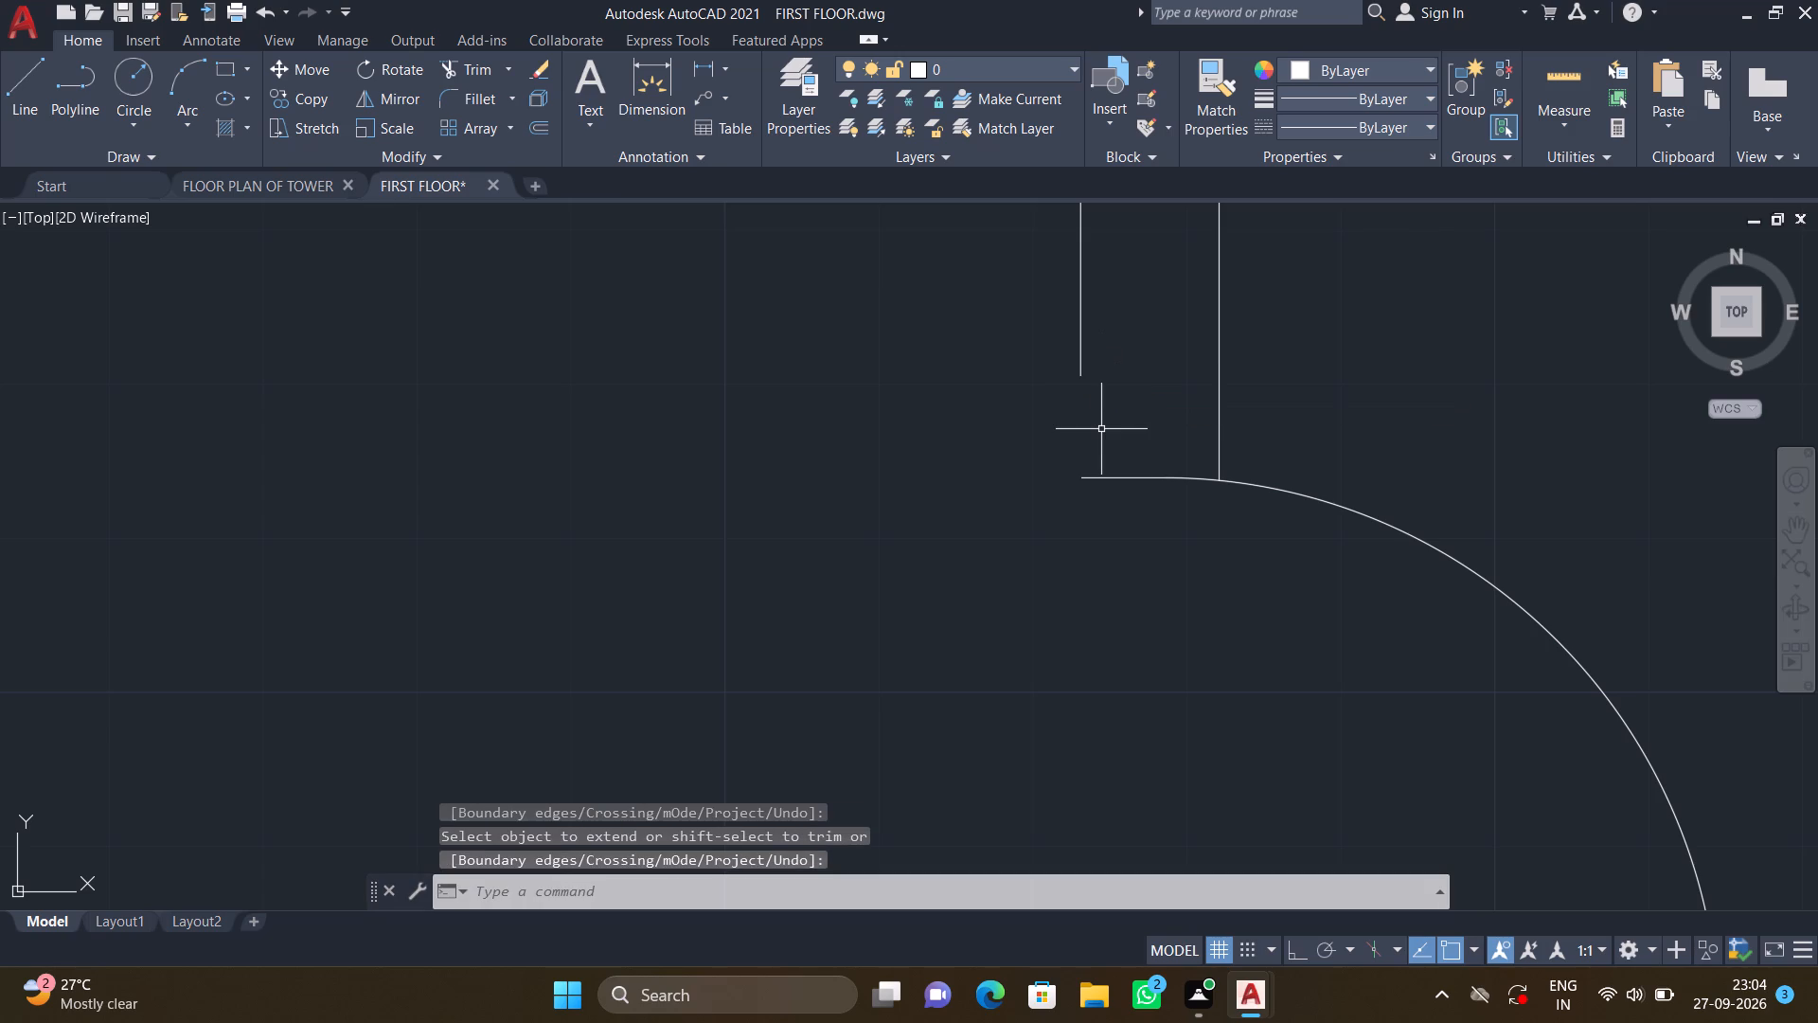
# Draw a line from the lower end of the vertical wall's left line down to the end of the door's swing arc.
pyautogui.press('l')
pyautogui.press('Return')
pyautogui.click(1079, 368)
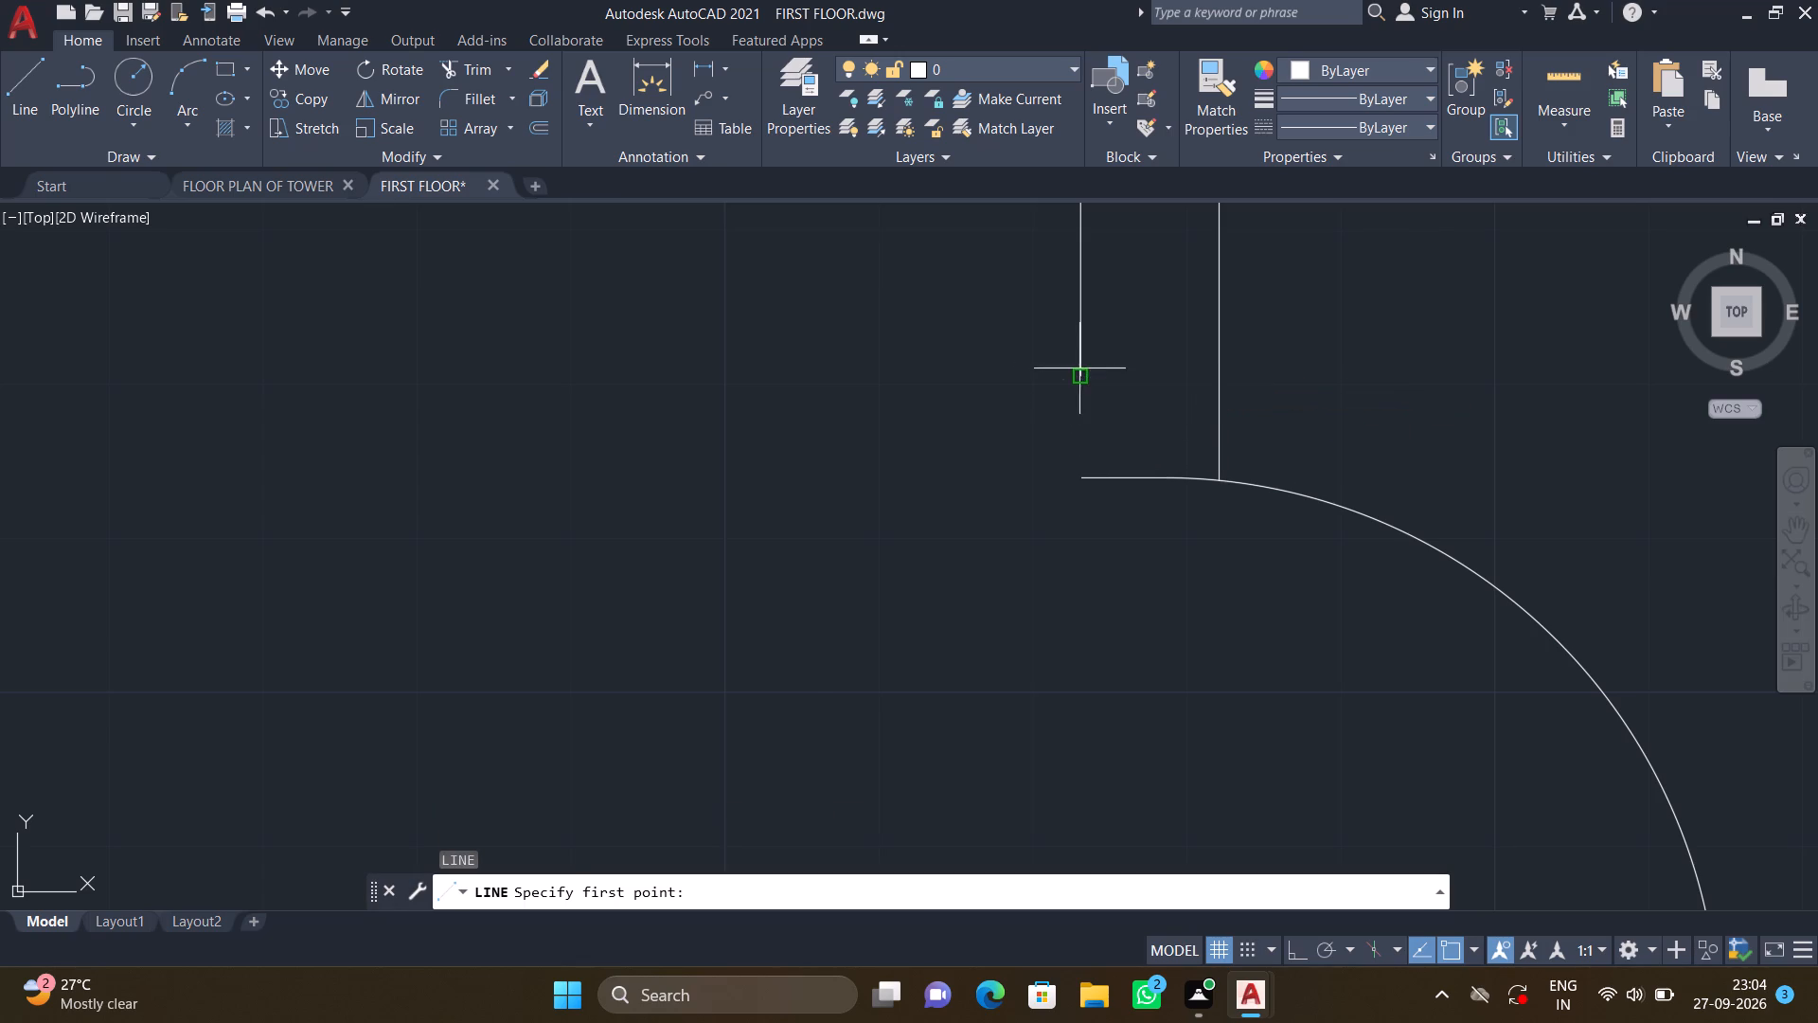
pyautogui.click(1084, 470)
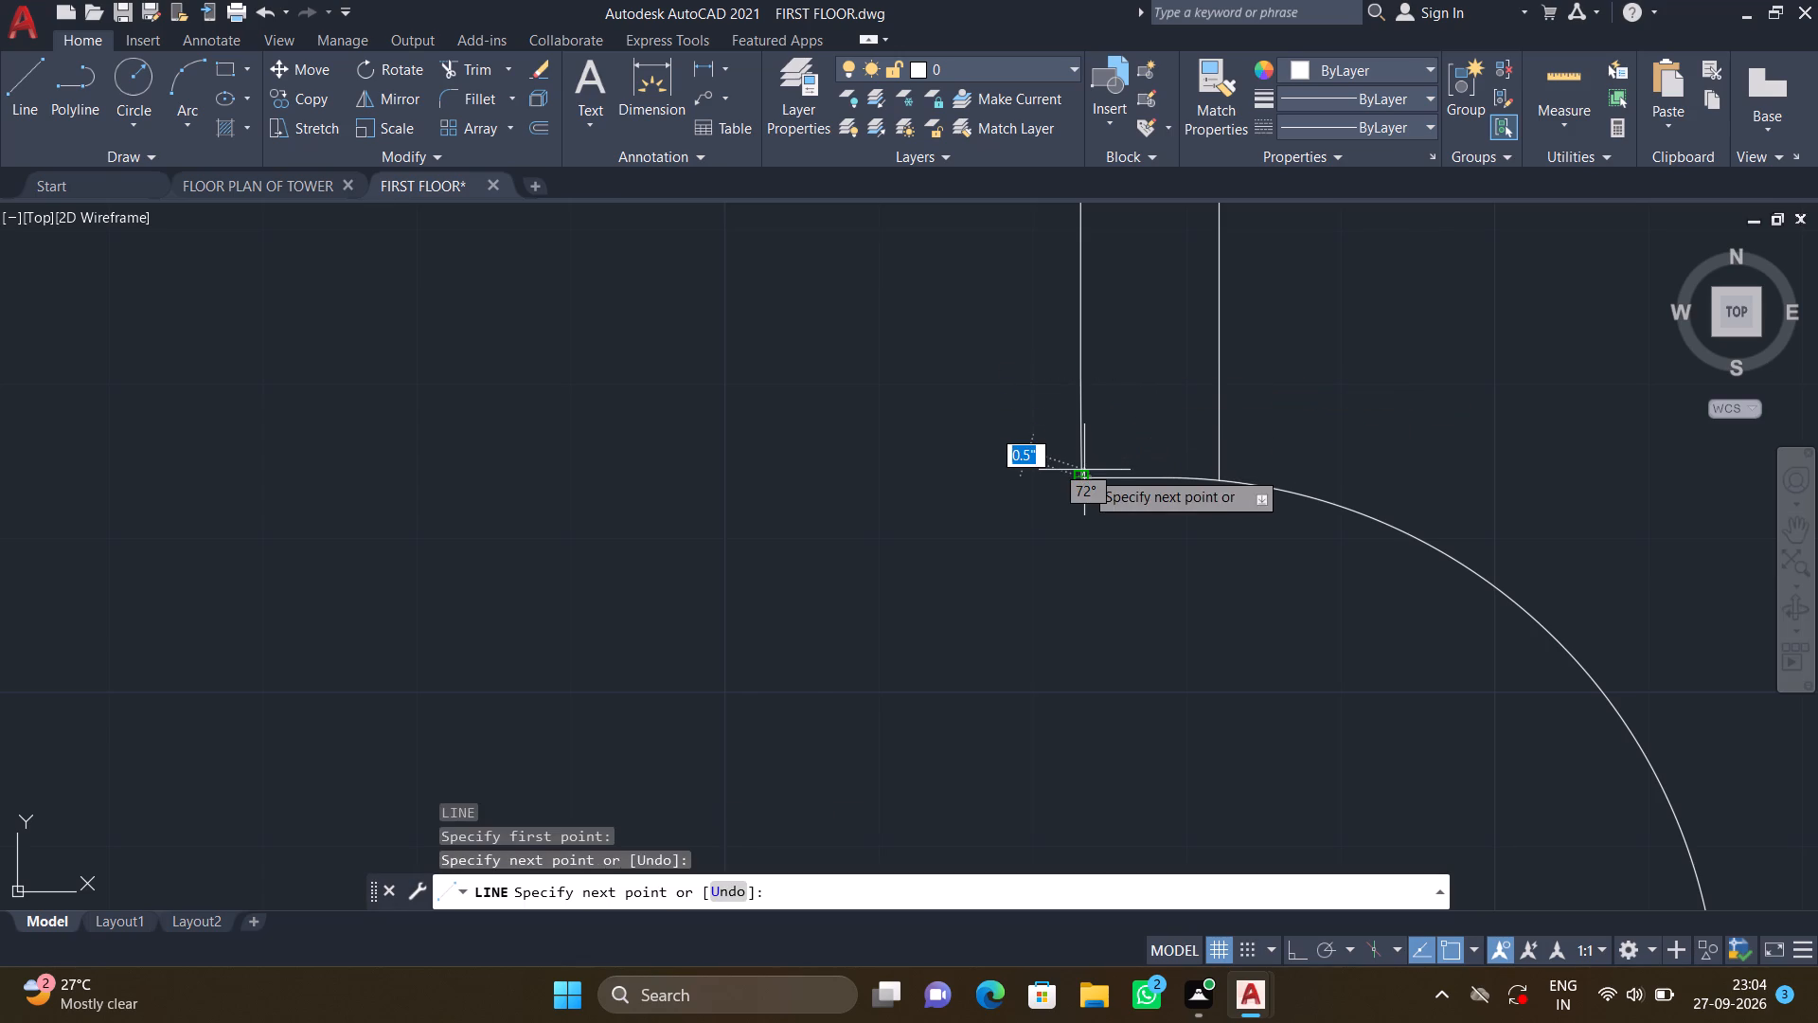
pyautogui.press('Return')
# Copy the lower-right quarter of the larger vertical-leaf door symbol into the horizontal wall between the empty central room and the bedroom below.
pyautogui.scroll(-3, 1145, 586)
pyautogui.scroll(-2, 1063, 545)
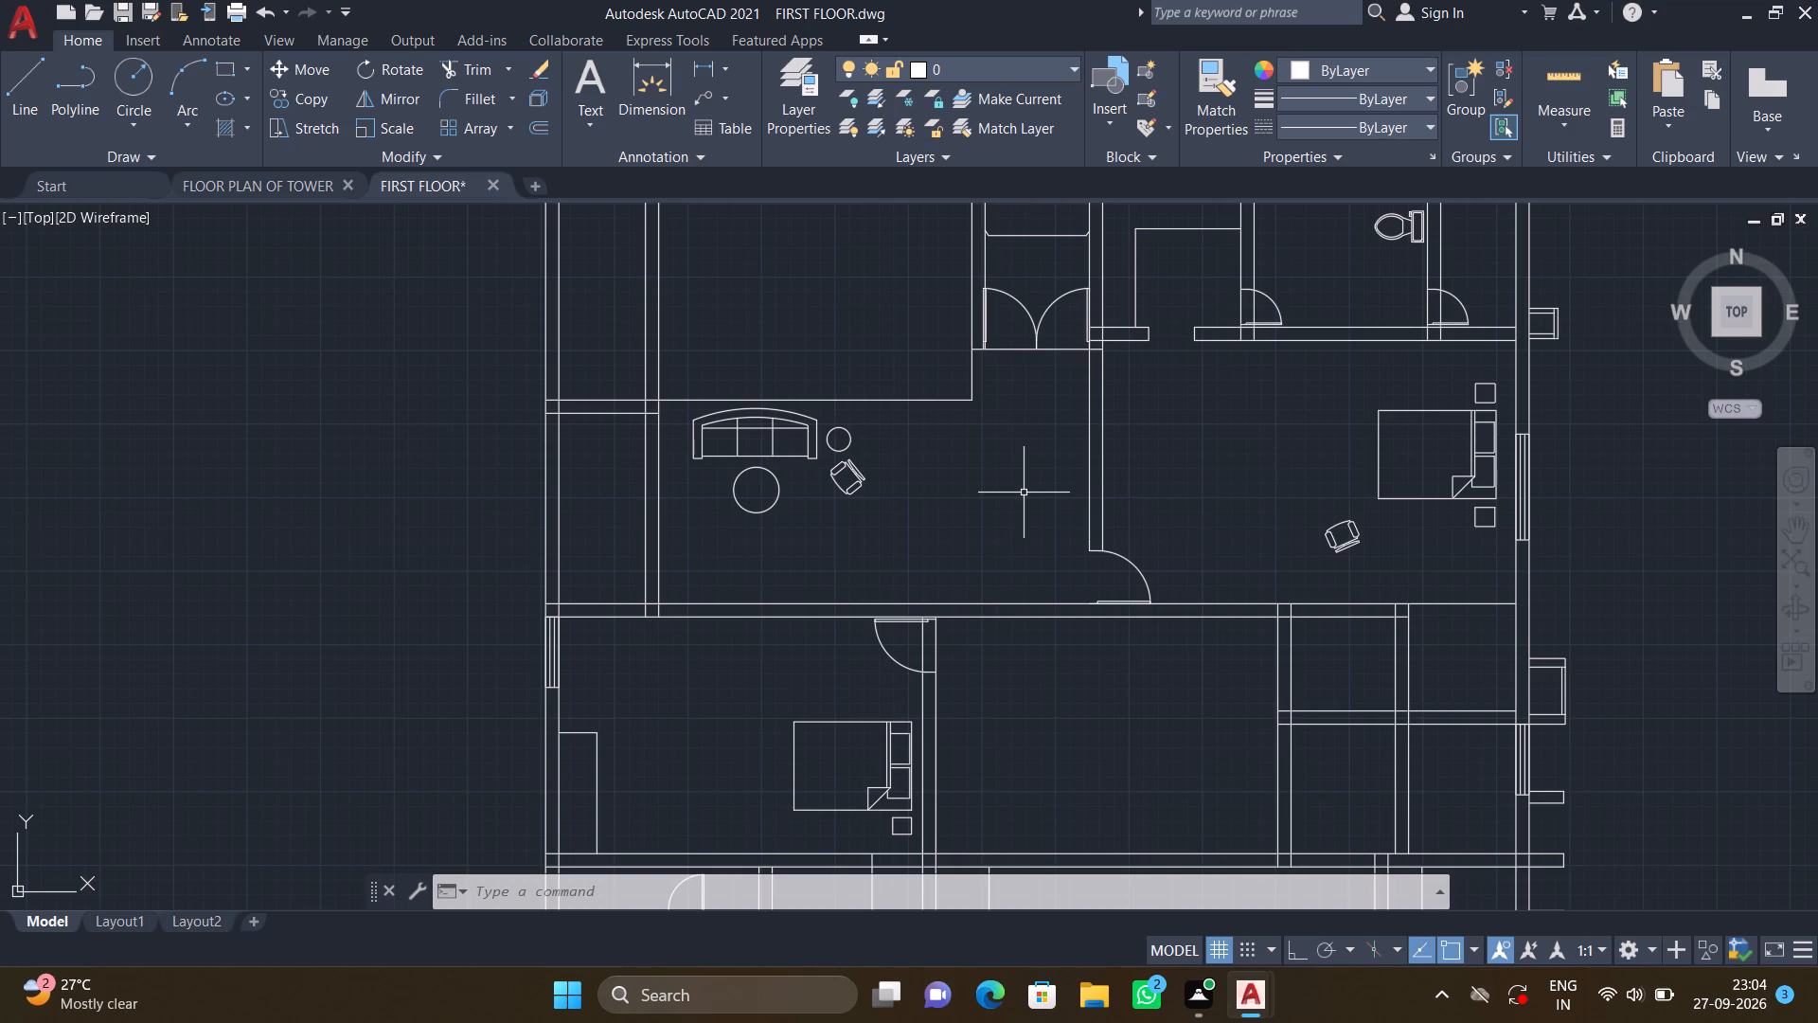
pyautogui.scroll(-3, 1000, 511)
pyautogui.moveTo(1032, 620); pyautogui.dragTo(1024, 598, button='middle')
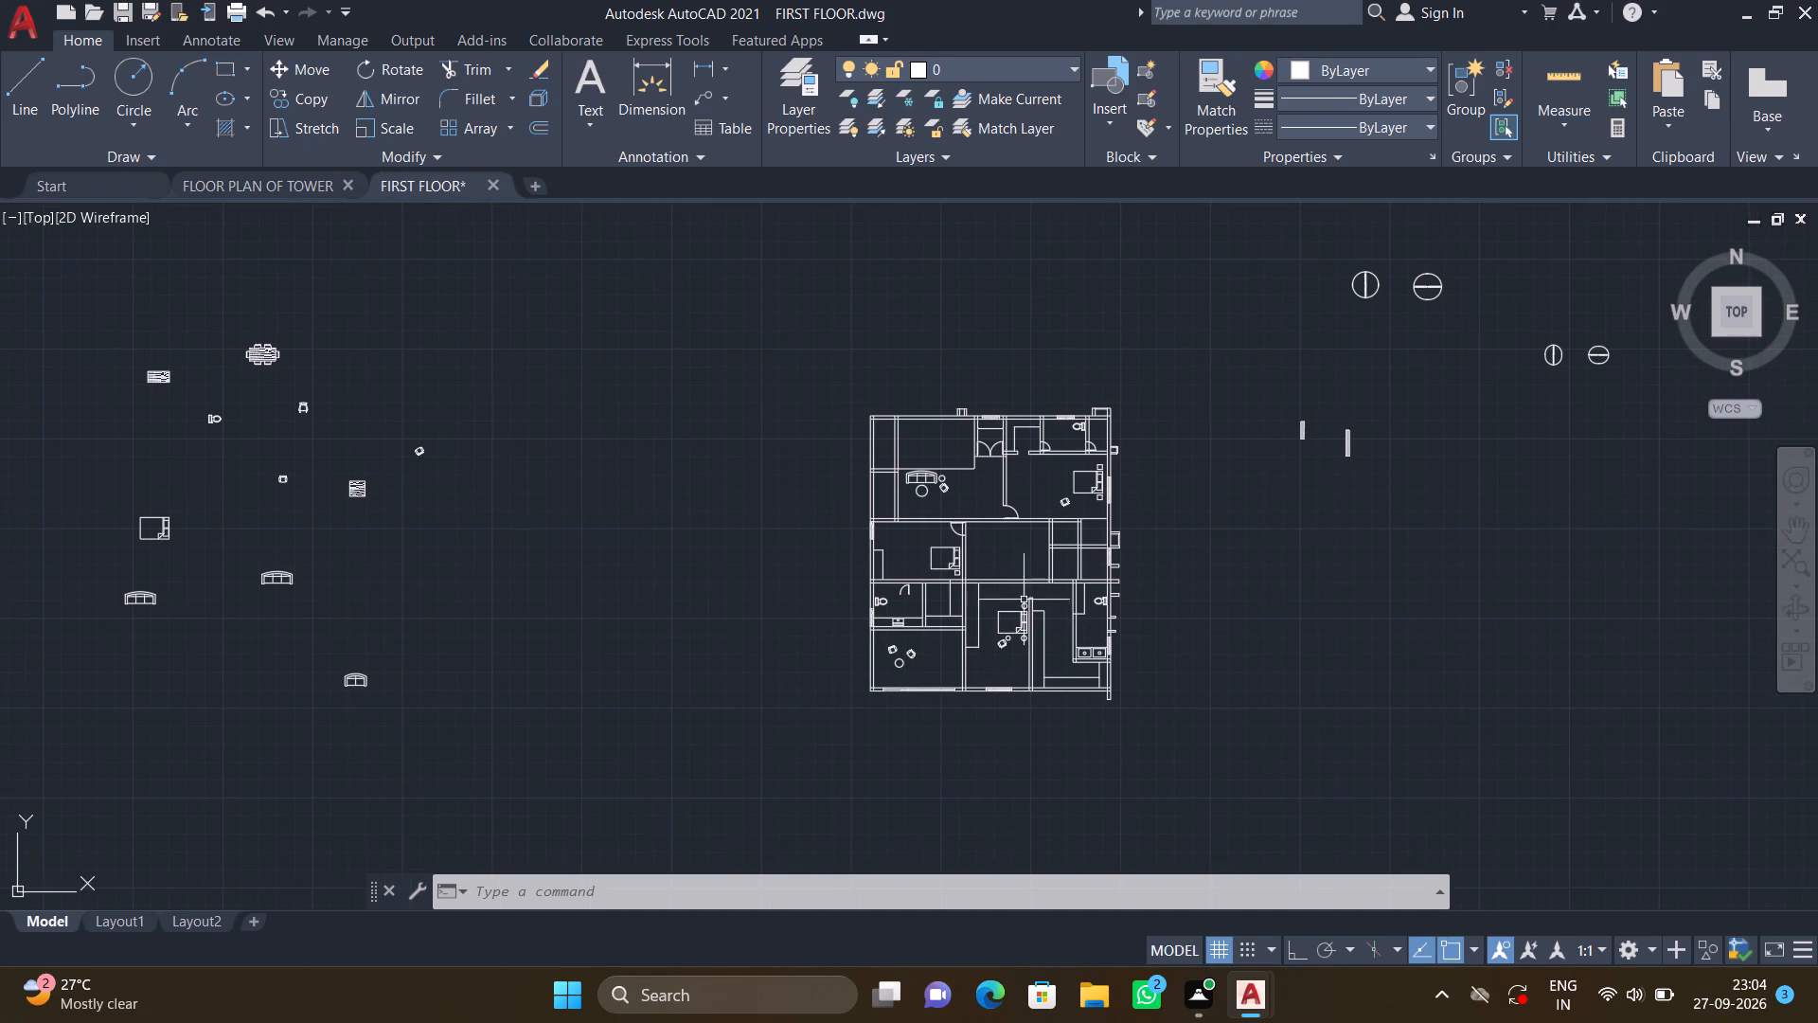
pyautogui.scroll(3, 1009, 586)
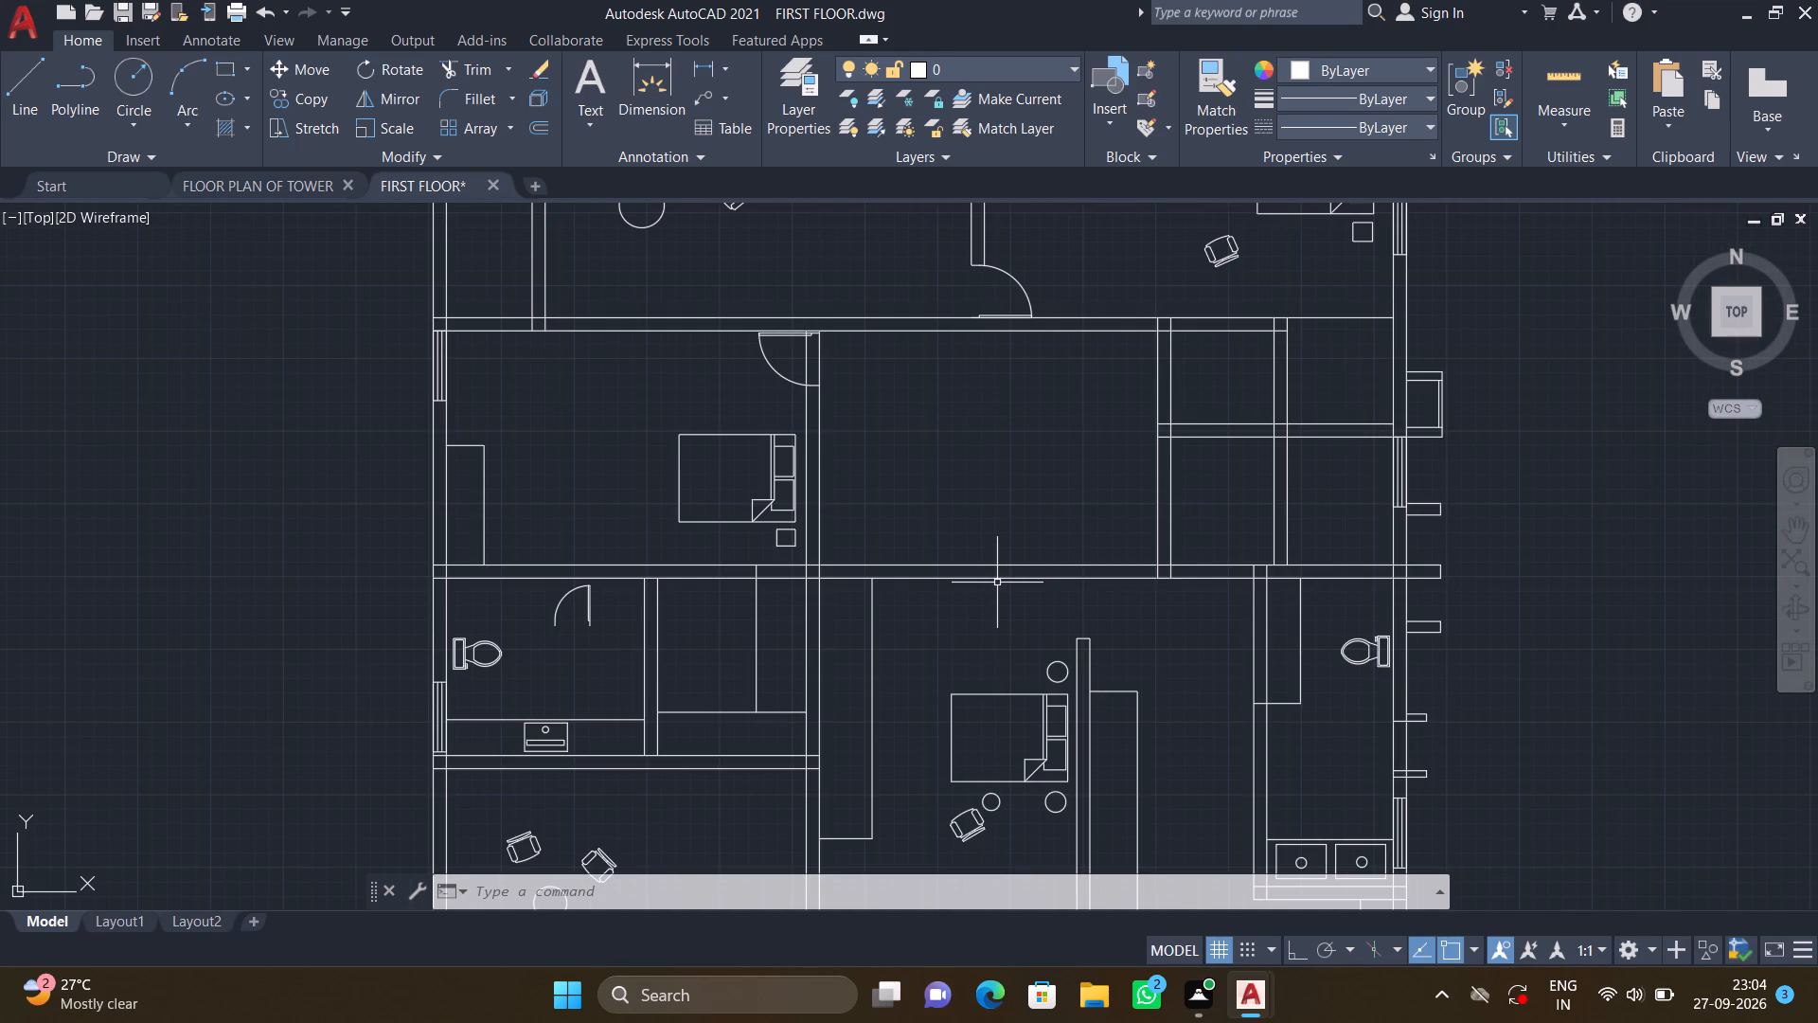
pyautogui.scroll(-2, 1658, 547)
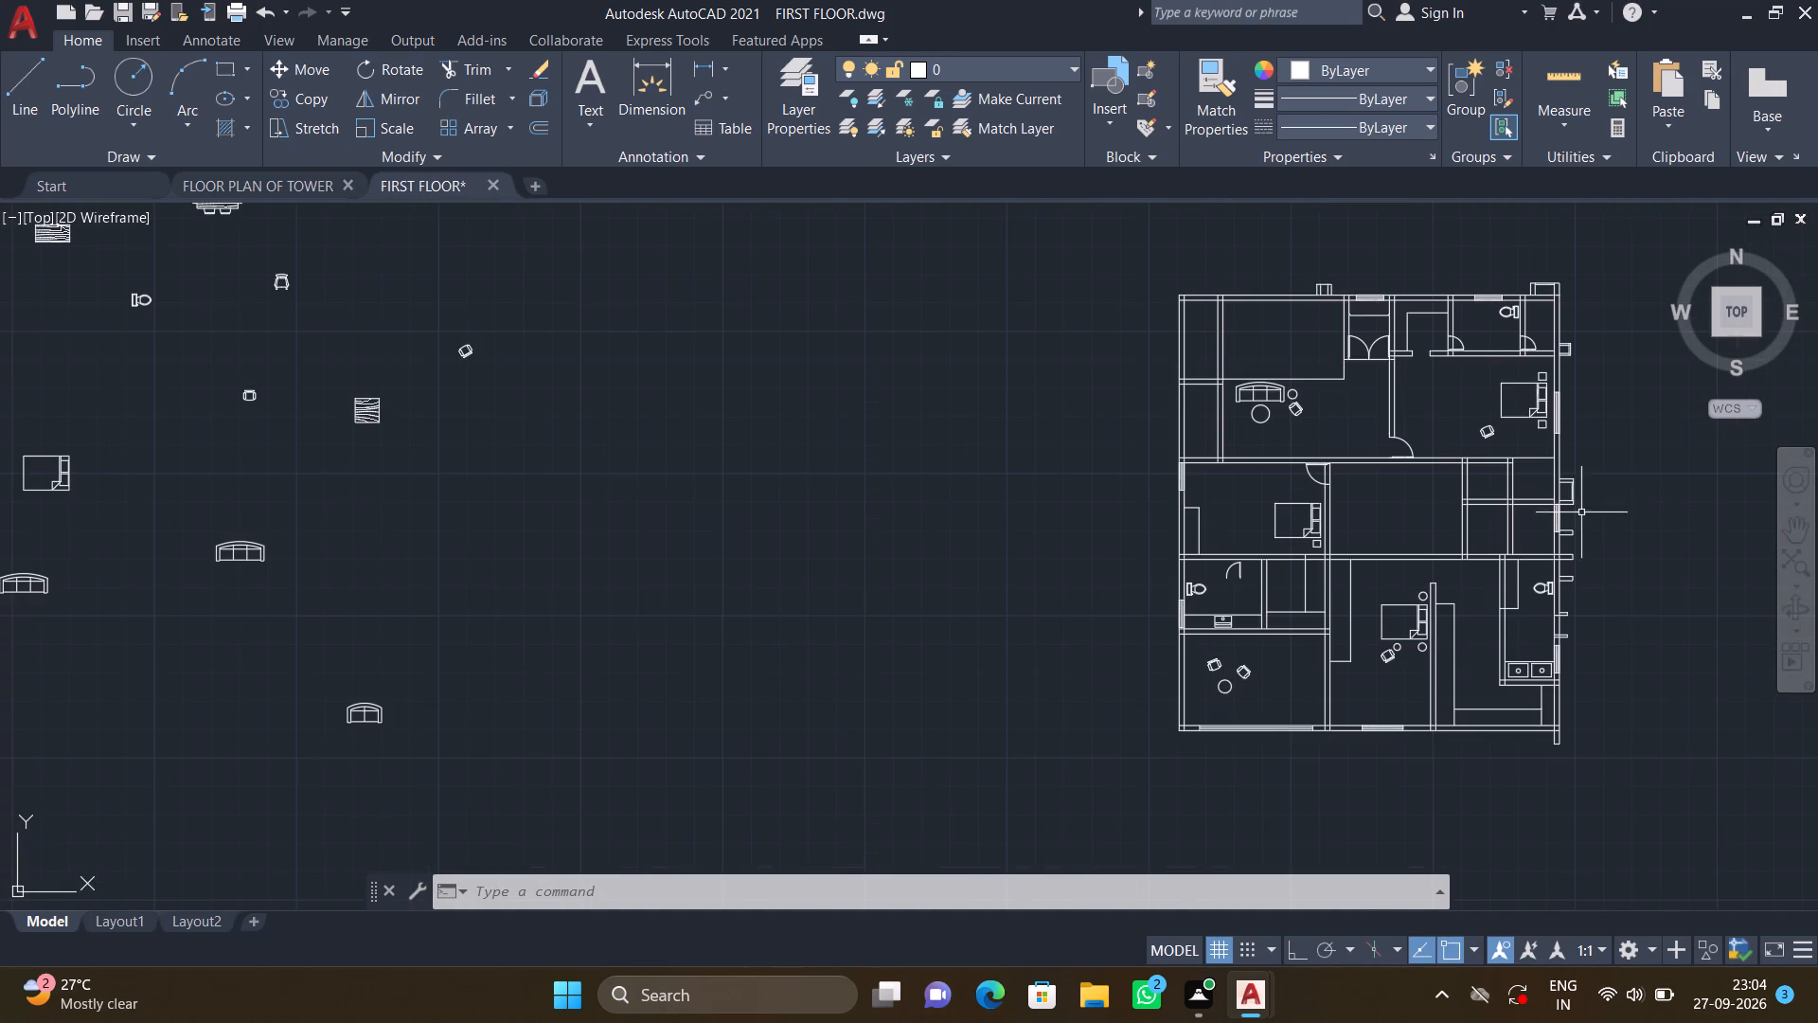
pyautogui.moveTo(1561, 508); pyautogui.dragTo(1339, 494, button='middle')
pyautogui.scroll(-2, 1337, 492)
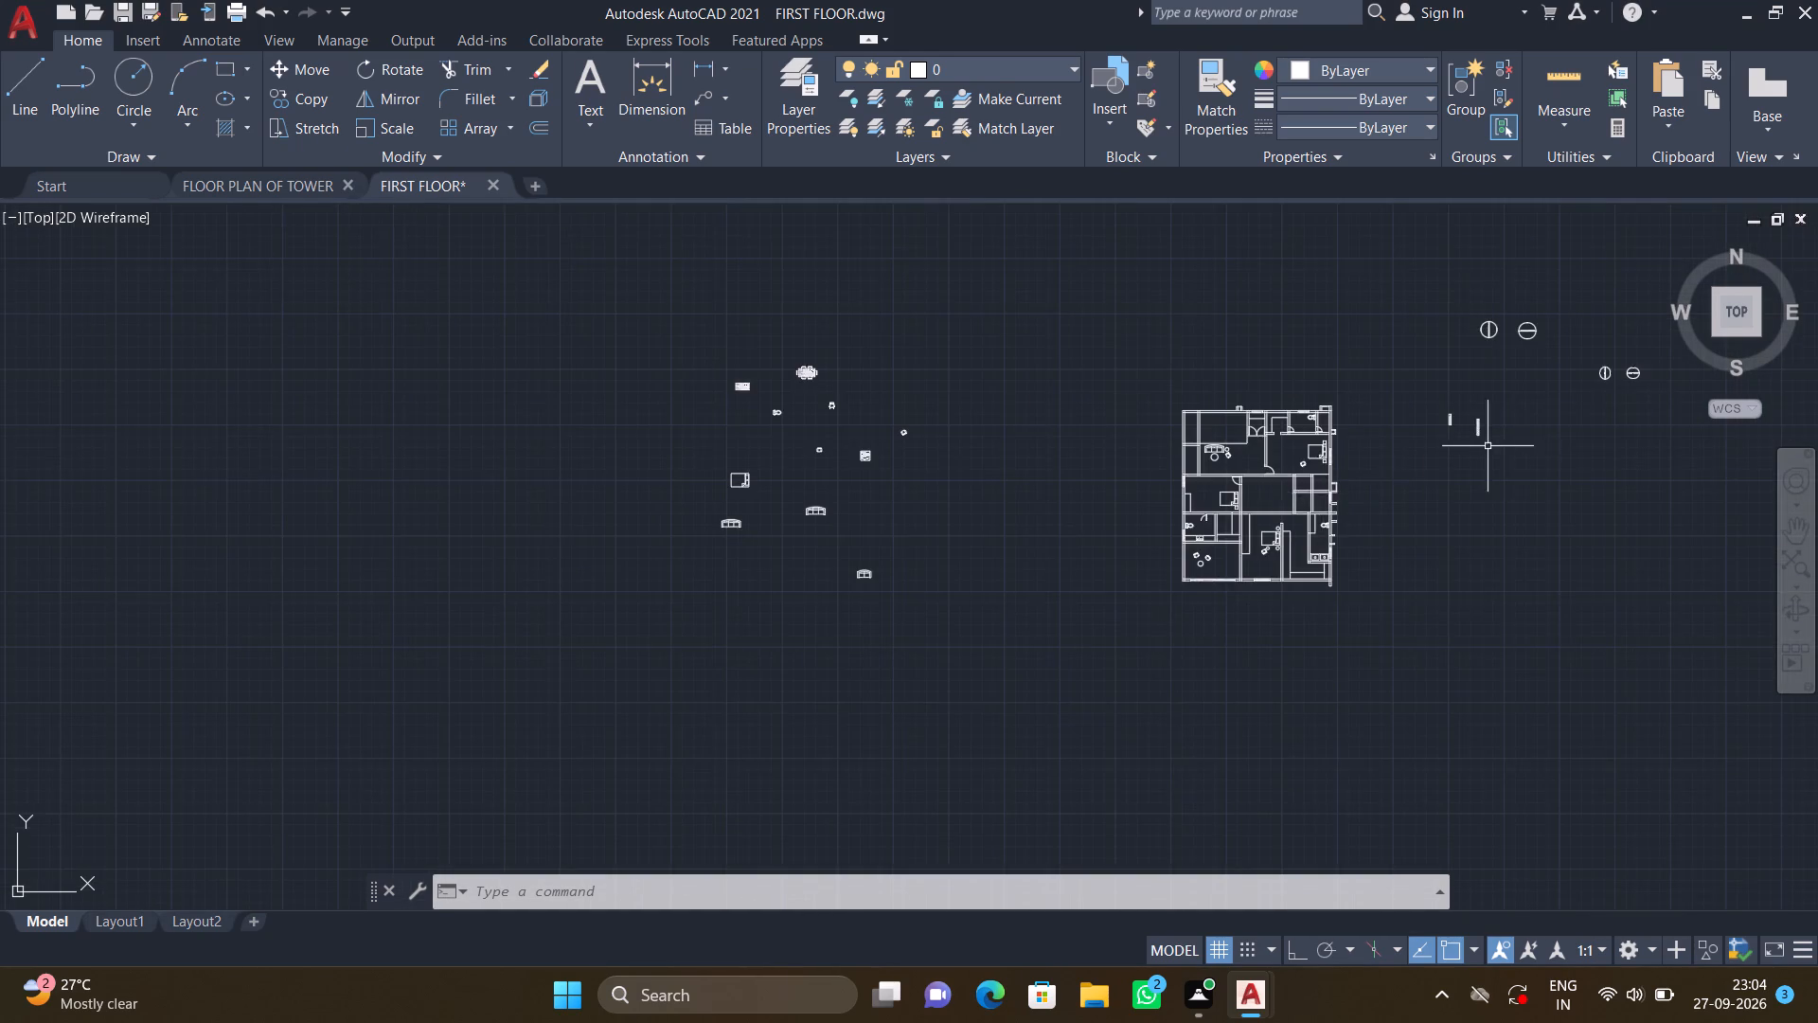
pyautogui.moveTo(1439, 455); pyautogui.dragTo(1168, 577, button='middle')
pyautogui.scroll(4, 1255, 486)
pyautogui.moveTo(1091, 377); pyautogui.dragTo(1203, 467, button='middle')
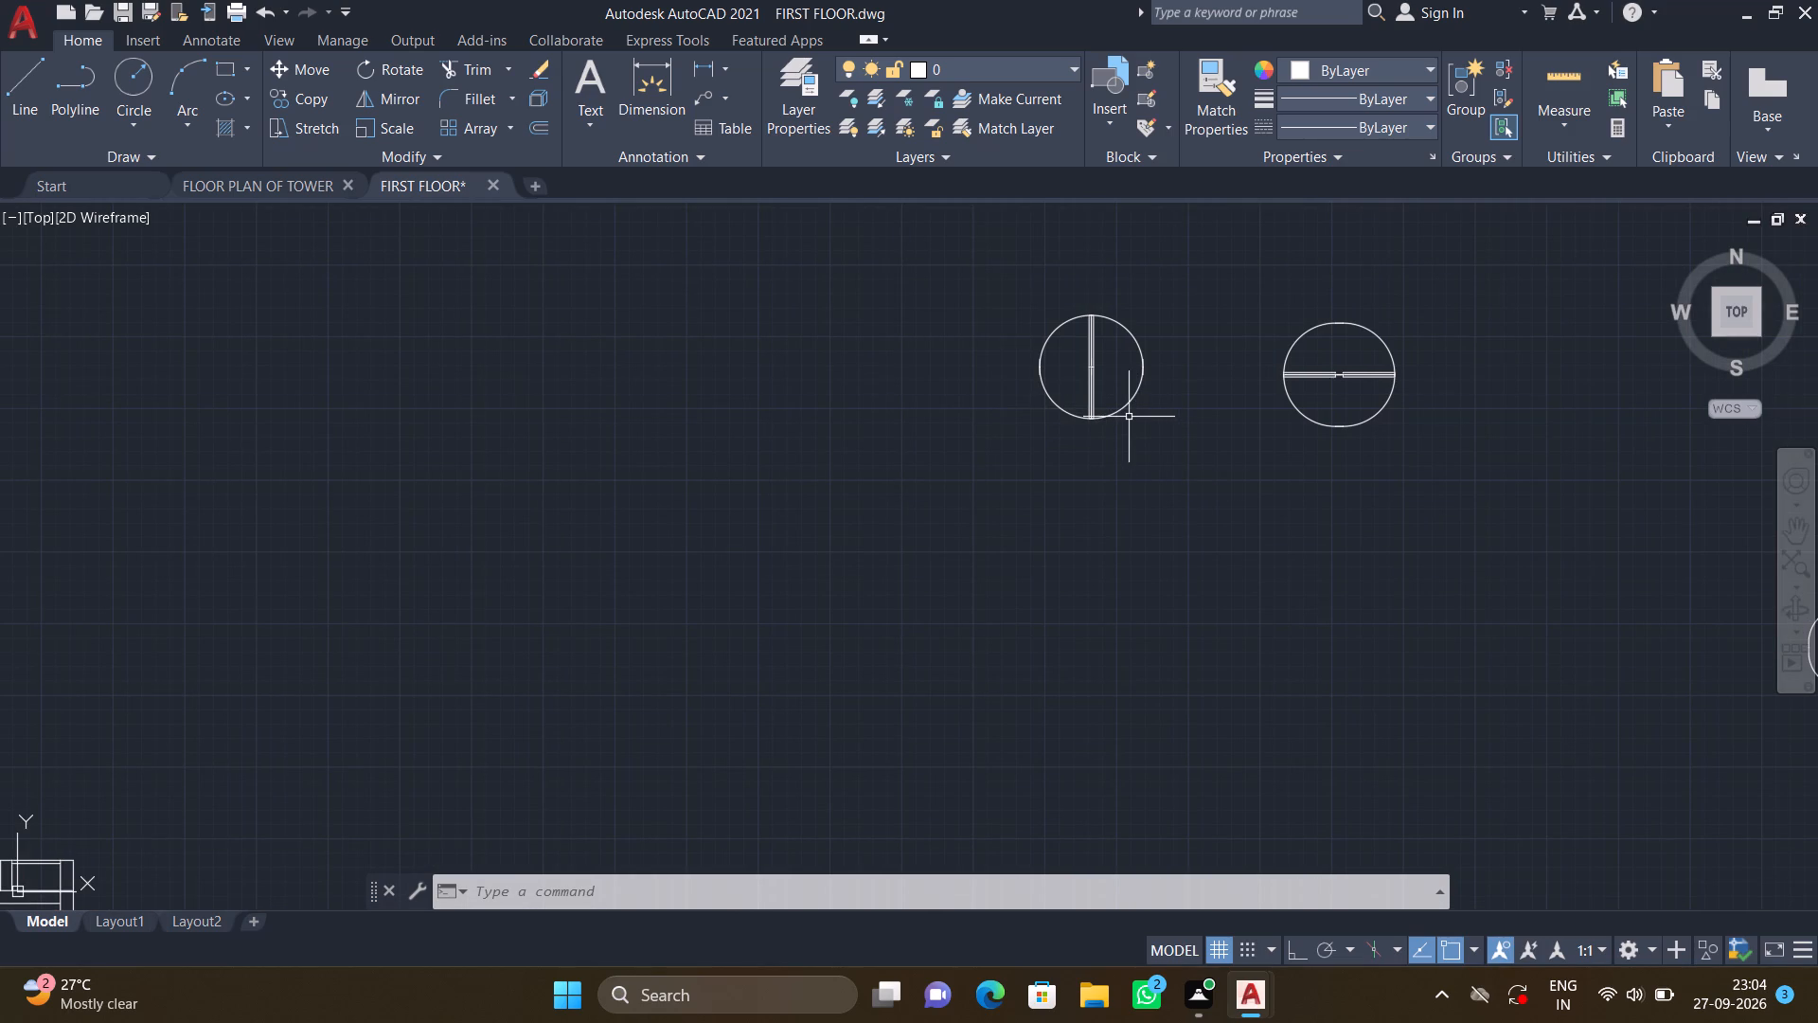
pyautogui.scroll(2, 1129, 416)
pyautogui.press('c')
pyautogui.press('o')
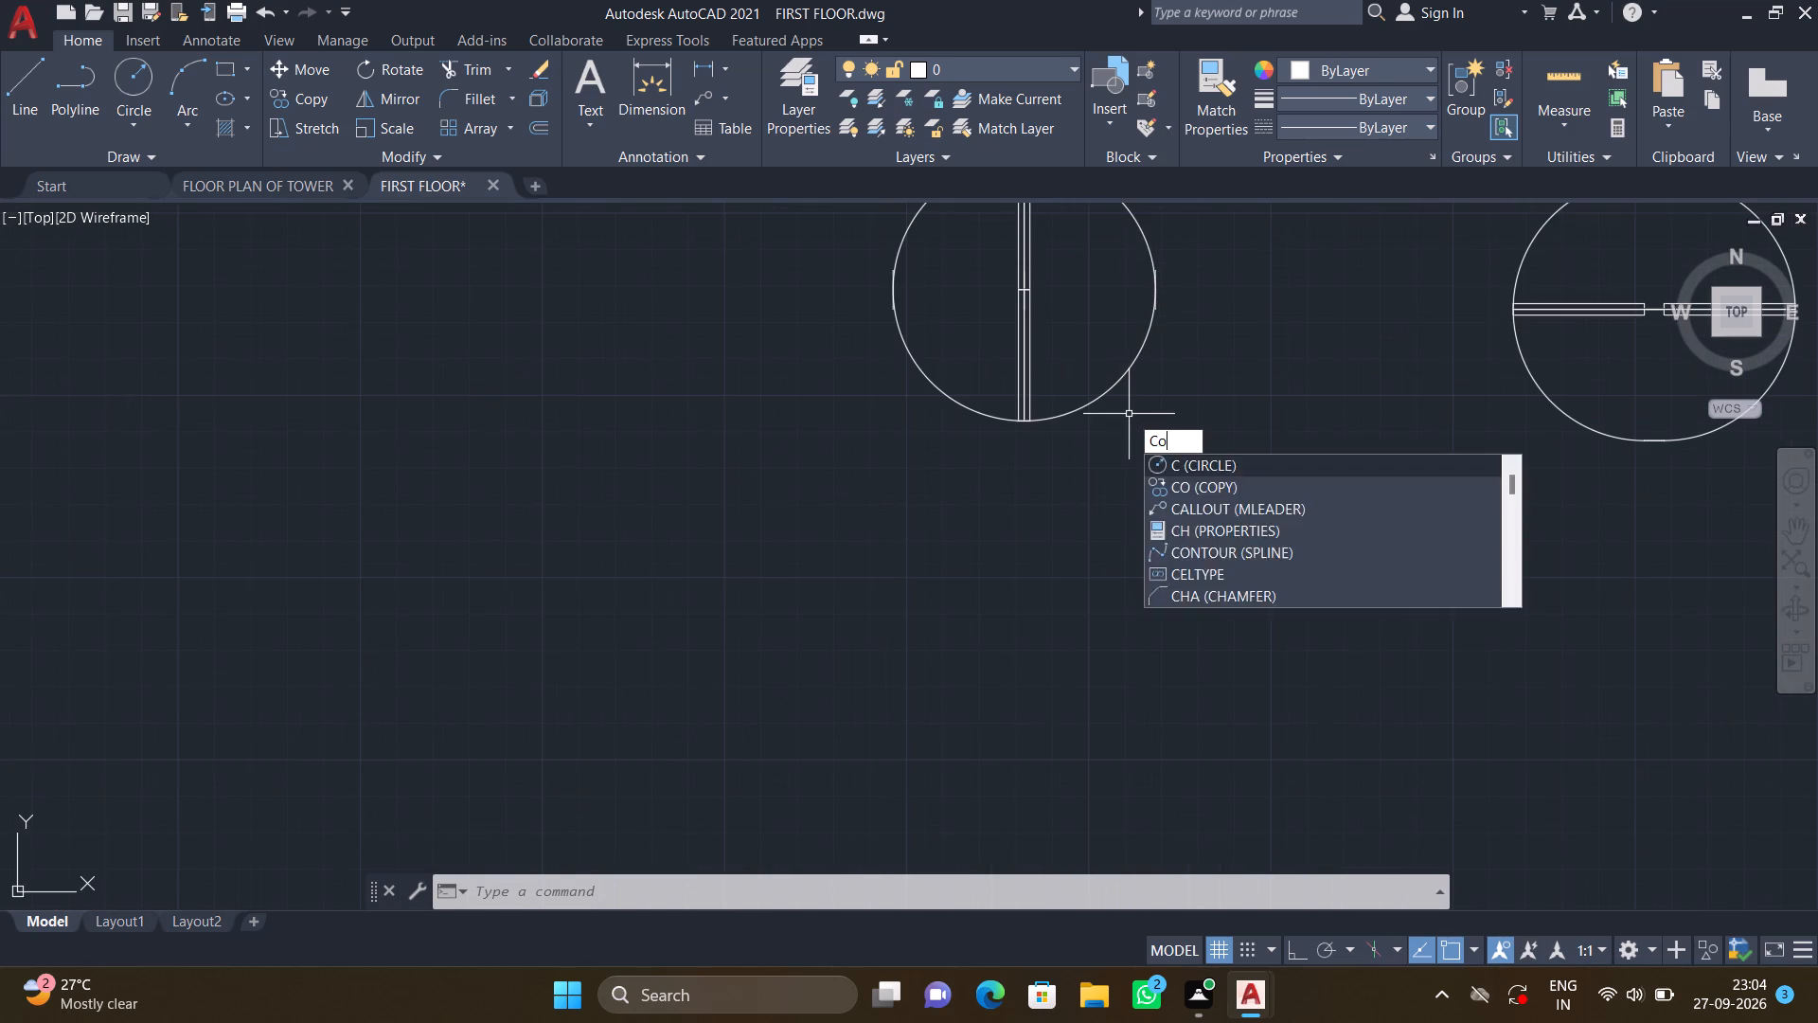
pyautogui.press('Return')
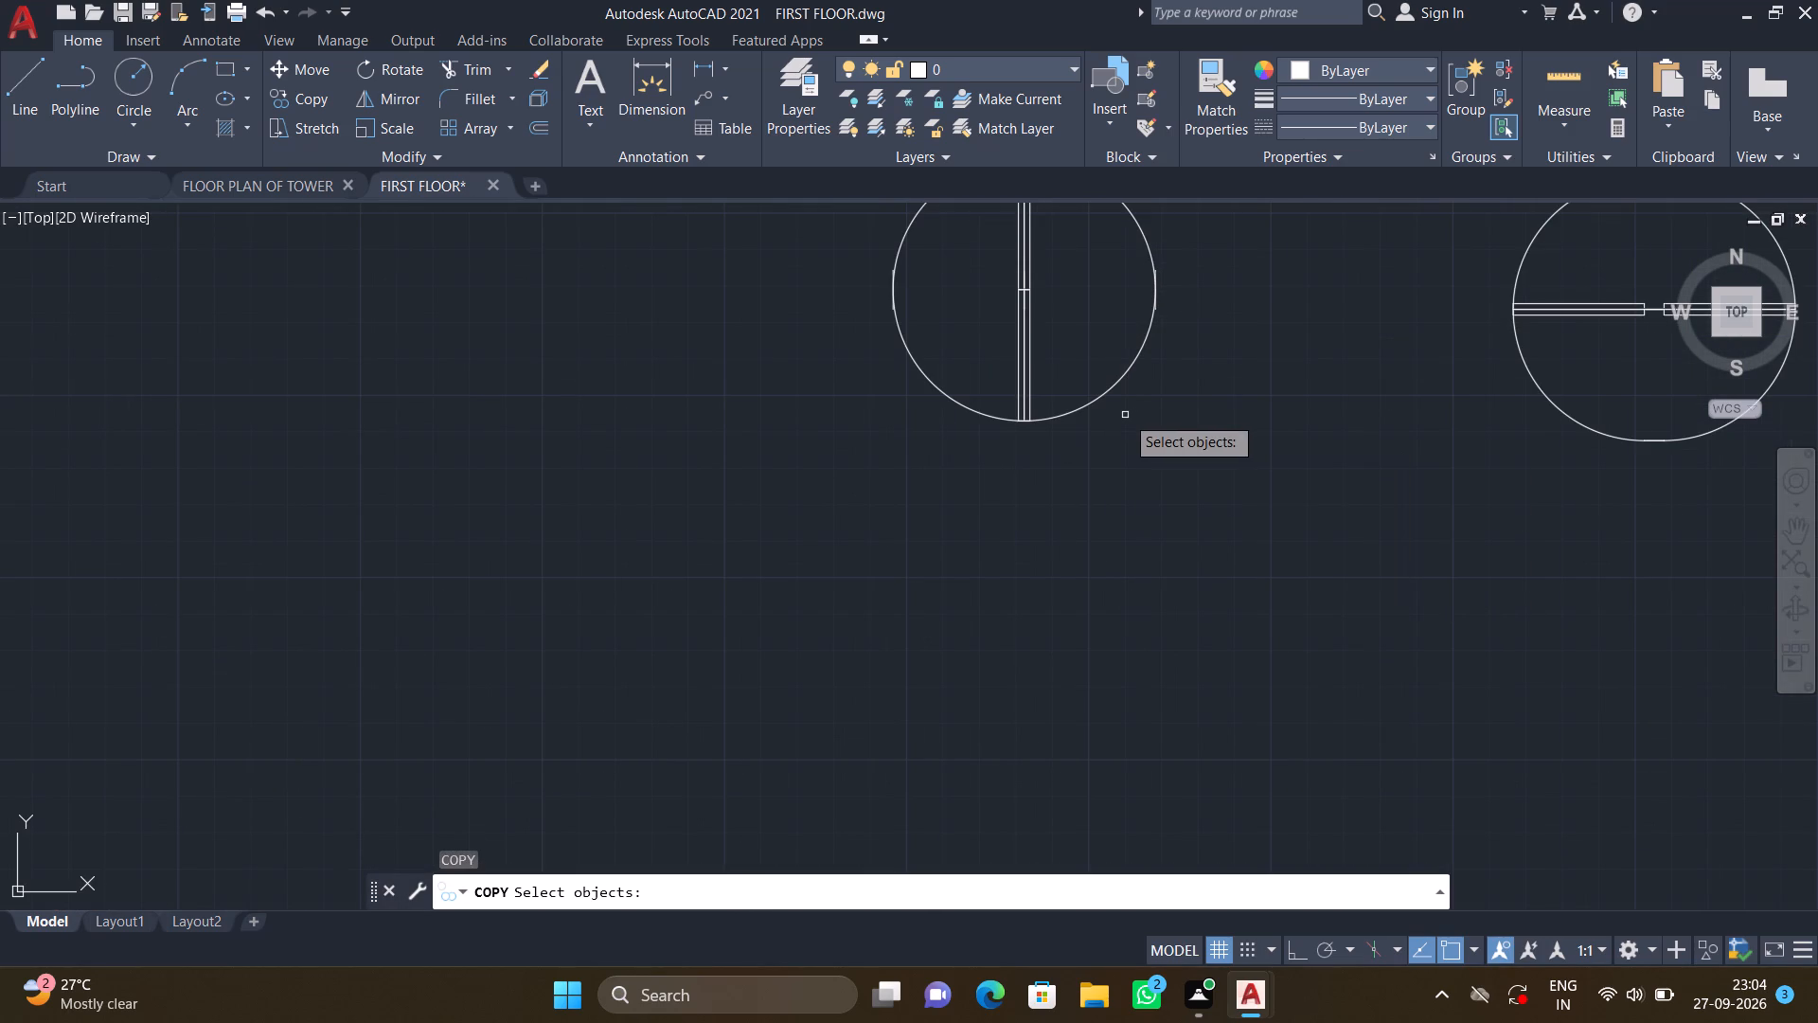
pyautogui.click(1109, 390)
pyautogui.press('Return')
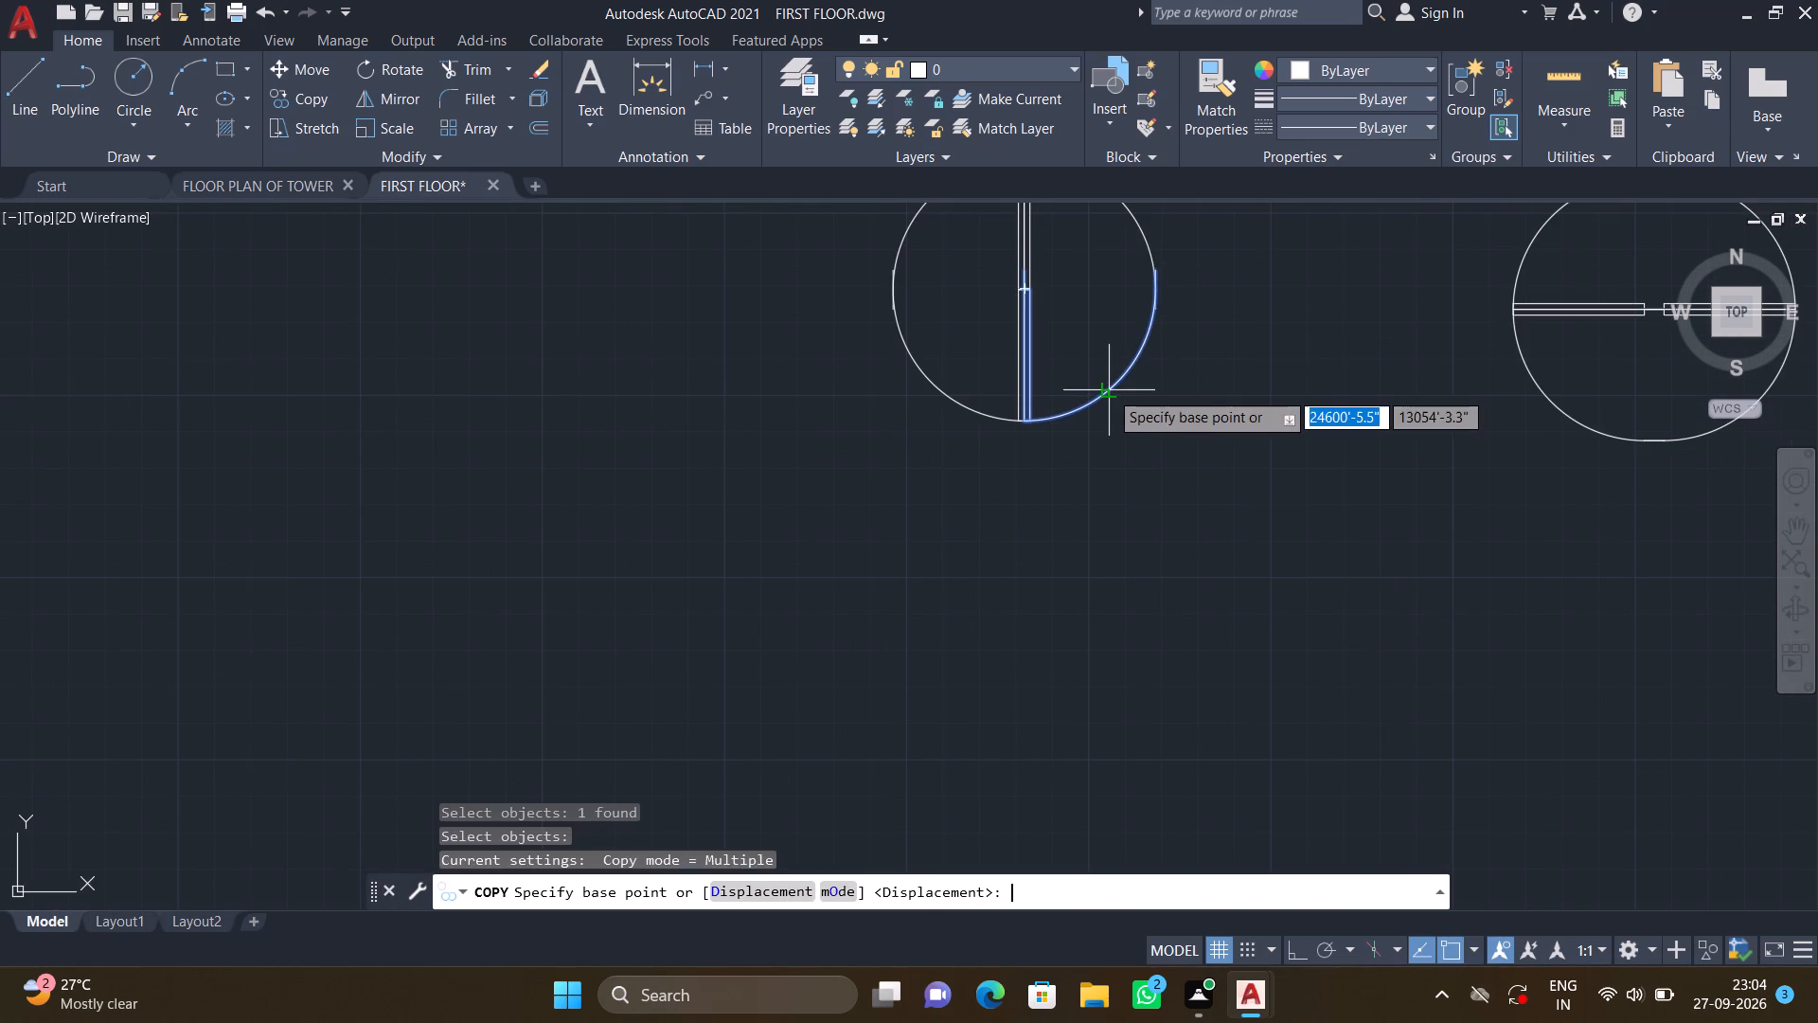
pyautogui.click(1024, 291)
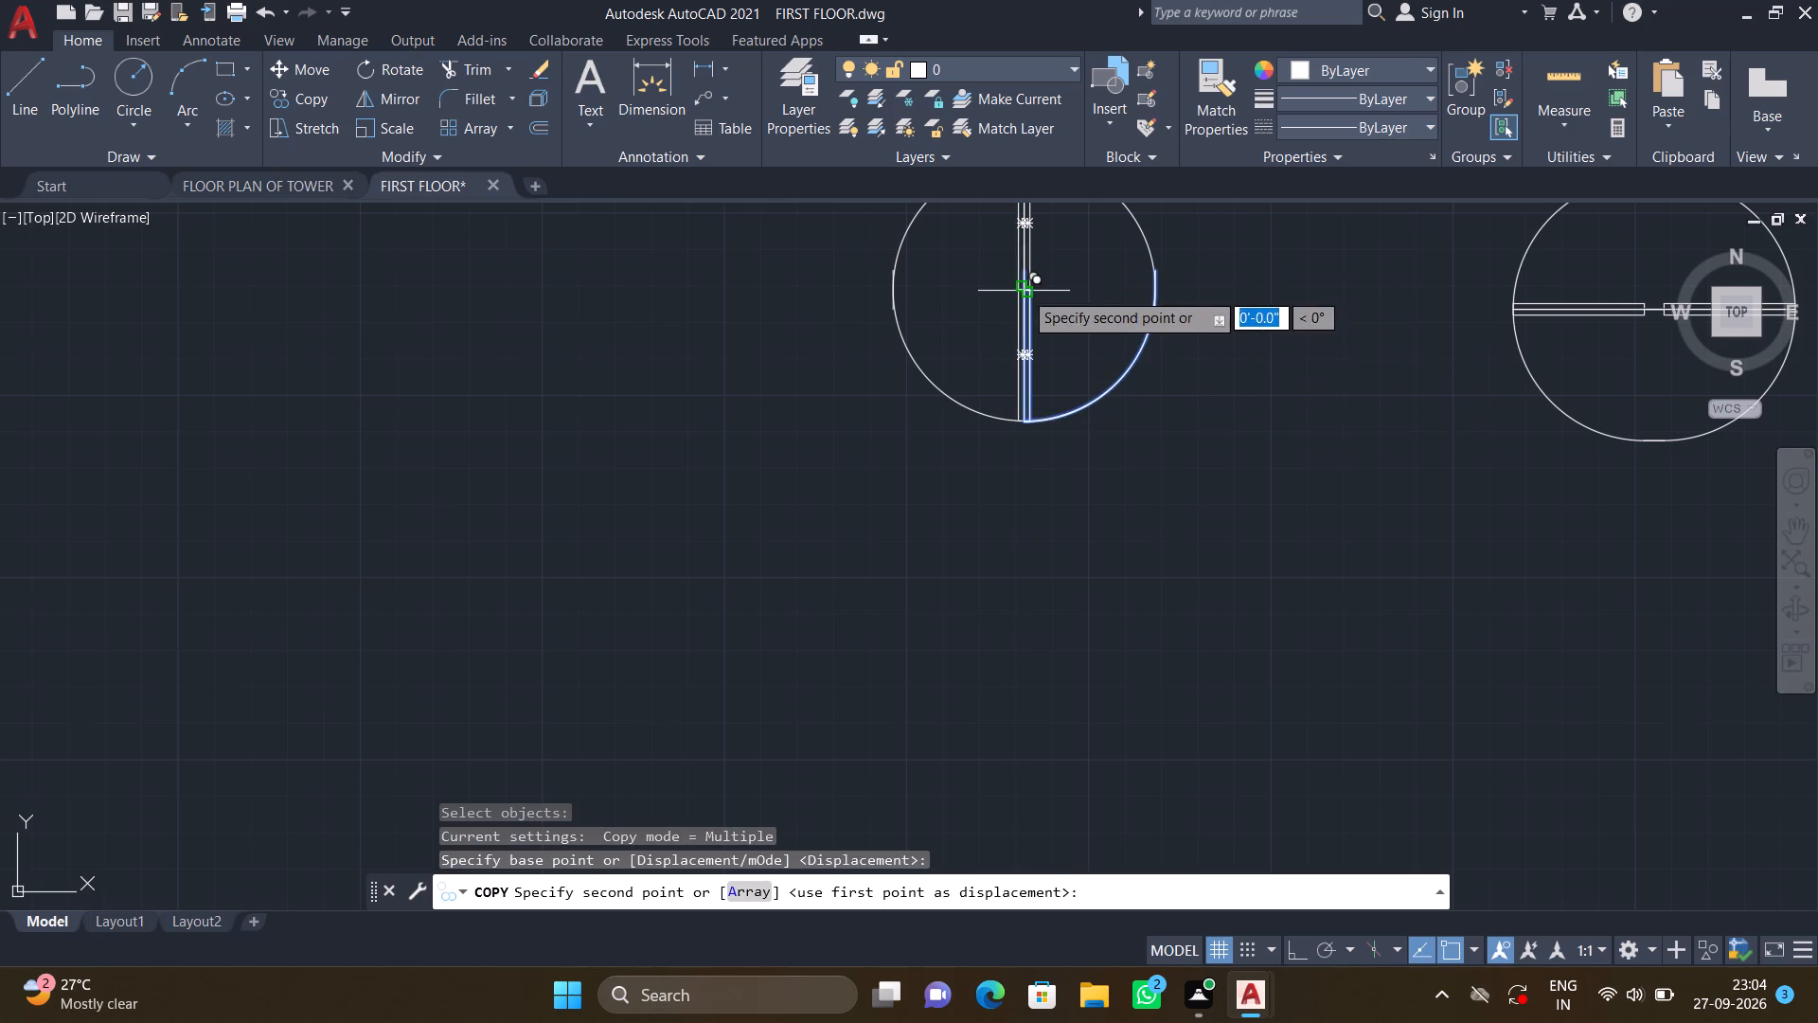
pyautogui.scroll(-2, 547, 885)
pyautogui.scroll(-3, 704, 709)
pyautogui.moveTo(708, 703); pyautogui.dragTo(1009, 483, button='middle')
pyautogui.scroll(-1, 1012, 490)
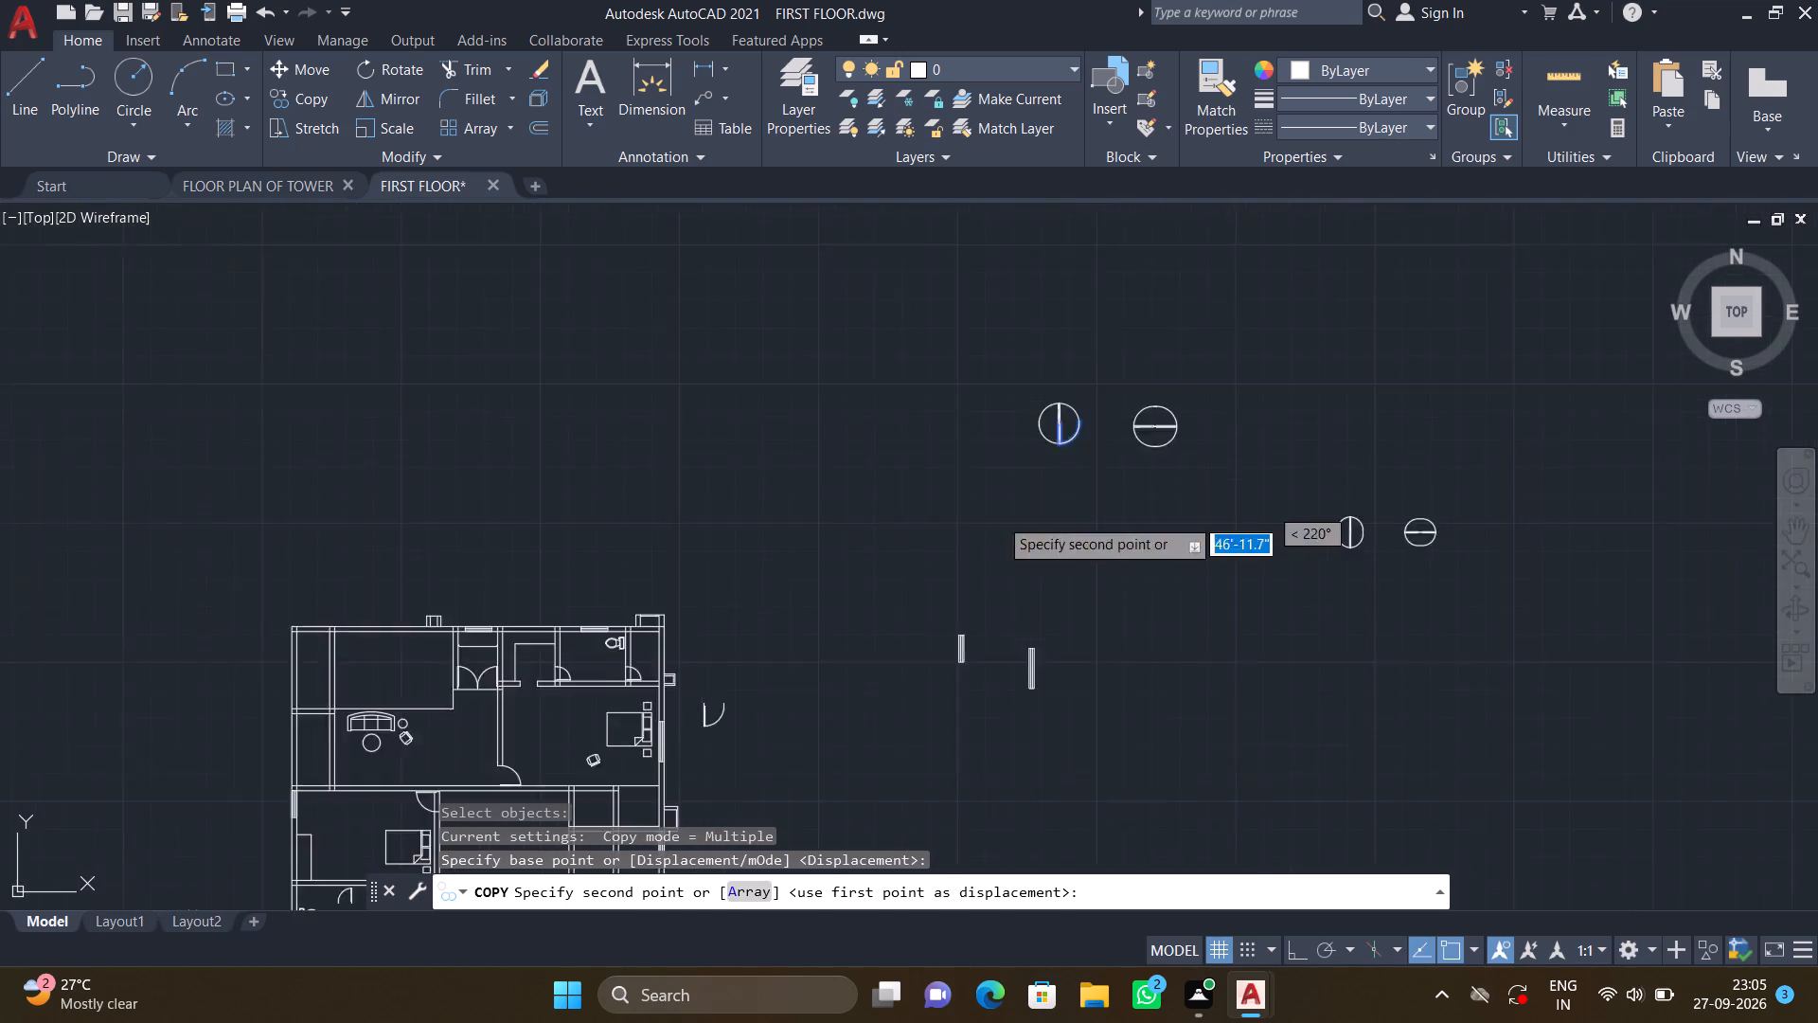
pyautogui.scroll(-1, 988, 529)
pyautogui.moveTo(819, 649); pyautogui.dragTo(1007, 371, button='middle')
pyautogui.scroll(-1, 1050, 328)
pyautogui.scroll(3, 935, 486)
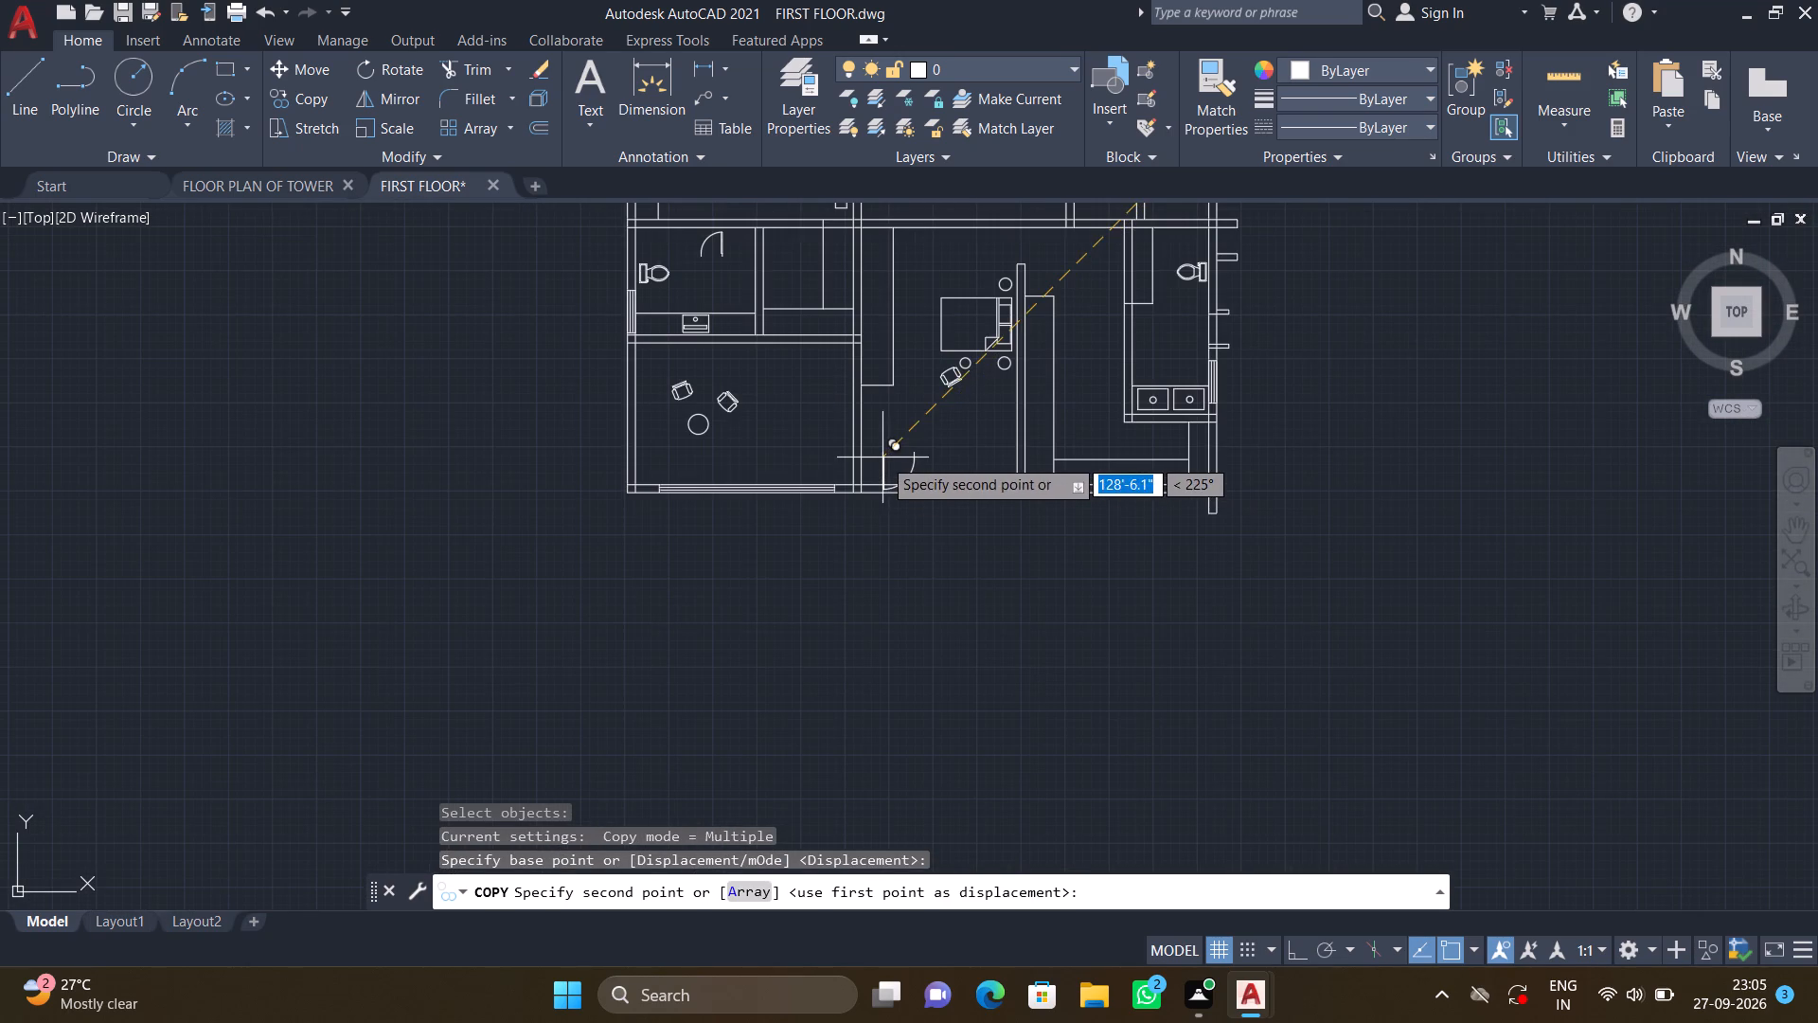
pyautogui.scroll(3, 894, 397)
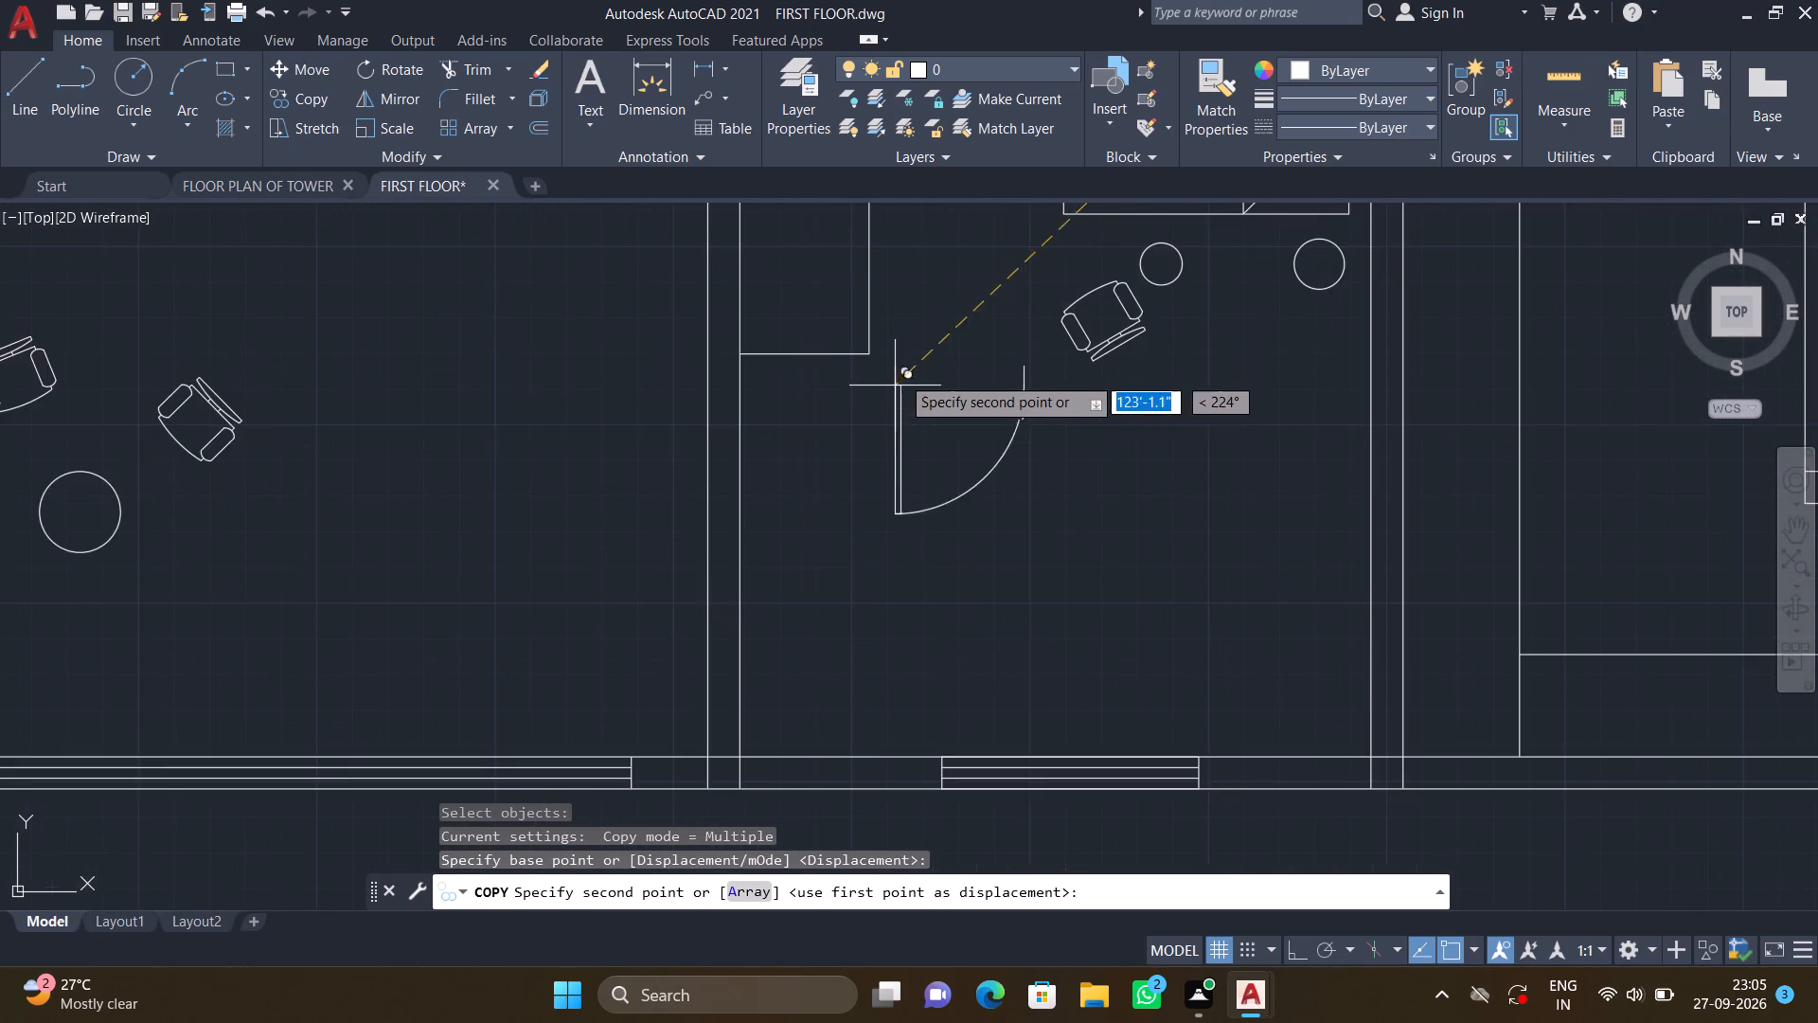
pyautogui.moveTo(900, 410); pyautogui.dragTo(903, 782, button='middle')
pyautogui.moveTo(983, 422); pyautogui.dragTo(869, 721, button='middle')
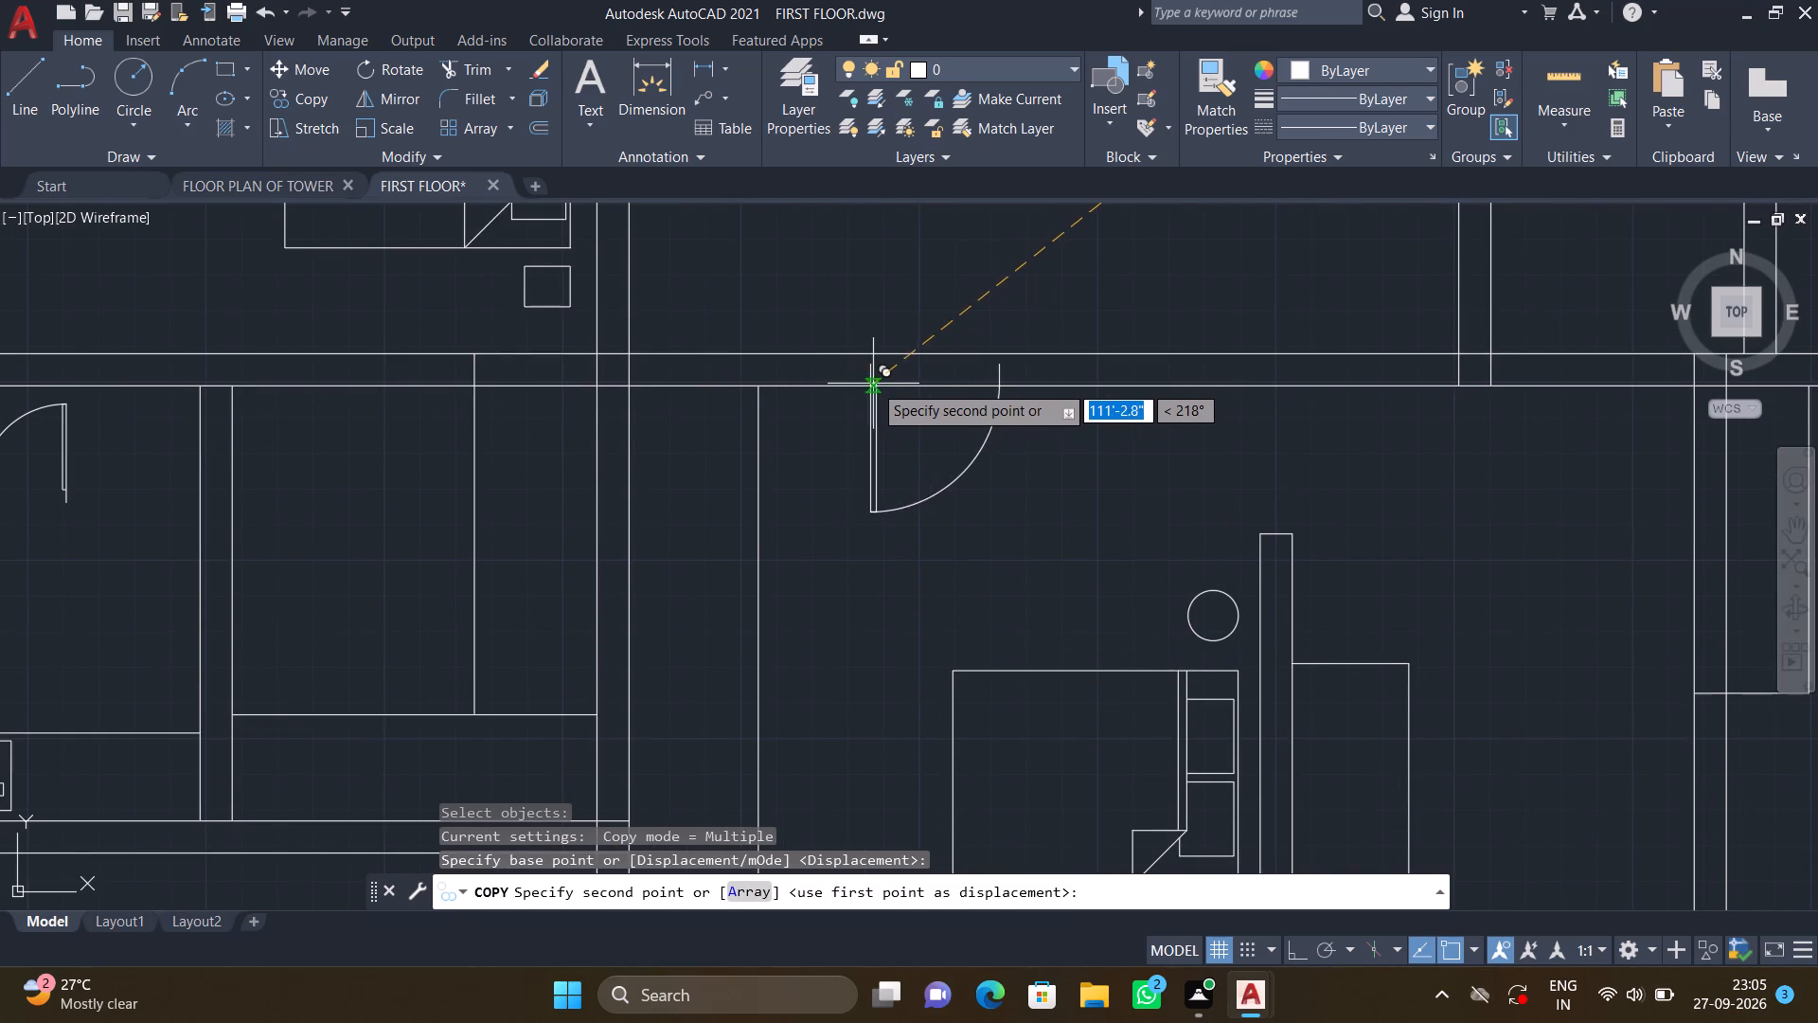
pyautogui.scroll(3, 874, 384)
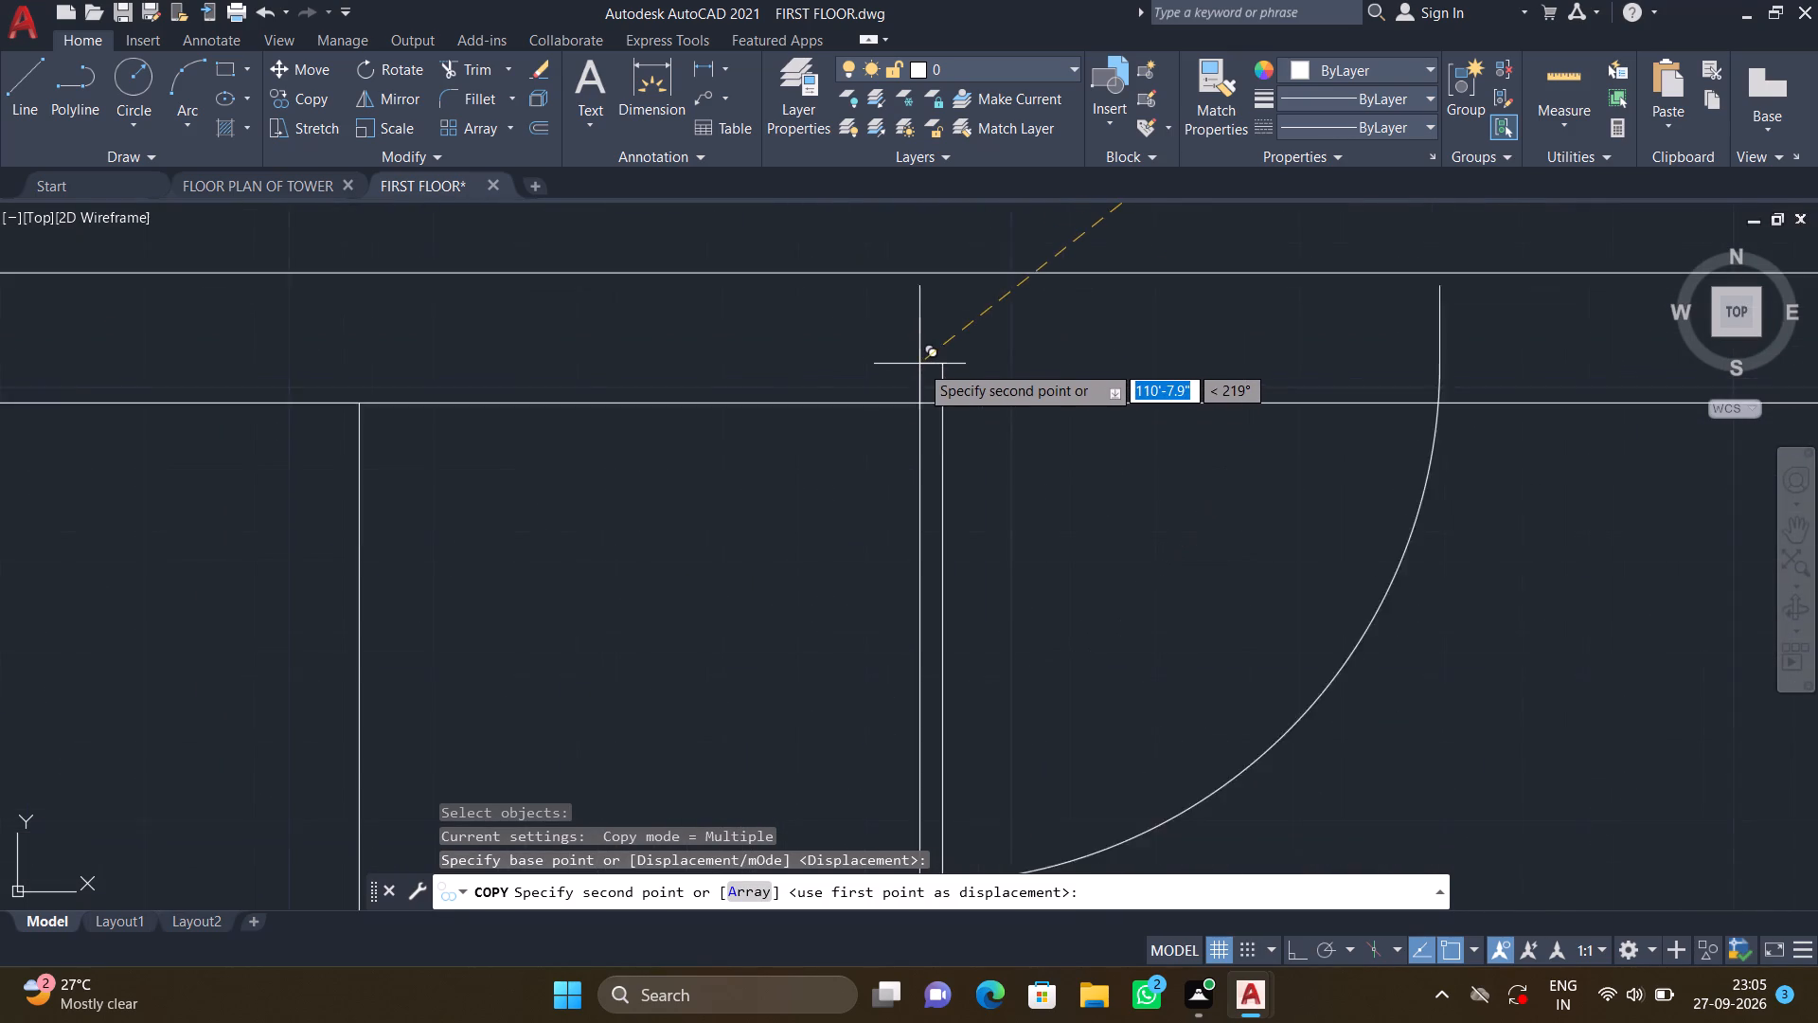
pyautogui.scroll(1, 919, 364)
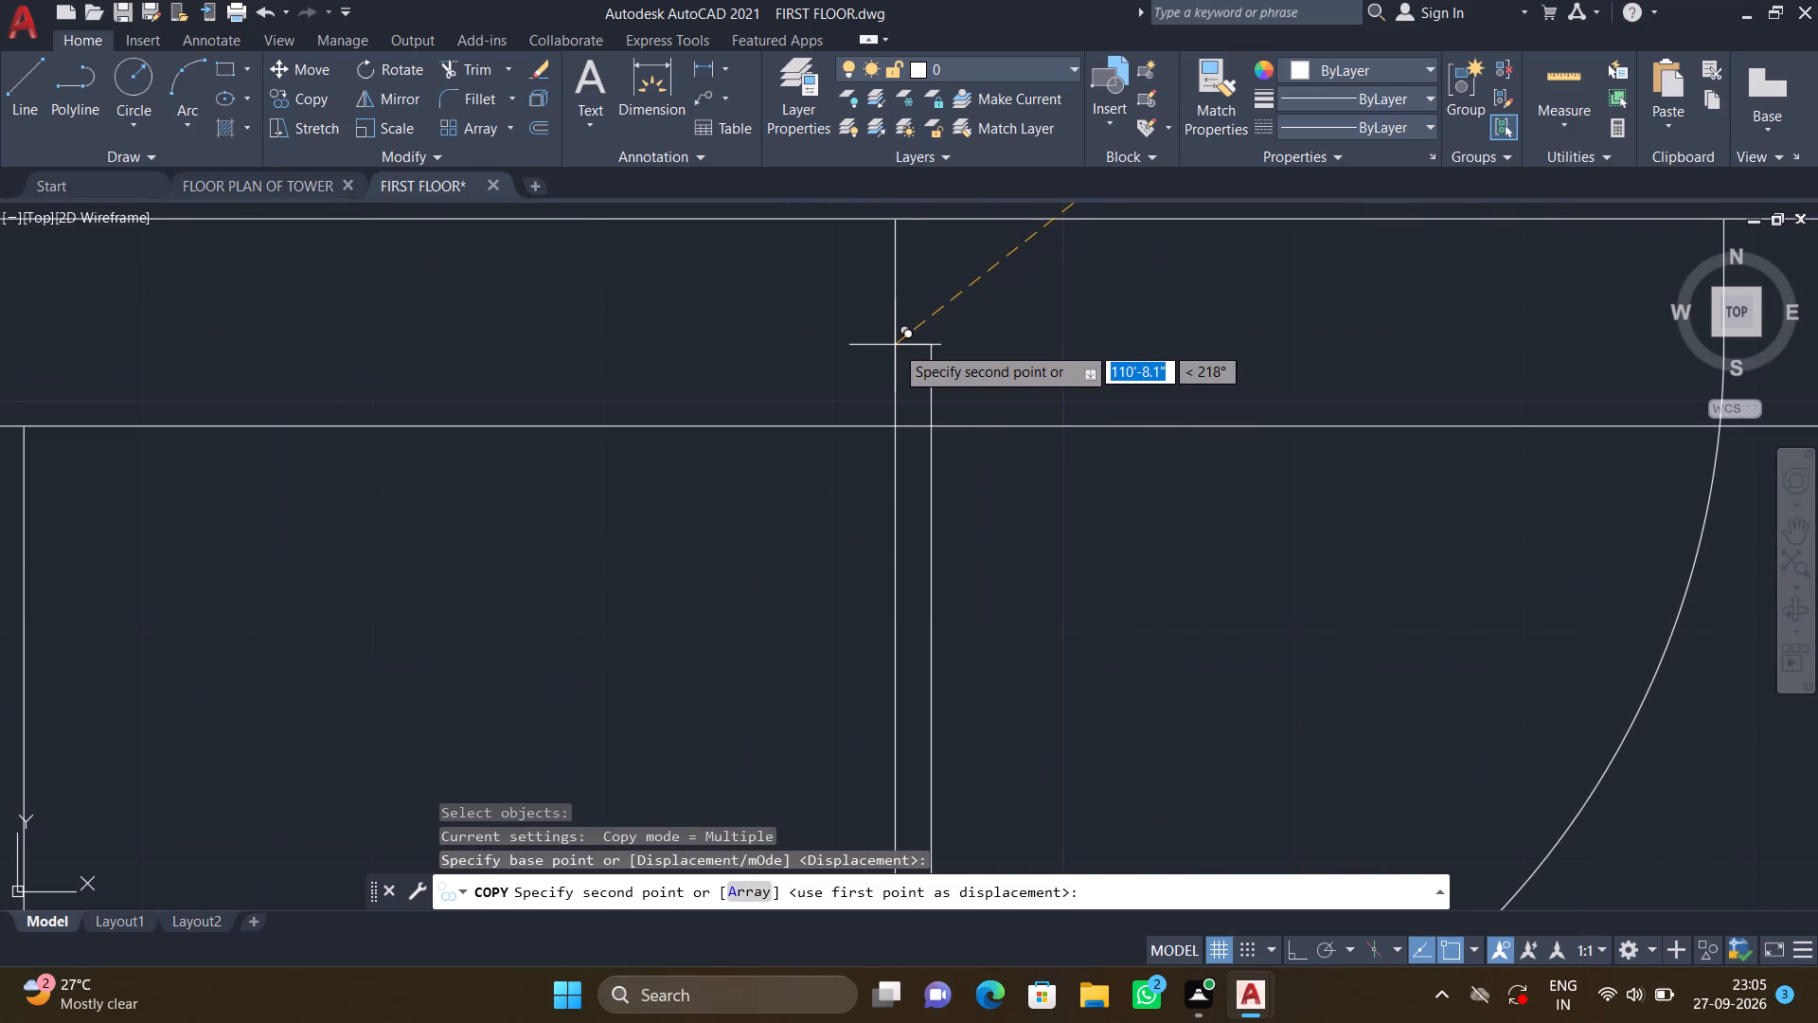
pyautogui.click(895, 344)
pyautogui.press('Return')
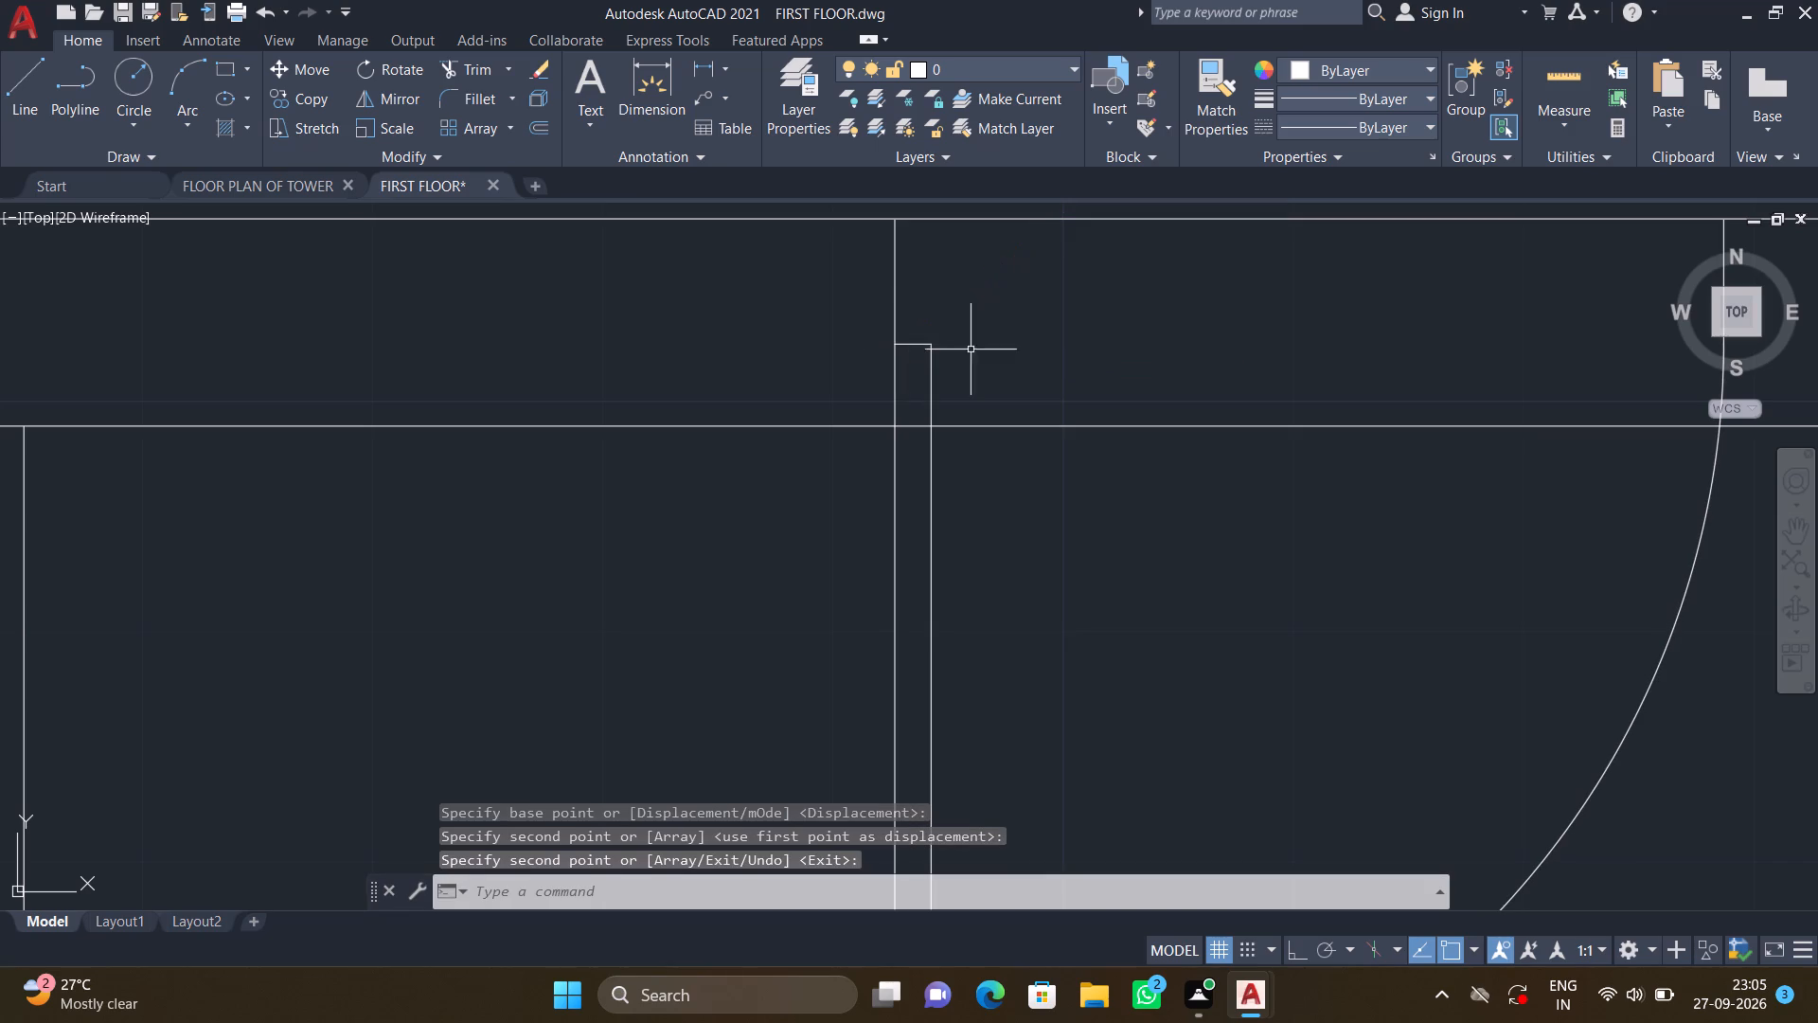
# Move the copied door up so the upper end of its swing arc meets the horizontal wall's upper line.
pyautogui.moveTo(1109, 289); pyautogui.dragTo(838, 563, button='middle')
pyautogui.scroll(3, 1448, 507)
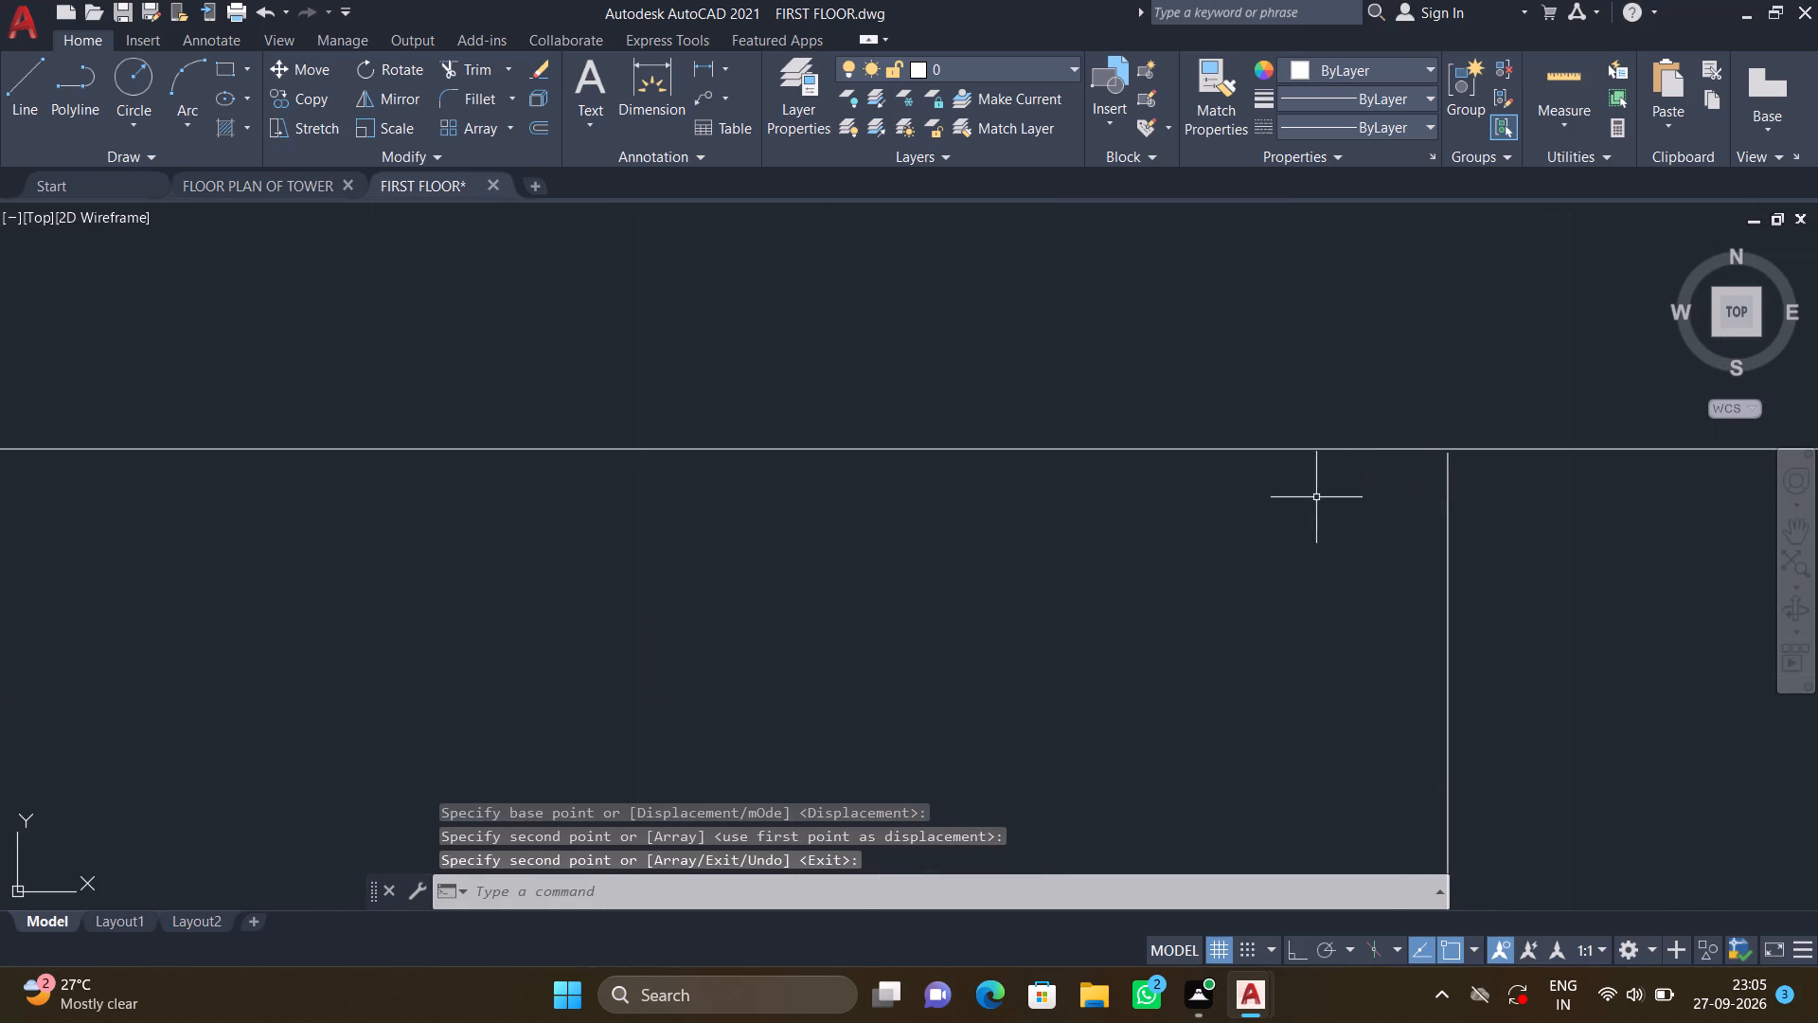
pyautogui.scroll(3, 1434, 459)
pyautogui.press('m')
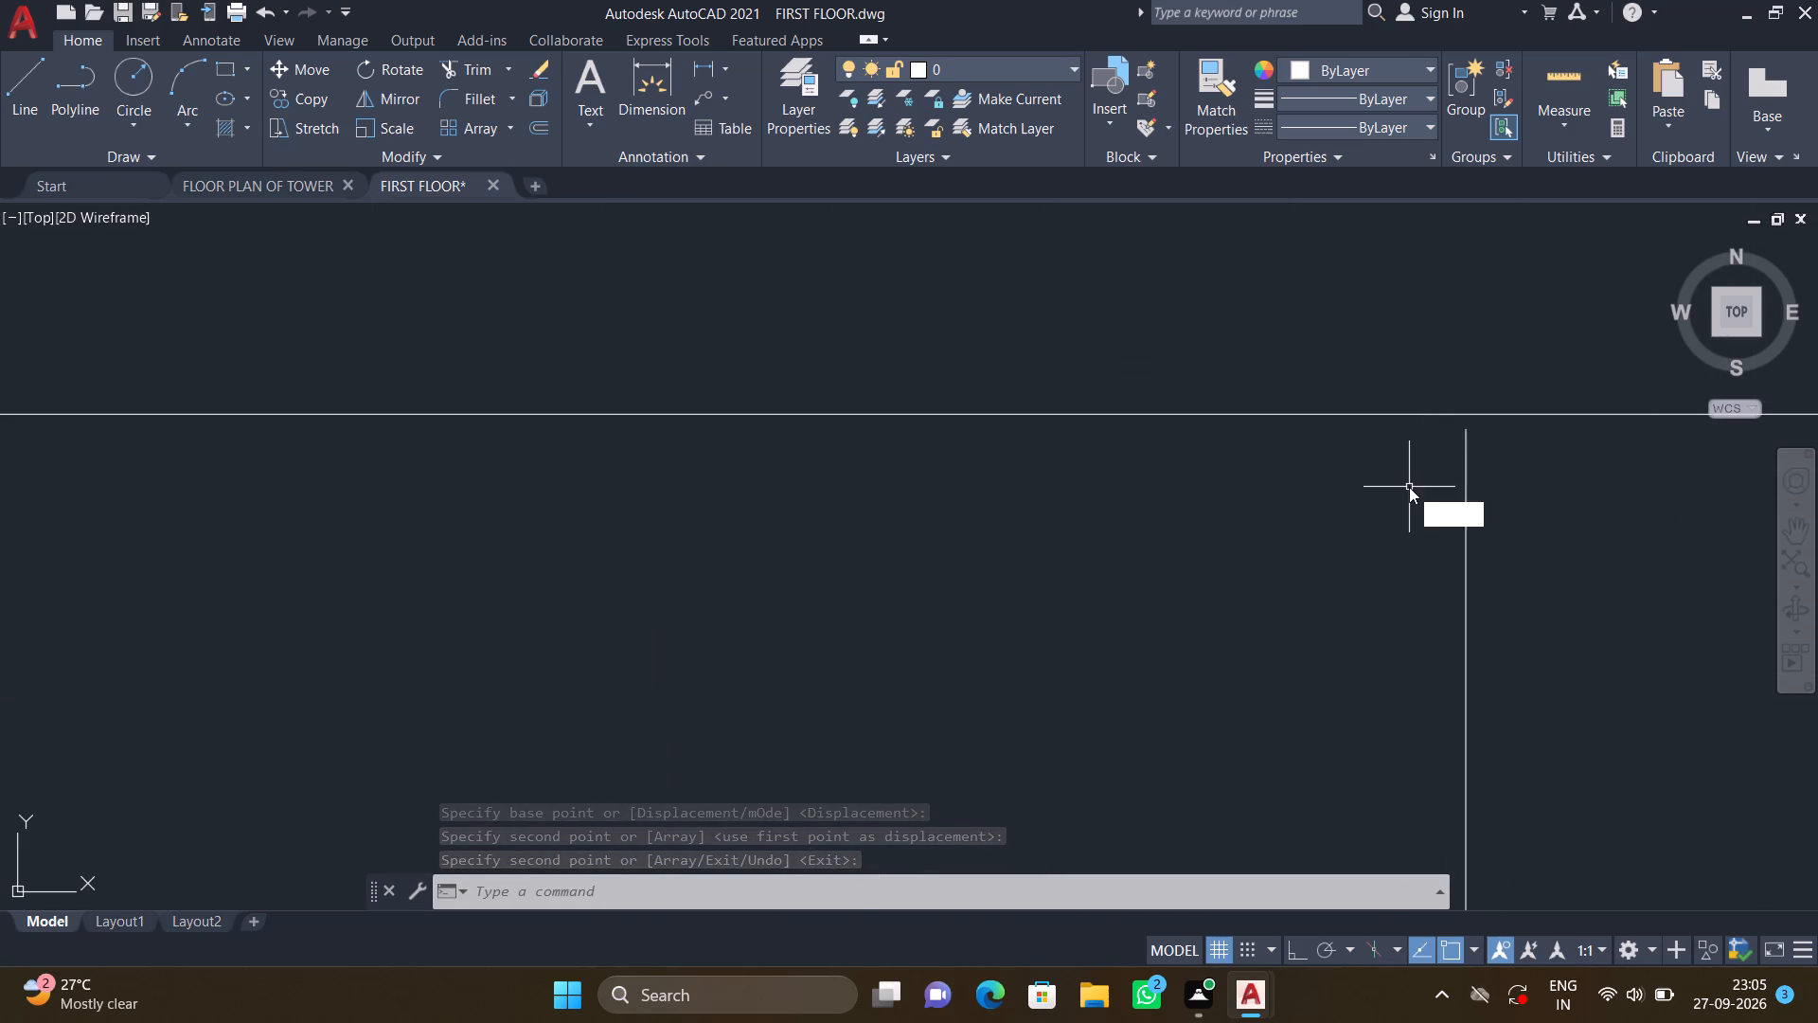
pyautogui.press('Return')
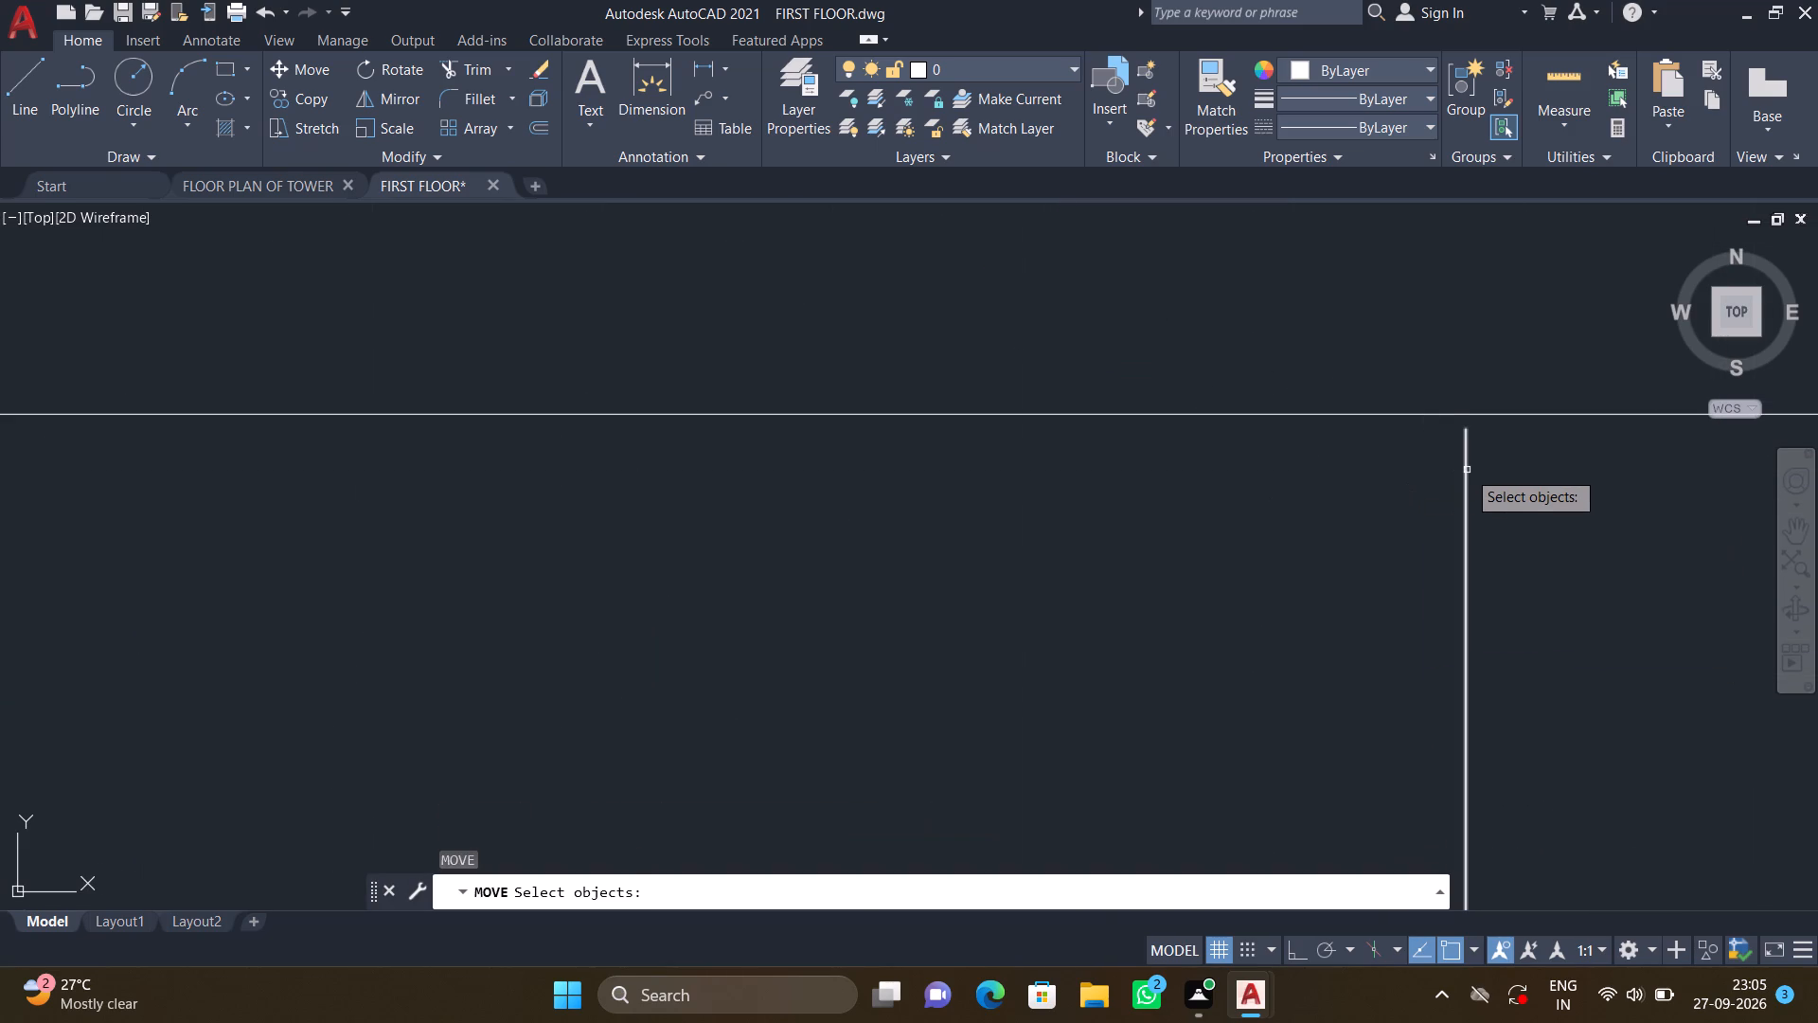
pyautogui.click(1467, 470)
pyautogui.press('Return')
pyautogui.scroll(4, 1470, 427)
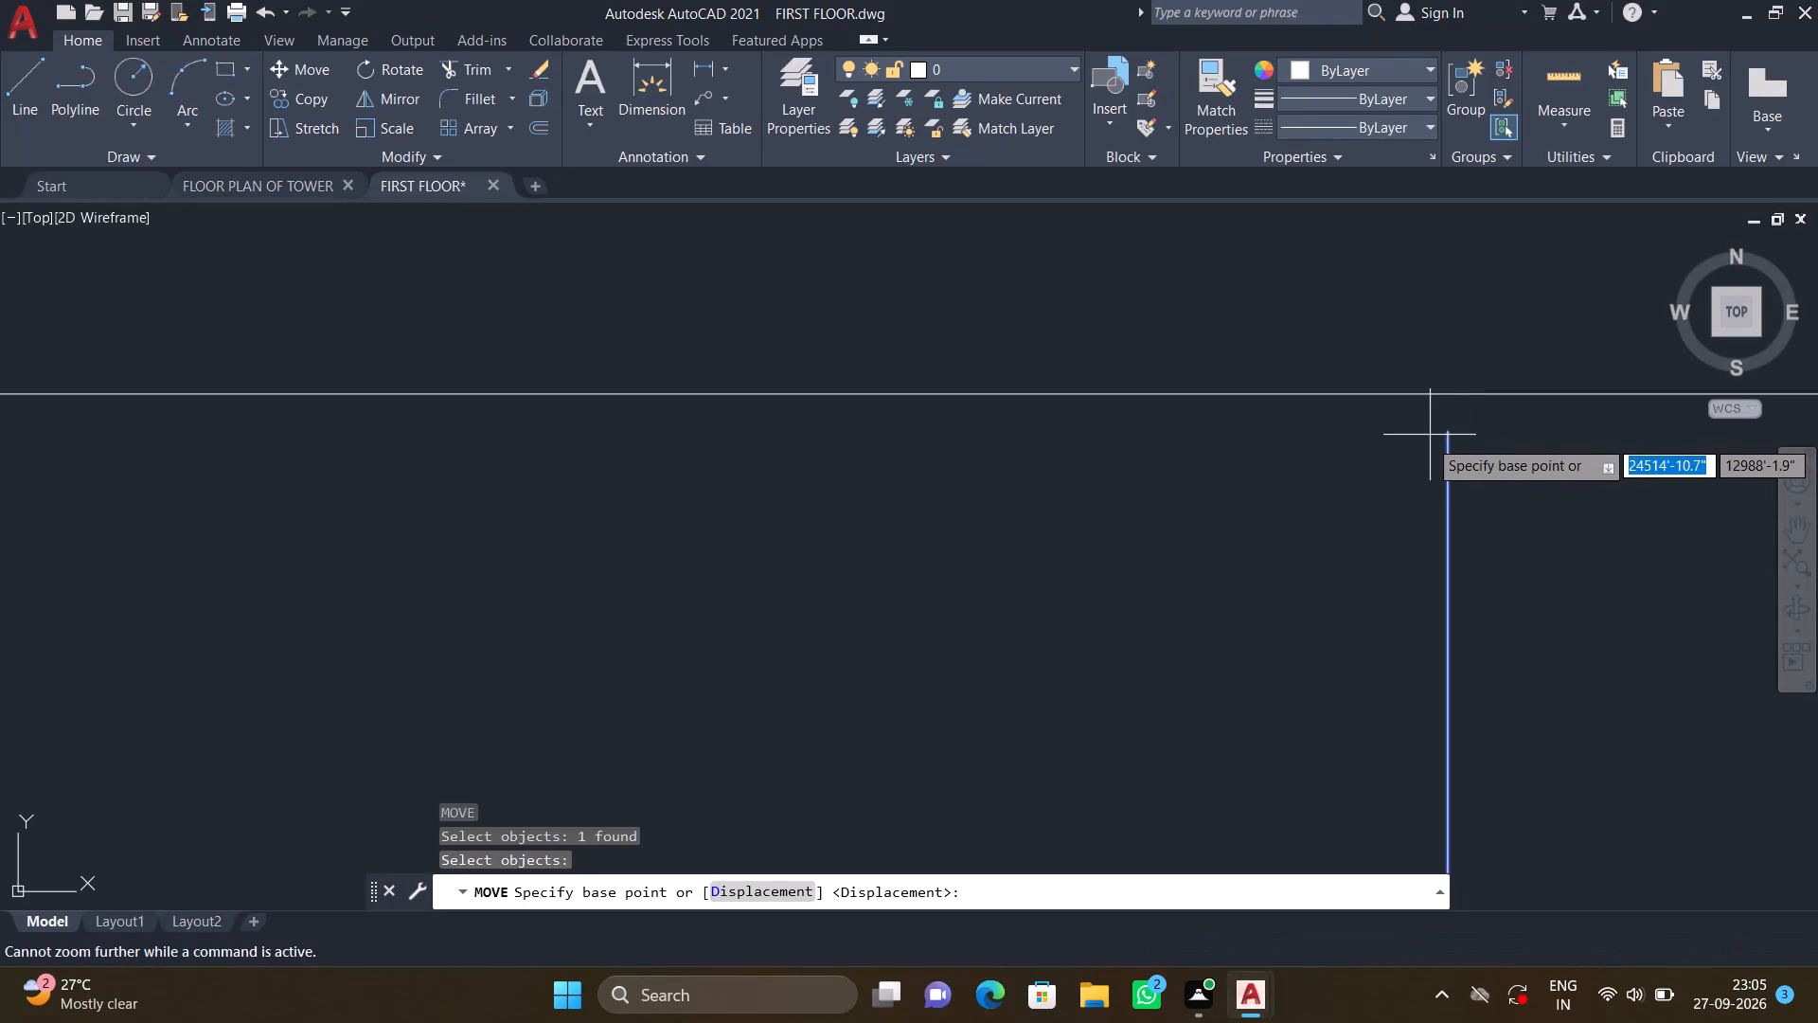
pyautogui.click(1447, 431)
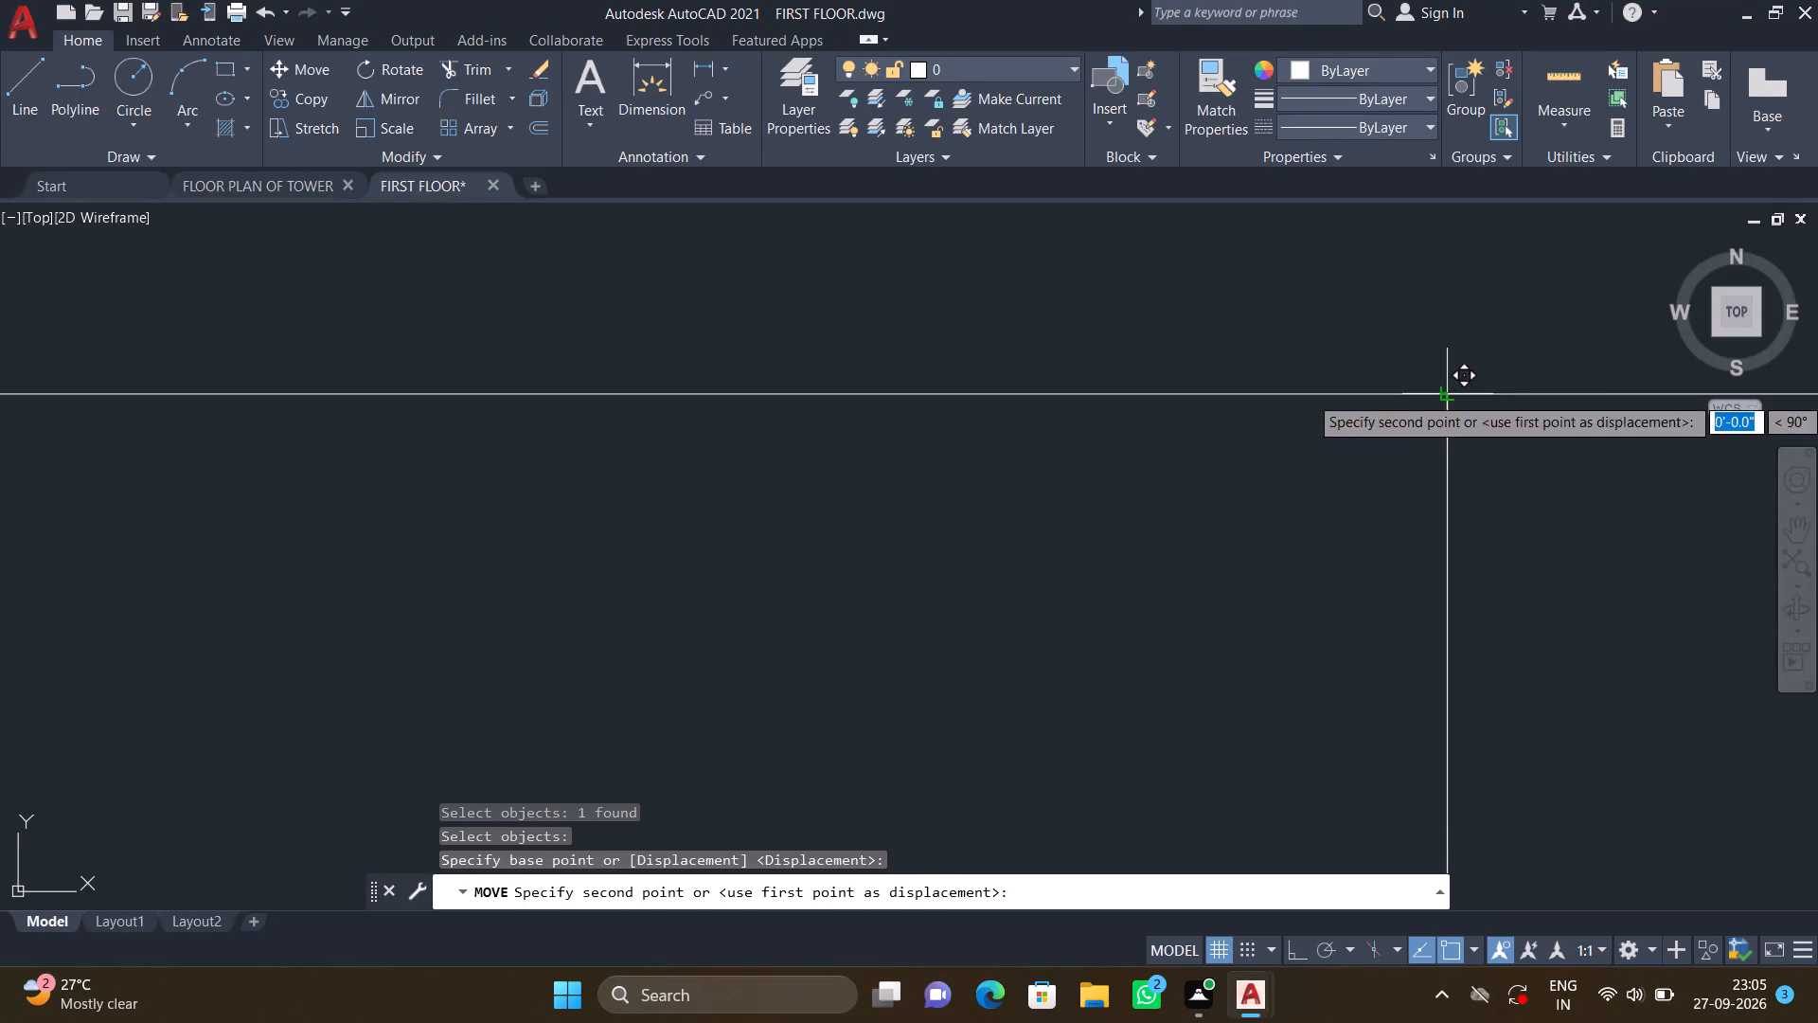
pyautogui.click(1447, 395)
pyautogui.press('Return')
pyautogui.scroll(-4, 1470, 521)
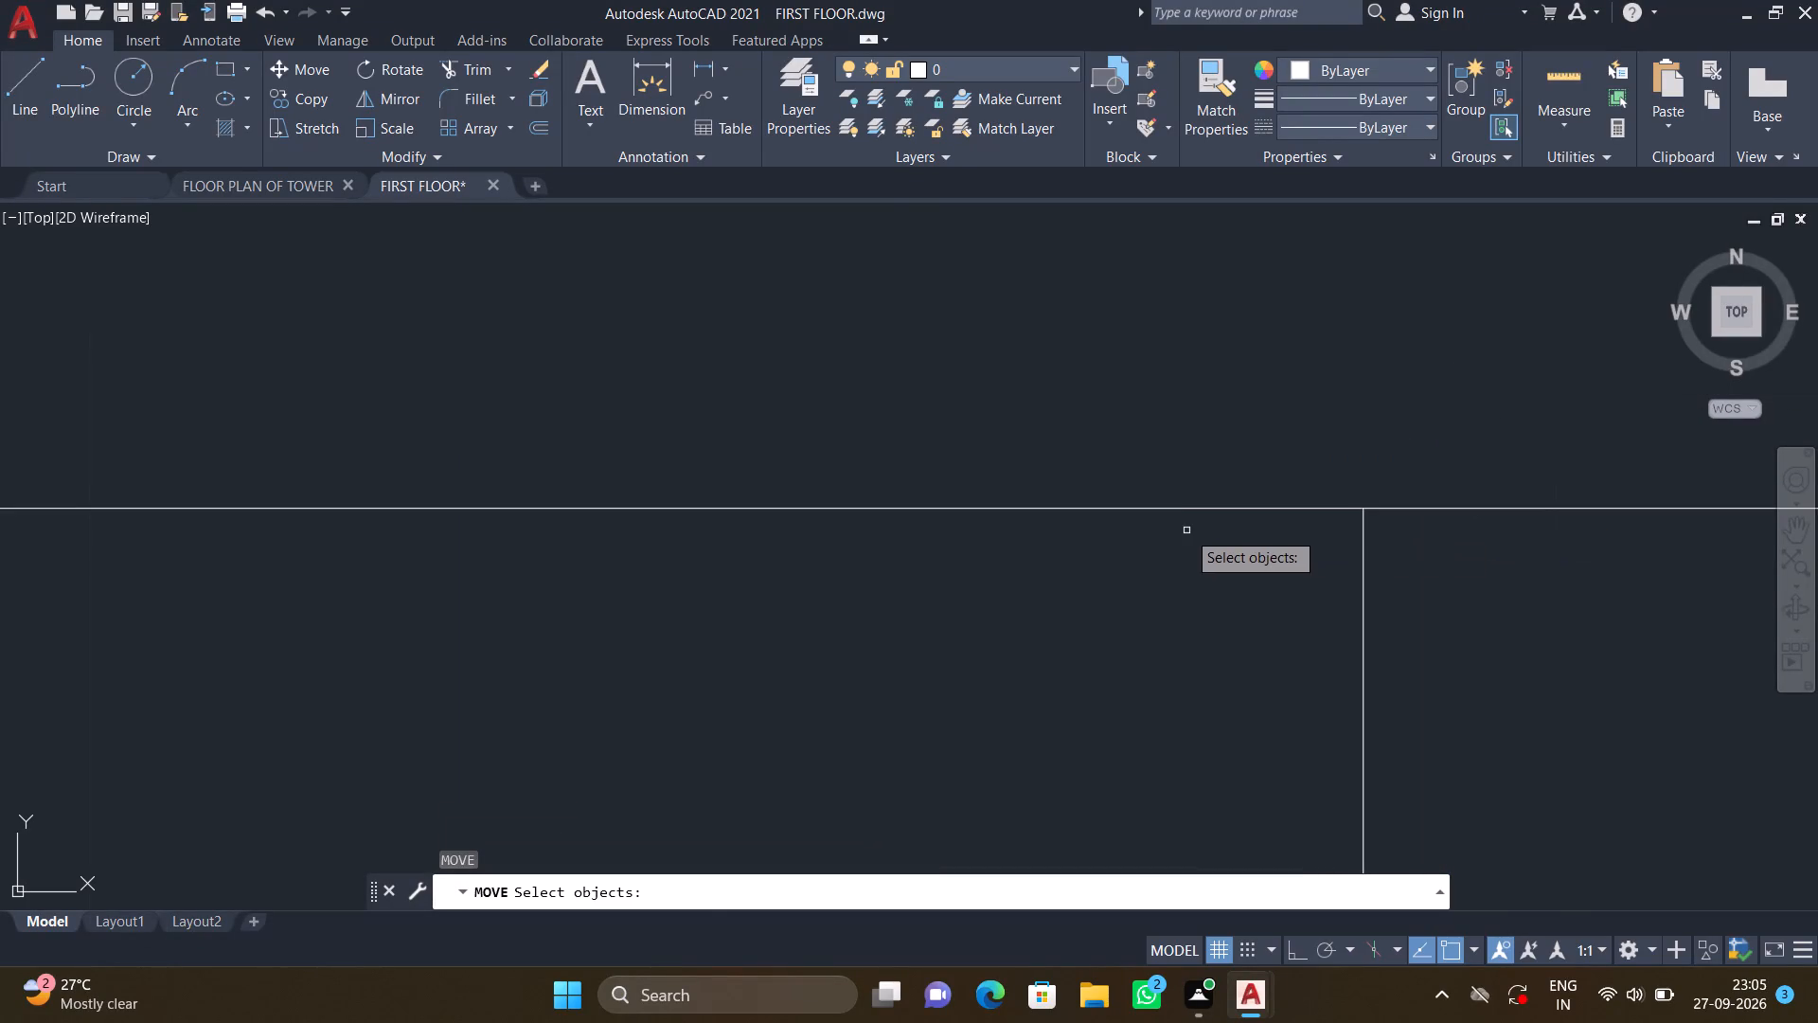
pyautogui.press('Escape')
# Examine the placed door and the surrounding floor plan, including the small rooms east of the central room.
pyautogui.moveTo(1141, 618); pyautogui.dragTo(1211, 538, button='middle')
pyautogui.scroll(-4, 1219, 548)
pyautogui.scroll(-1, 969, 674)
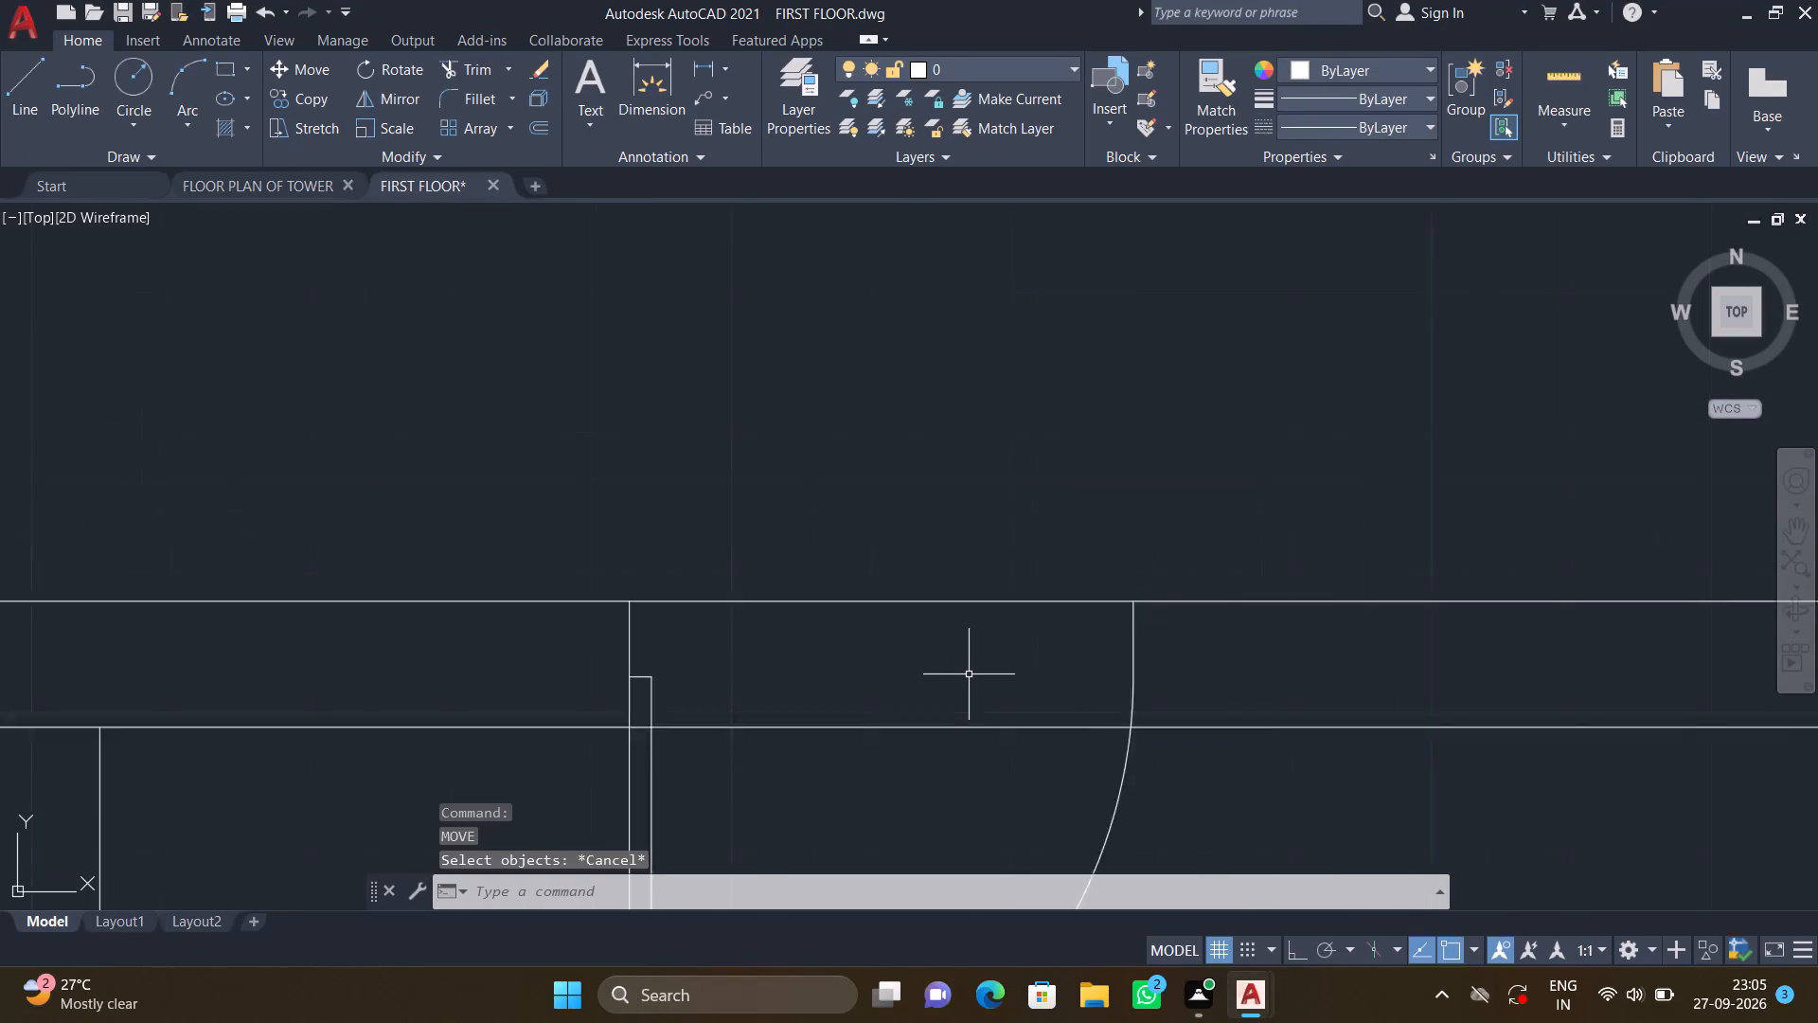
pyautogui.scroll(-1, 969, 674)
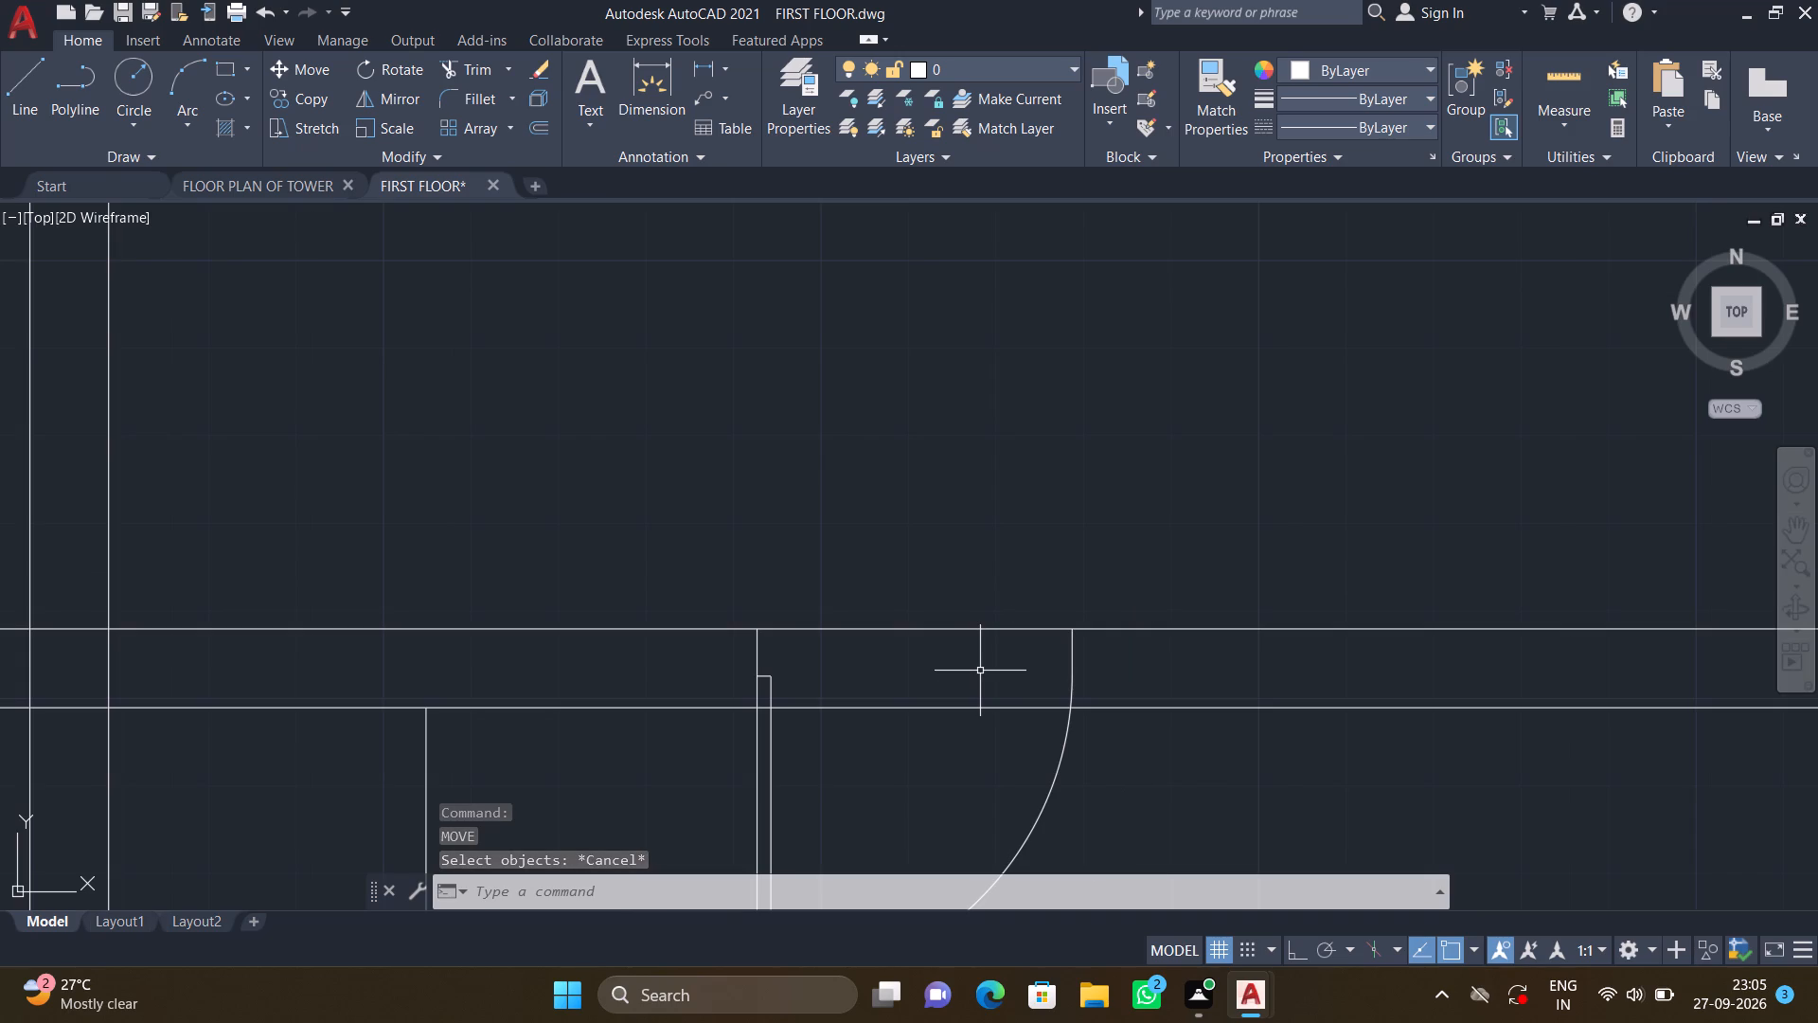
pyautogui.scroll(-2, 984, 671)
pyautogui.moveTo(1012, 671); pyautogui.dragTo(1053, 619, button='middle')
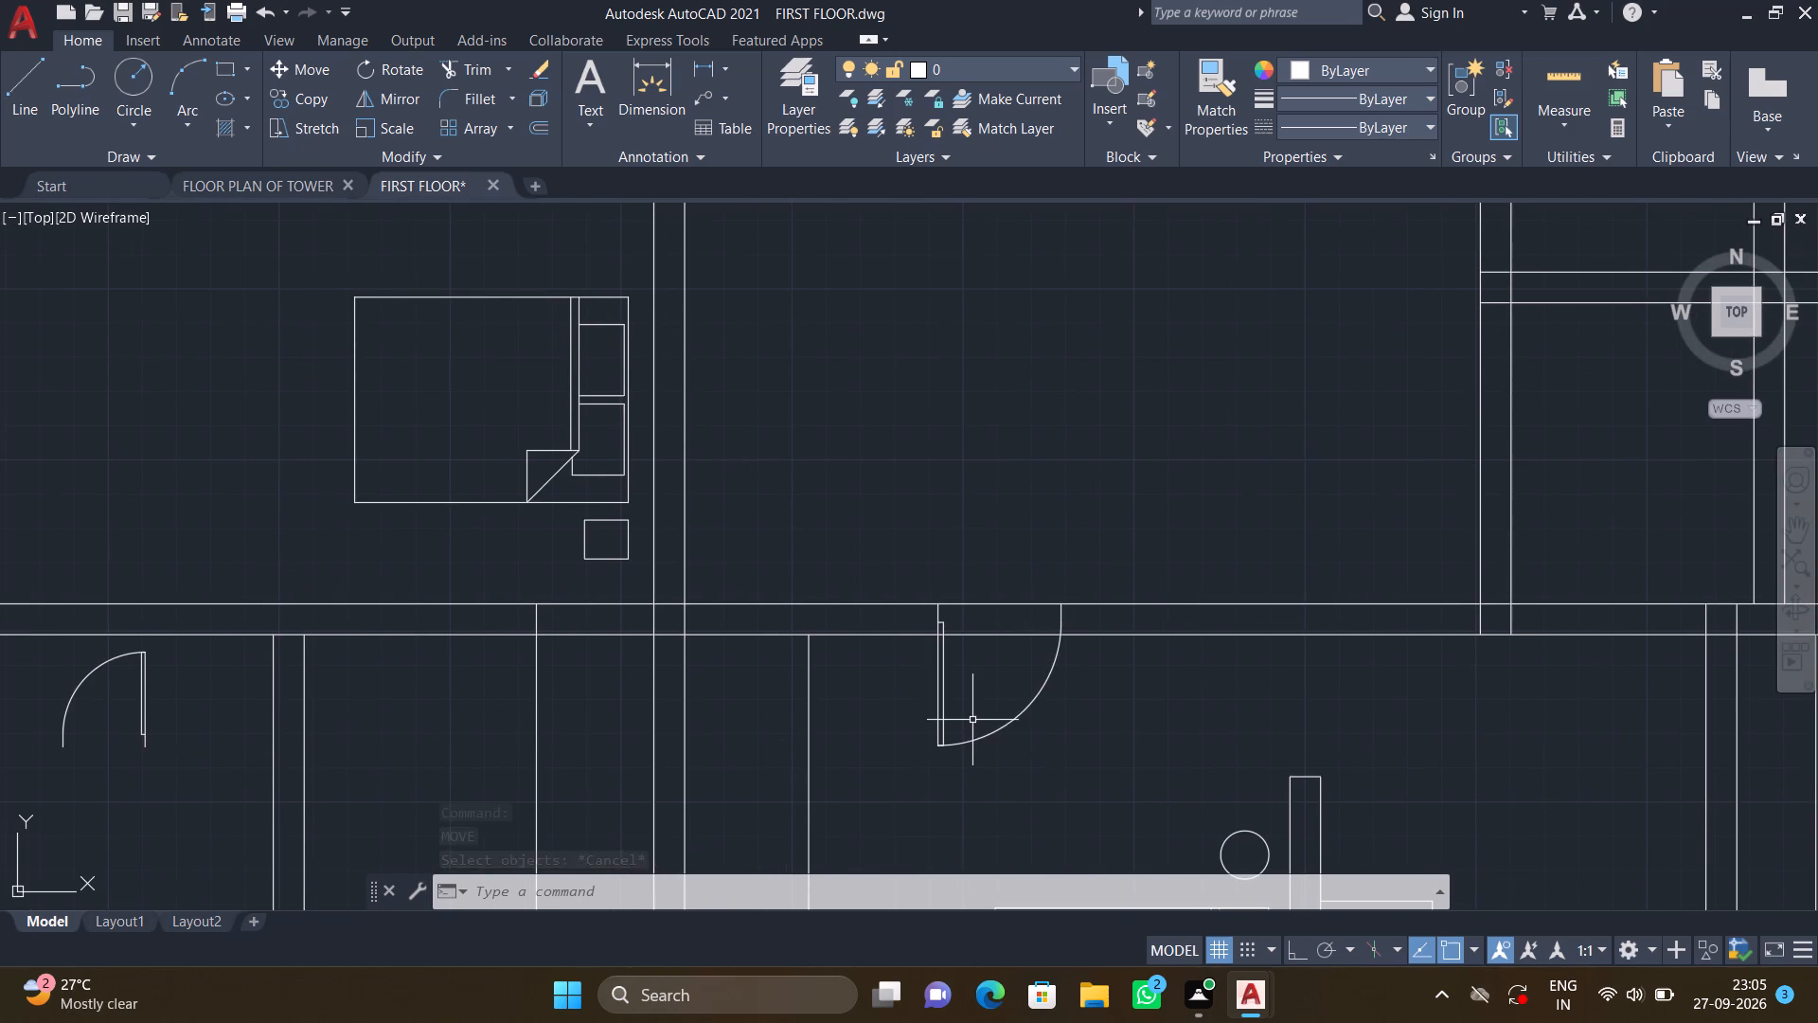
pyautogui.scroll(-2, 933, 748)
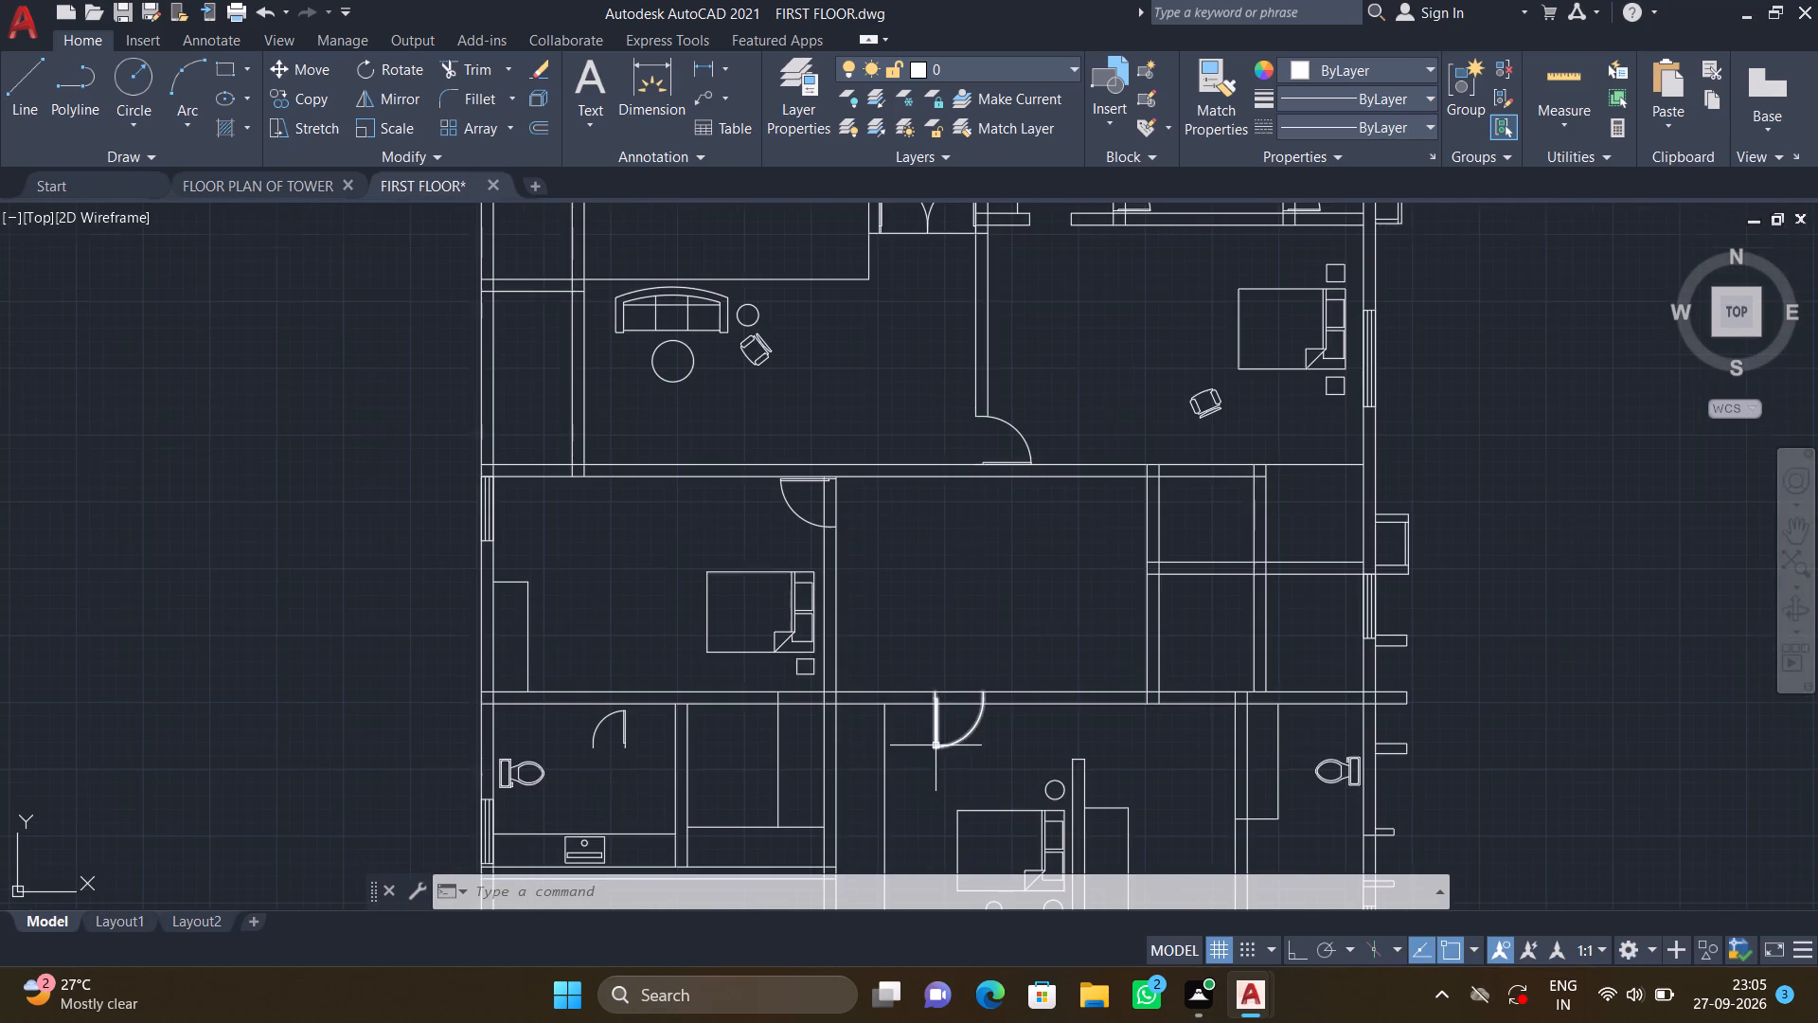
pyautogui.moveTo(955, 713); pyautogui.dragTo(958, 591, button='middle')
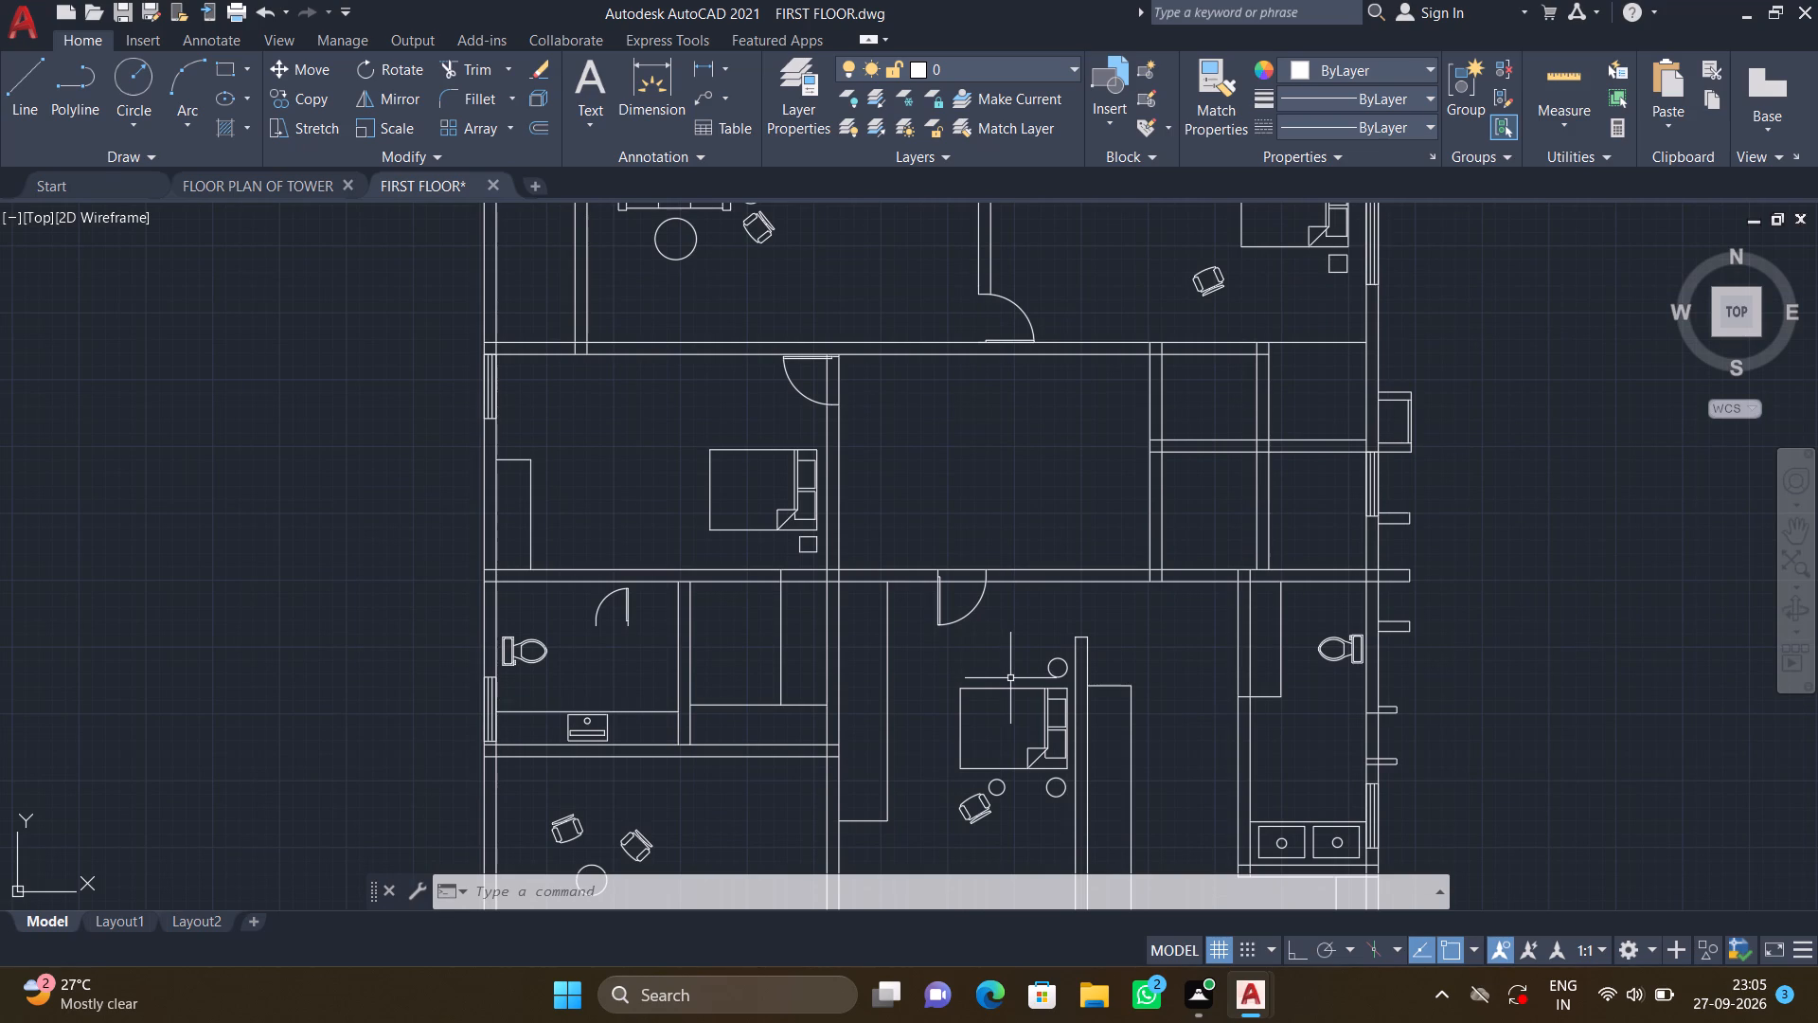
pyautogui.scroll(-2, 1010, 678)
pyautogui.moveTo(1022, 585); pyautogui.dragTo(1031, 563, button='middle')
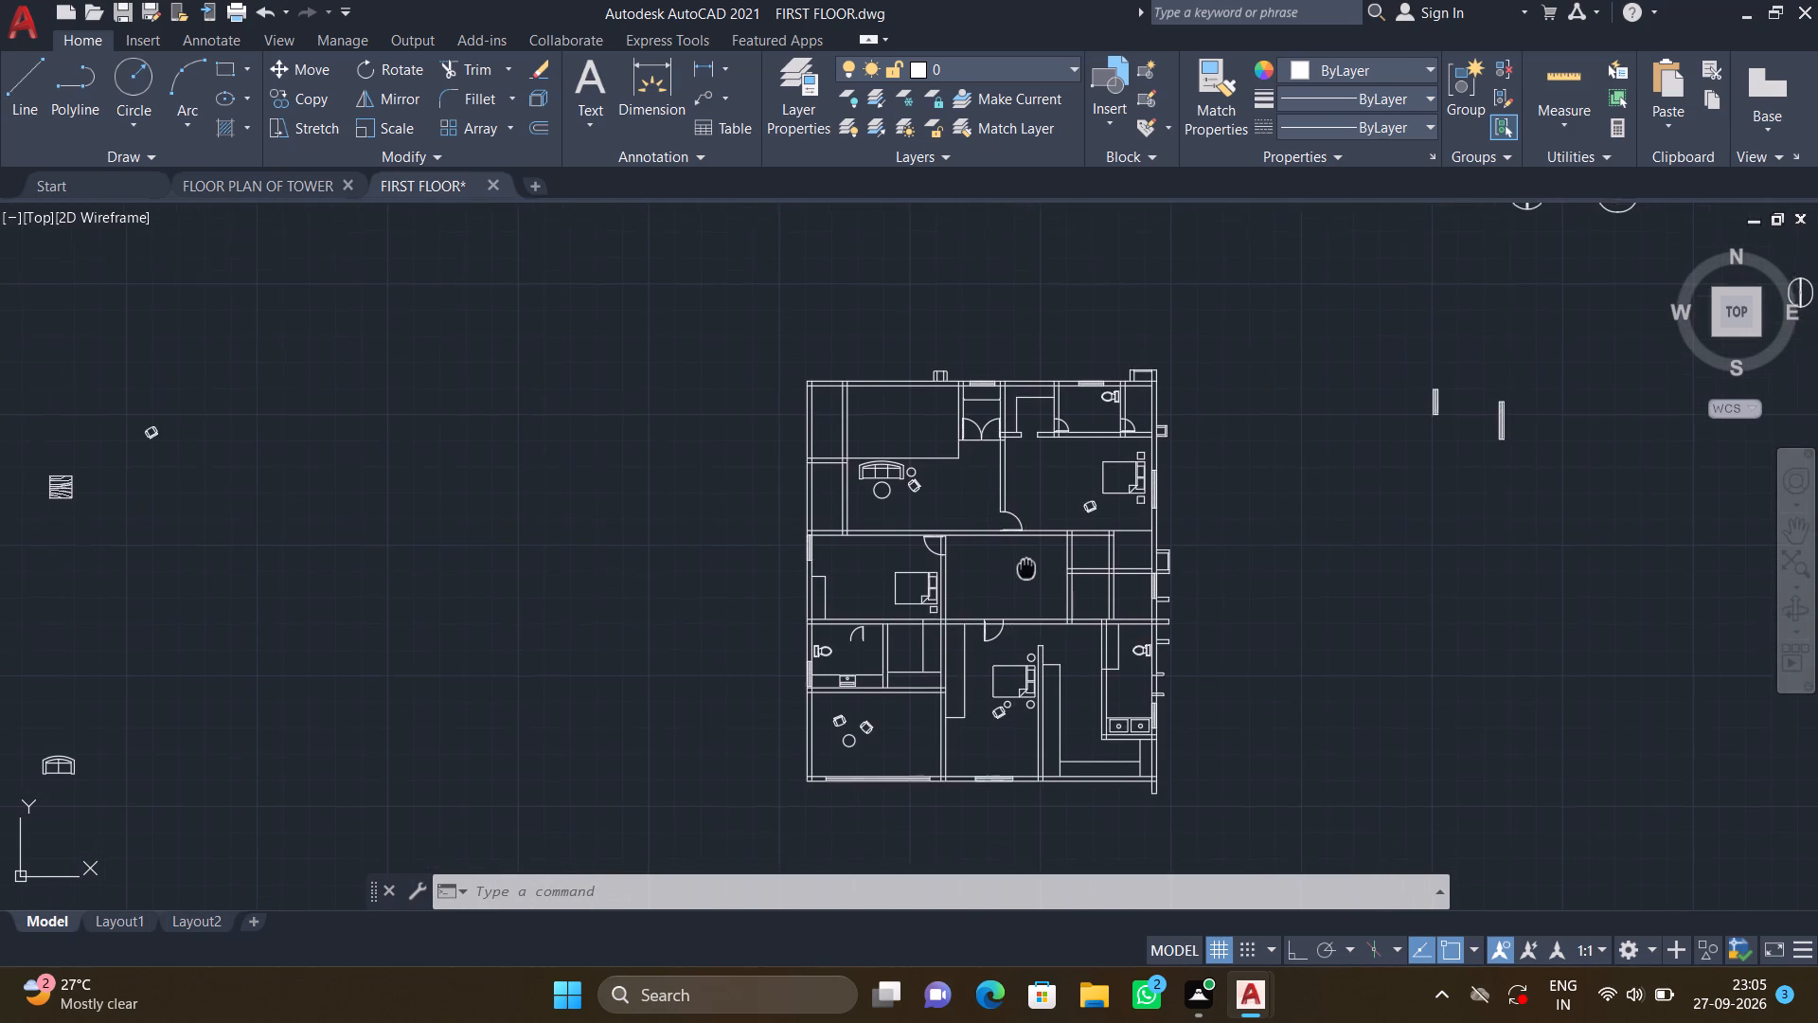
pyautogui.moveTo(1031, 563); pyautogui.dragTo(1060, 540, button='middle')
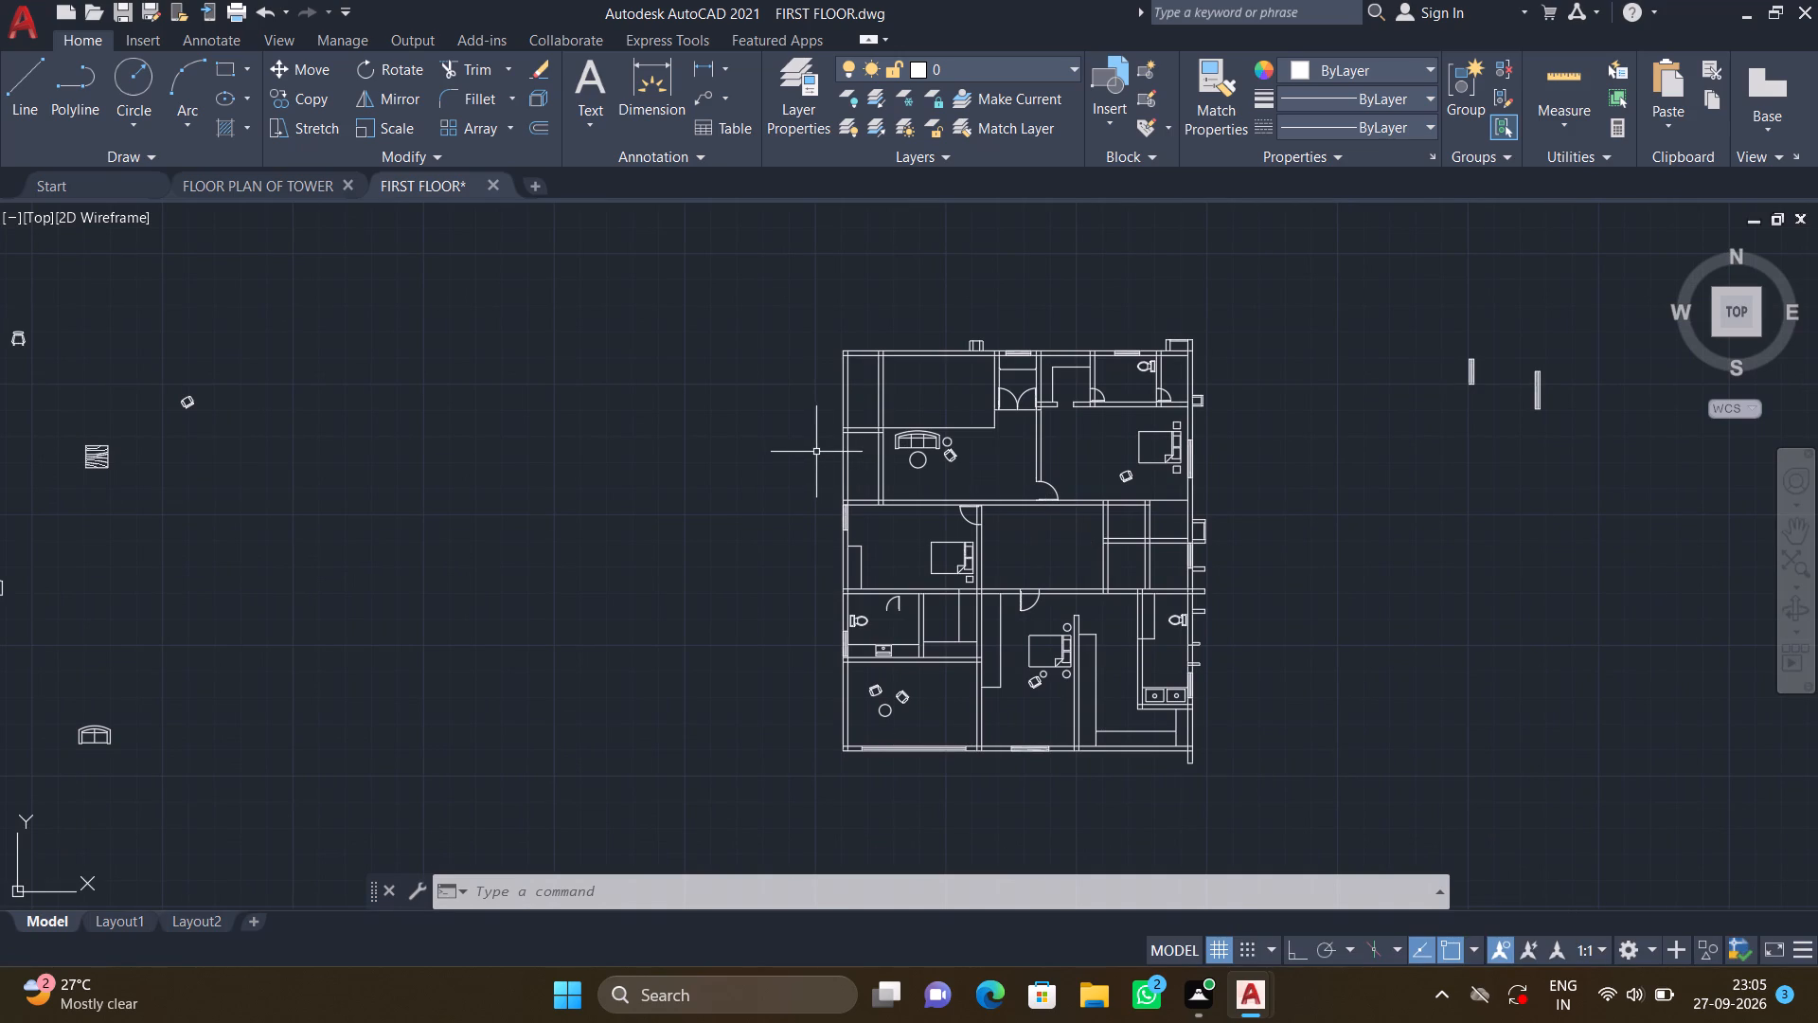
pyautogui.scroll(4, 1173, 555)
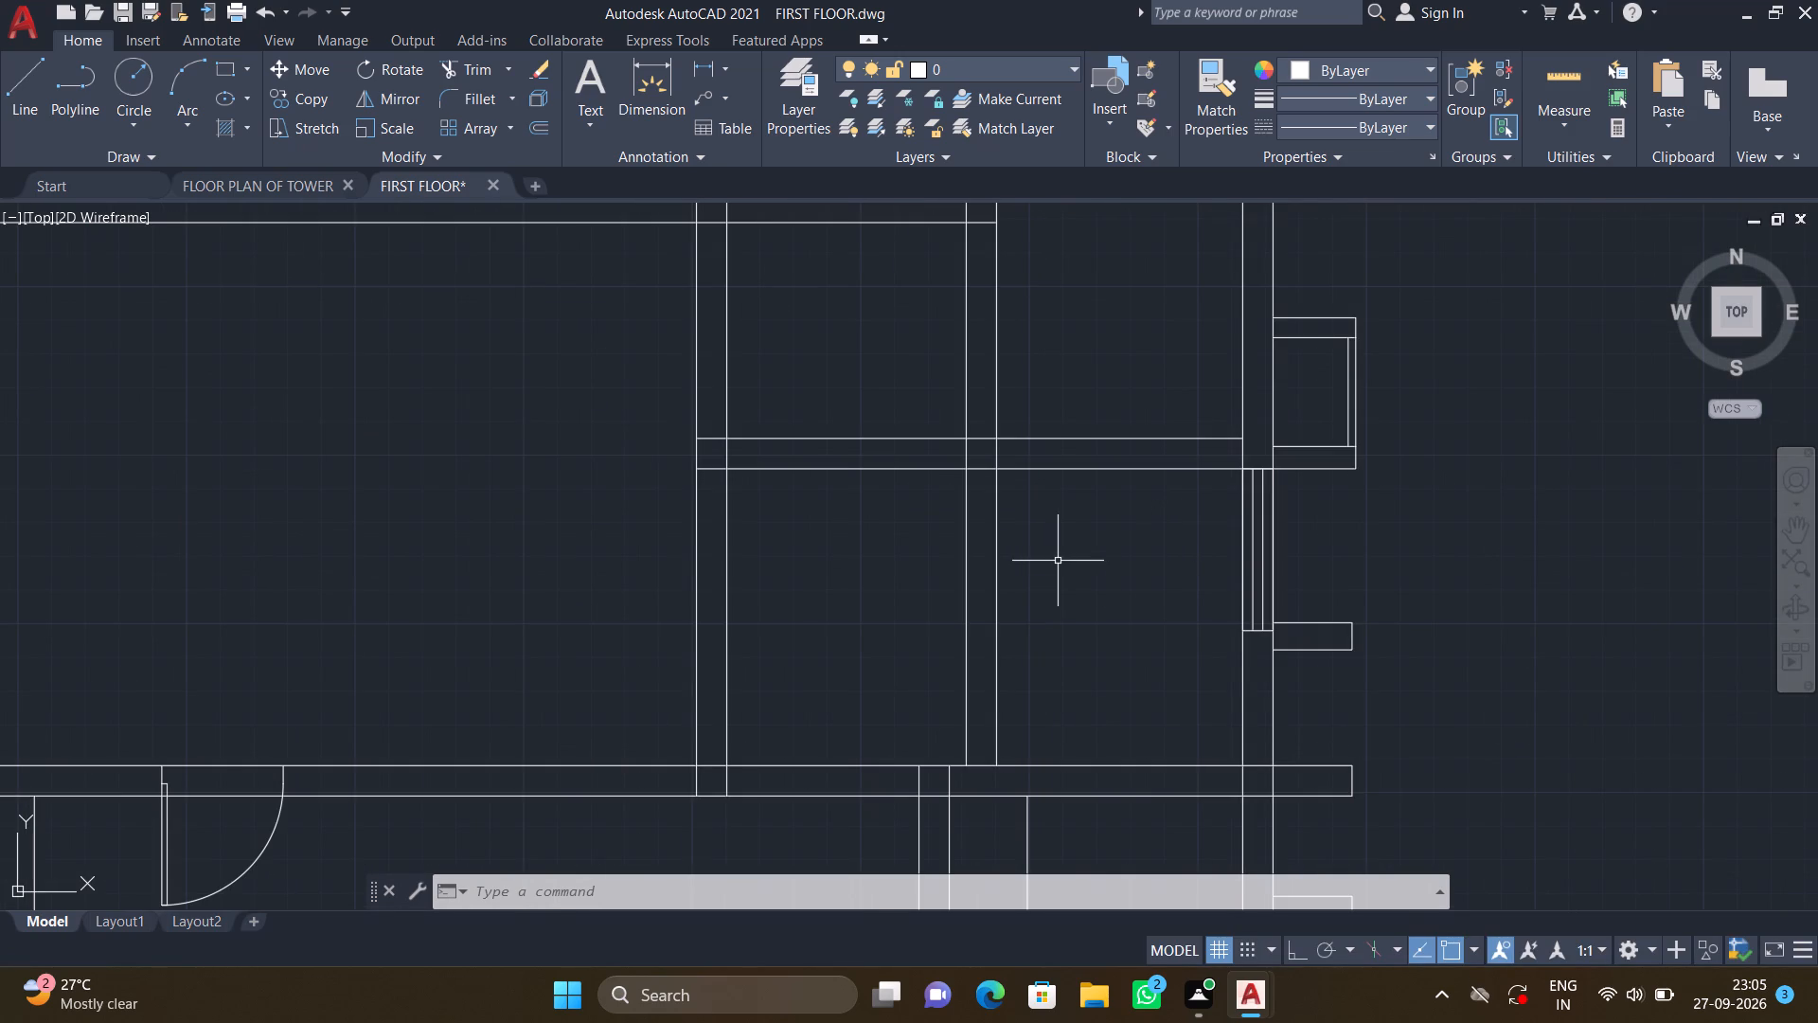
pyautogui.scroll(-2, 1043, 565)
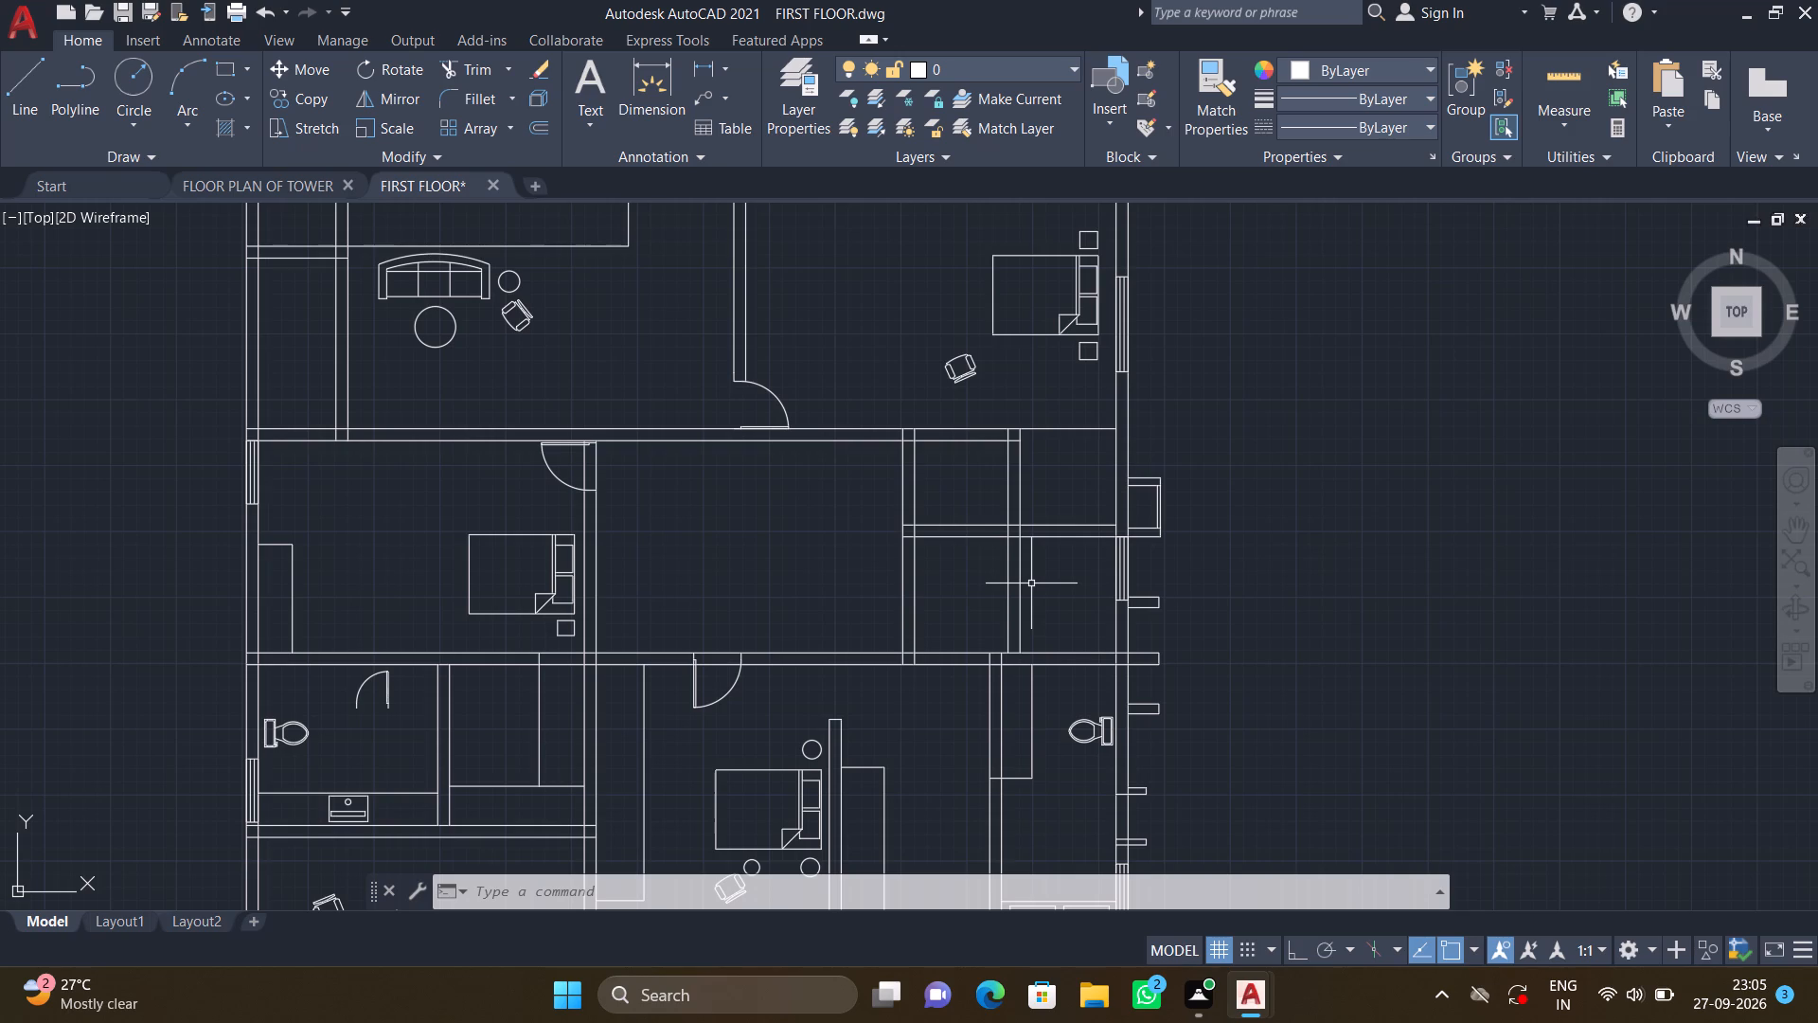
# Draw a vertical line across the horizontal wall beneath the upper-right bedroom door, in line with the left face of the vertical wall above.
pyautogui.press('l')
pyautogui.press('Return')
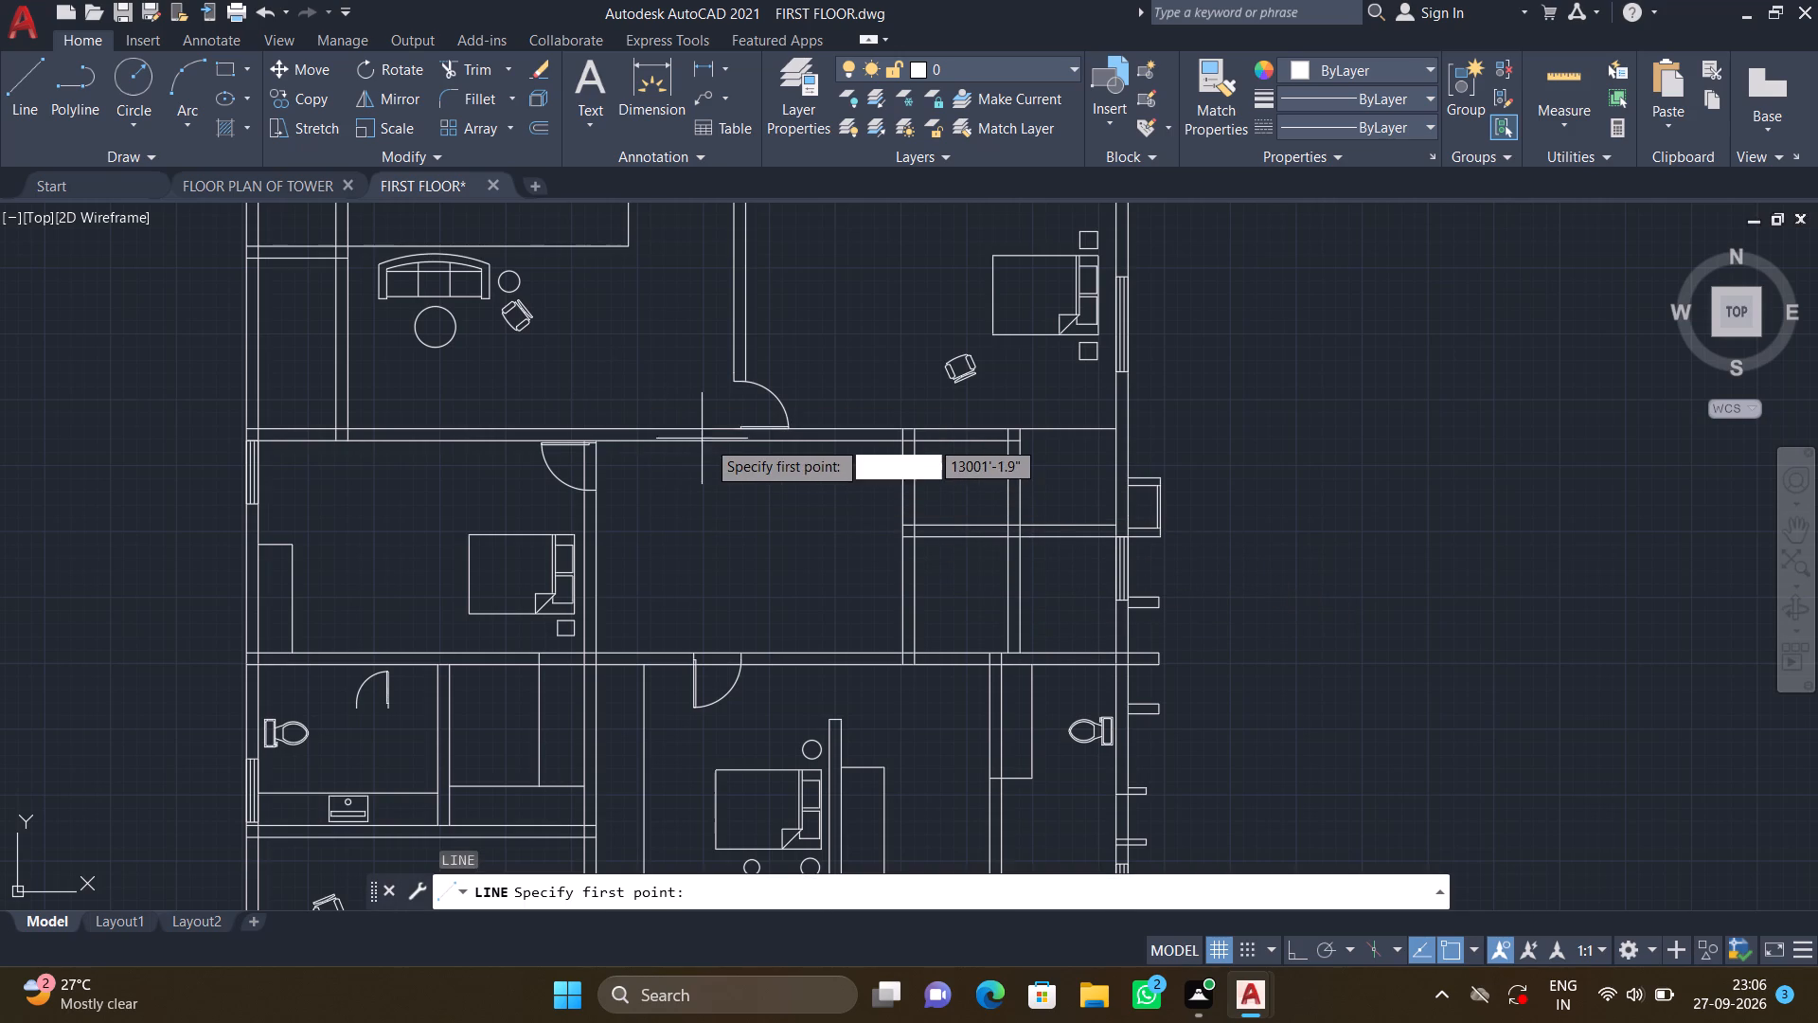
pyautogui.scroll(2, 710, 442)
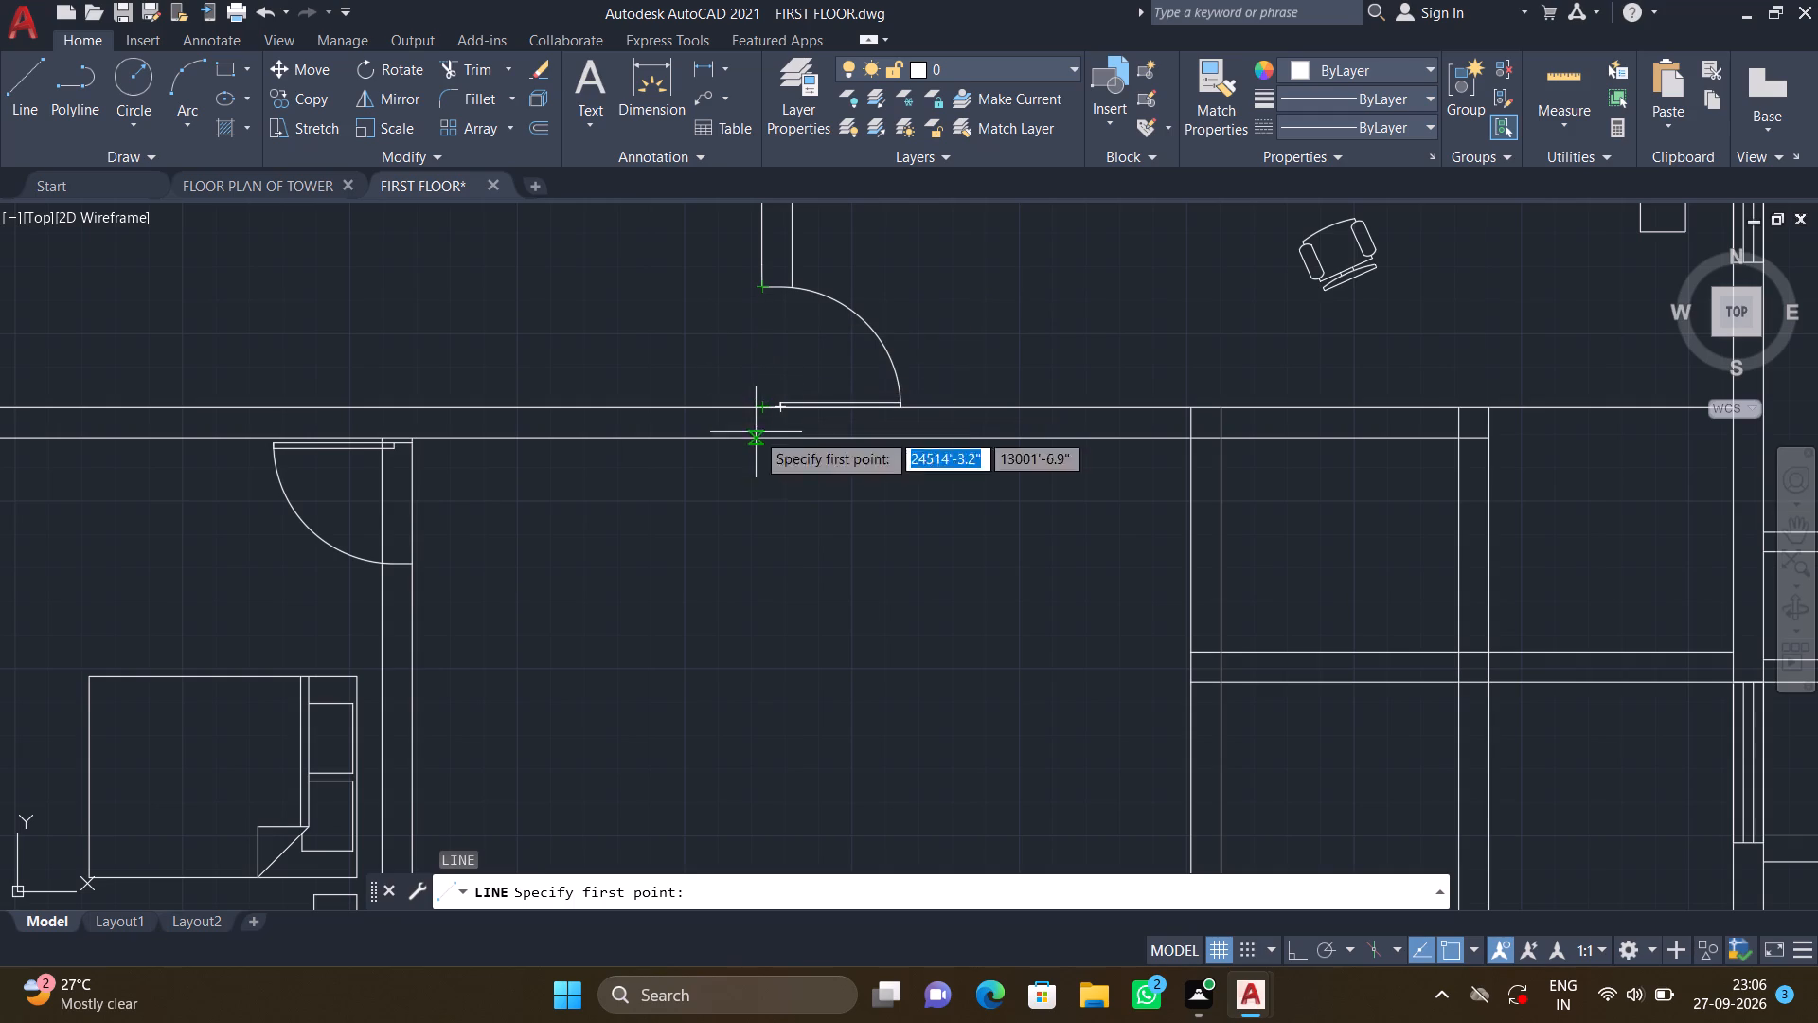
pyautogui.click(761, 402)
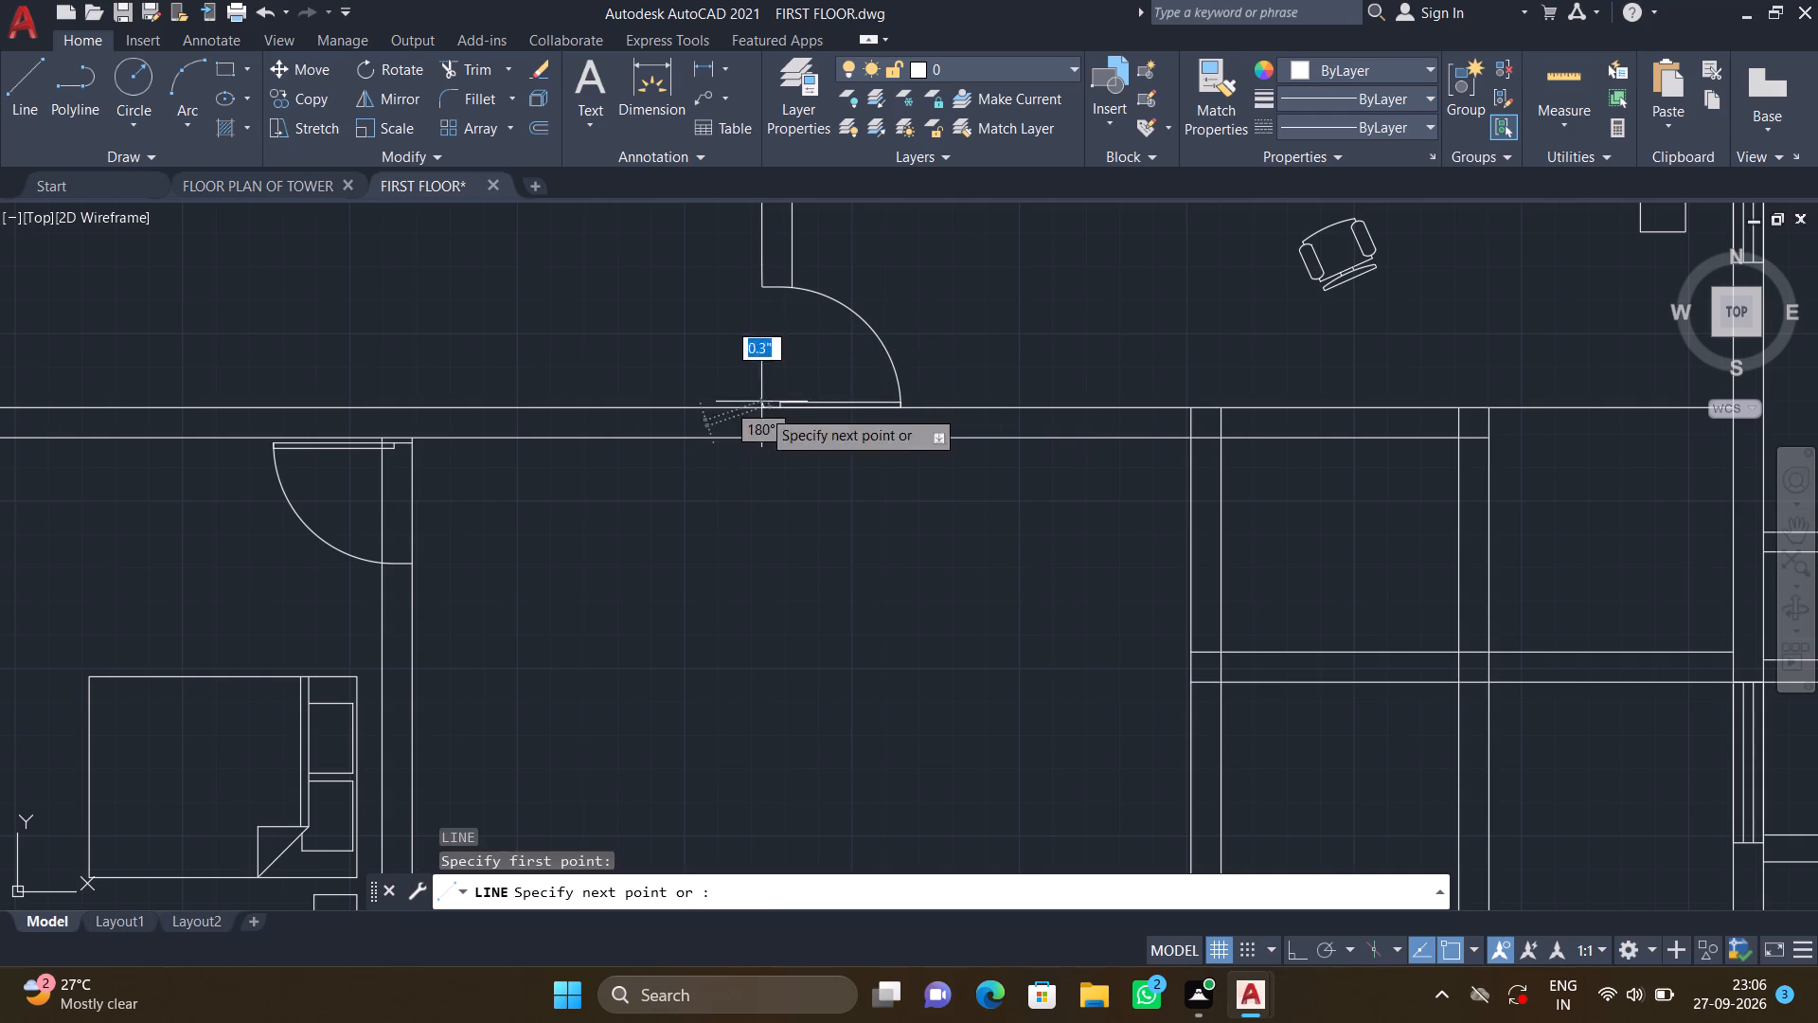
pyautogui.click(762, 435)
pyautogui.press('Return')
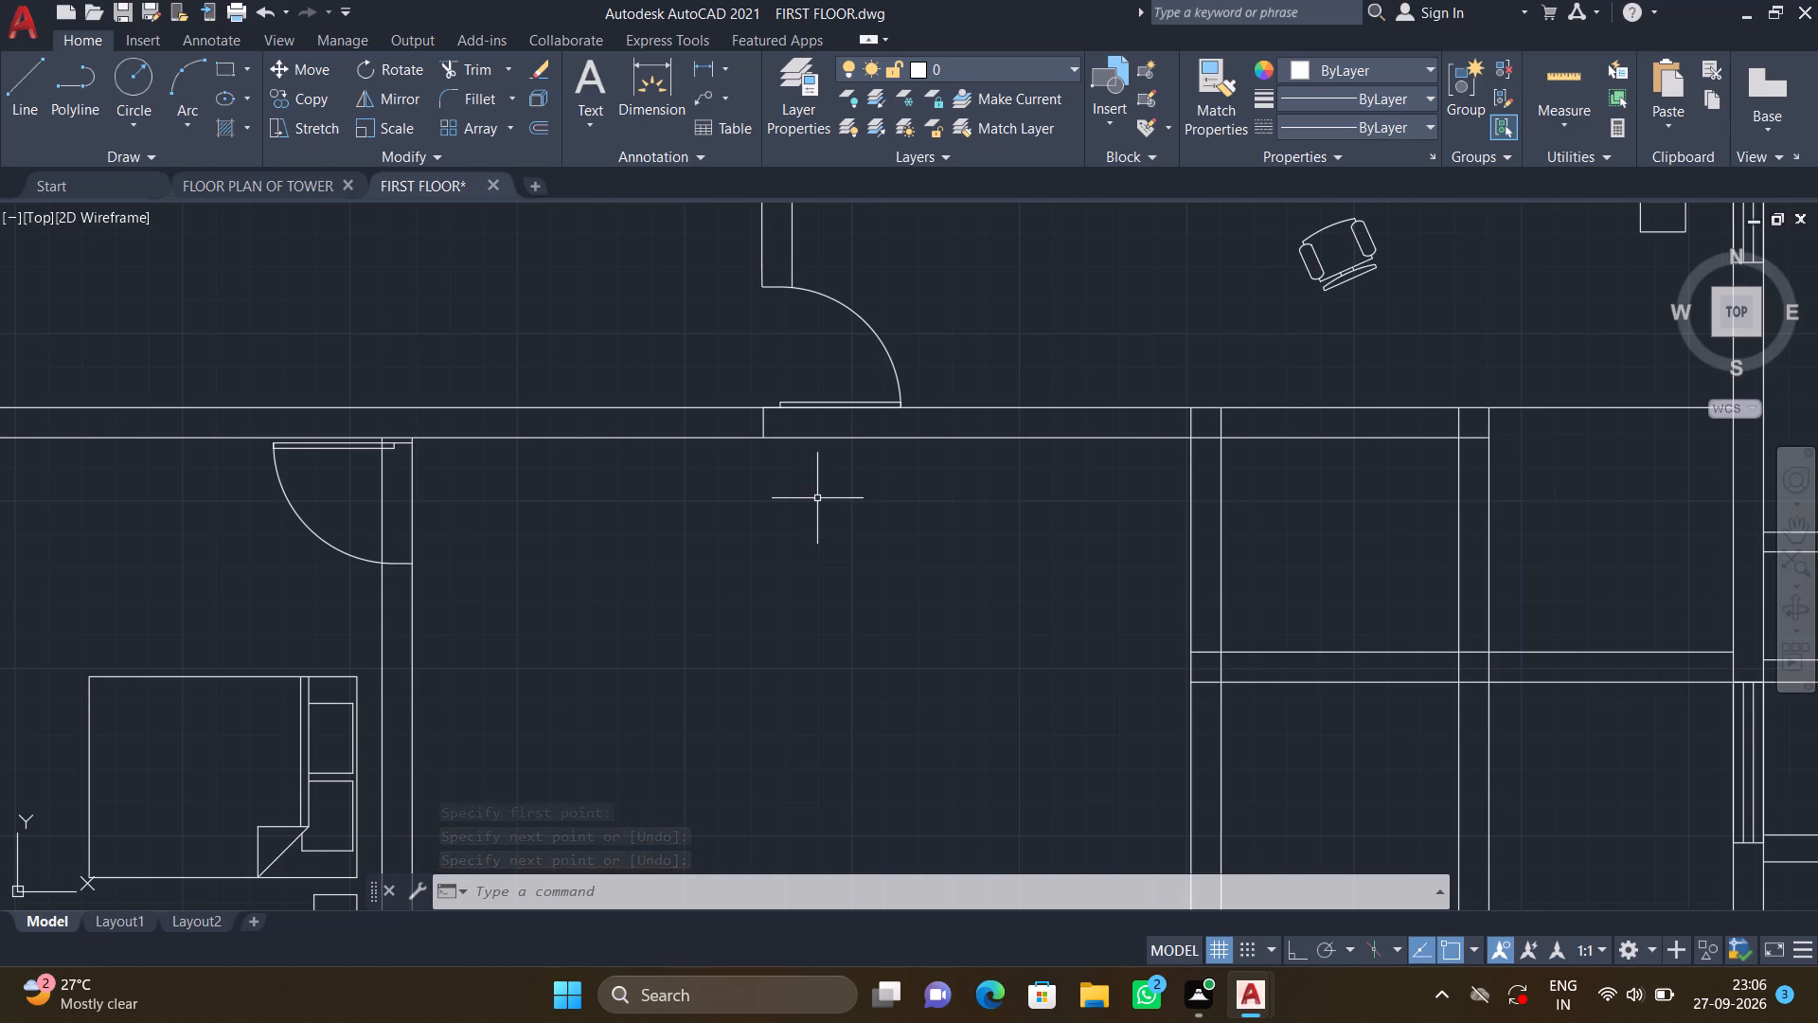
# Draw a vertical line across the same horizontal wall, extending the right face of the left bedroom's vertical wall up to its upper line.
pyautogui.press('l')
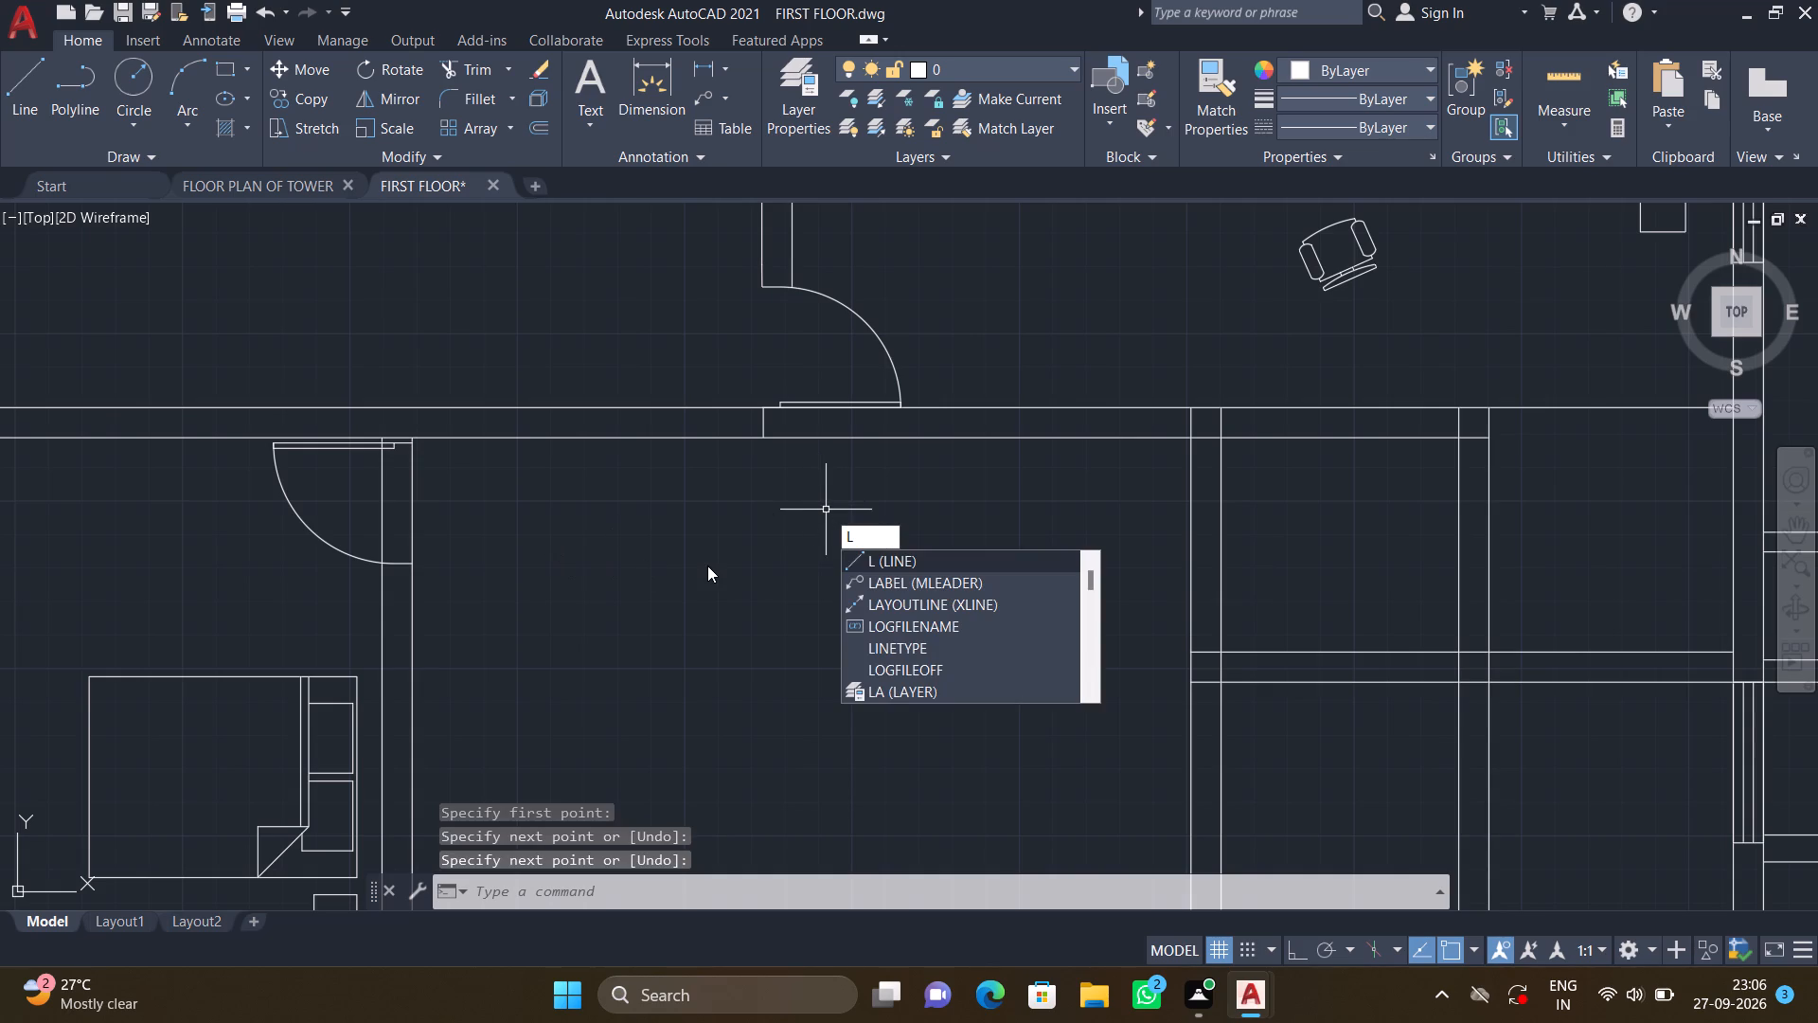
pyautogui.press('Return')
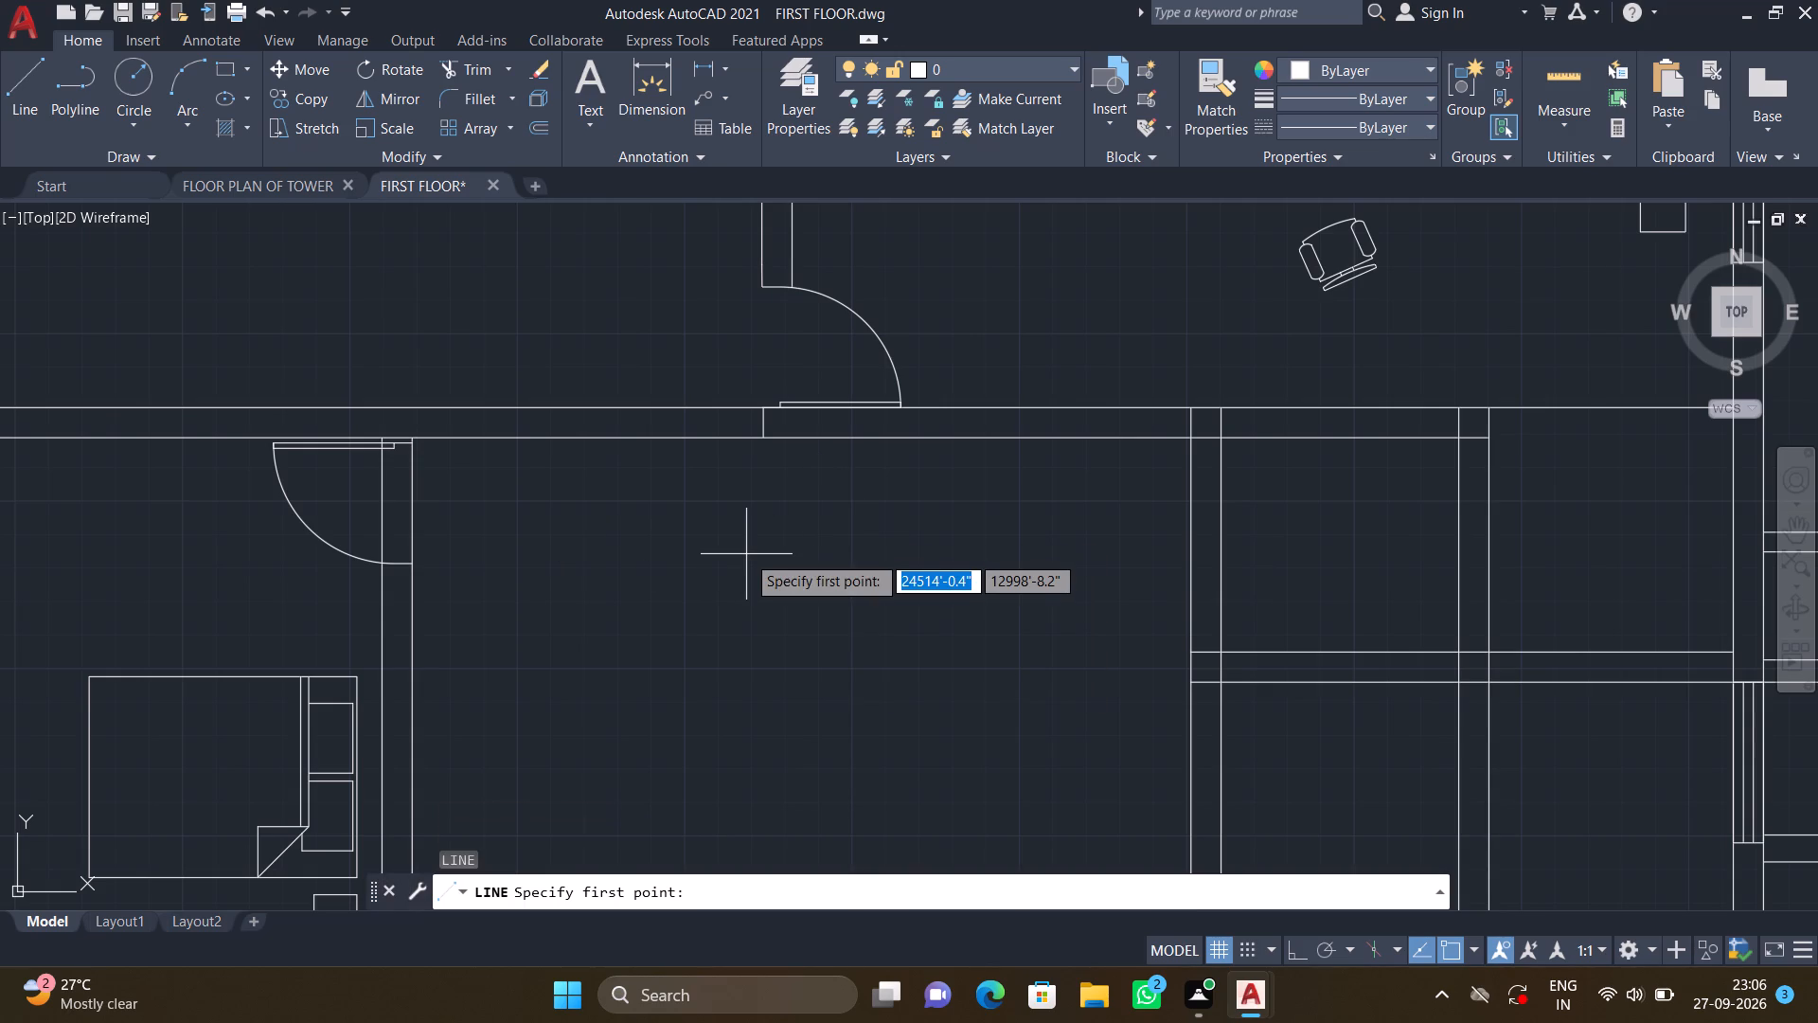
pyautogui.press('F8')
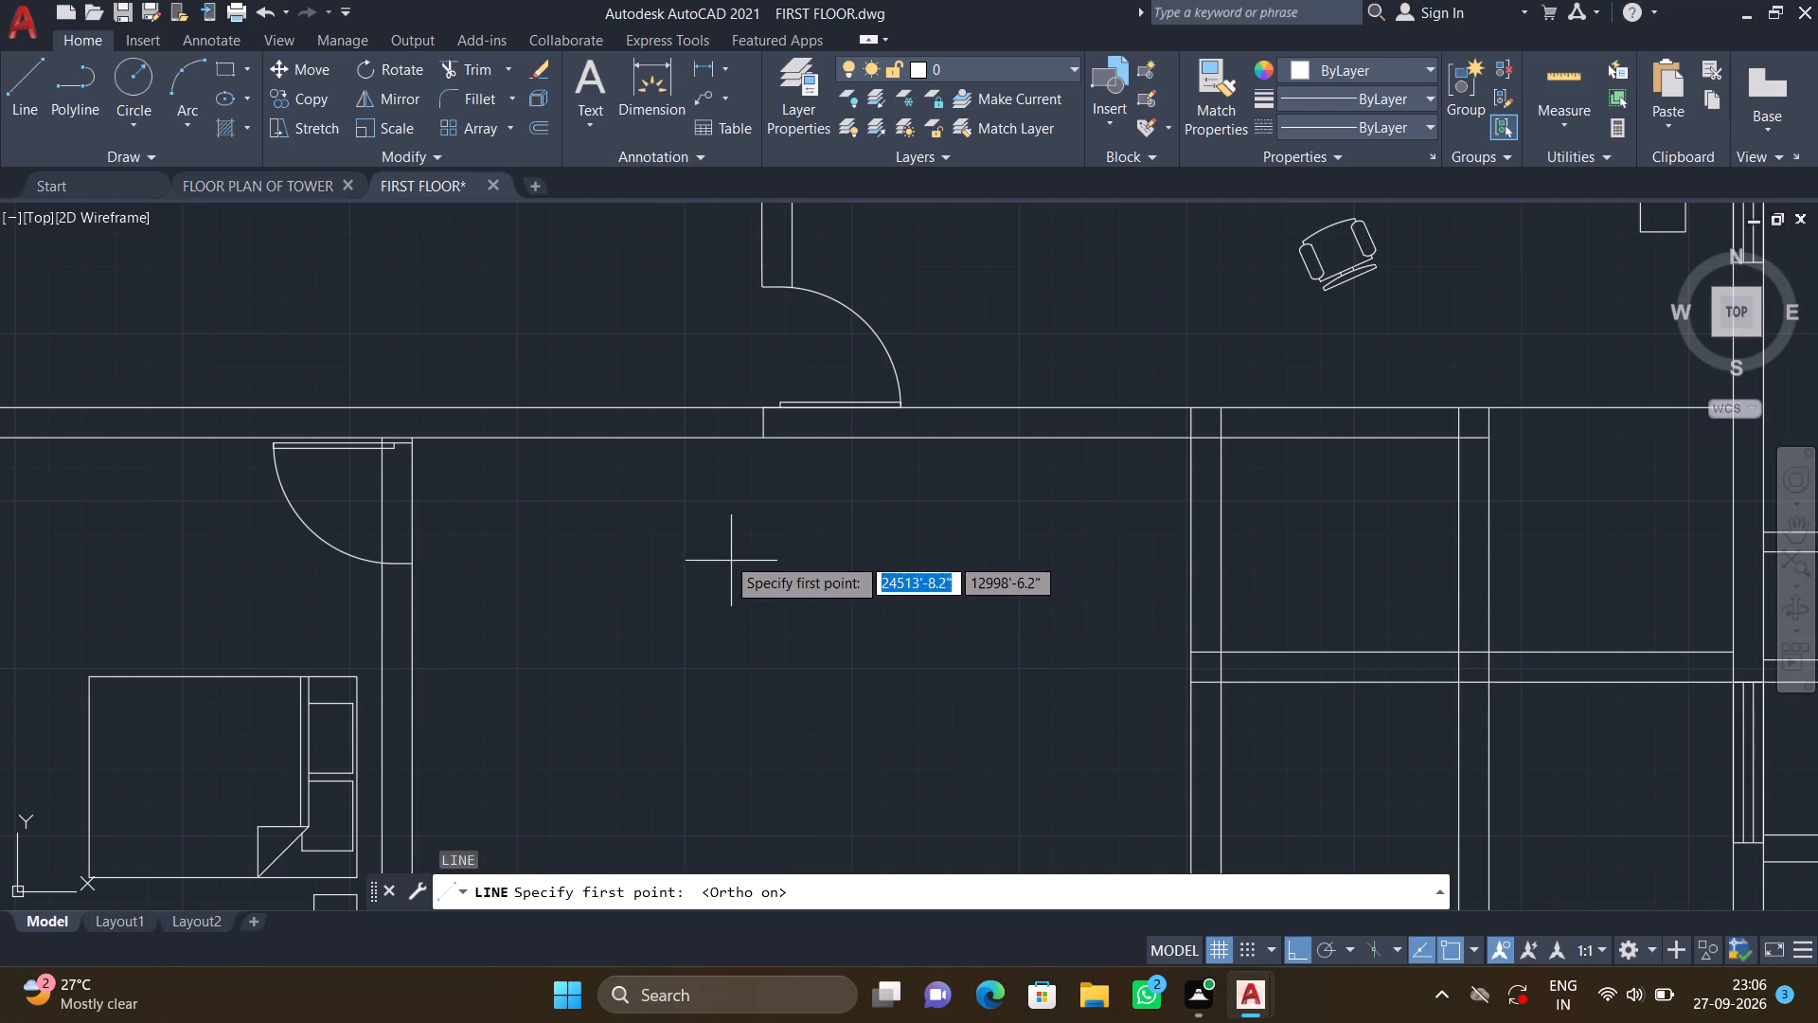
pyautogui.moveTo(726, 538); pyautogui.dragTo(1070, 488, button='middle')
pyautogui.scroll(2, 747, 401)
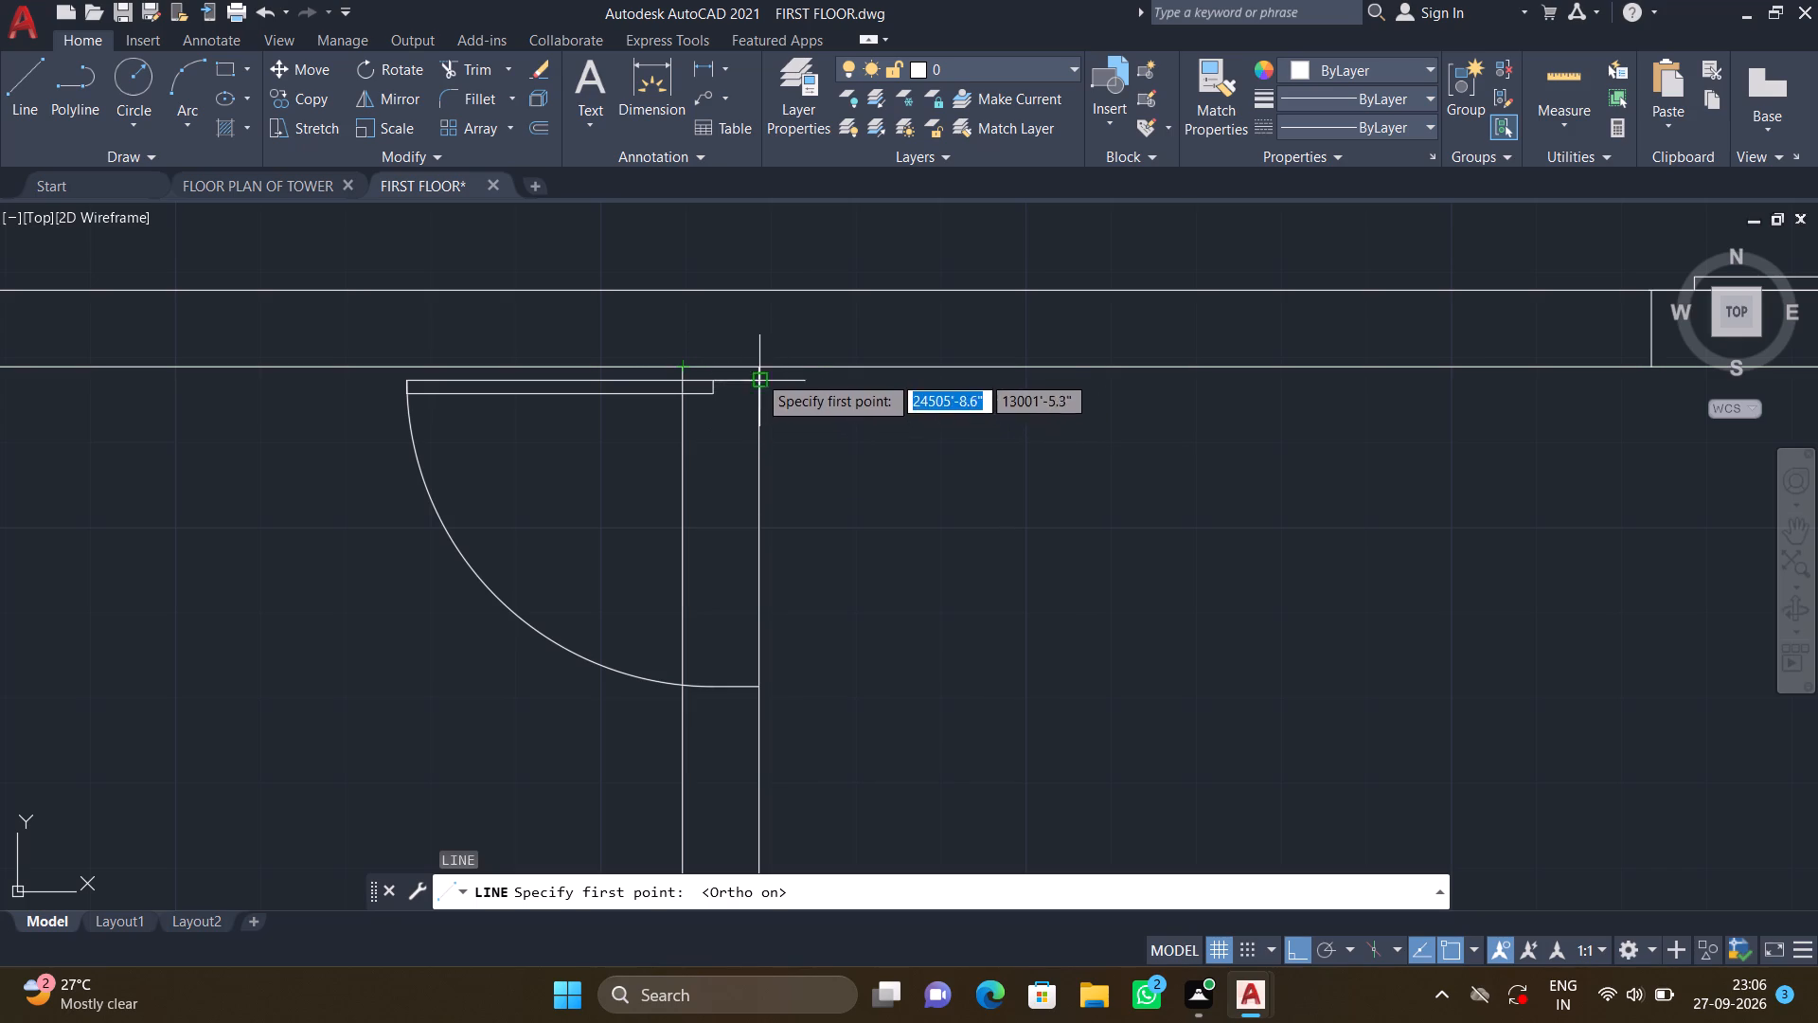
pyautogui.click(756, 366)
pyautogui.click(754, 284)
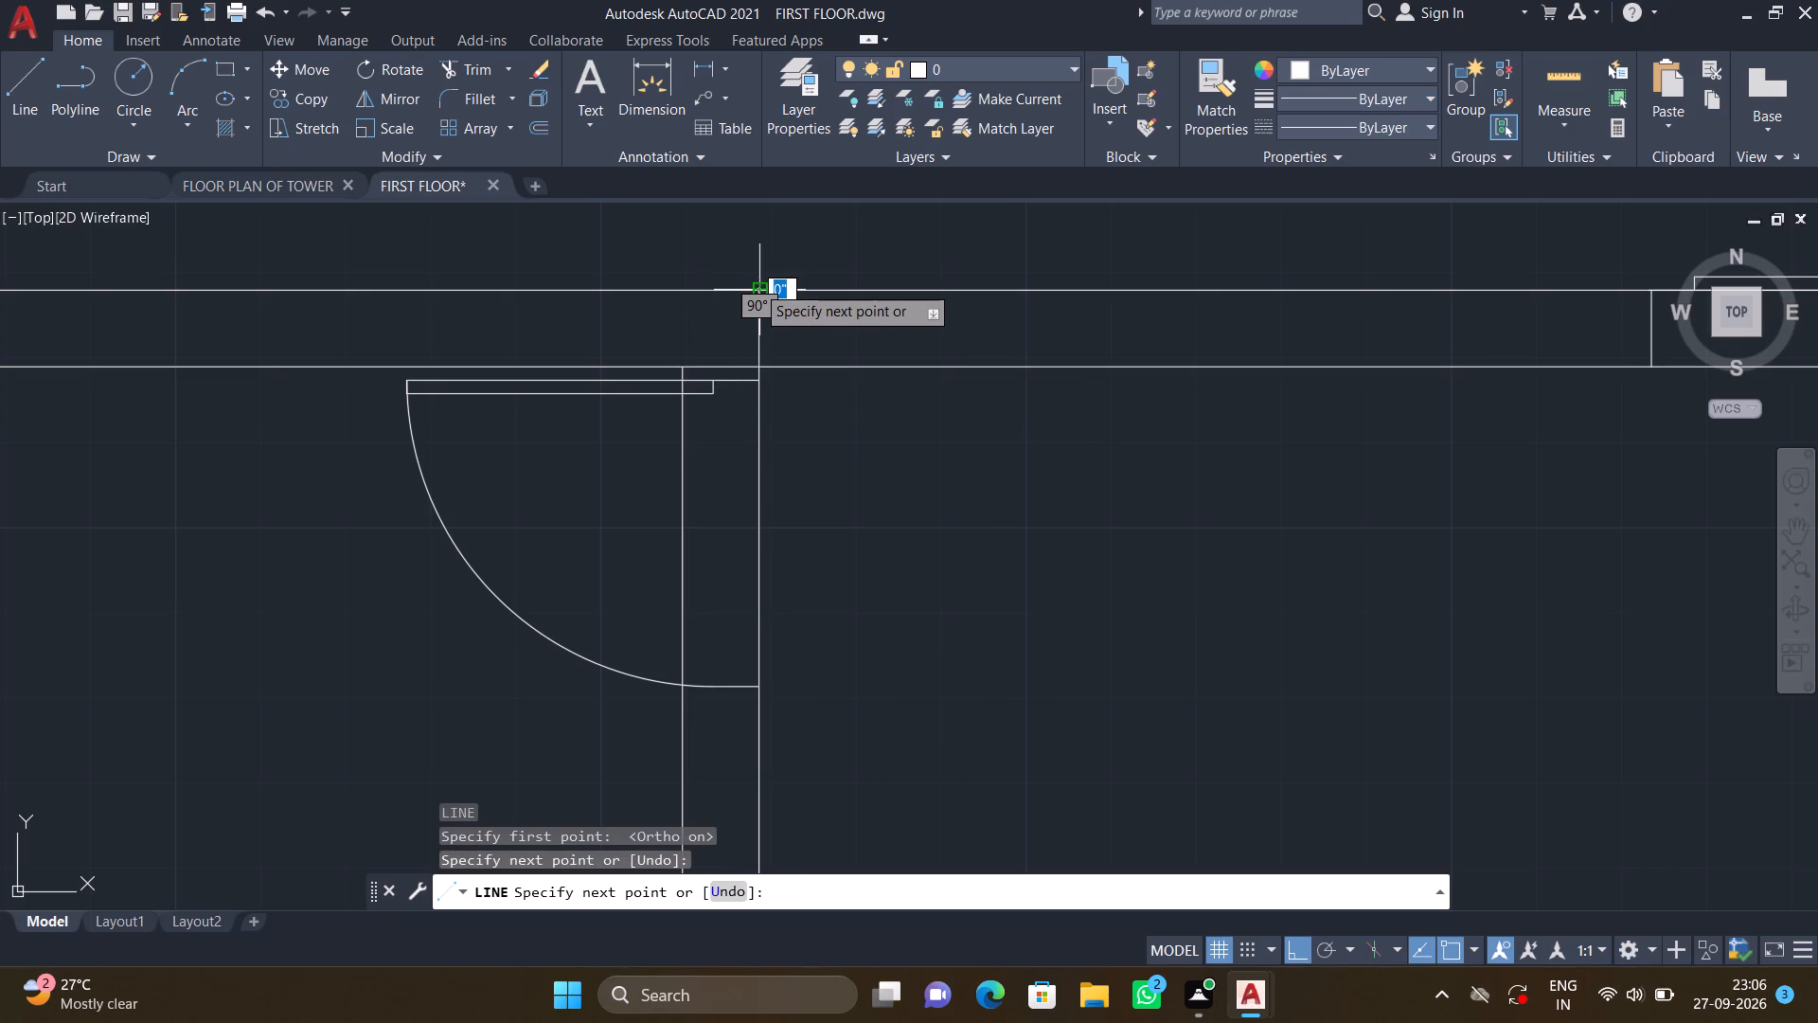
pyautogui.press('Return')
# Trim both horizontal wall lines between the two new closing lines to open the central room to the living area.
pyautogui.scroll(-3, 734, 278)
pyautogui.moveTo(801, 496); pyautogui.dragTo(747, 387, button='middle')
pyautogui.moveTo(908, 449); pyautogui.dragTo(900, 450, button='middle')
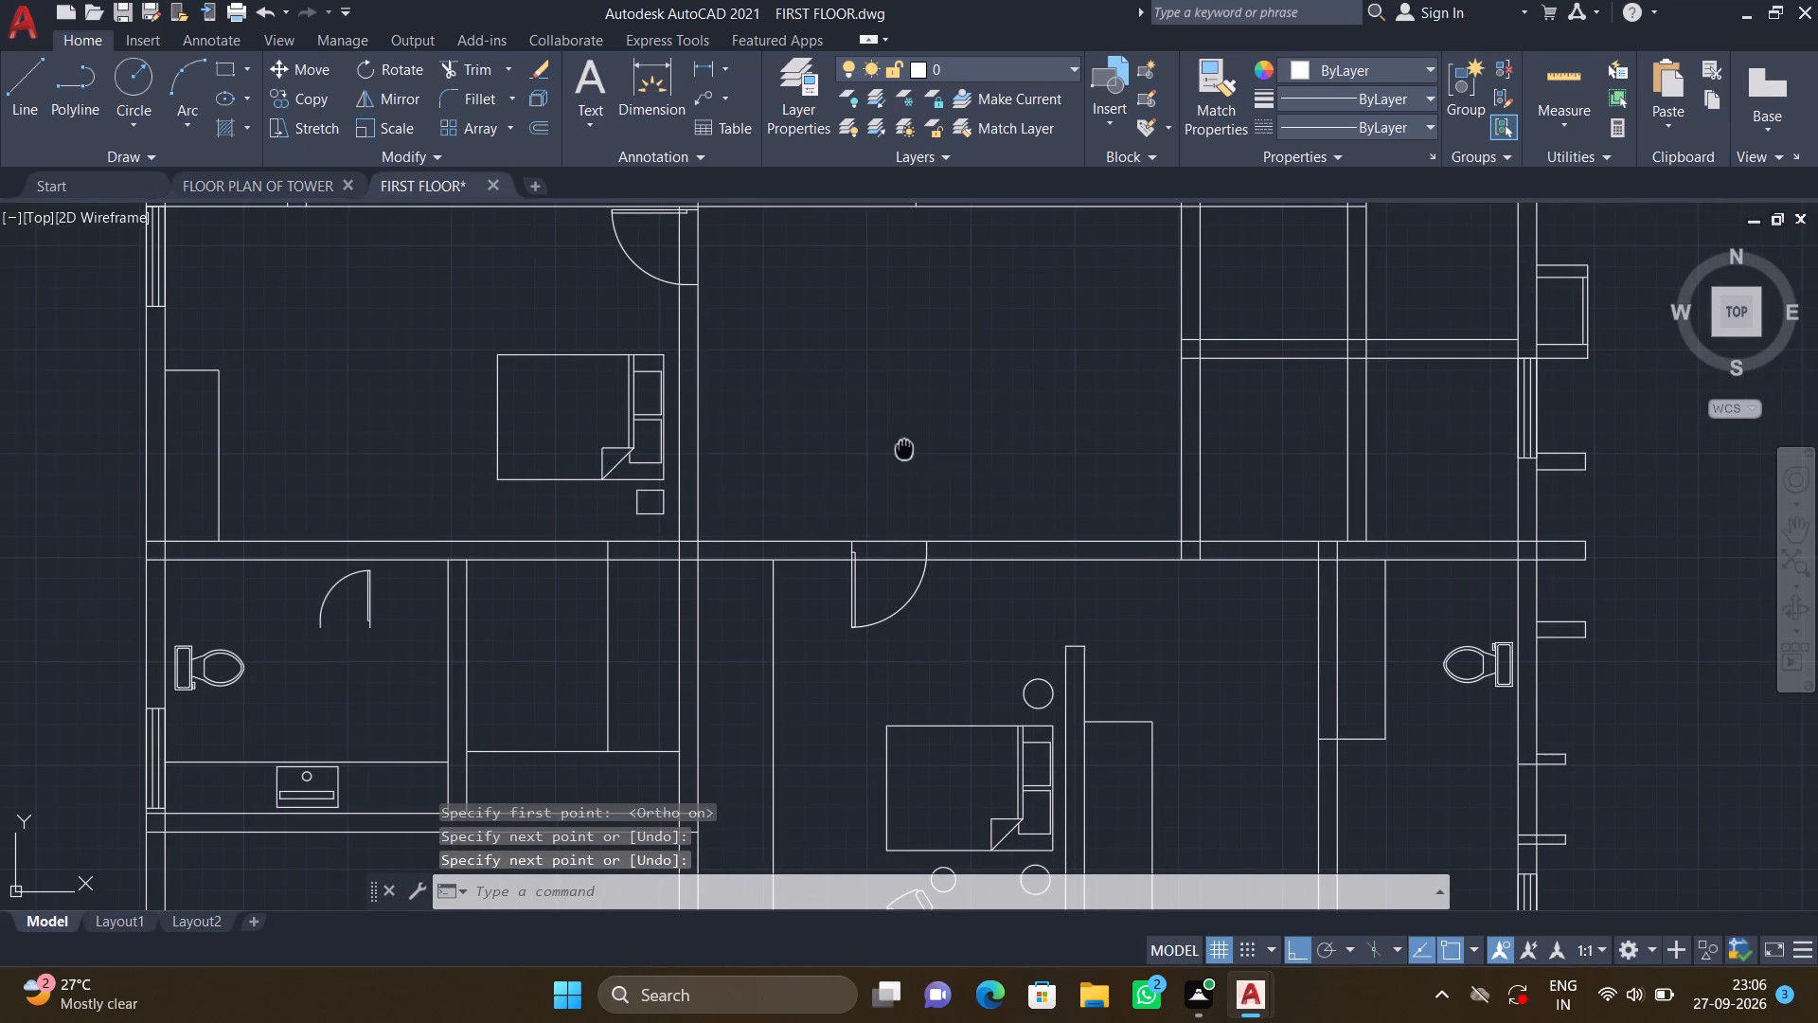
pyautogui.moveTo(900, 450); pyautogui.dragTo(818, 548, button='middle')
pyautogui.moveTo(810, 445); pyautogui.dragTo(726, 575, button='middle')
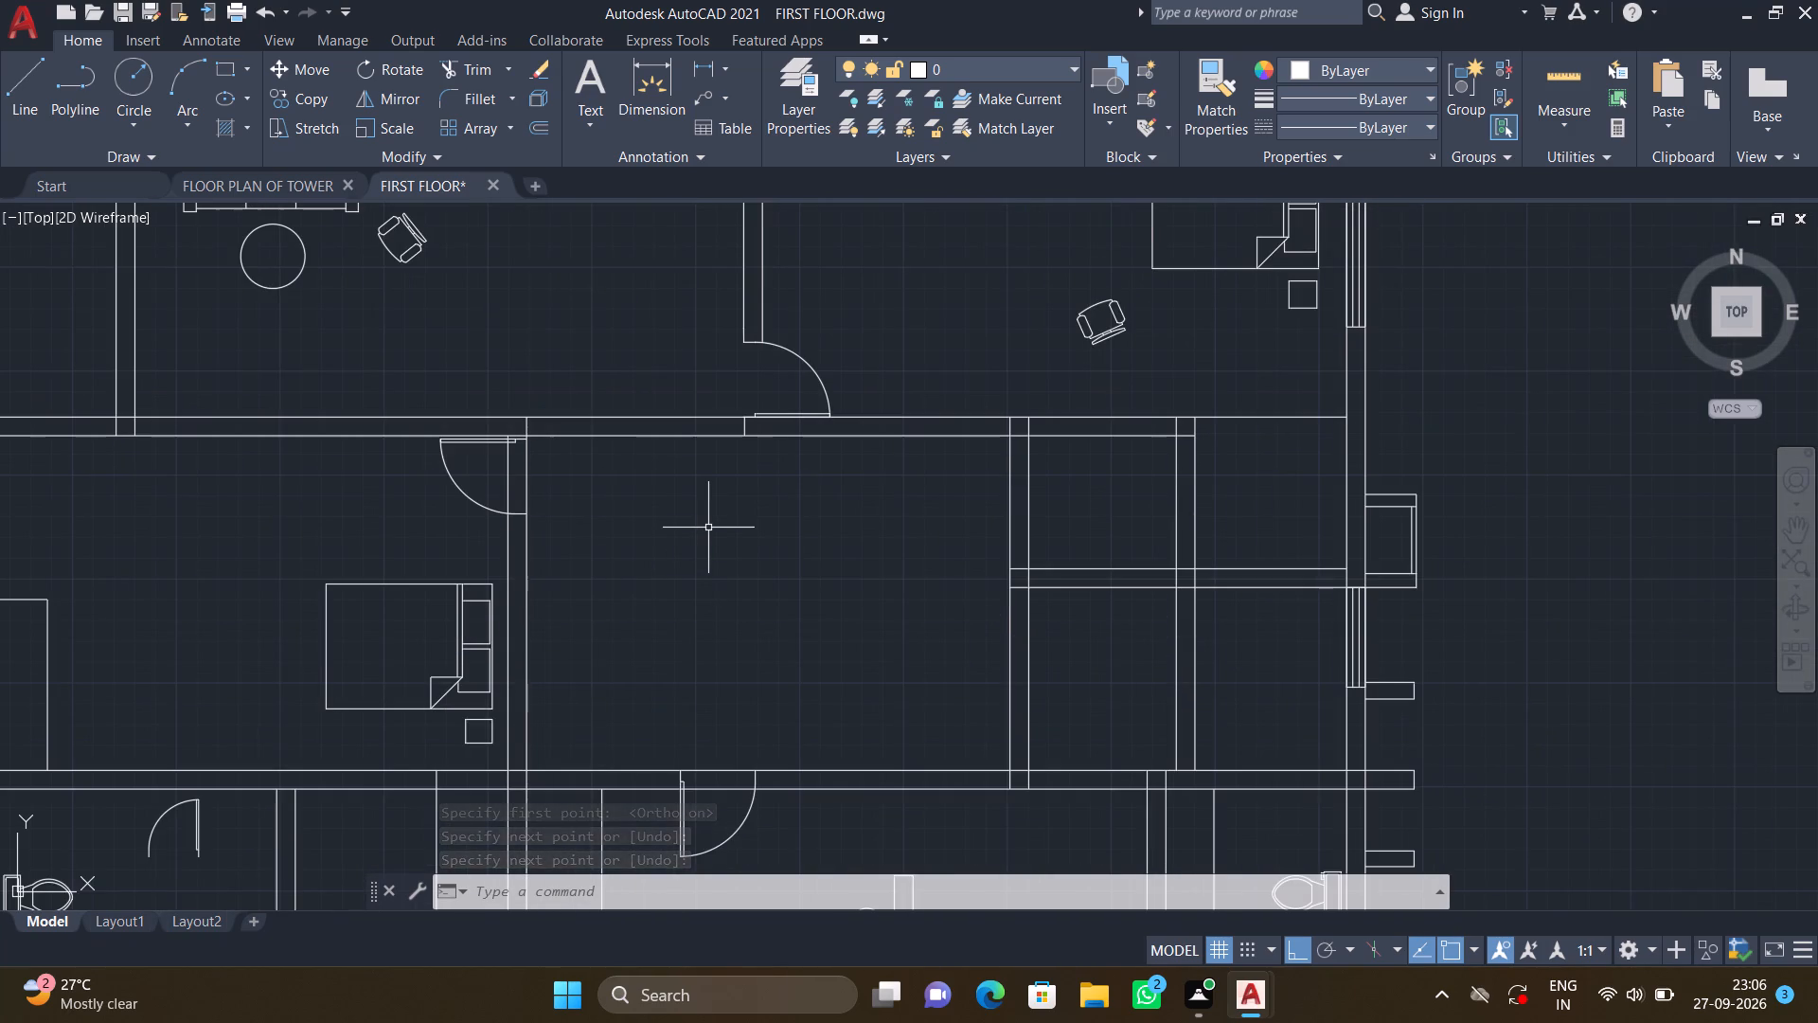
pyautogui.press('y')
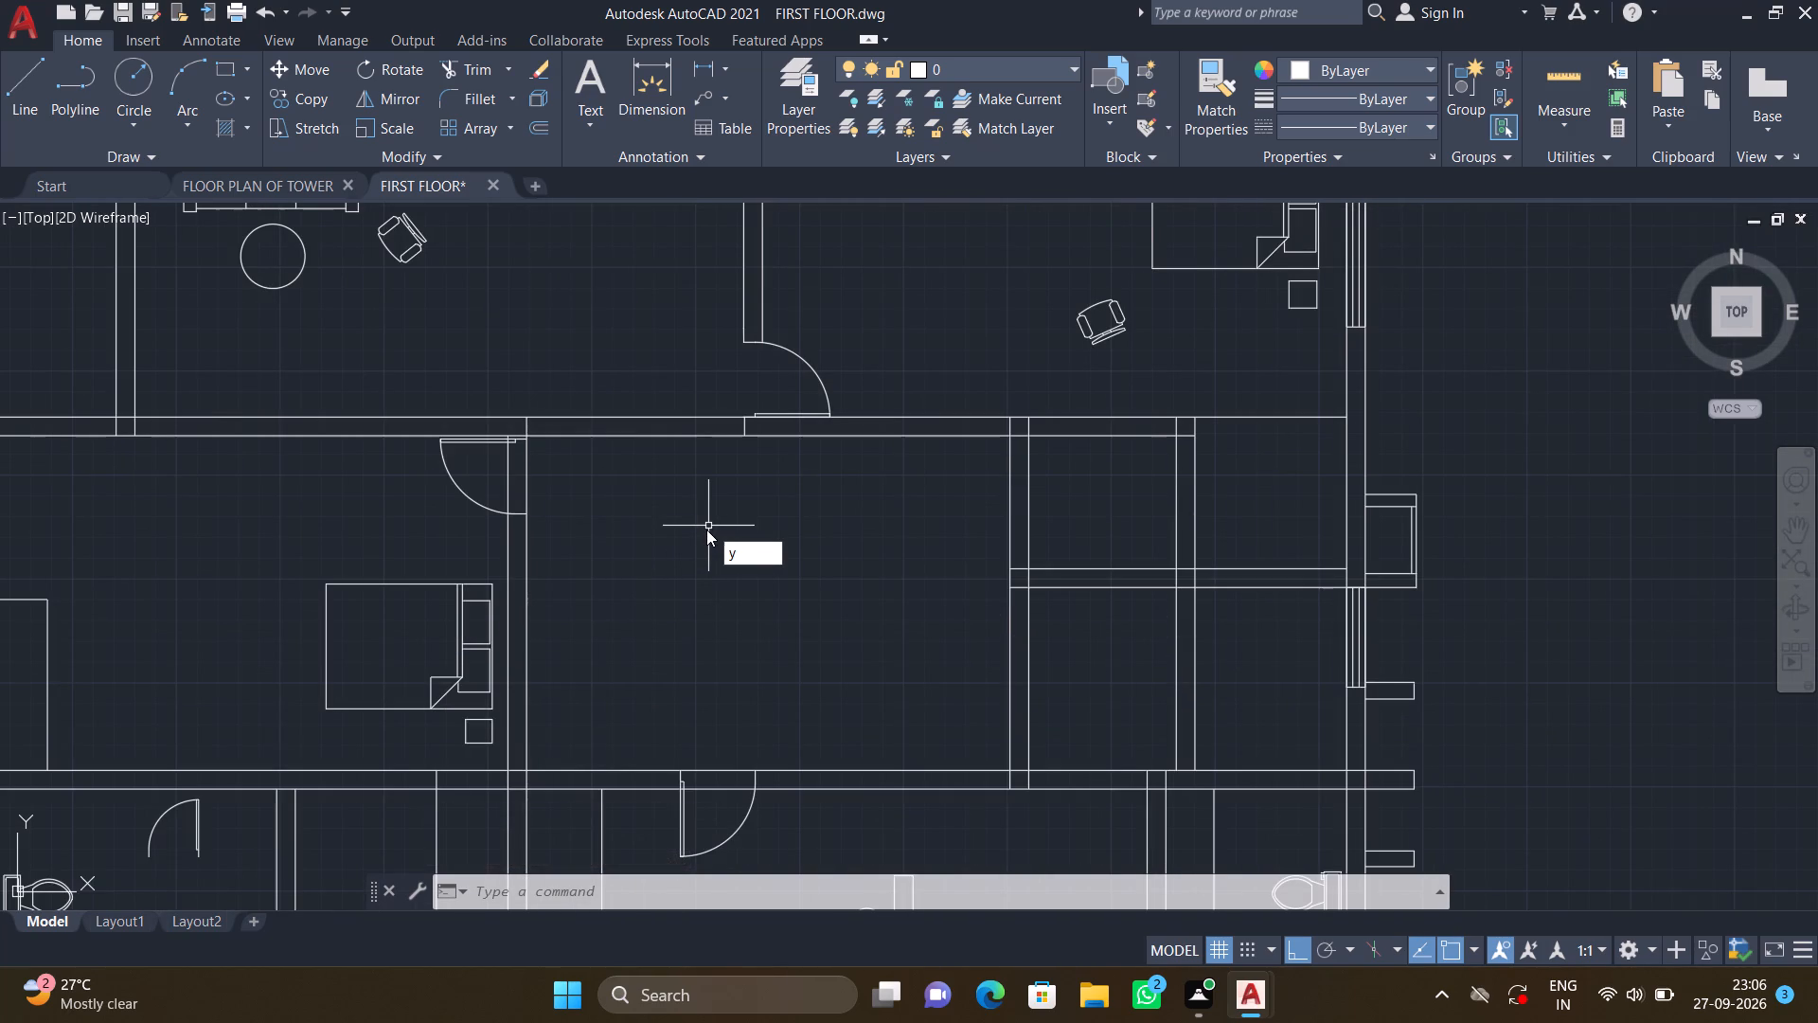
pyautogui.press('BackSpace')
pyautogui.write('tr')
pyautogui.press('Return')
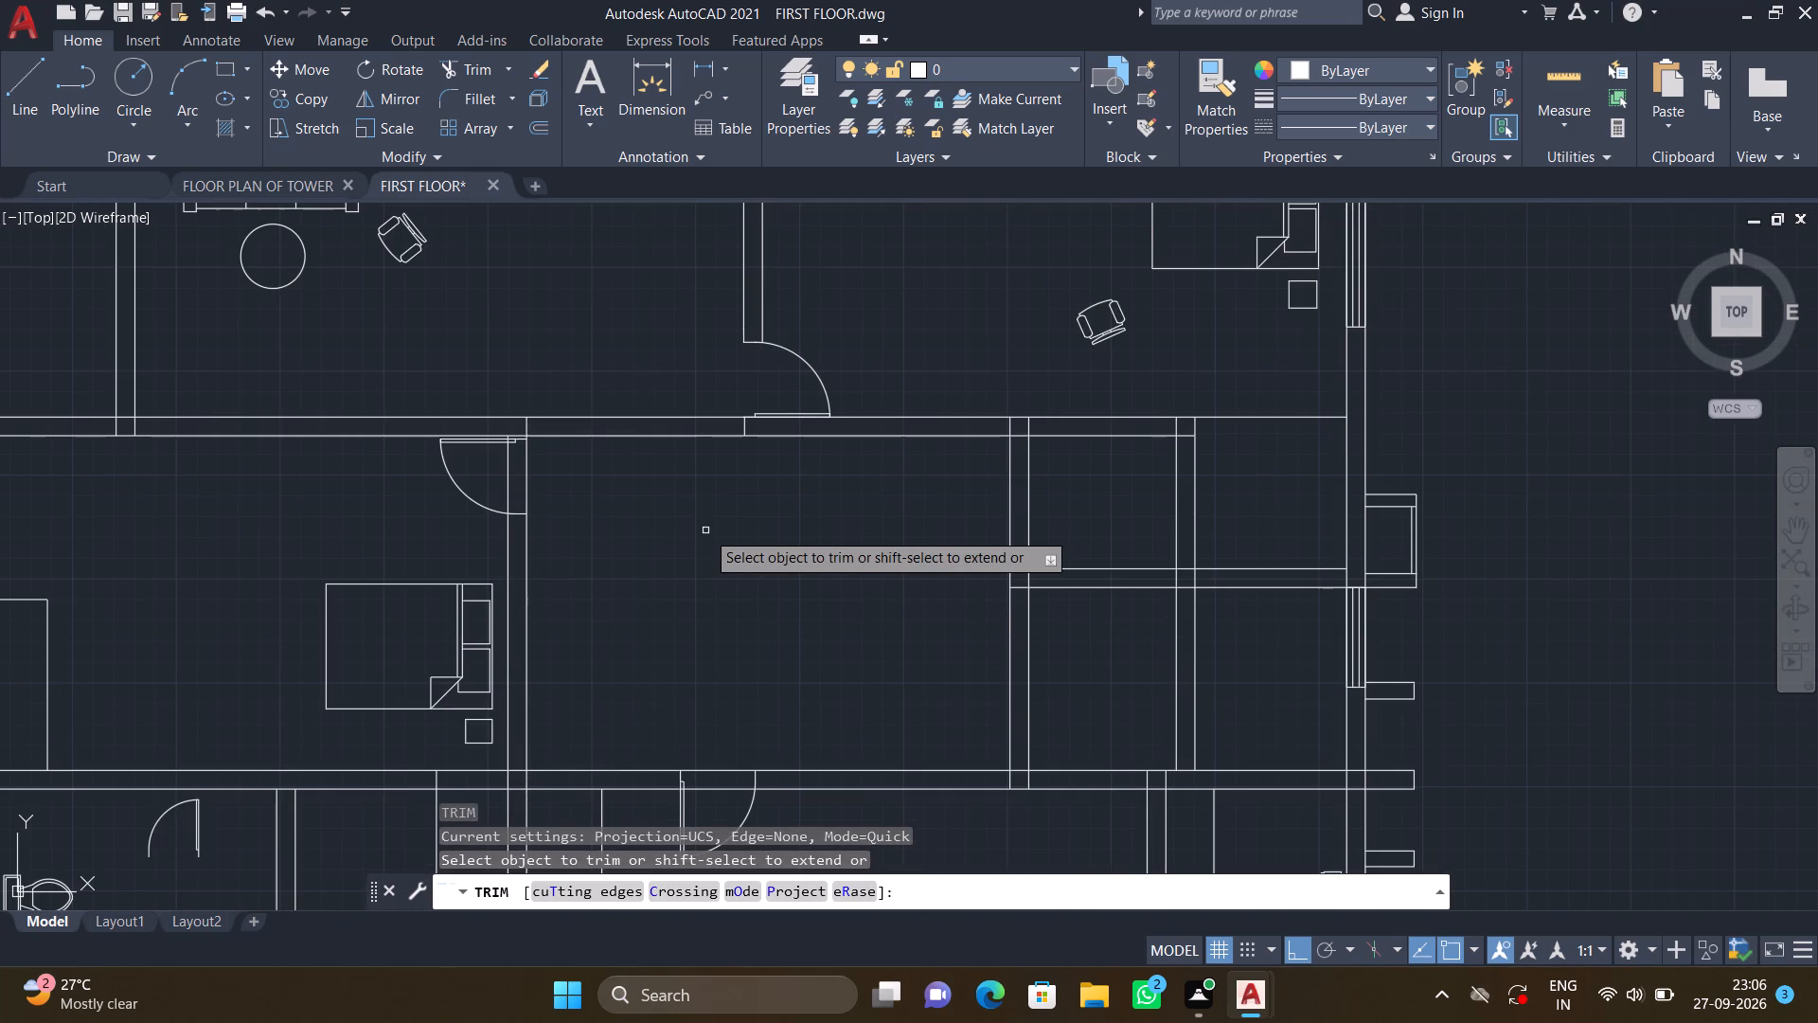
pyautogui.click(628, 388)
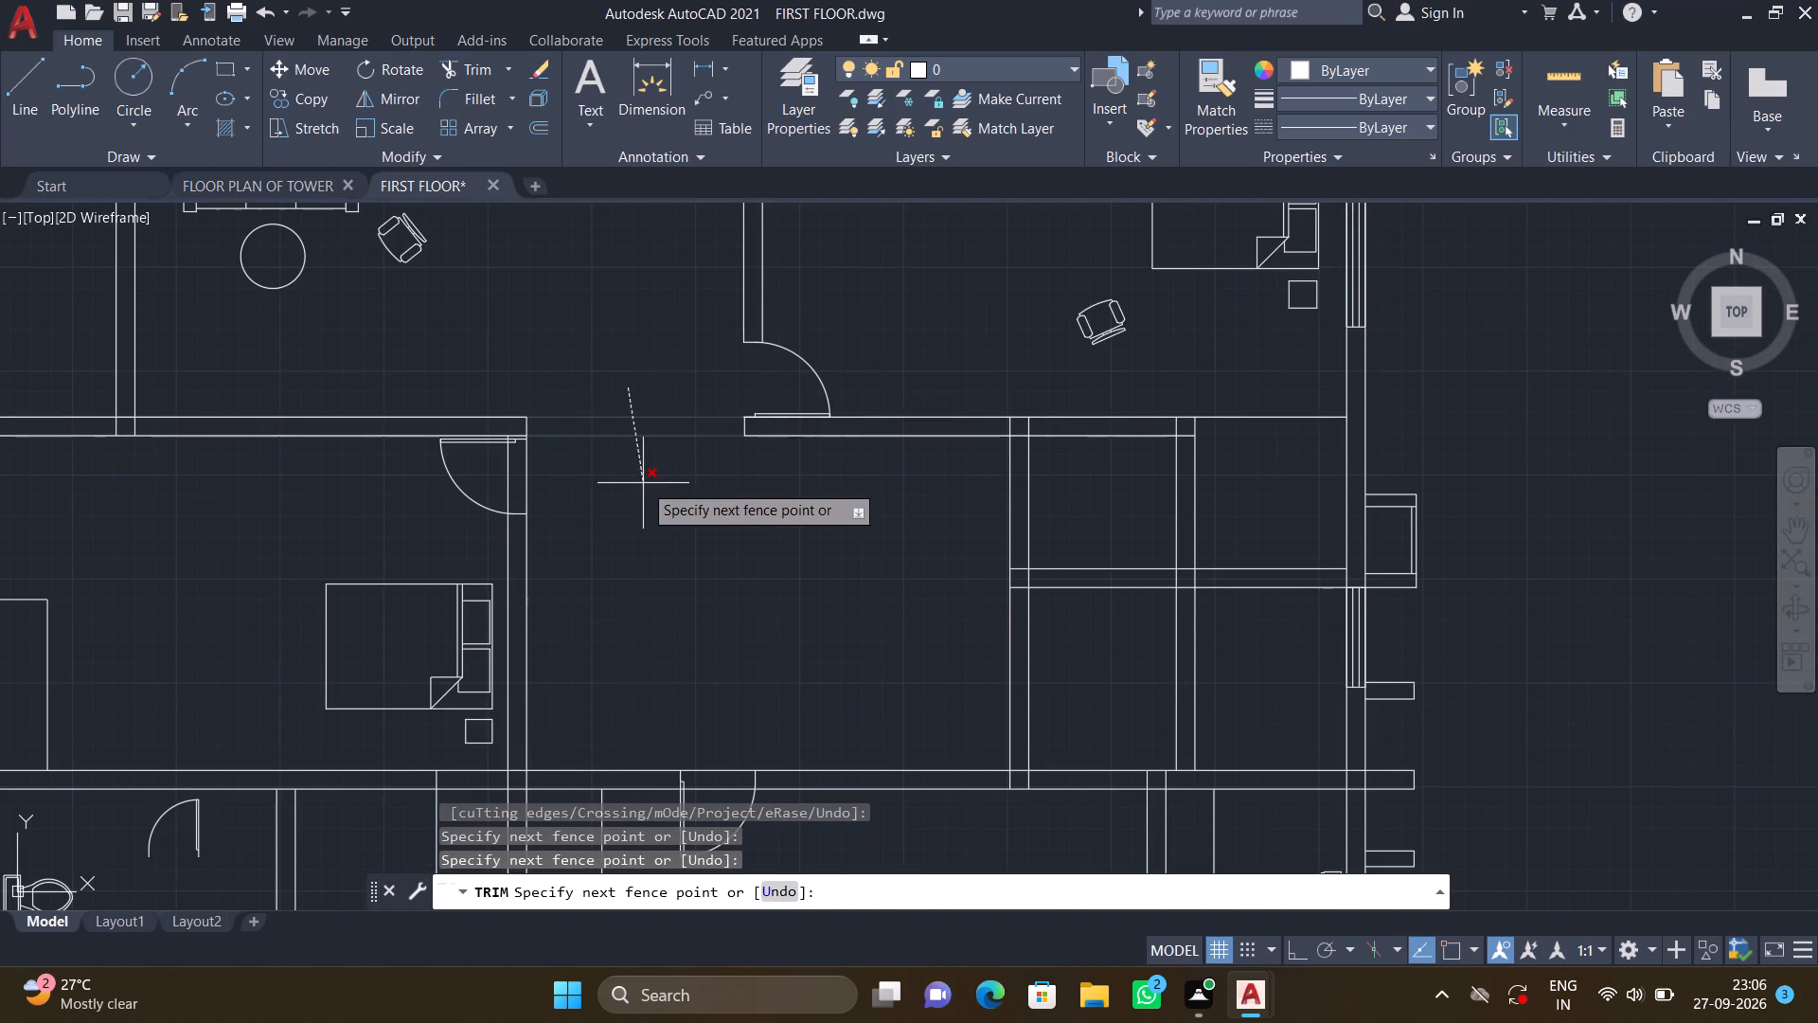
pyautogui.click(643, 490)
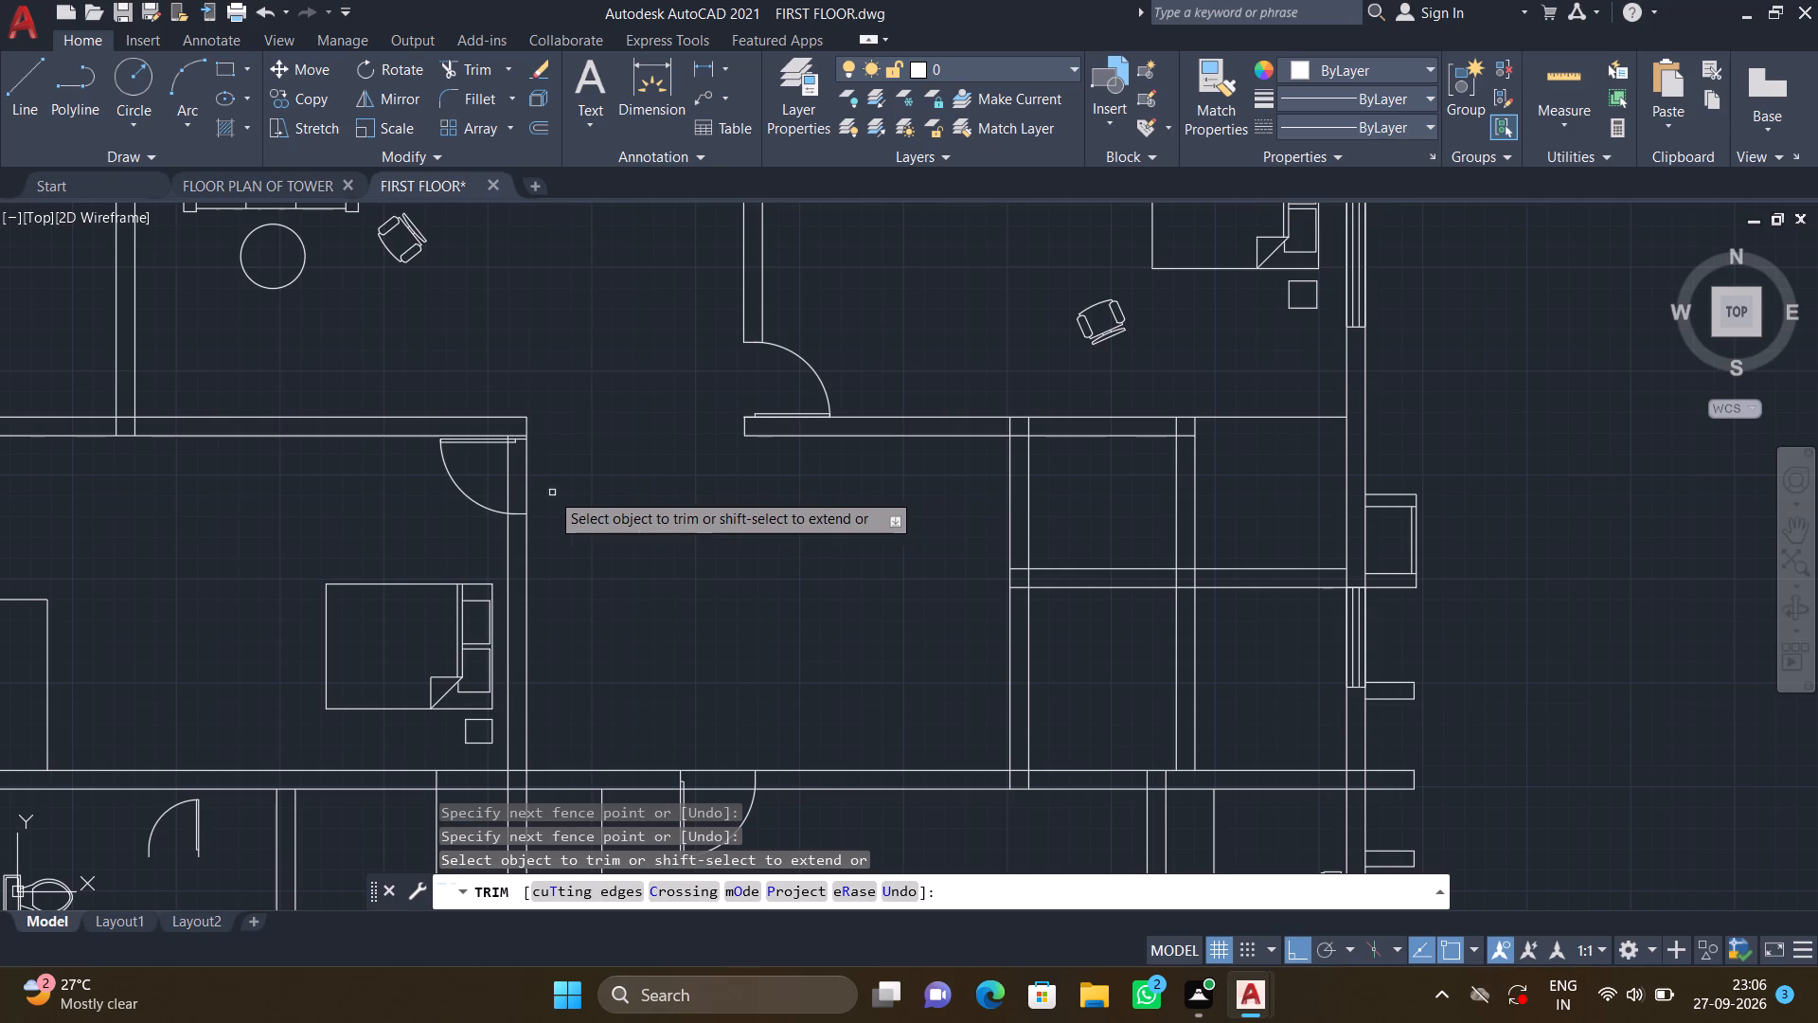
# Trim the vertical wall's left line across the left bedroom's door opening.
pyautogui.click(502, 483)
pyautogui.click(512, 478)
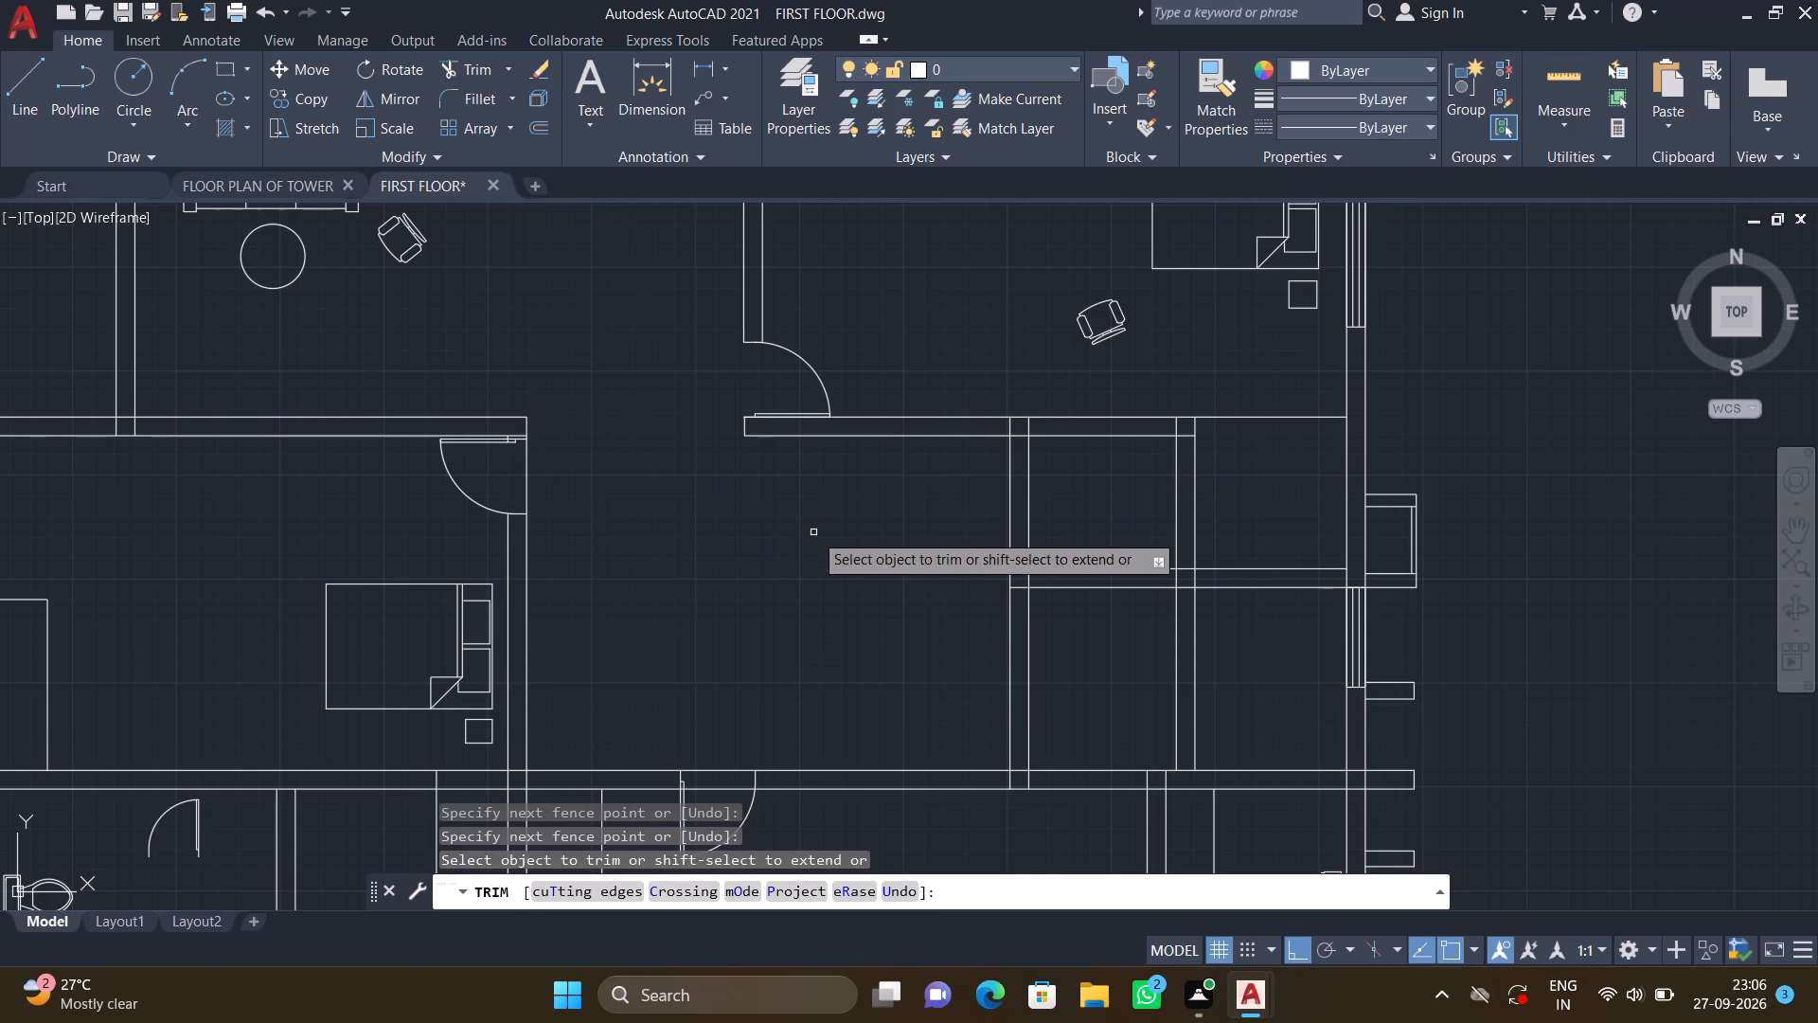
# Trim the horizontal wall's lower line across the door opening between the central room and the bedroom below.
pyautogui.moveTo(816, 608); pyautogui.dragTo(793, 536, button='middle')
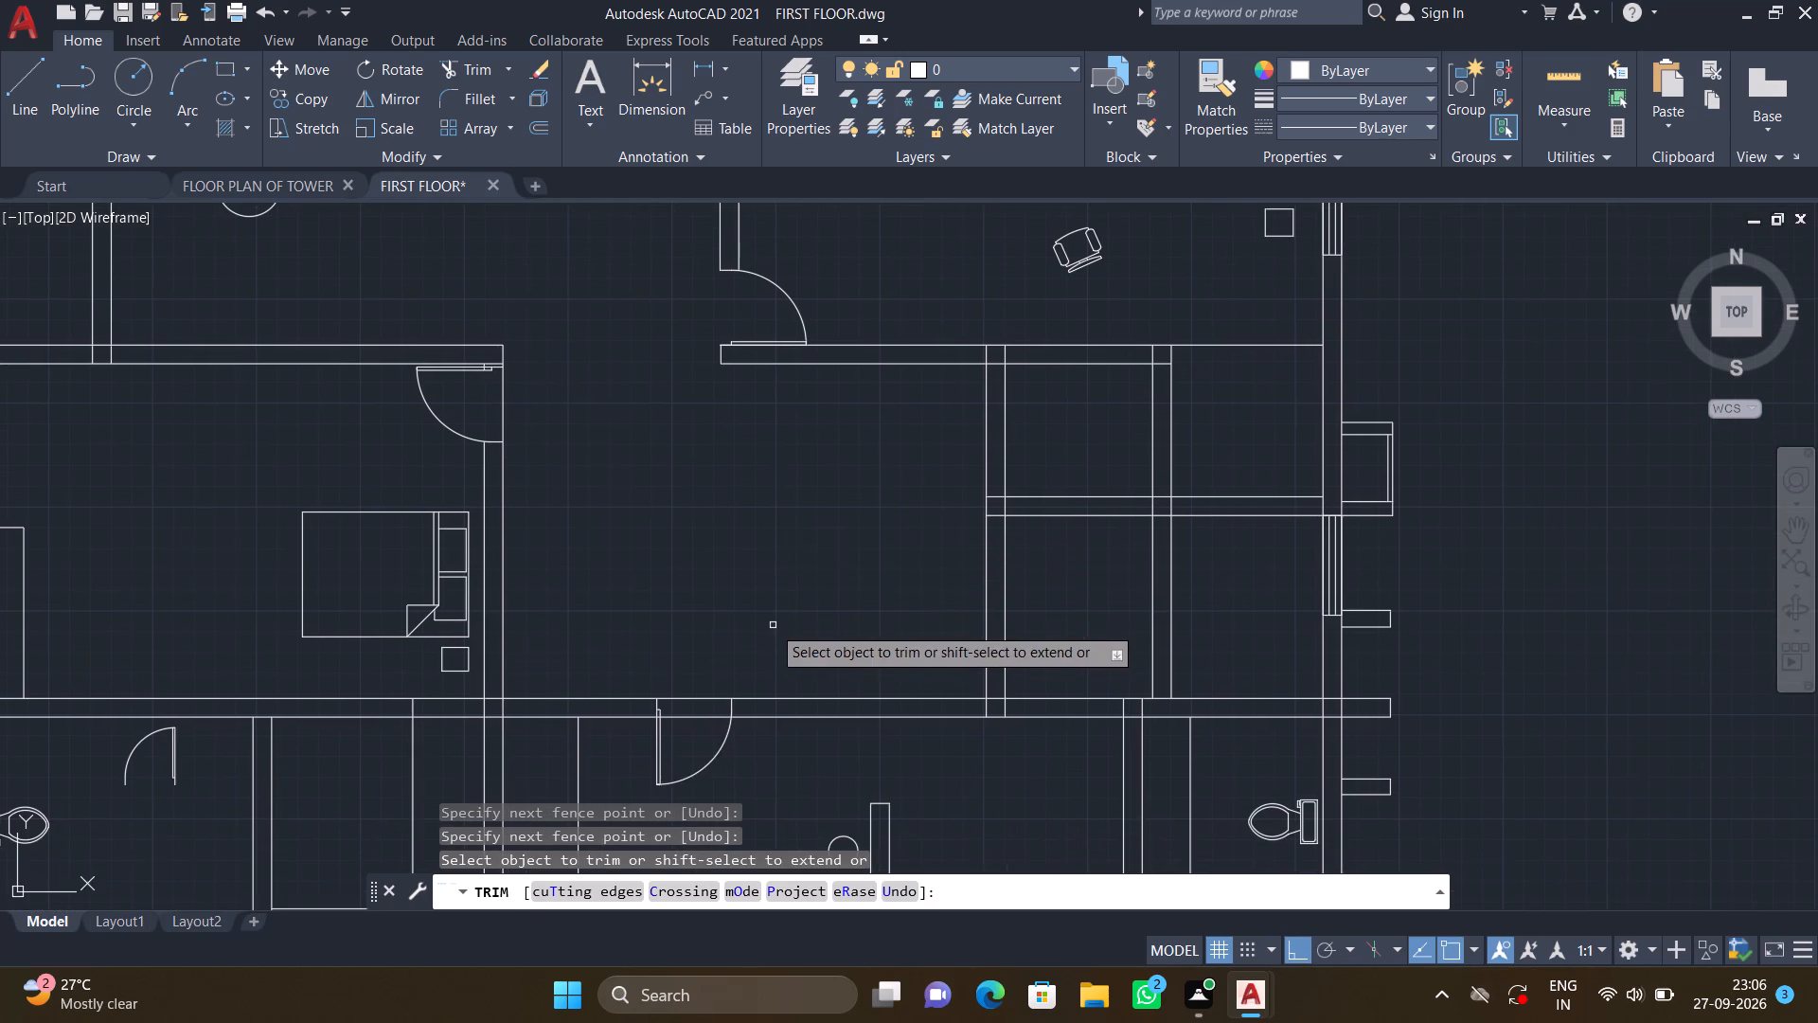
pyautogui.moveTo(765, 605); pyautogui.dragTo(783, 409, button='middle')
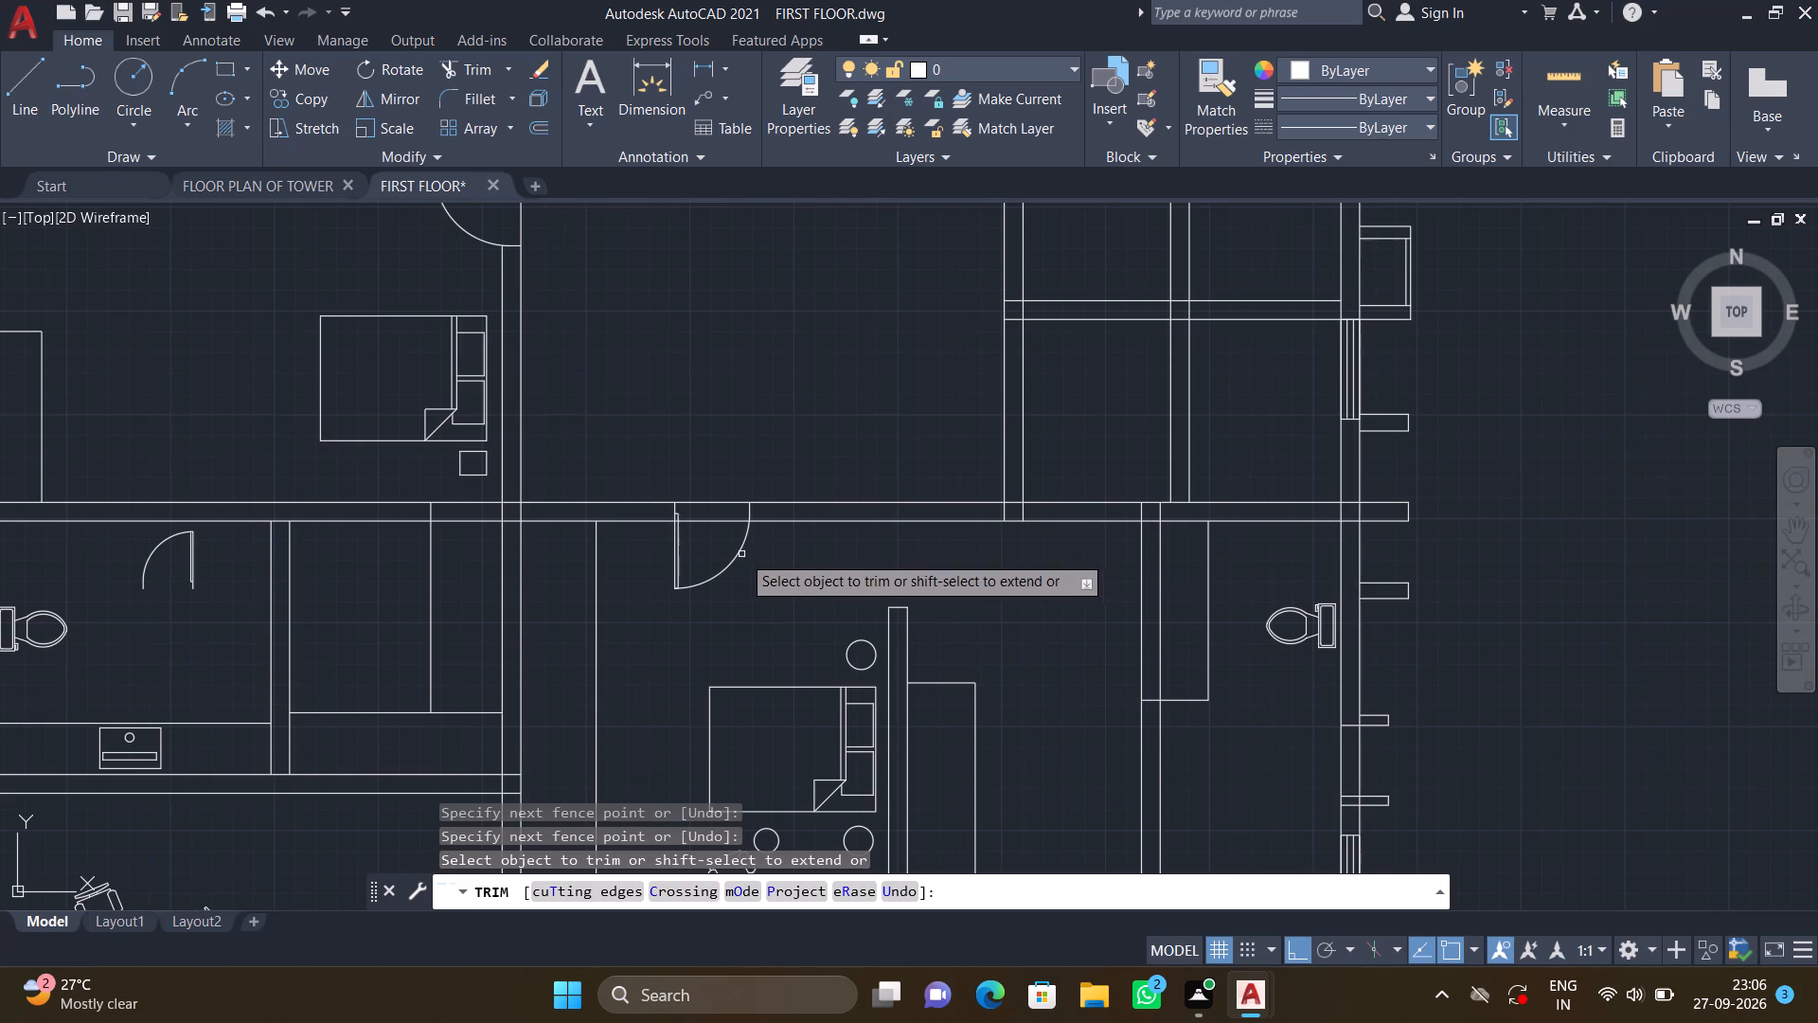
pyautogui.scroll(2, 739, 551)
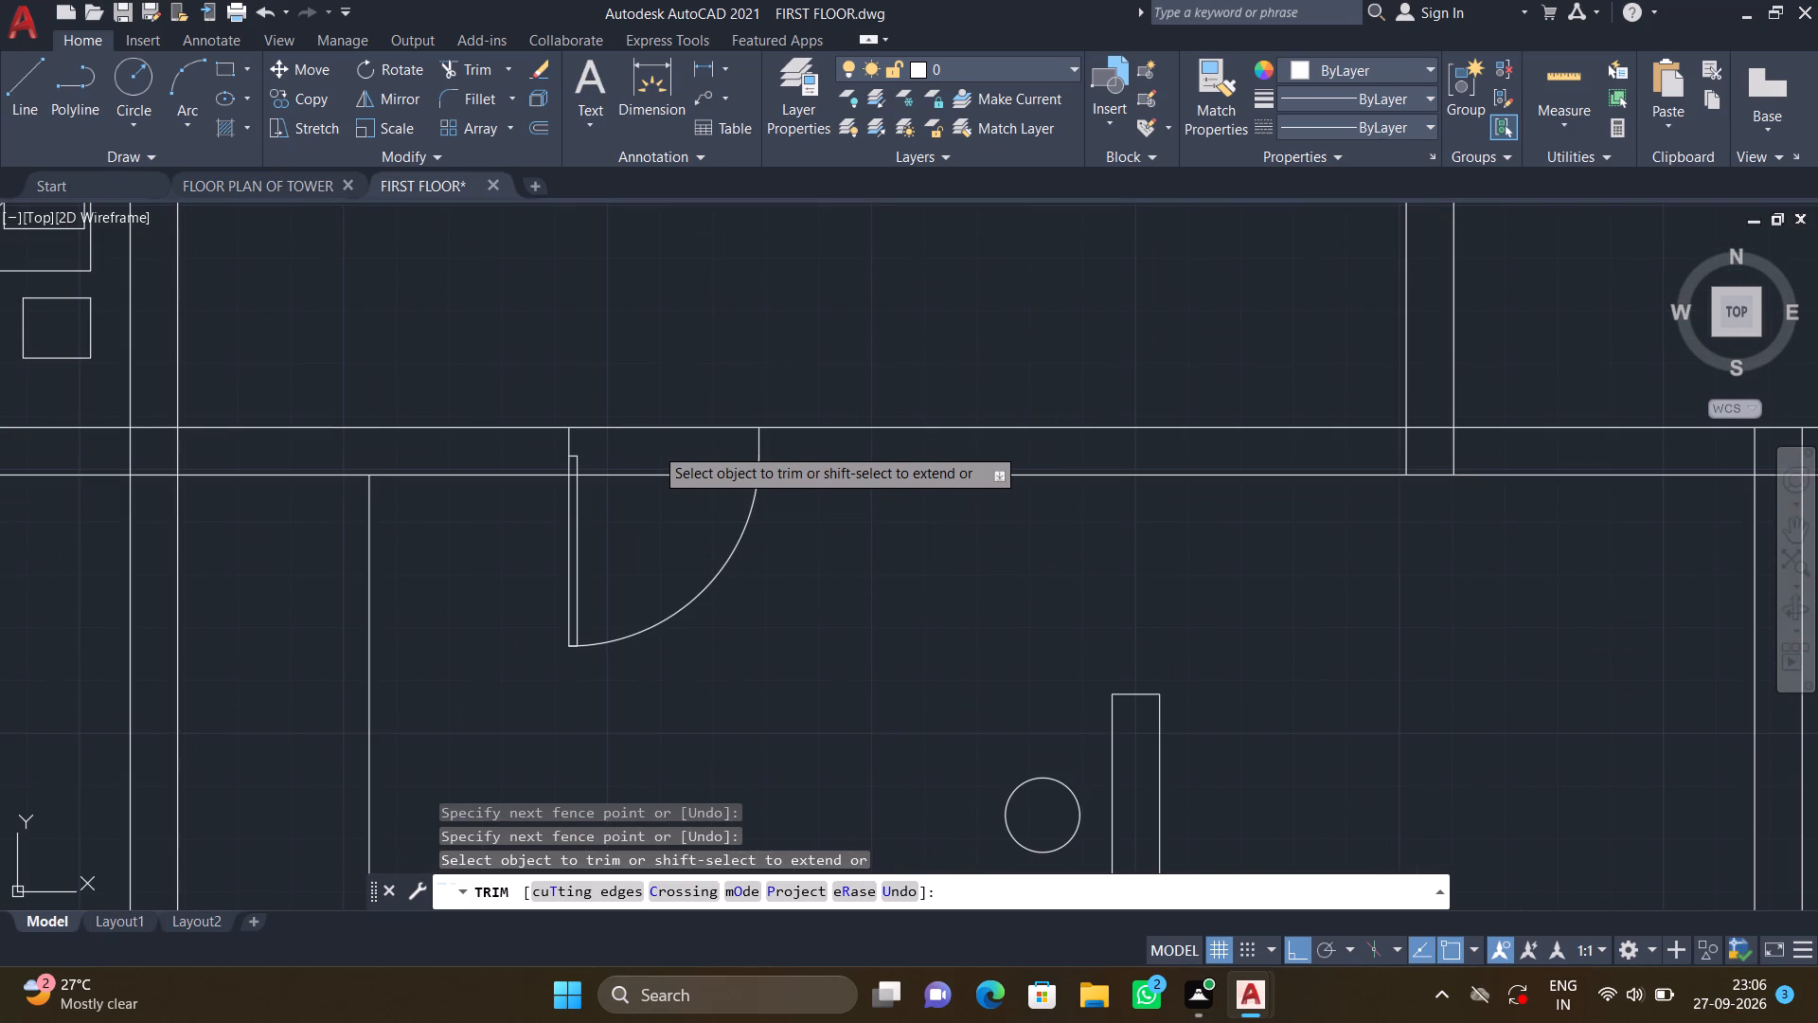
pyautogui.click(654, 446)
pyautogui.click(658, 495)
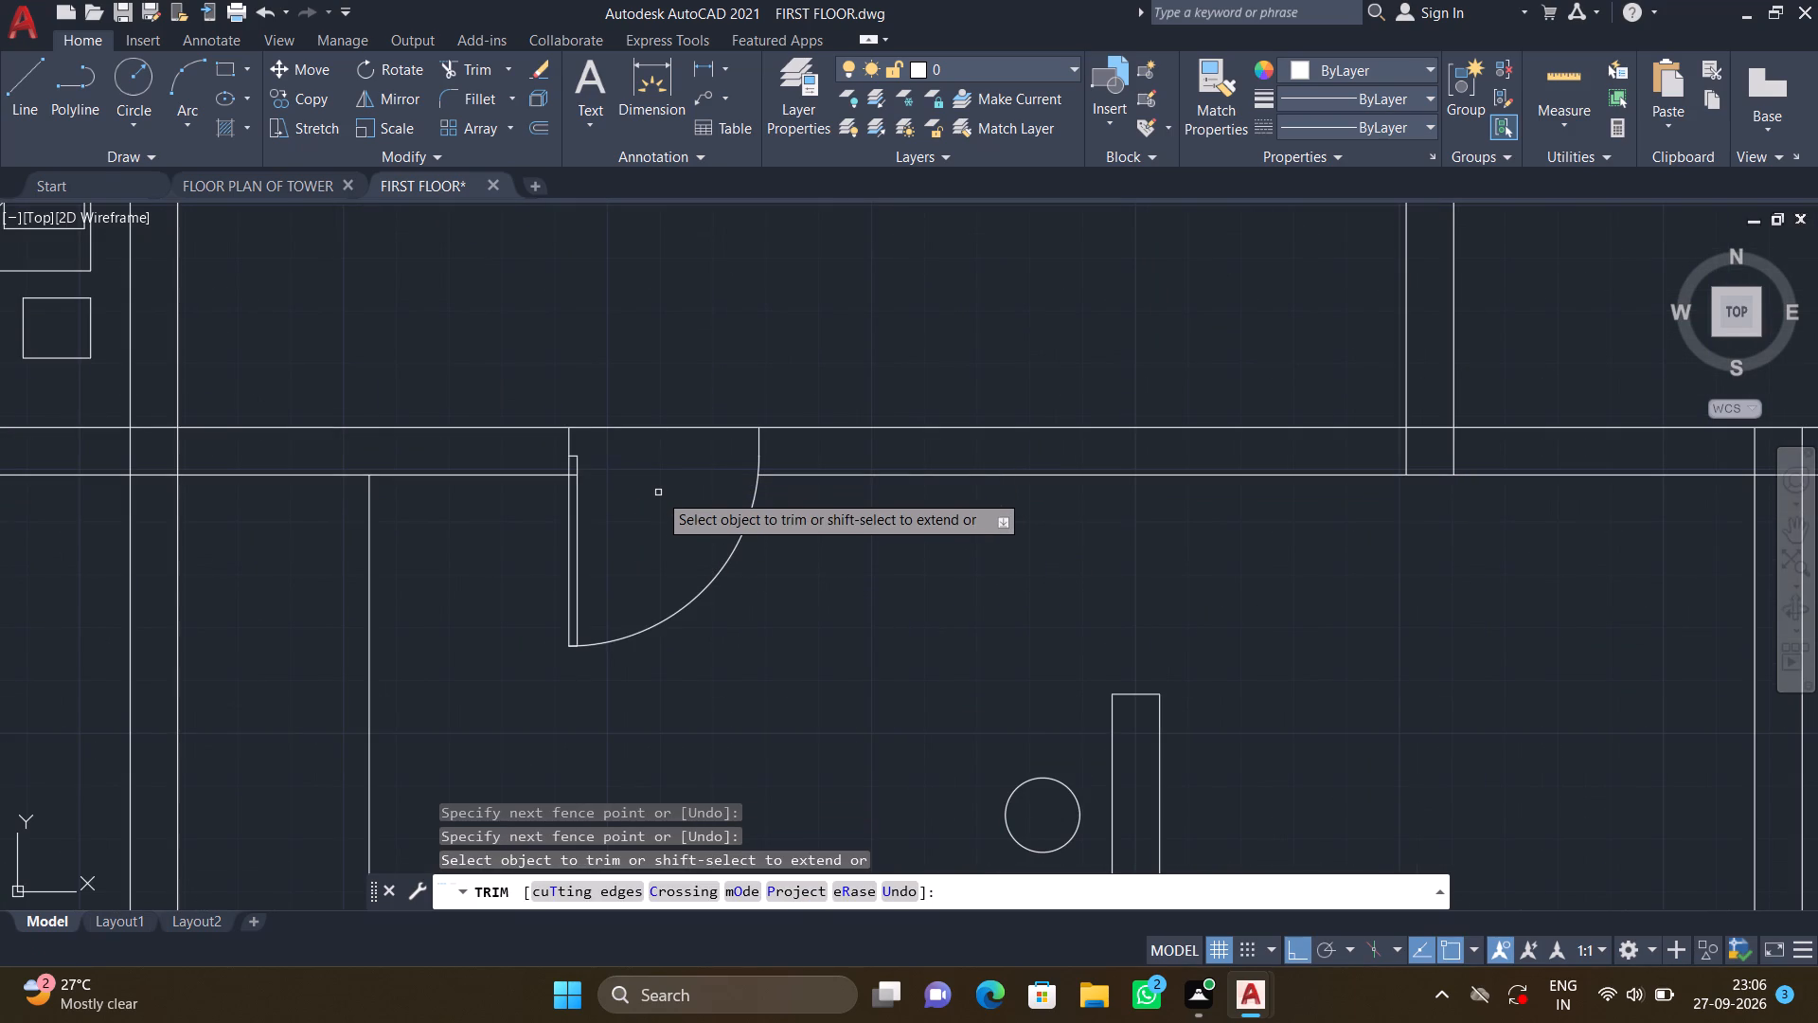
pyautogui.scroll(-2, 715, 532)
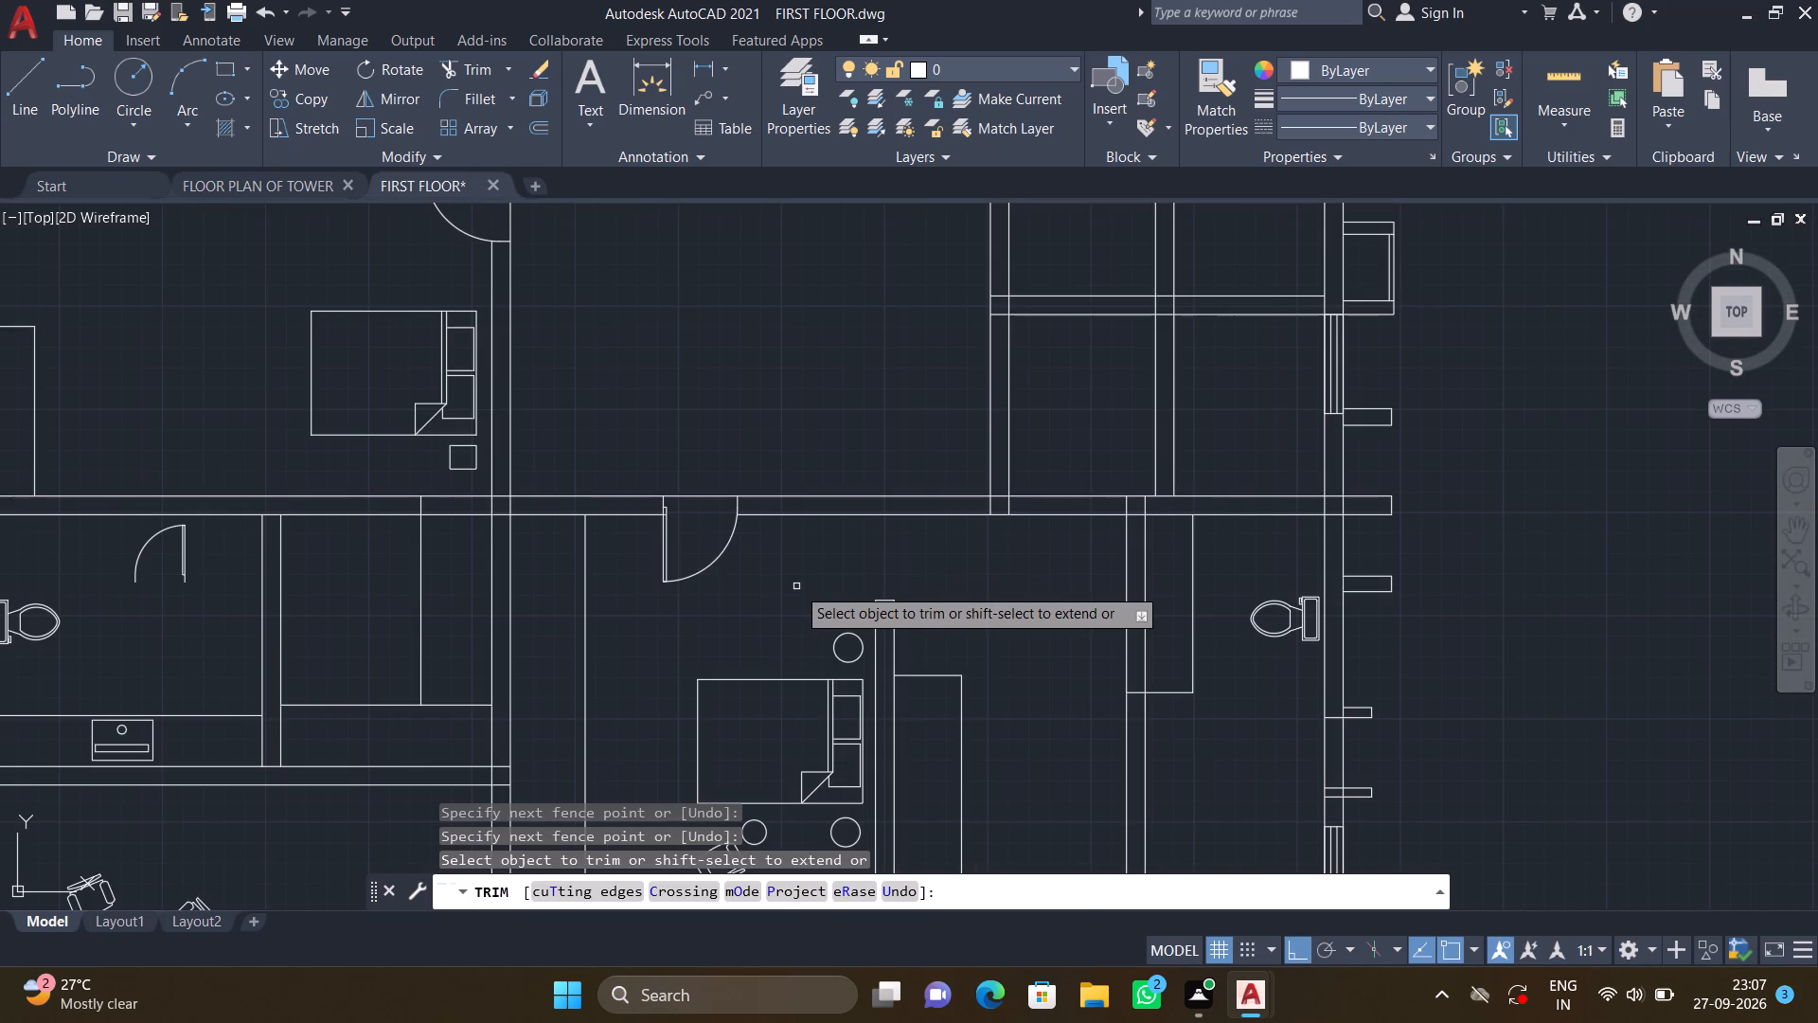
# Trim away both vertical partitions below the small rooms' horizontal partition, east of the central room.
pyautogui.moveTo(794, 585); pyautogui.dragTo(693, 571, button='middle')
pyautogui.scroll(-2, 846, 604)
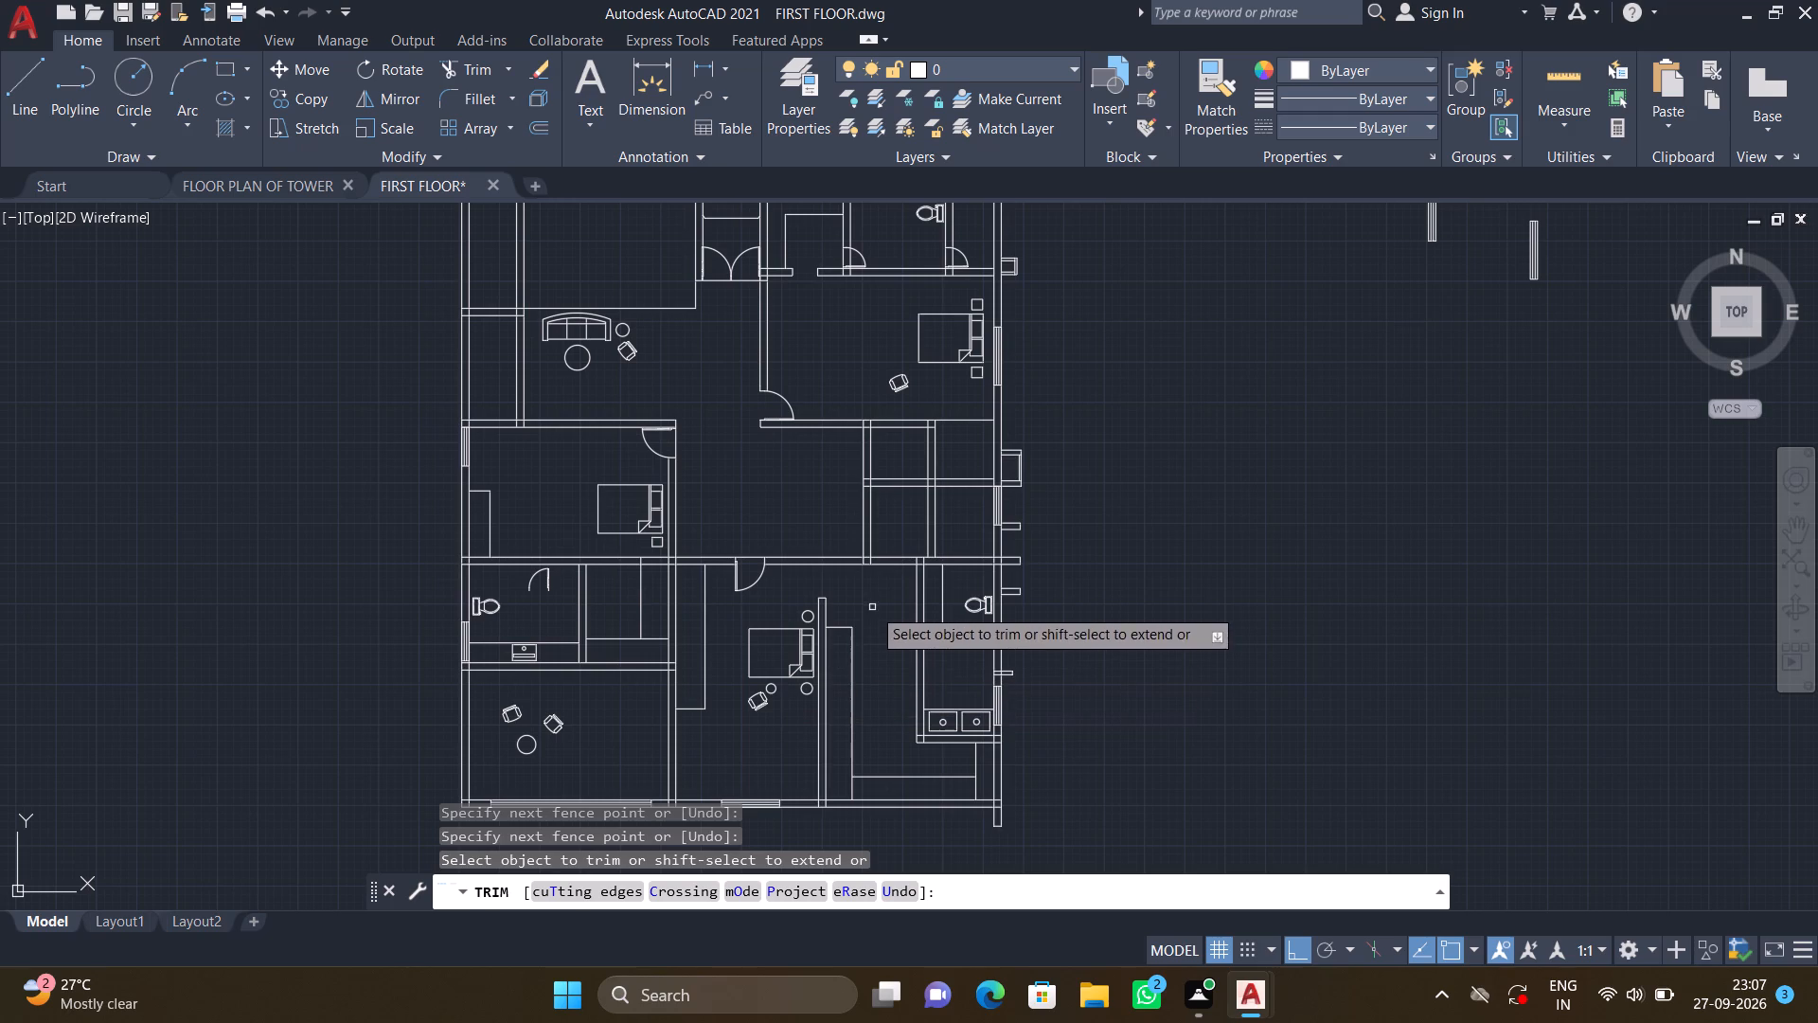
pyautogui.scroll(2, 865, 511)
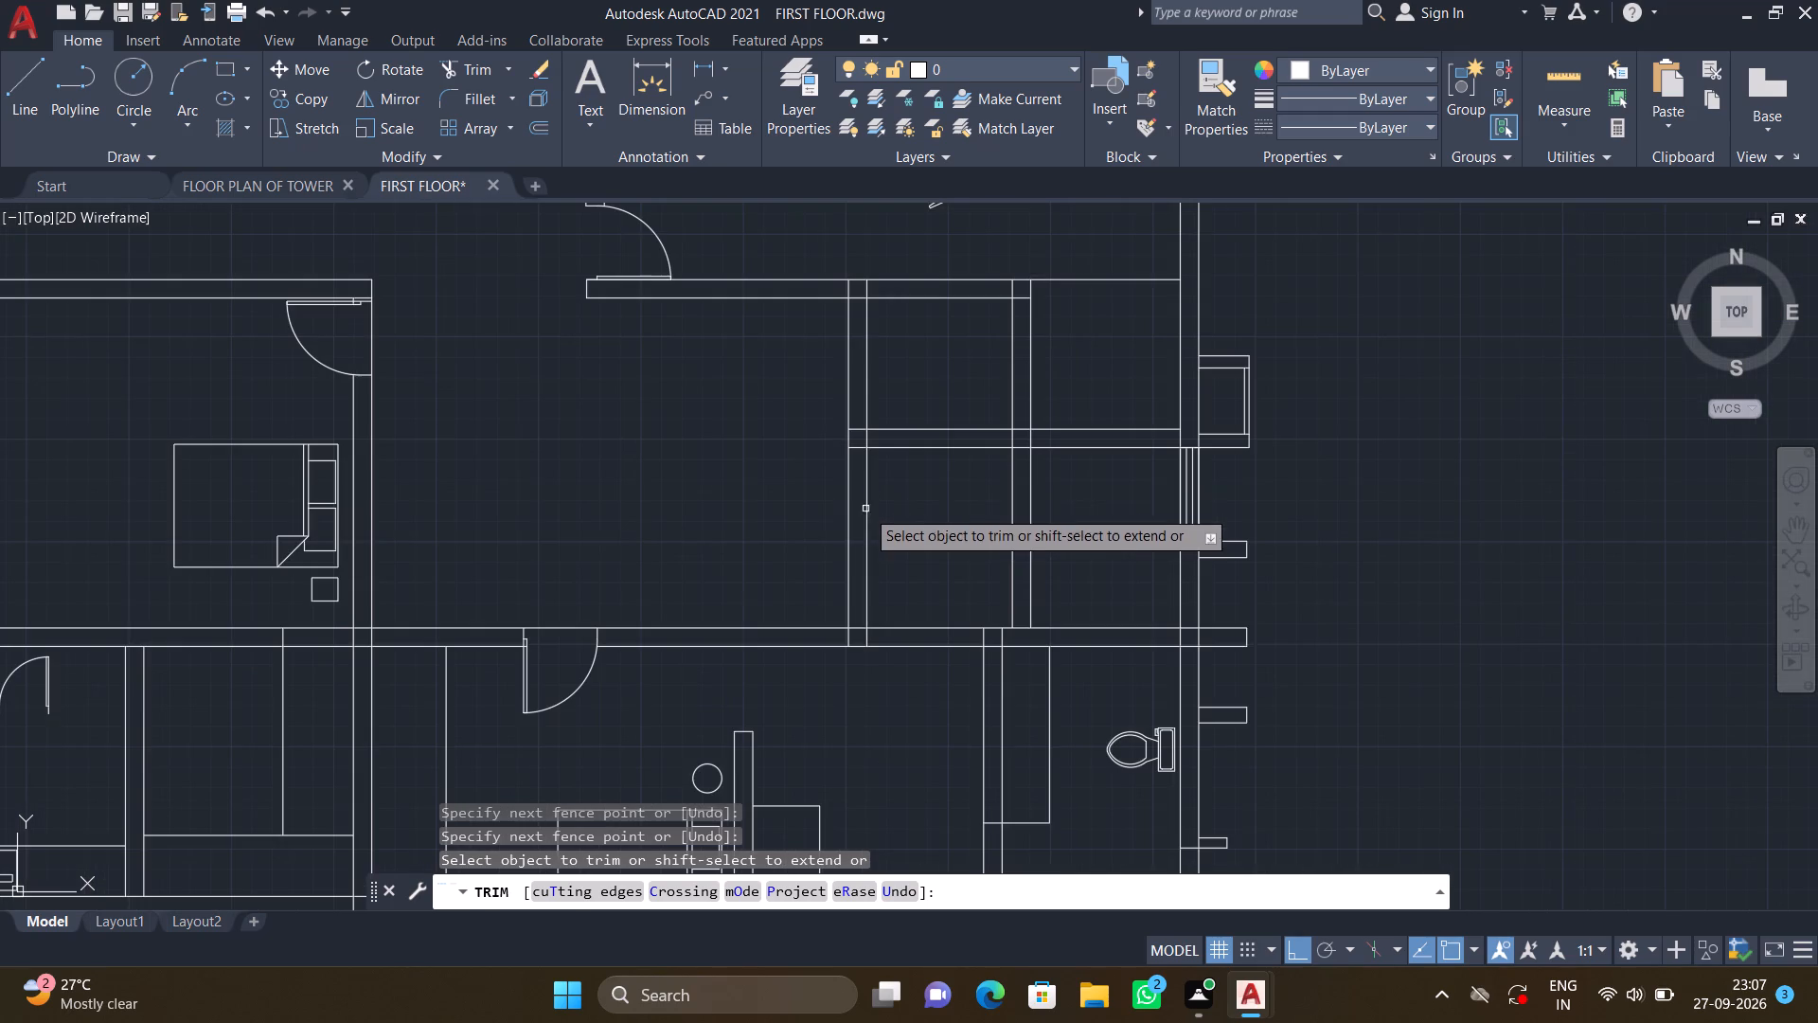
pyautogui.moveTo(778, 510); pyautogui.dragTo(788, 507)
pyautogui.click(903, 508)
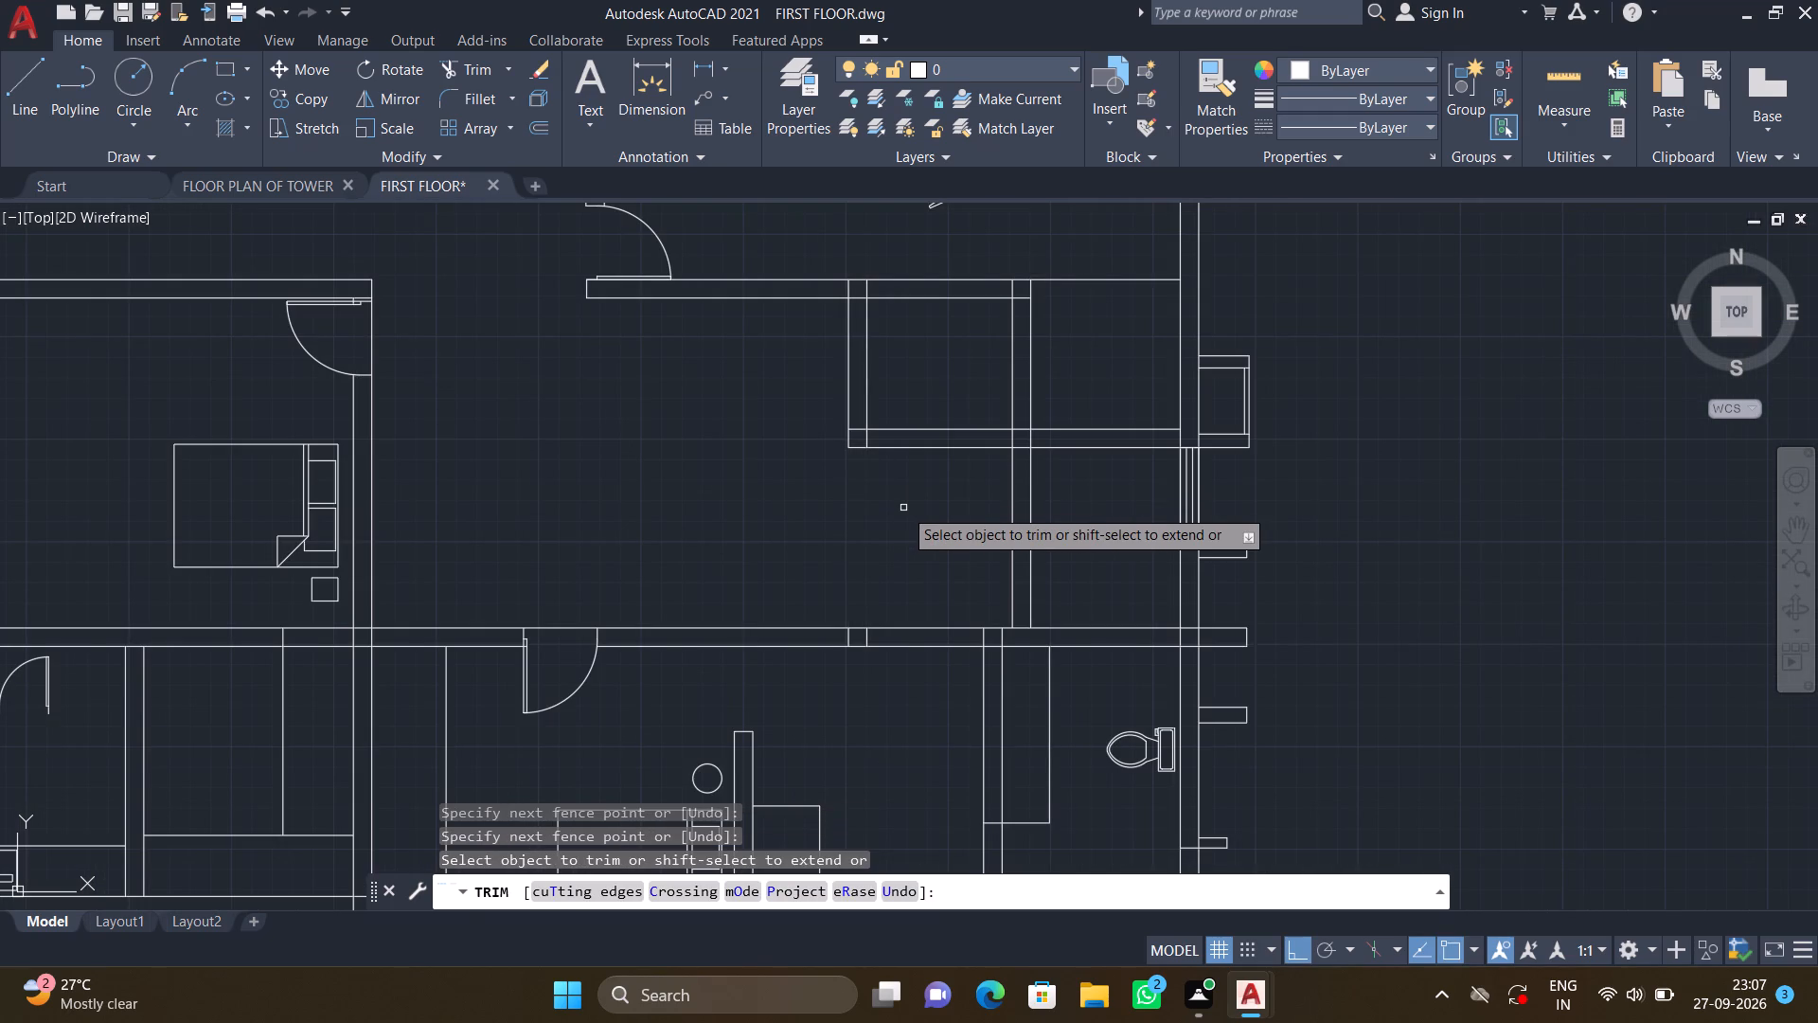
pyautogui.click(930, 516)
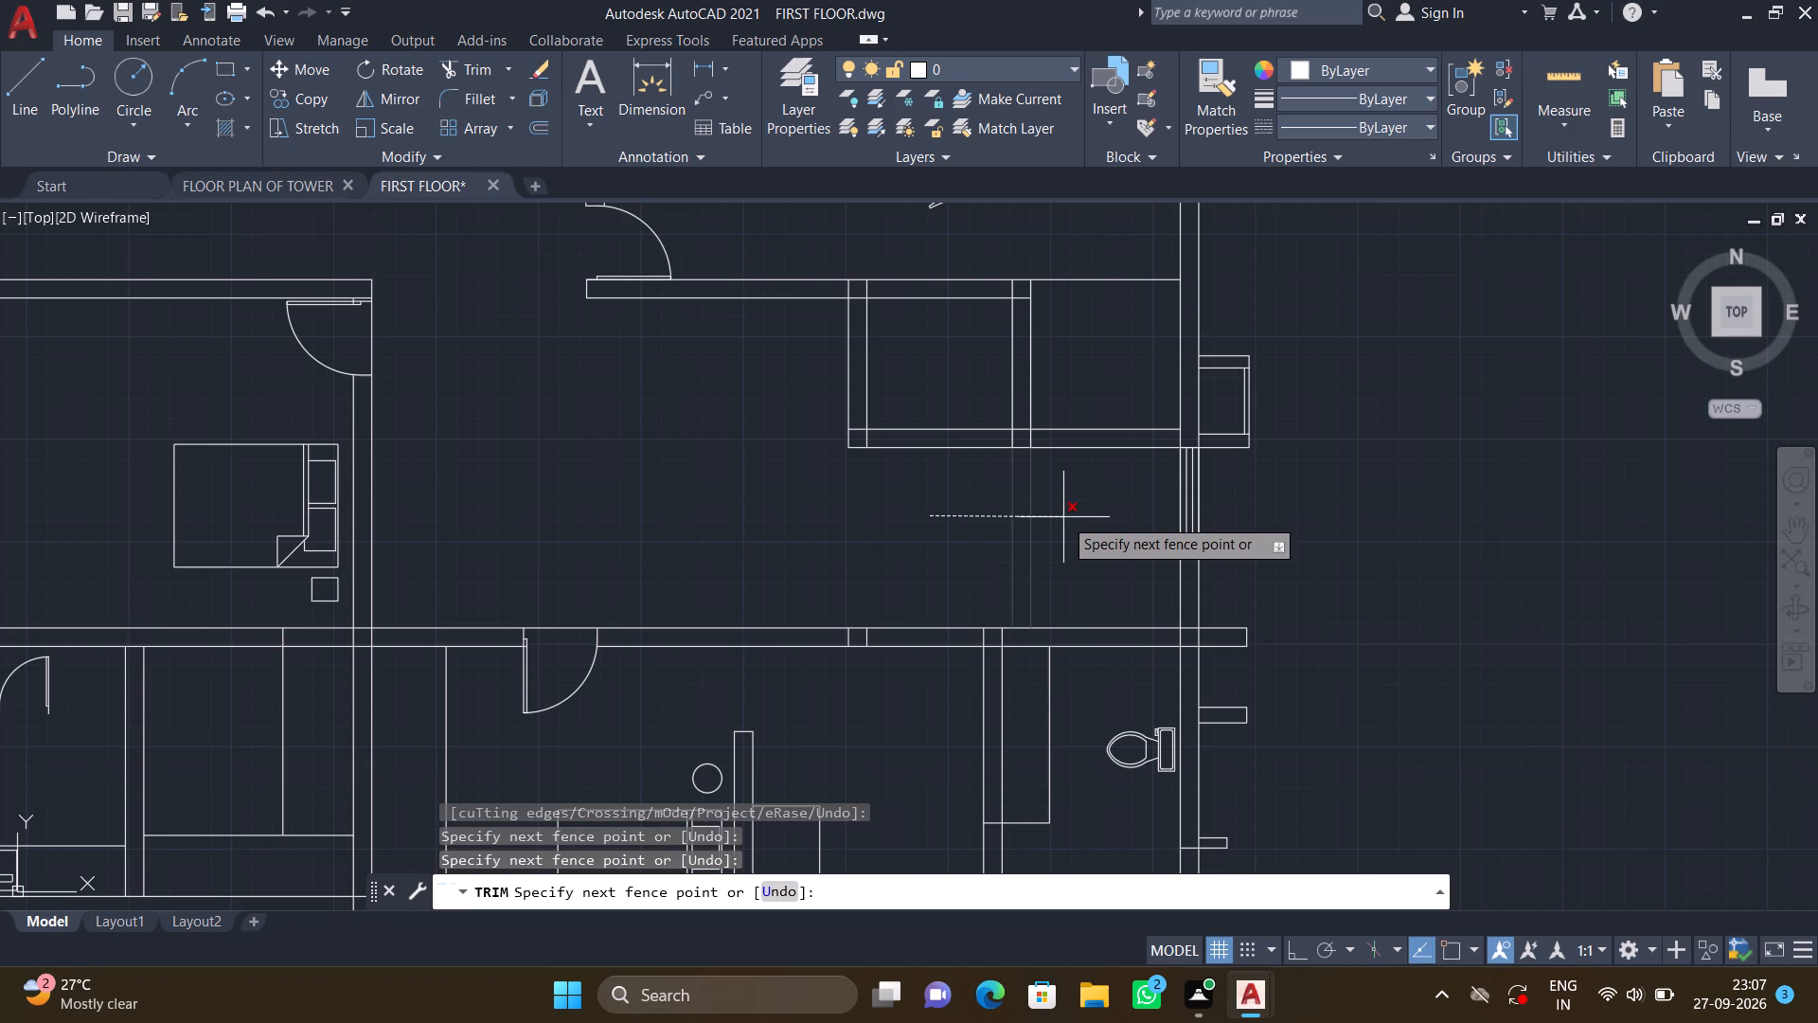
pyautogui.click(1096, 523)
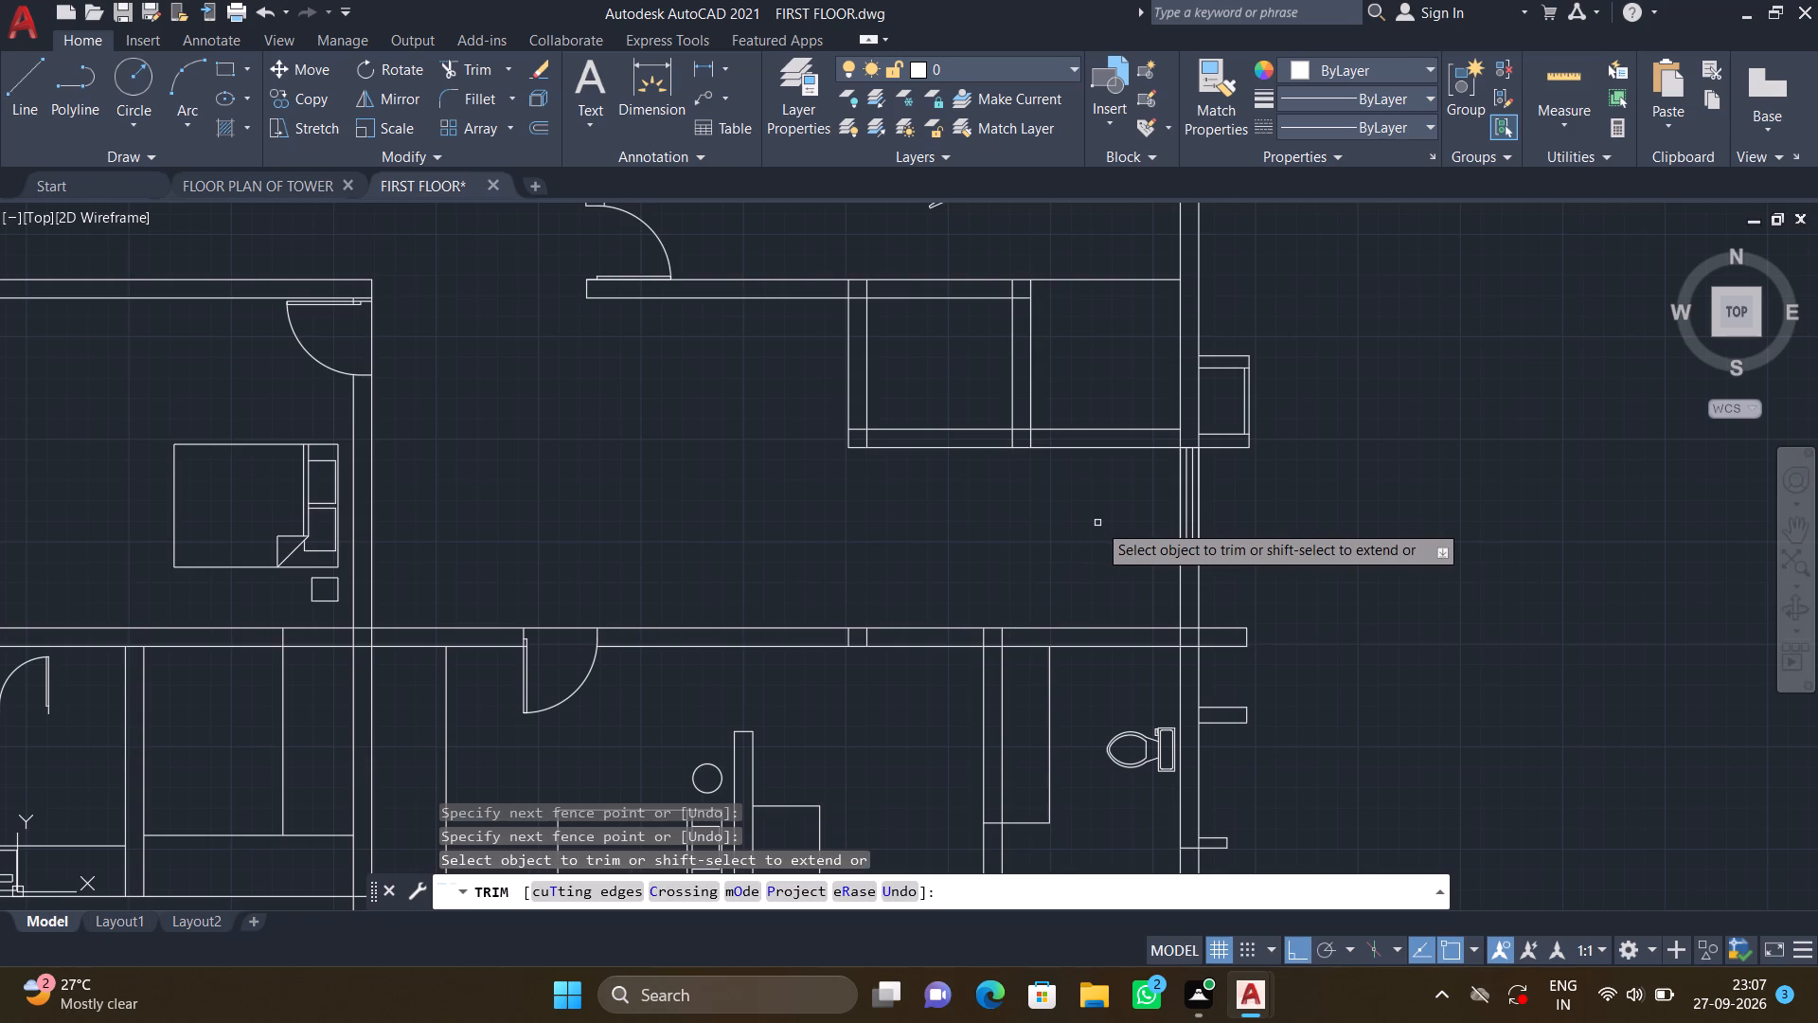
# Trim the short leftover stubs of the removed partition inside the horizontal wall below the central room.
pyautogui.scroll(3, 845, 638)
pyautogui.moveTo(771, 612); pyautogui.dragTo(941, 635)
pyautogui.press('Return')
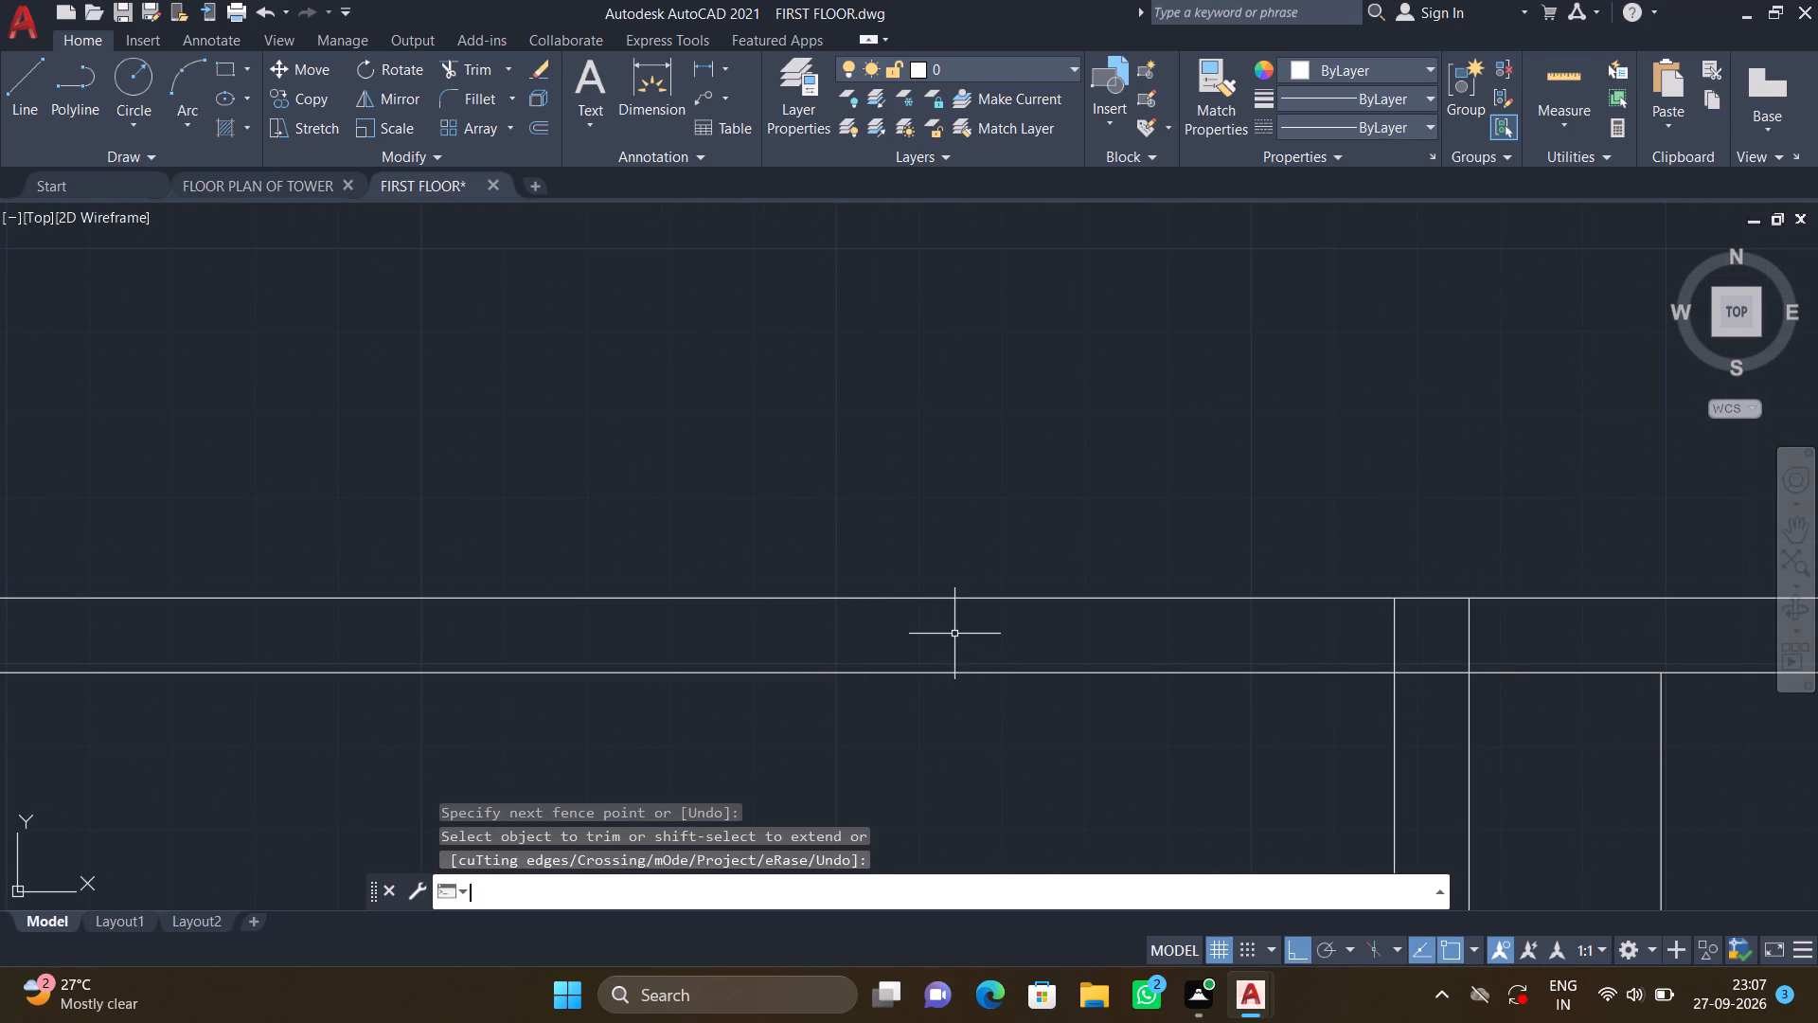
# Copy the upper-right quarter door of the smaller vertical-leaf door symbol, with Ortho off, into the east toilet just above the WC.
pyautogui.scroll(-4, 864, 605)
pyautogui.moveTo(926, 691); pyautogui.dragTo(678, 583, button='middle')
pyautogui.scroll(-3, 674, 627)
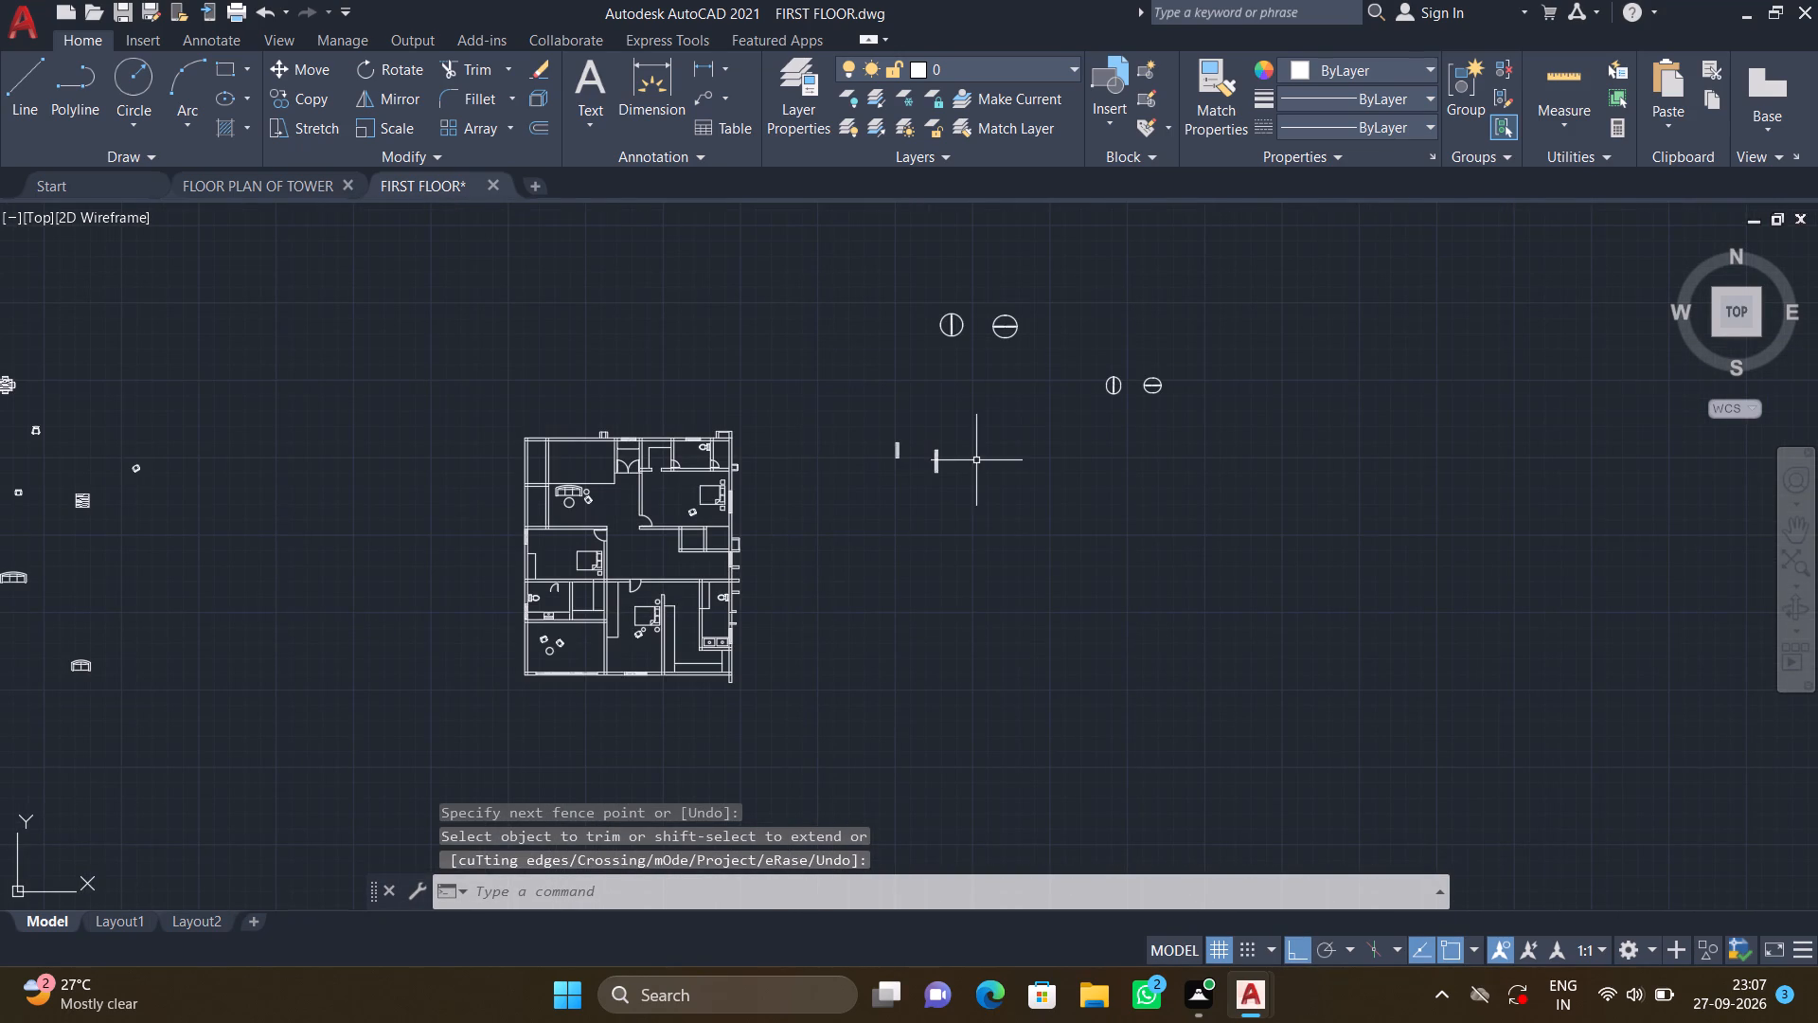
pyautogui.scroll(4, 1140, 404)
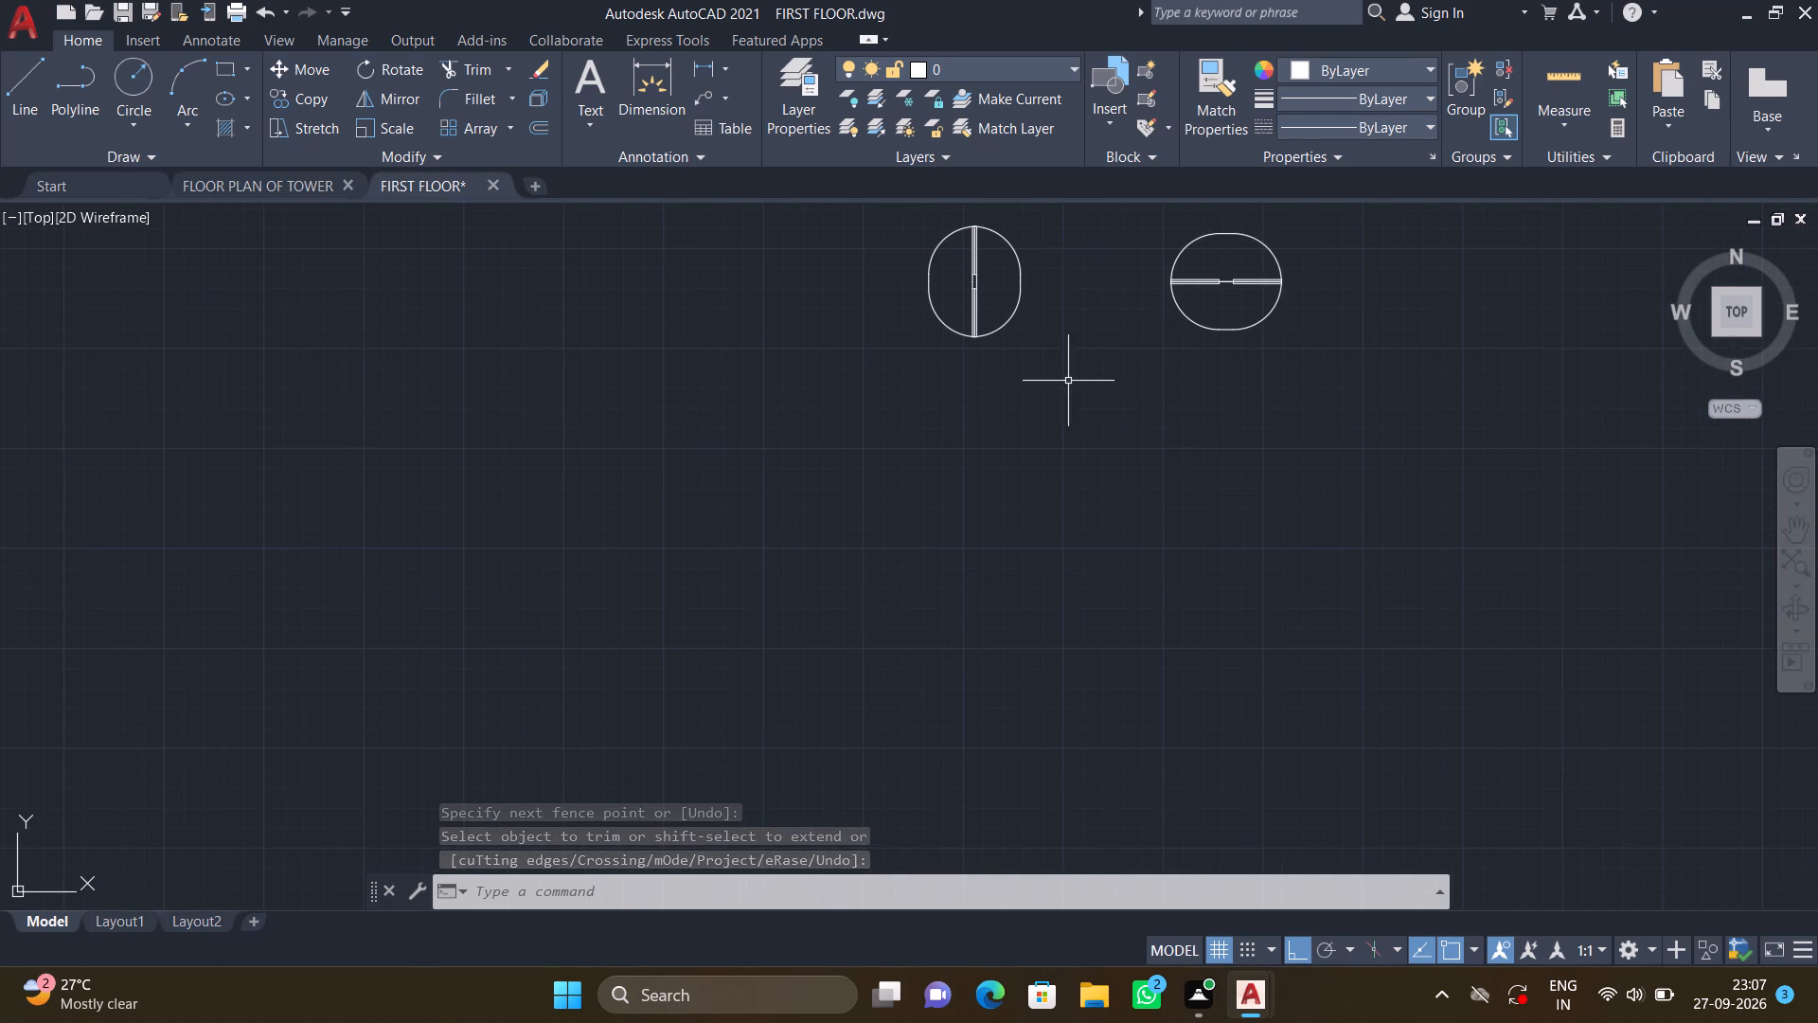
pyautogui.moveTo(1051, 351); pyautogui.dragTo(1027, 484, button='middle')
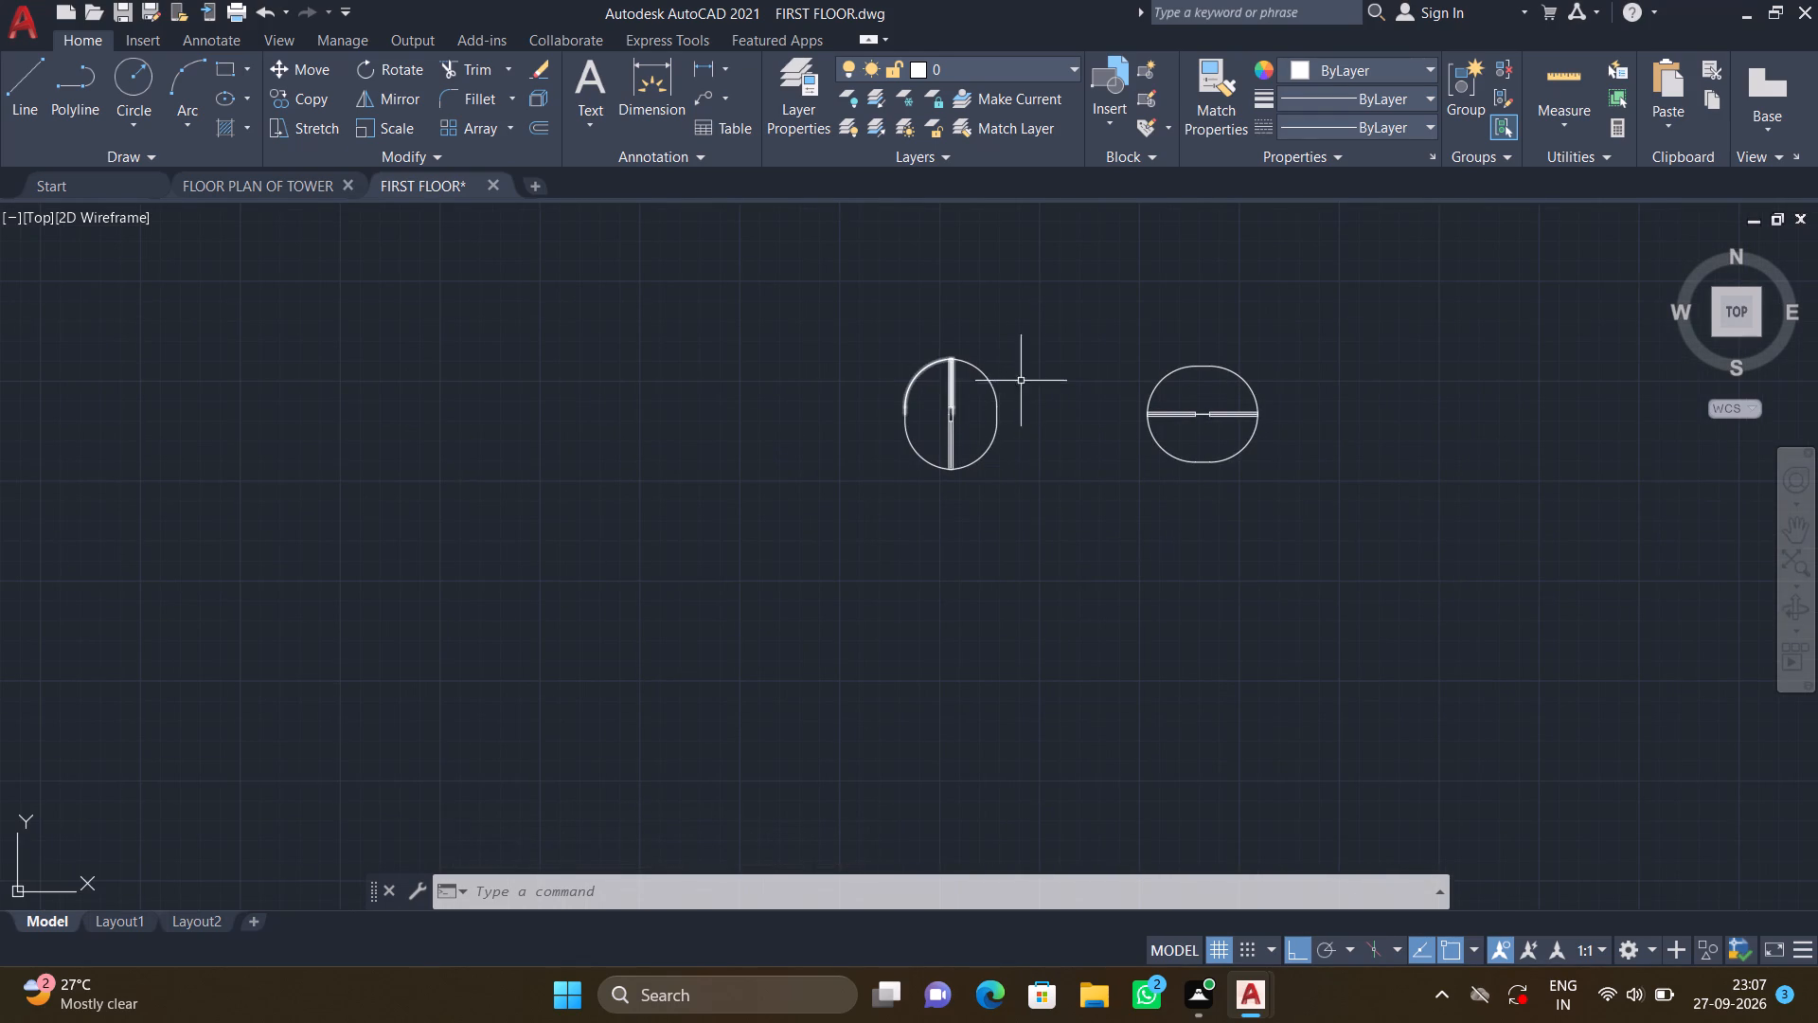
pyautogui.scroll(1, 1046, 383)
pyautogui.press('c')
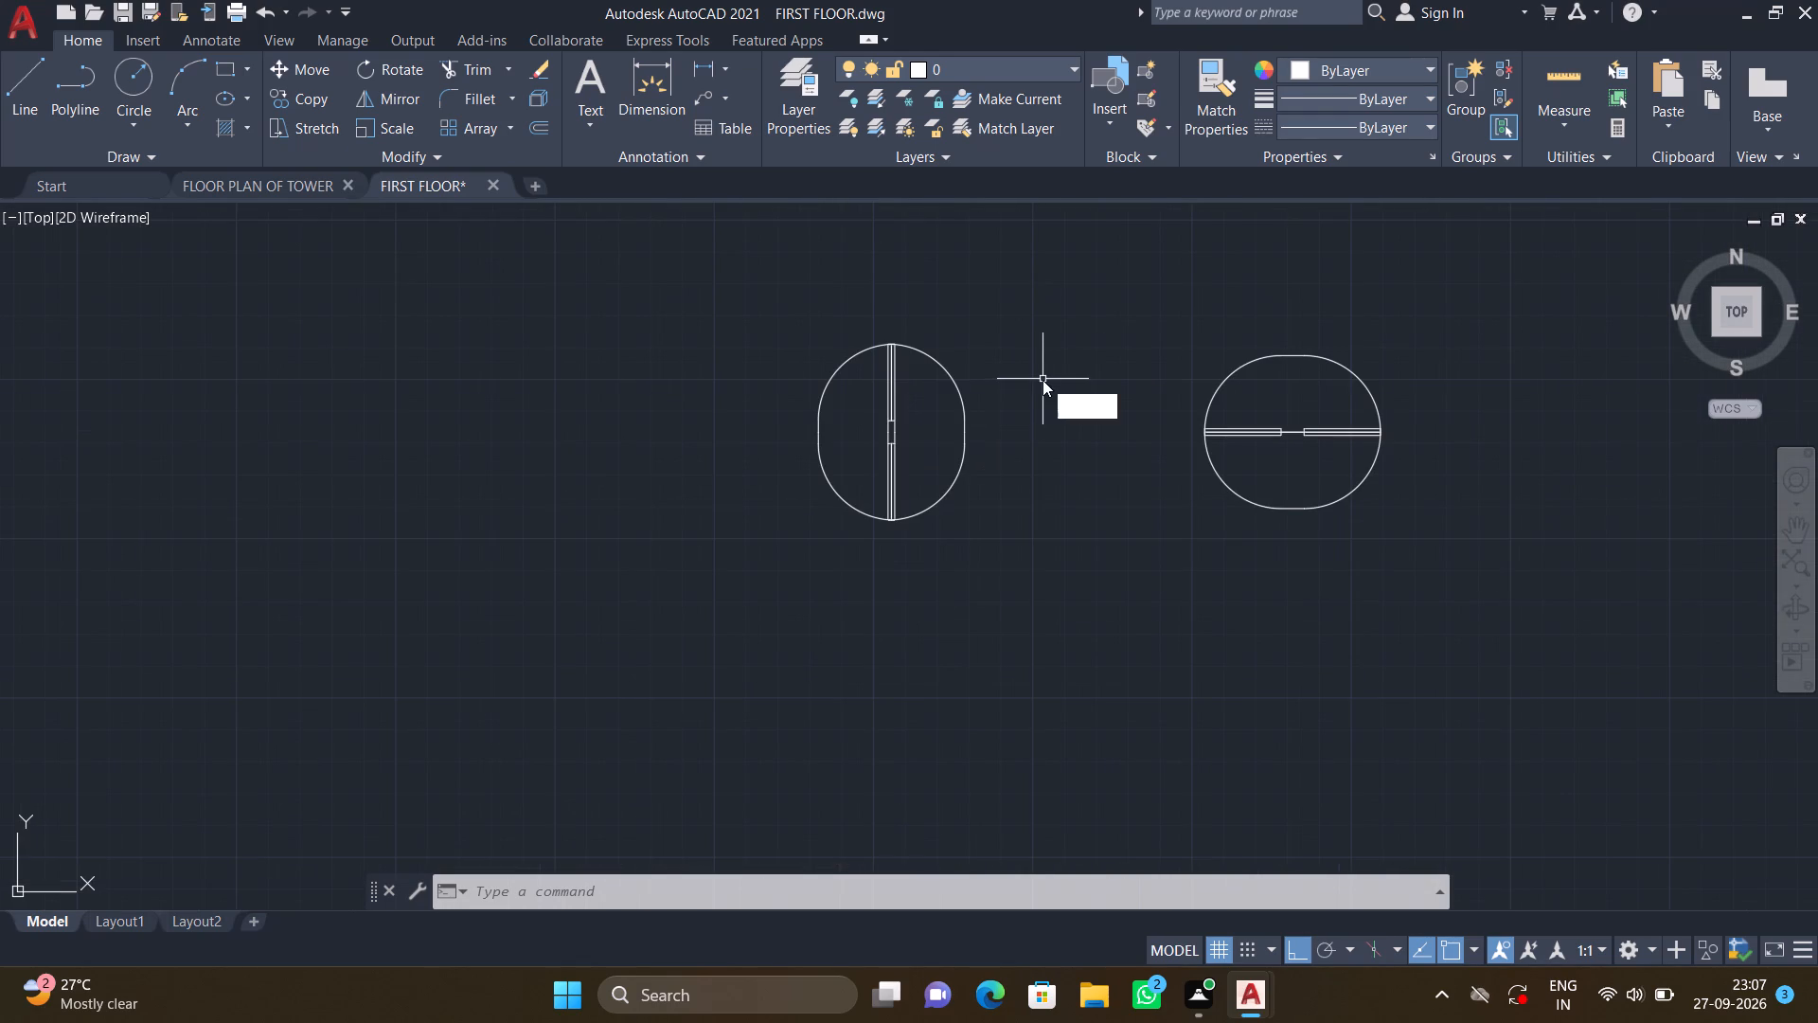
pyautogui.press('o')
pyautogui.press('Return')
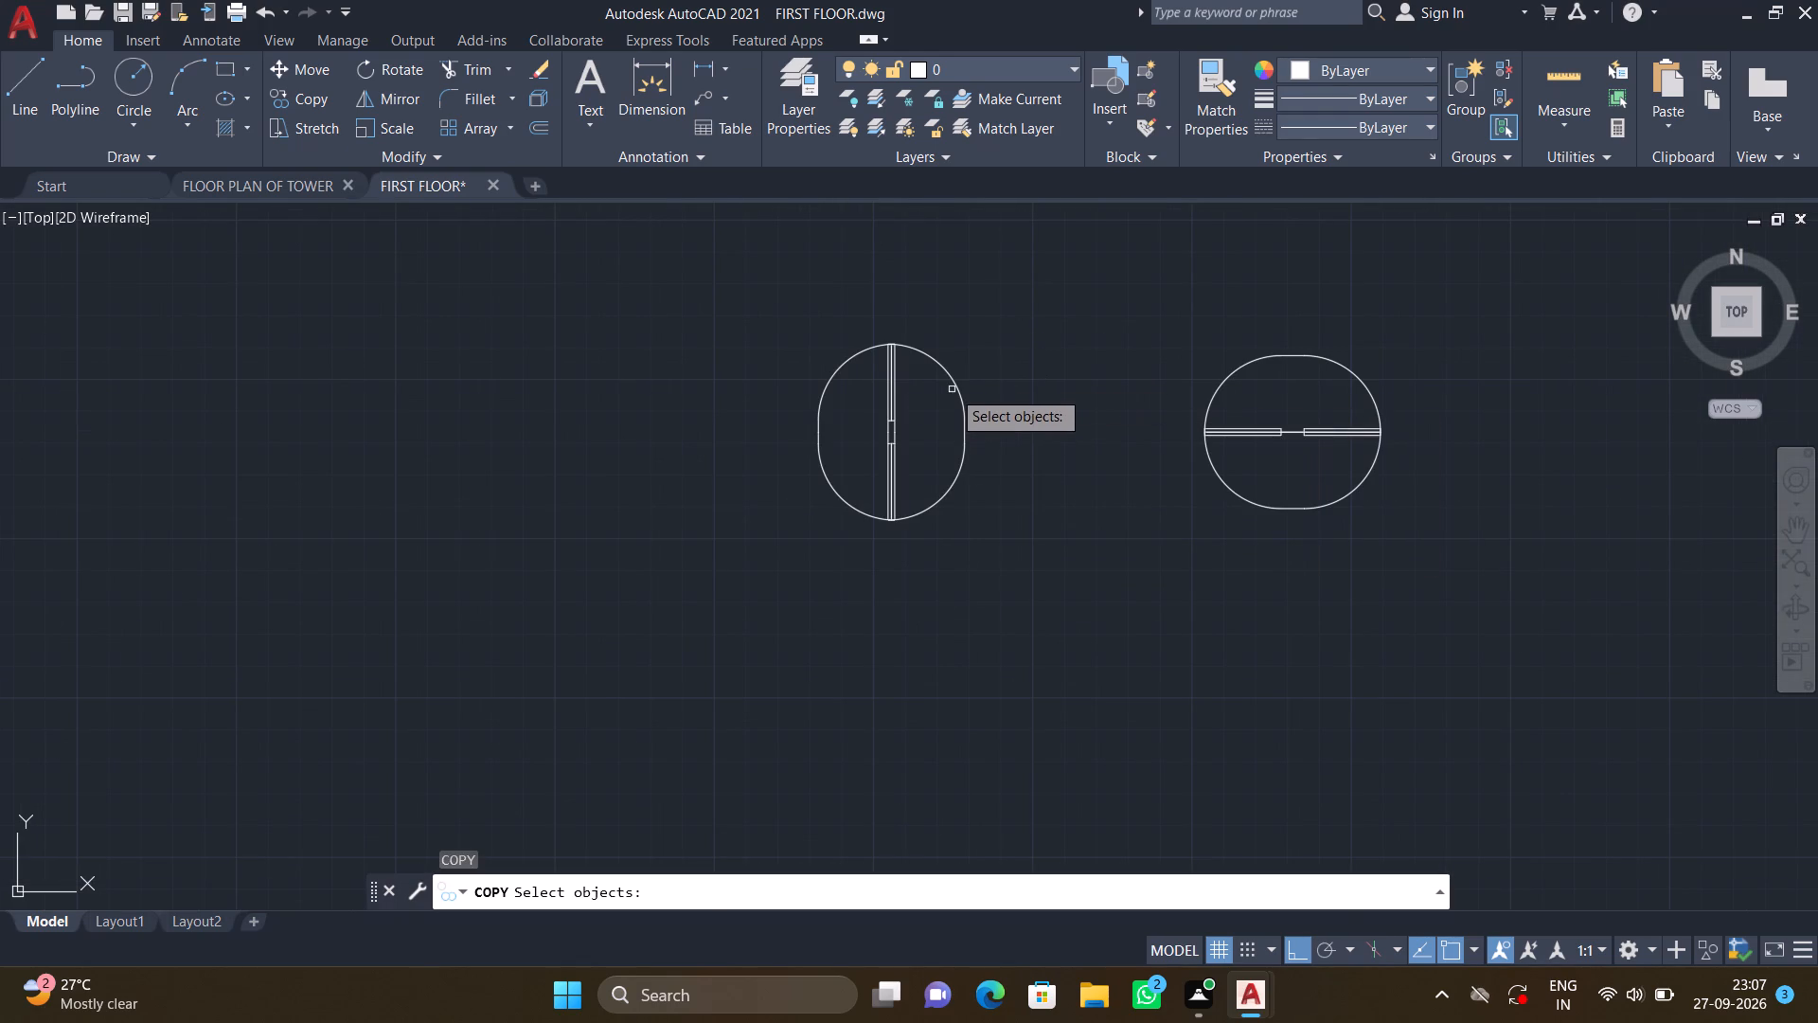
pyautogui.click(956, 386)
pyautogui.press('Return')
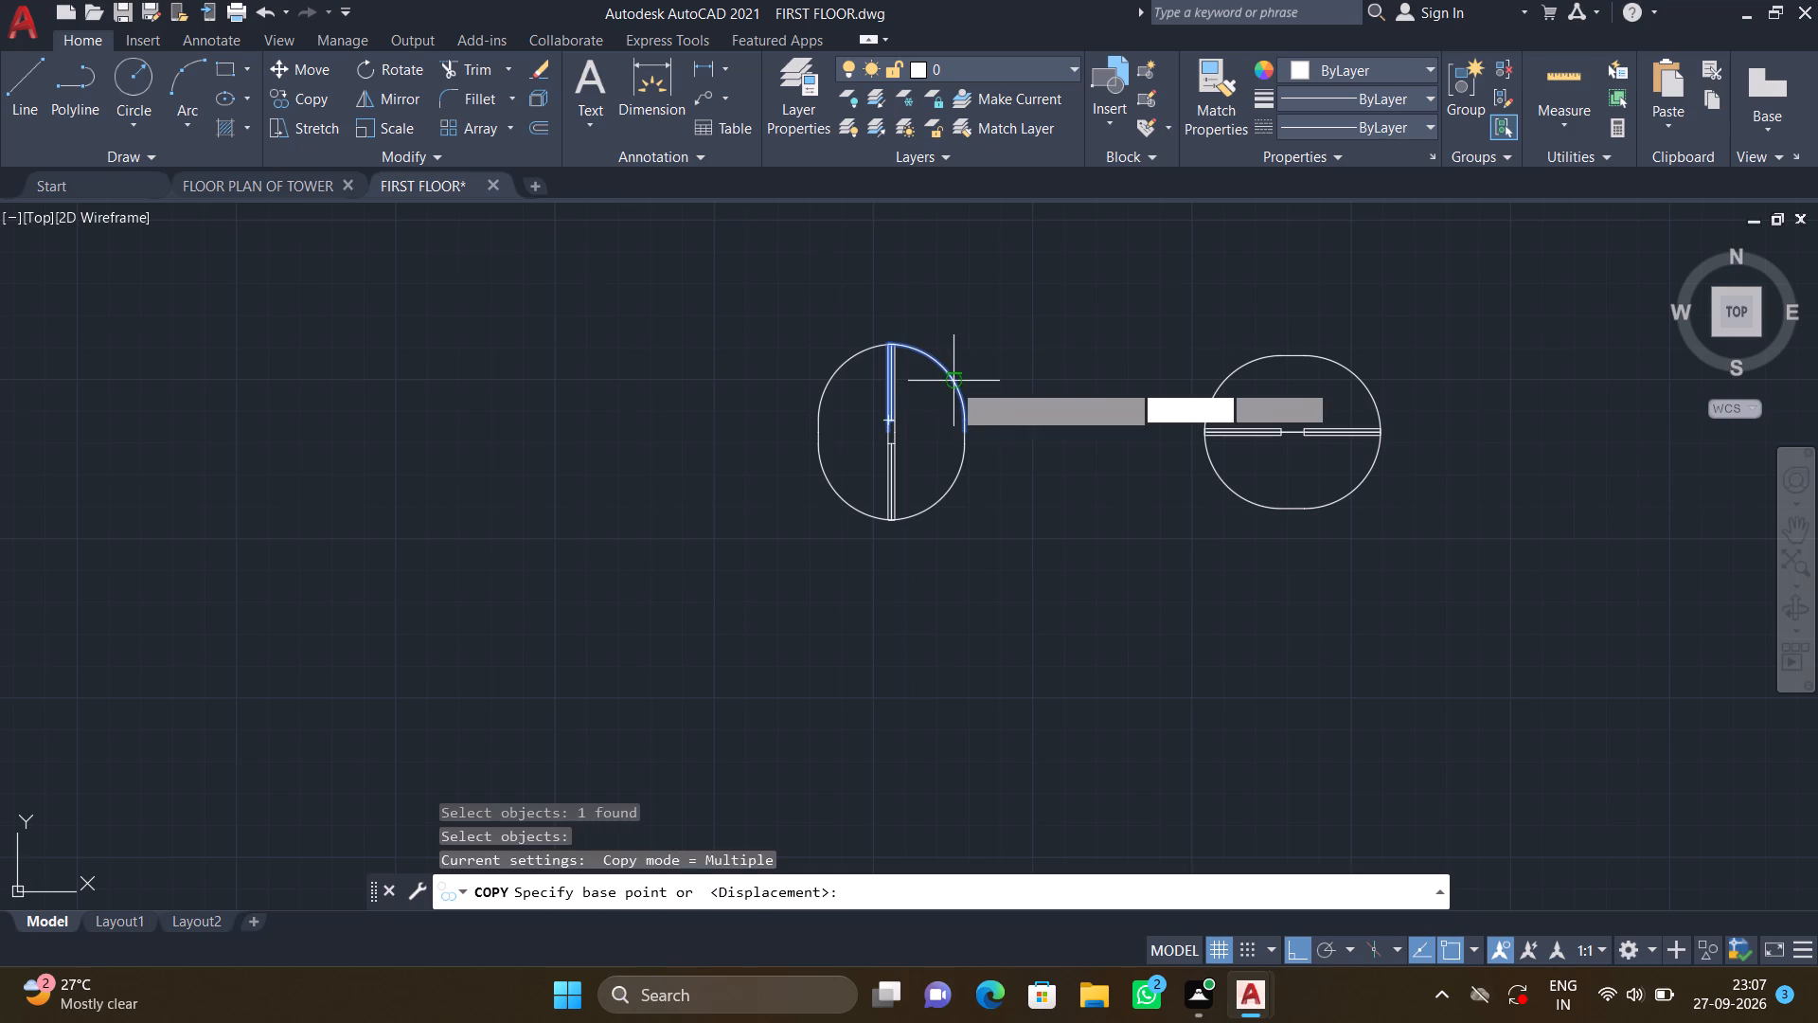
pyautogui.click(893, 422)
pyautogui.scroll(-1, 578, 665)
pyautogui.press('F8')
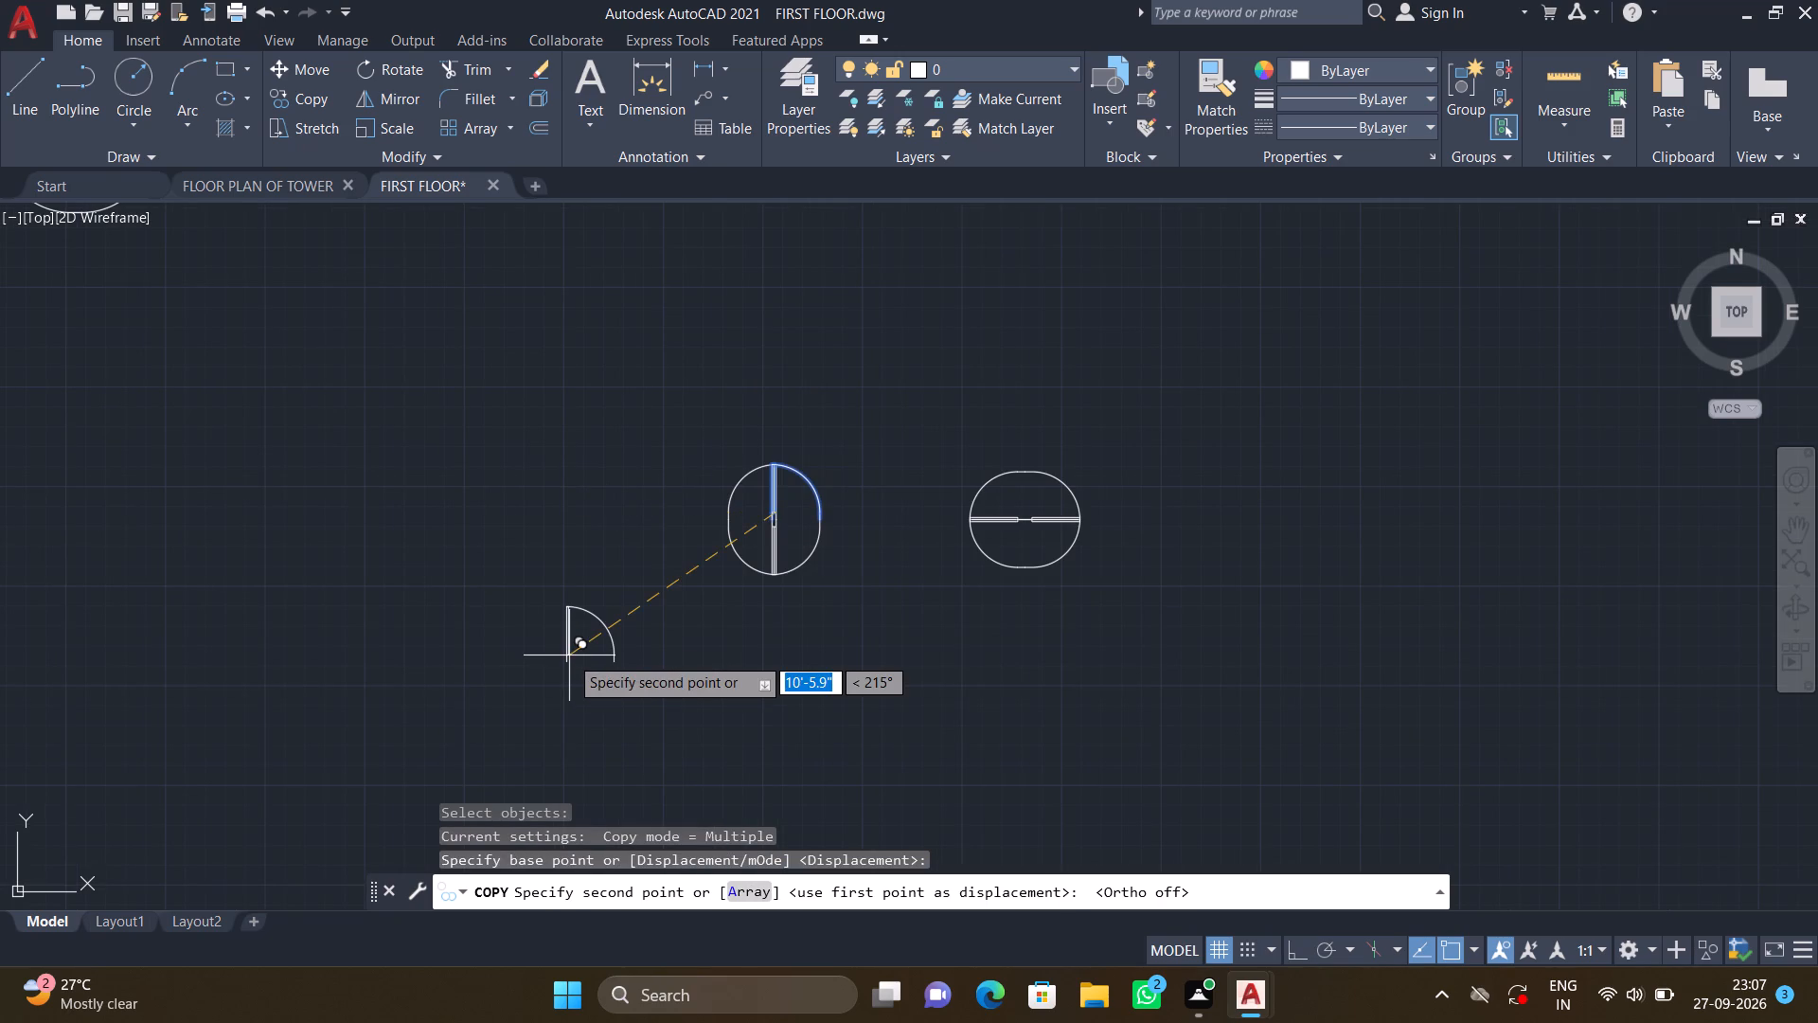
pyautogui.moveTo(597, 649); pyautogui.dragTo(1028, 439, button='middle')
pyautogui.scroll(-3, 1028, 447)
pyautogui.moveTo(836, 622); pyautogui.dragTo(972, 462, button='middle')
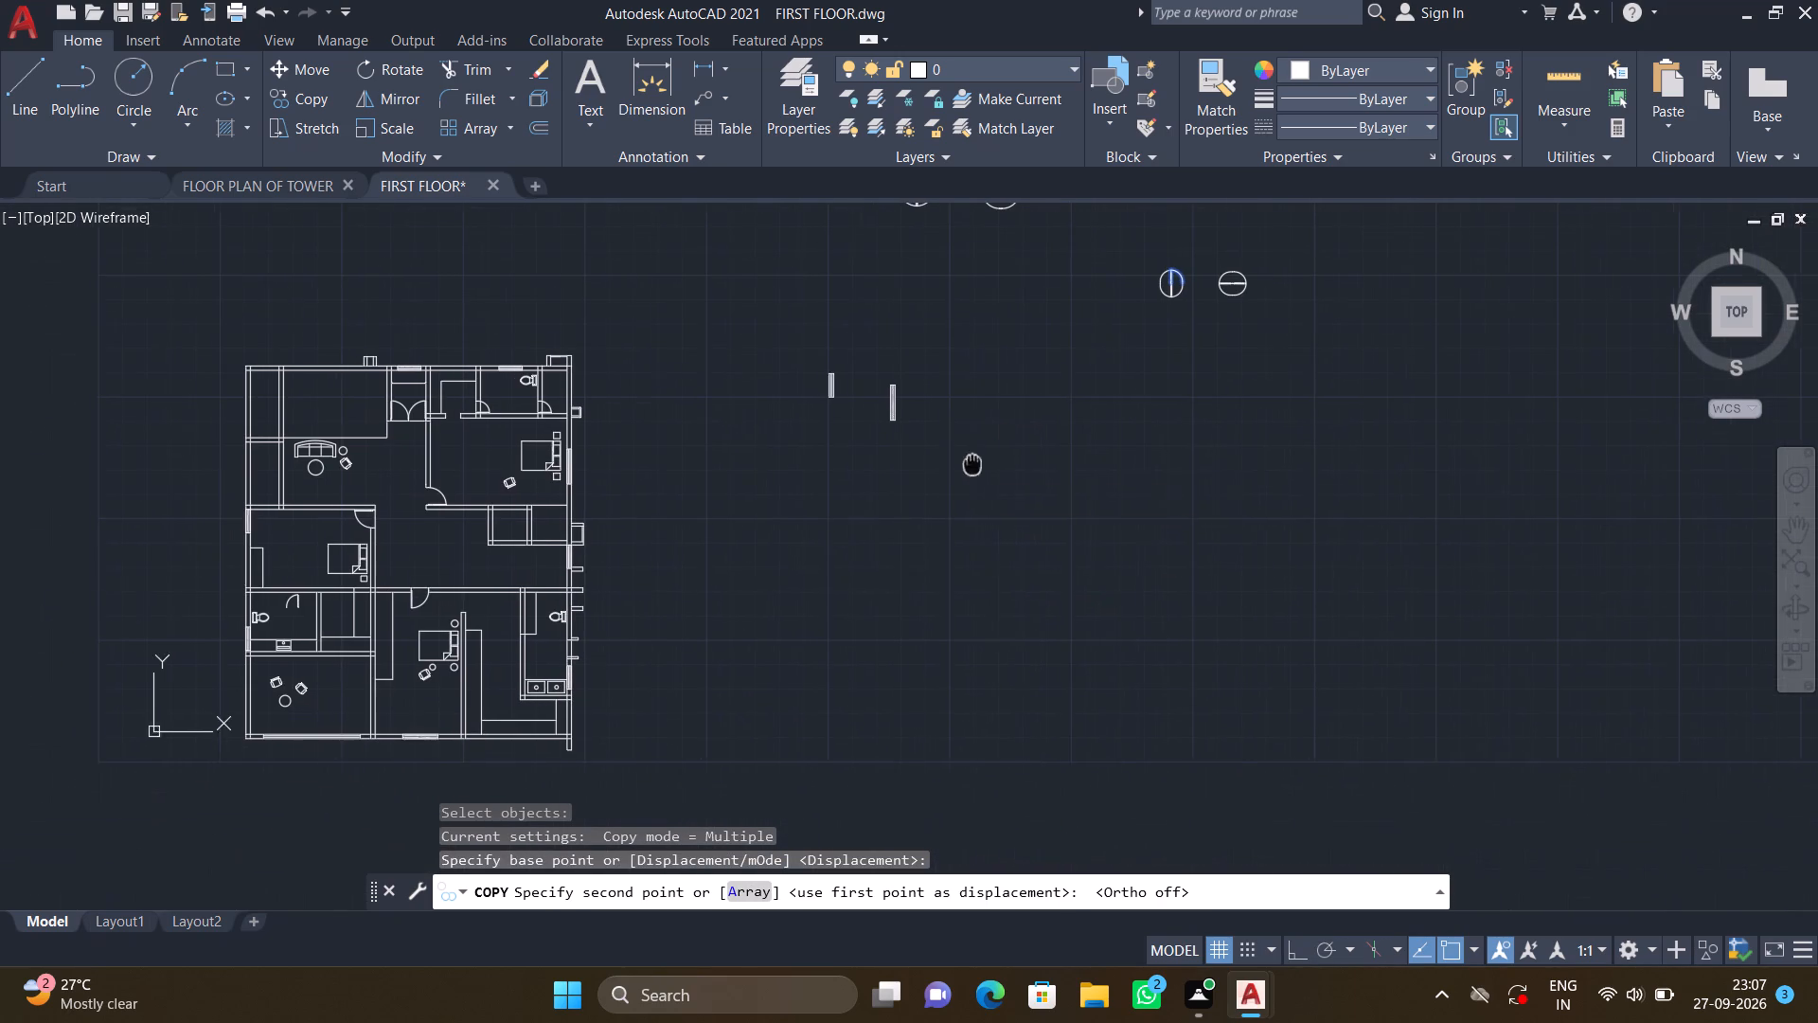
pyautogui.moveTo(749, 595); pyautogui.dragTo(1006, 507, button='middle')
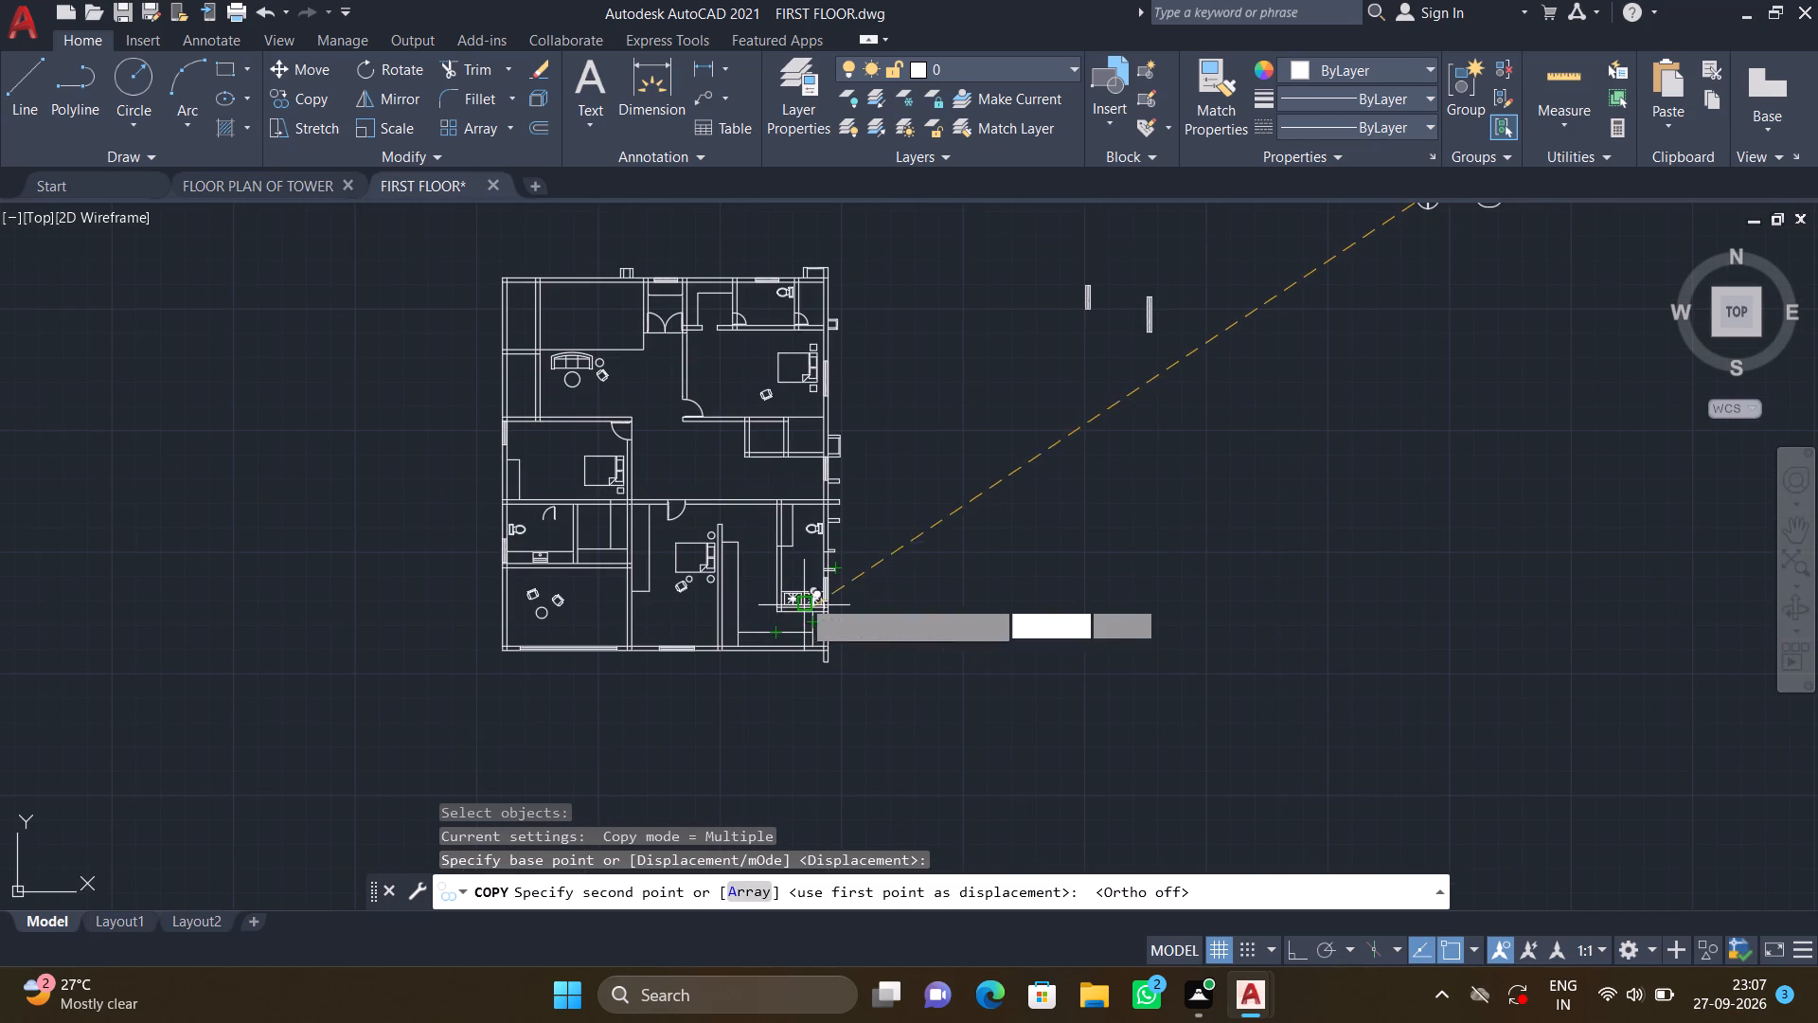
pyautogui.scroll(1, 799, 547)
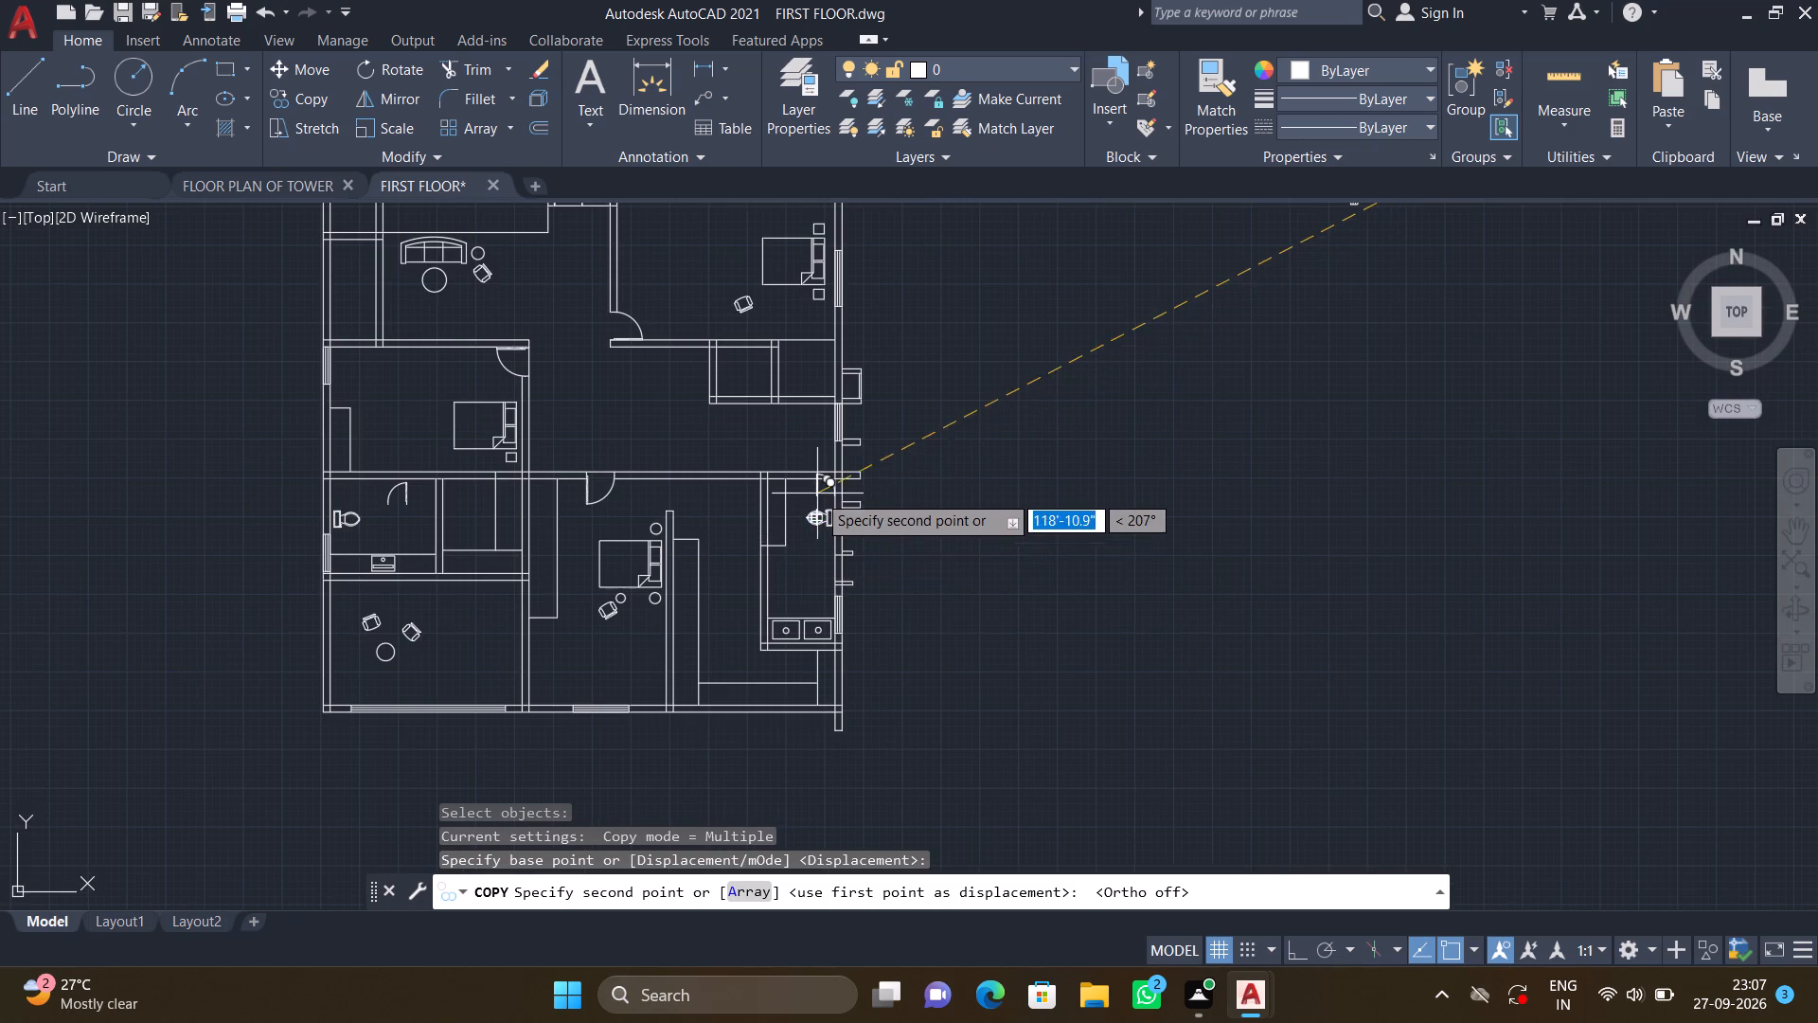
pyautogui.scroll(4, 815, 490)
pyautogui.moveTo(695, 555); pyautogui.dragTo(693, 532, button='middle')
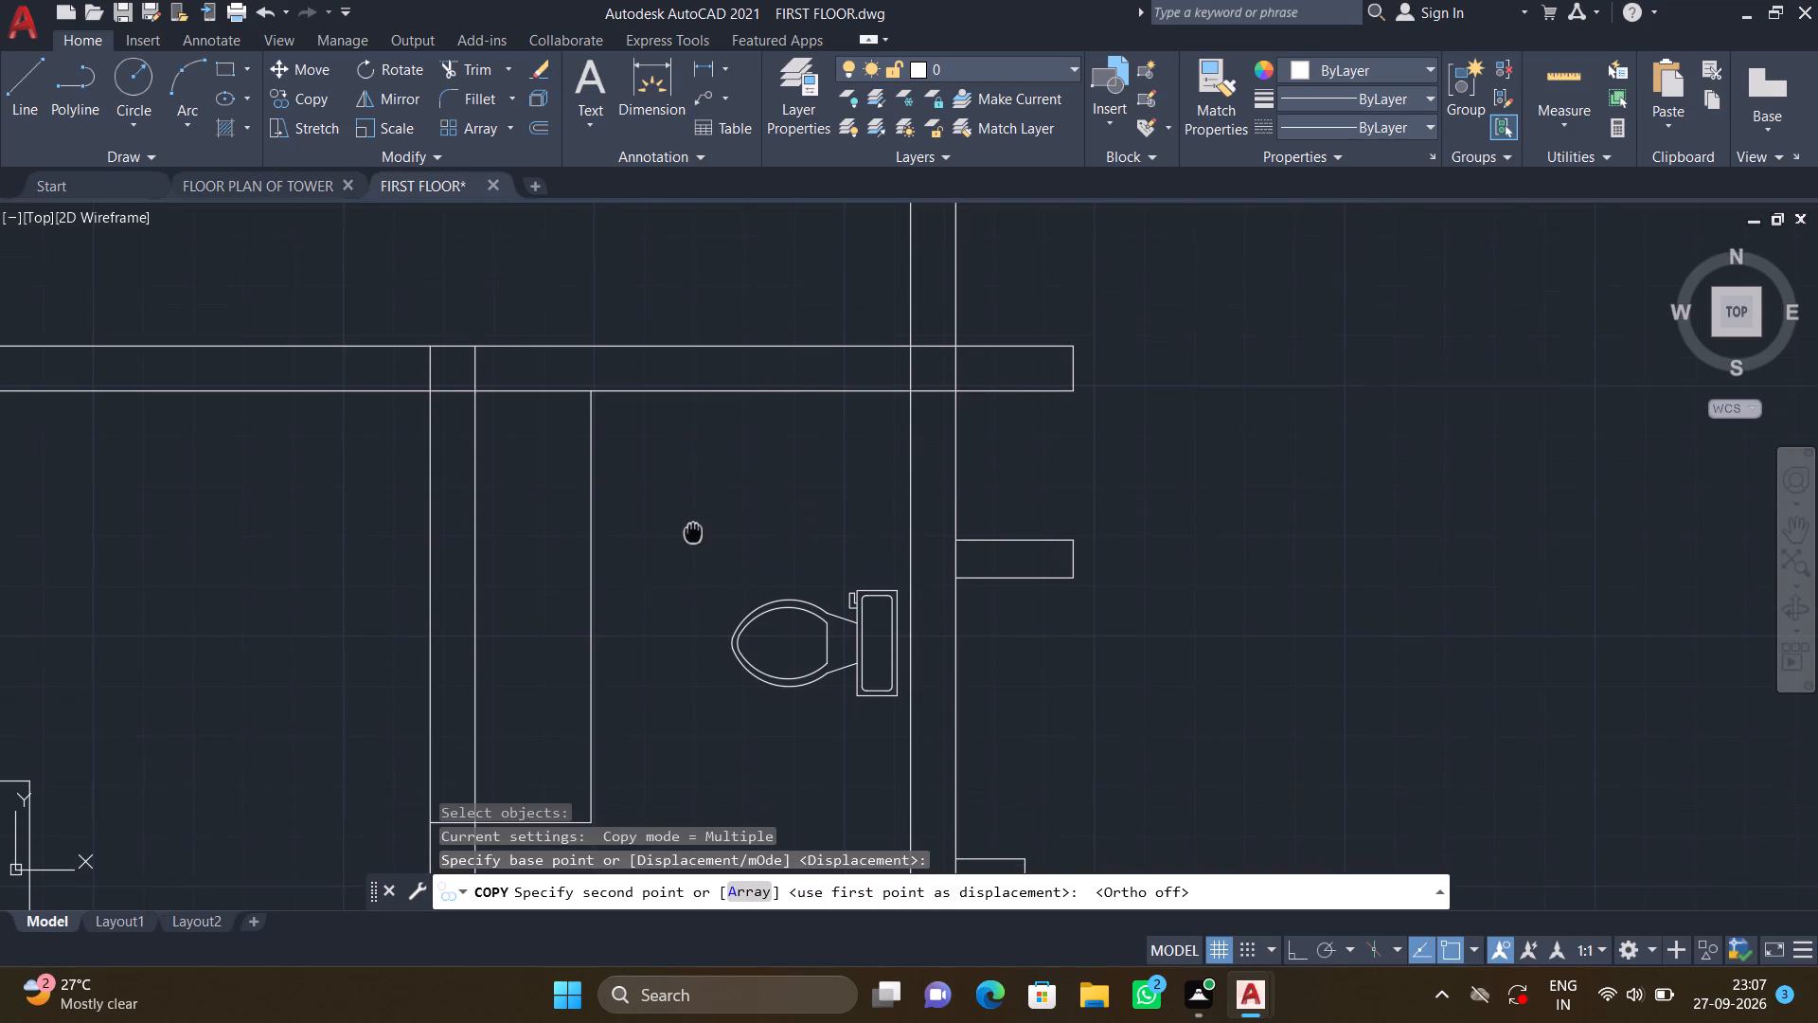
pyautogui.moveTo(693, 532); pyautogui.dragTo(691, 530, button='middle')
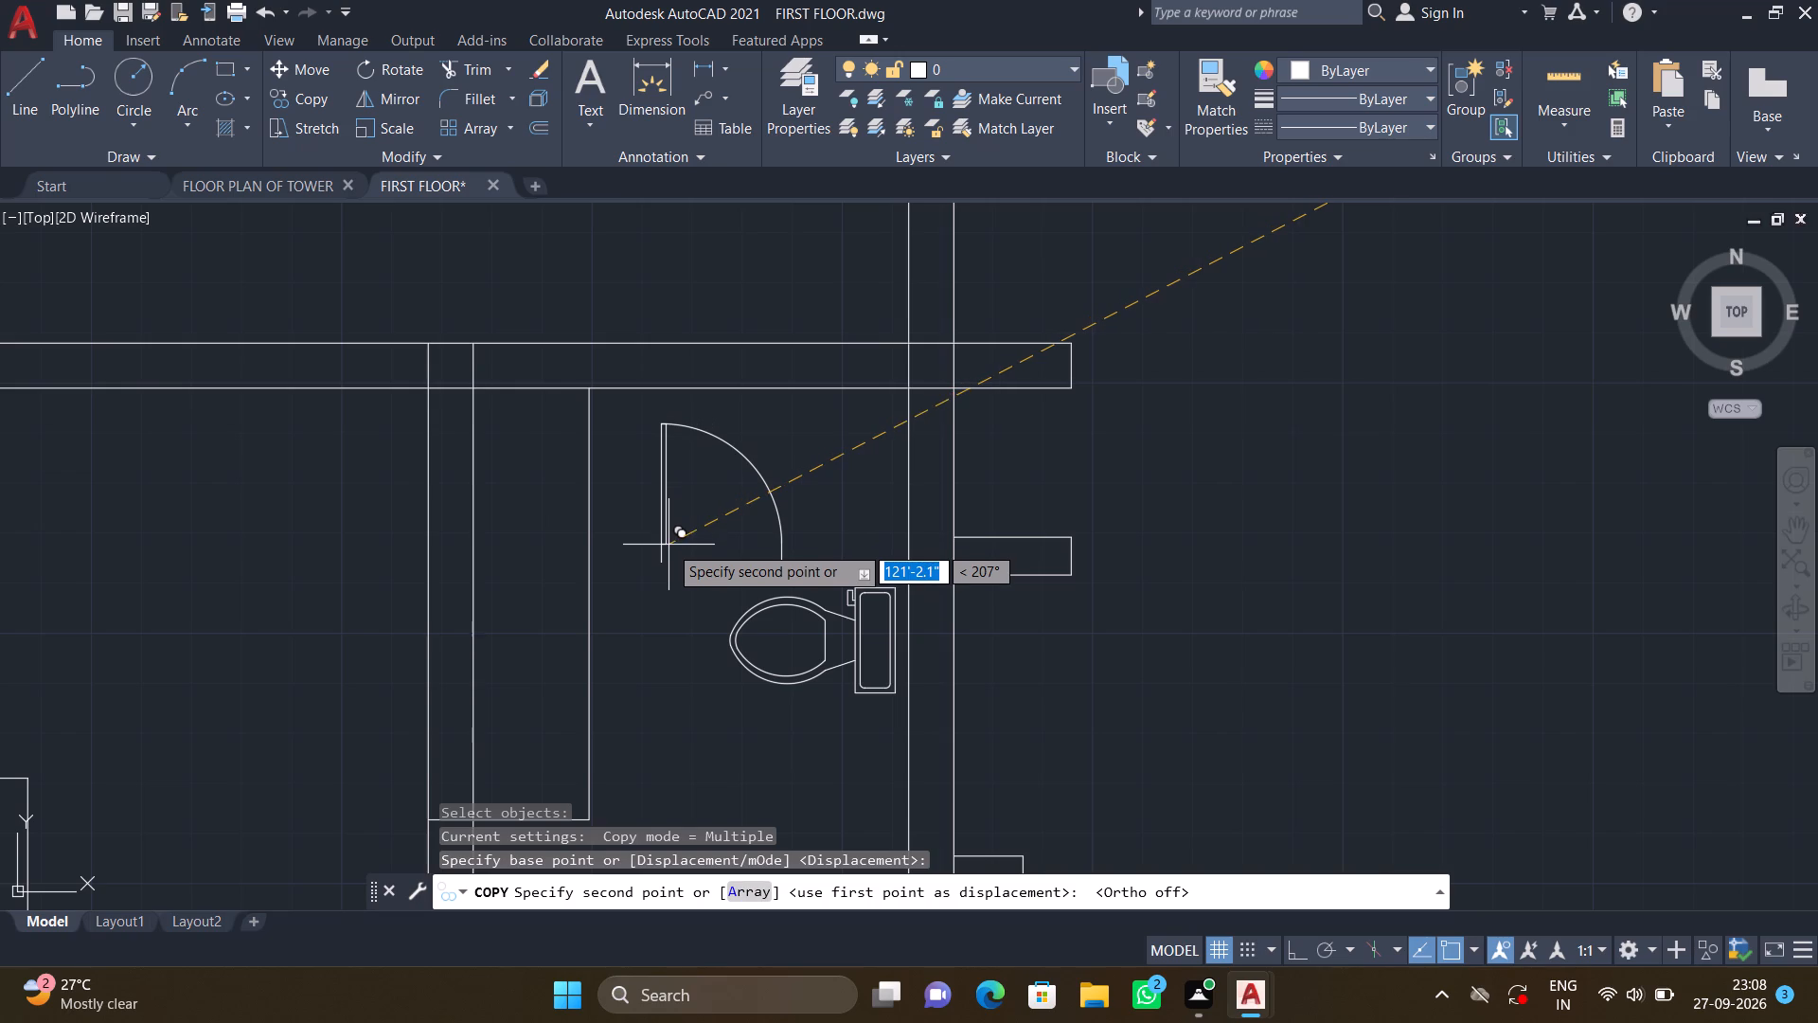
pyautogui.click(668, 547)
pyautogui.press('Return')
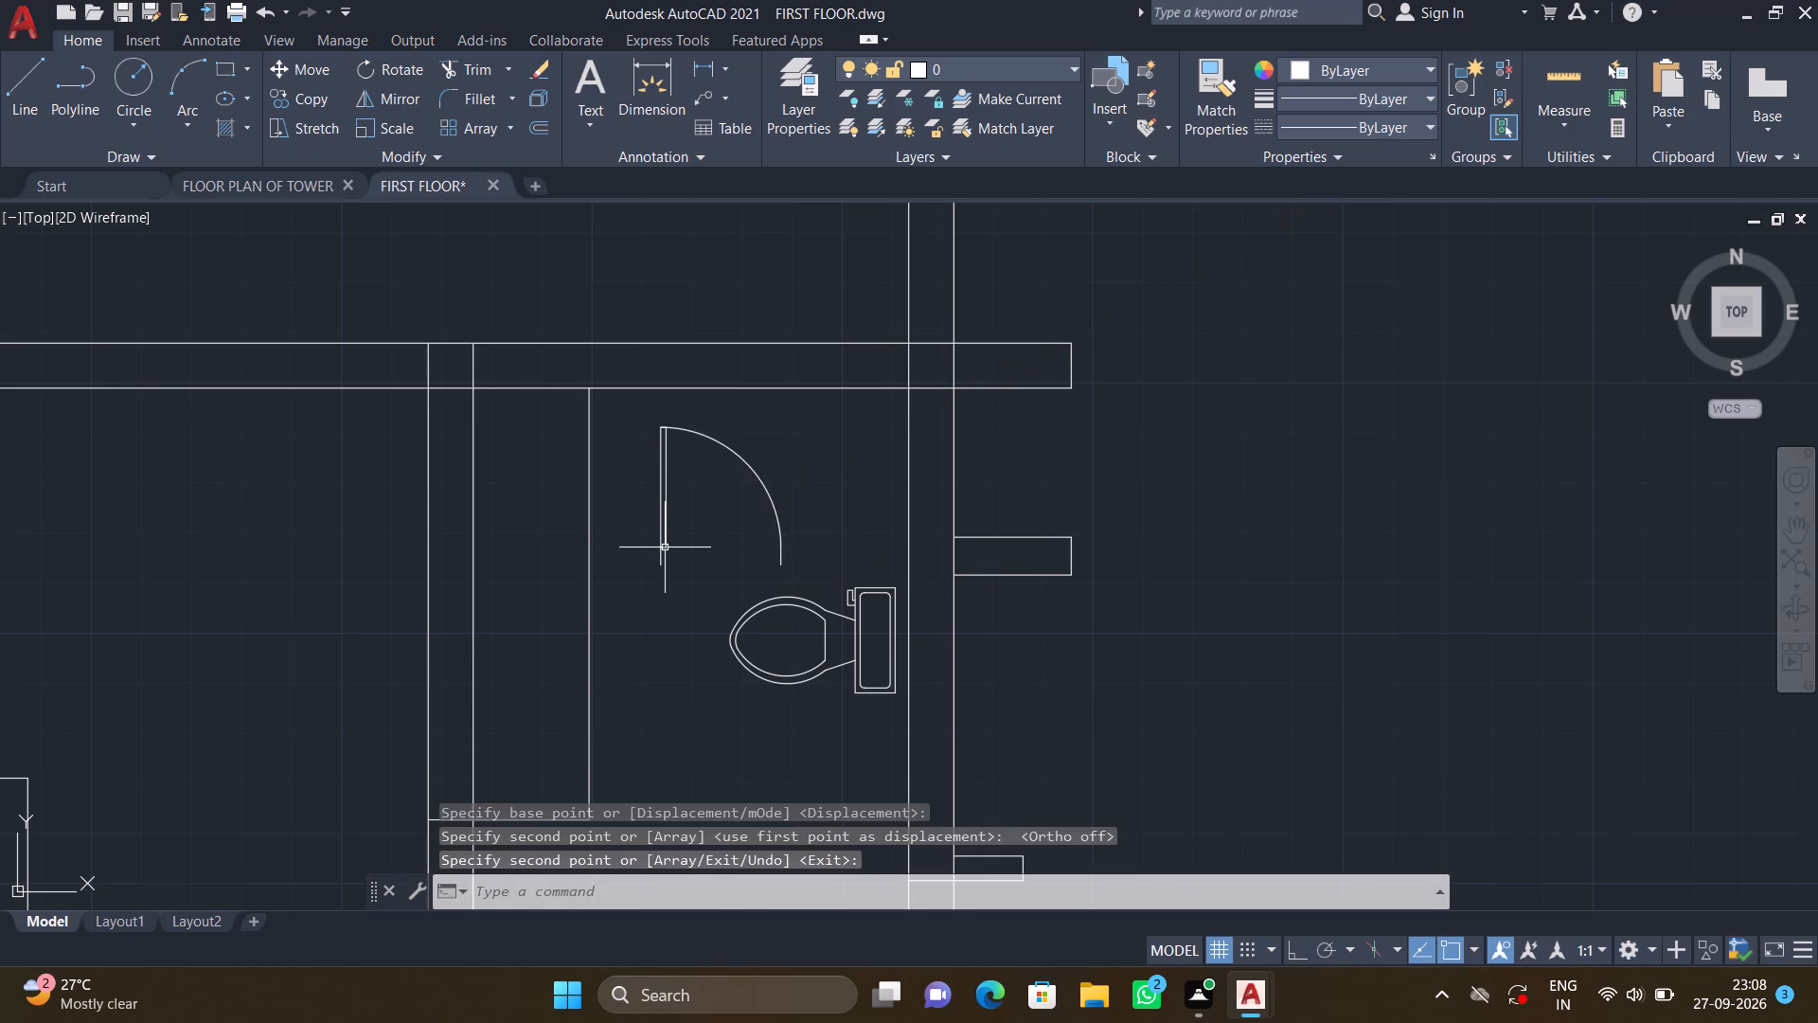
# Draw horizontal lines with Ortho on from both ends of the east toilet's door to the cabinet line and the outer wall.
pyautogui.scroll(2, 646, 575)
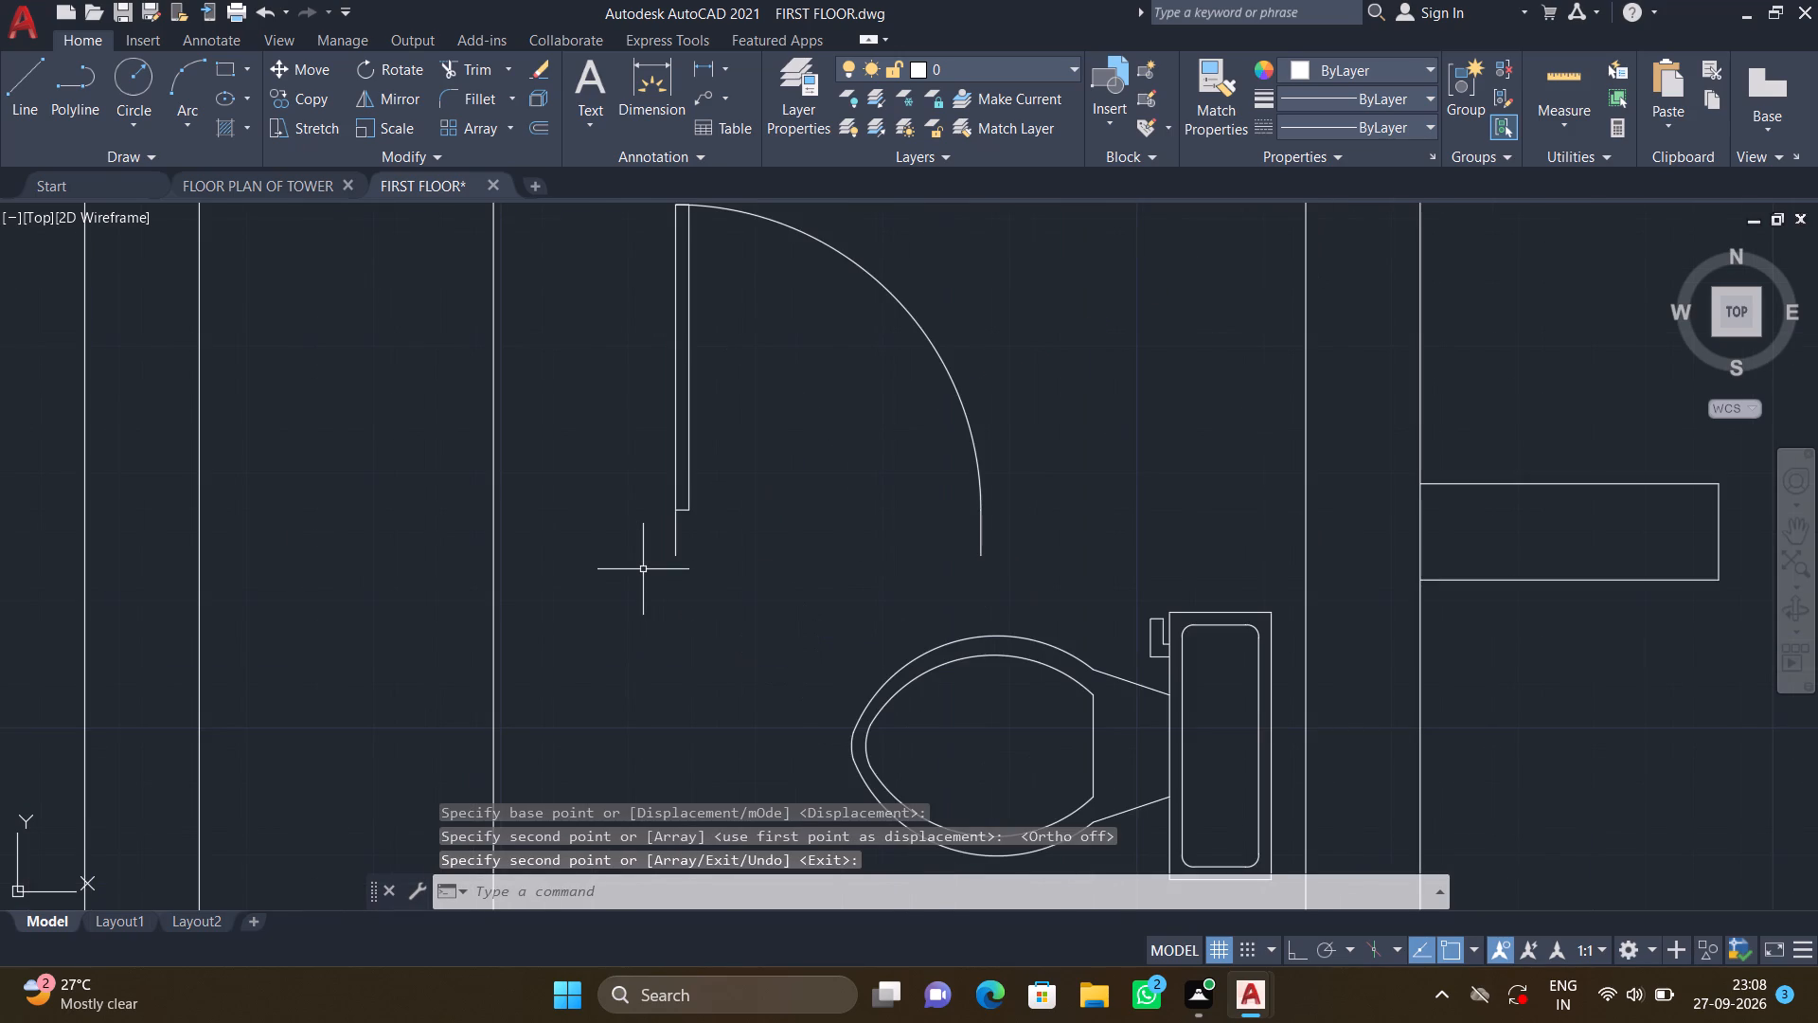
pyautogui.press('l')
pyautogui.press('Return')
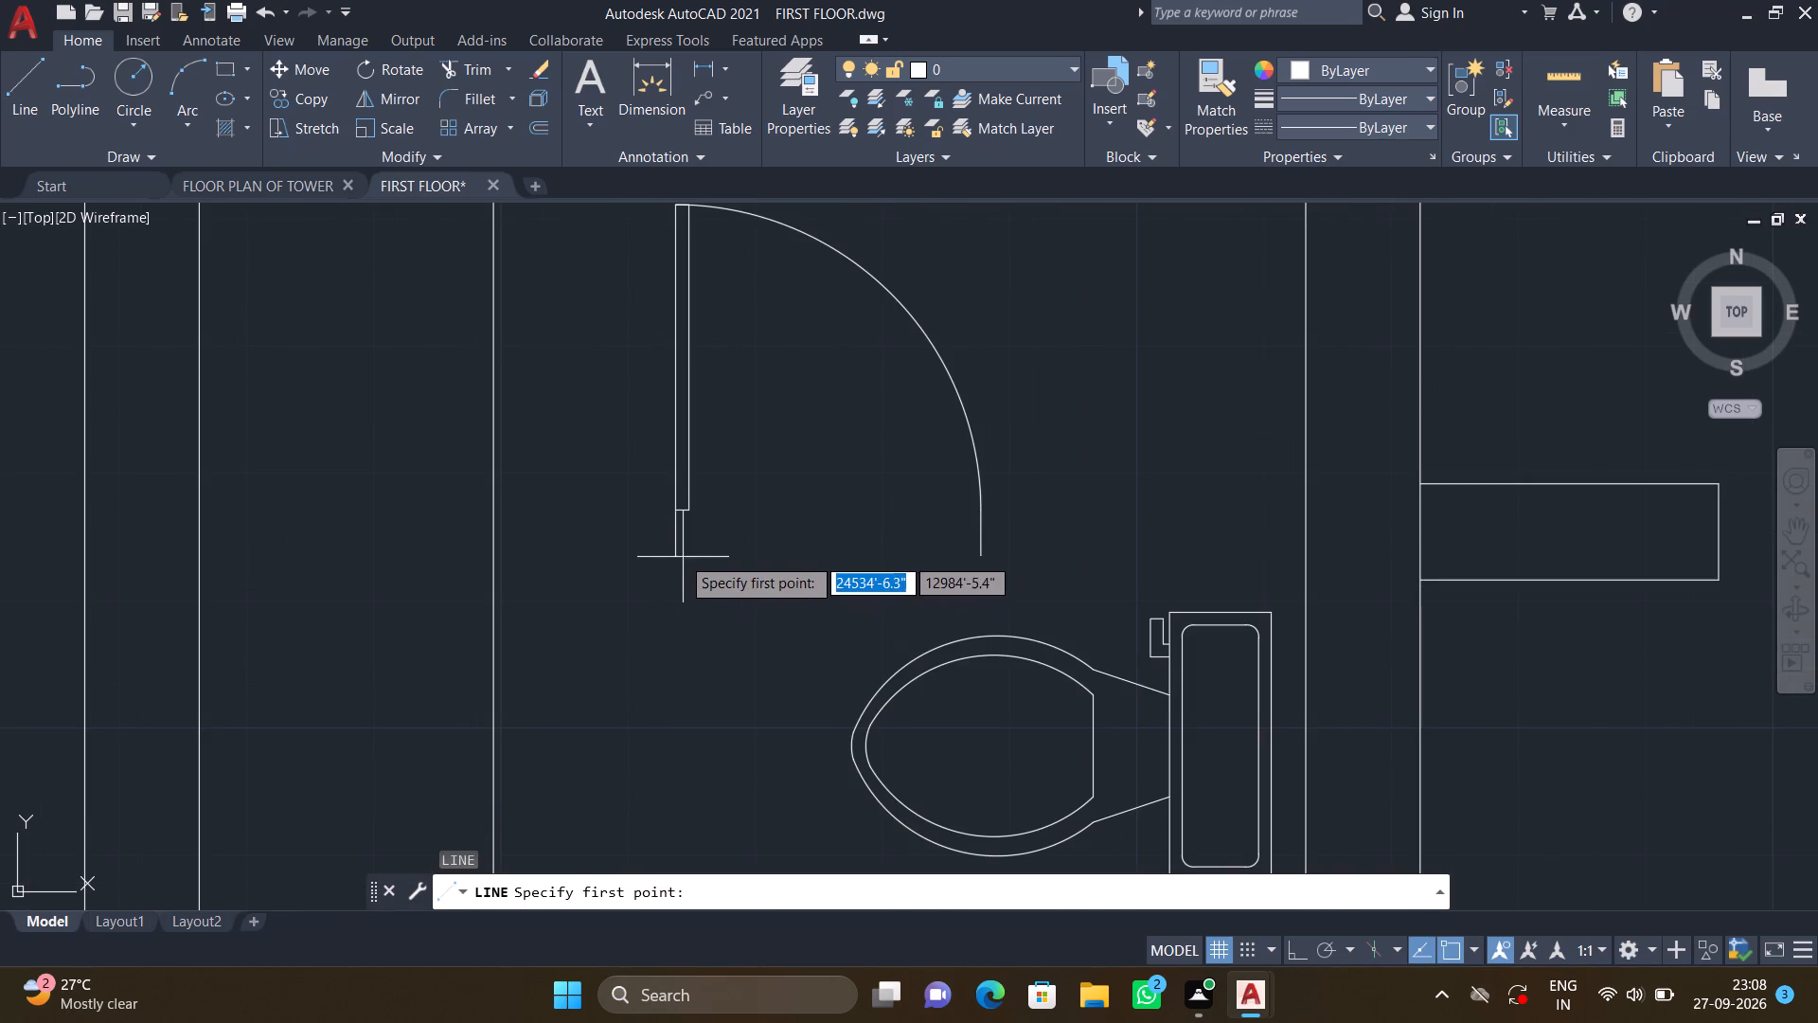
pyautogui.click(670, 549)
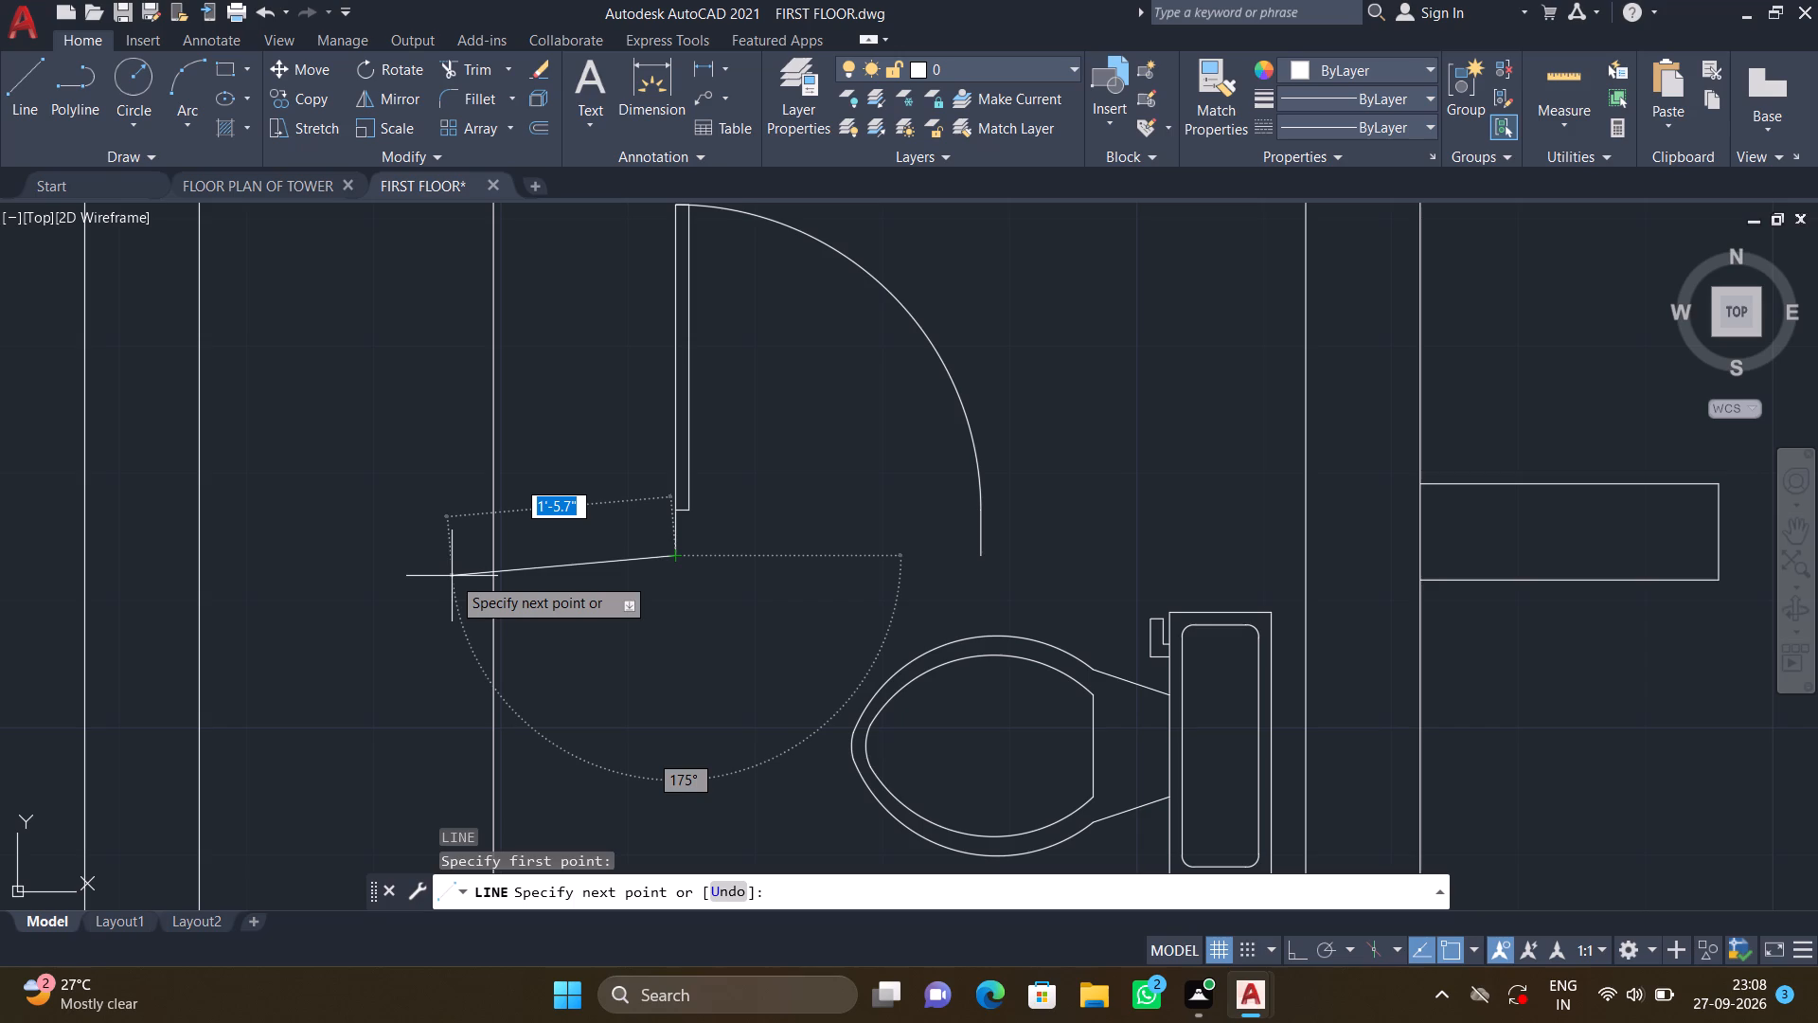
pyautogui.press('F8')
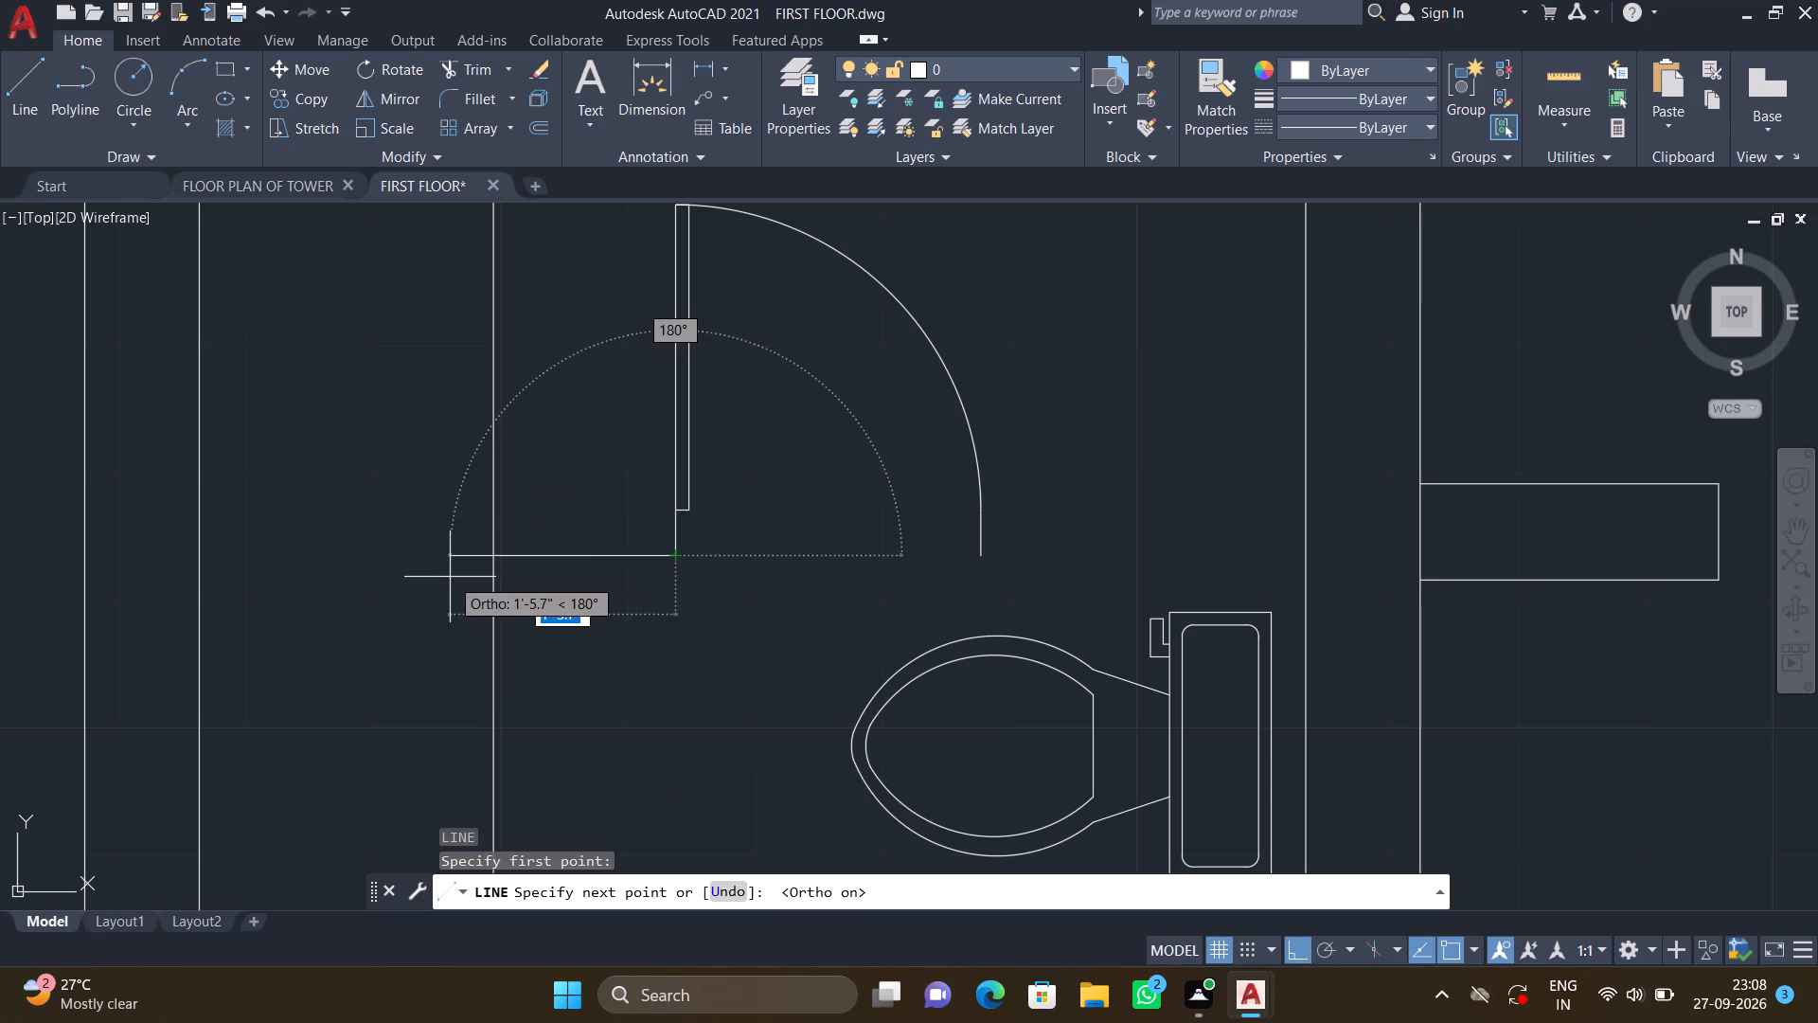
pyautogui.click(489, 561)
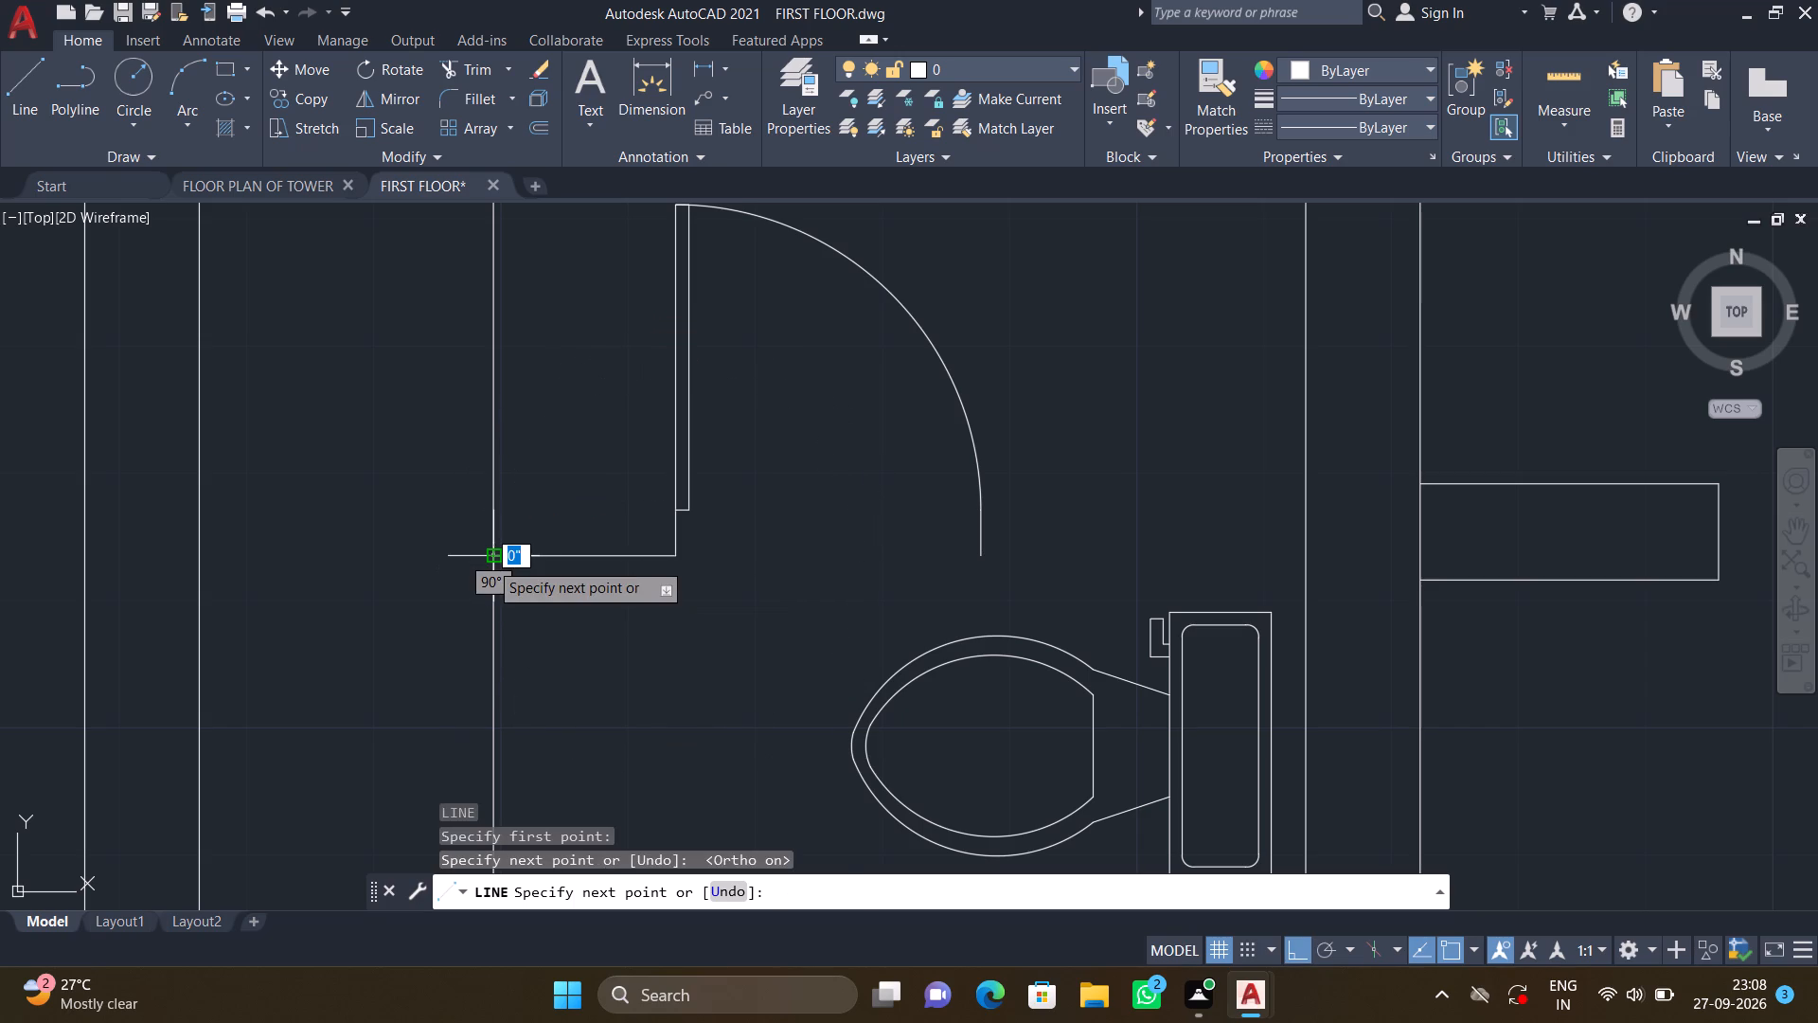
pyautogui.press('Return')
pyautogui.press('l')
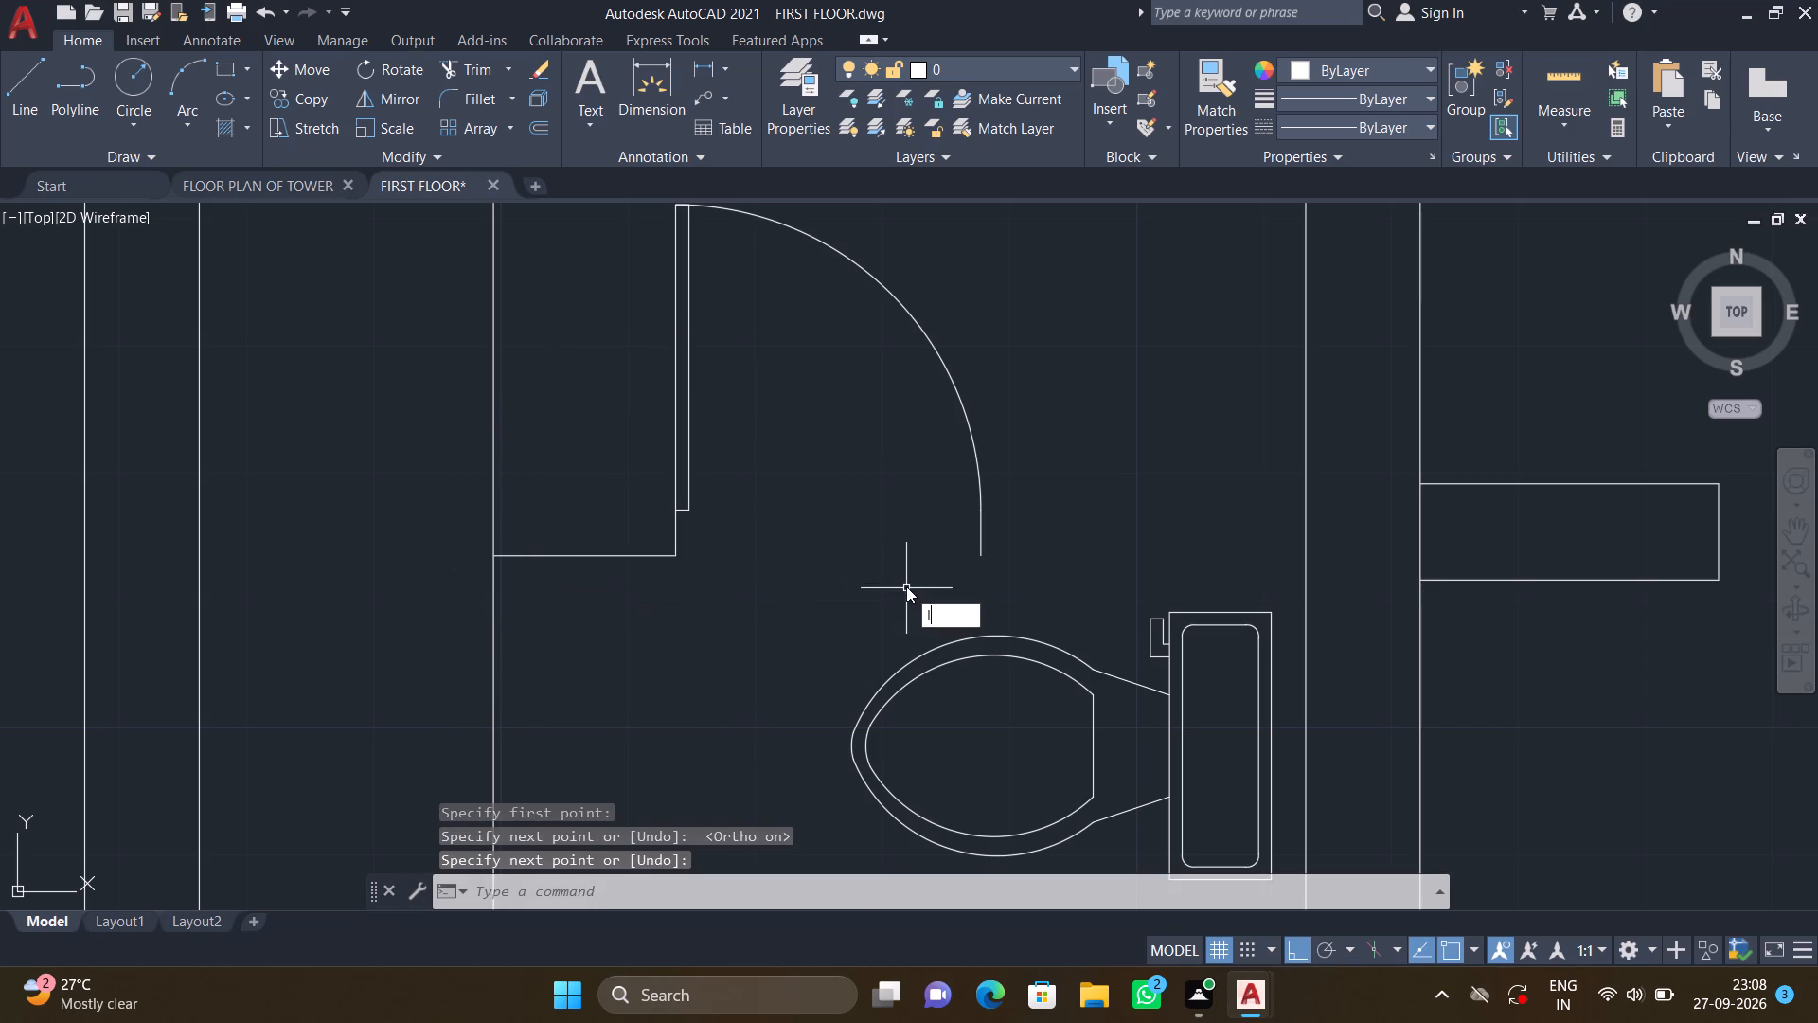
pyautogui.press('Return')
pyautogui.click(985, 554)
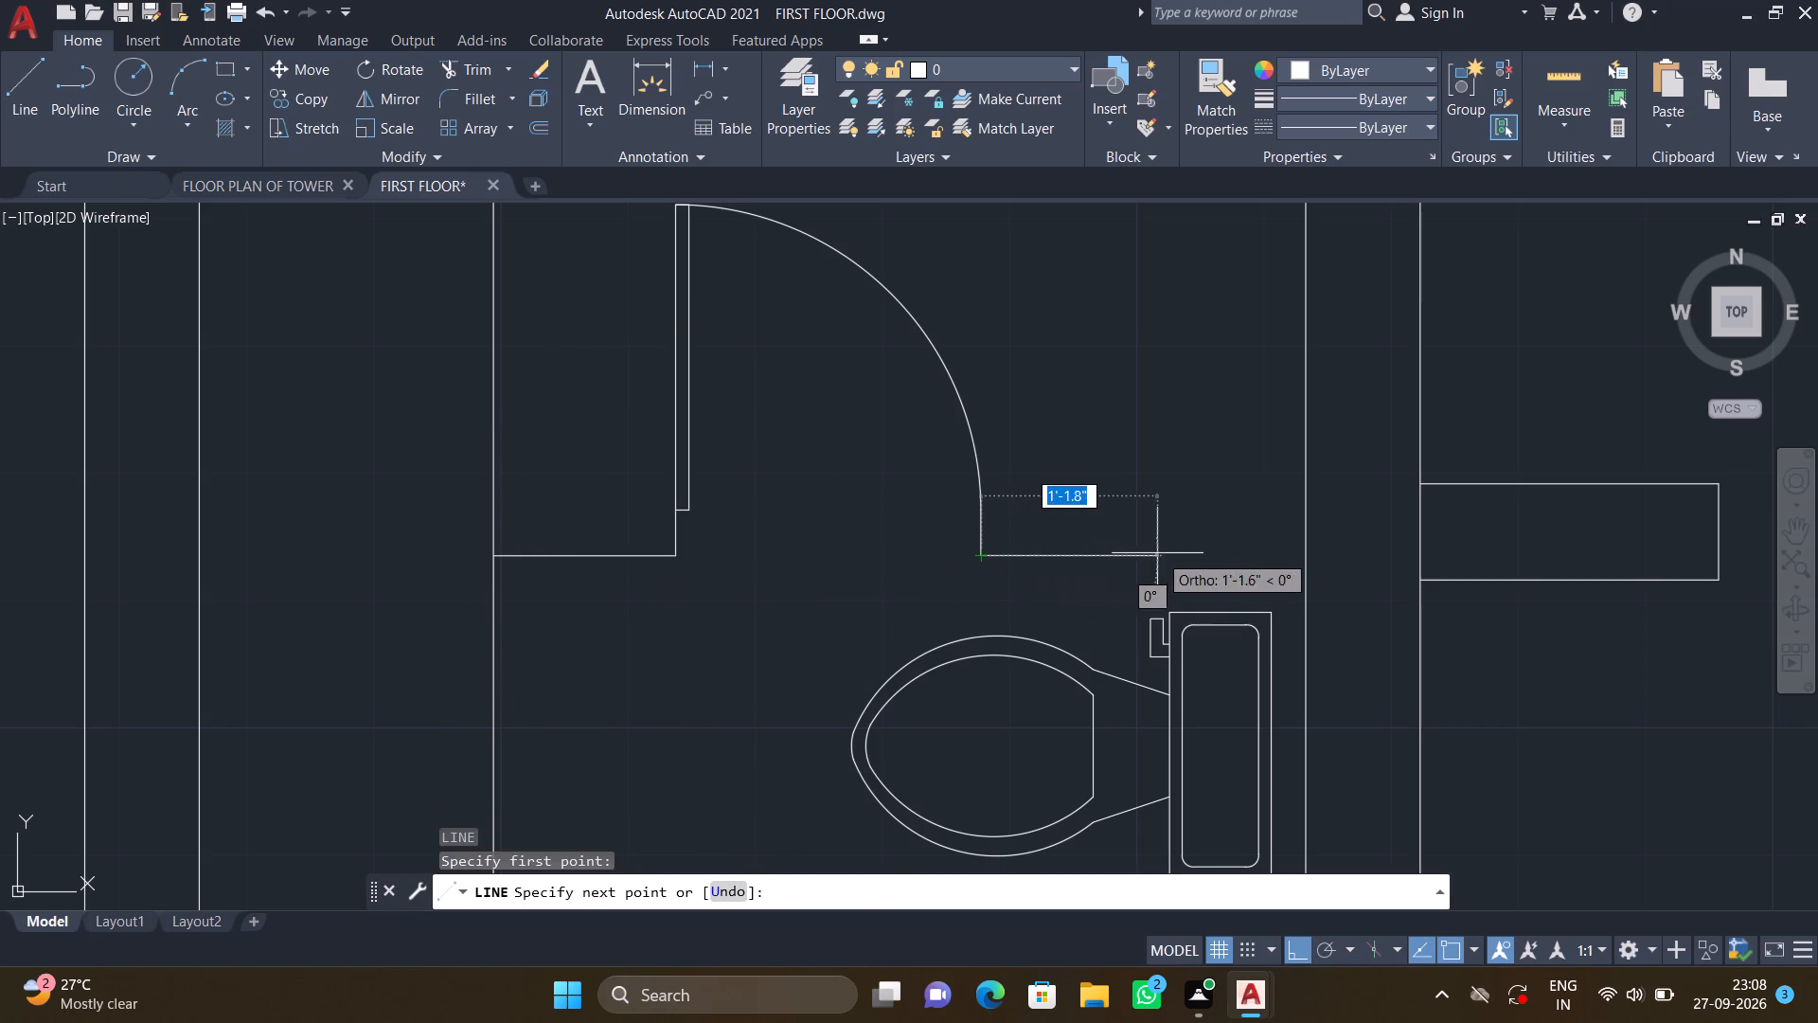
pyautogui.click(1313, 554)
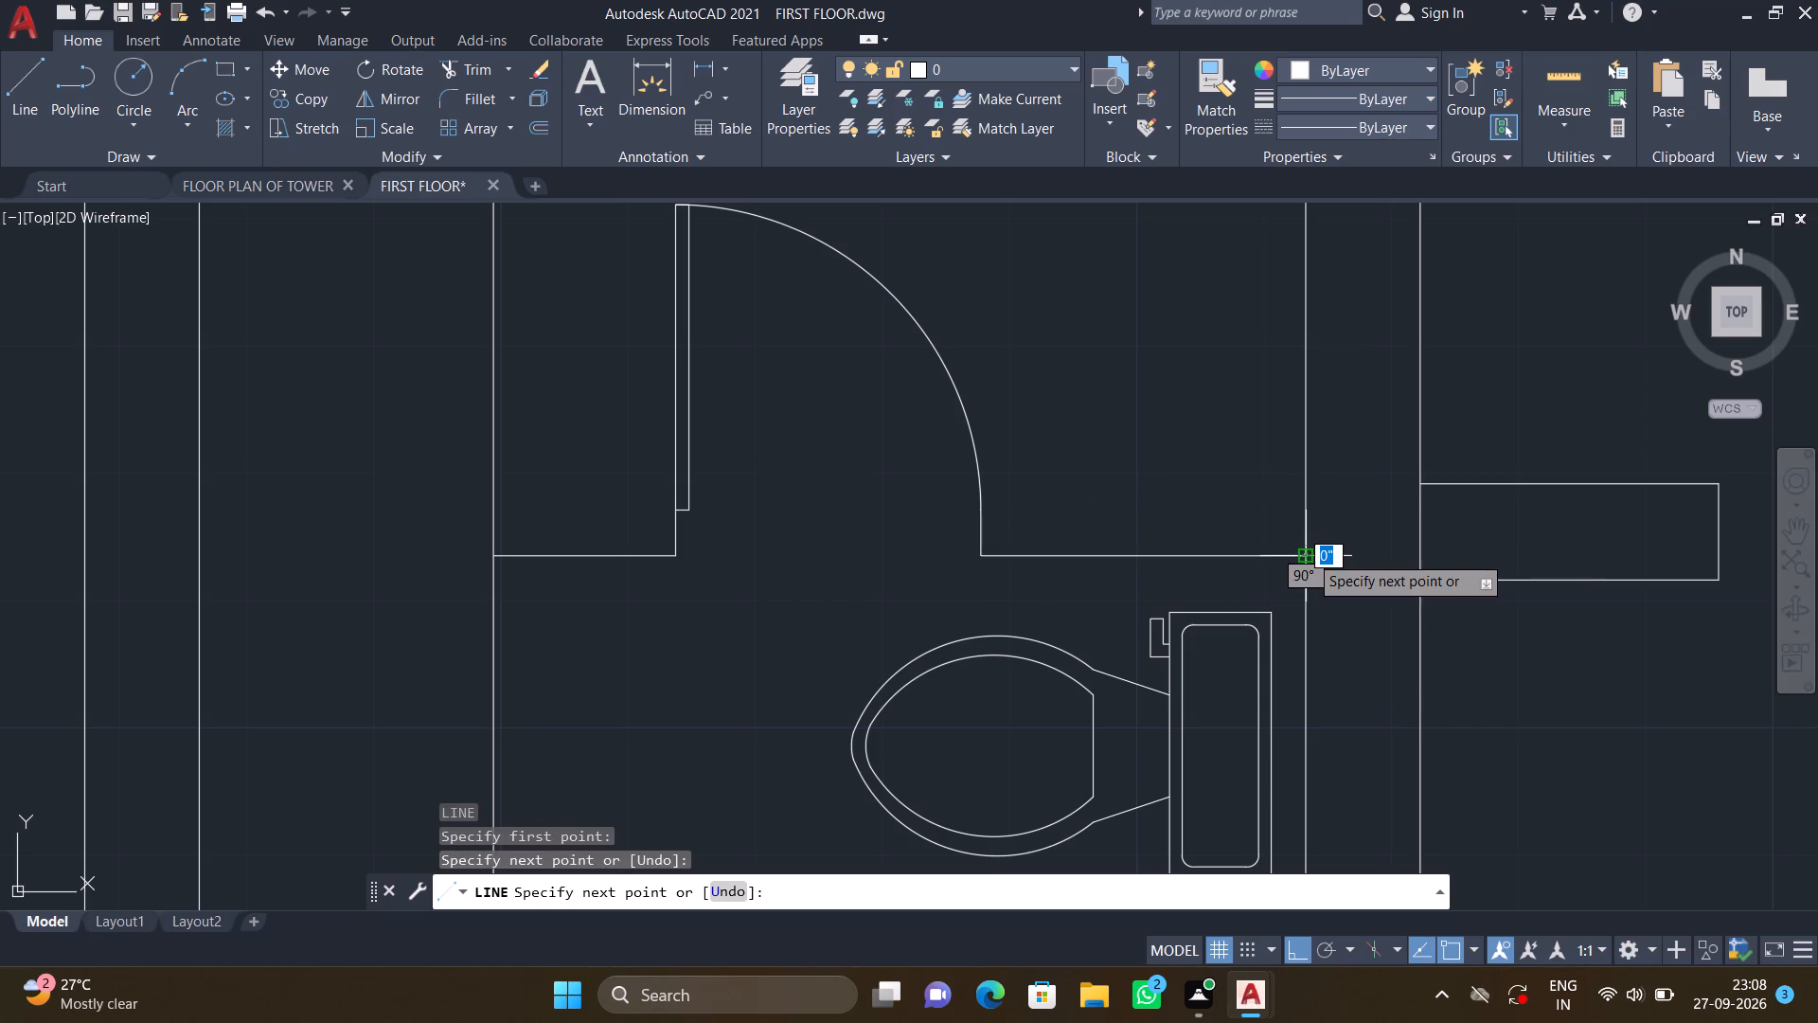
pyautogui.press('Return')
# Draw a horizontal line from the hinge end of the west toilet's door to the room's east wall.
pyautogui.scroll(-3, 884, 586)
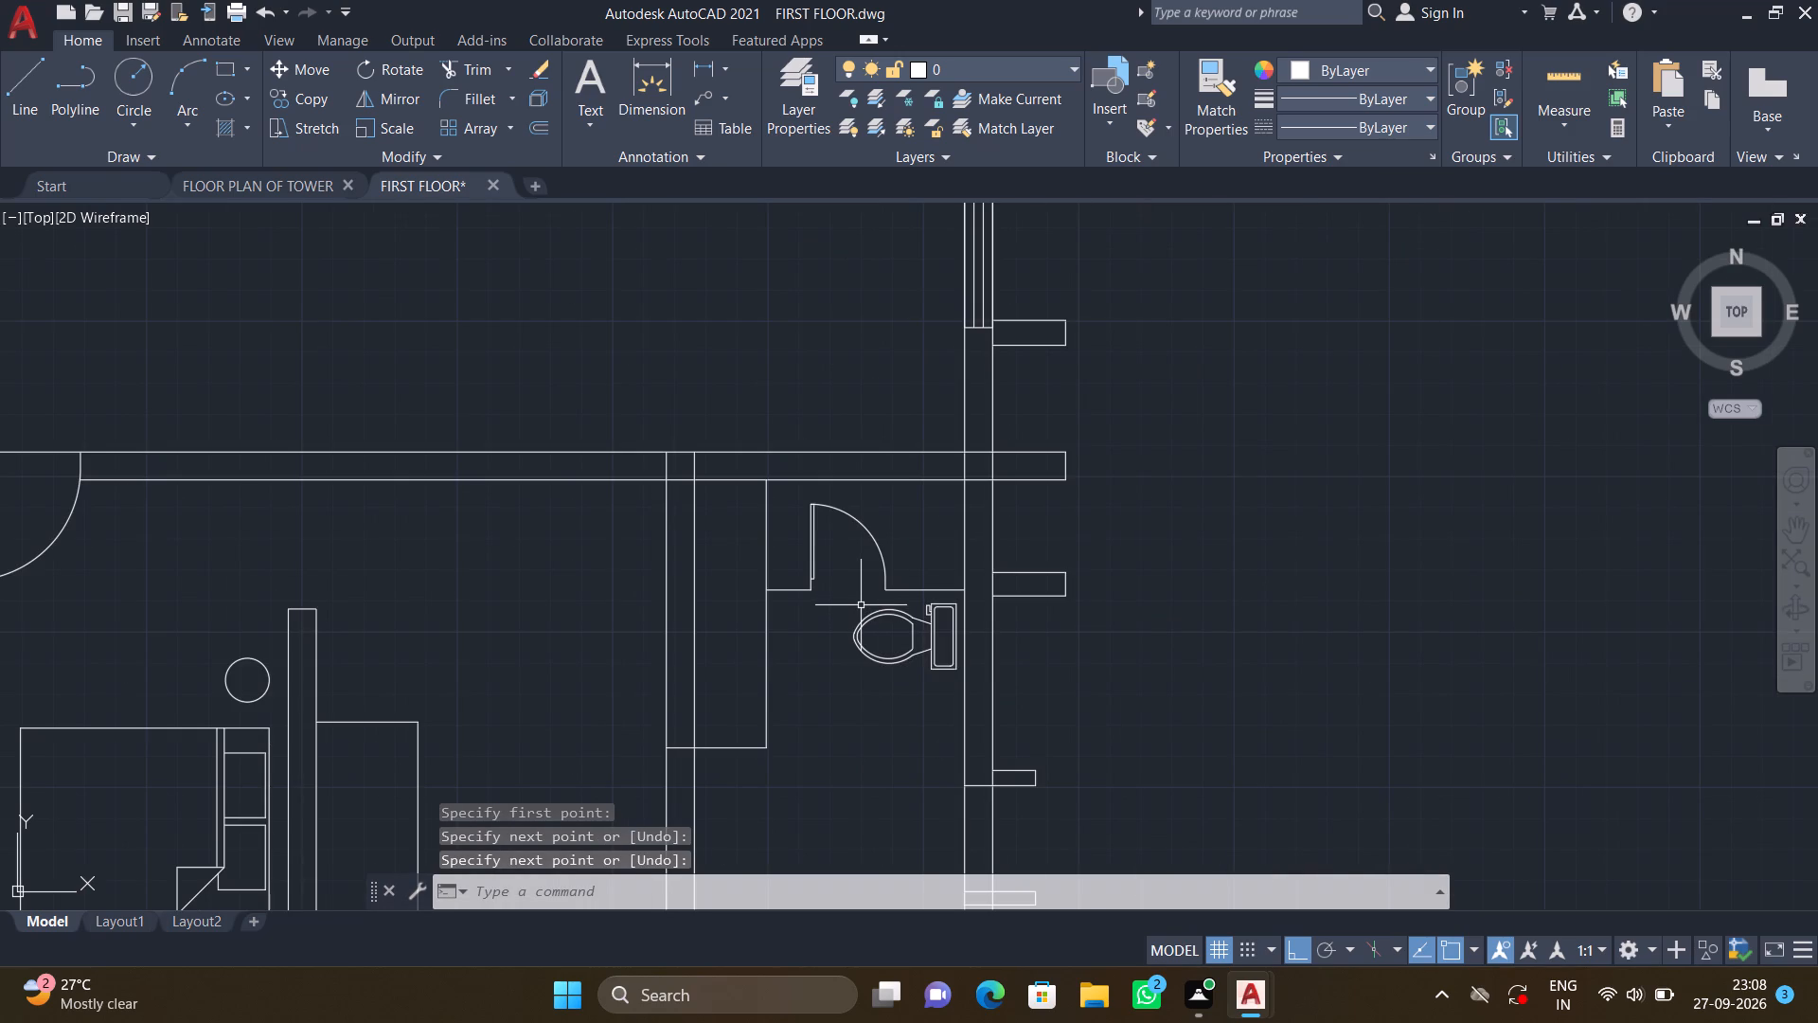
pyautogui.scroll(-2, 625, 546)
pyautogui.moveTo(459, 592); pyautogui.dragTo(463, 591, button='middle')
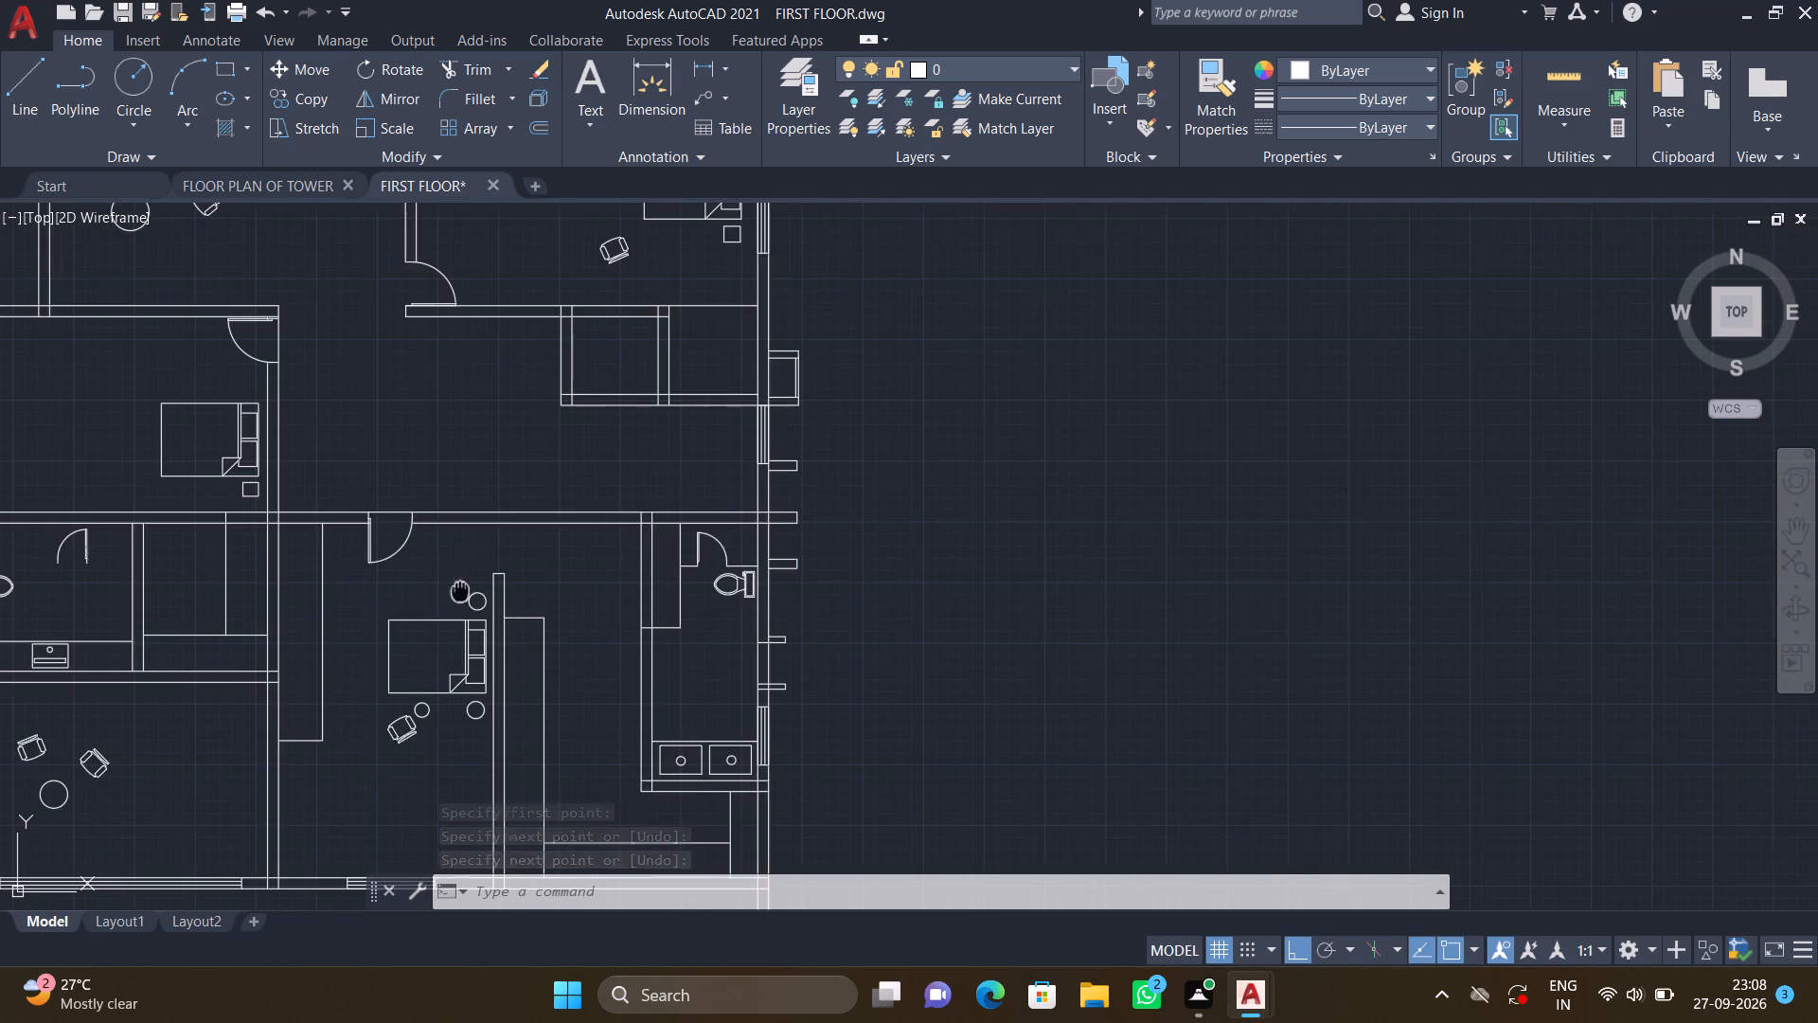
pyautogui.moveTo(463, 591); pyautogui.dragTo(930, 499, button='middle')
pyautogui.scroll(-1, 924, 499)
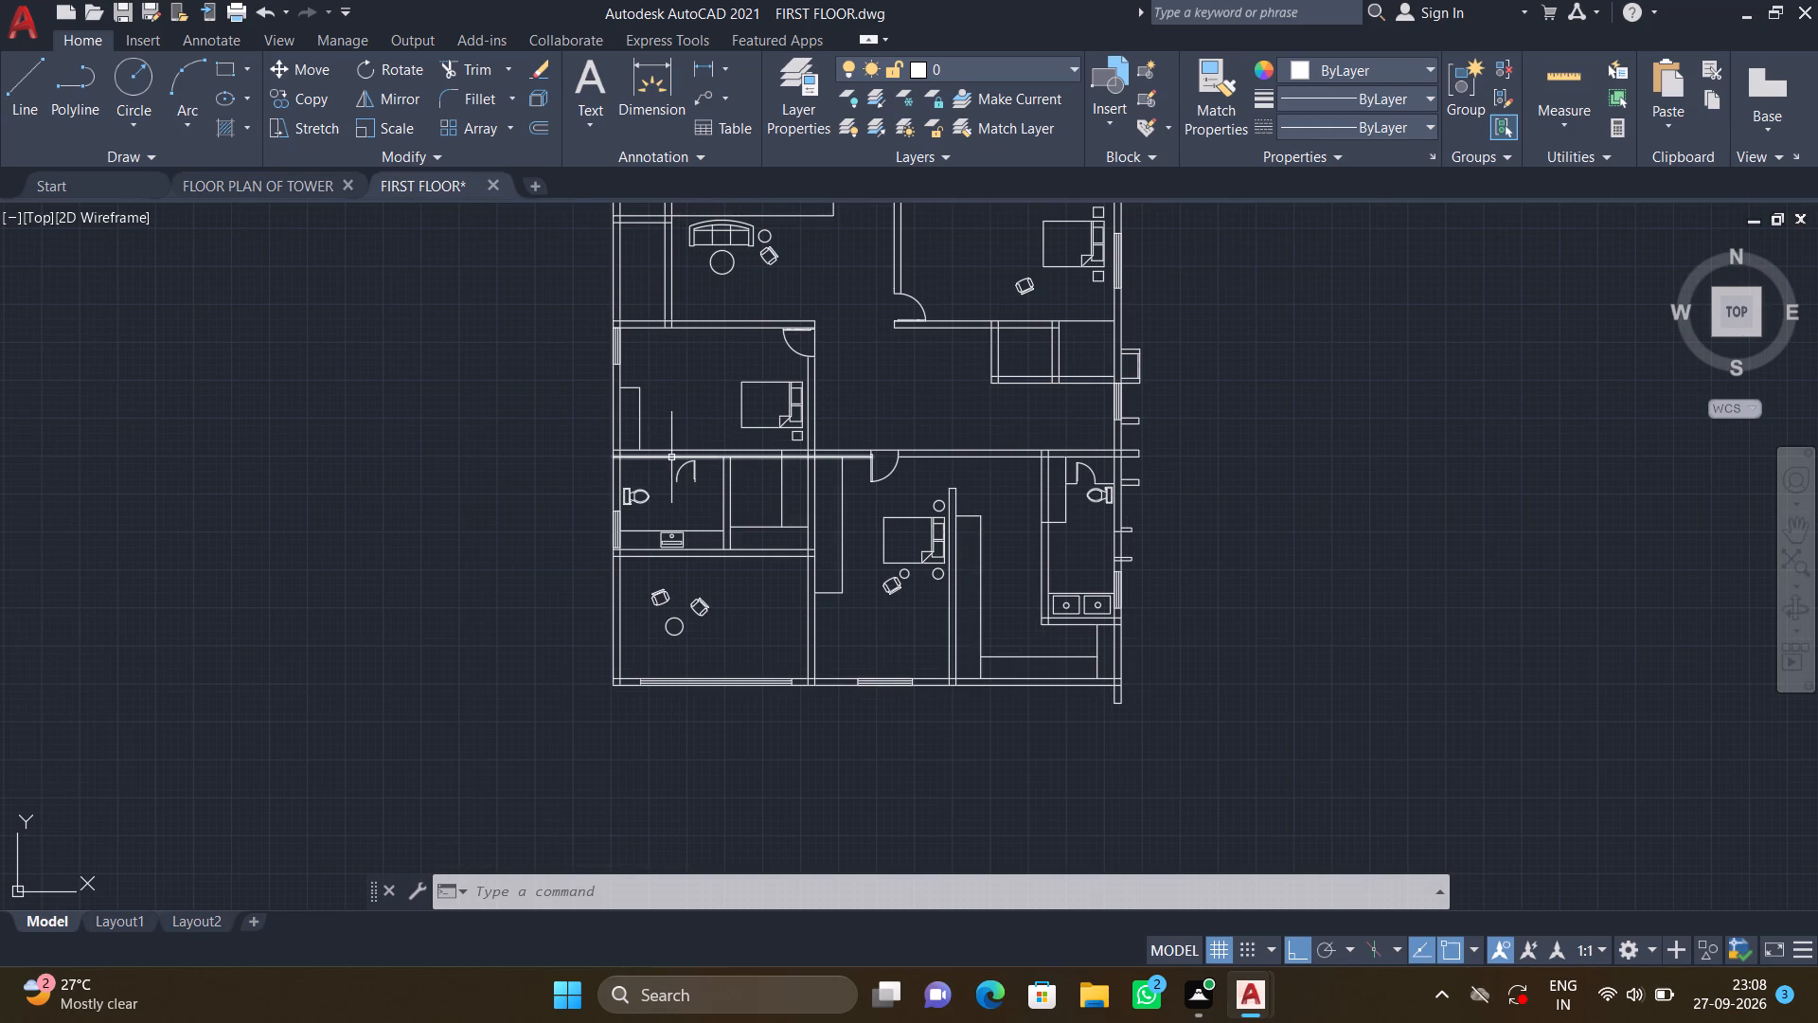
pyautogui.scroll(3, 662, 469)
pyautogui.press('l')
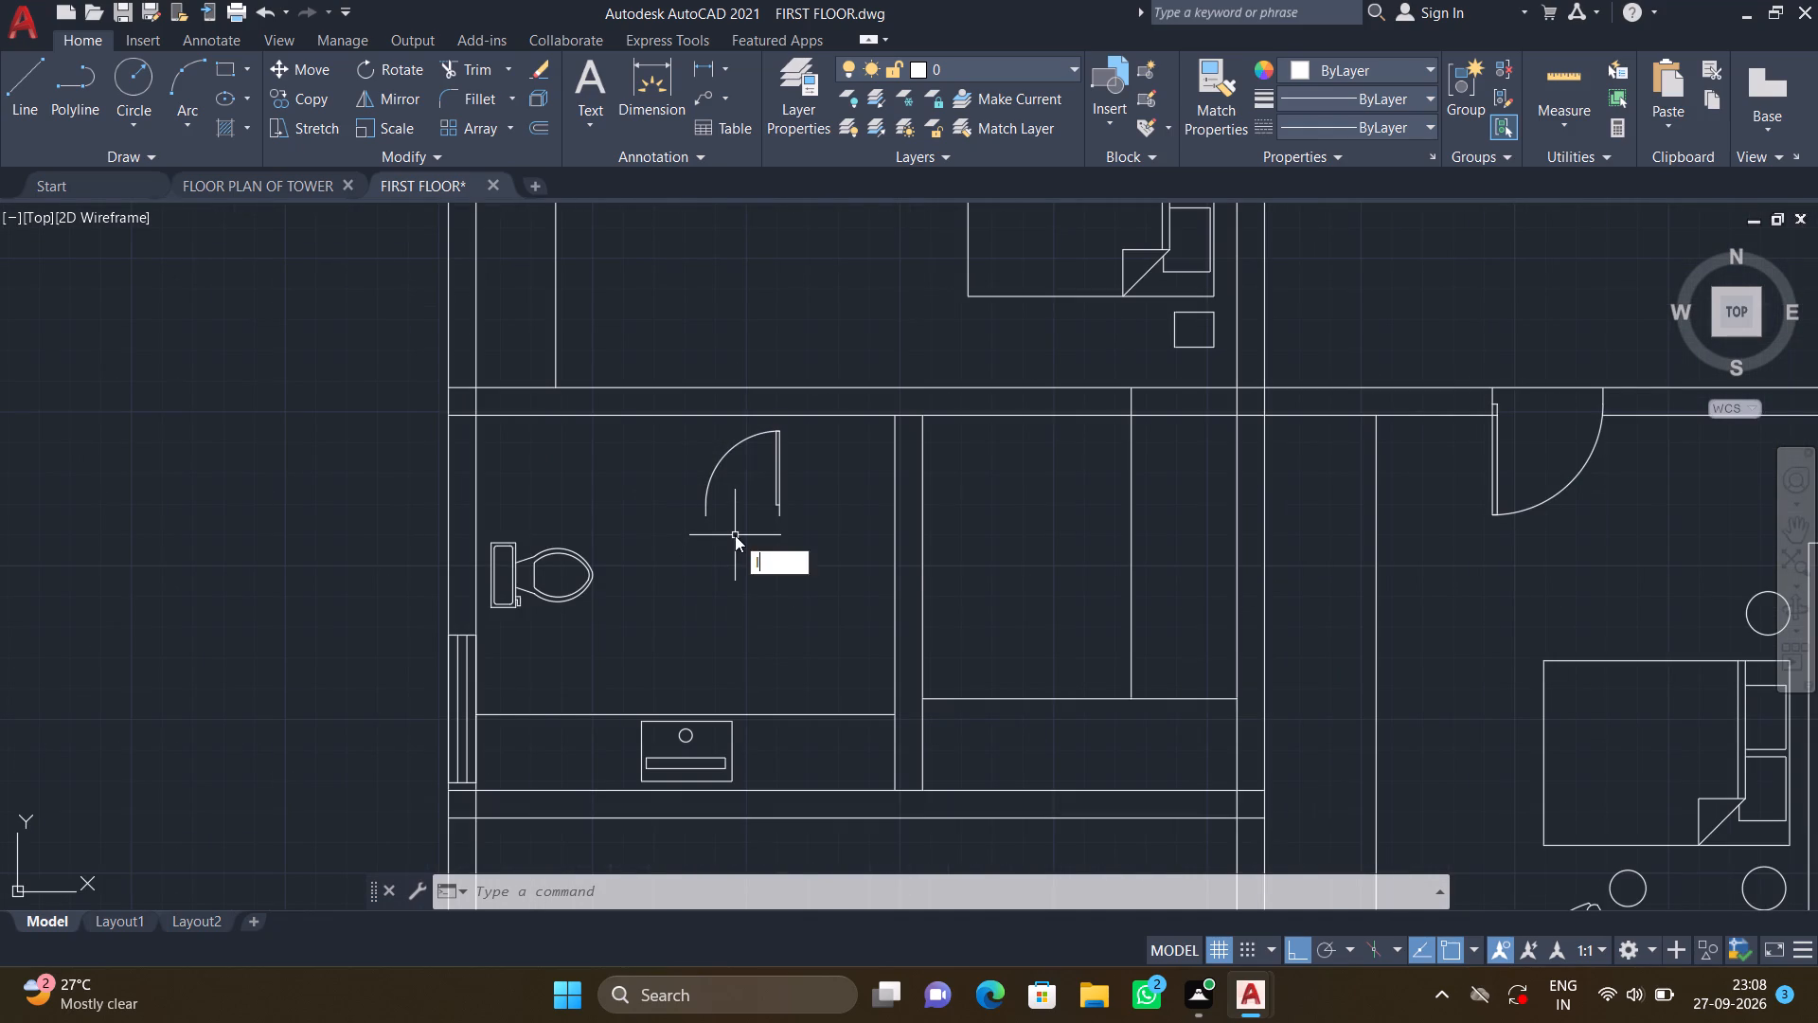
pyautogui.press('Return')
pyautogui.scroll(3, 783, 511)
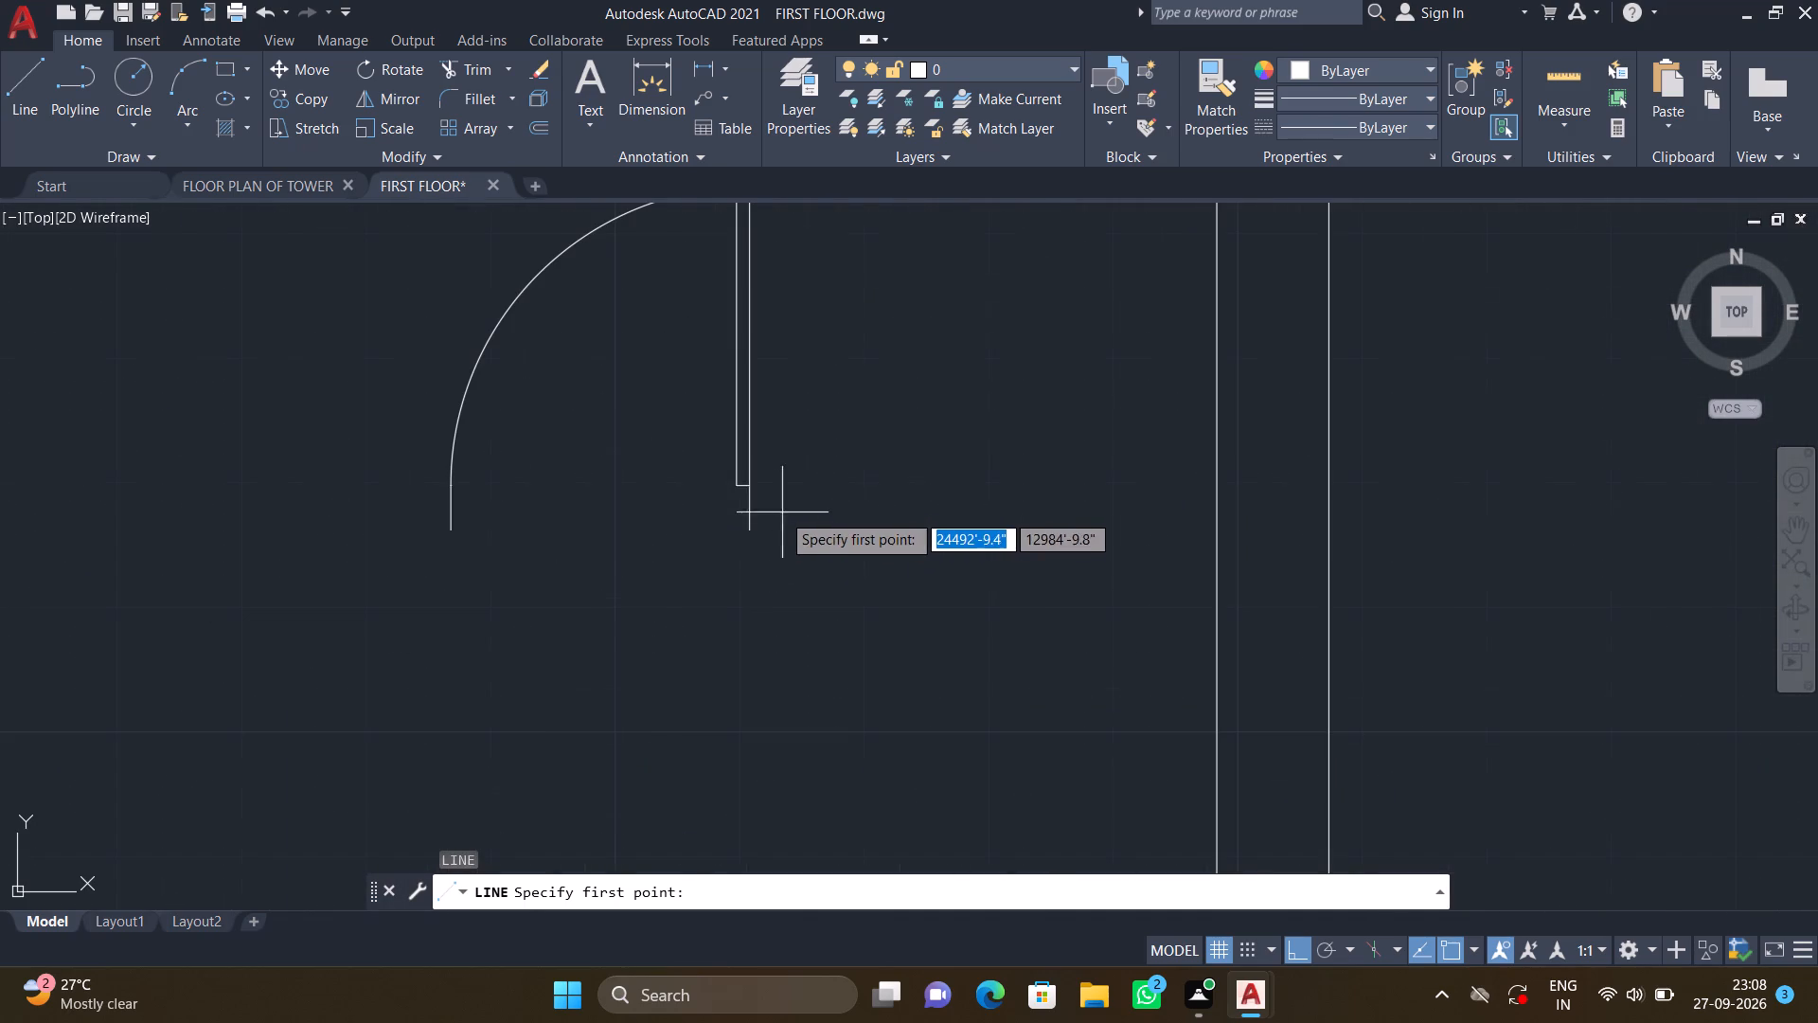
pyautogui.click(749, 533)
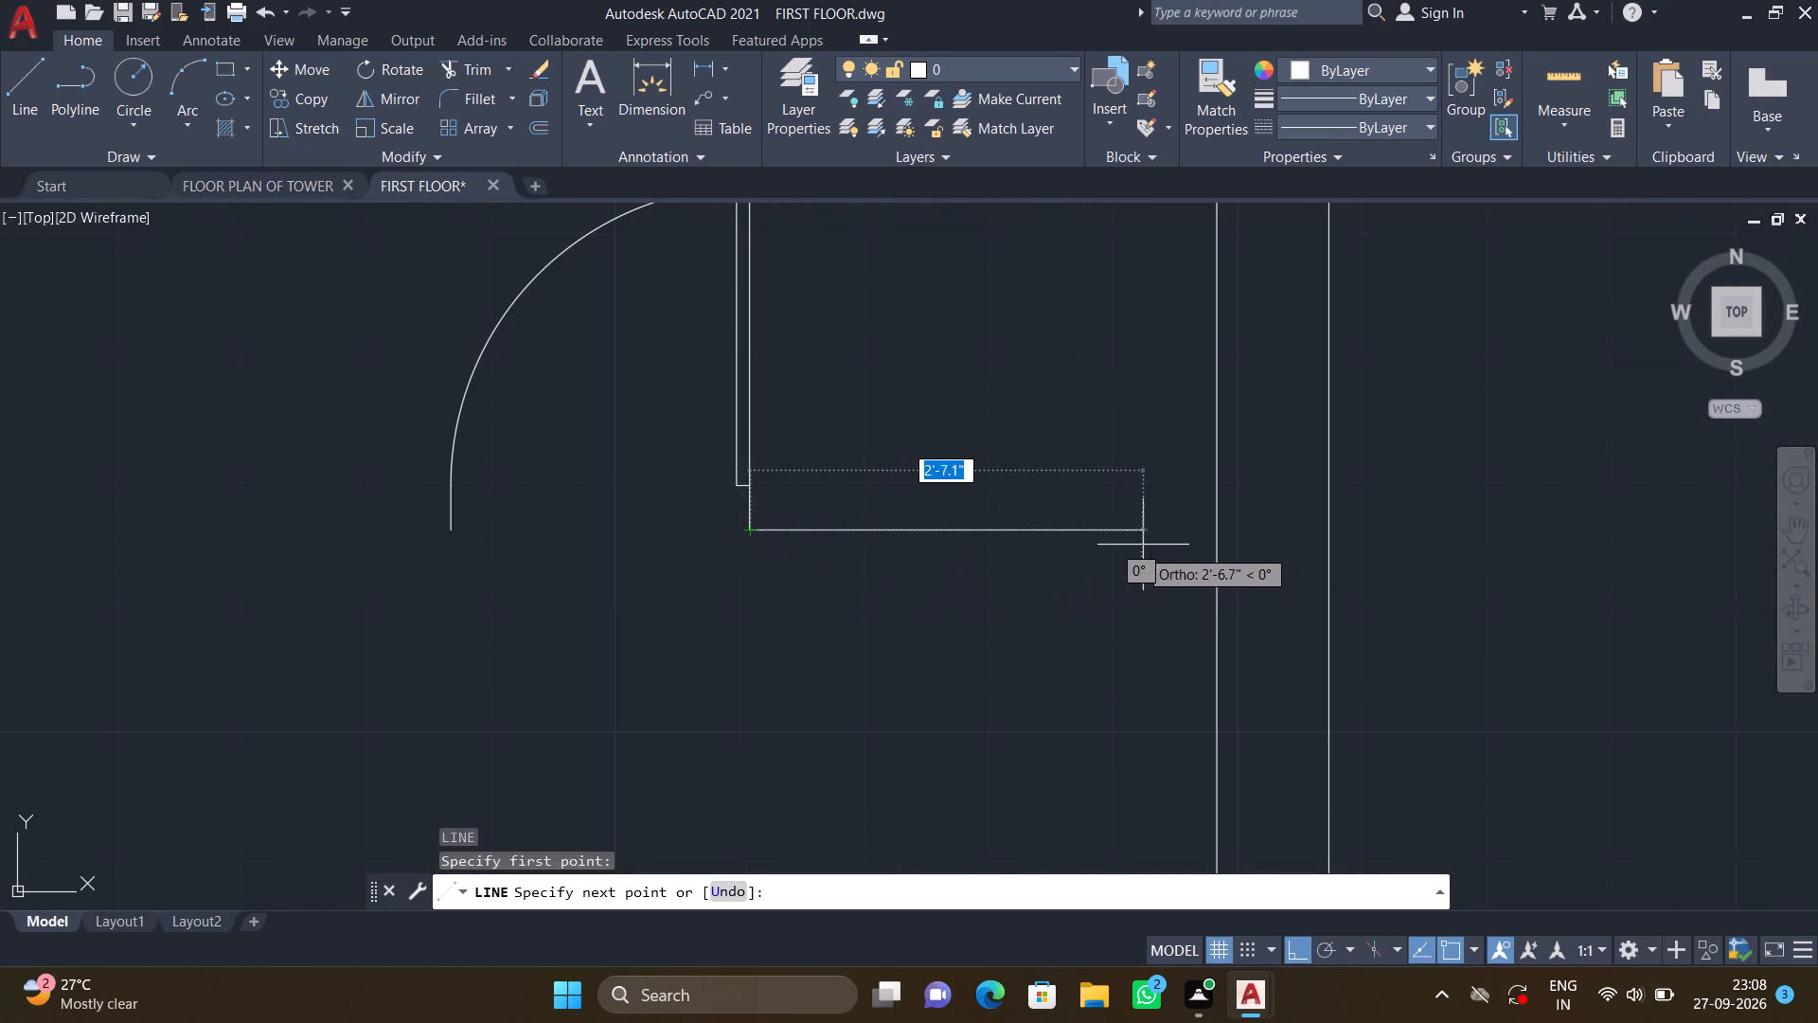
pyautogui.click(1220, 533)
pyautogui.press('Return')
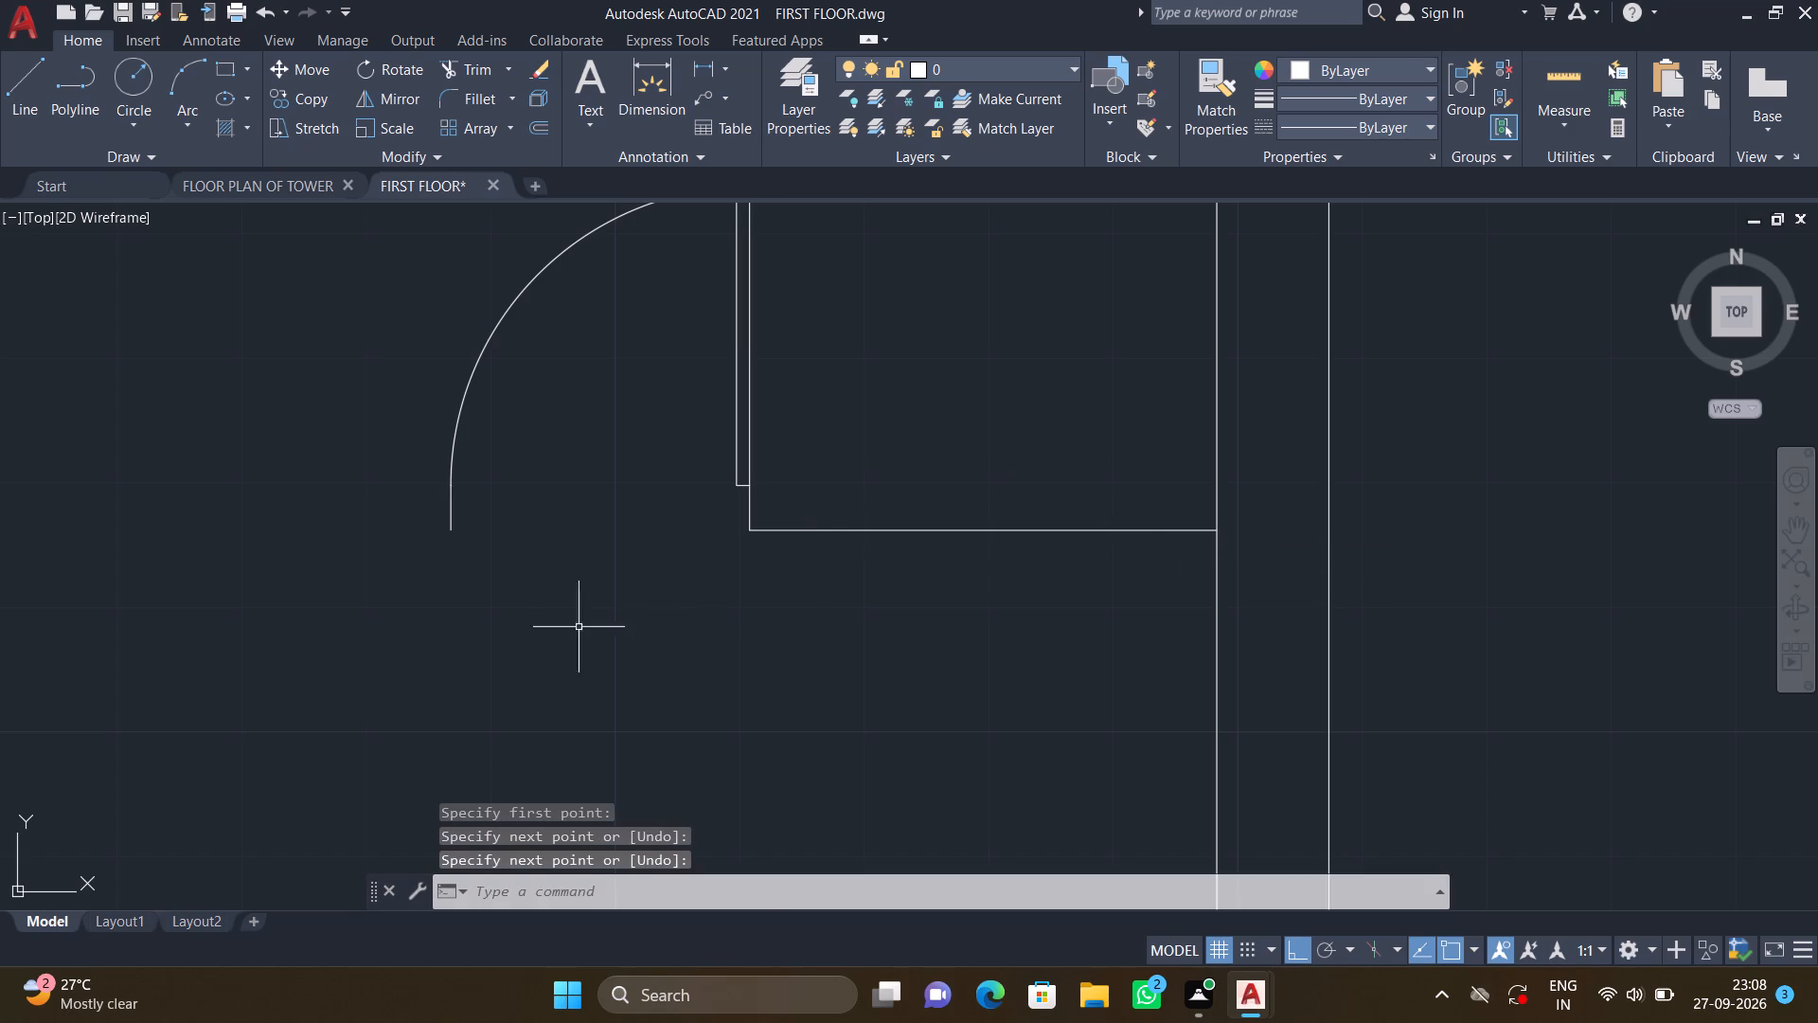
# Draw a horizontal line from the swing-arc end of the west toilet's door to the outer west wall.
pyautogui.press('l')
pyautogui.press('Return')
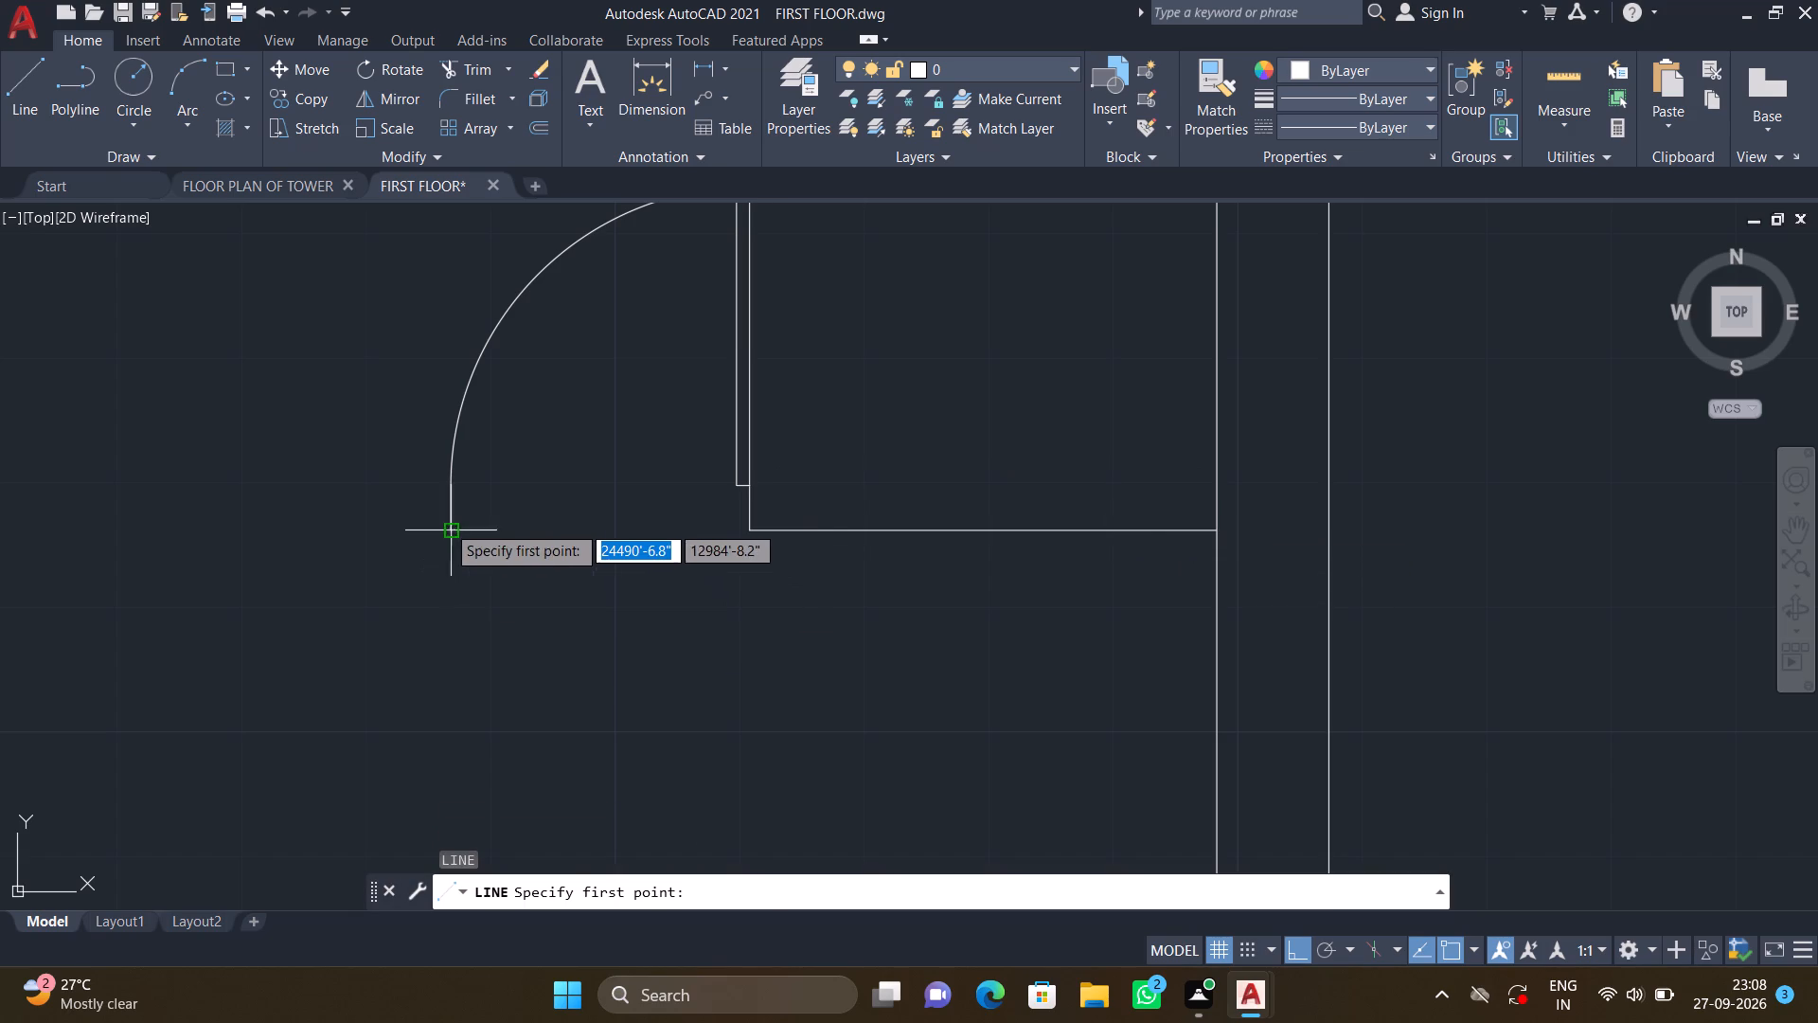
pyautogui.click(446, 521)
pyautogui.scroll(-2, 280, 618)
pyautogui.moveTo(304, 597); pyautogui.dragTo(650, 559, button='middle')
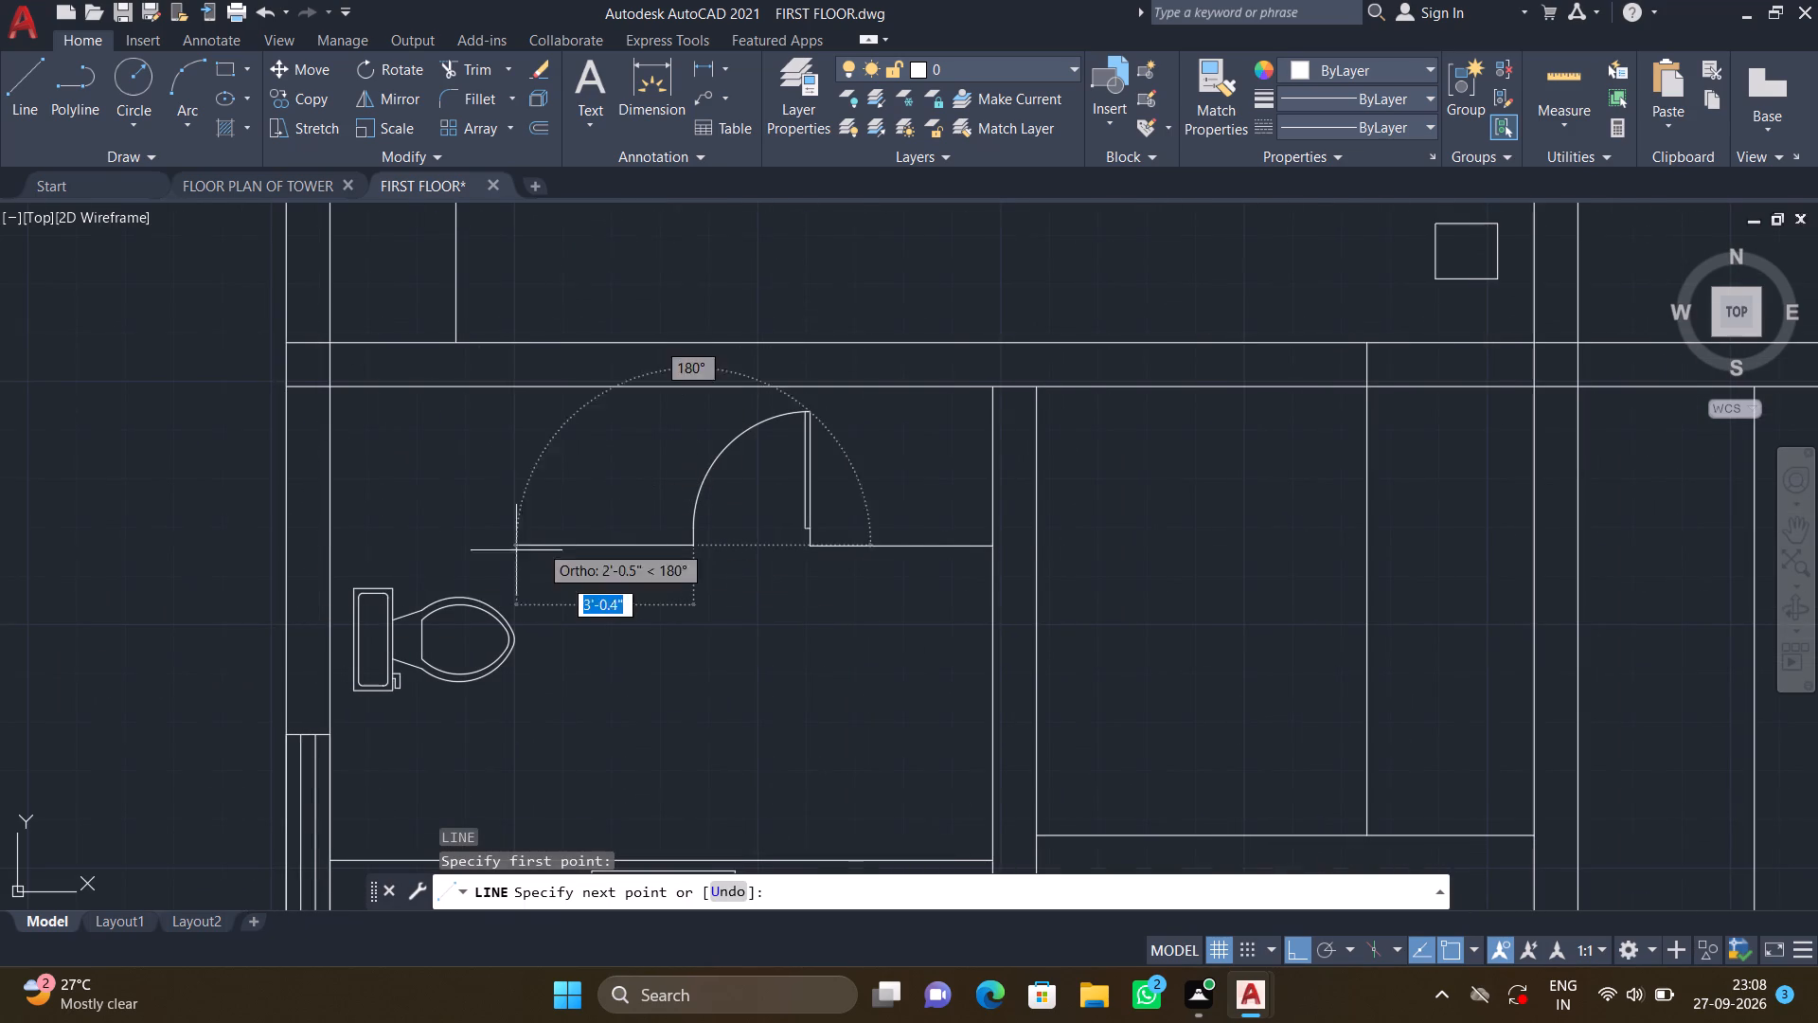
pyautogui.scroll(3, 366, 560)
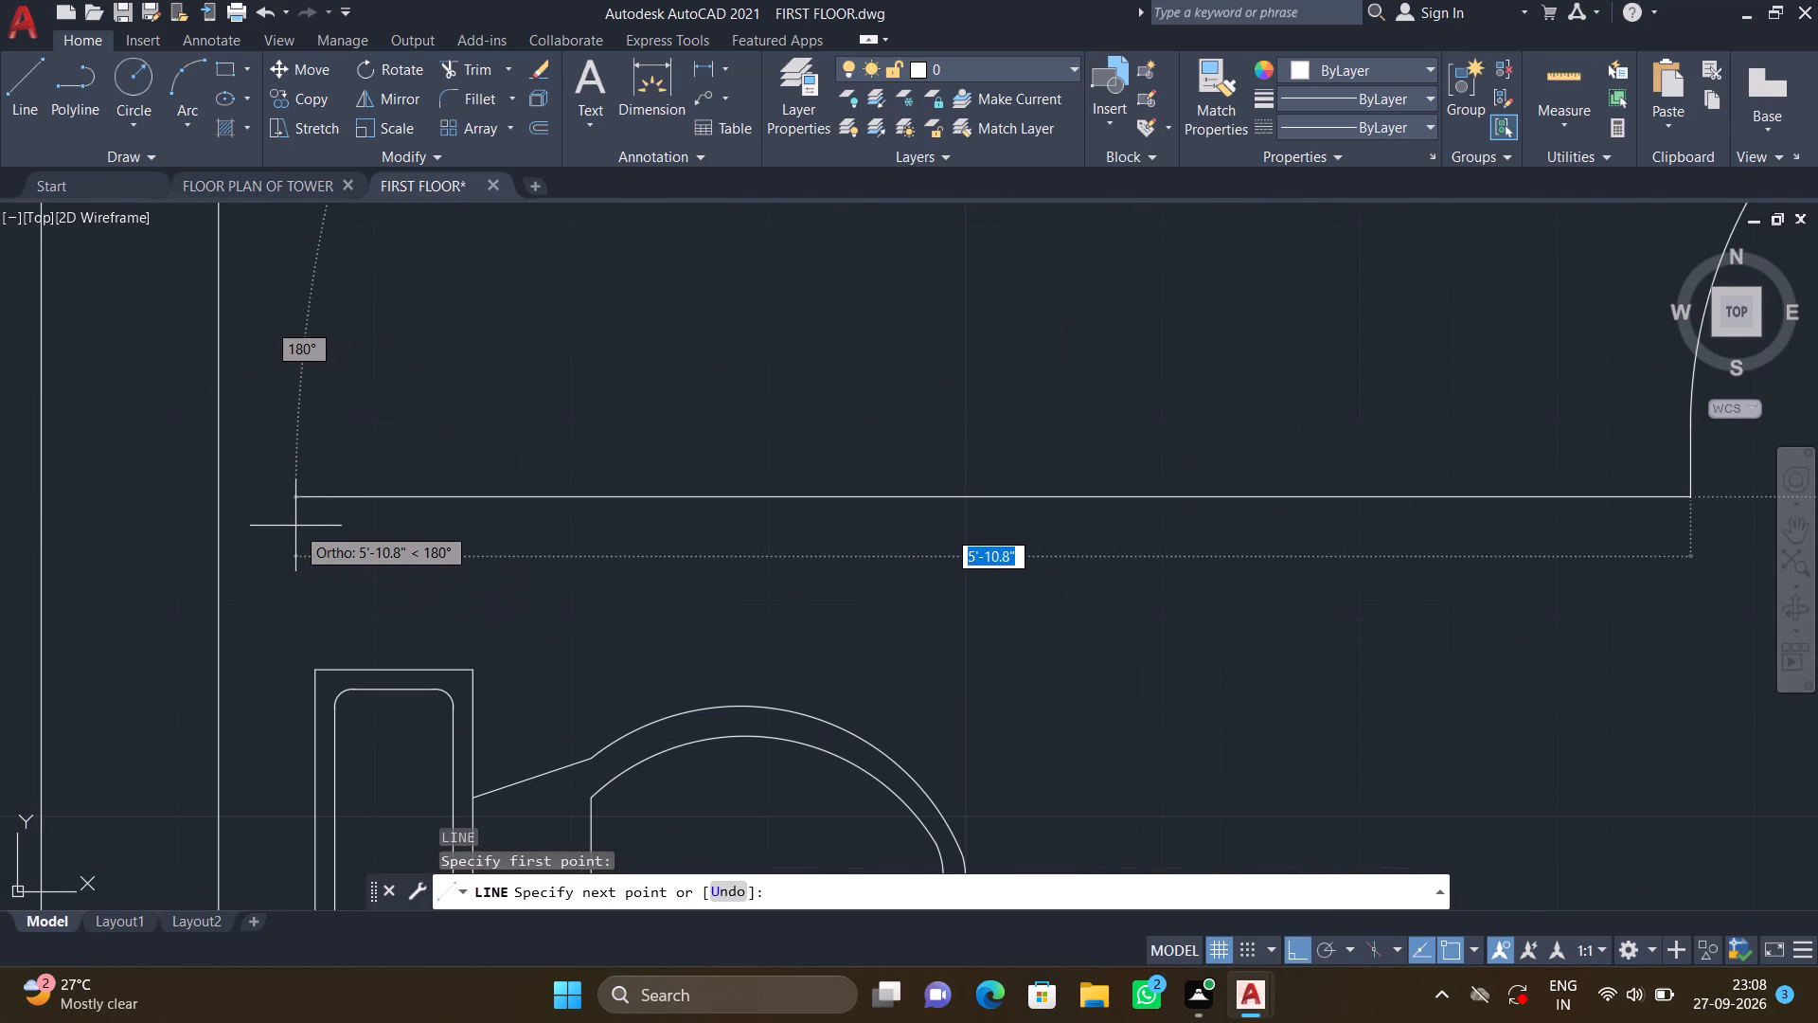
pyautogui.moveTo(301, 525); pyautogui.dragTo(694, 566, button='middle')
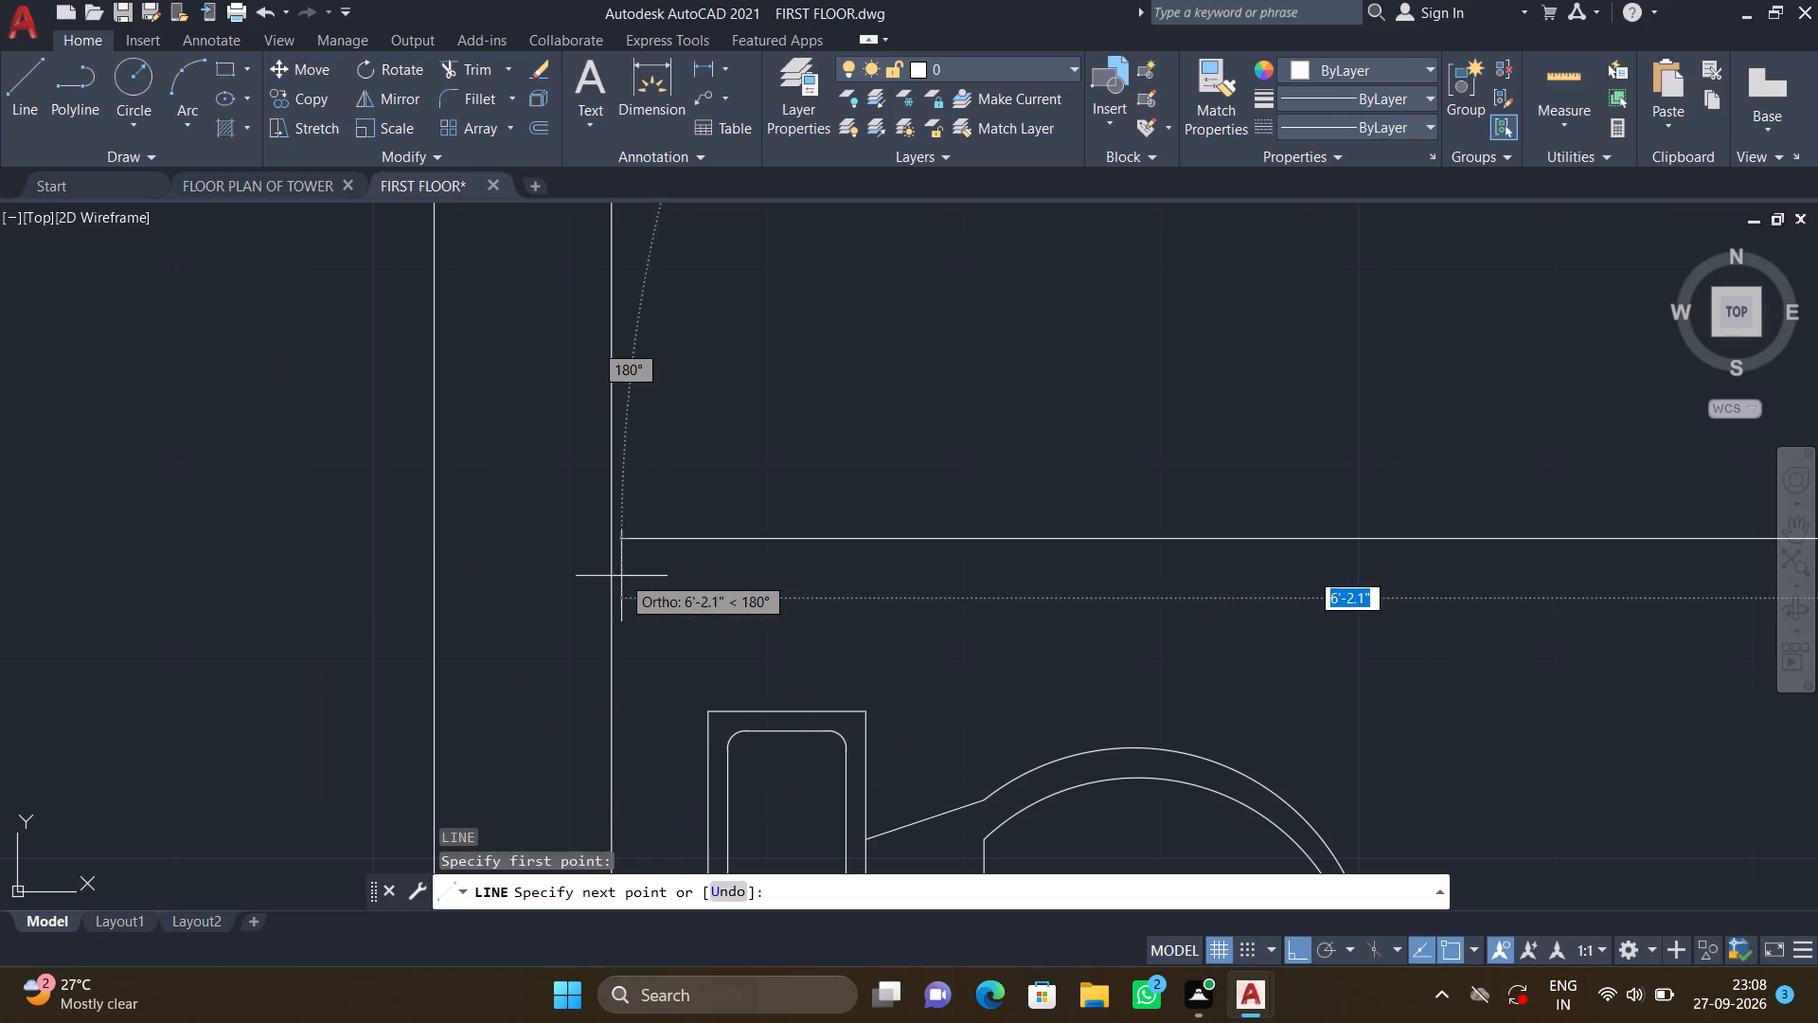
pyautogui.click(612, 533)
pyautogui.press('Return')
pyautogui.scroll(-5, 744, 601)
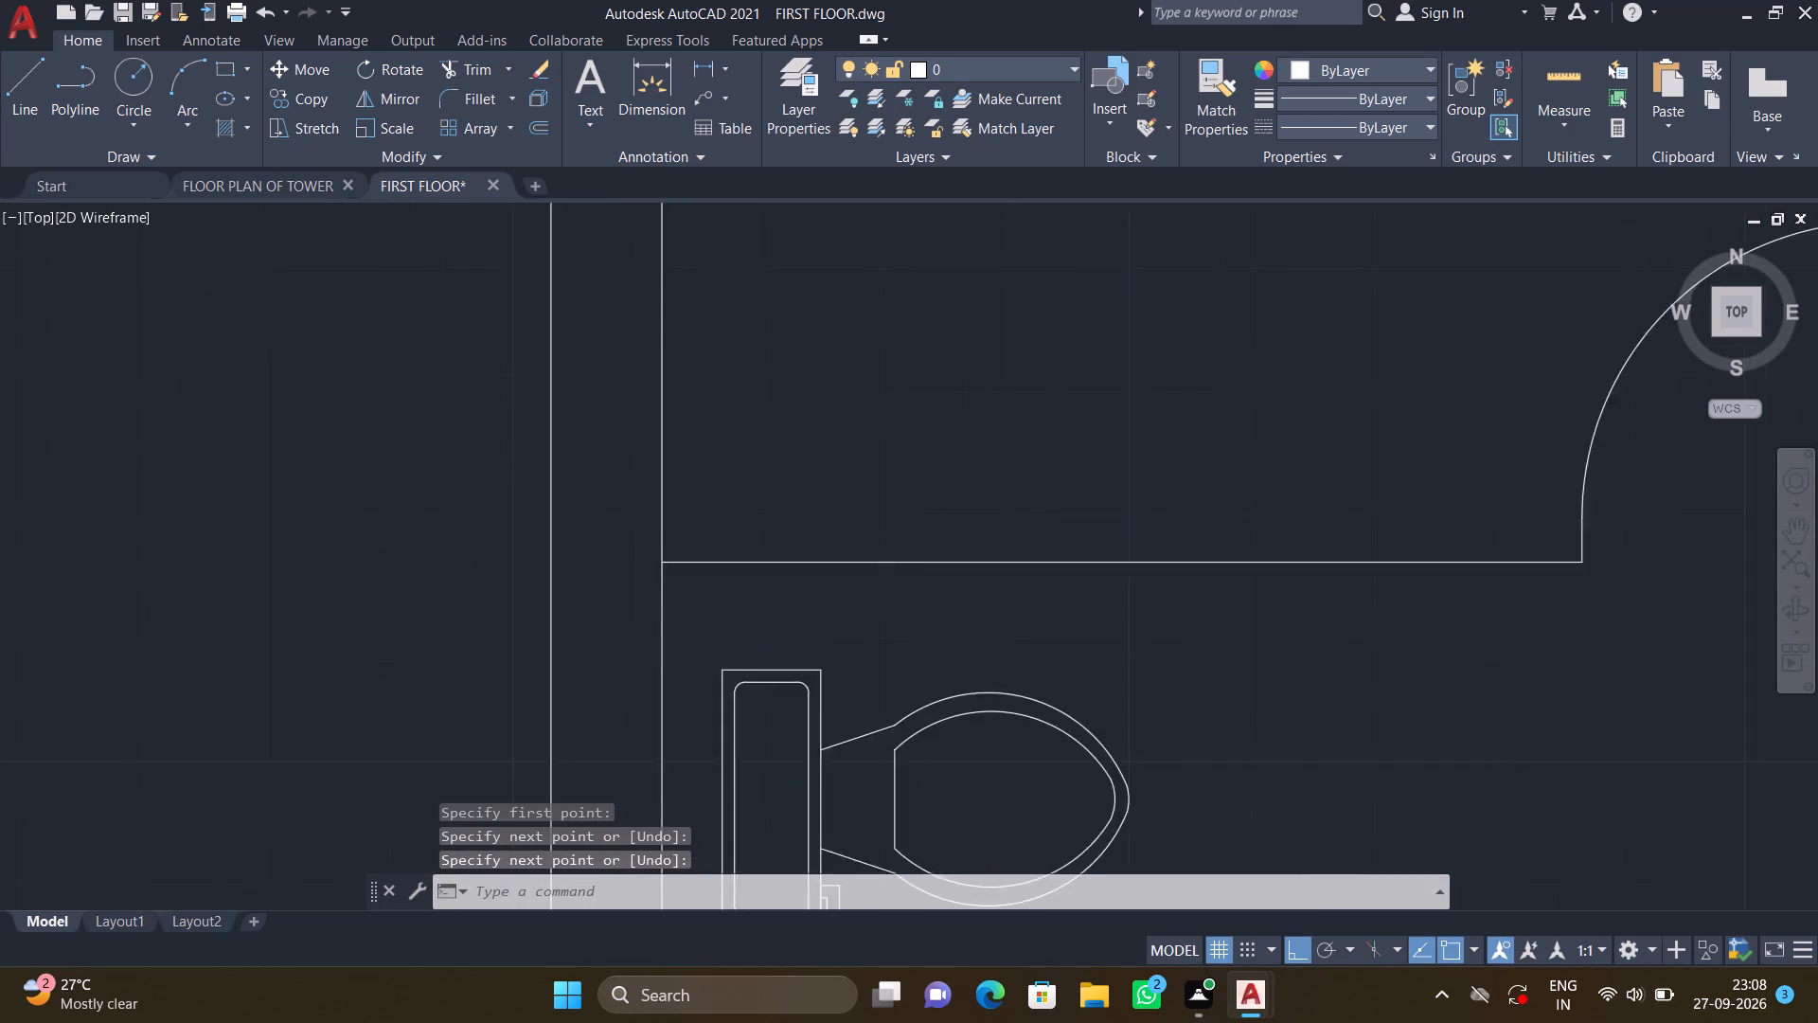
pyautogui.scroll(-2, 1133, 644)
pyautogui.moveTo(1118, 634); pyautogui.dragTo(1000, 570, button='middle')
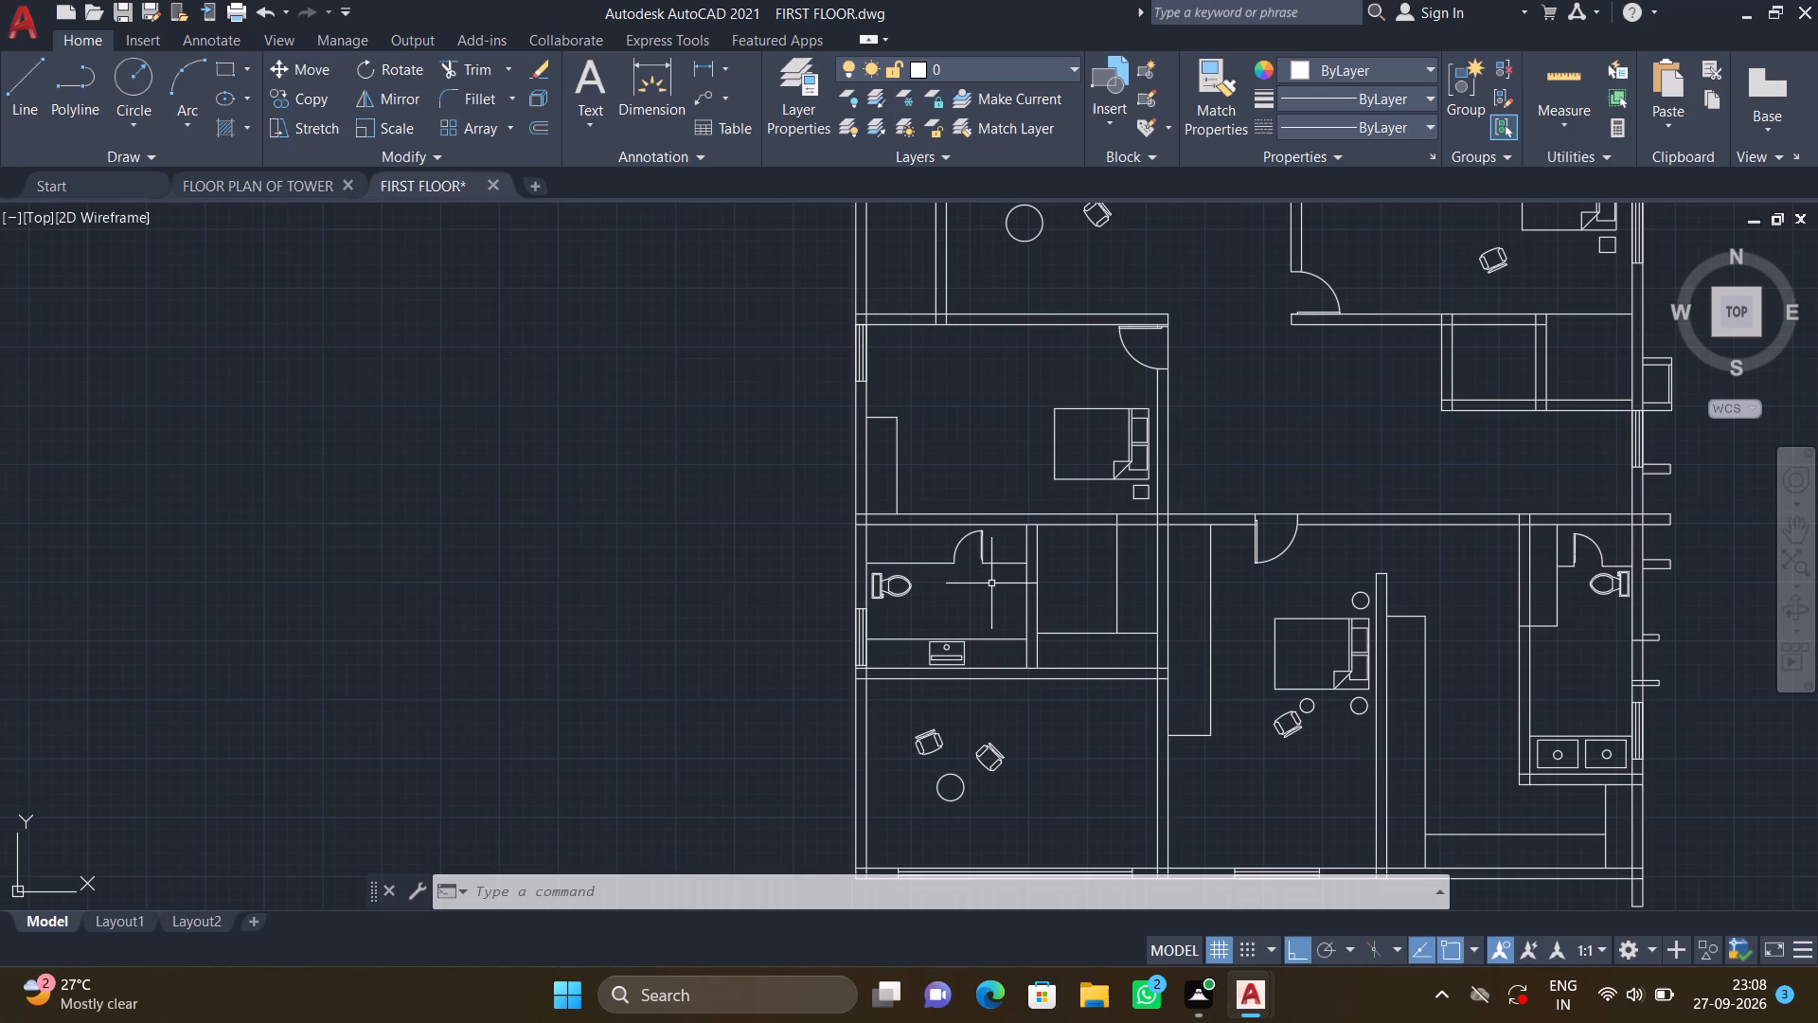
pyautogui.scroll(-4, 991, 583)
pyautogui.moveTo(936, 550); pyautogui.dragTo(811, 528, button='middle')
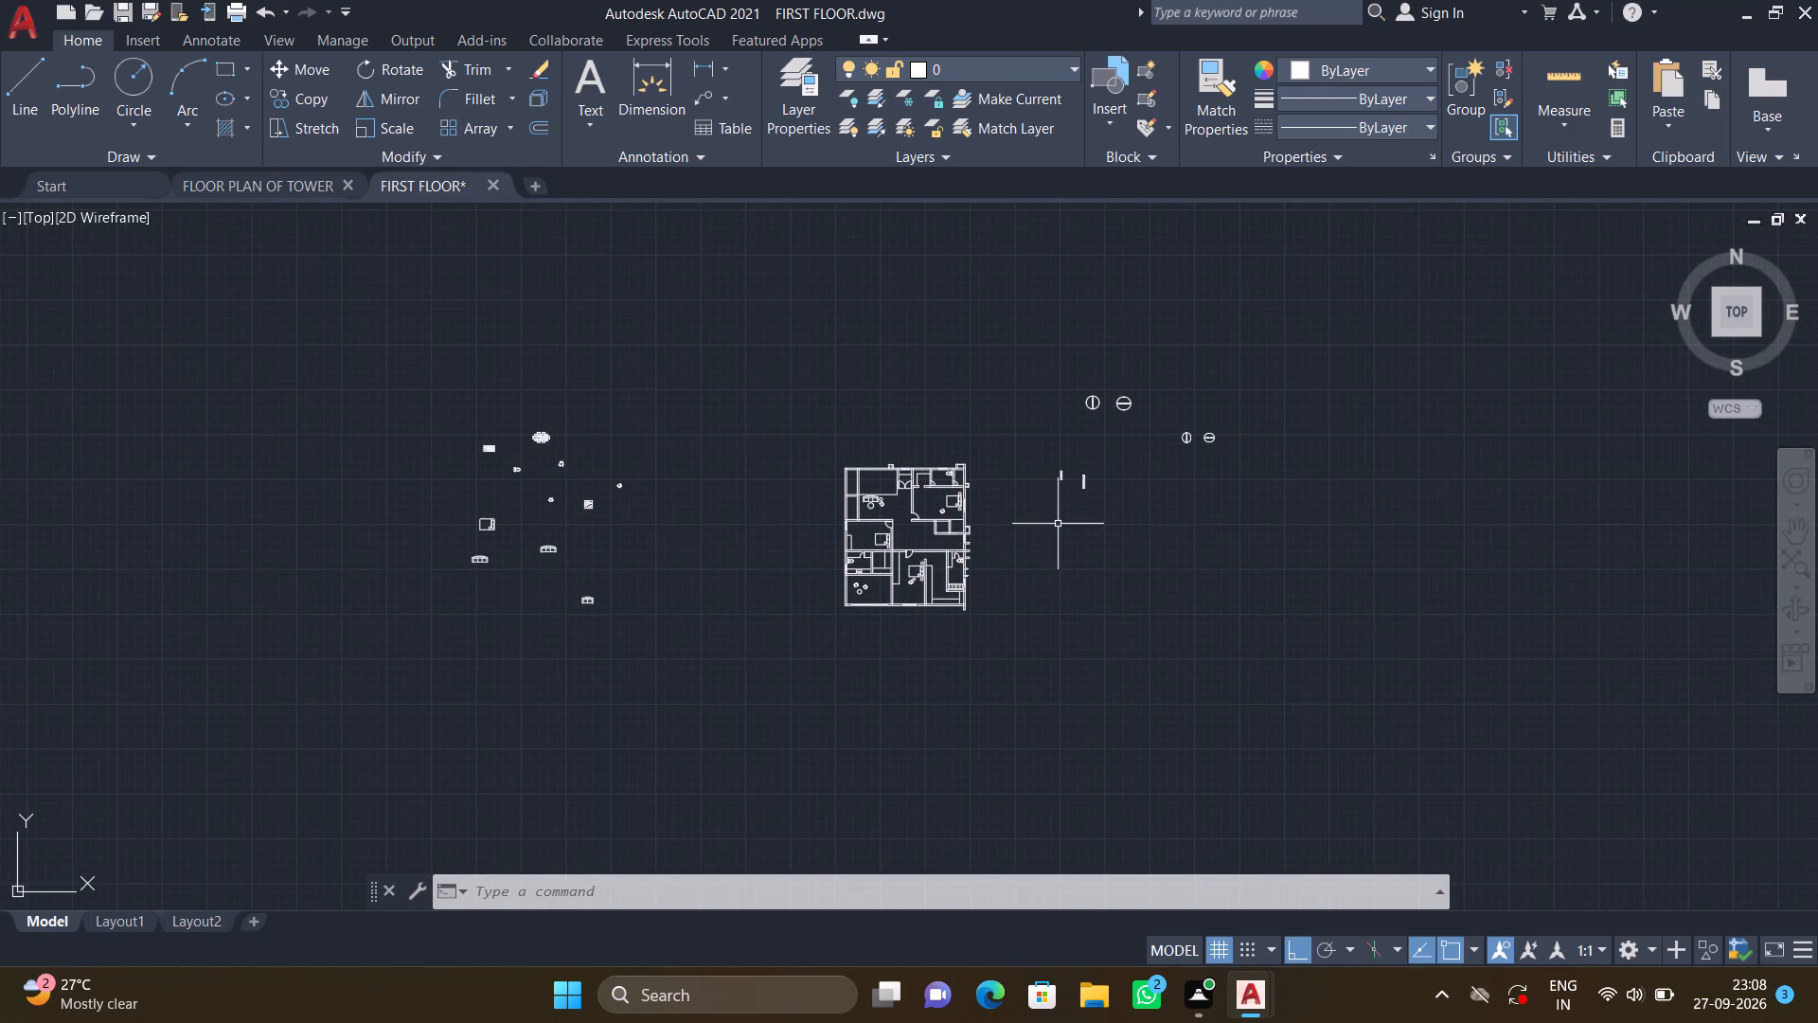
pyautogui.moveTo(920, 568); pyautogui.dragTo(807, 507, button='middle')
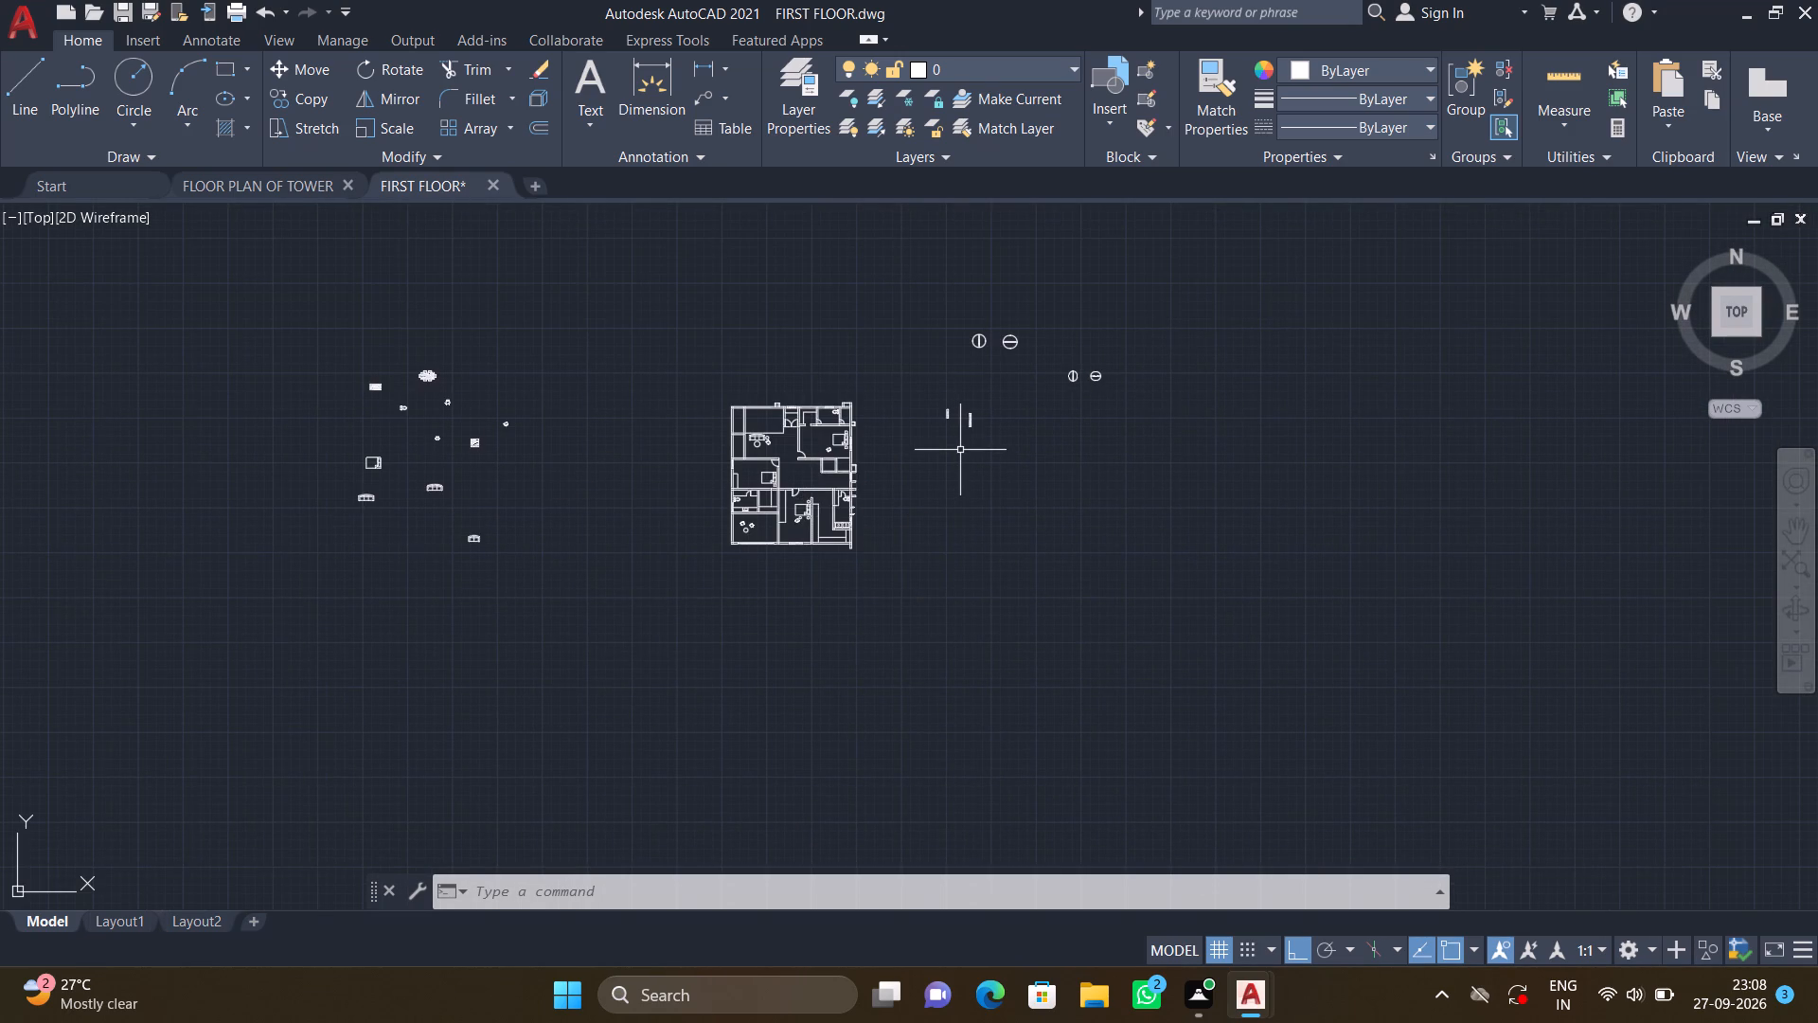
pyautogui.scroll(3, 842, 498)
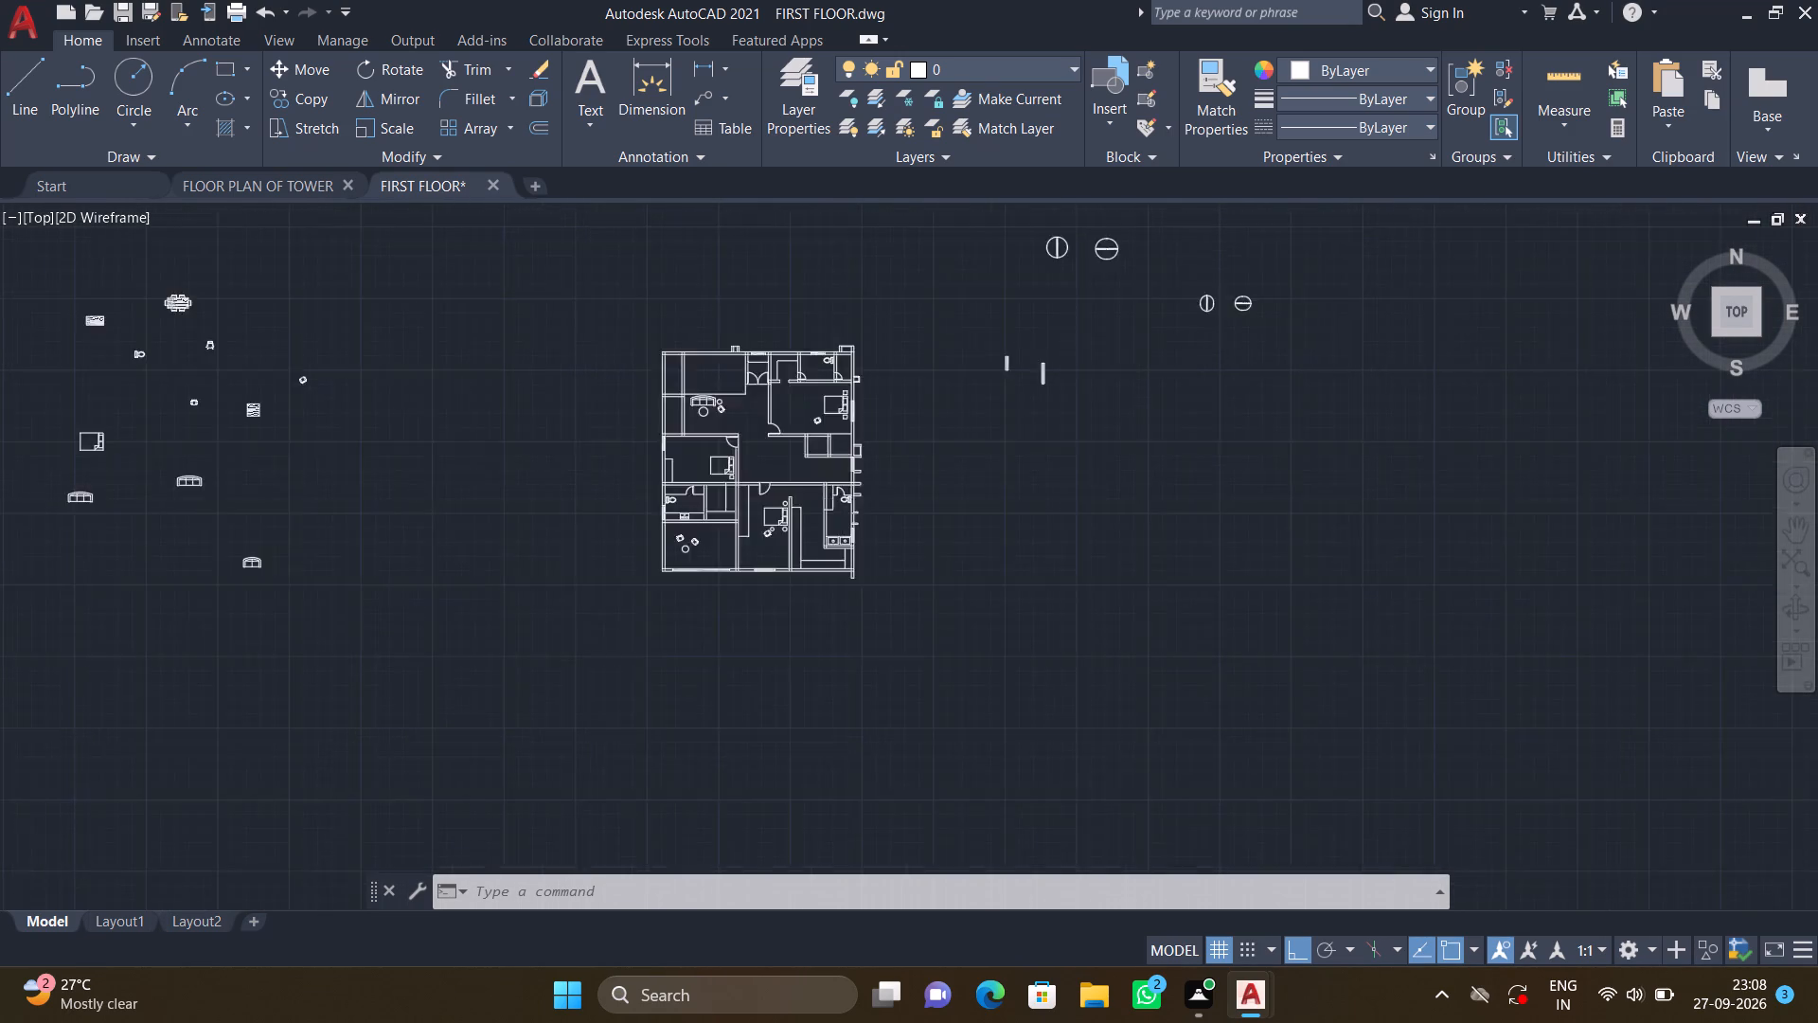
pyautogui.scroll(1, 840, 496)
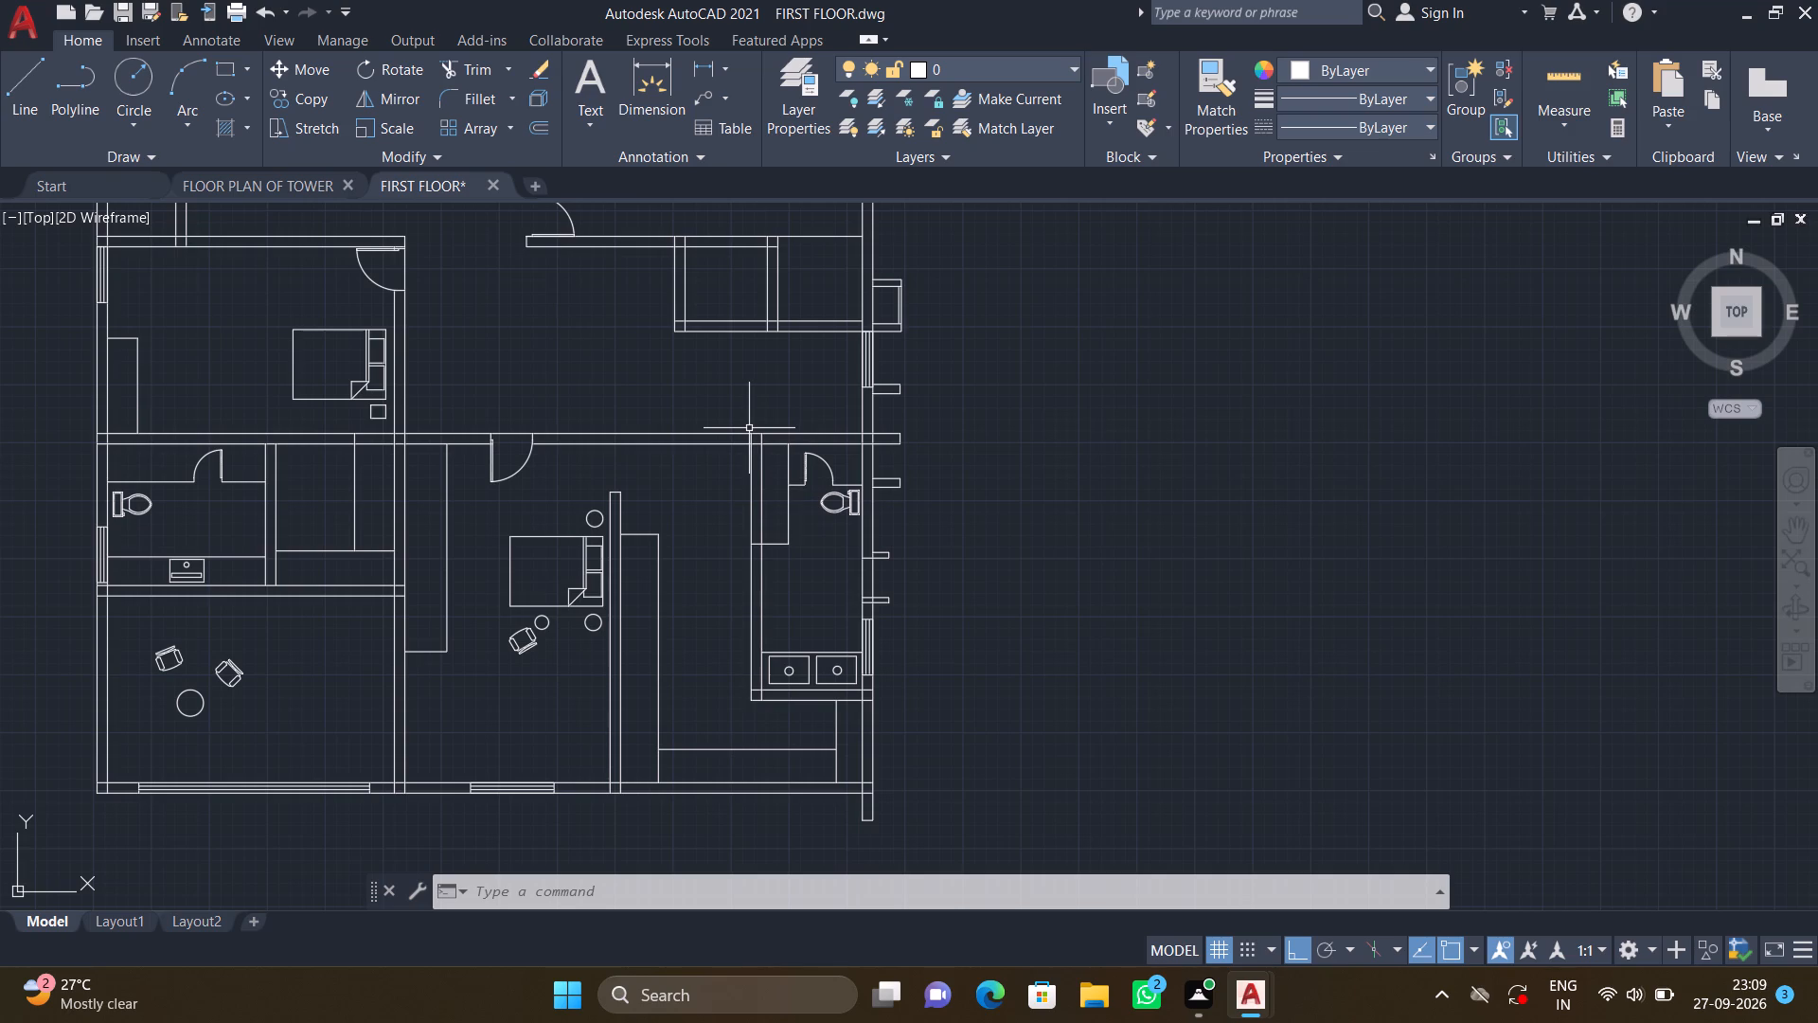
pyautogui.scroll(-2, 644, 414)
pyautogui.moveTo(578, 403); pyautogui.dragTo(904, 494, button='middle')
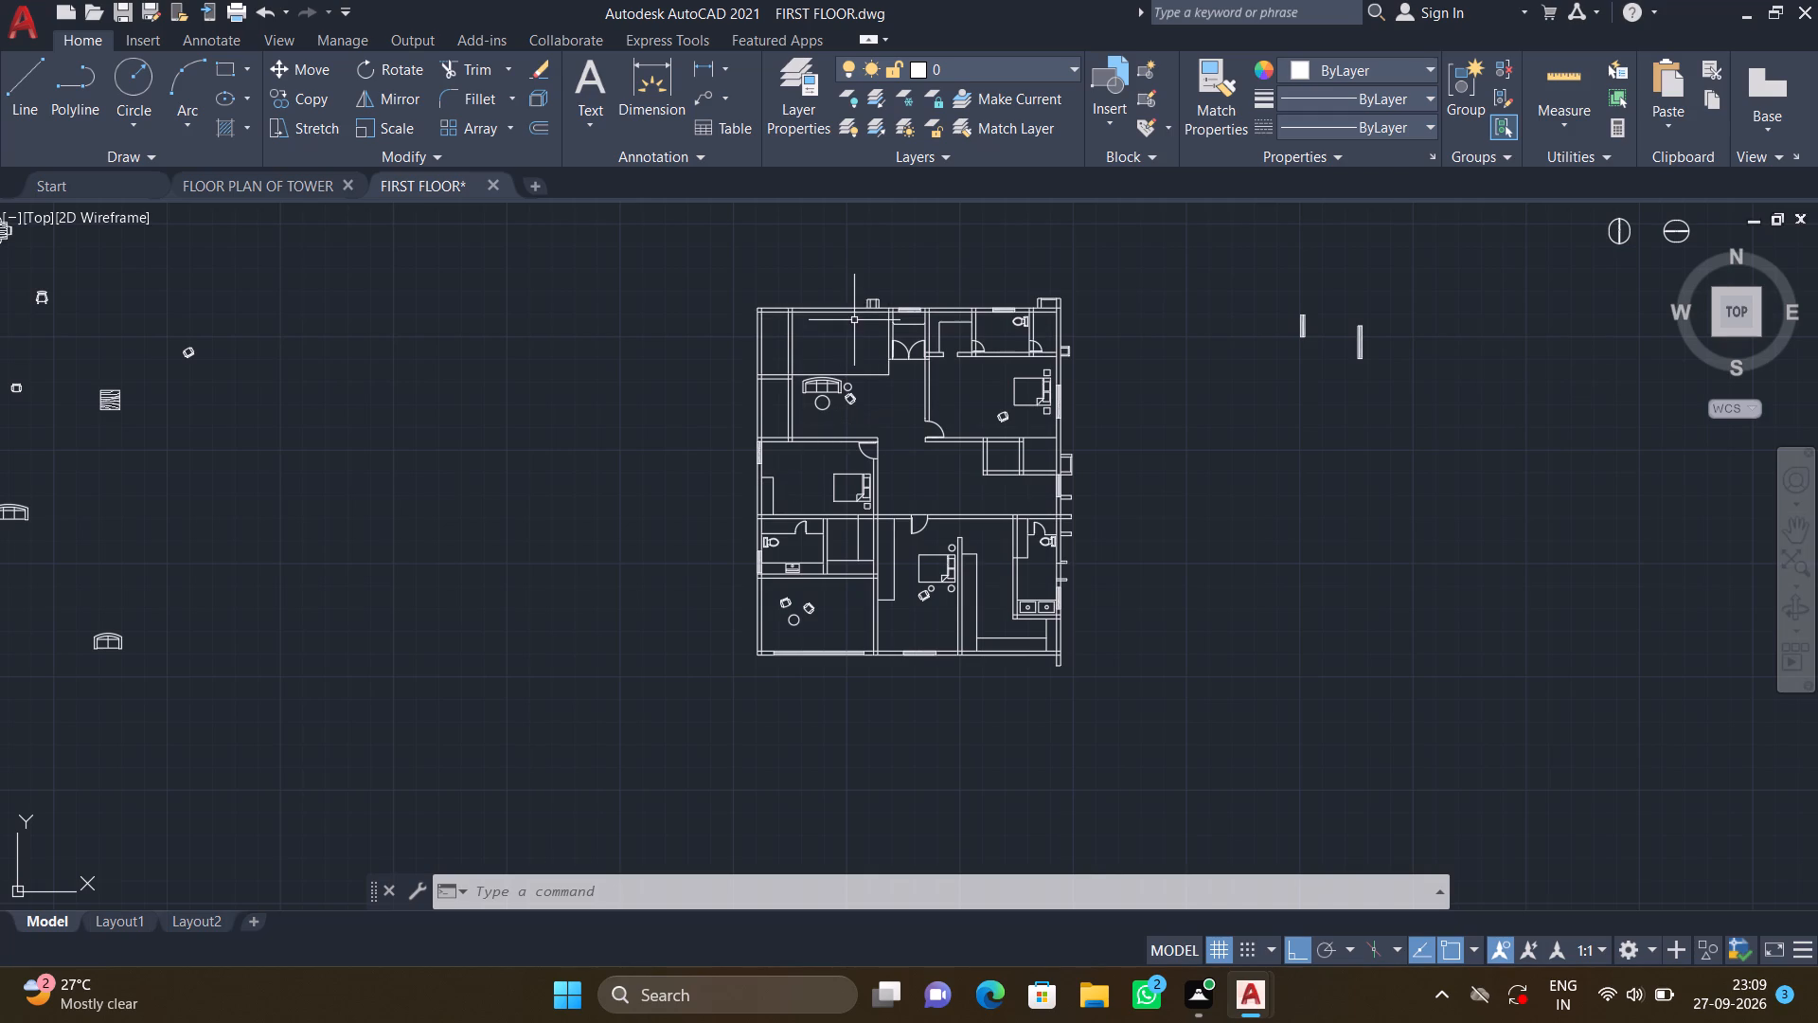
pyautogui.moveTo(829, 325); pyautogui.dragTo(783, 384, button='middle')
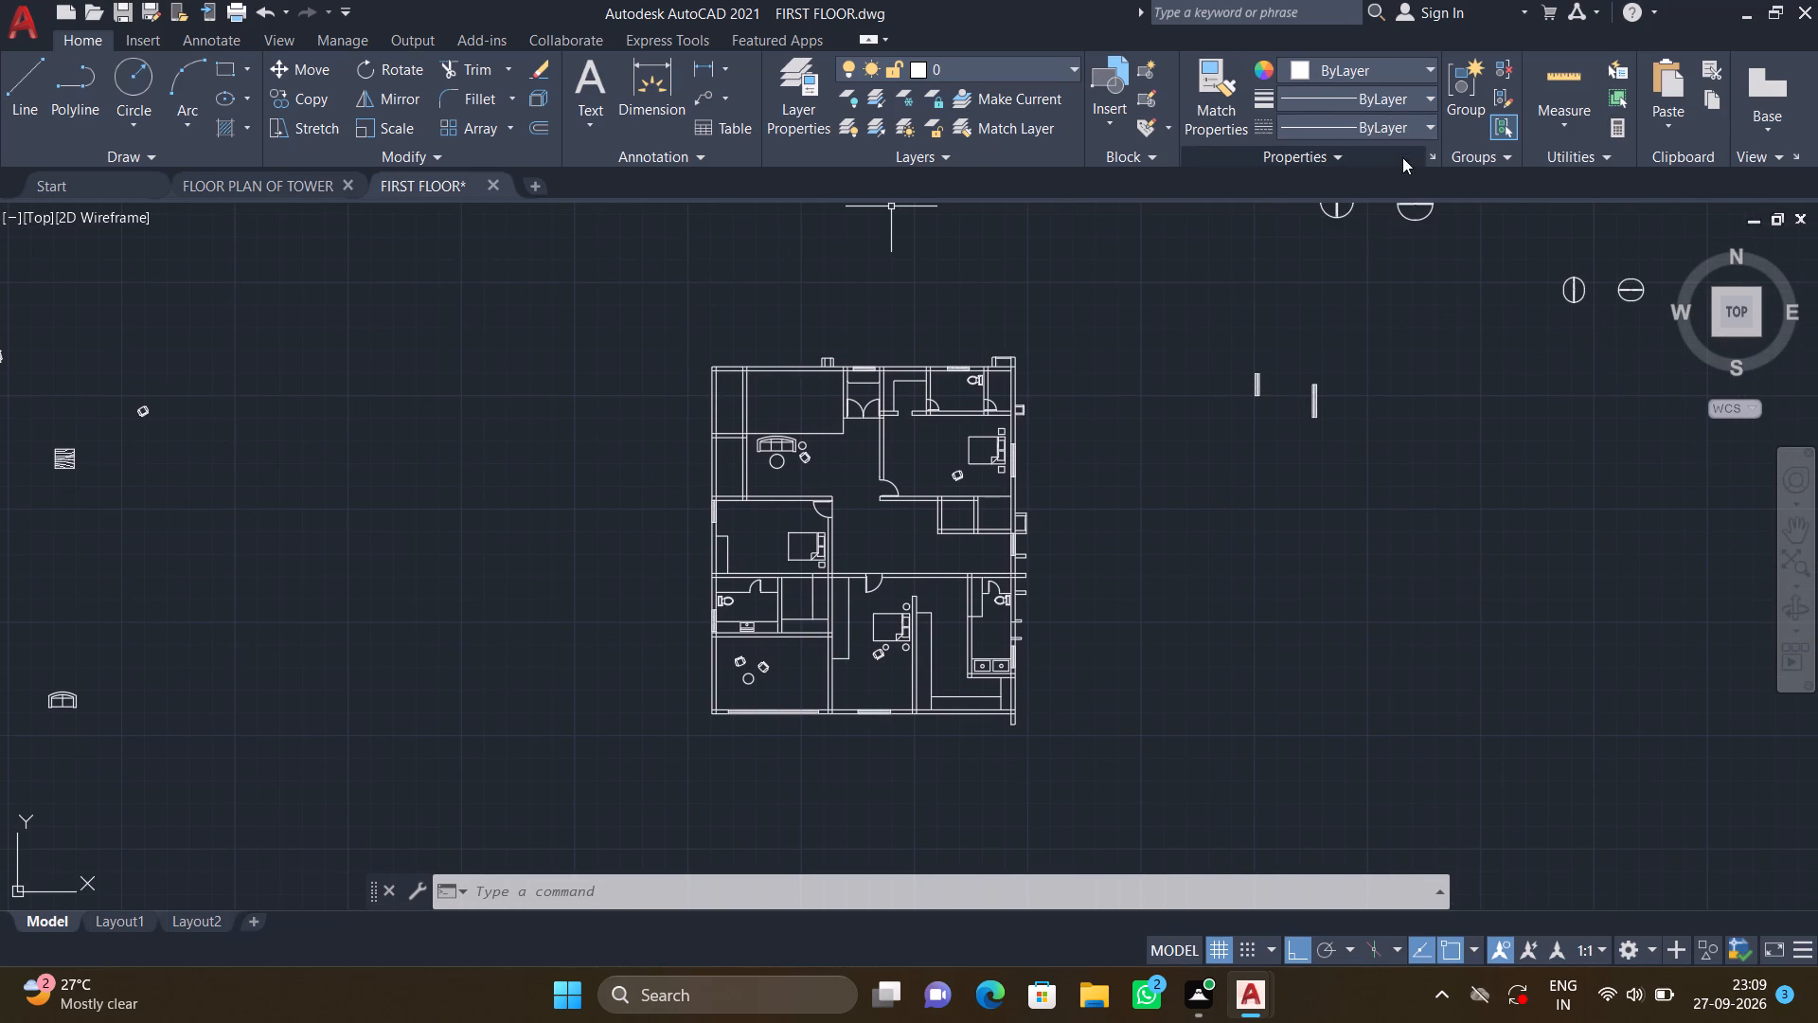
# Load the ACAD_ISO02W100 (ISO dash) linetype and set it as the current linetype.
pyautogui.click(1393, 120)
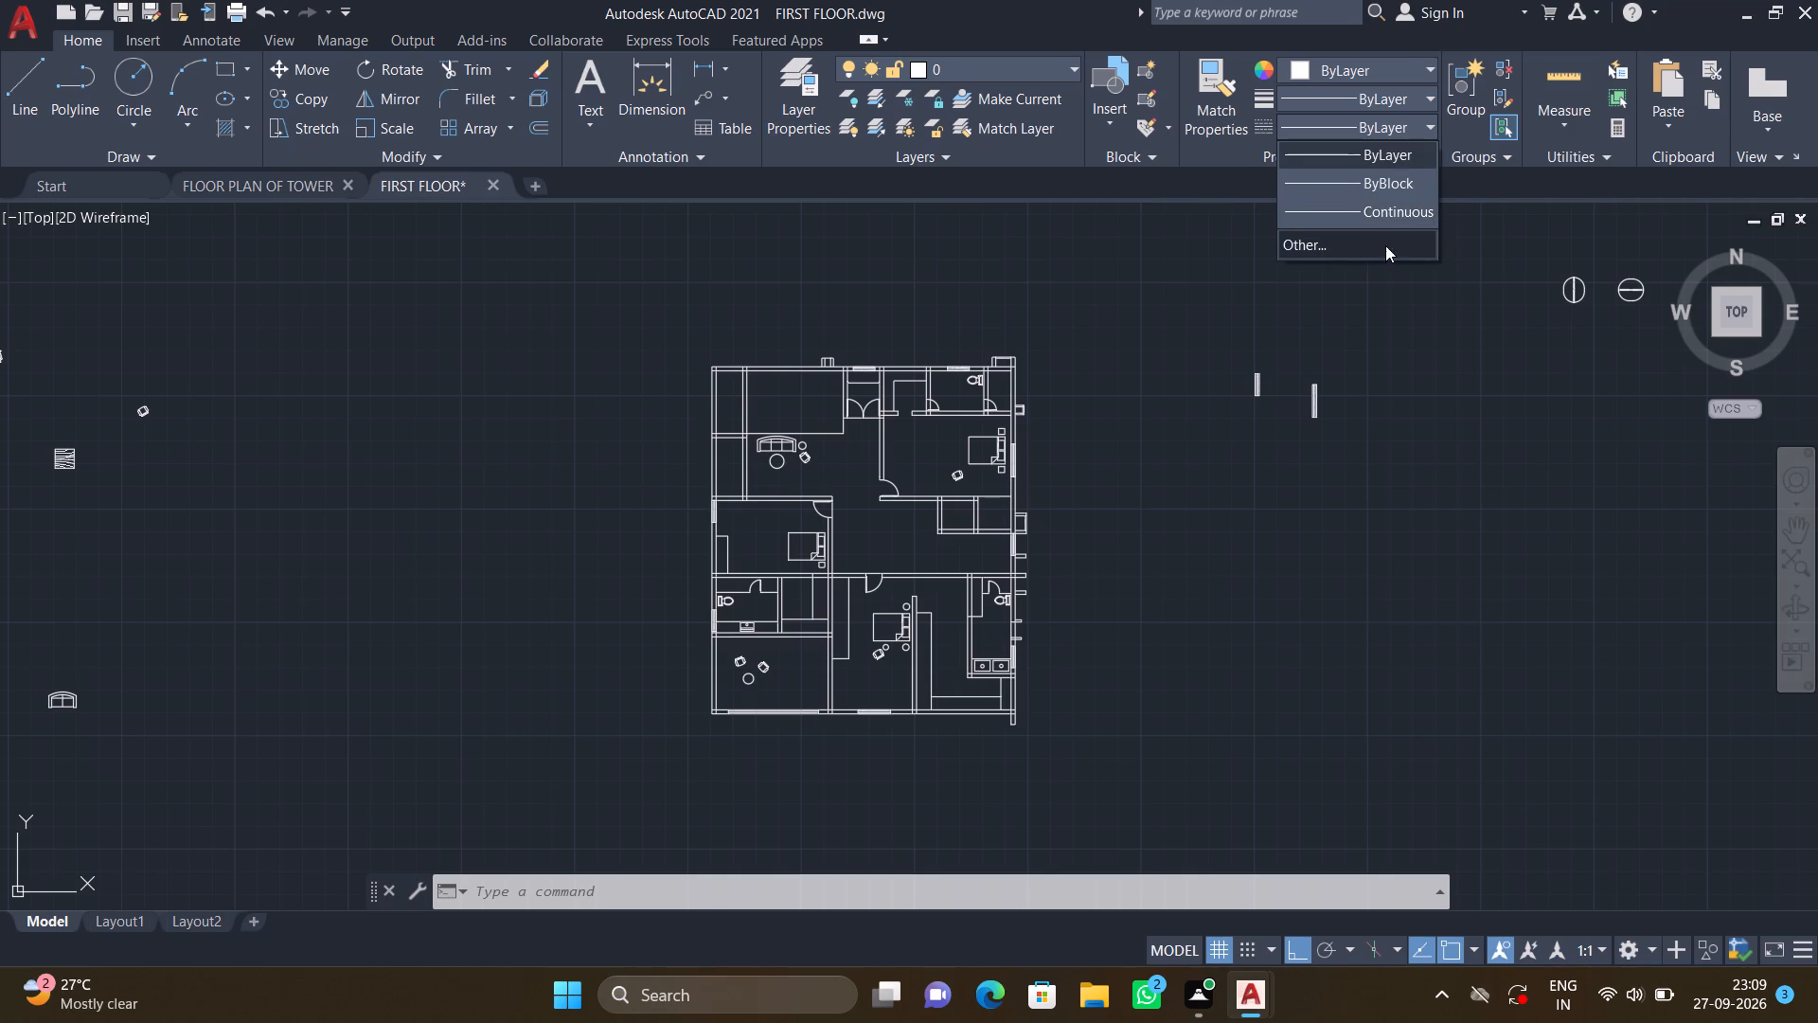
pyautogui.click(1354, 238)
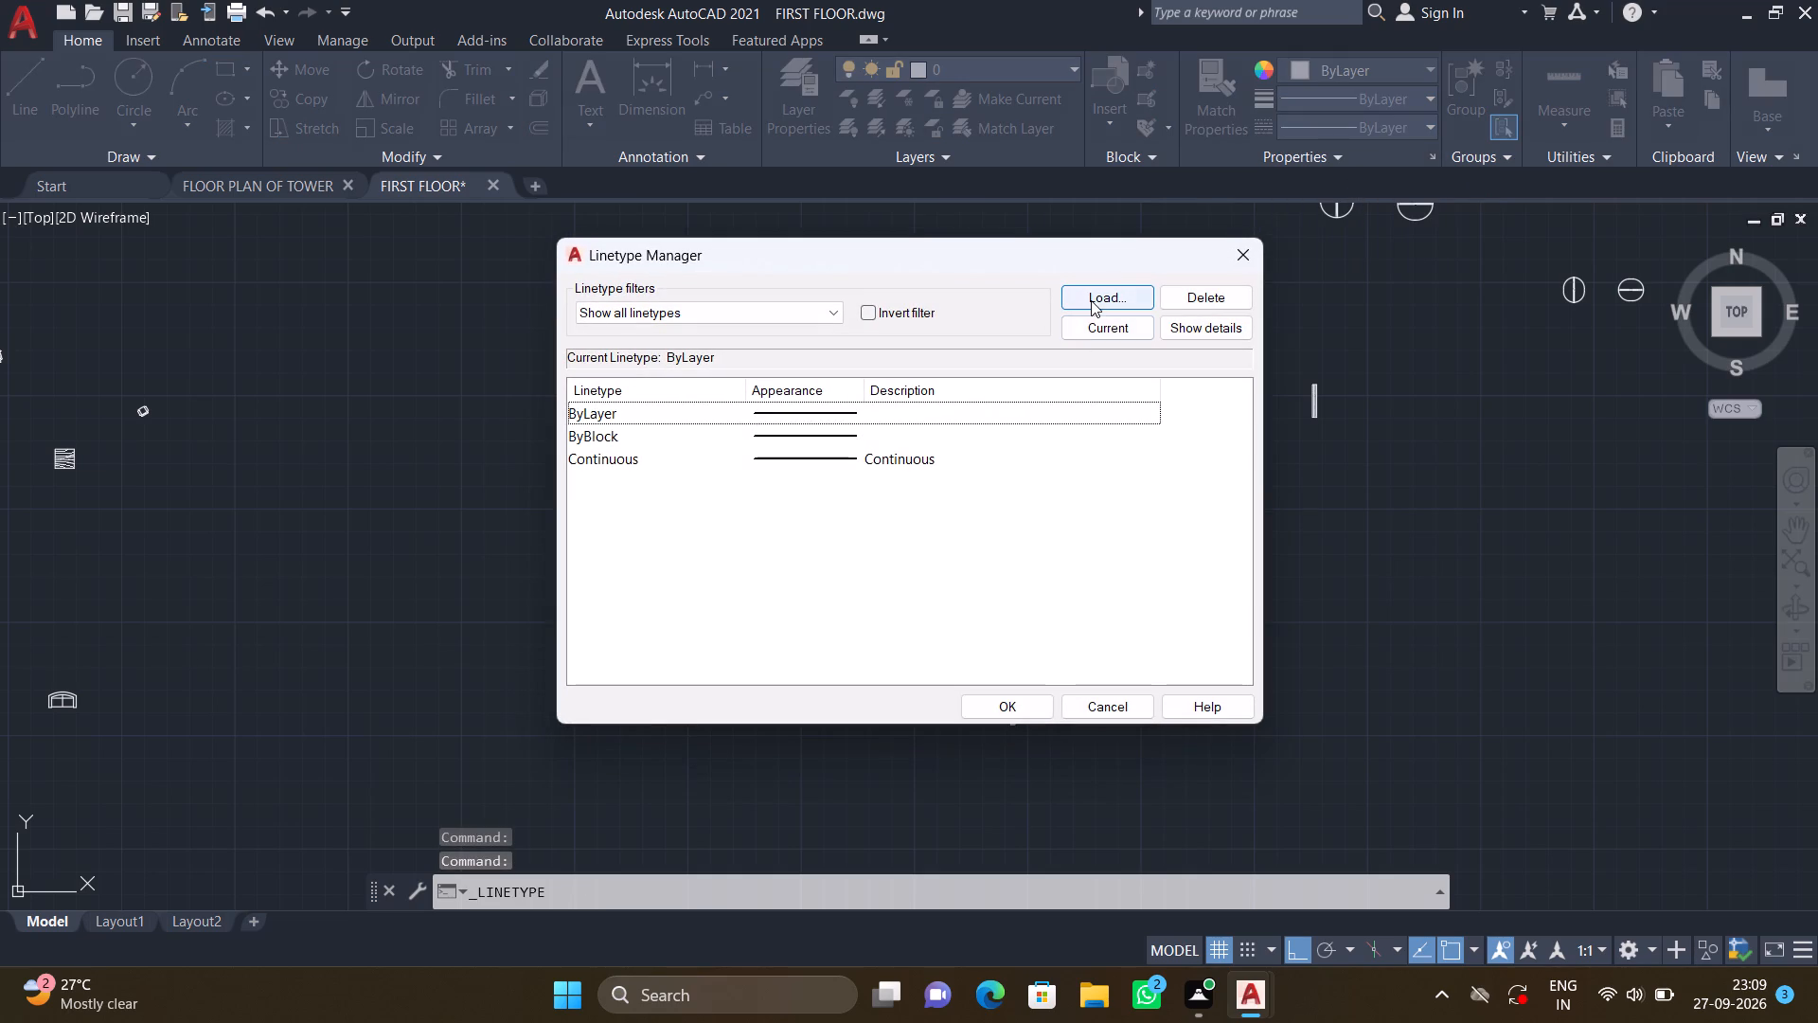
pyautogui.click(1091, 299)
pyautogui.click(907, 449)
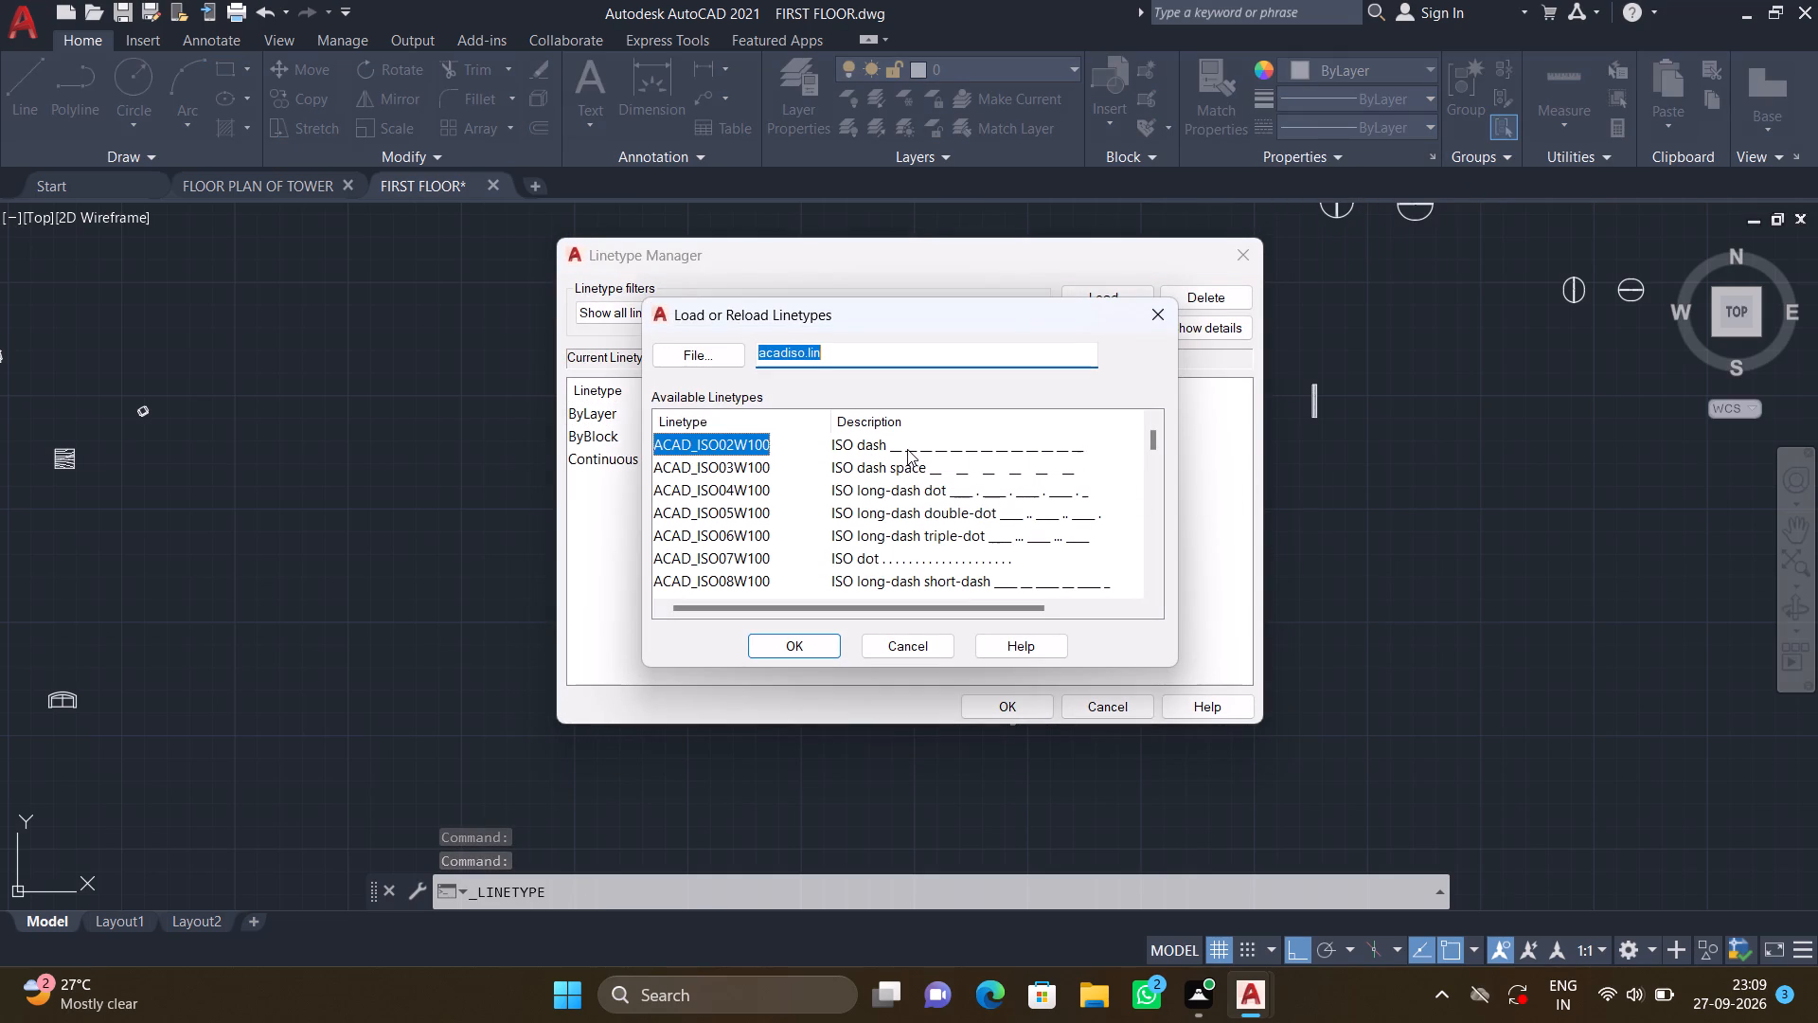
pyautogui.click(795, 644)
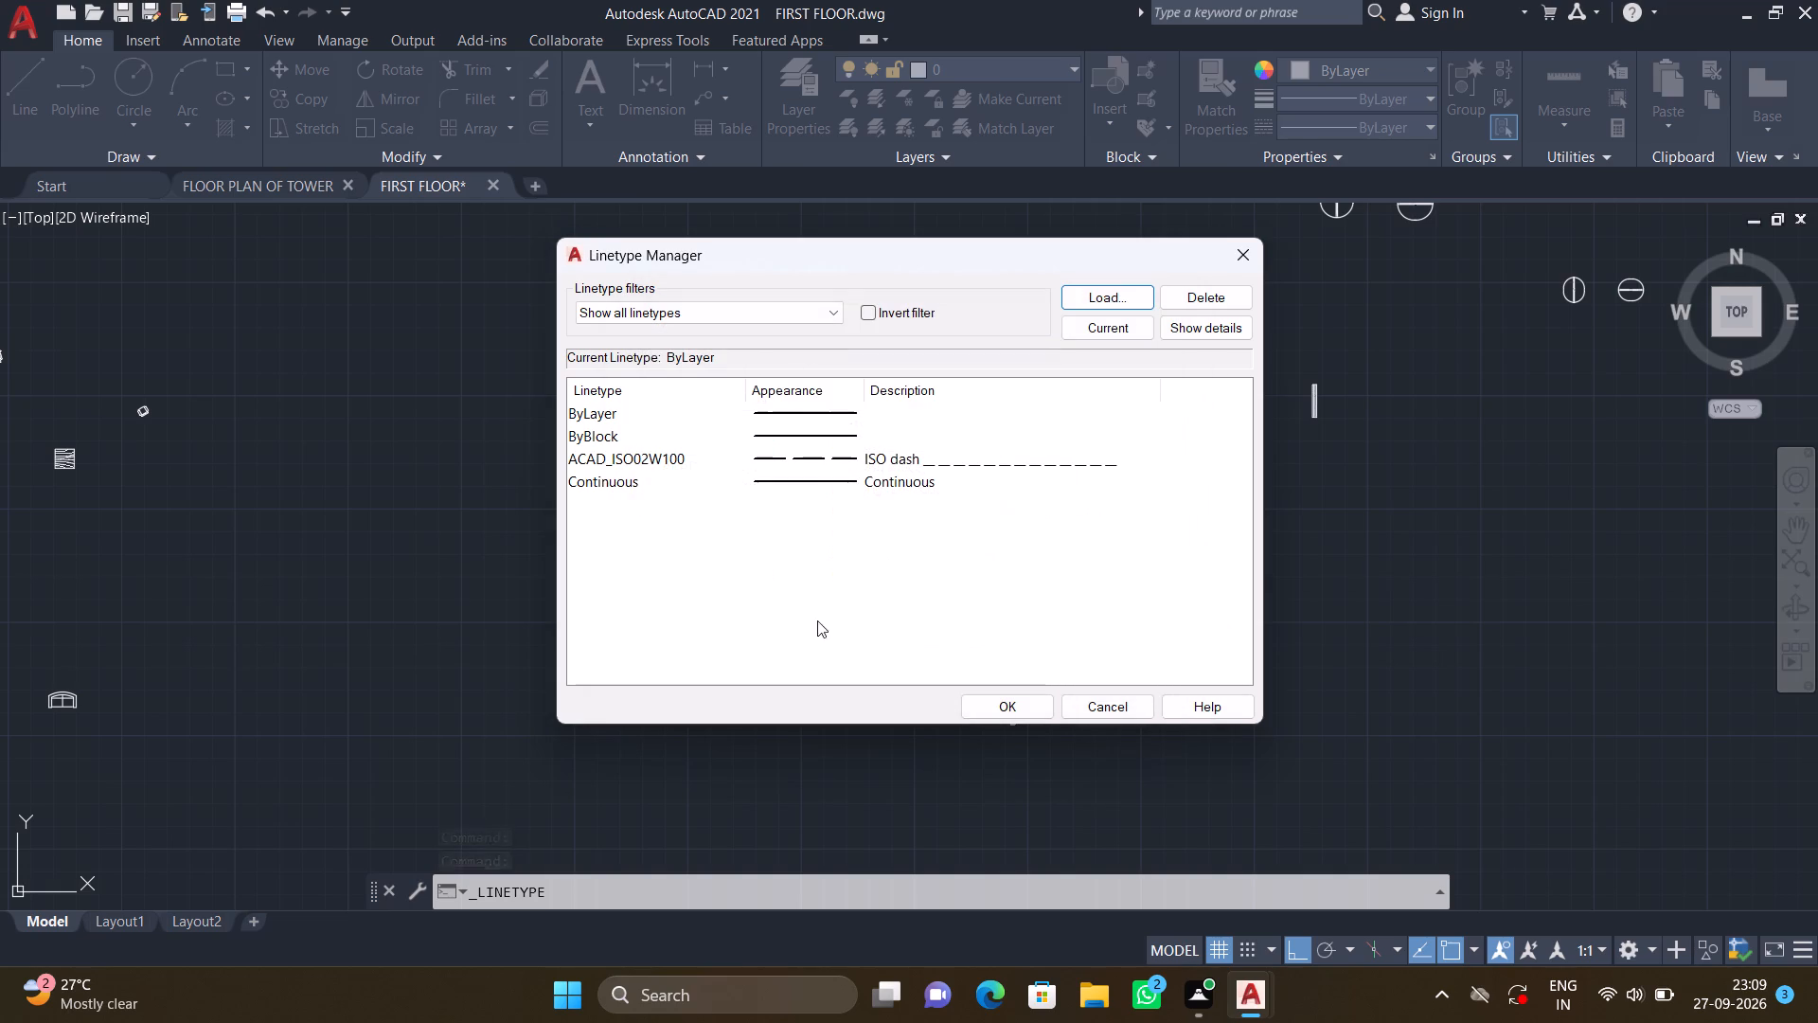
pyautogui.click(974, 458)
pyautogui.click(1088, 332)
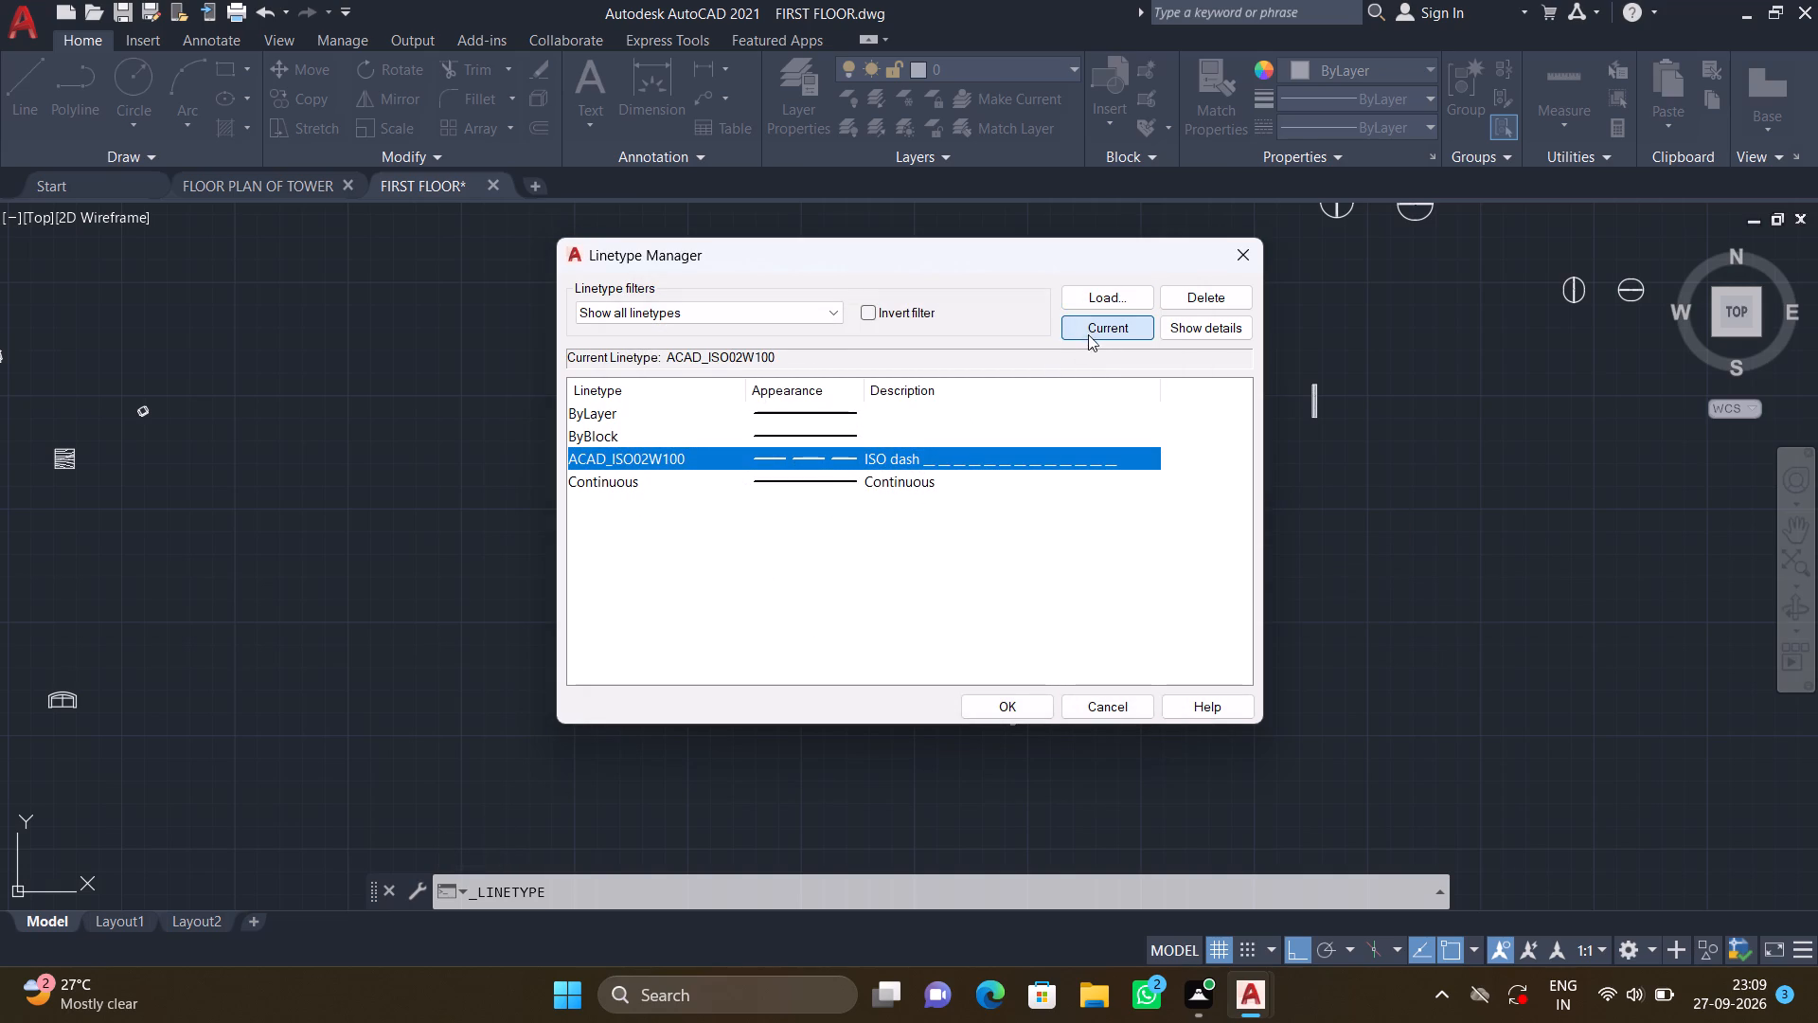
pyautogui.click(998, 707)
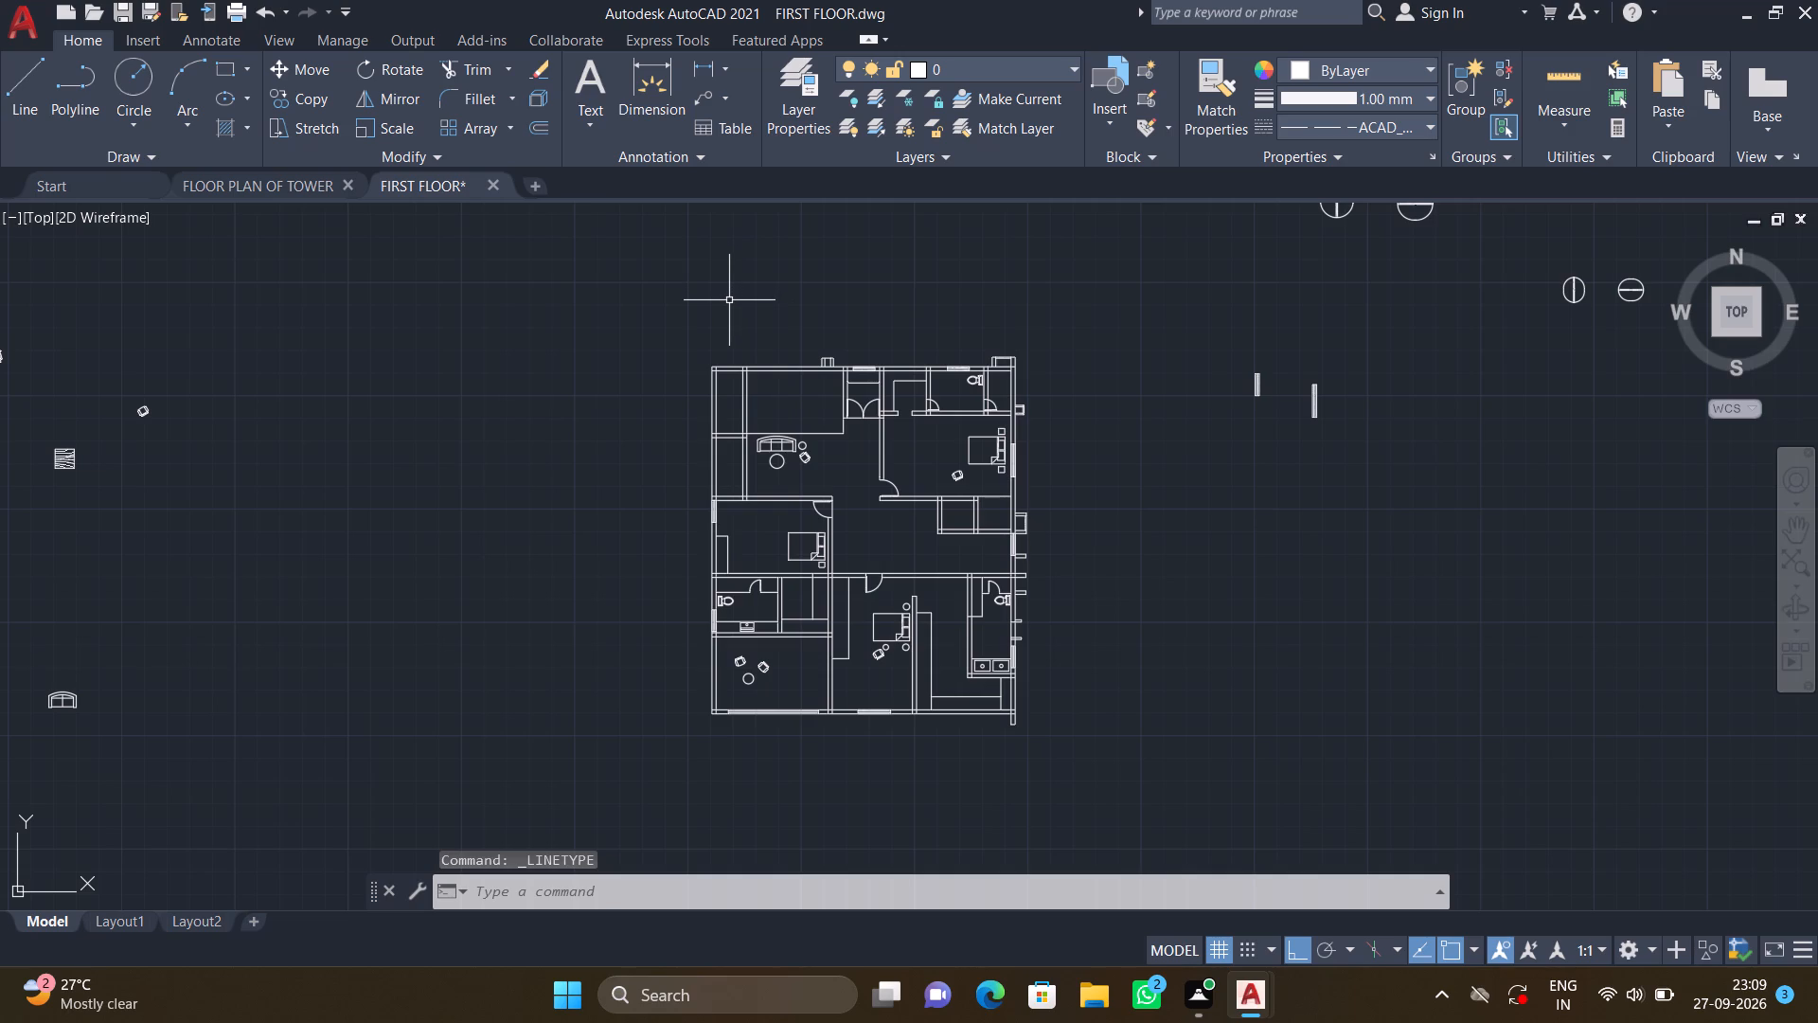
# Turn Ortho off for drawing diagonals in the plan's northwest area.
pyautogui.scroll(2, 740, 380)
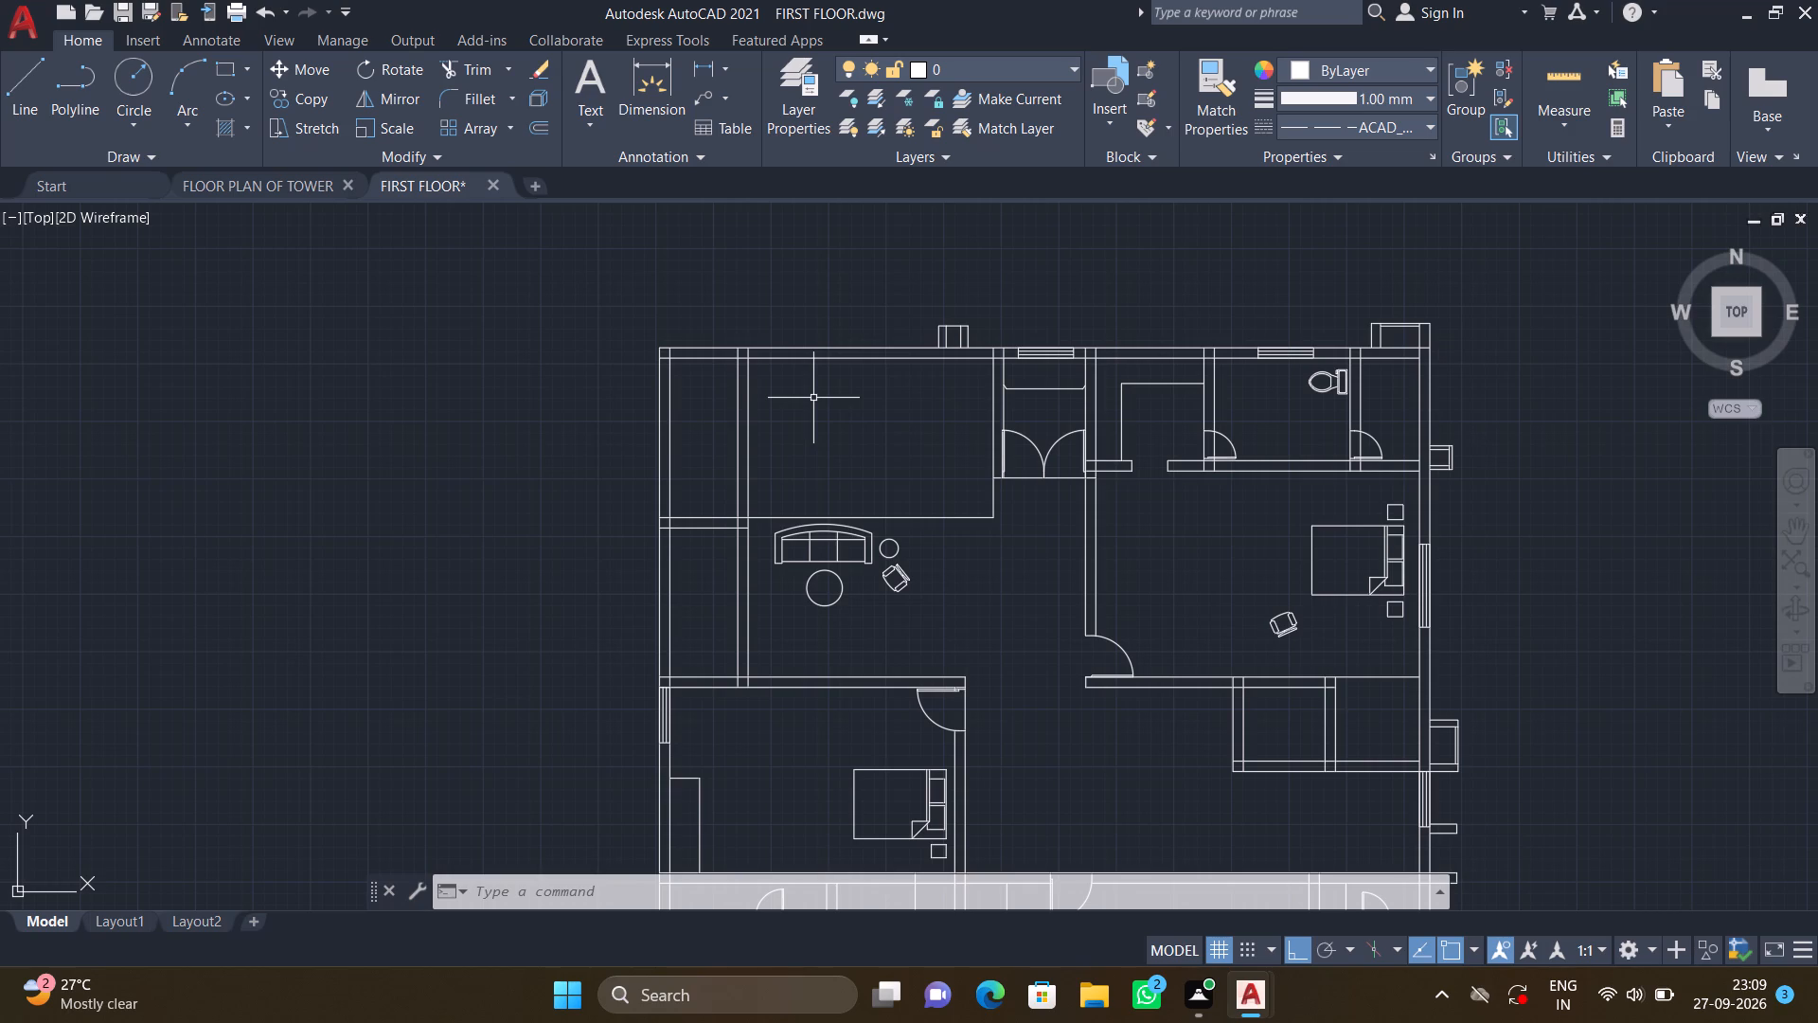
pyautogui.press('F8')
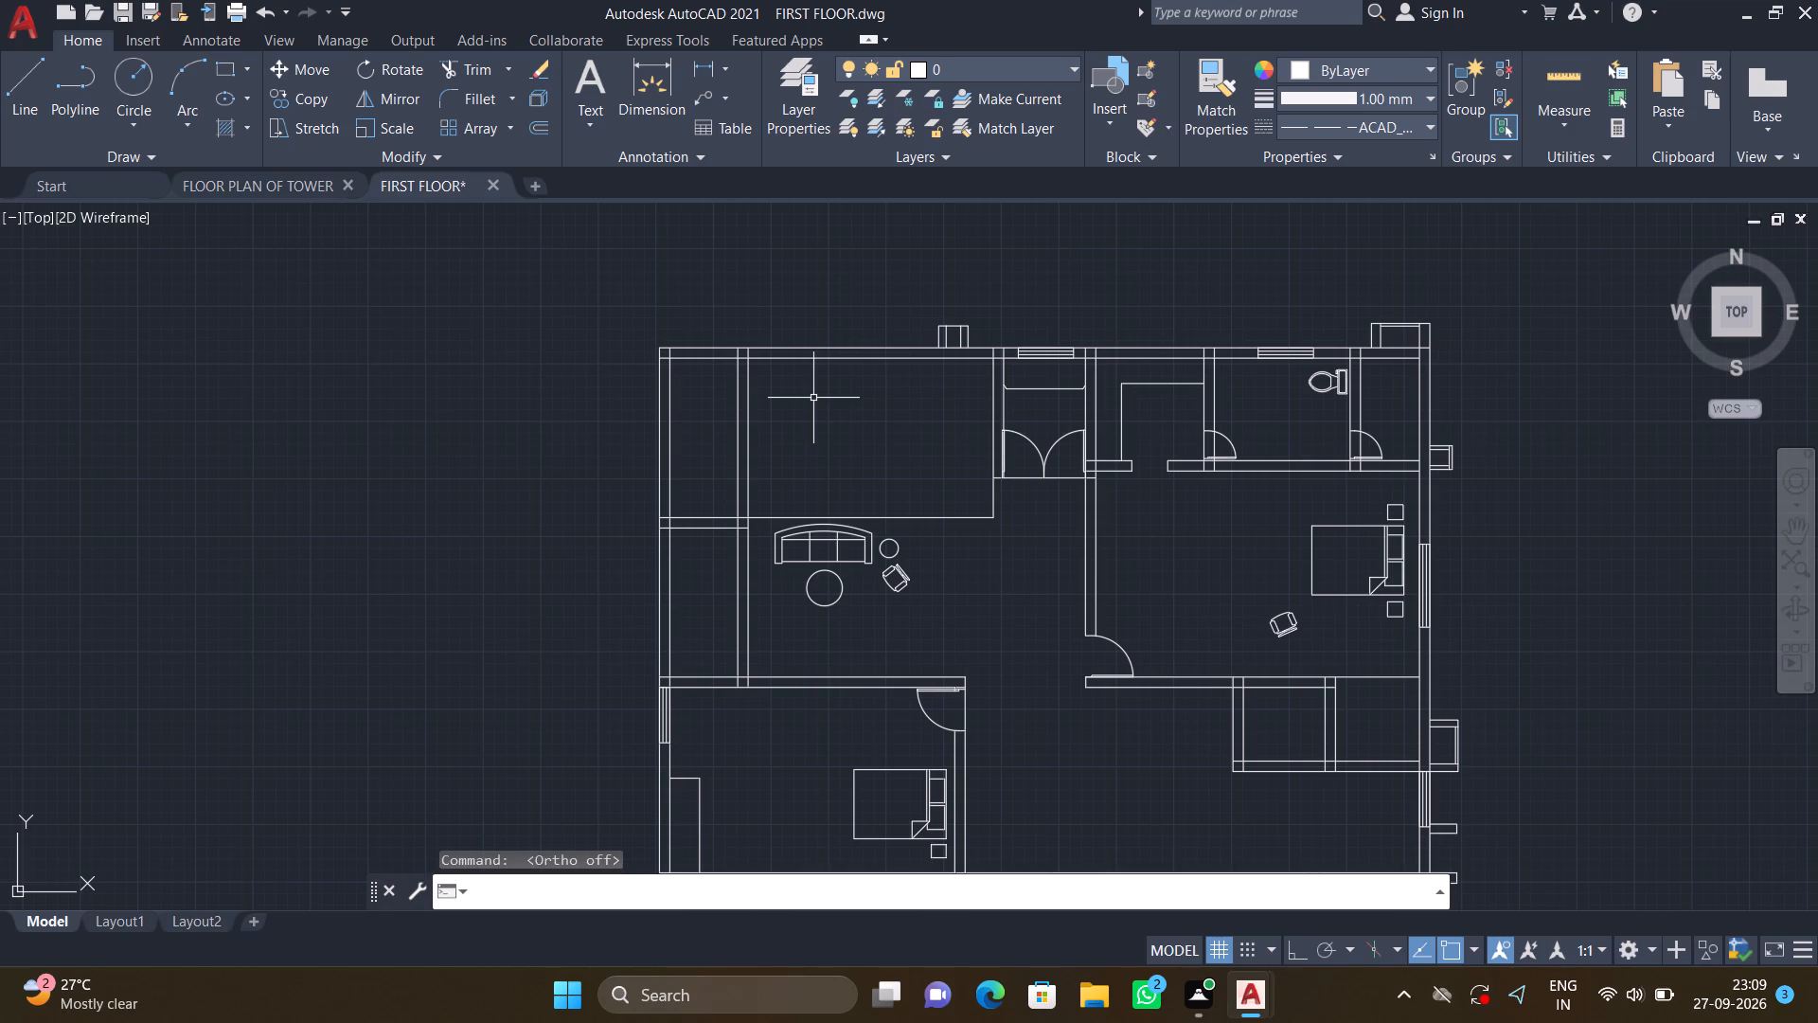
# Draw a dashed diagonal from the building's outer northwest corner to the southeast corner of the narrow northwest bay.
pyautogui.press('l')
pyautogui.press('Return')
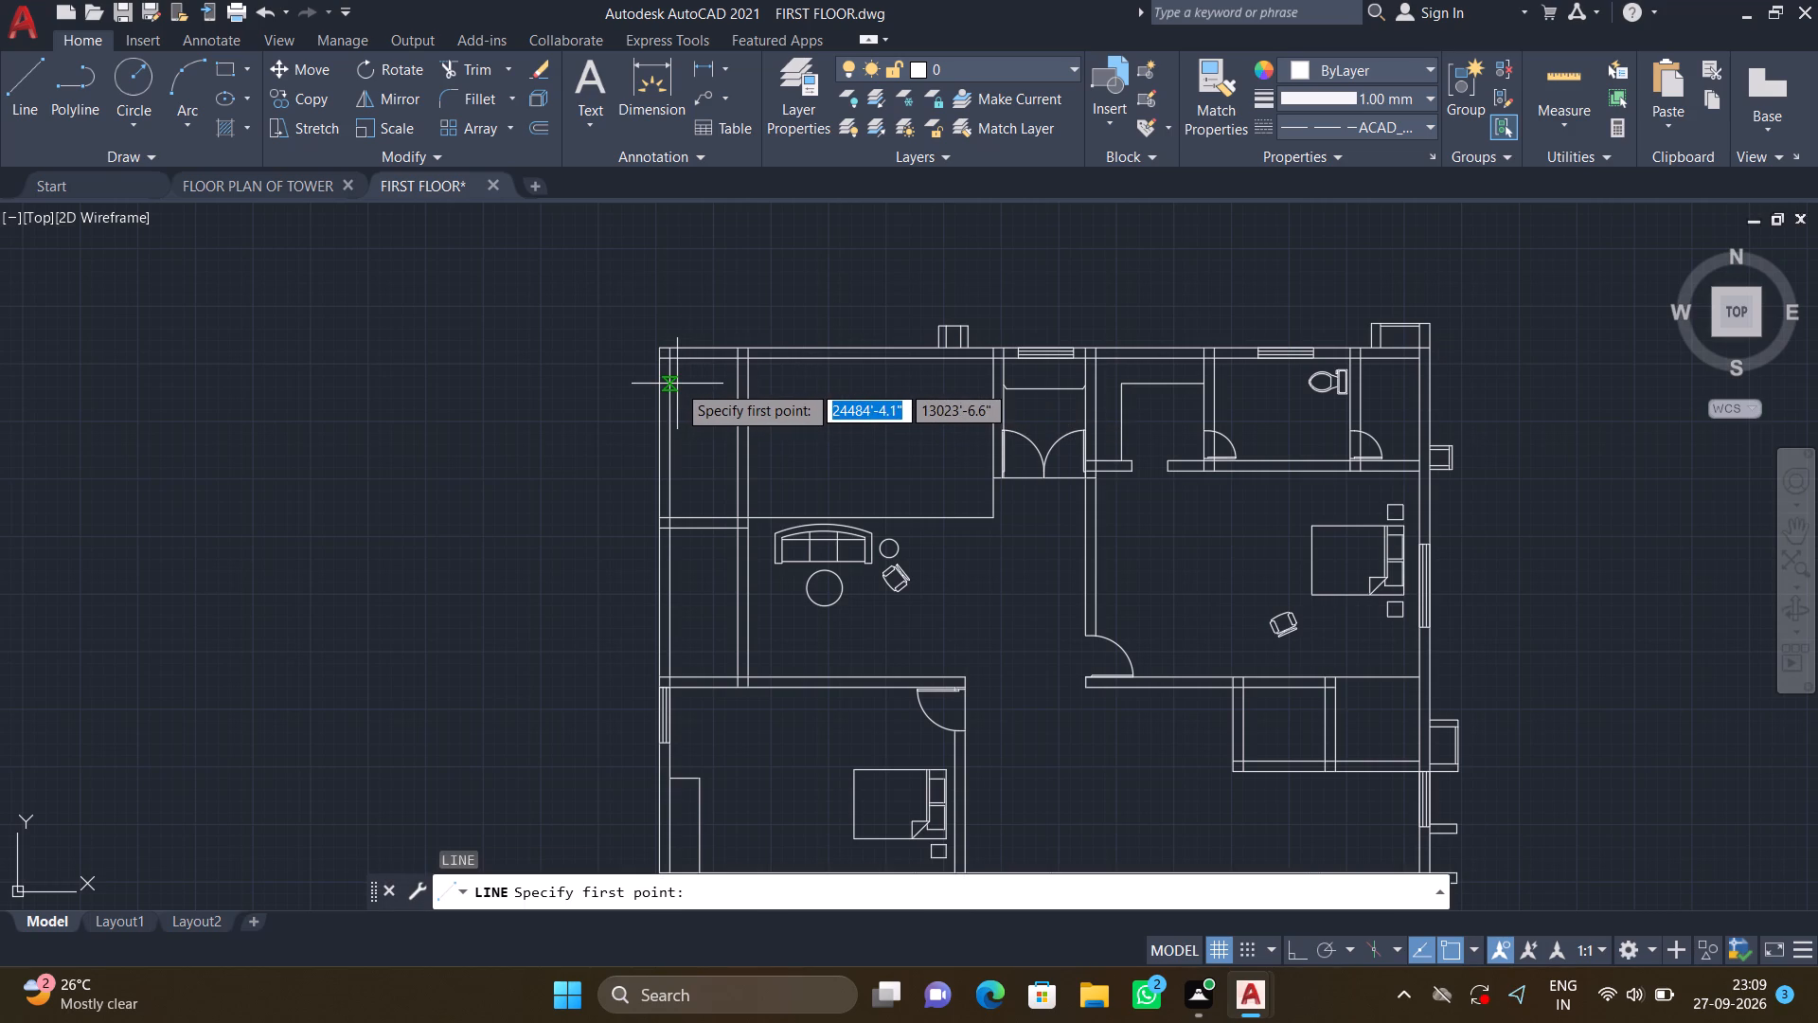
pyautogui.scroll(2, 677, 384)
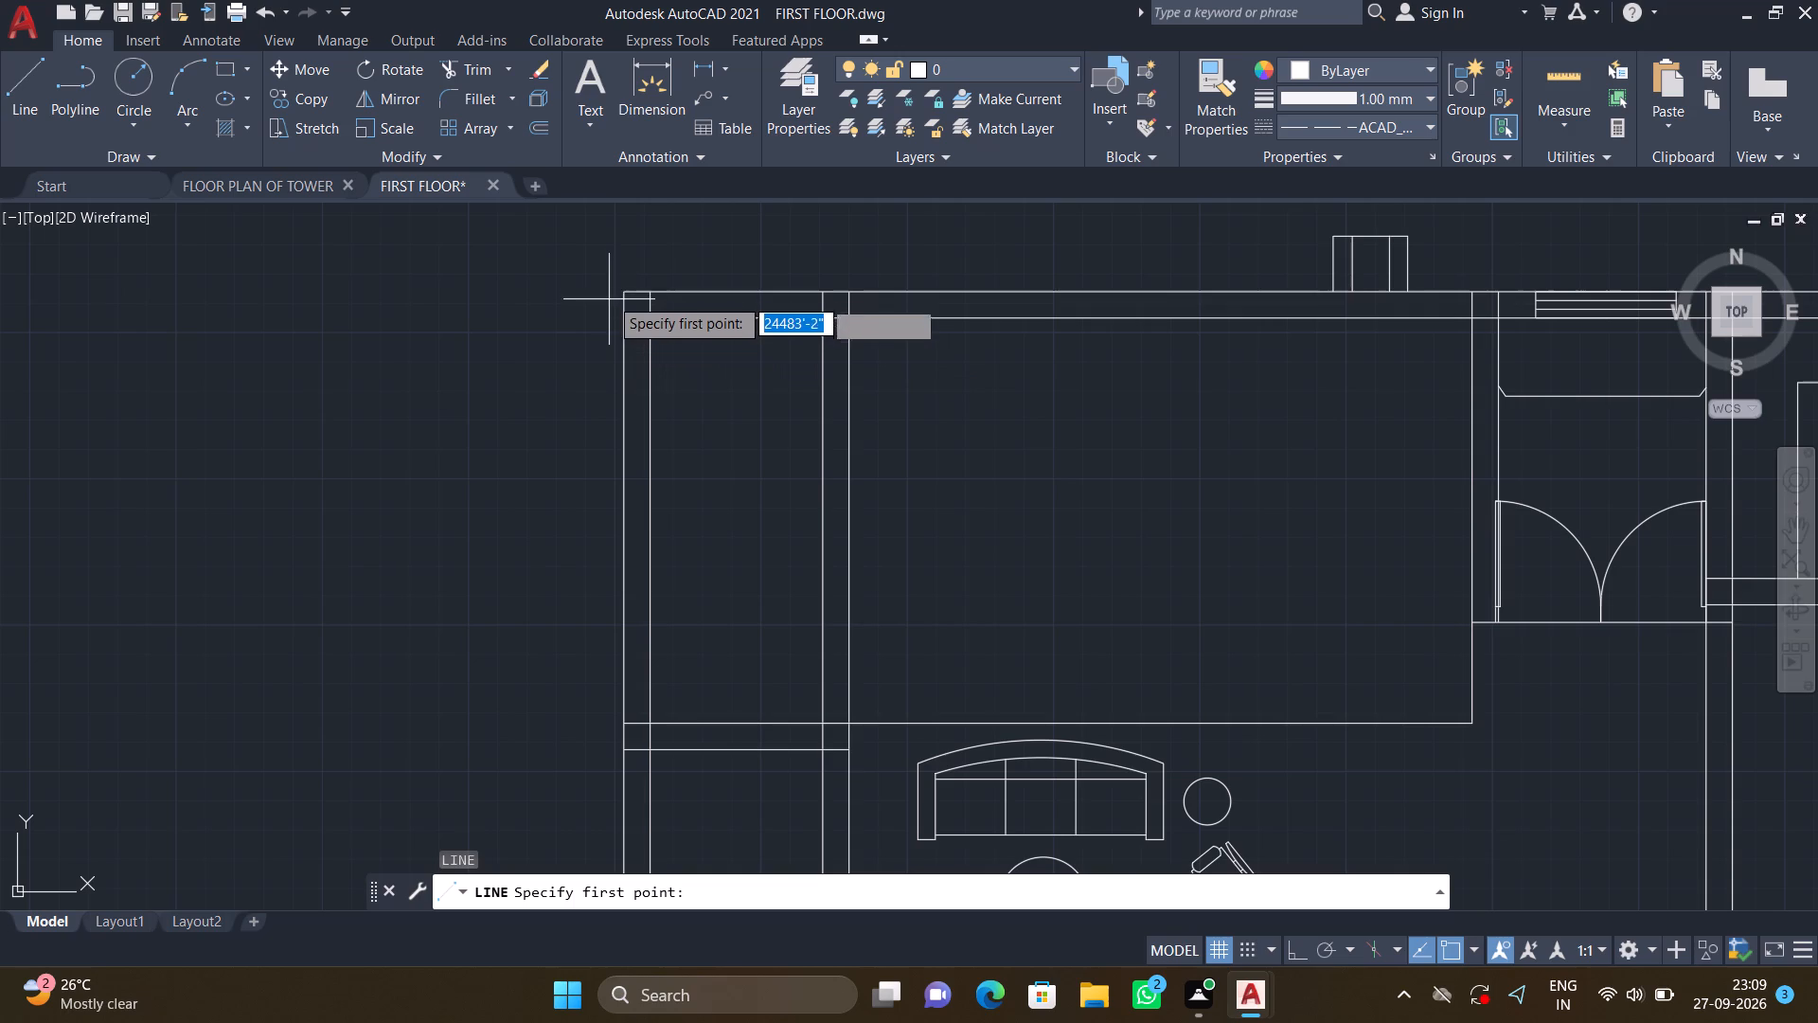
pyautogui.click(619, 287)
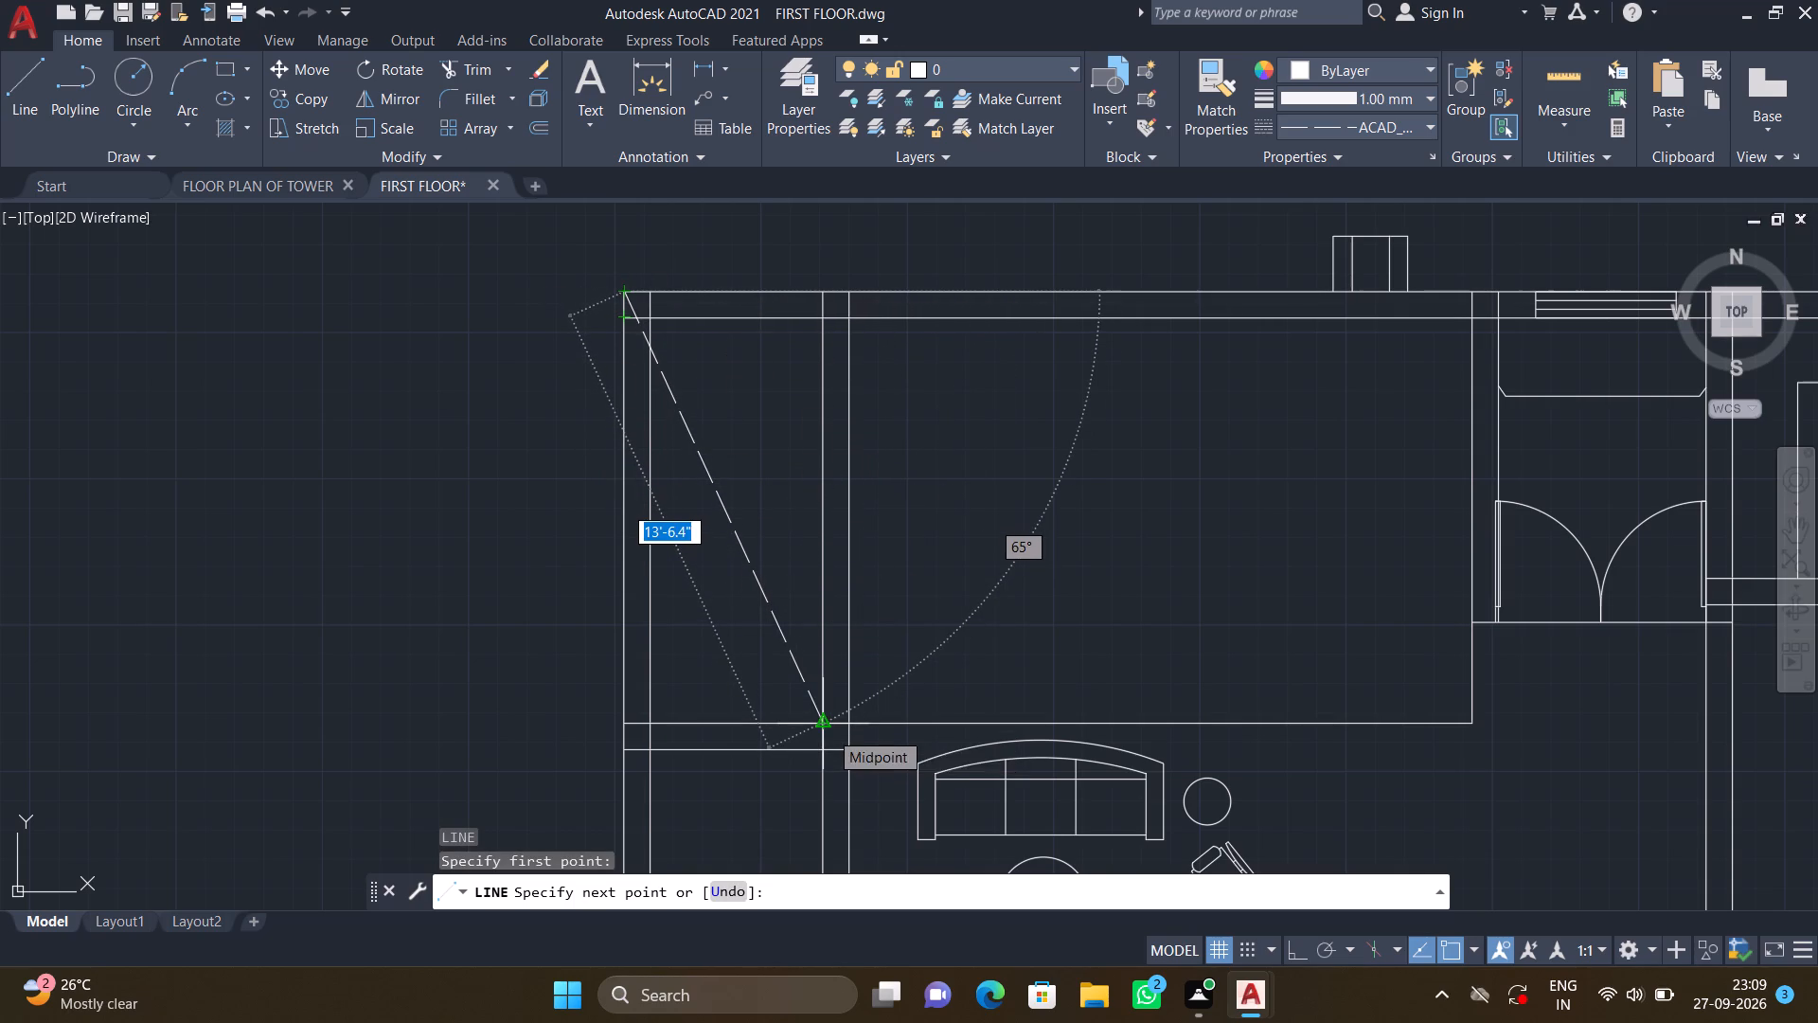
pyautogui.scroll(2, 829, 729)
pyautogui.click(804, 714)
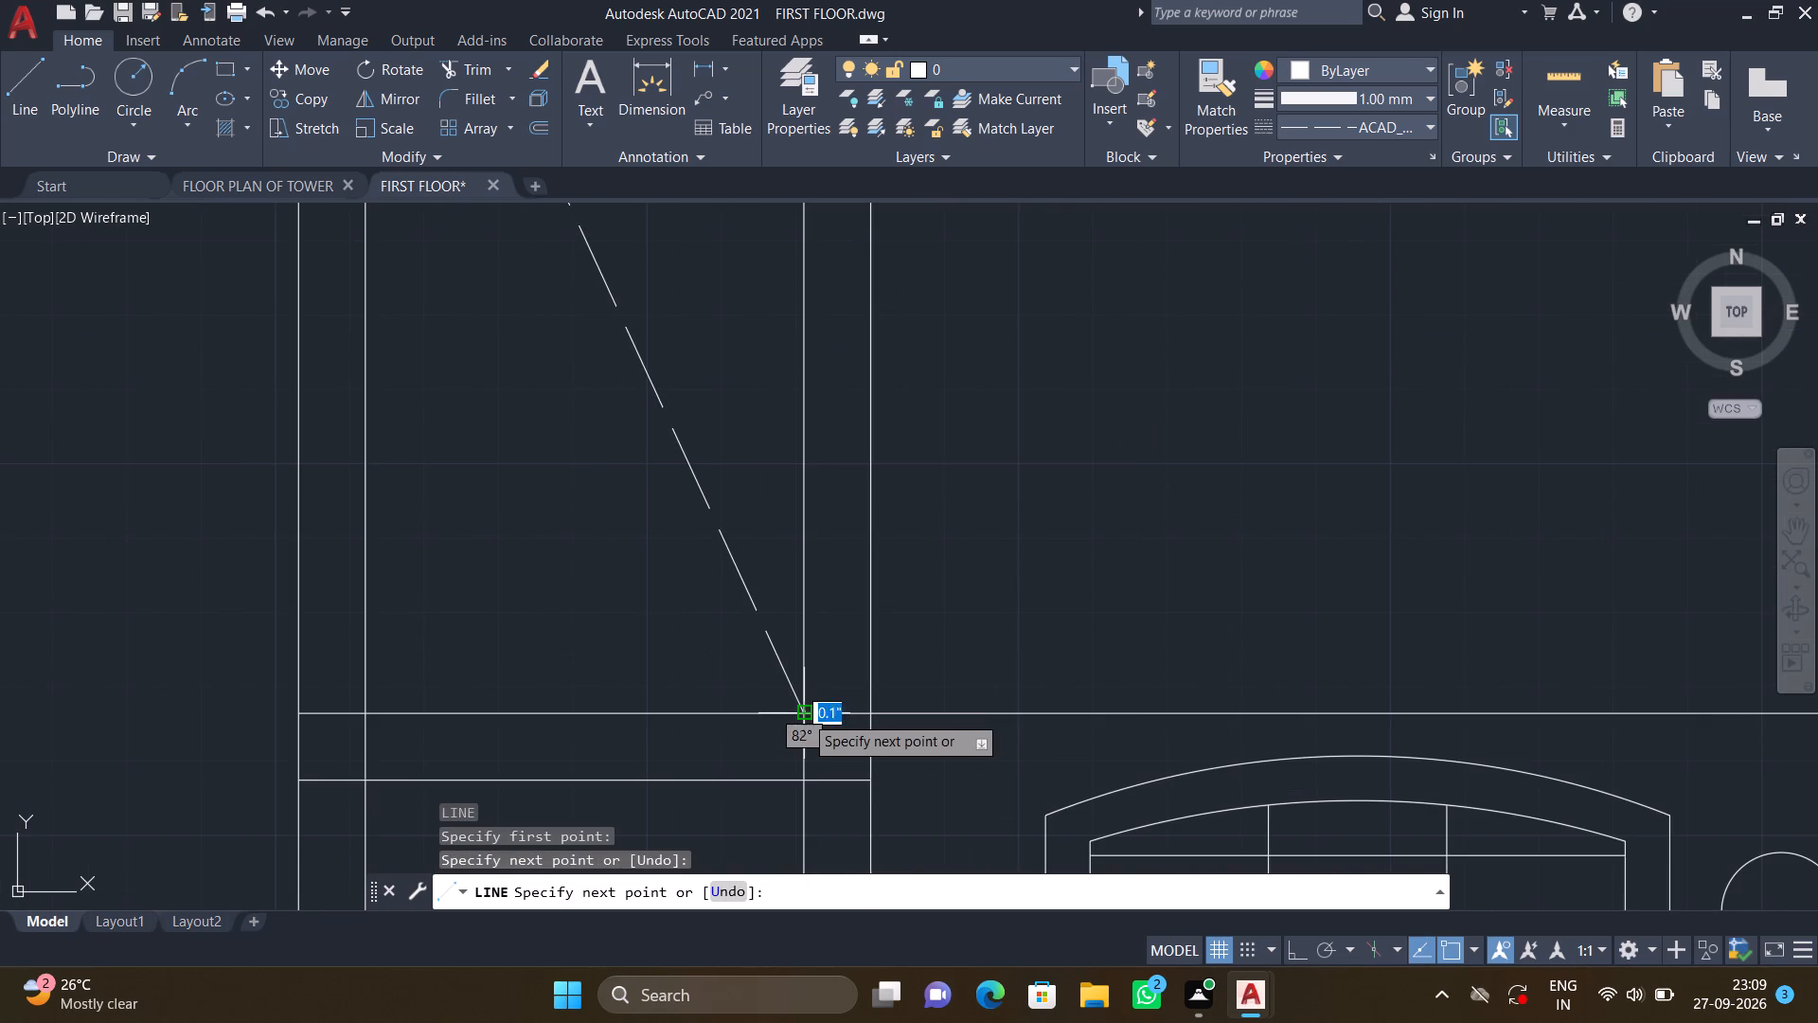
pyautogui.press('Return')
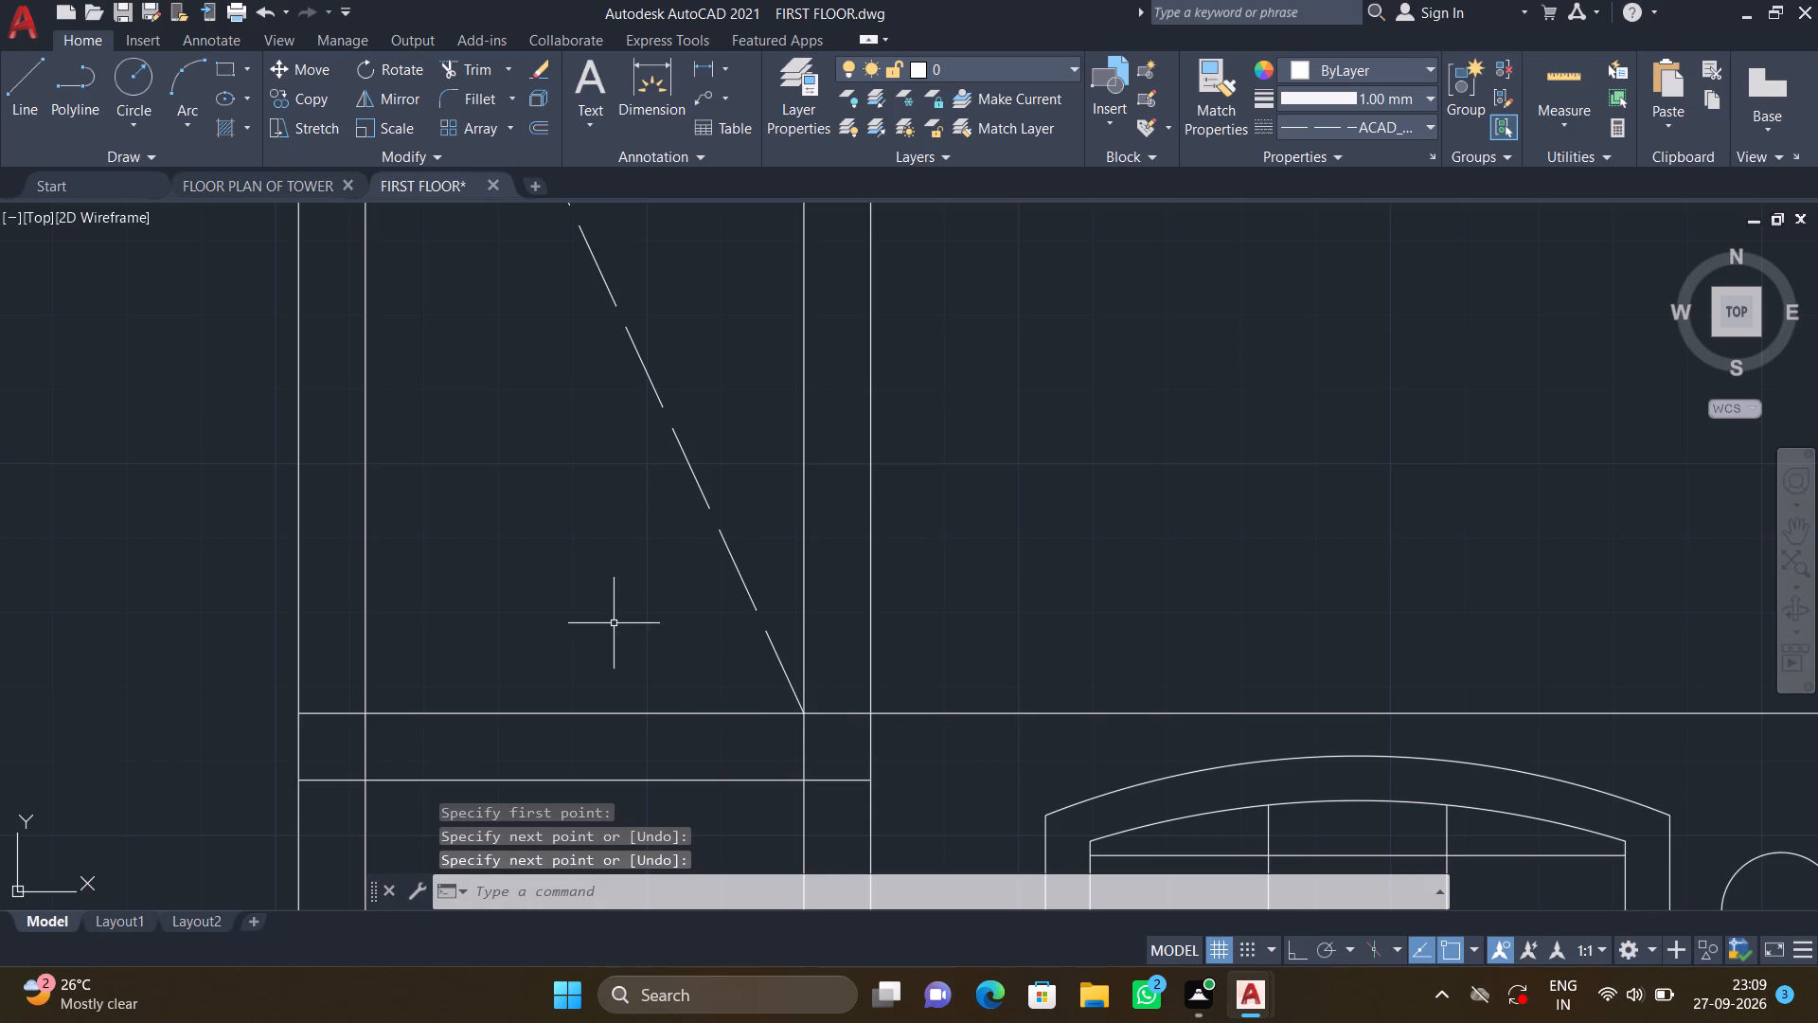
# Trim away the west wall's inner line along the narrow northwest bay, including the stub inside the north wall.
pyautogui.scroll(-2, 591, 633)
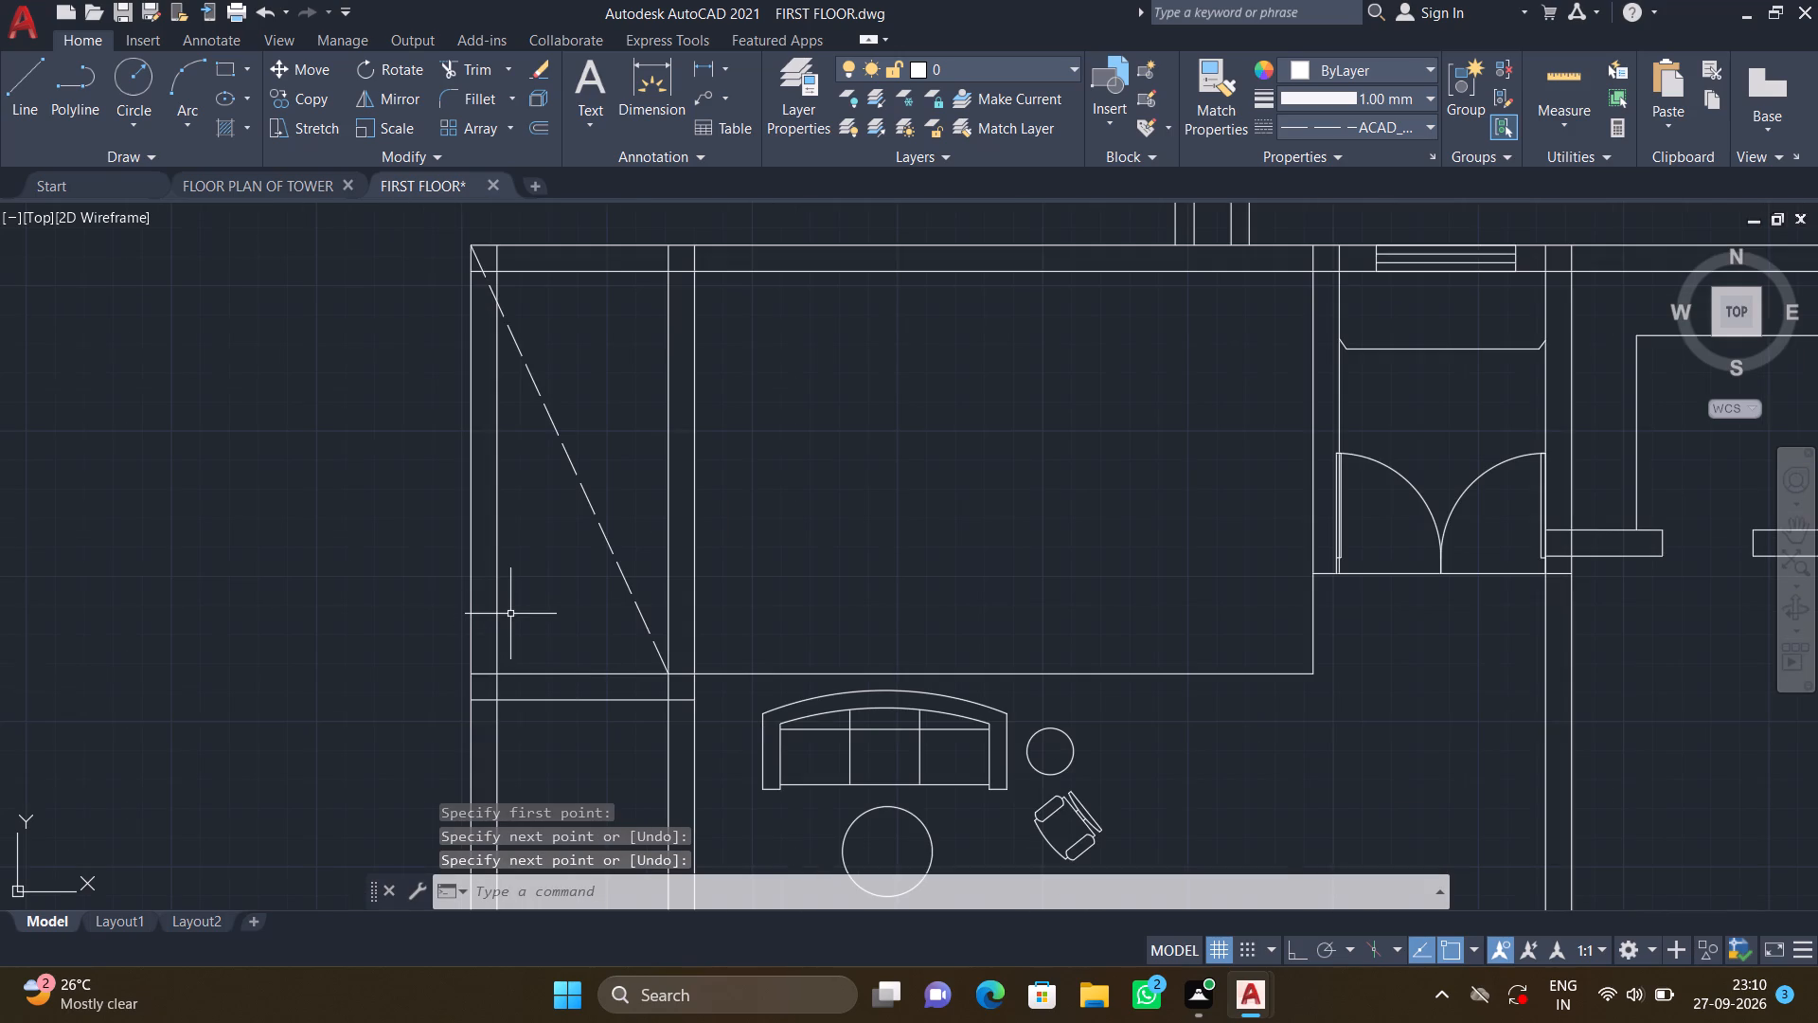
pyautogui.press('t')
pyautogui.press('r')
pyautogui.press('Return')
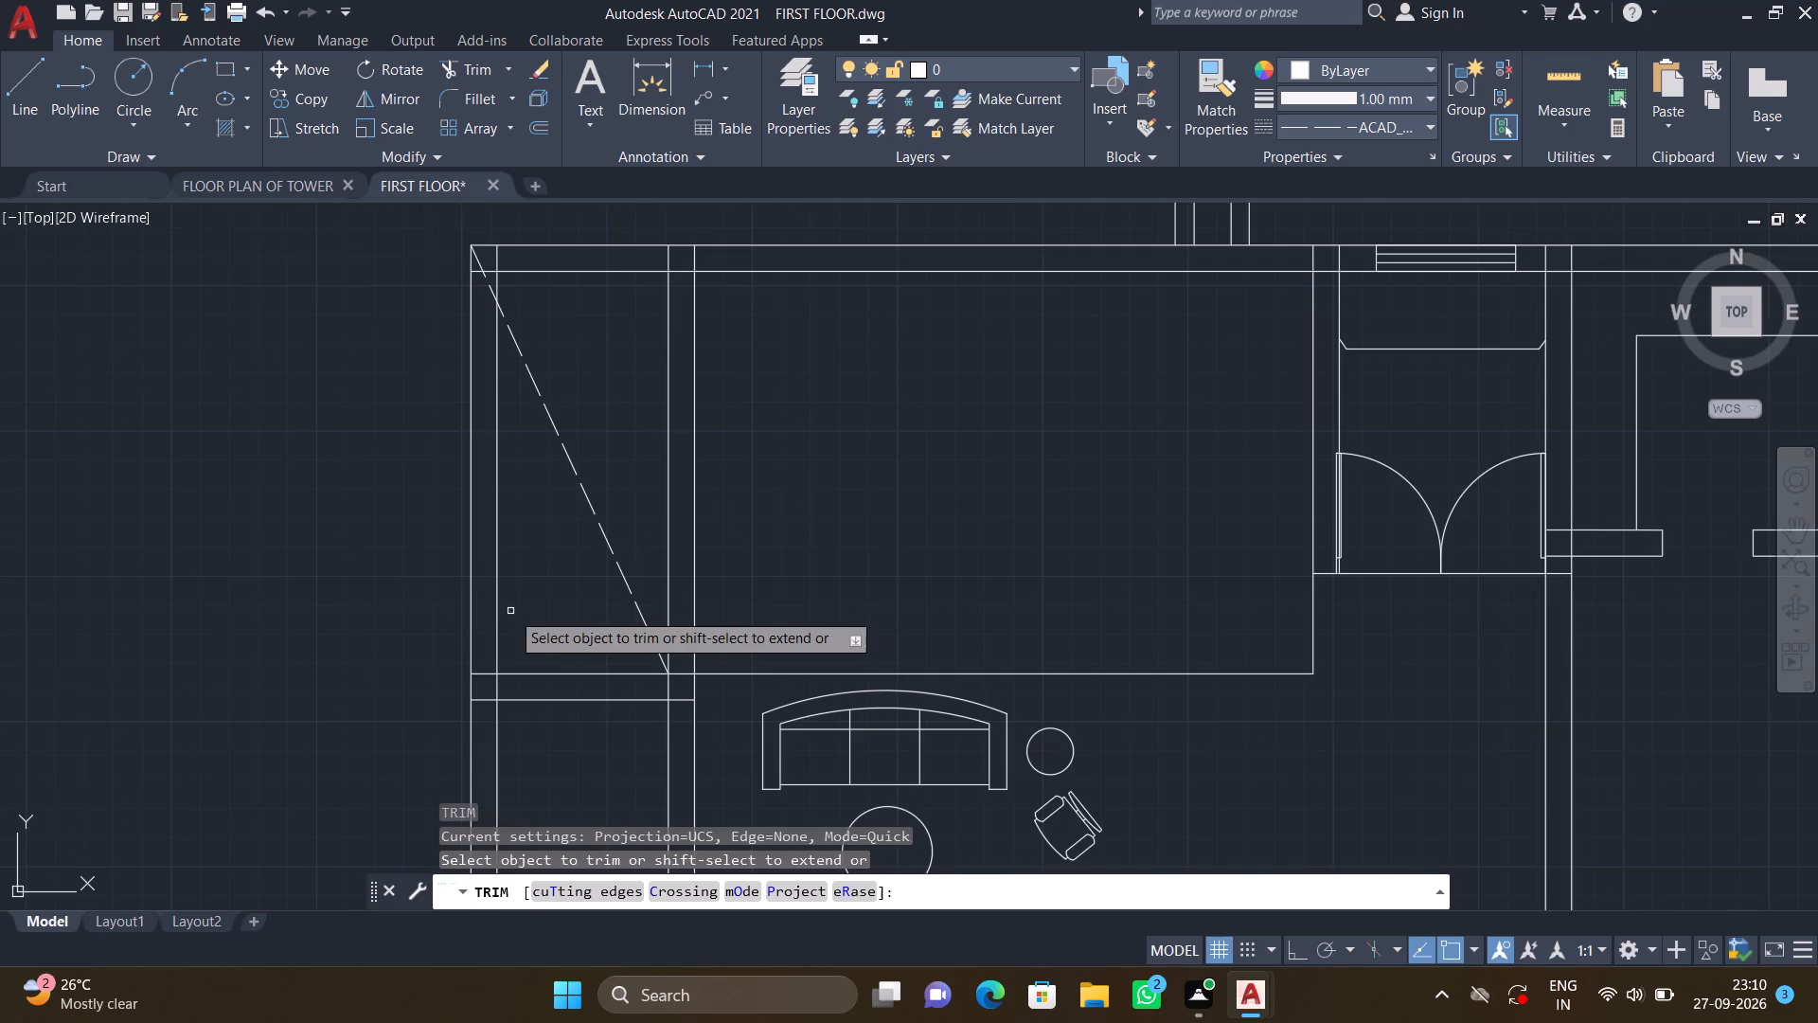
pyautogui.click(495, 580)
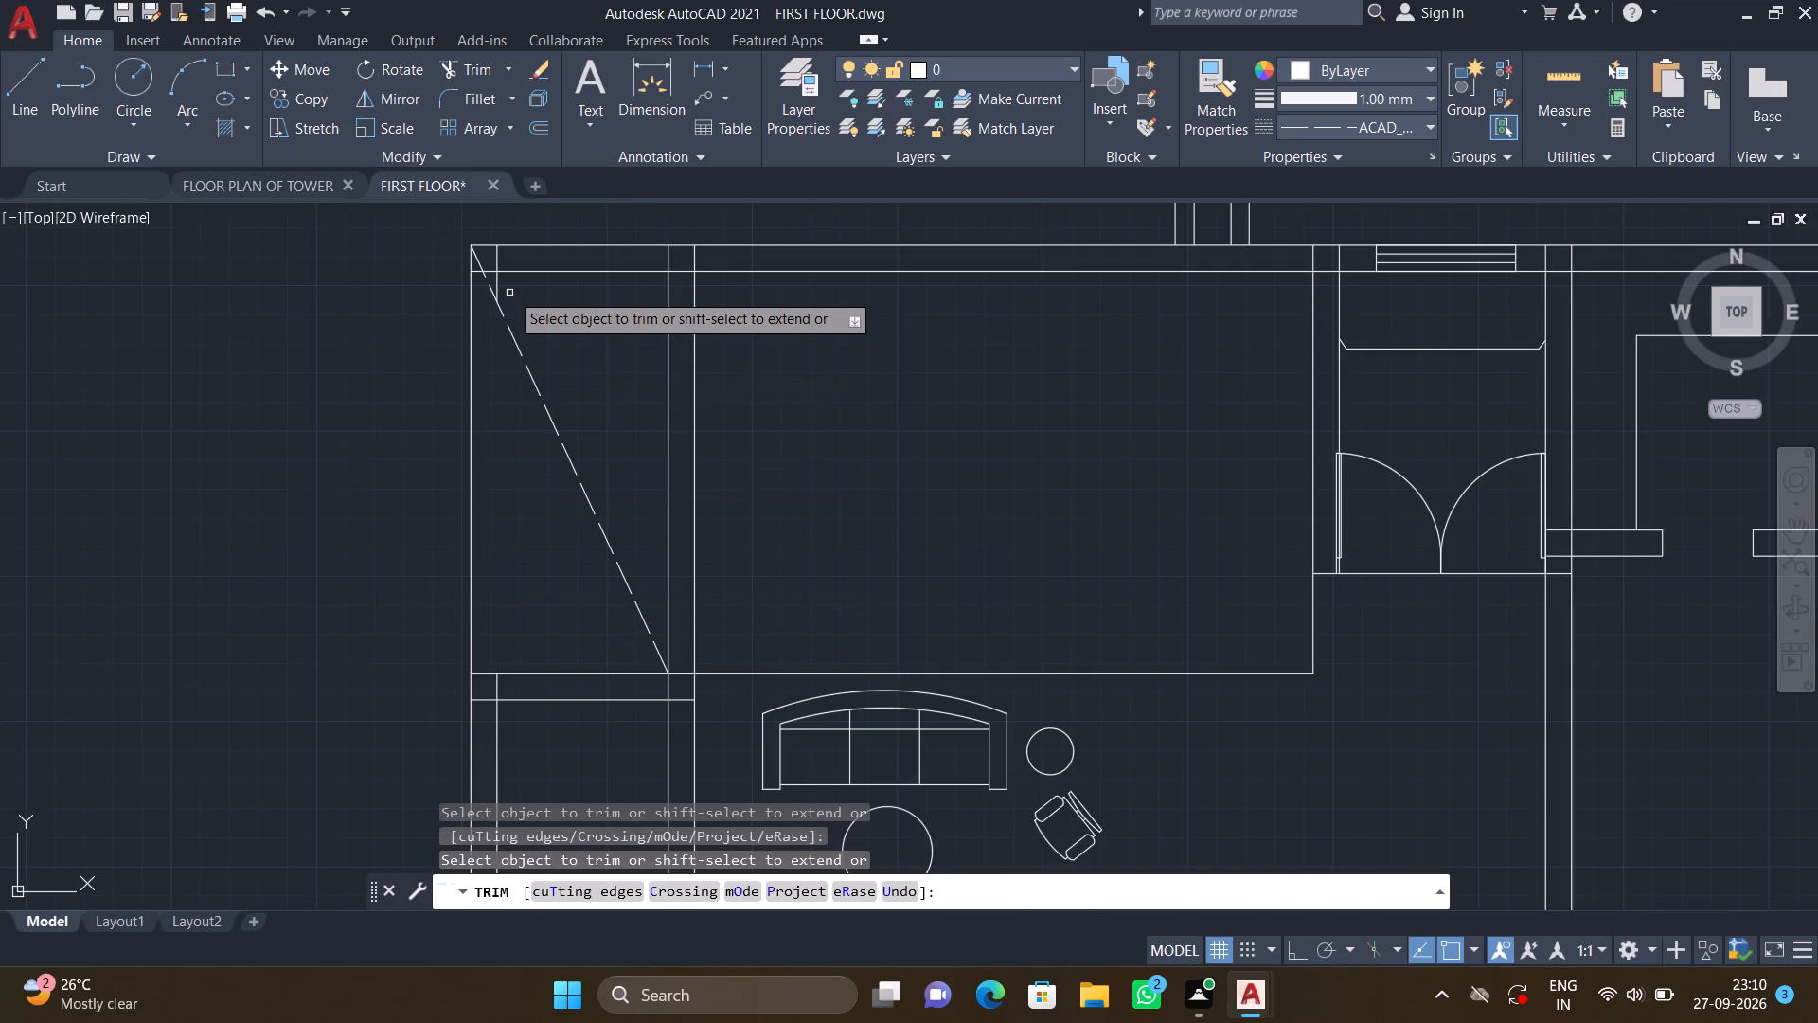
pyautogui.click(500, 280)
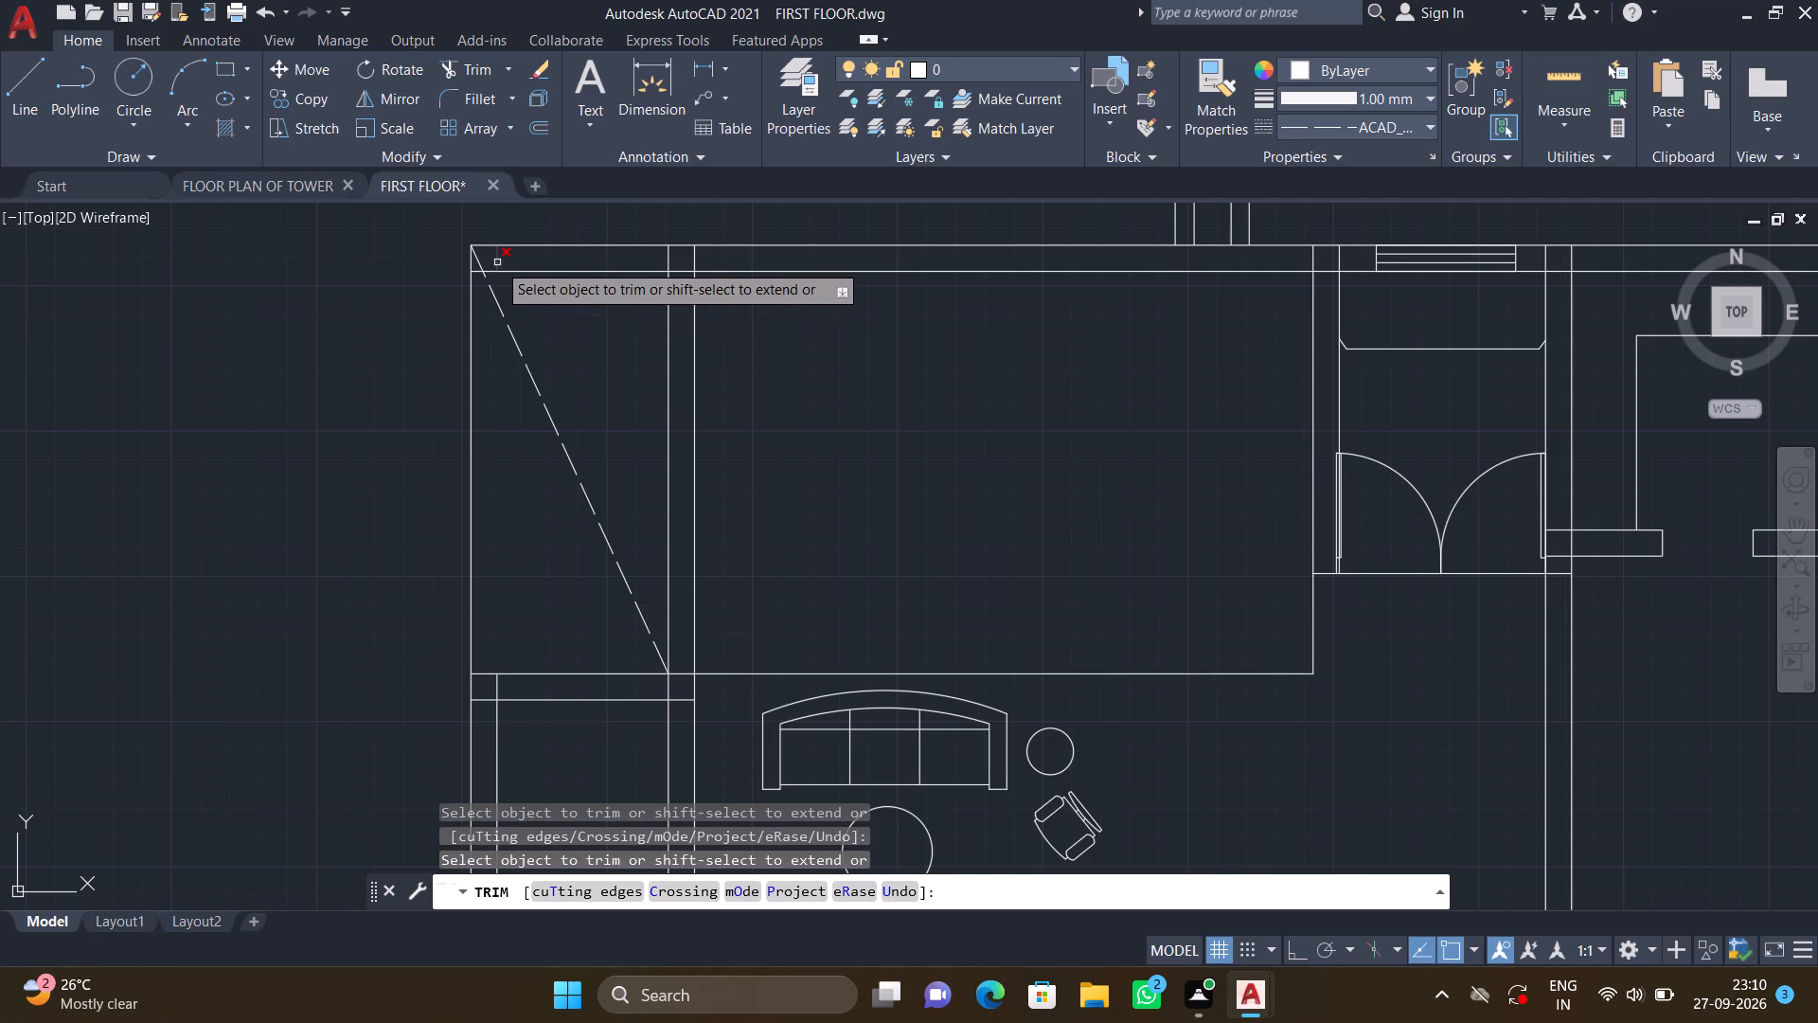
pyautogui.click(497, 262)
pyautogui.press('Return')
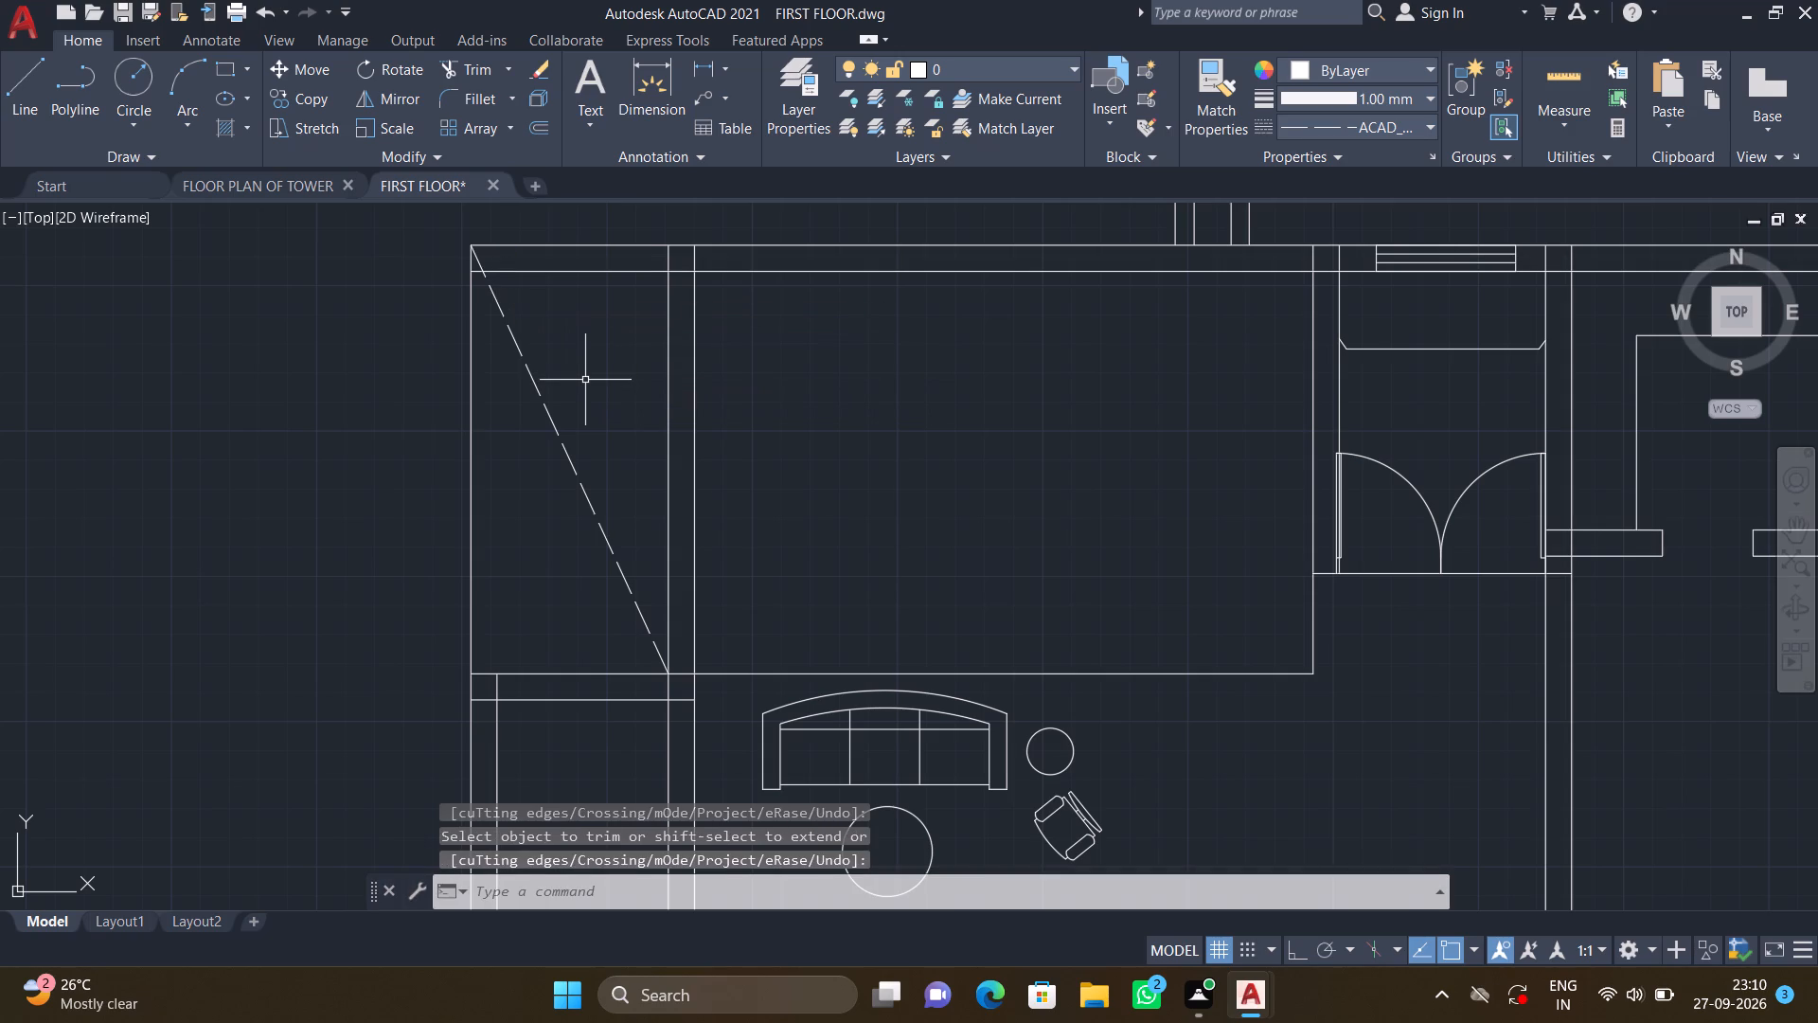
pyautogui.press('space')
pyautogui.press('Escape')
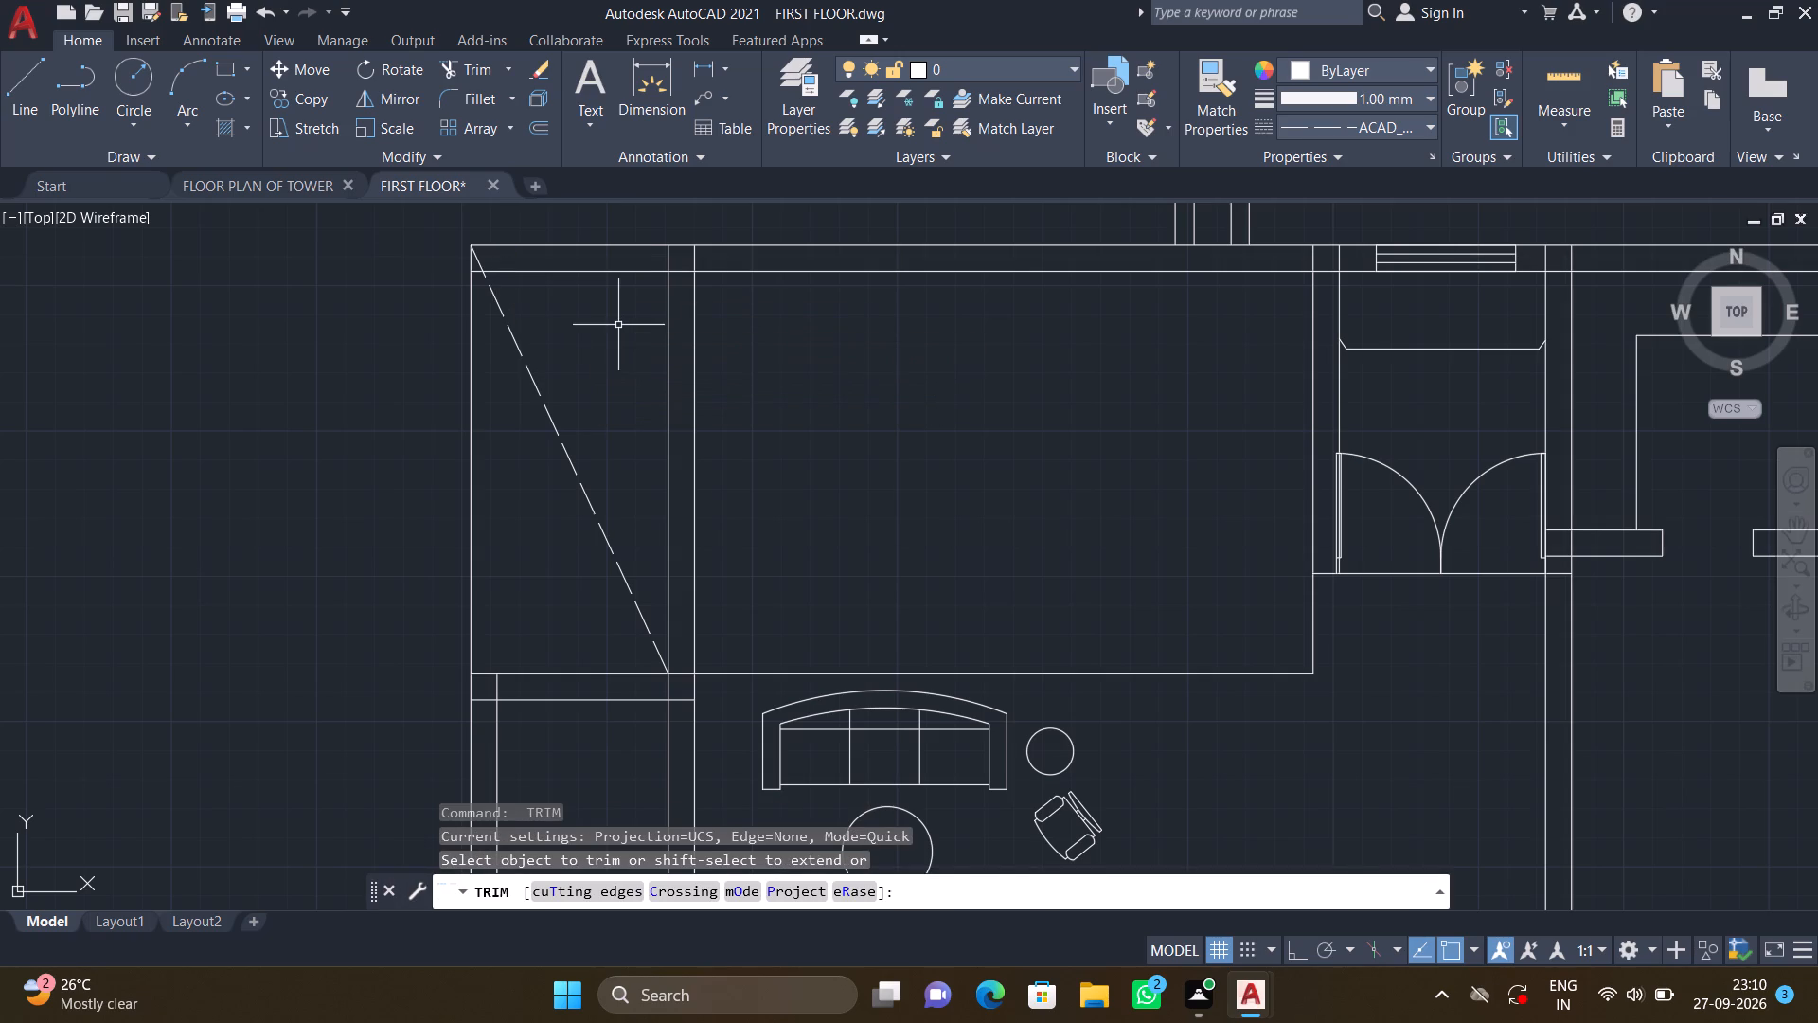
# Draw a dashed diagonal from the narrow northwest bay's inner northeast corner to its southwest corner on the outer wall line.
pyautogui.press('l')
pyautogui.press('Return')
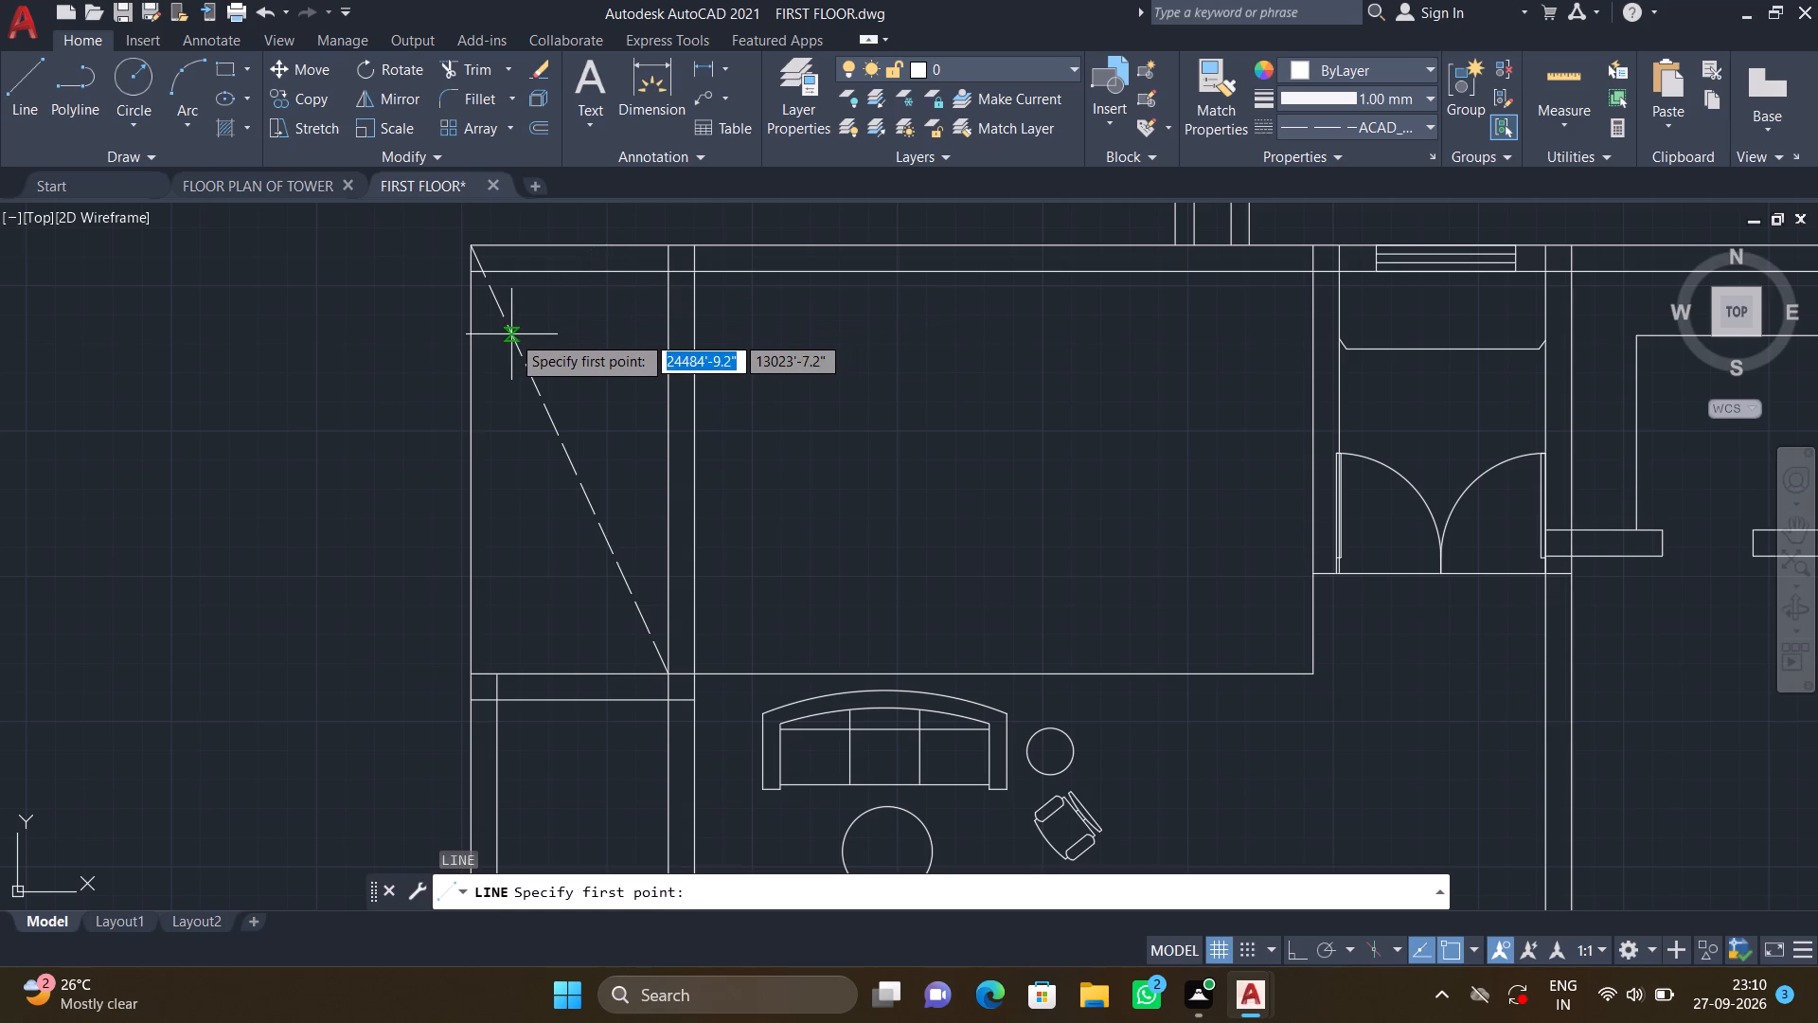
pyautogui.click(665, 273)
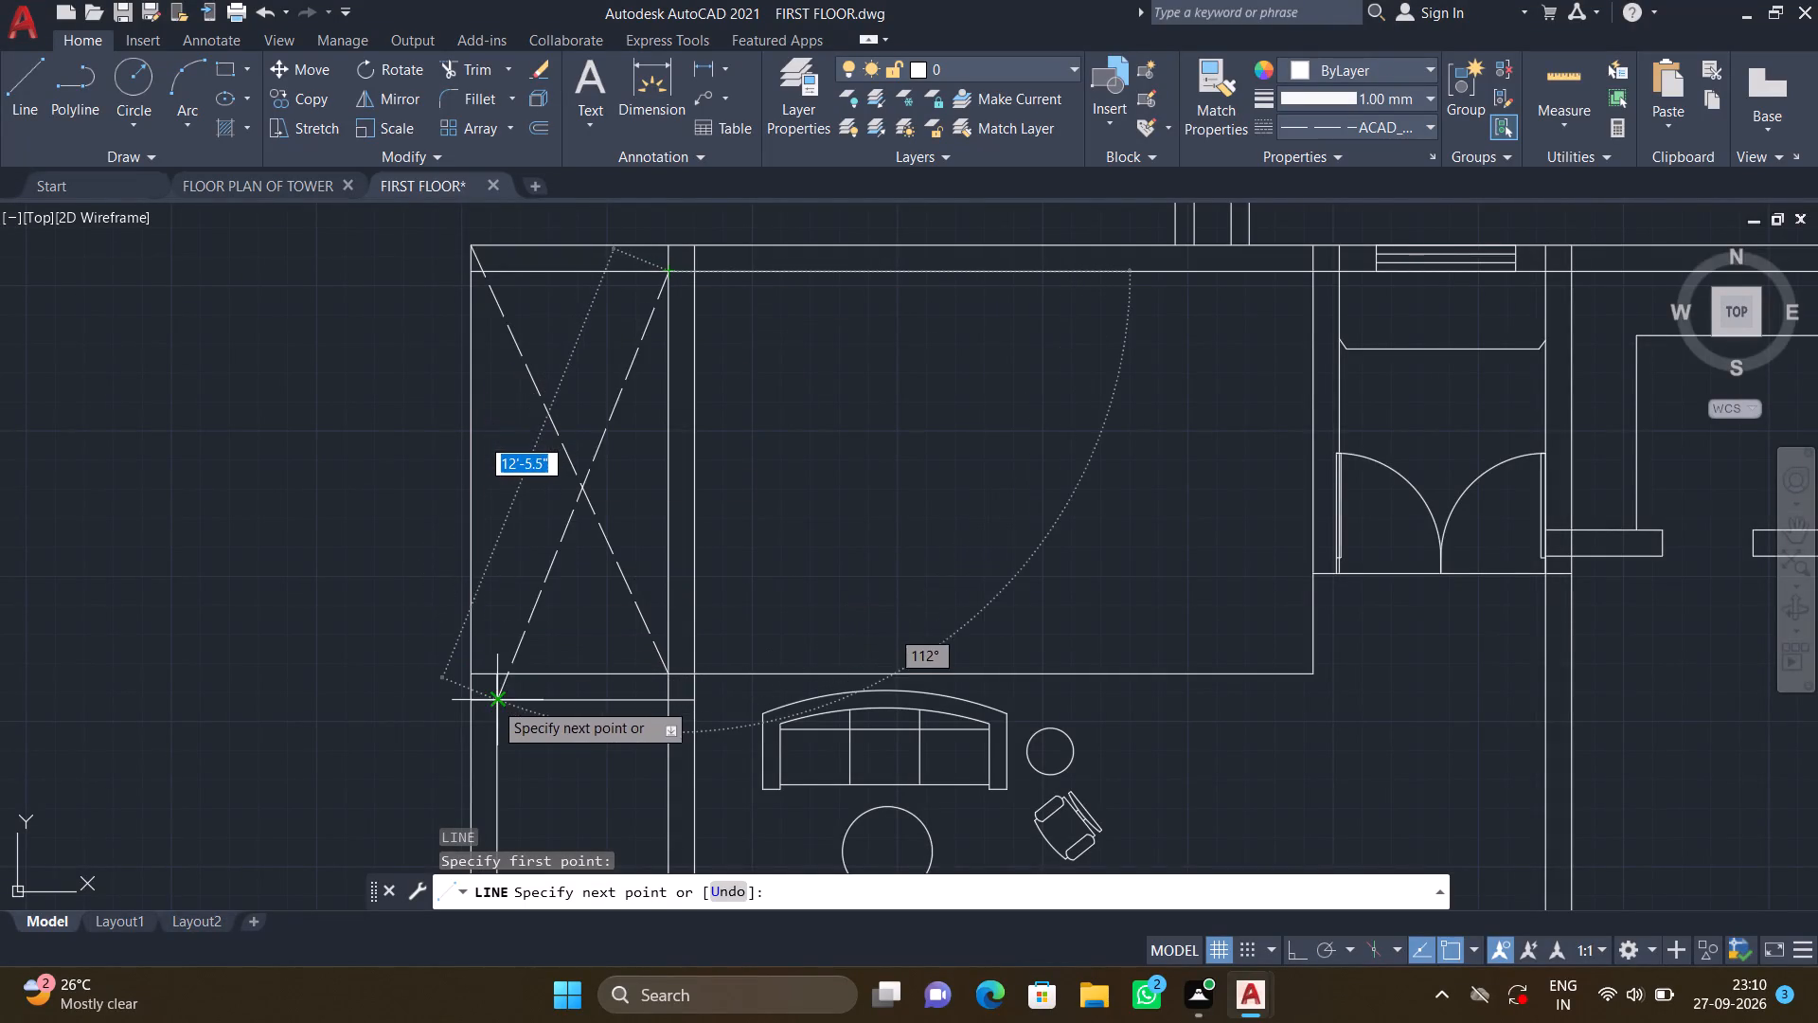
pyautogui.click(471, 676)
pyautogui.press('Return')
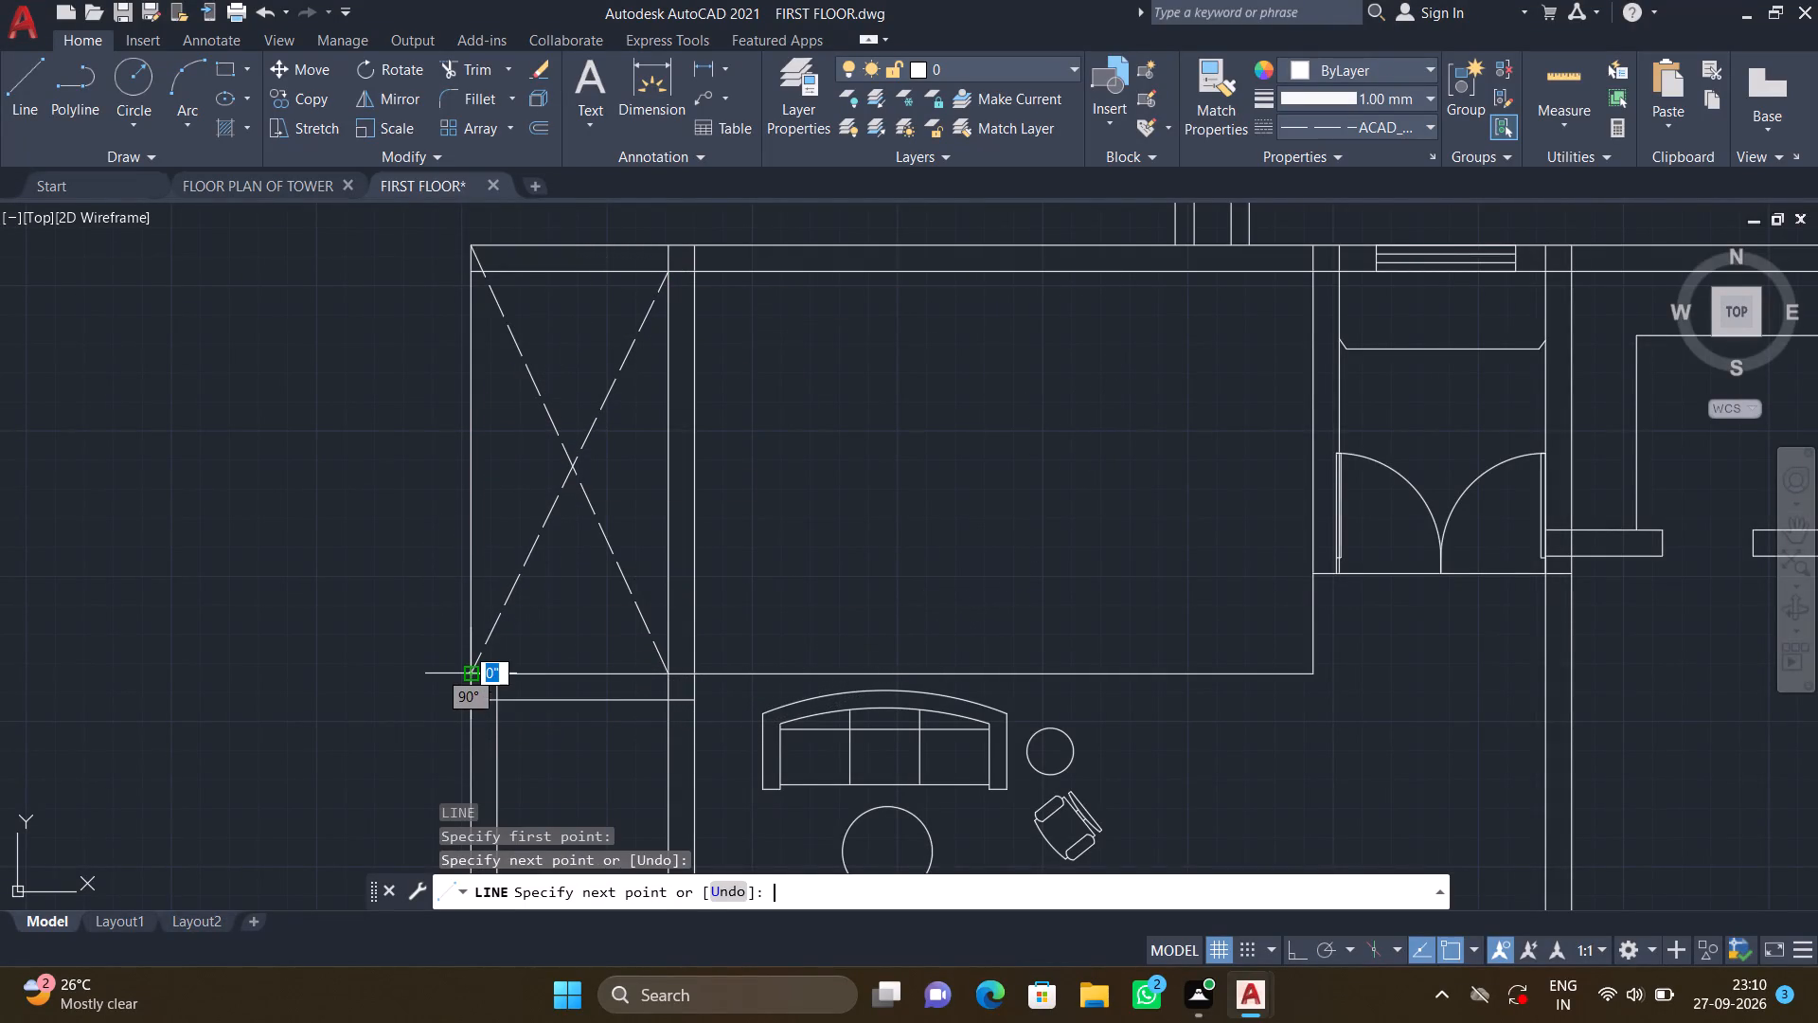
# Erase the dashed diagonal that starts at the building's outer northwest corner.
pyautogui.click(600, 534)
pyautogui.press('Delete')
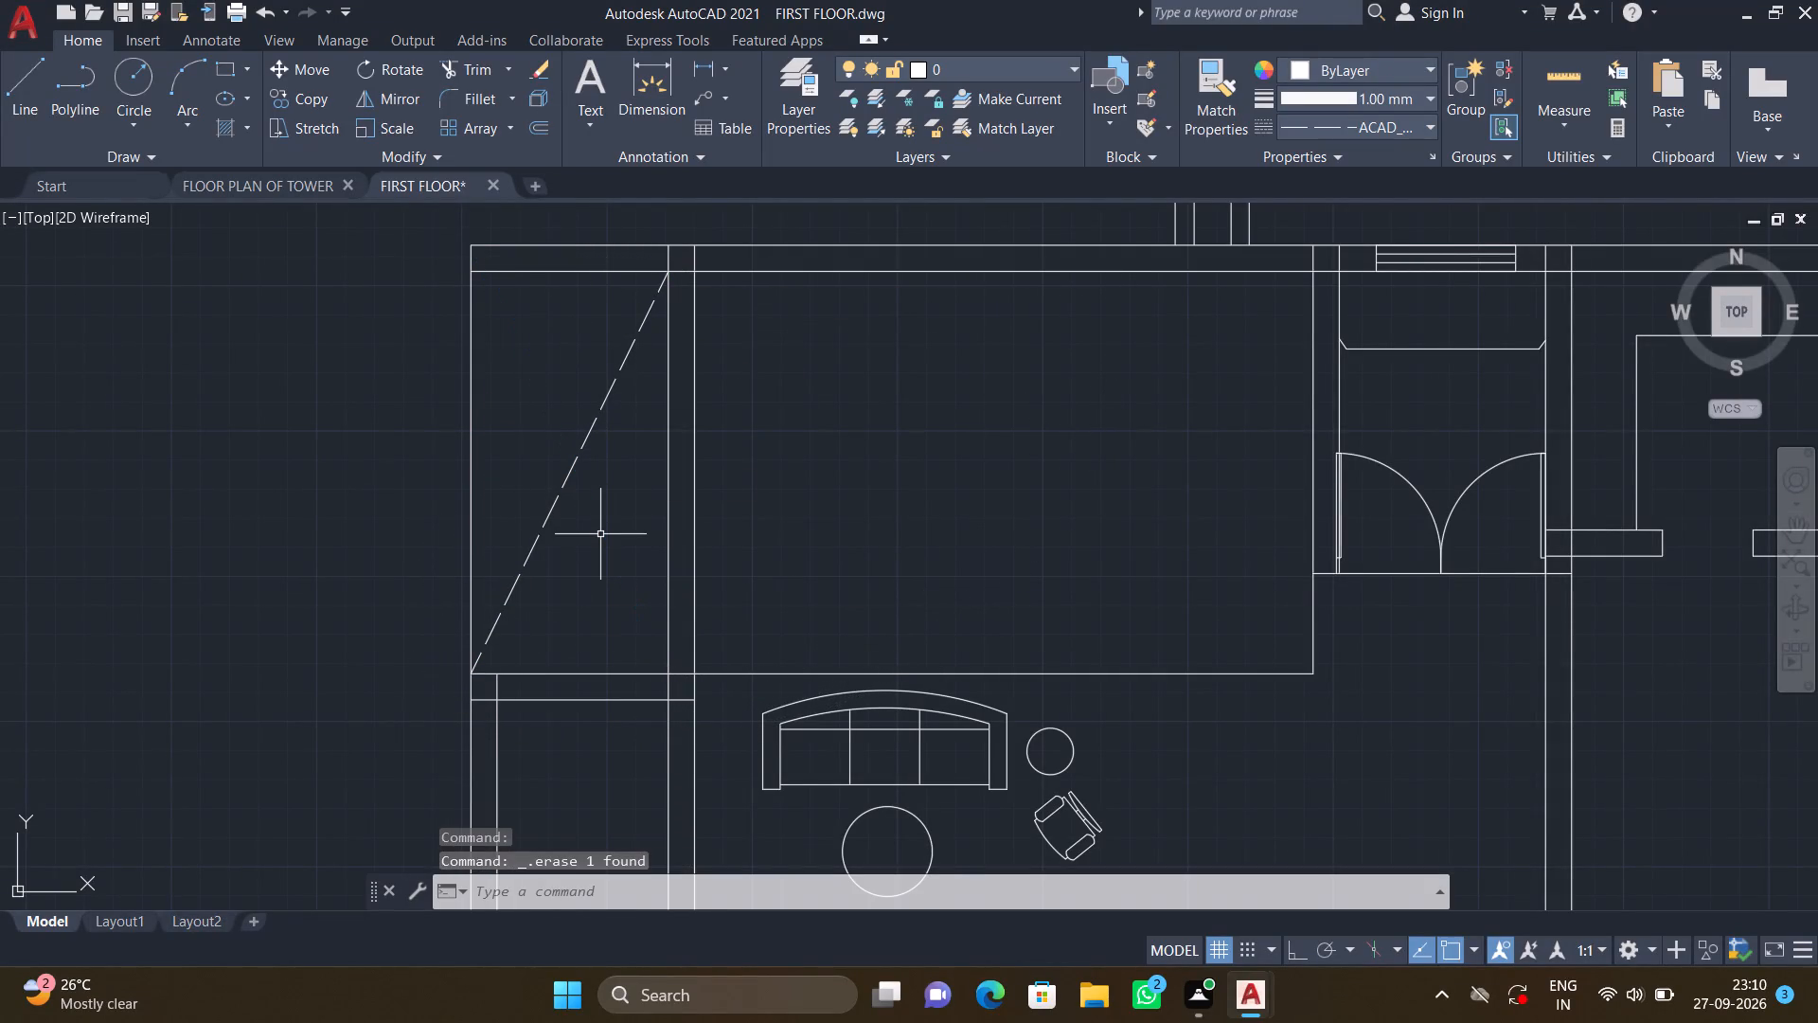
# Draw a dashed diagonal about 12'-10" long from the bay's northwest corner, on the north wall's inner line, to its southeast corner.
pyautogui.press('l')
pyautogui.press('Return')
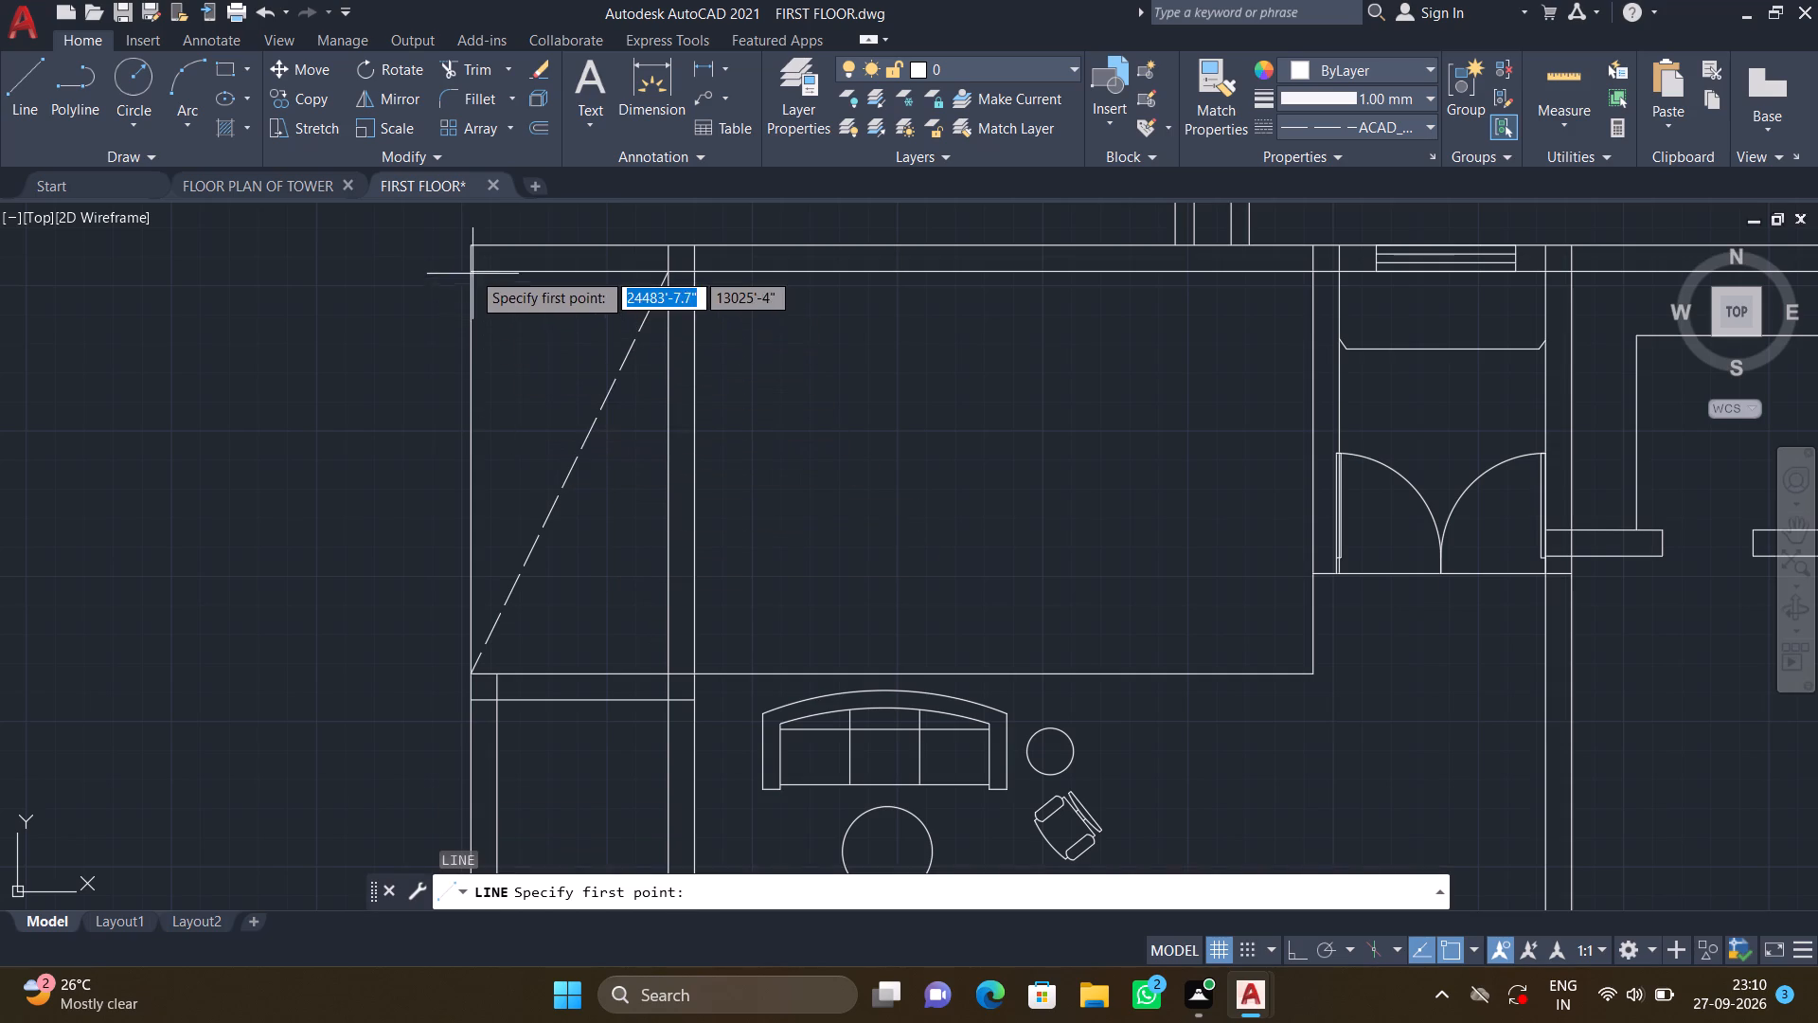
pyautogui.click(472, 271)
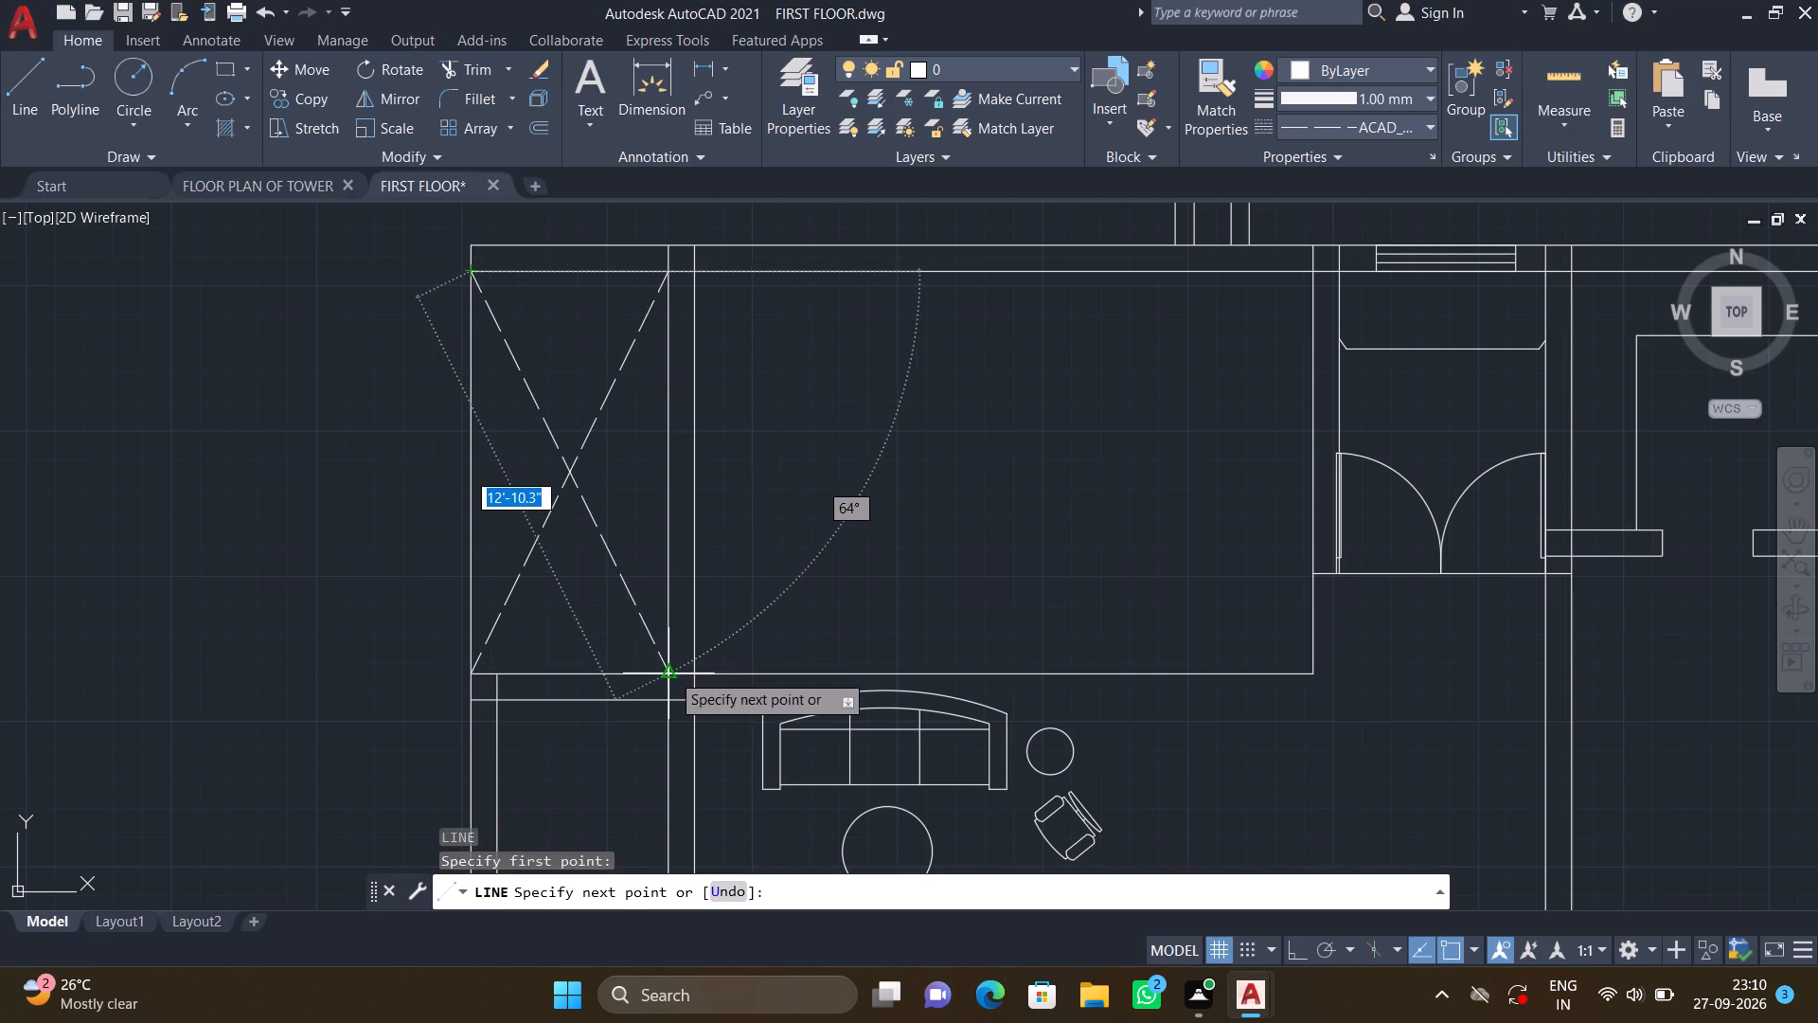
pyautogui.click(670, 673)
pyautogui.press('Return')
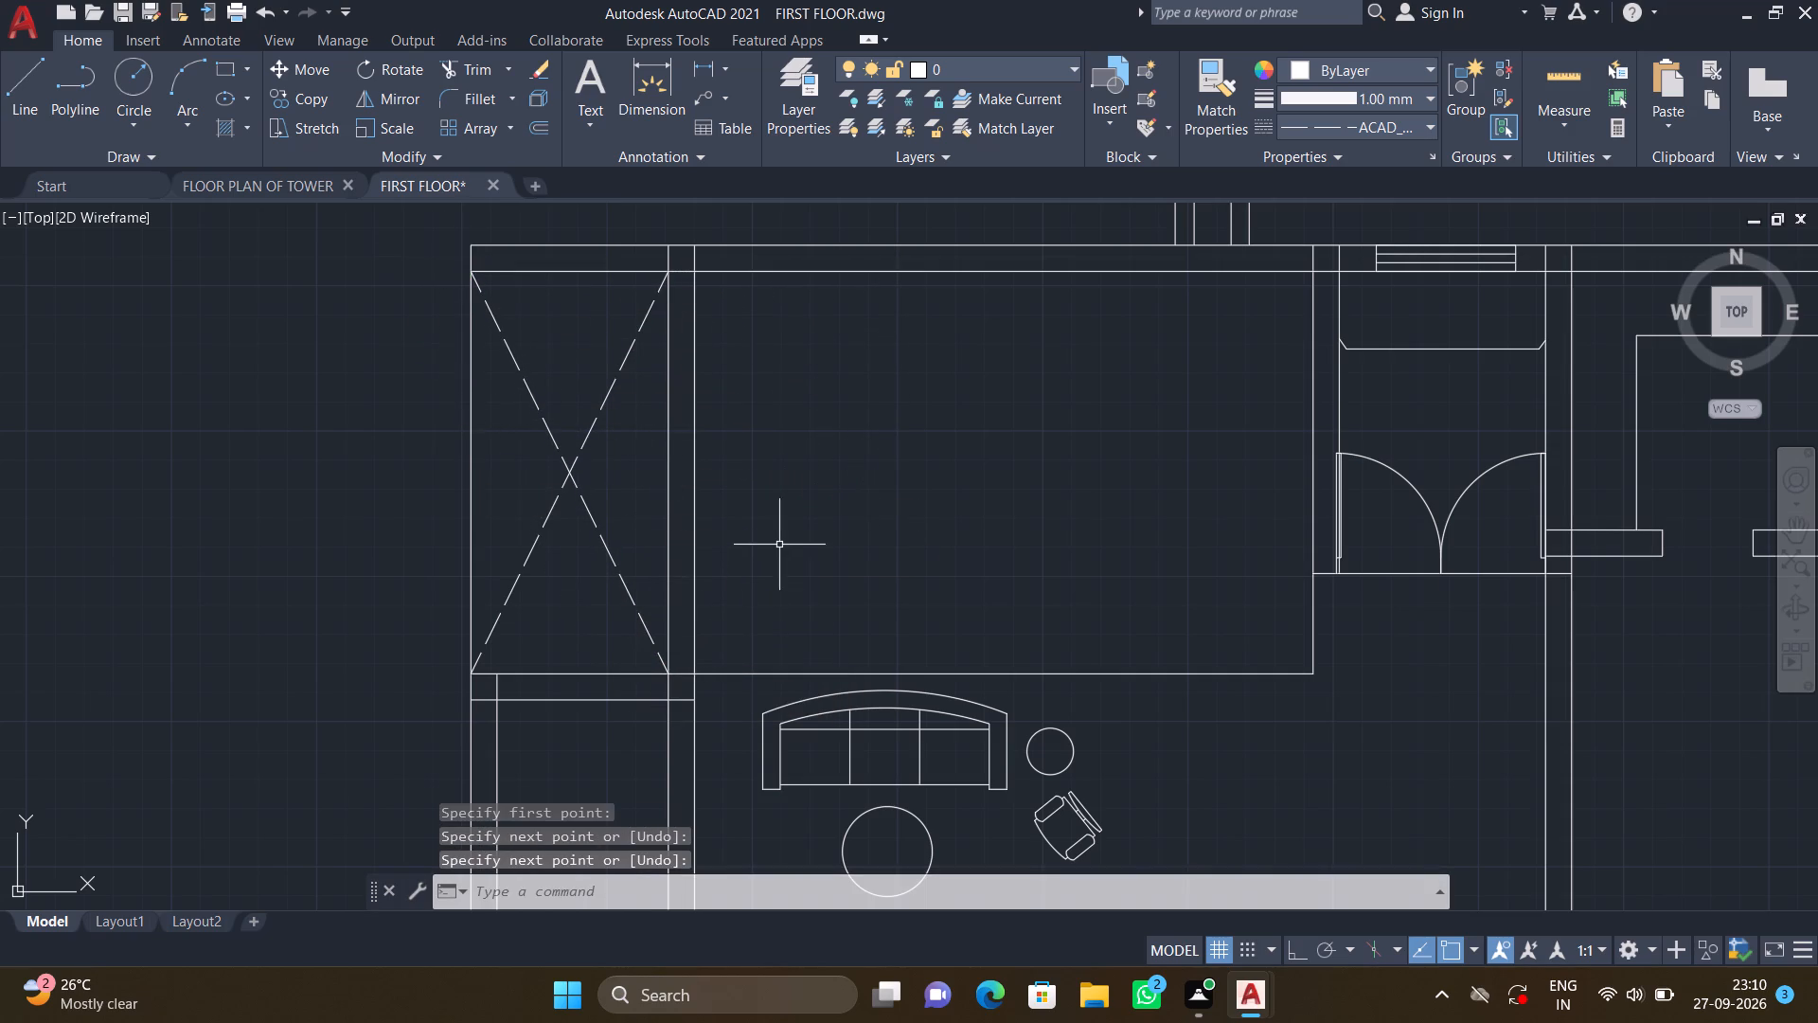
# Draw a dashed diagonal across the large rectangle east of the bay, from its inner northwest corner to its southeast corner.
pyautogui.press('l')
pyautogui.press('Return')
pyautogui.click(694, 267)
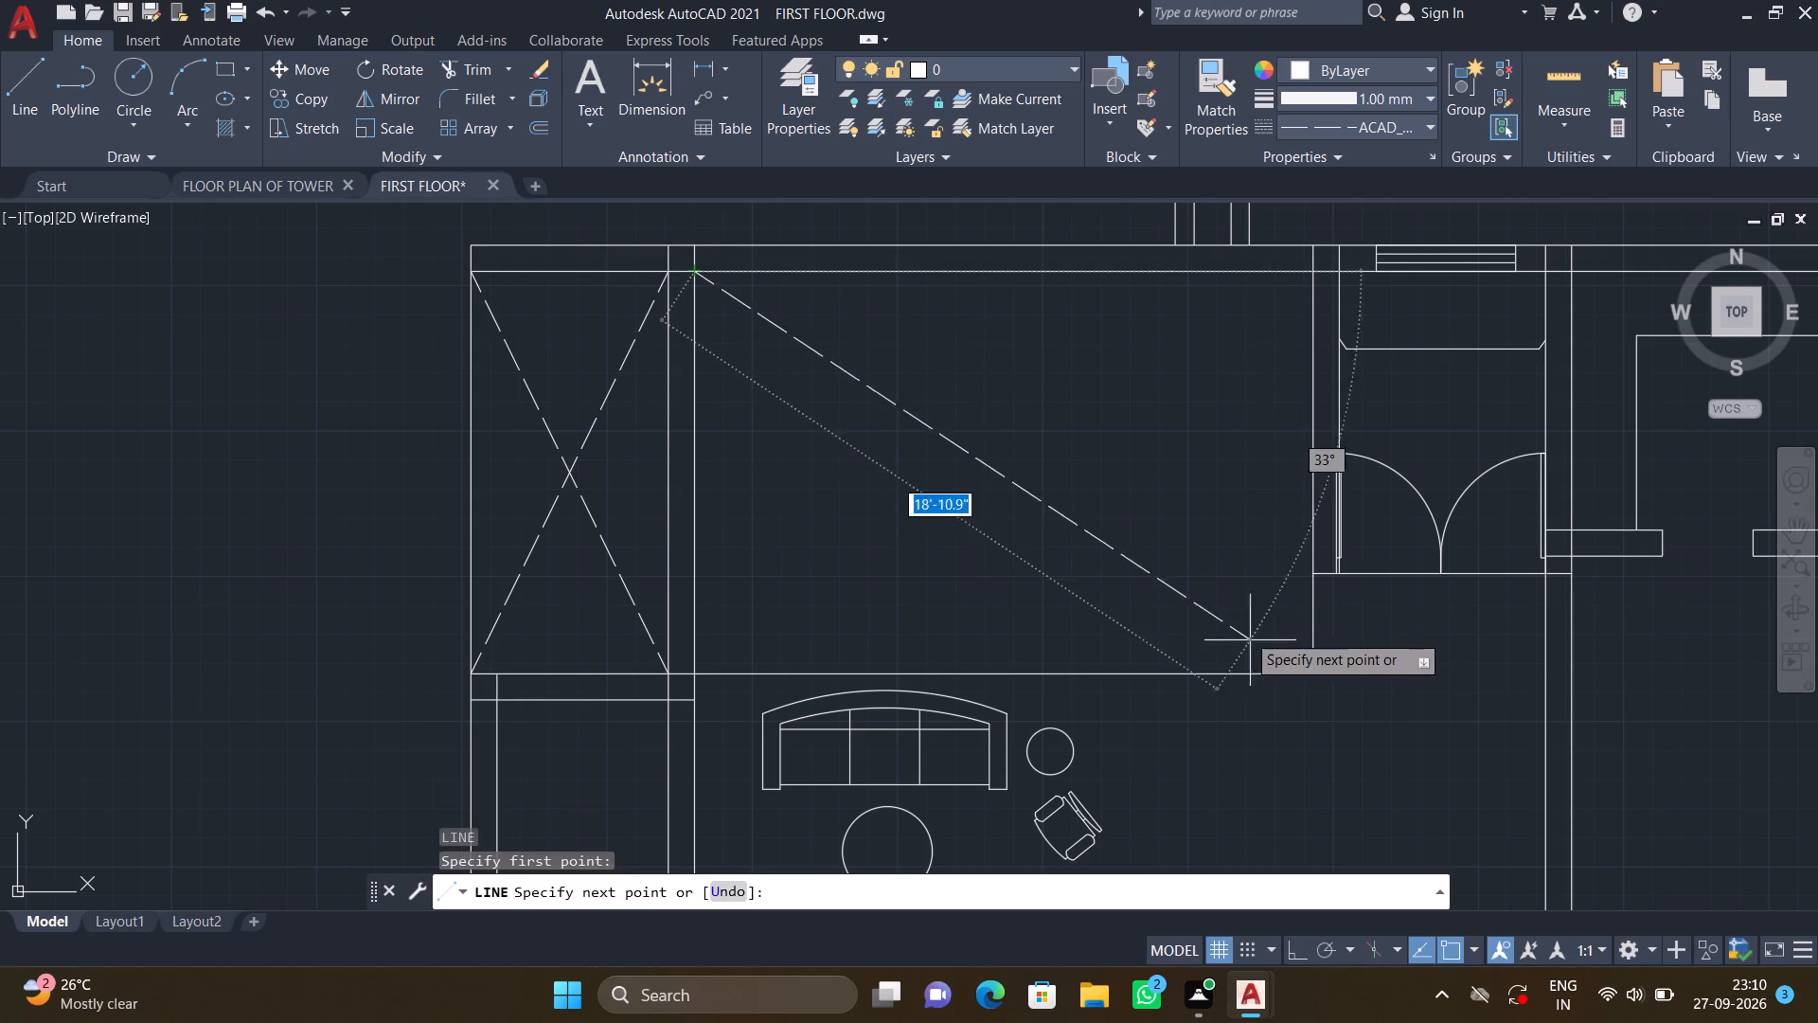
pyautogui.click(1311, 673)
pyautogui.press('Return')
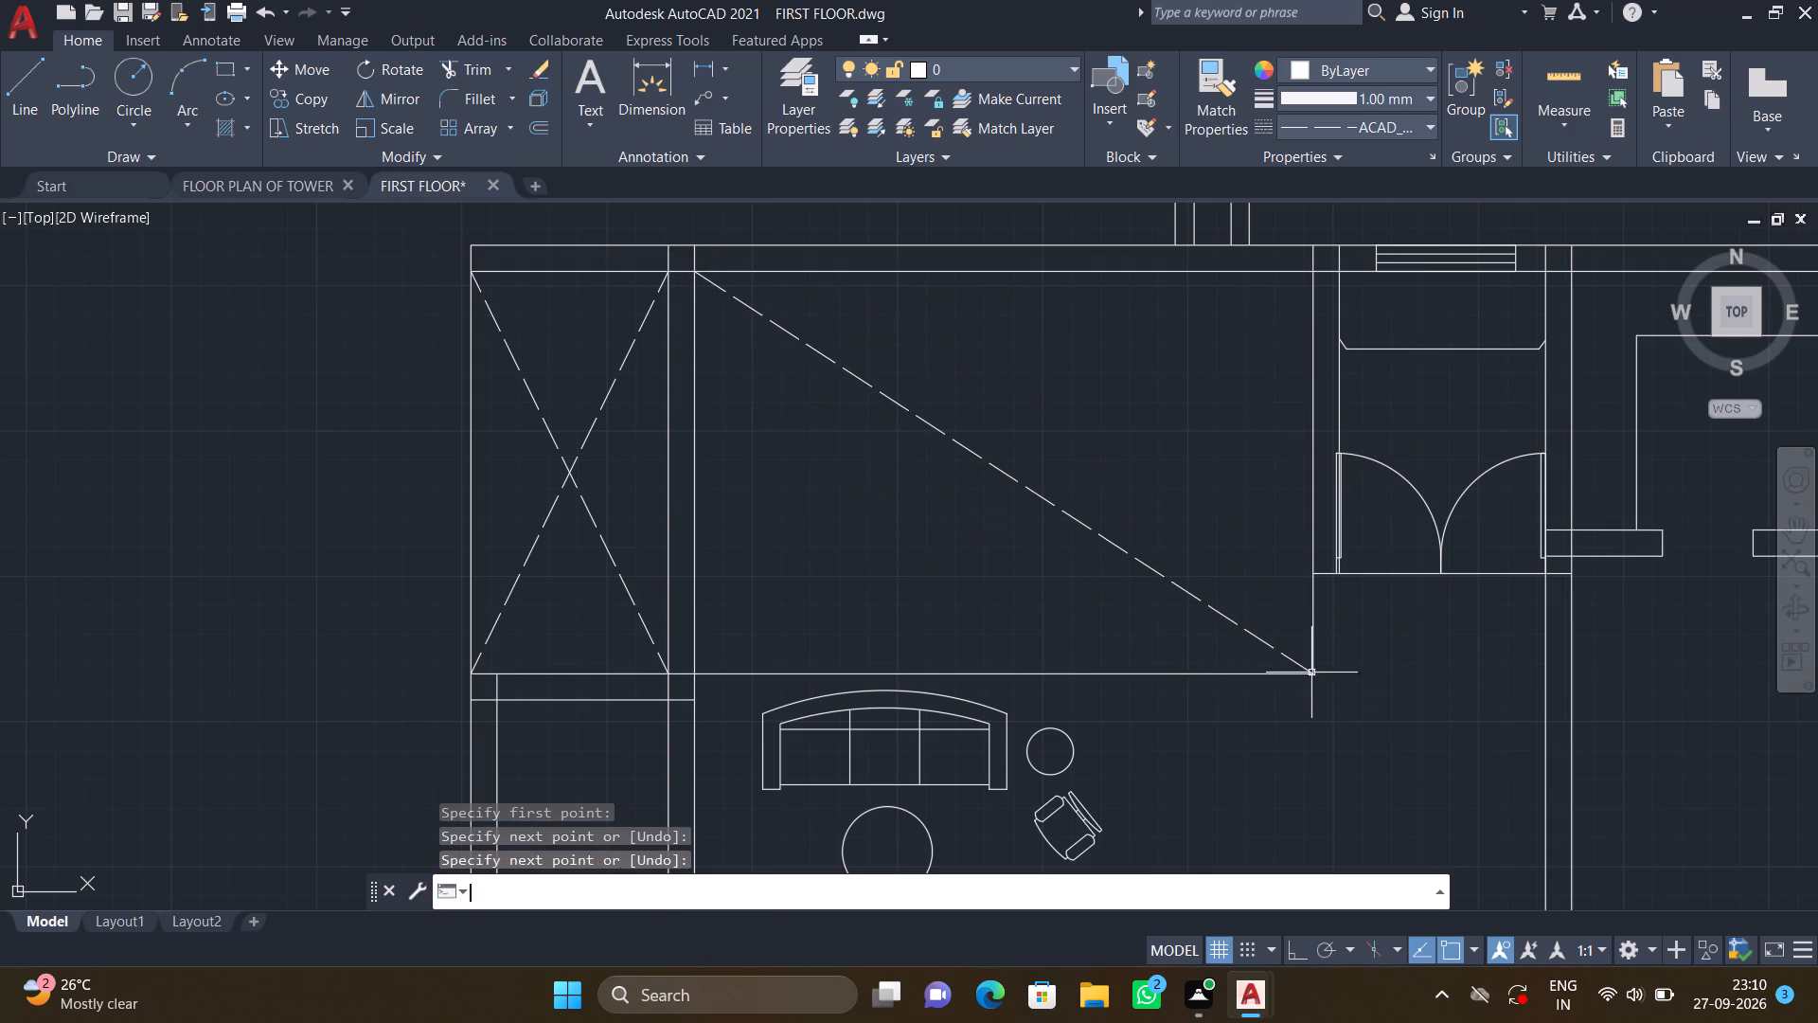
# Draw a dashed diagonal about 21'-2" long from the large rectangle's inner southwest corner to its northeast corner.
pyautogui.press('l')
pyautogui.press('Return')
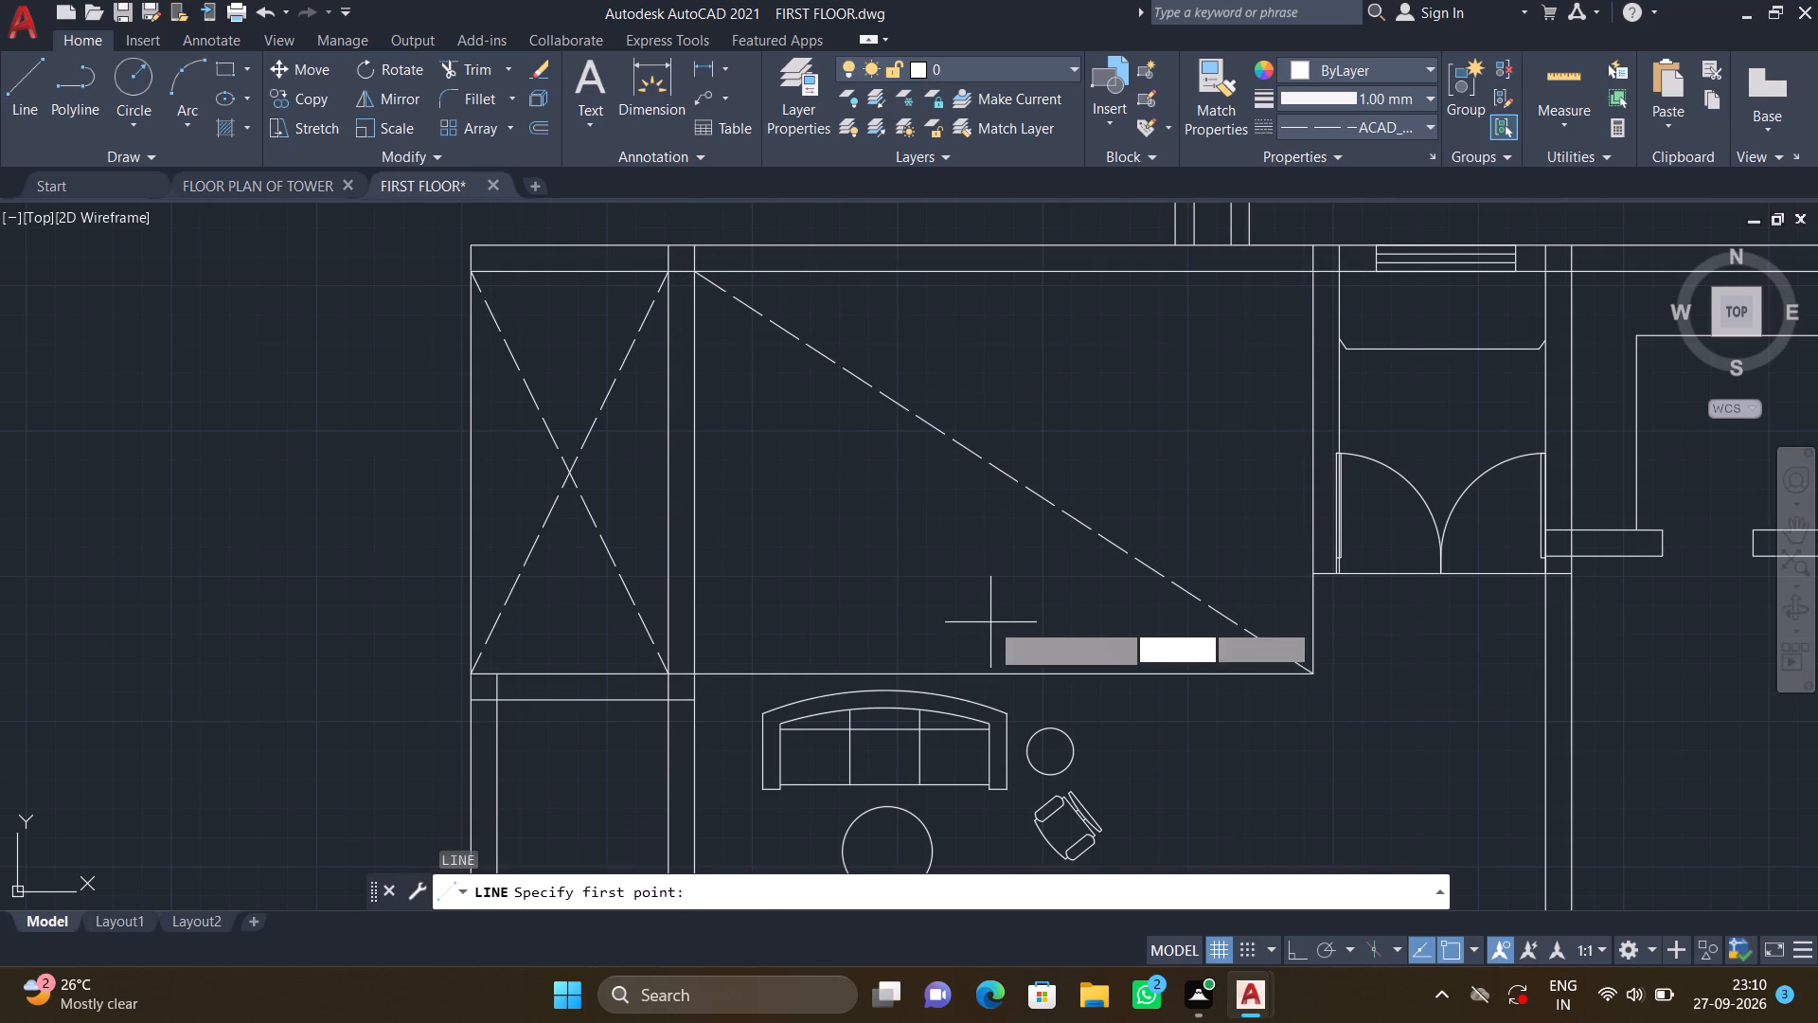
pyautogui.click(690, 669)
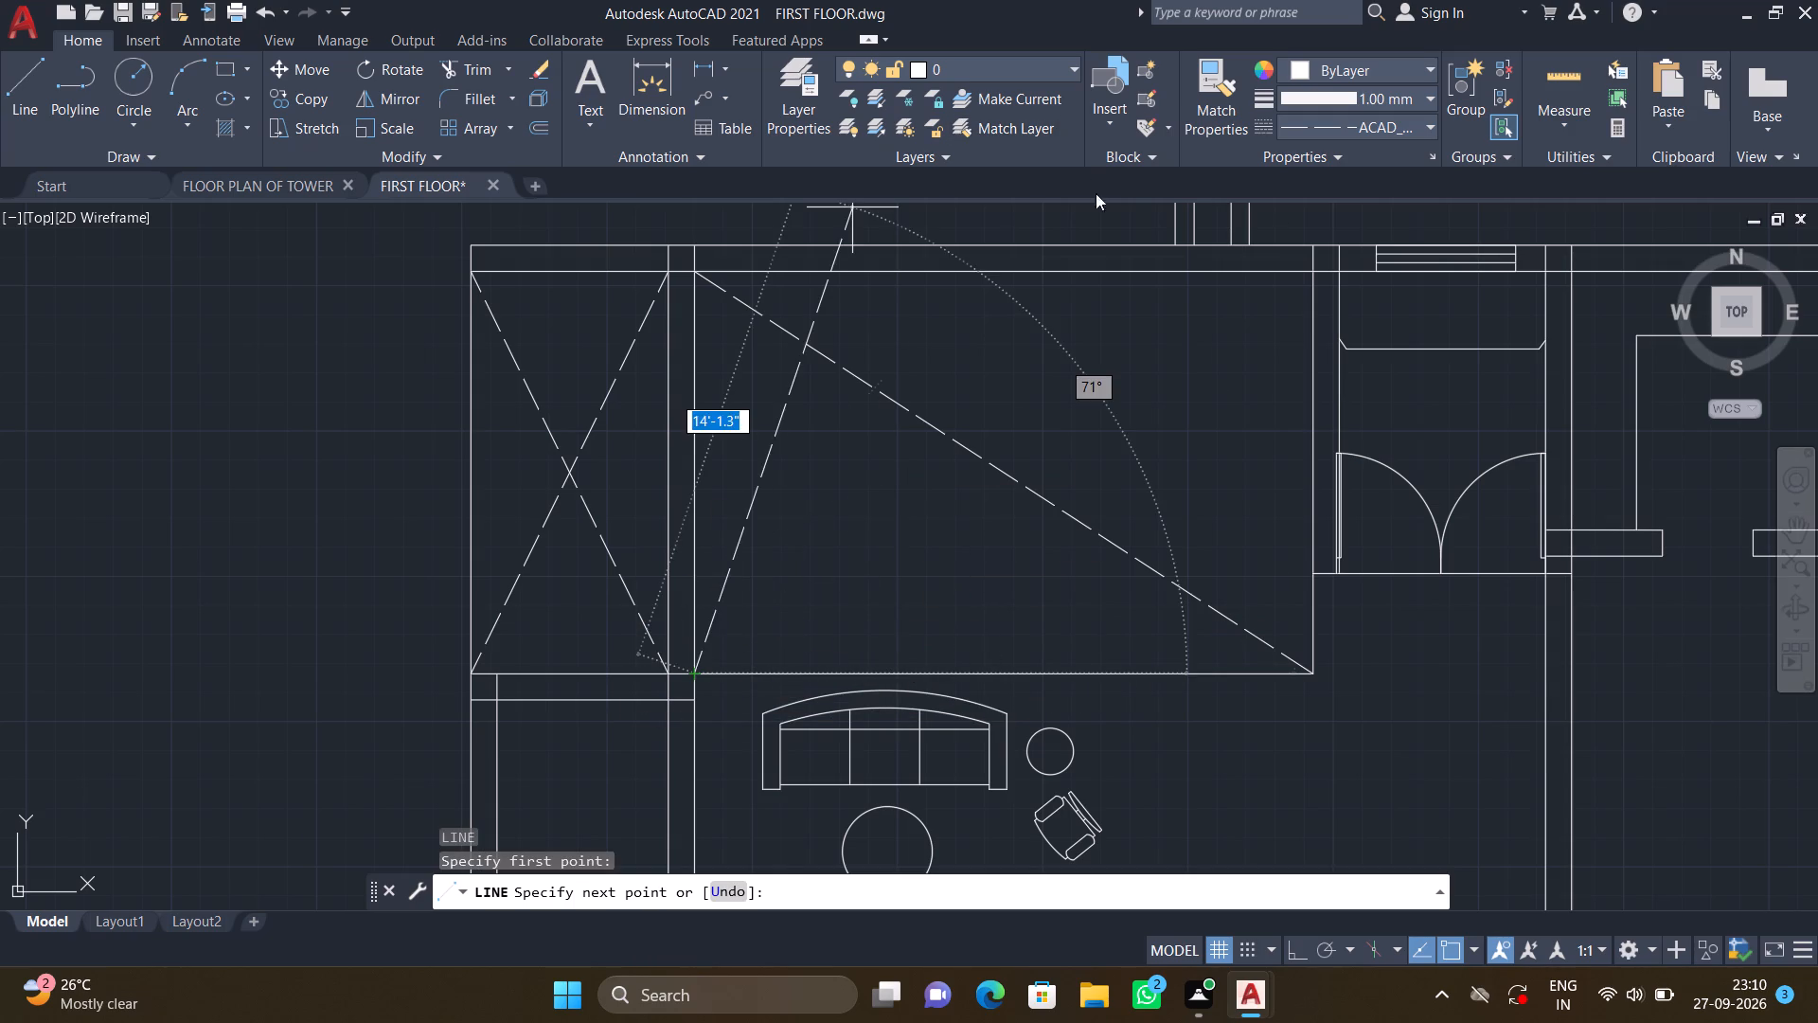
pyautogui.click(1314, 276)
pyautogui.press('Return')
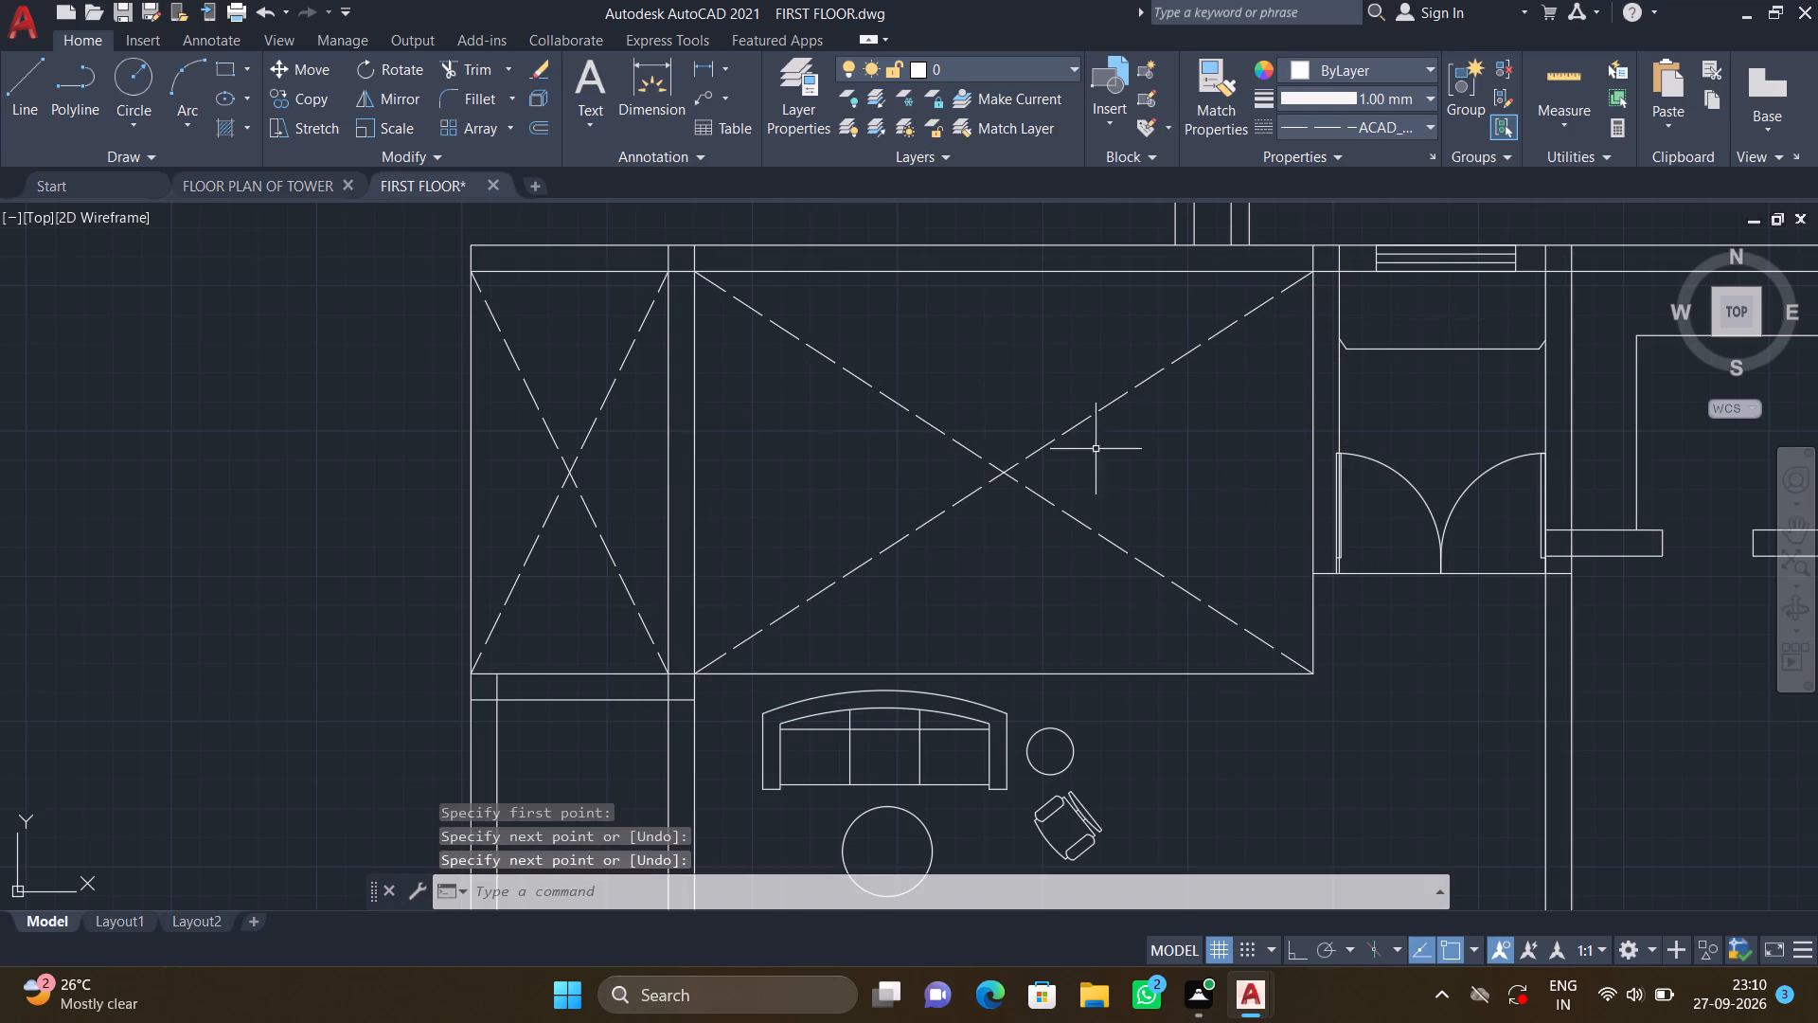
# Cross the middle compartment of the small three-part projection outside the north wall with two corner-to-corner dashed diagonals.
pyautogui.scroll(-1, 965, 529)
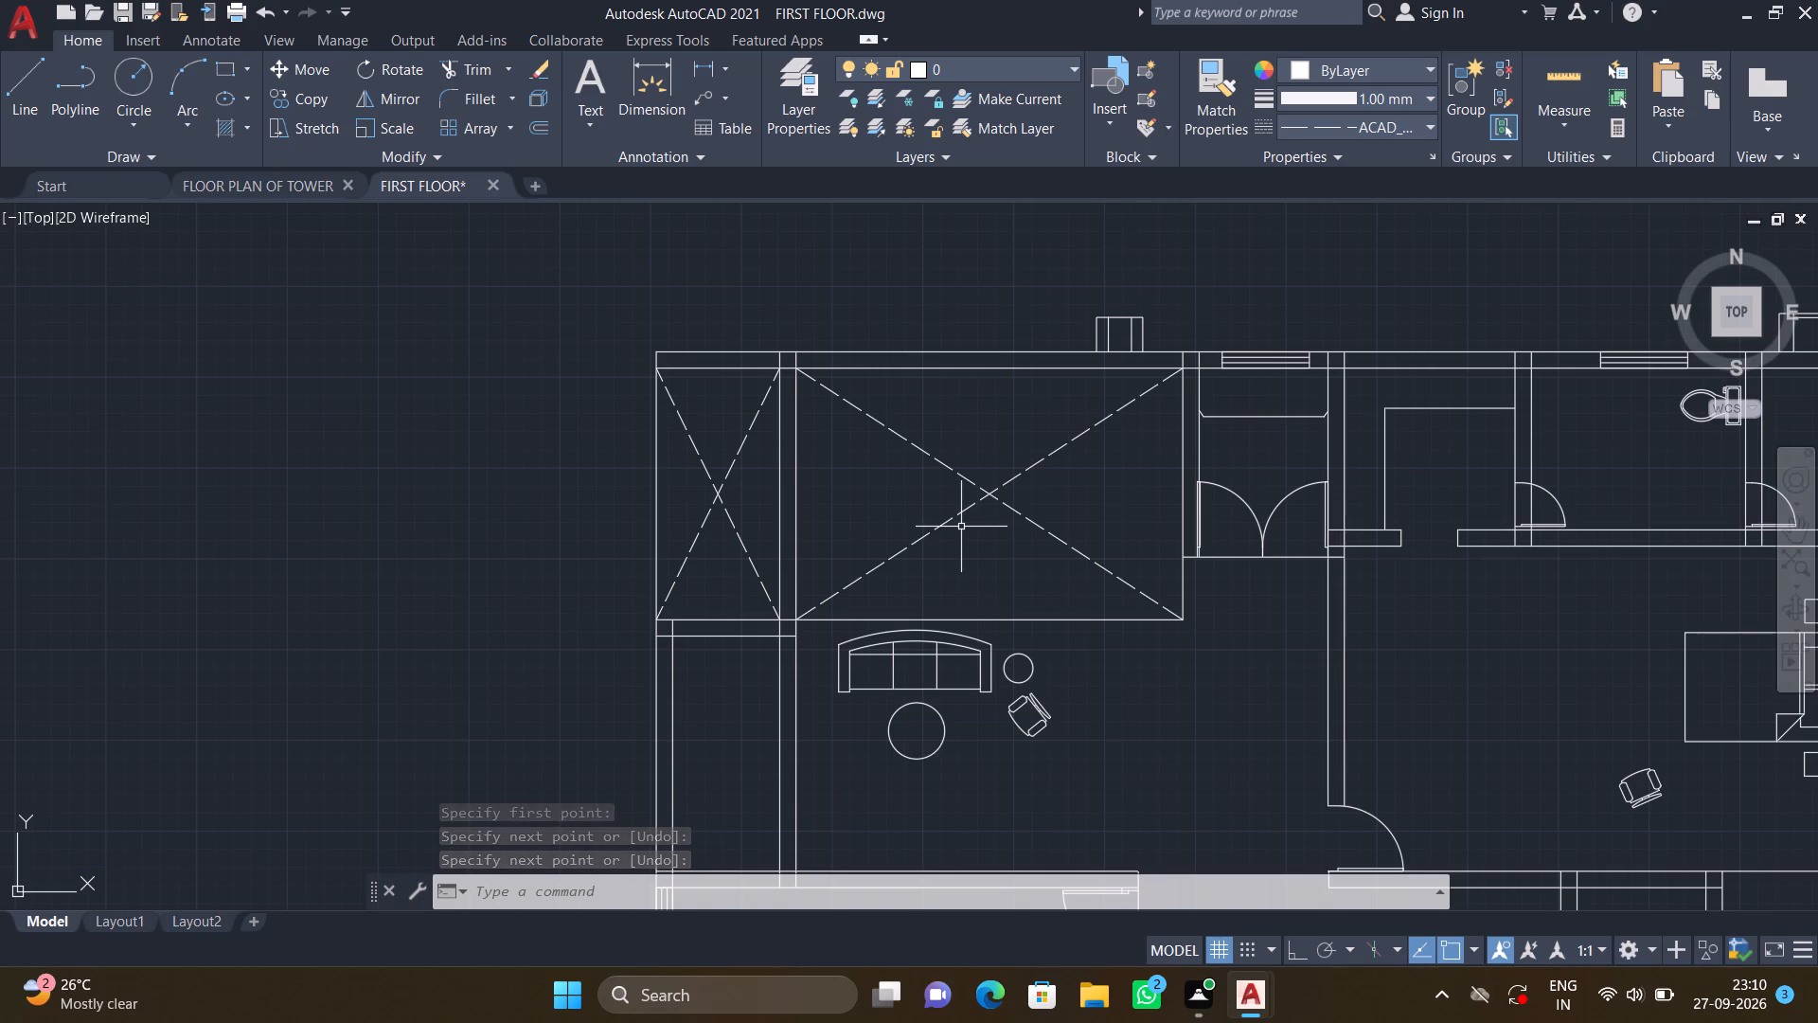
pyautogui.scroll(-2, 938, 531)
pyautogui.moveTo(1038, 442); pyautogui.dragTo(993, 453, button='middle')
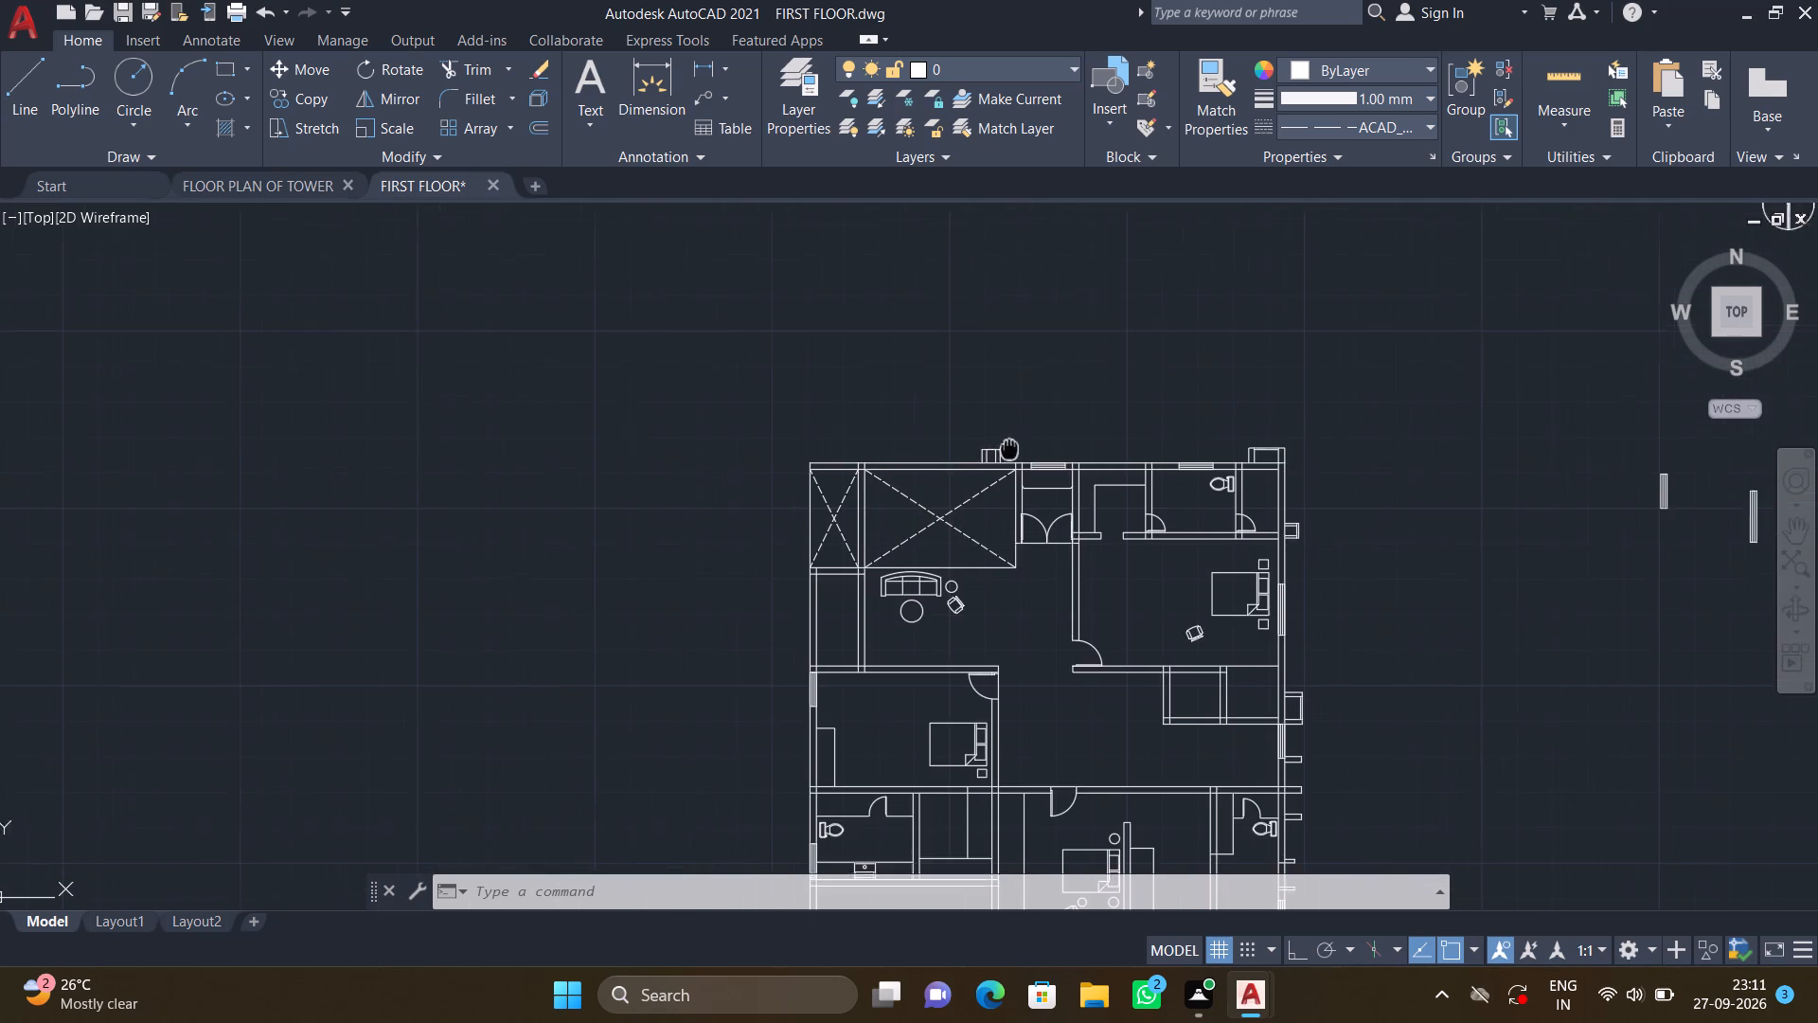
pyautogui.moveTo(993, 453); pyautogui.dragTo(897, 470, button='middle')
pyautogui.scroll(3, 833, 454)
pyautogui.scroll(4, 951, 529)
pyautogui.press('l')
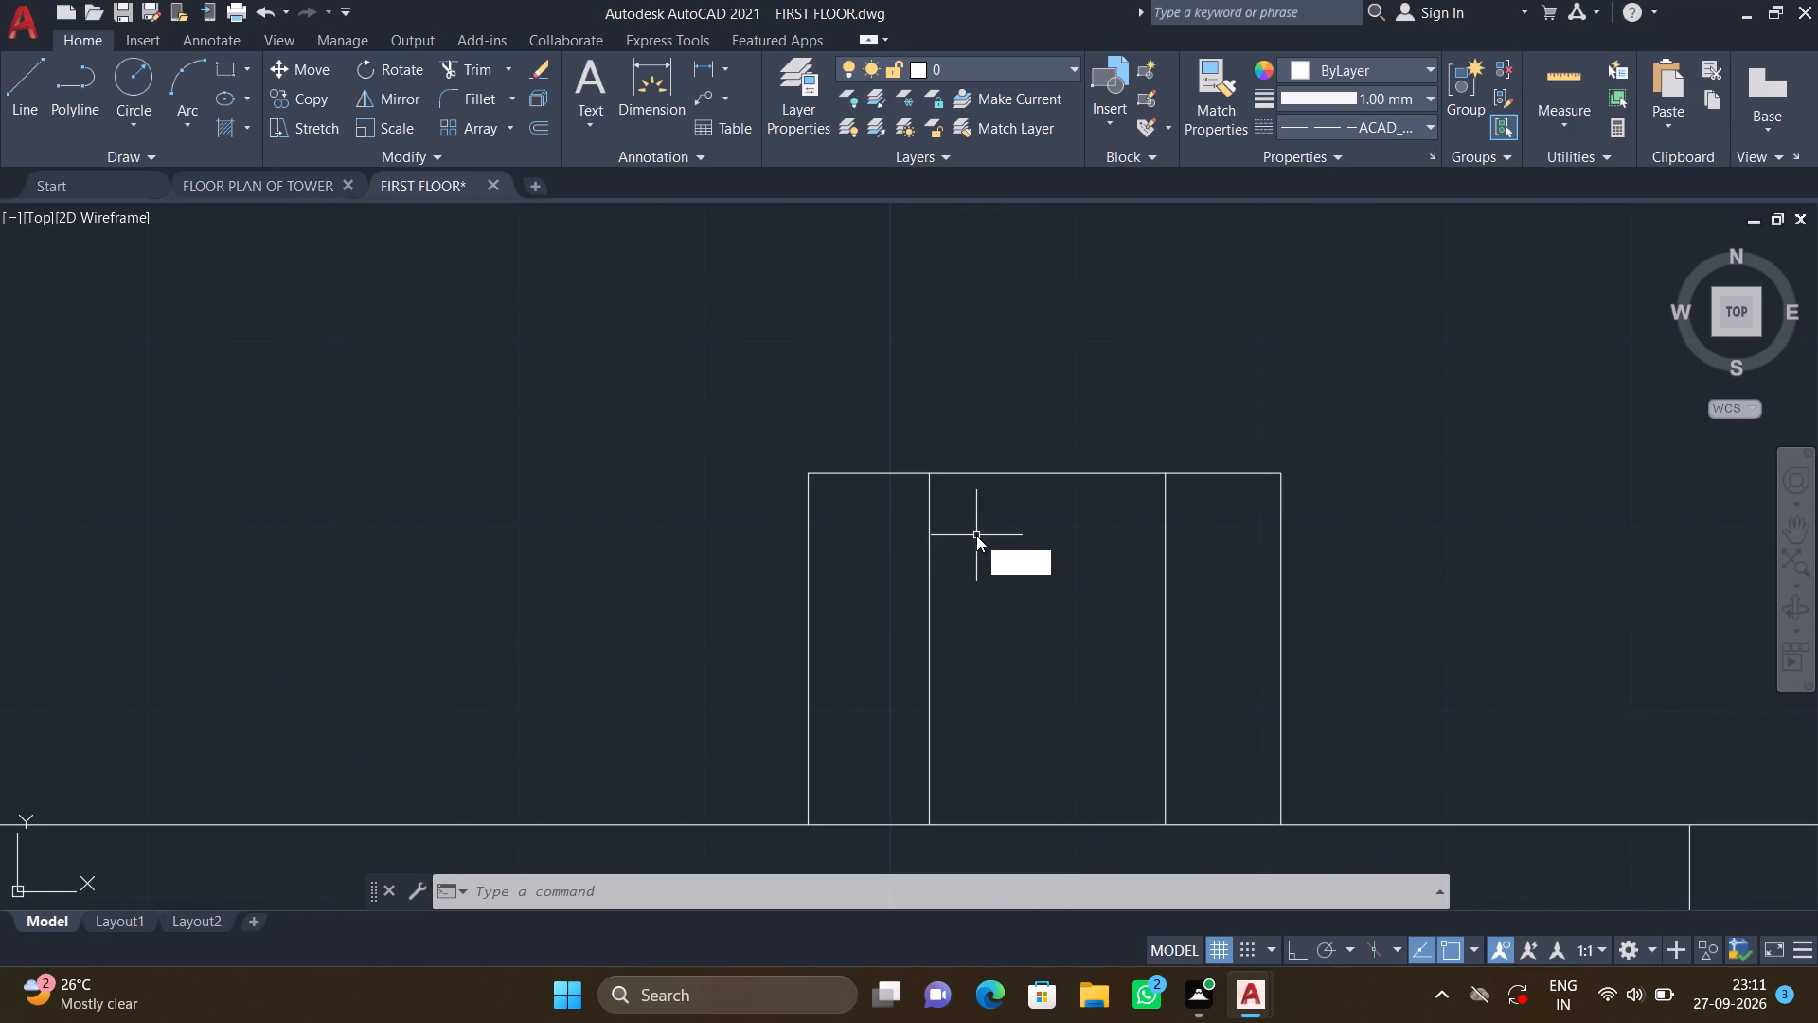
pyautogui.press('Return')
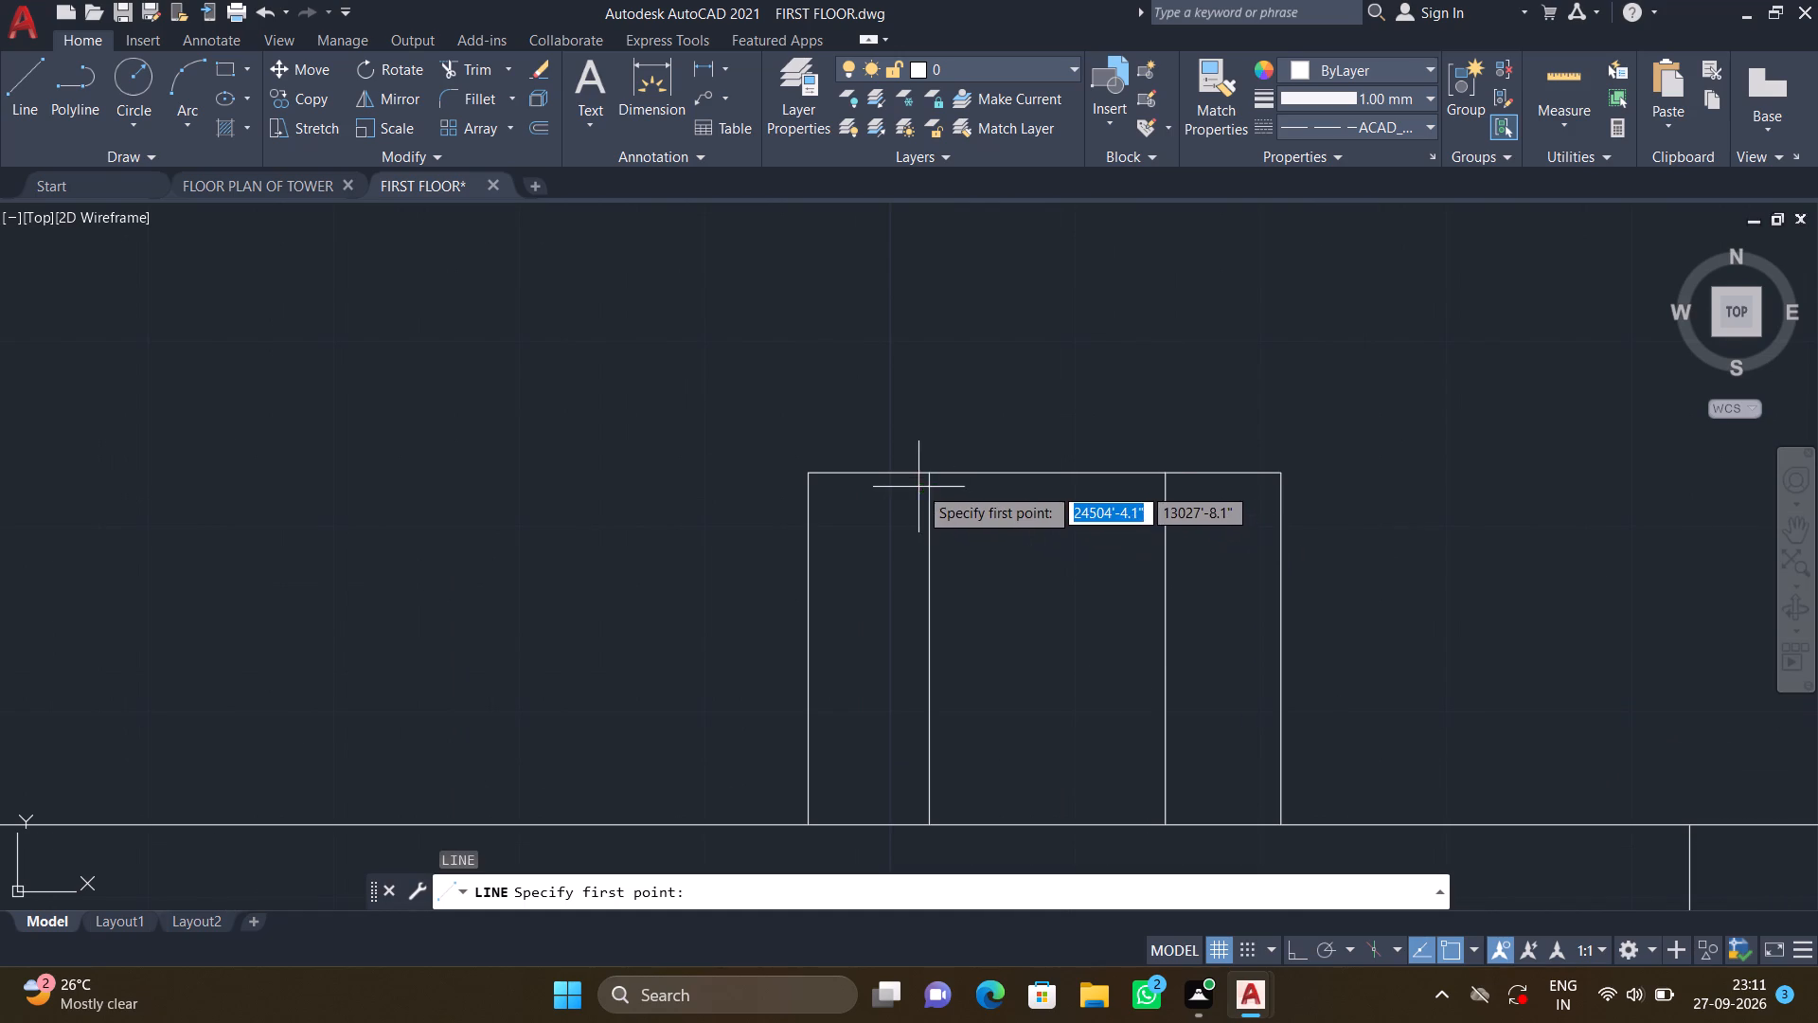
pyautogui.click(934, 476)
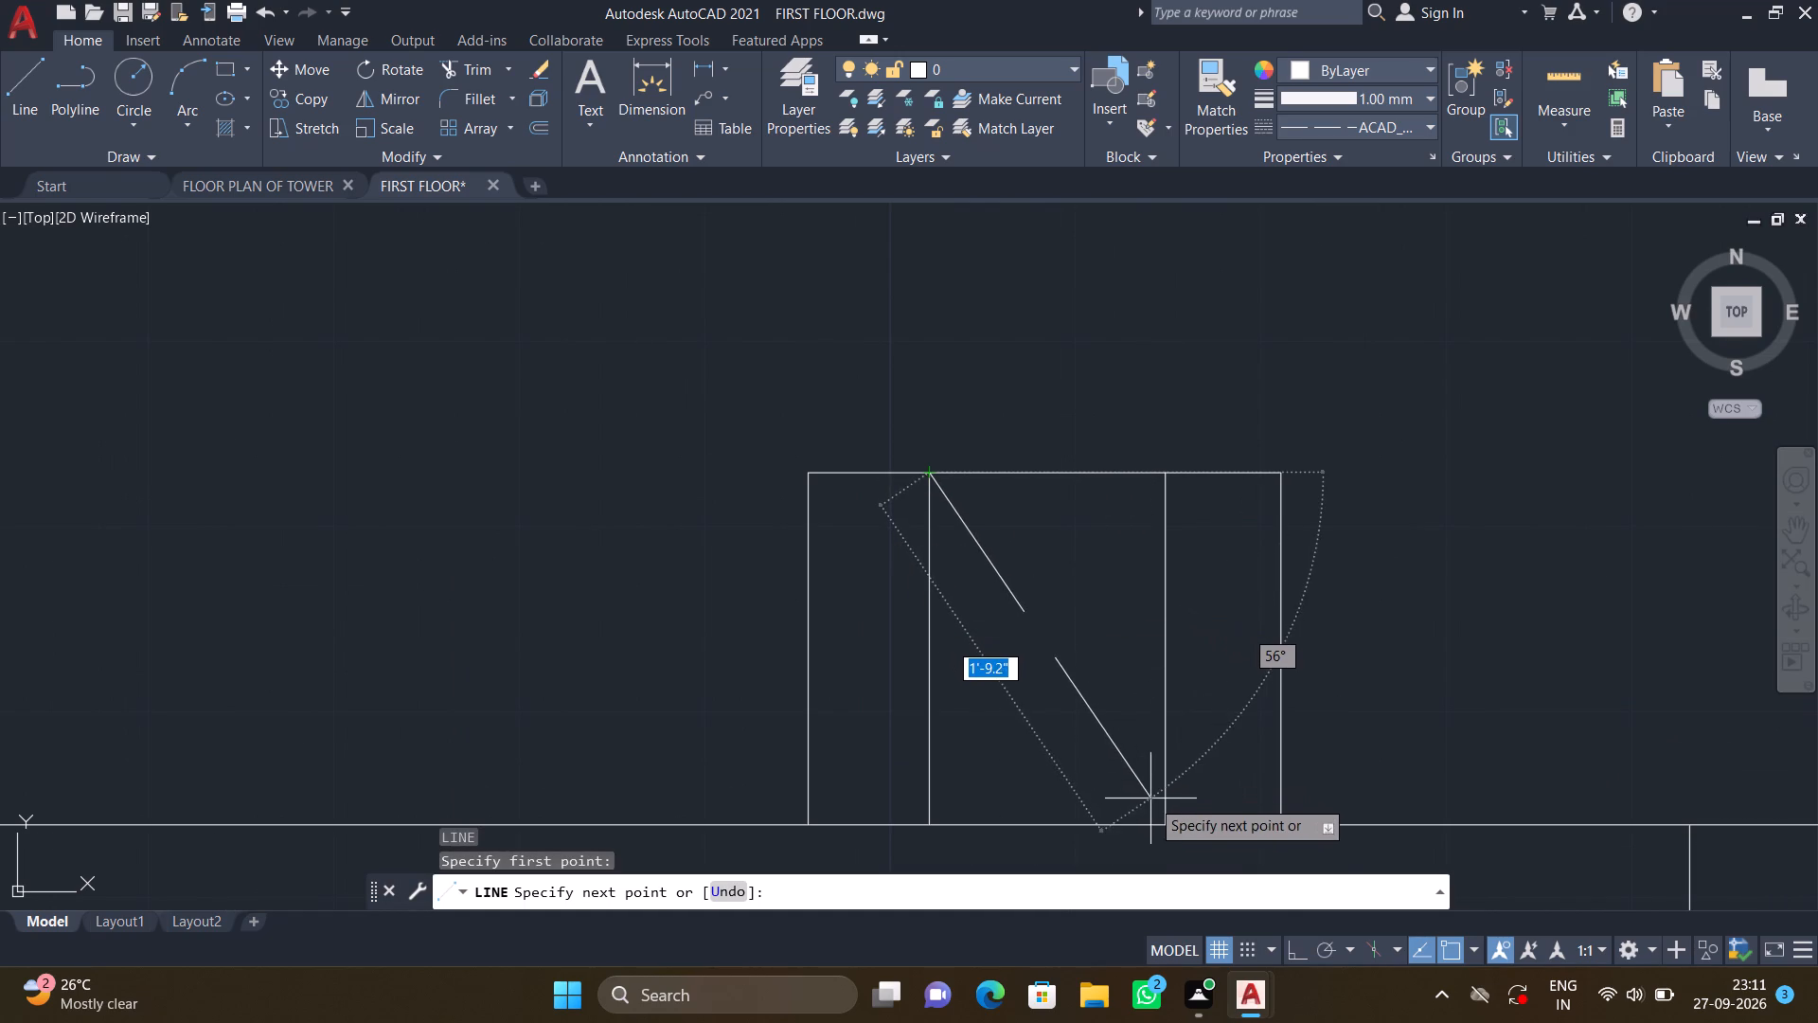
pyautogui.click(1163, 826)
pyautogui.press('Return')
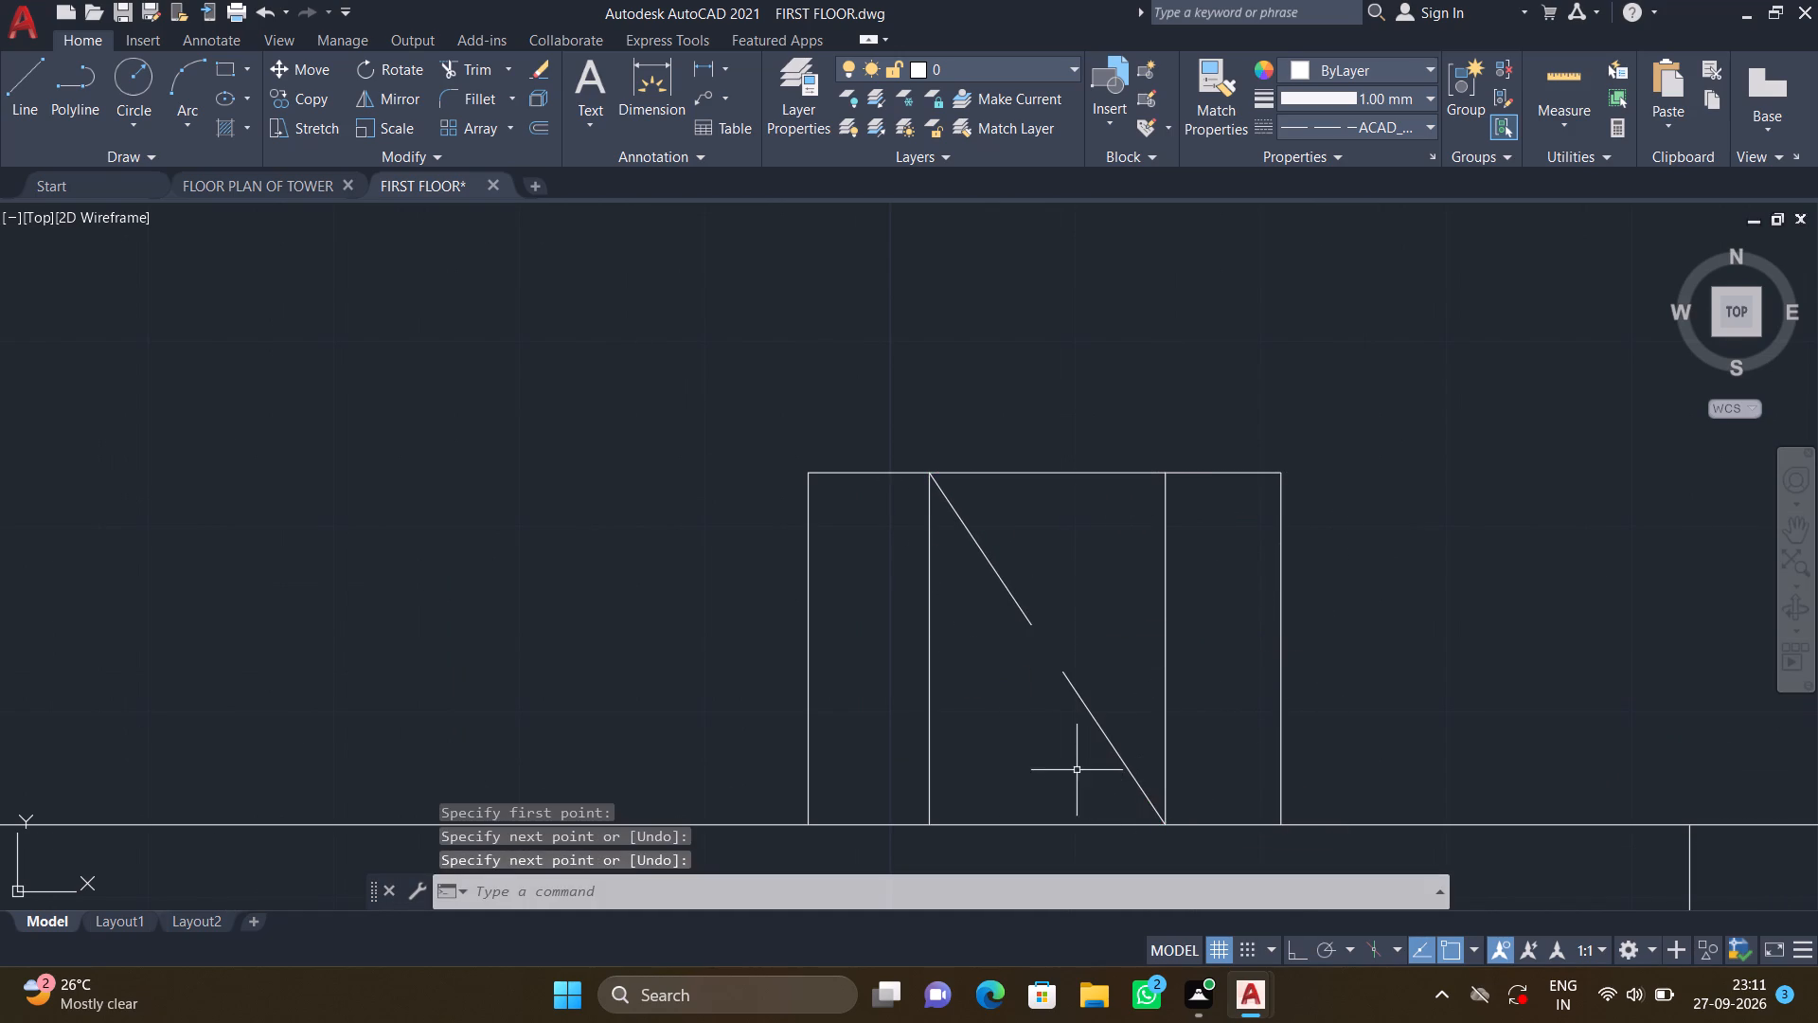
pyautogui.press('space')
pyautogui.click(929, 817)
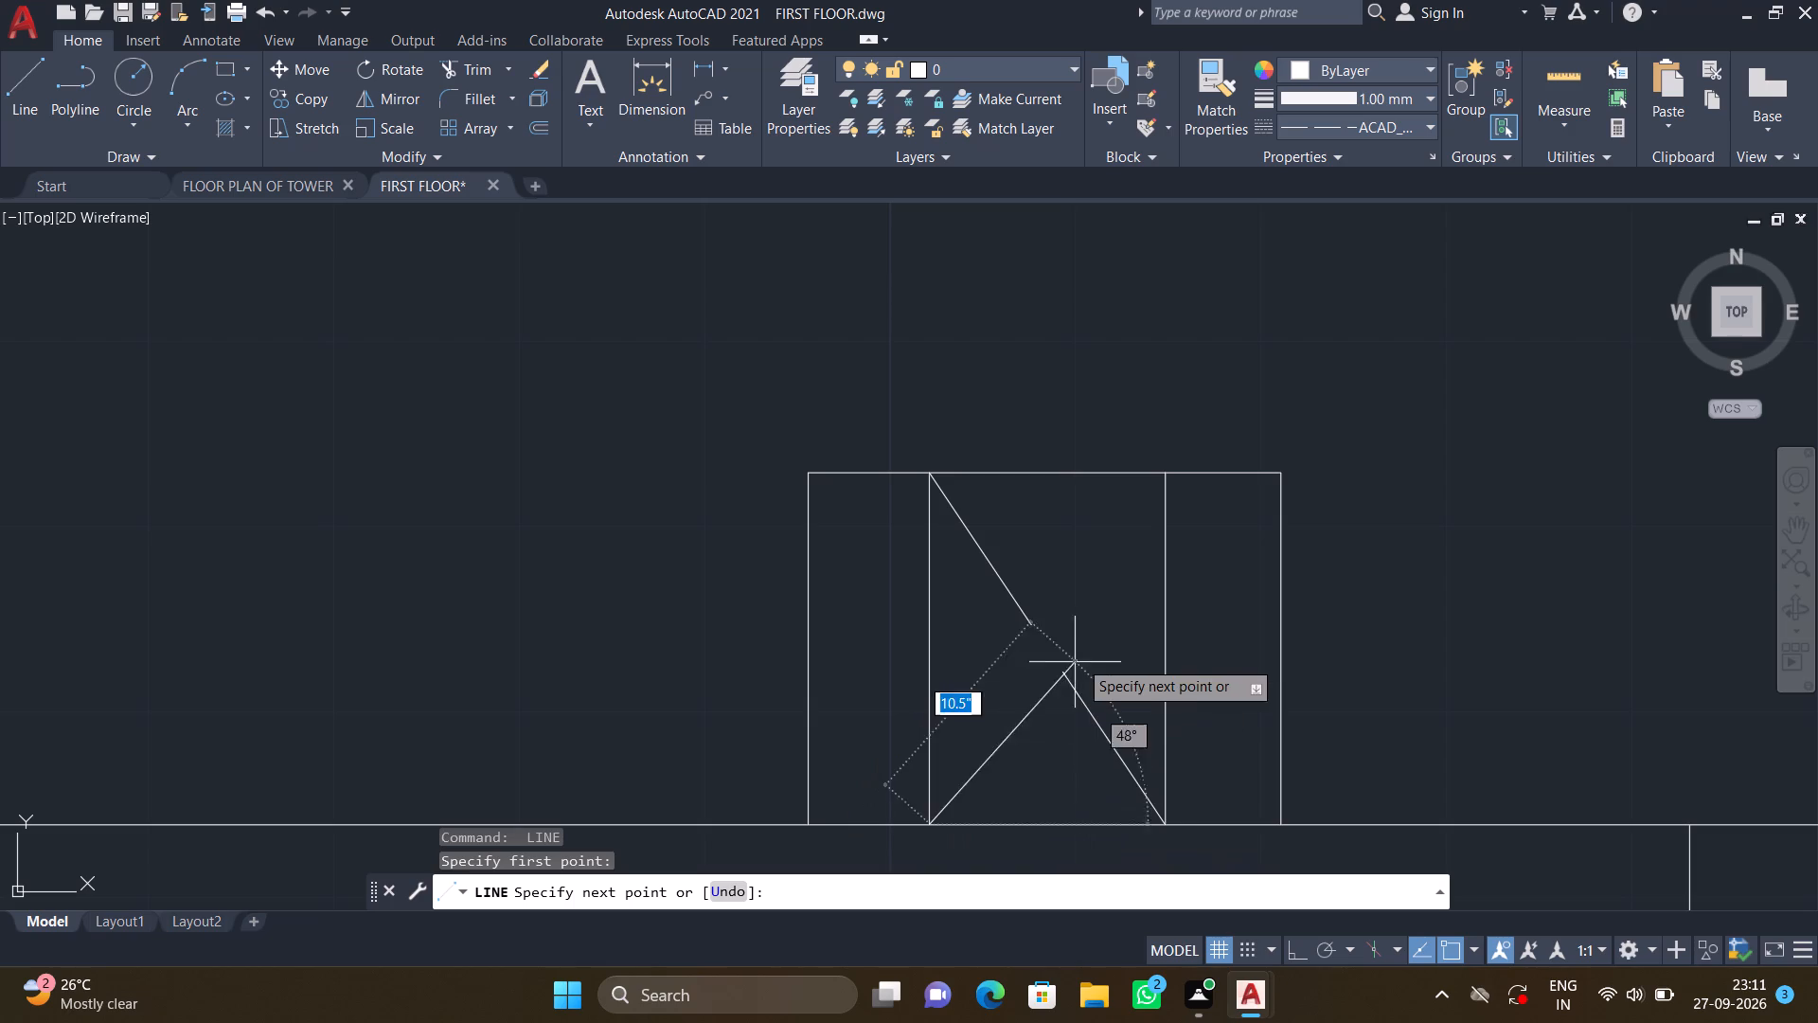
pyautogui.click(1163, 475)
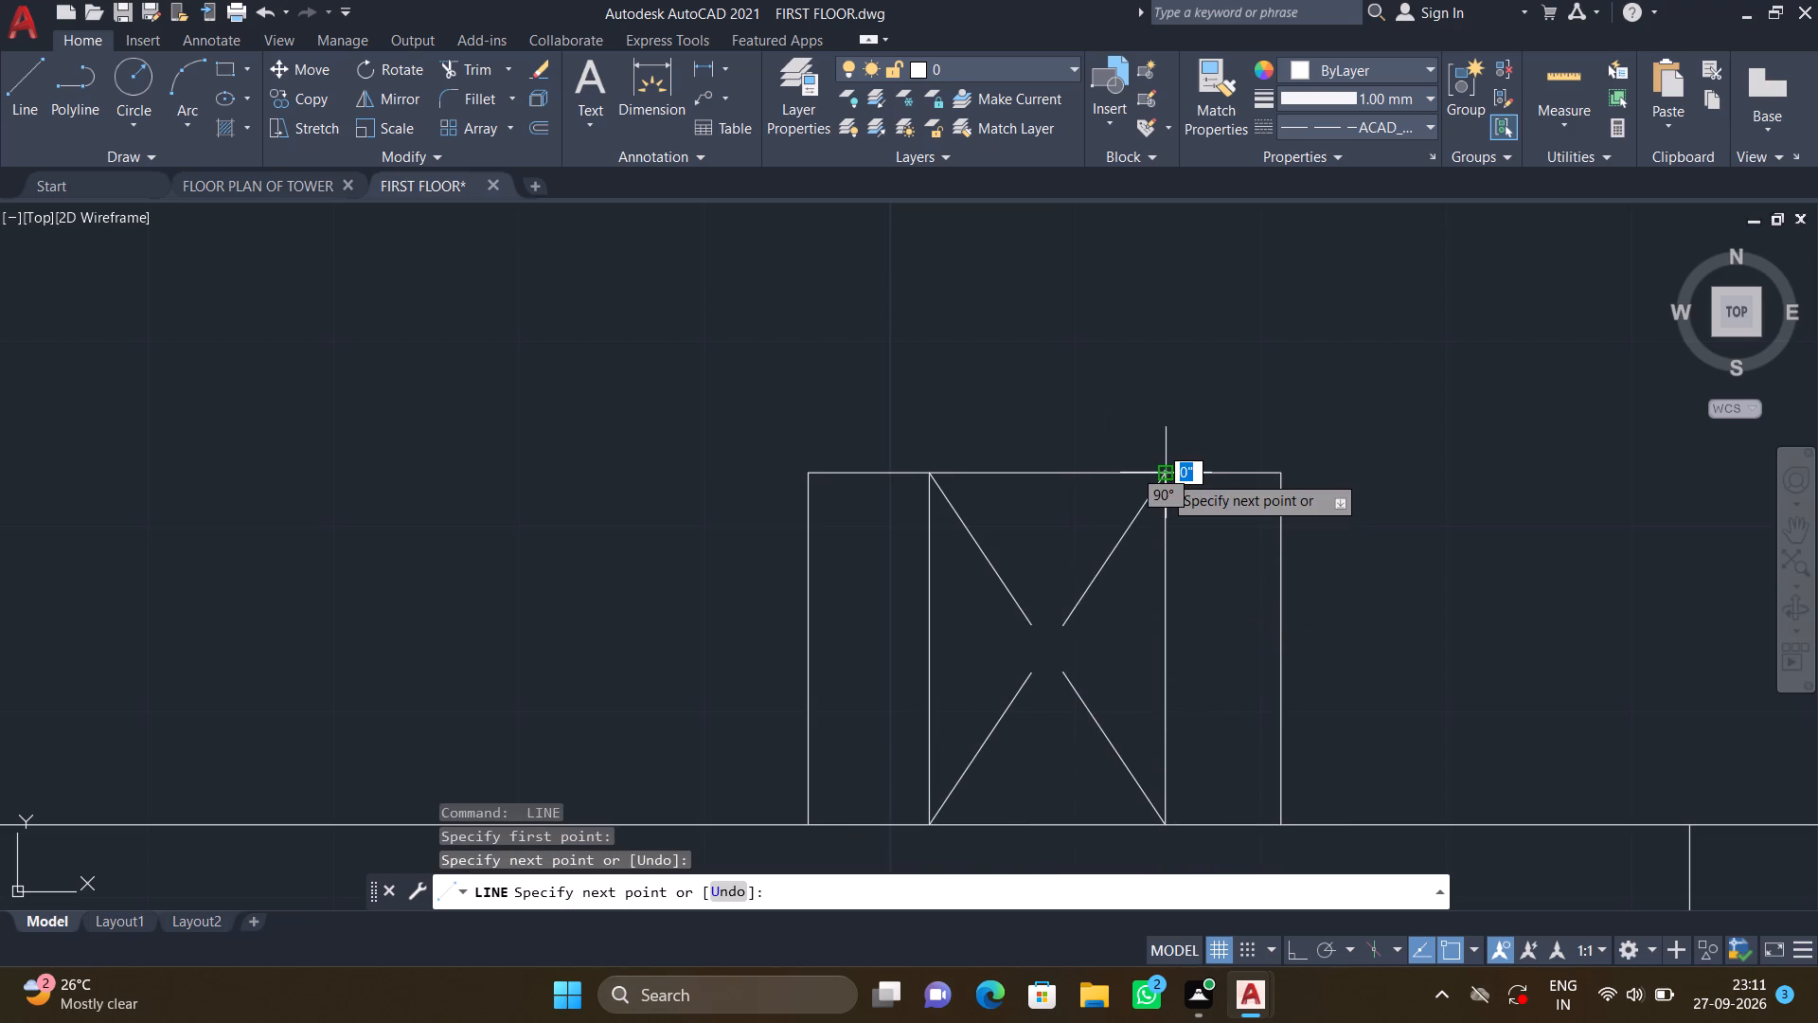
pyautogui.press('Return')
# With Ortho on, draw a three-sided dashed outline about 4'-6" wide outside the north wall window of the double-door room.
pyautogui.scroll(-4, 1167, 483)
pyautogui.moveTo(1128, 550); pyautogui.dragTo(680, 300, button='middle')
pyautogui.scroll(-2, 683, 305)
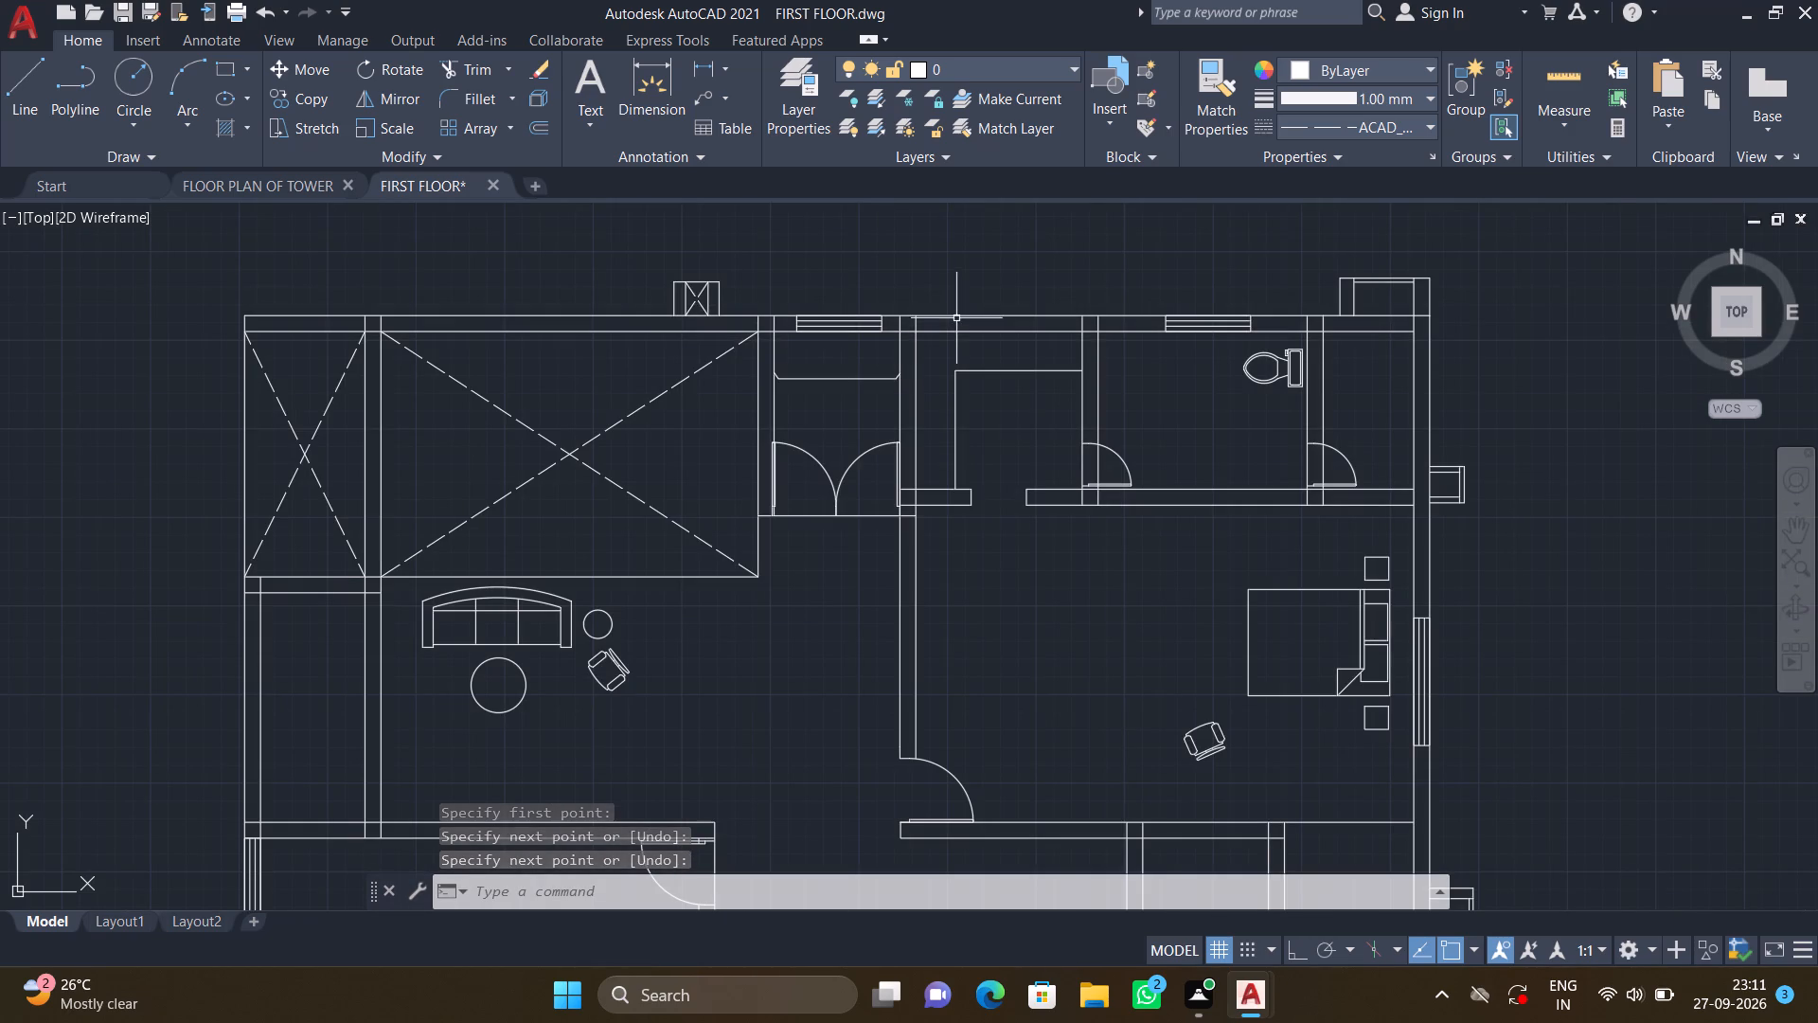
pyautogui.moveTo(928, 316); pyautogui.dragTo(744, 306, button='middle')
pyautogui.press('l')
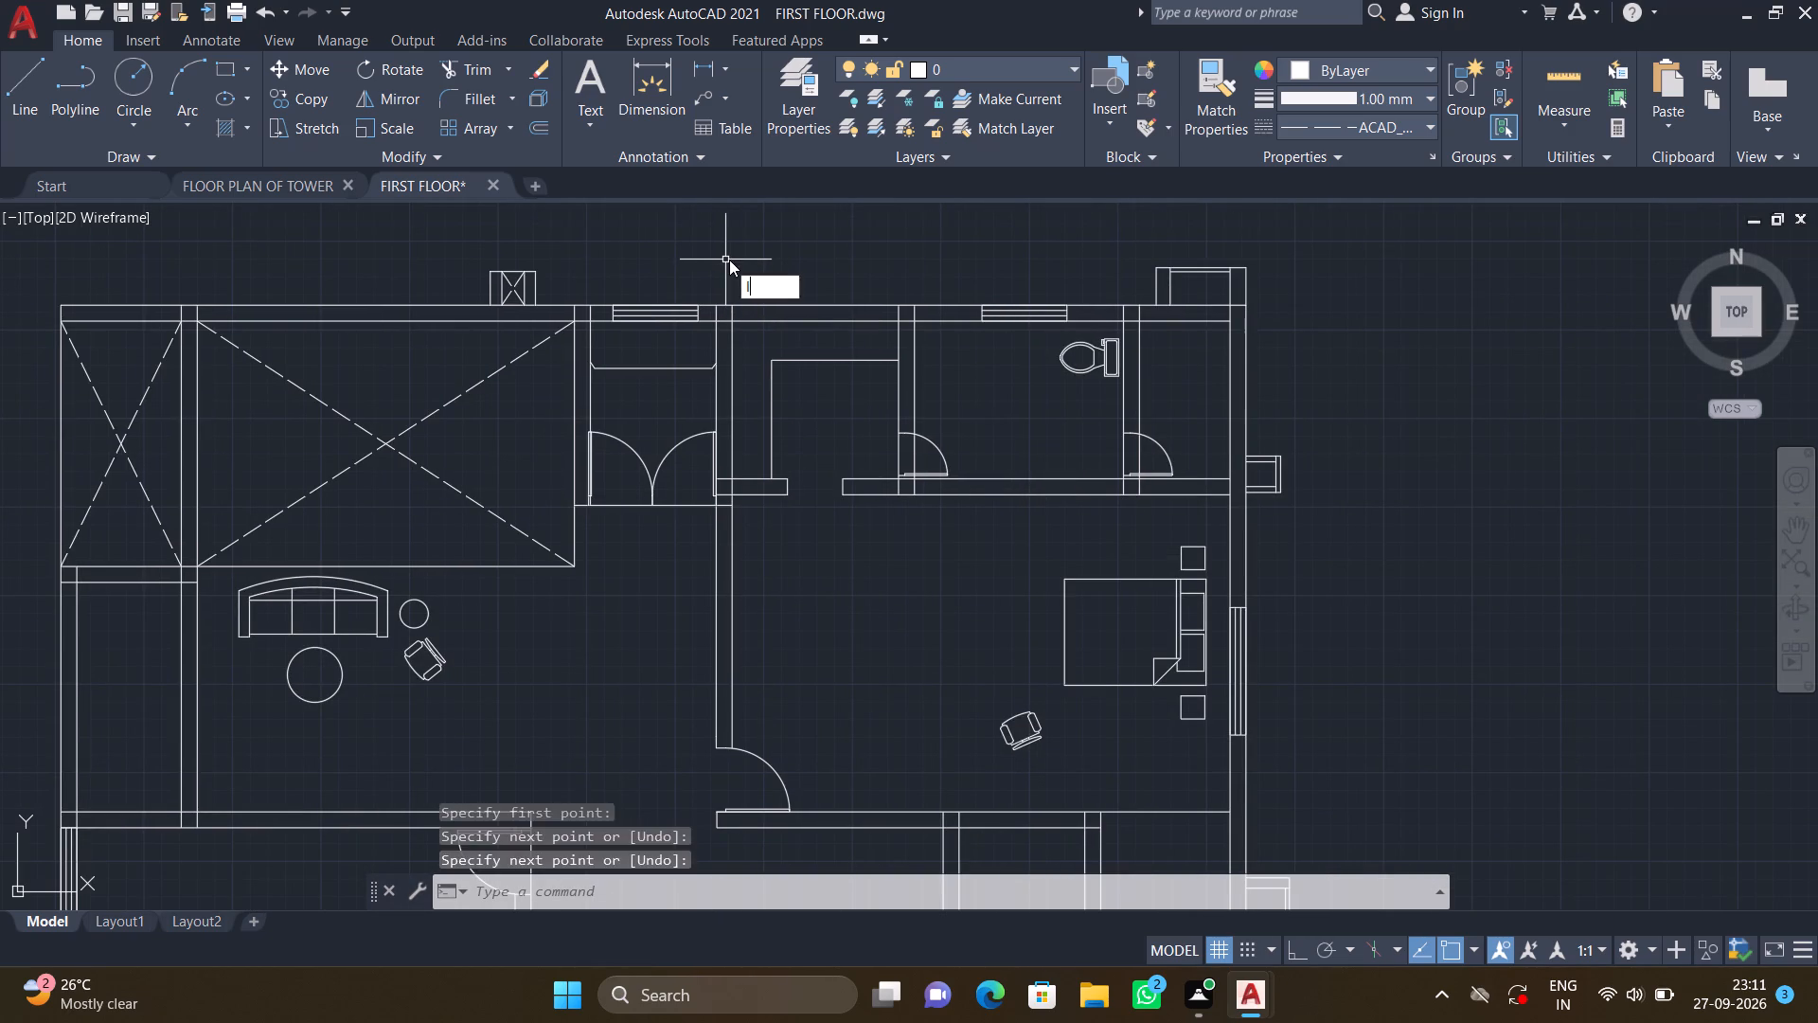
pyautogui.press('Return')
pyautogui.moveTo(733, 259); pyautogui.dragTo(907, 384, button='middle')
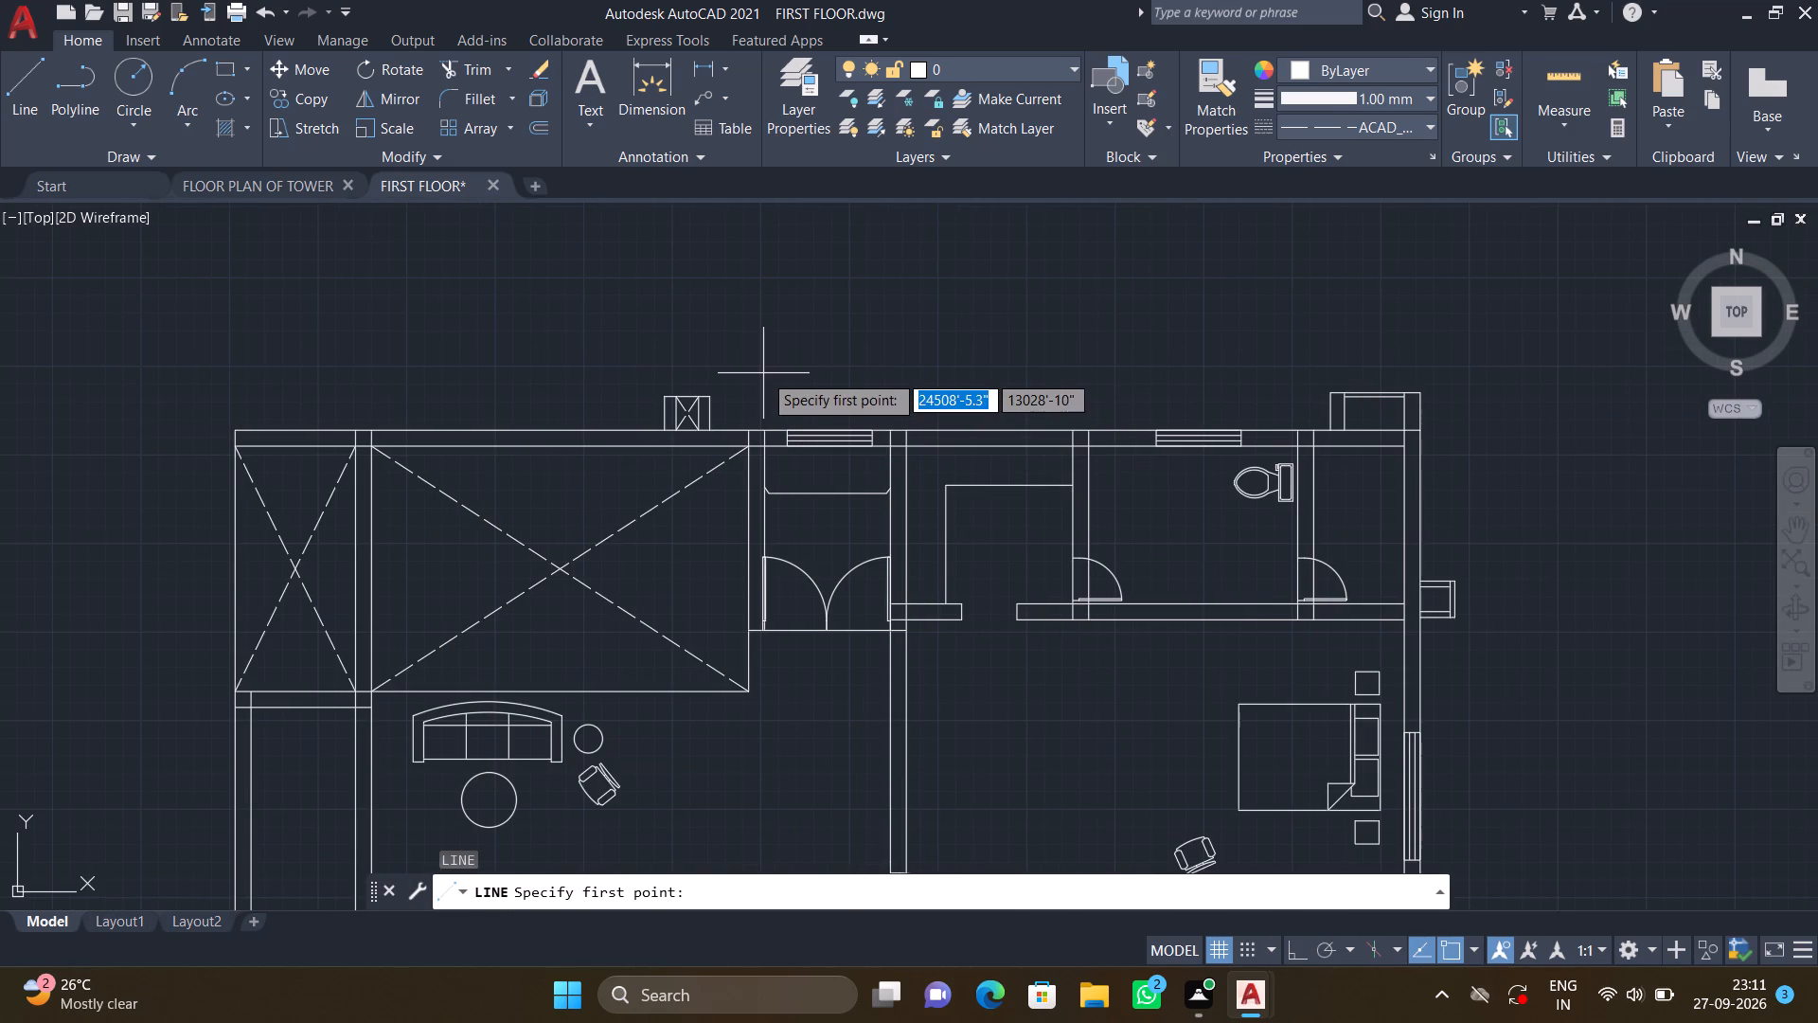
pyautogui.press('F8')
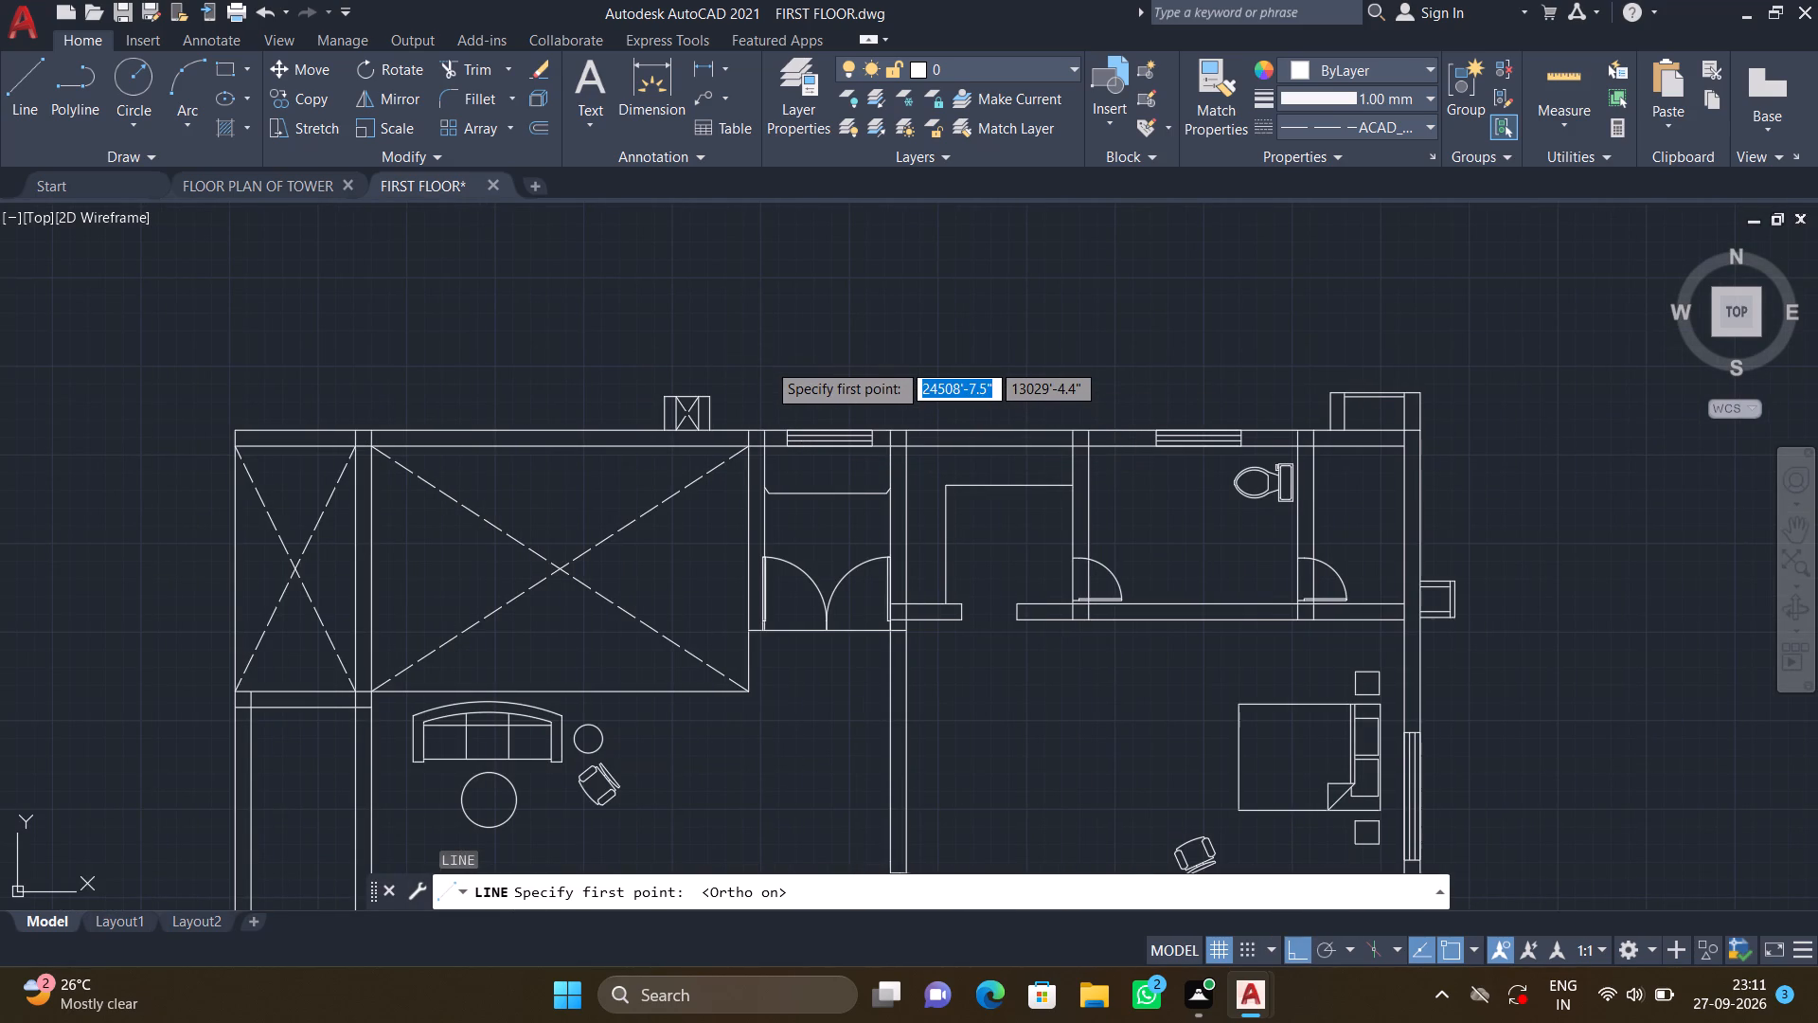
pyautogui.scroll(4, 774, 430)
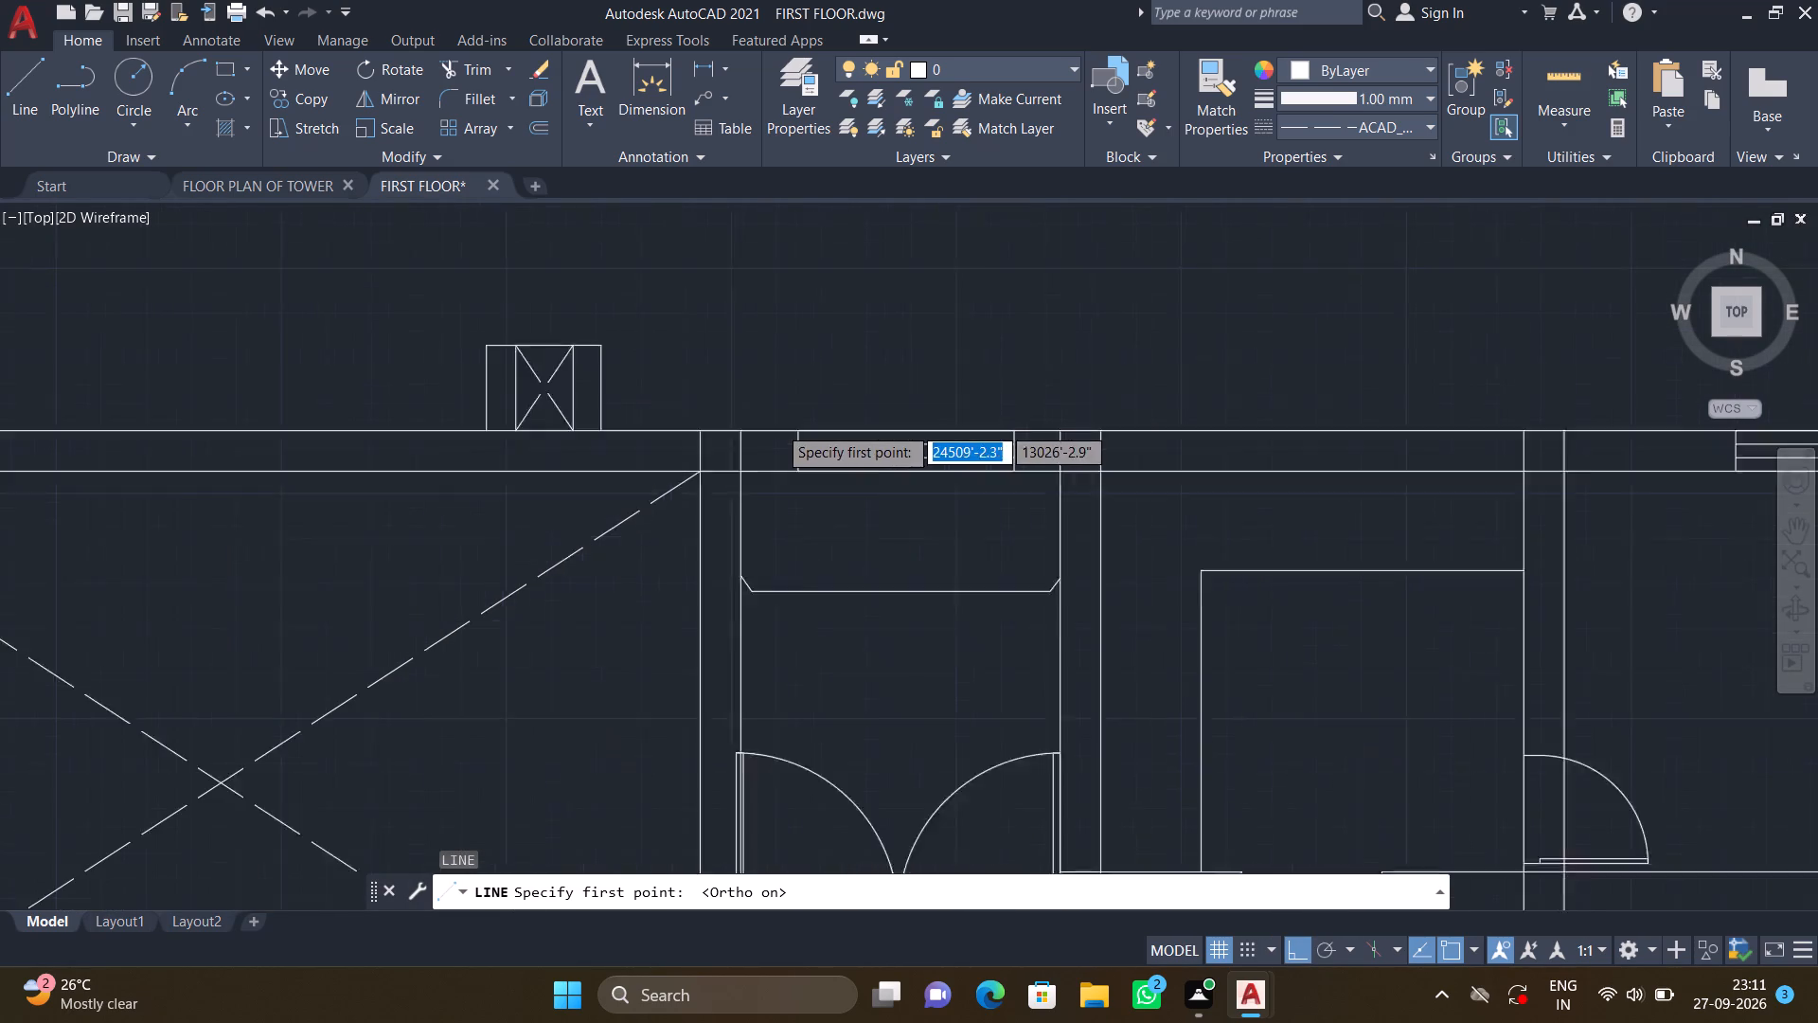
pyautogui.scroll(2, 788, 438)
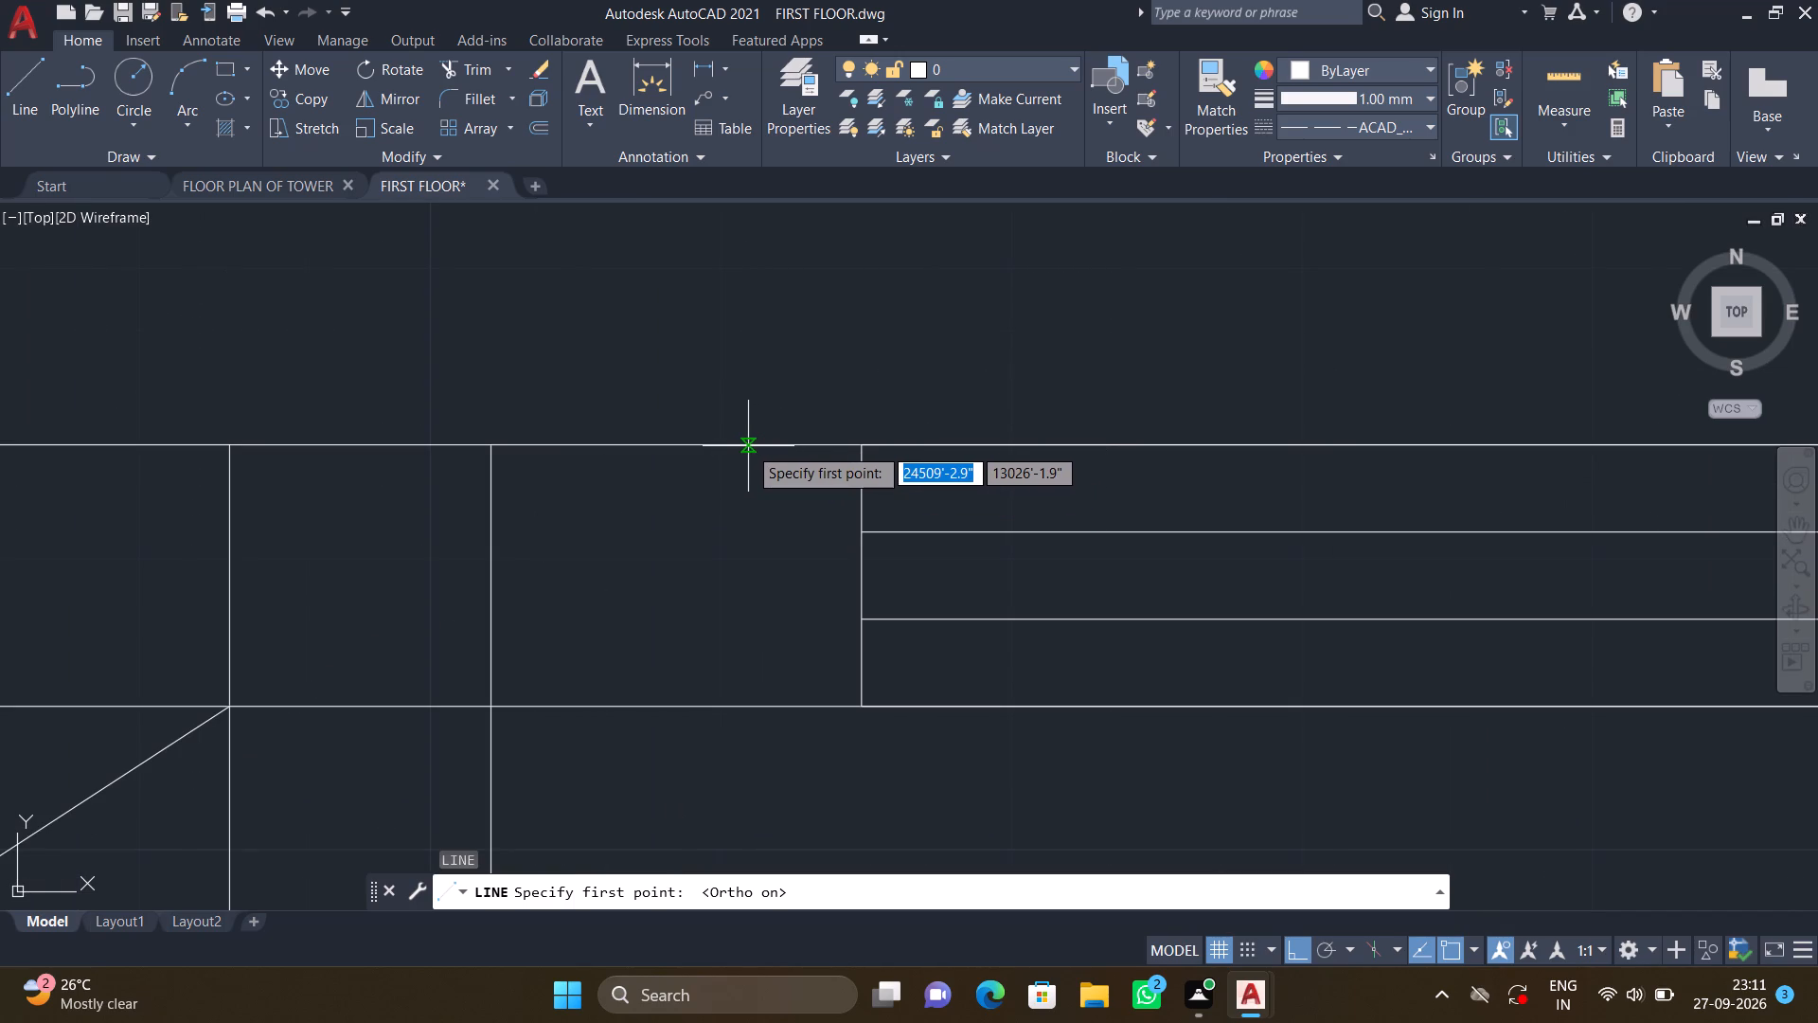
pyautogui.click(748, 444)
pyautogui.scroll(-3, 756, 368)
pyautogui.moveTo(749, 316); pyautogui.dragTo(643, 400, button='middle')
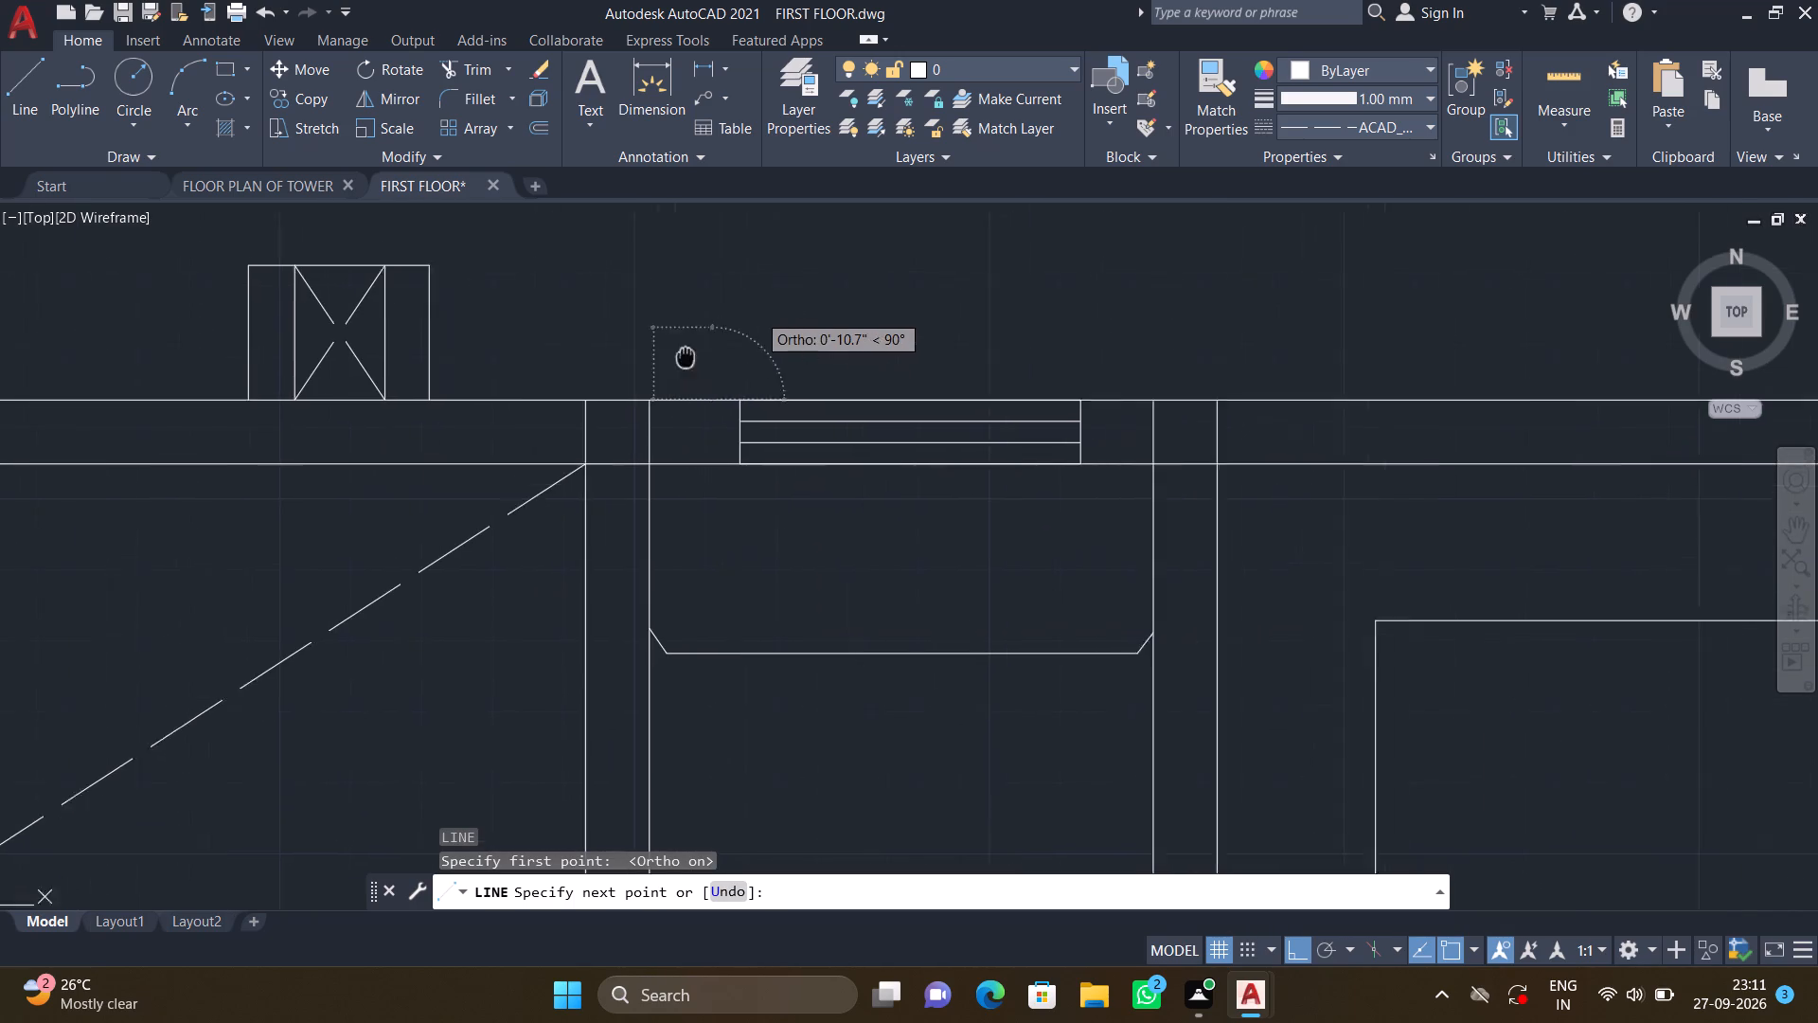
pyautogui.moveTo(643, 400); pyautogui.dragTo(583, 481, button='middle')
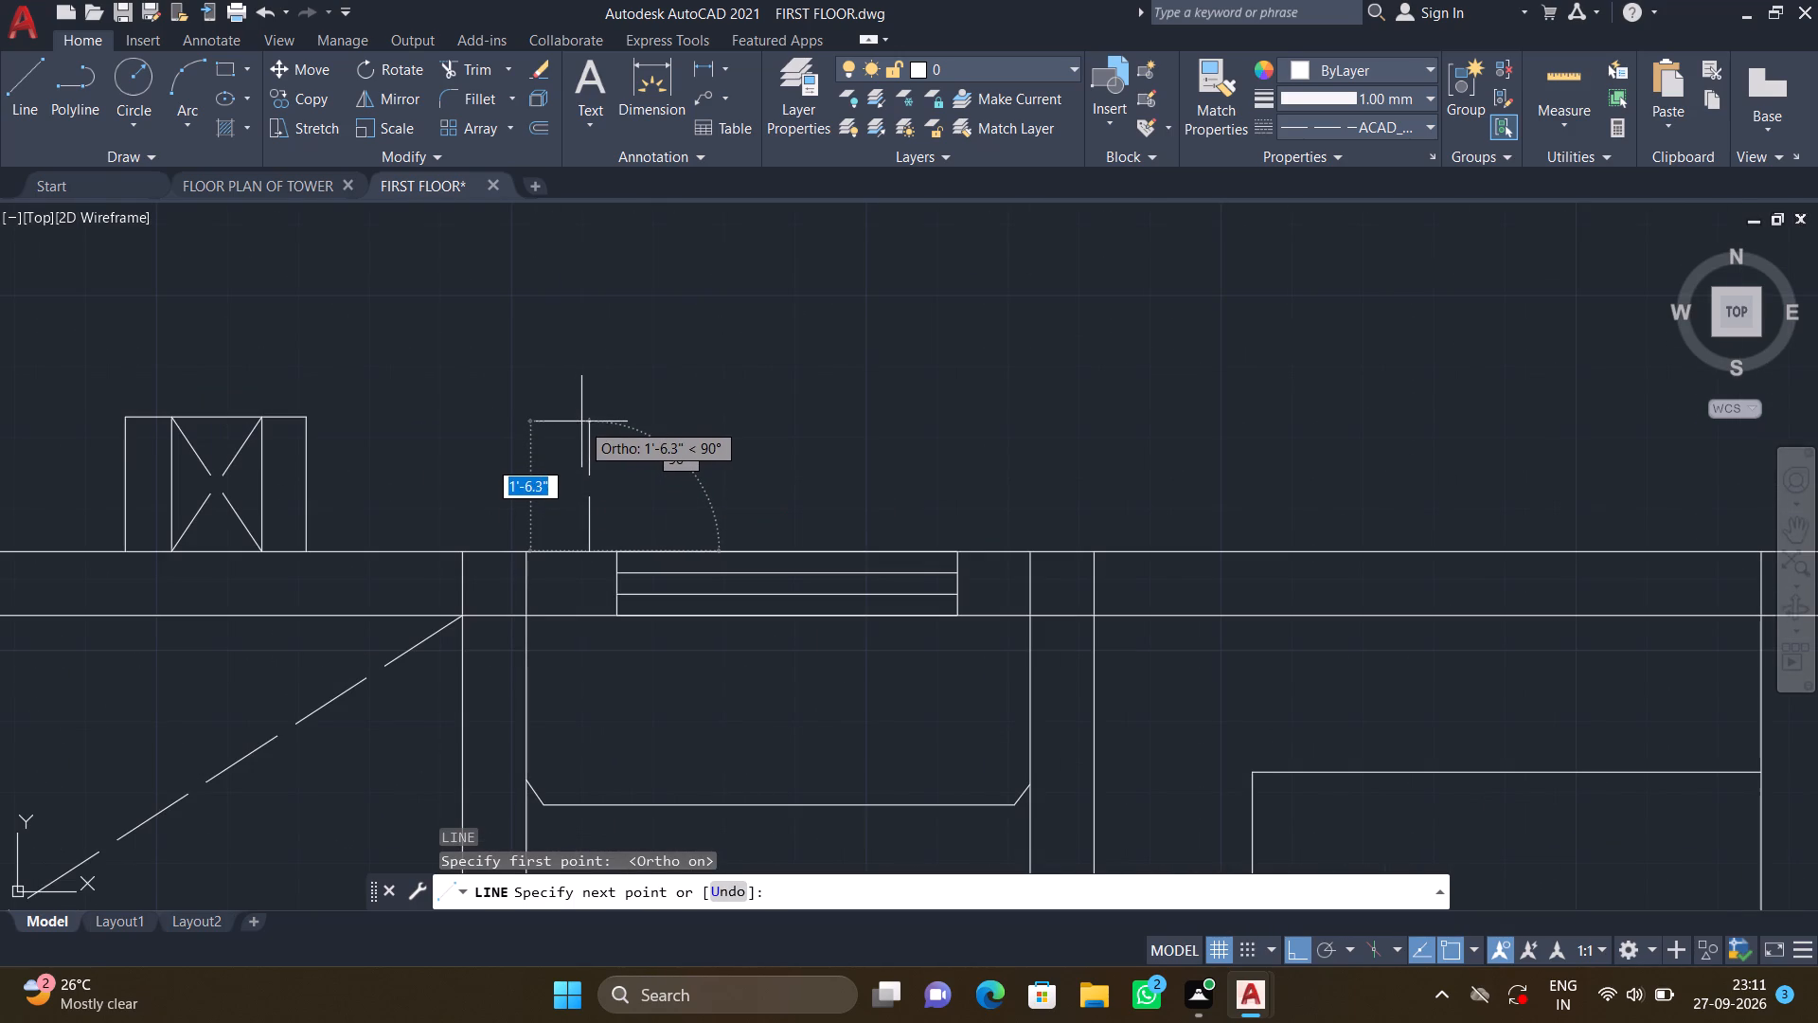
pyautogui.scroll(2, 581, 422)
pyautogui.click(594, 444)
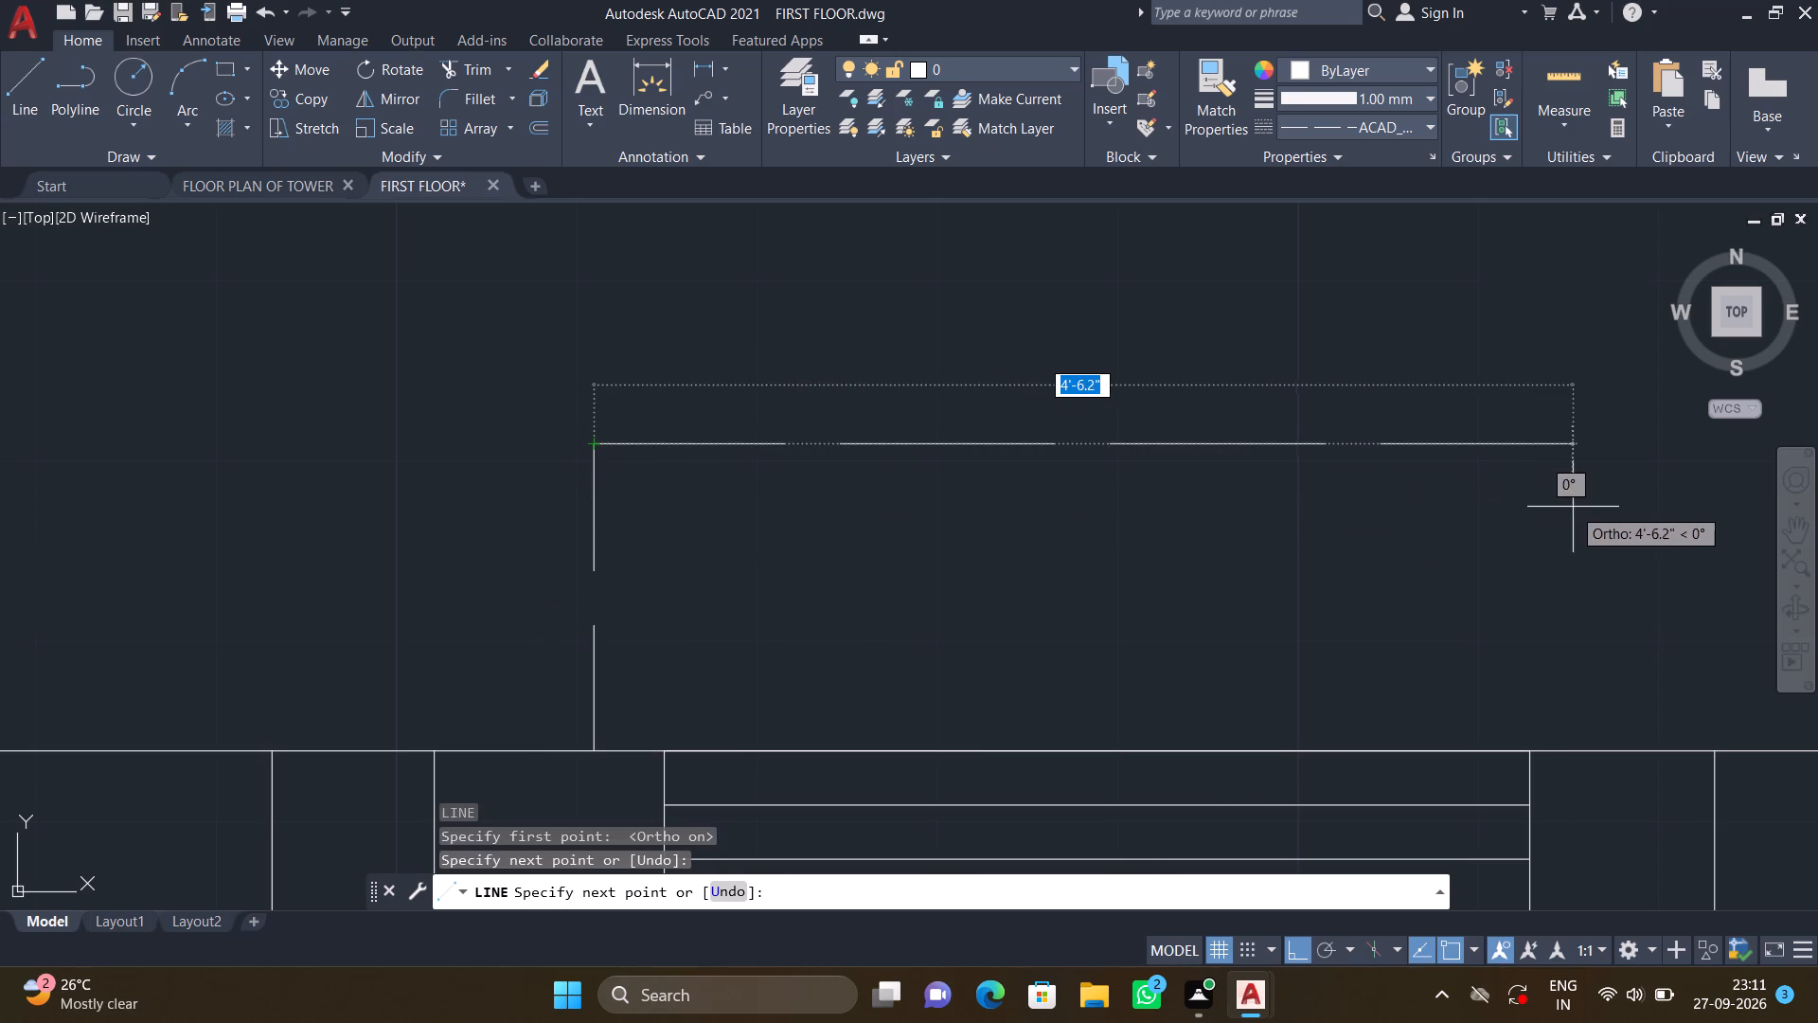
pyautogui.click(1584, 464)
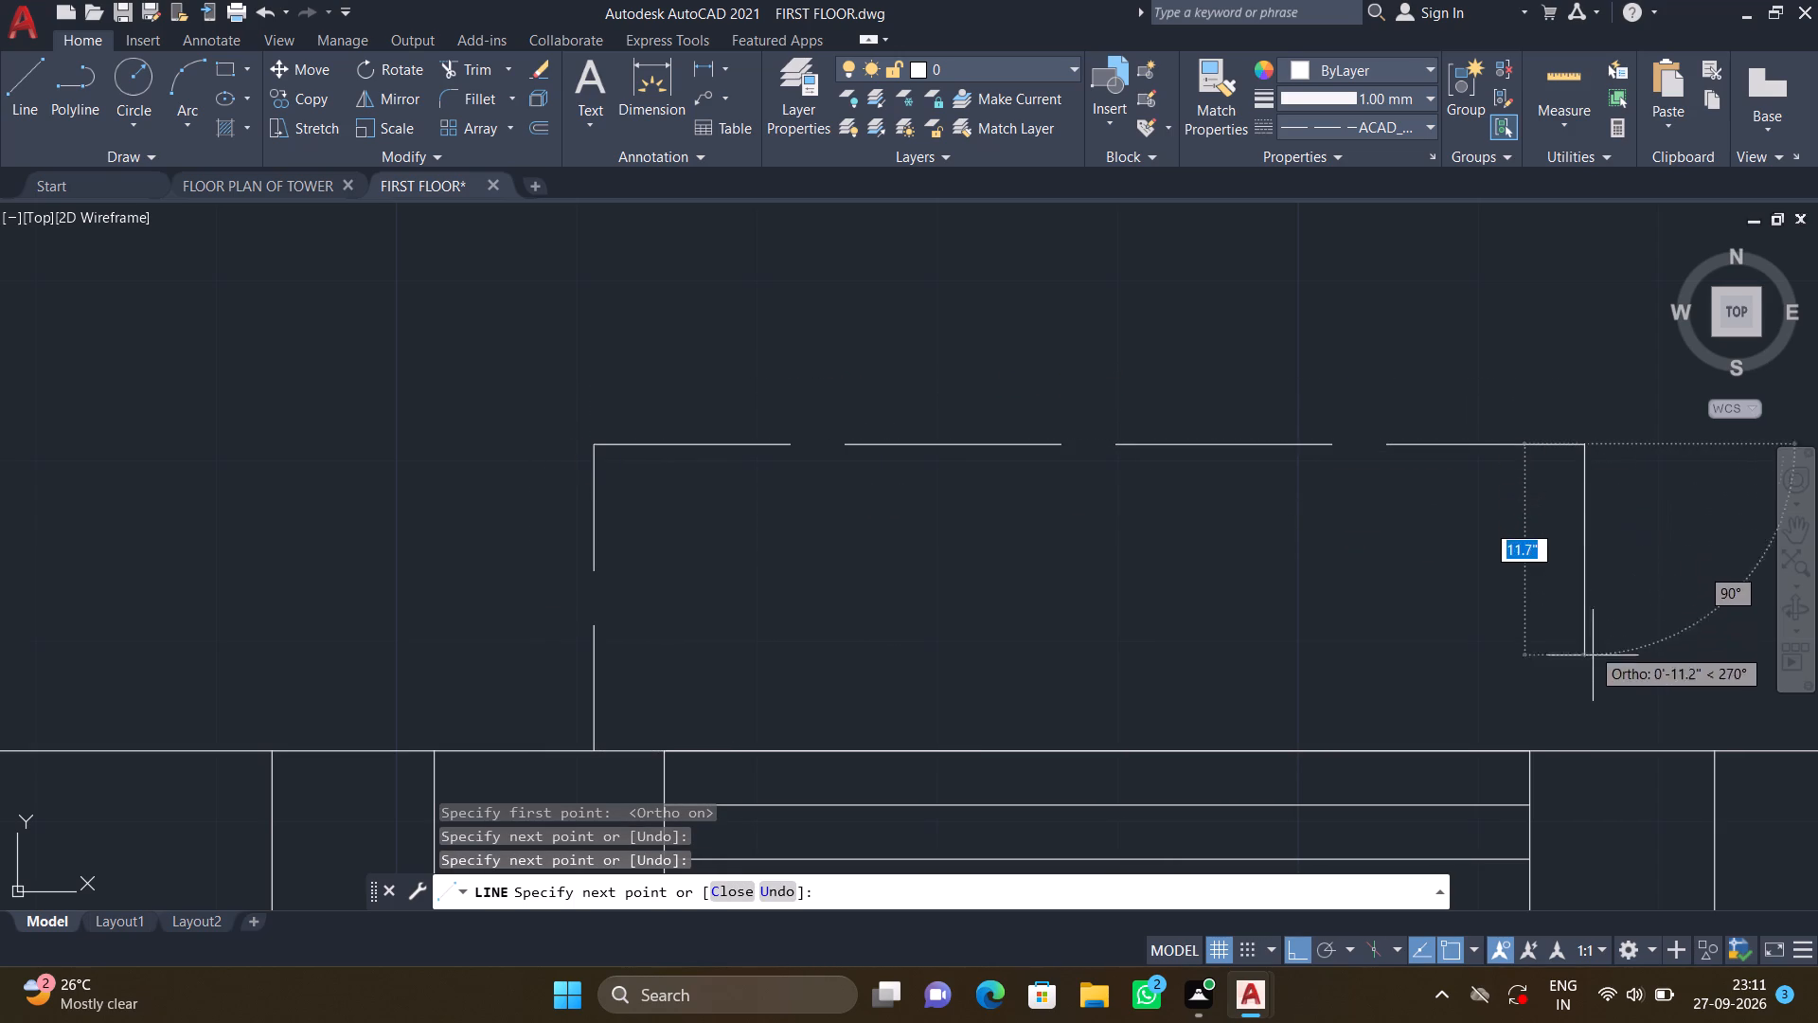
pyautogui.click(1585, 749)
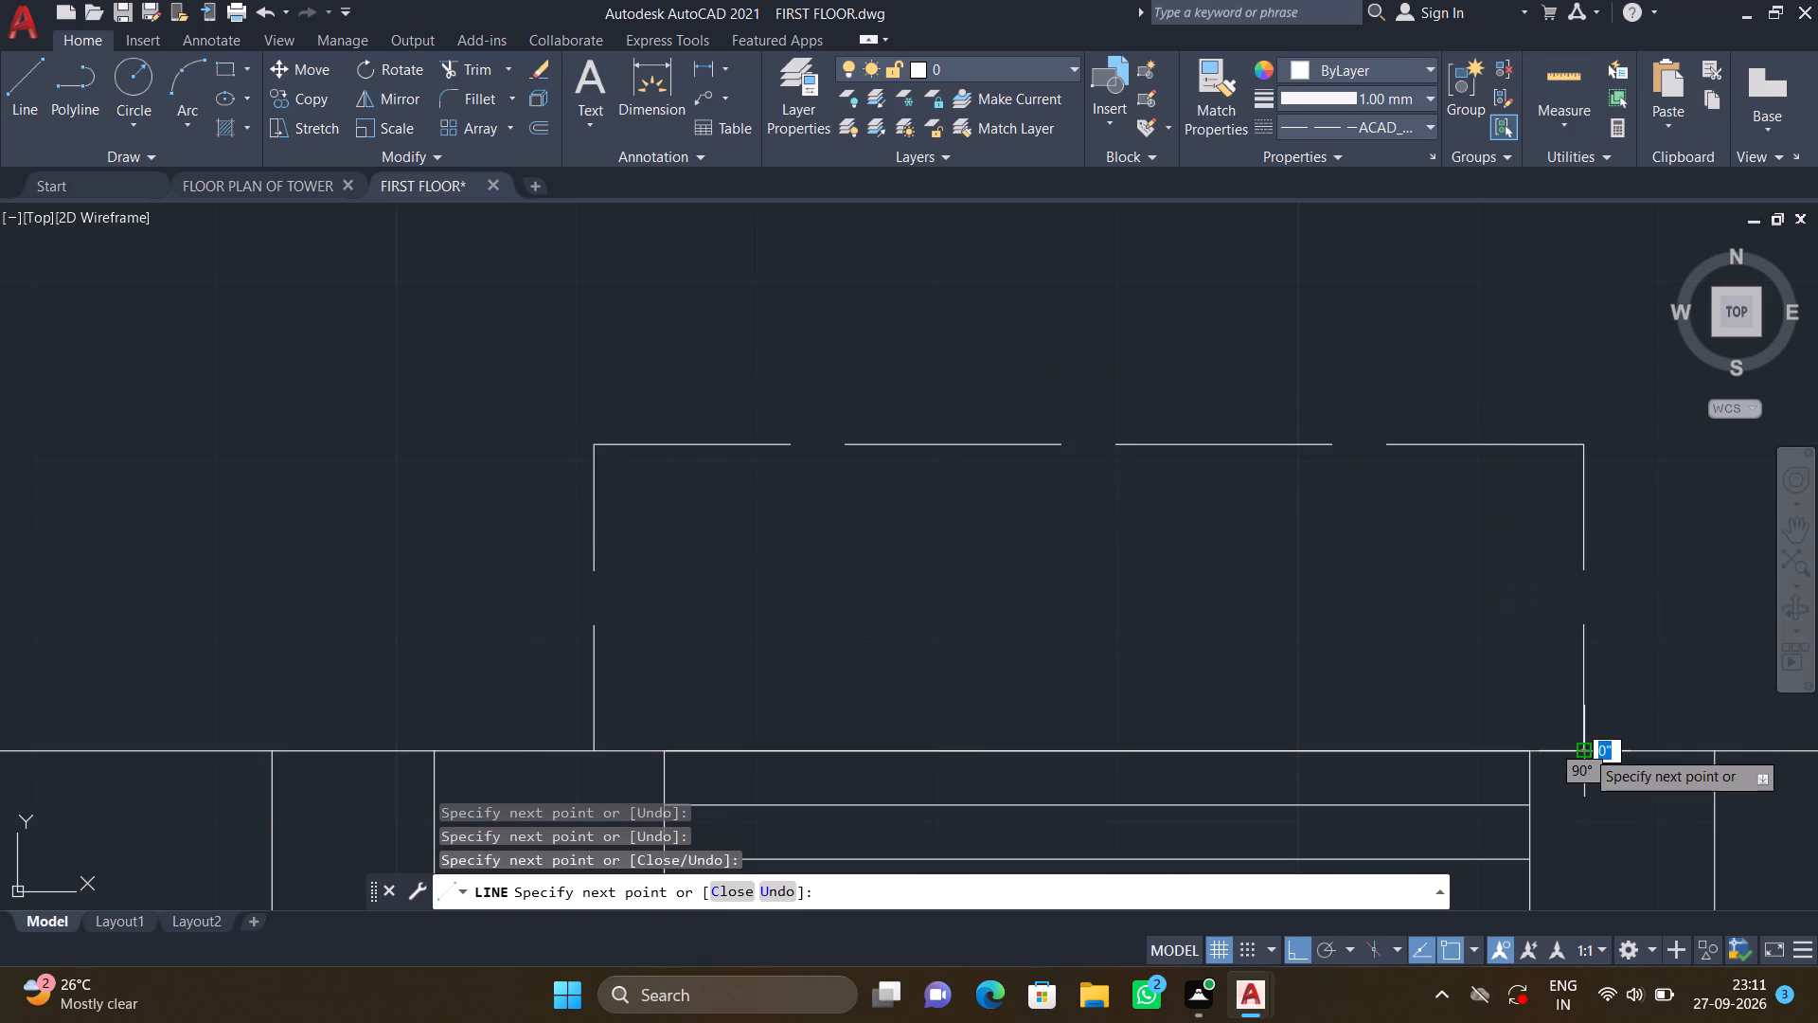
pyautogui.press('Return')
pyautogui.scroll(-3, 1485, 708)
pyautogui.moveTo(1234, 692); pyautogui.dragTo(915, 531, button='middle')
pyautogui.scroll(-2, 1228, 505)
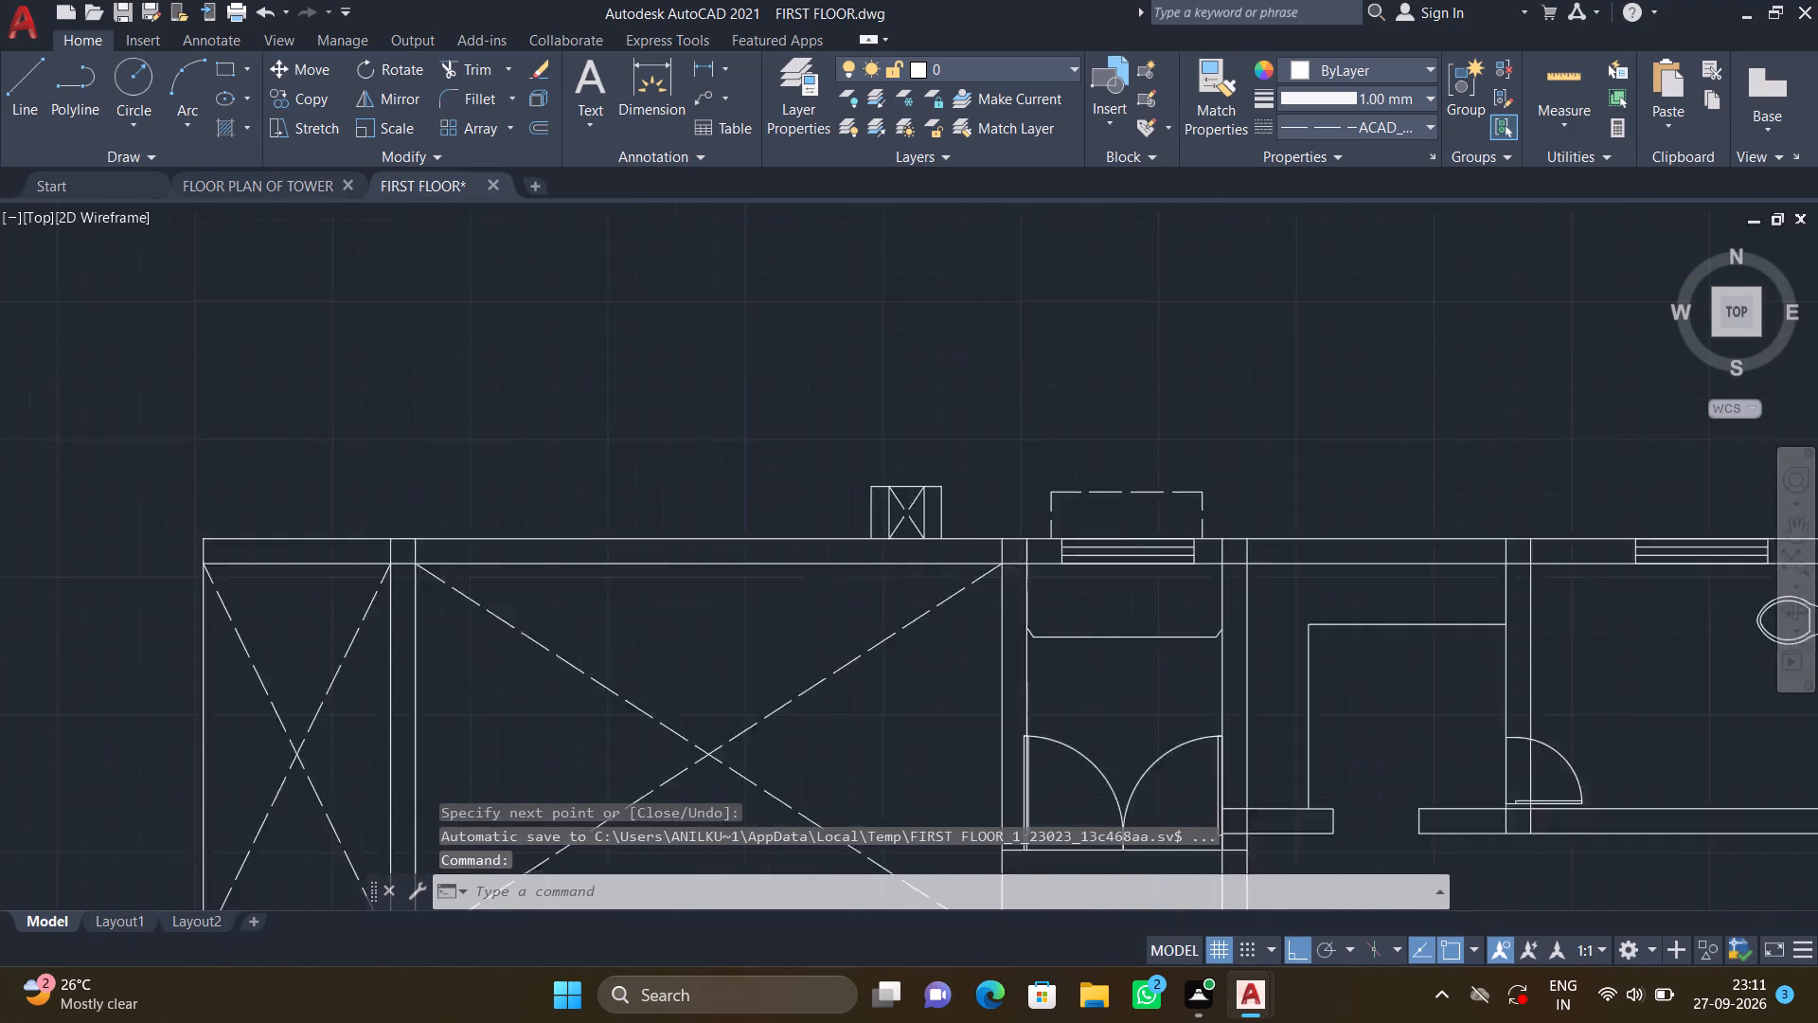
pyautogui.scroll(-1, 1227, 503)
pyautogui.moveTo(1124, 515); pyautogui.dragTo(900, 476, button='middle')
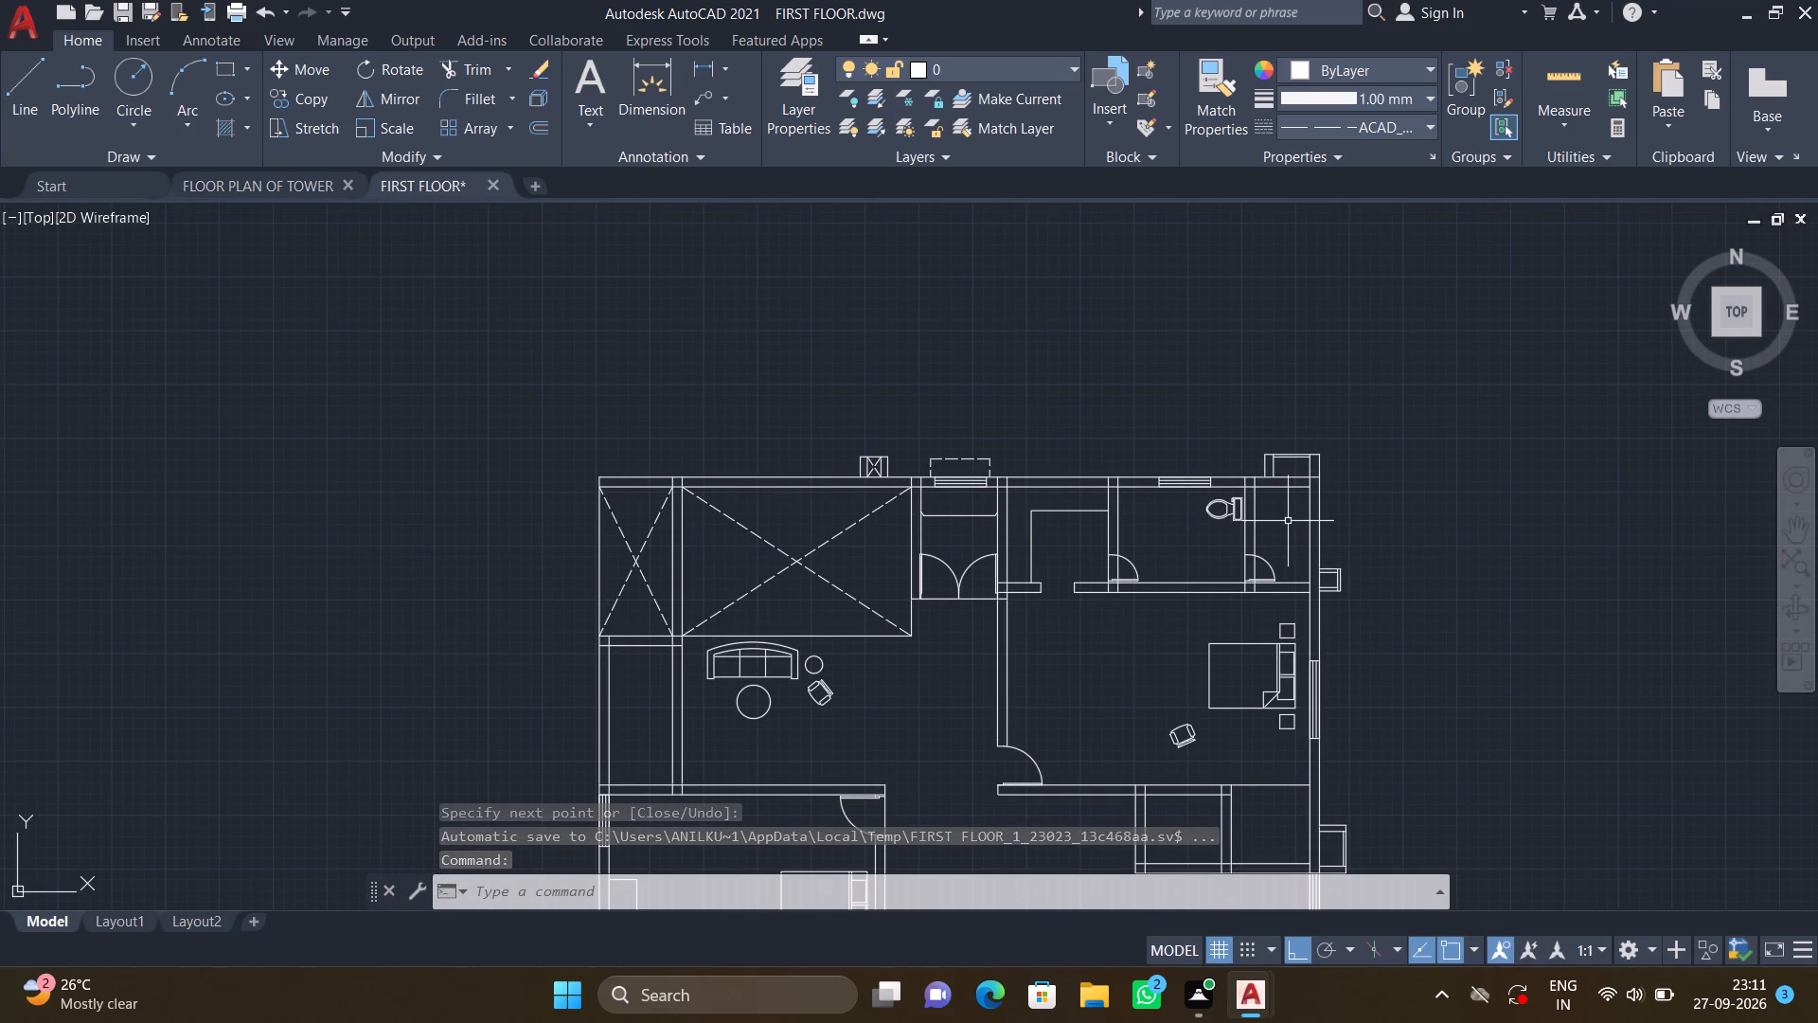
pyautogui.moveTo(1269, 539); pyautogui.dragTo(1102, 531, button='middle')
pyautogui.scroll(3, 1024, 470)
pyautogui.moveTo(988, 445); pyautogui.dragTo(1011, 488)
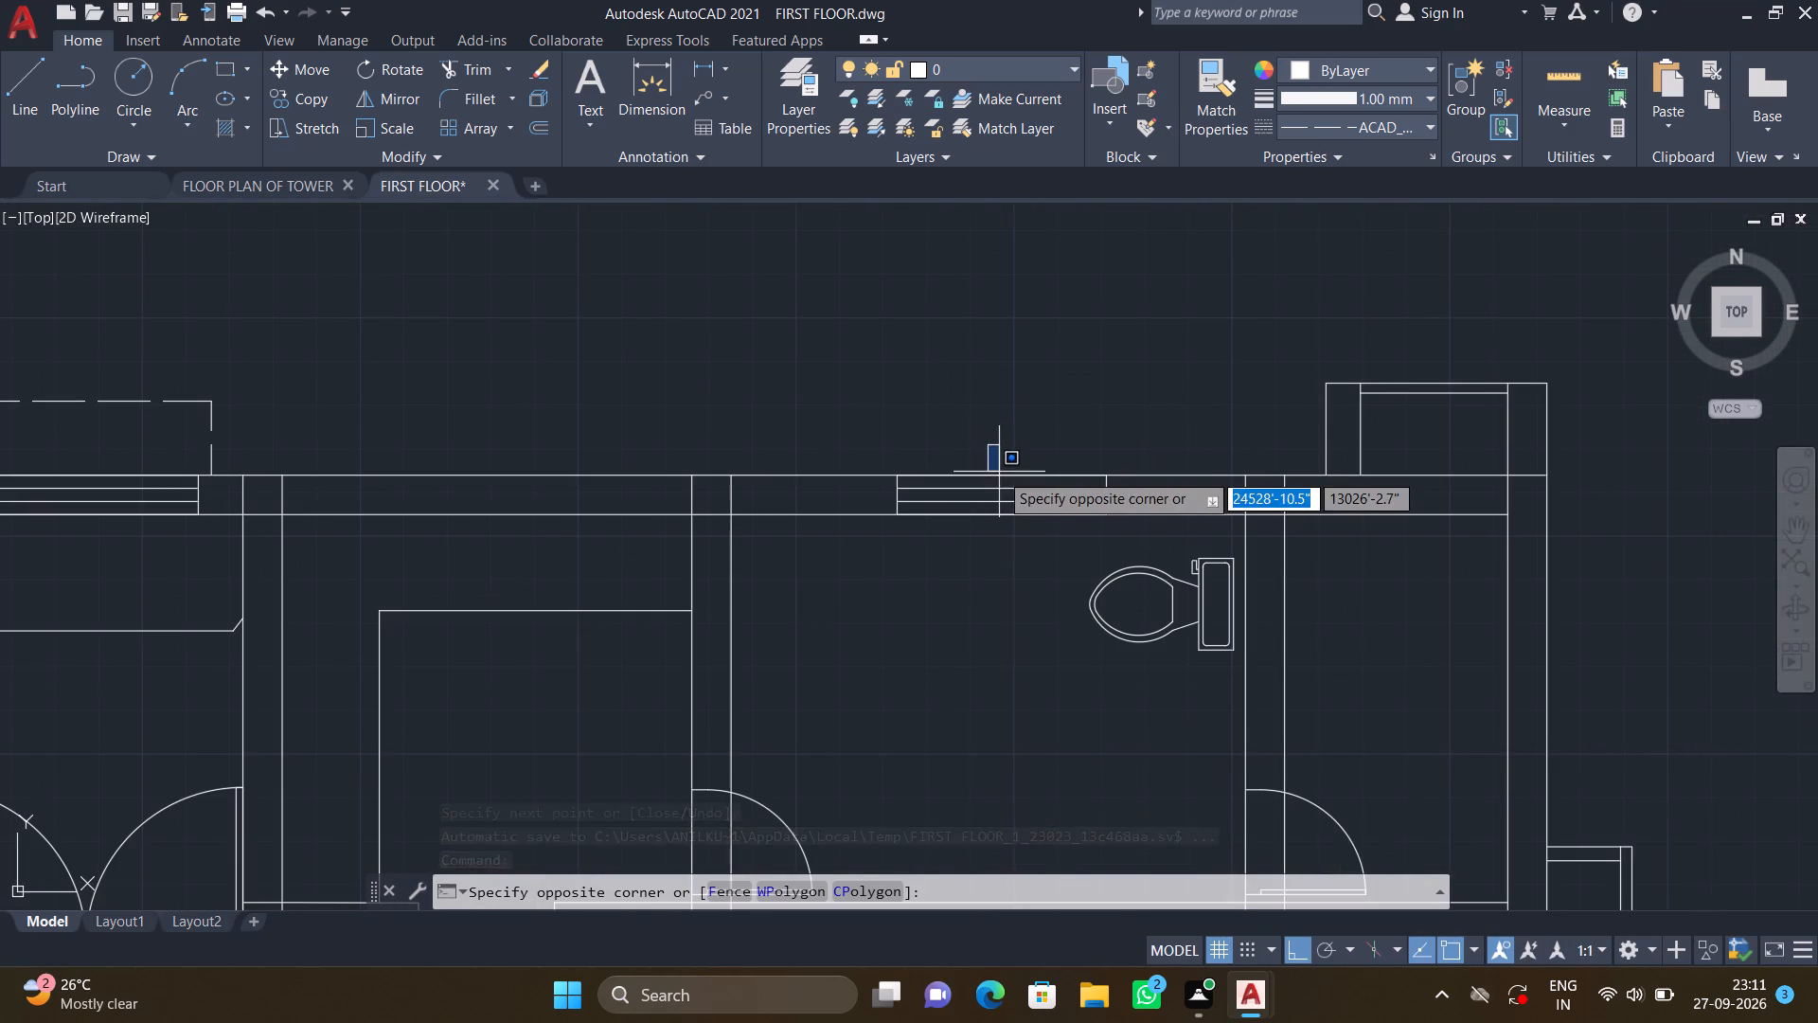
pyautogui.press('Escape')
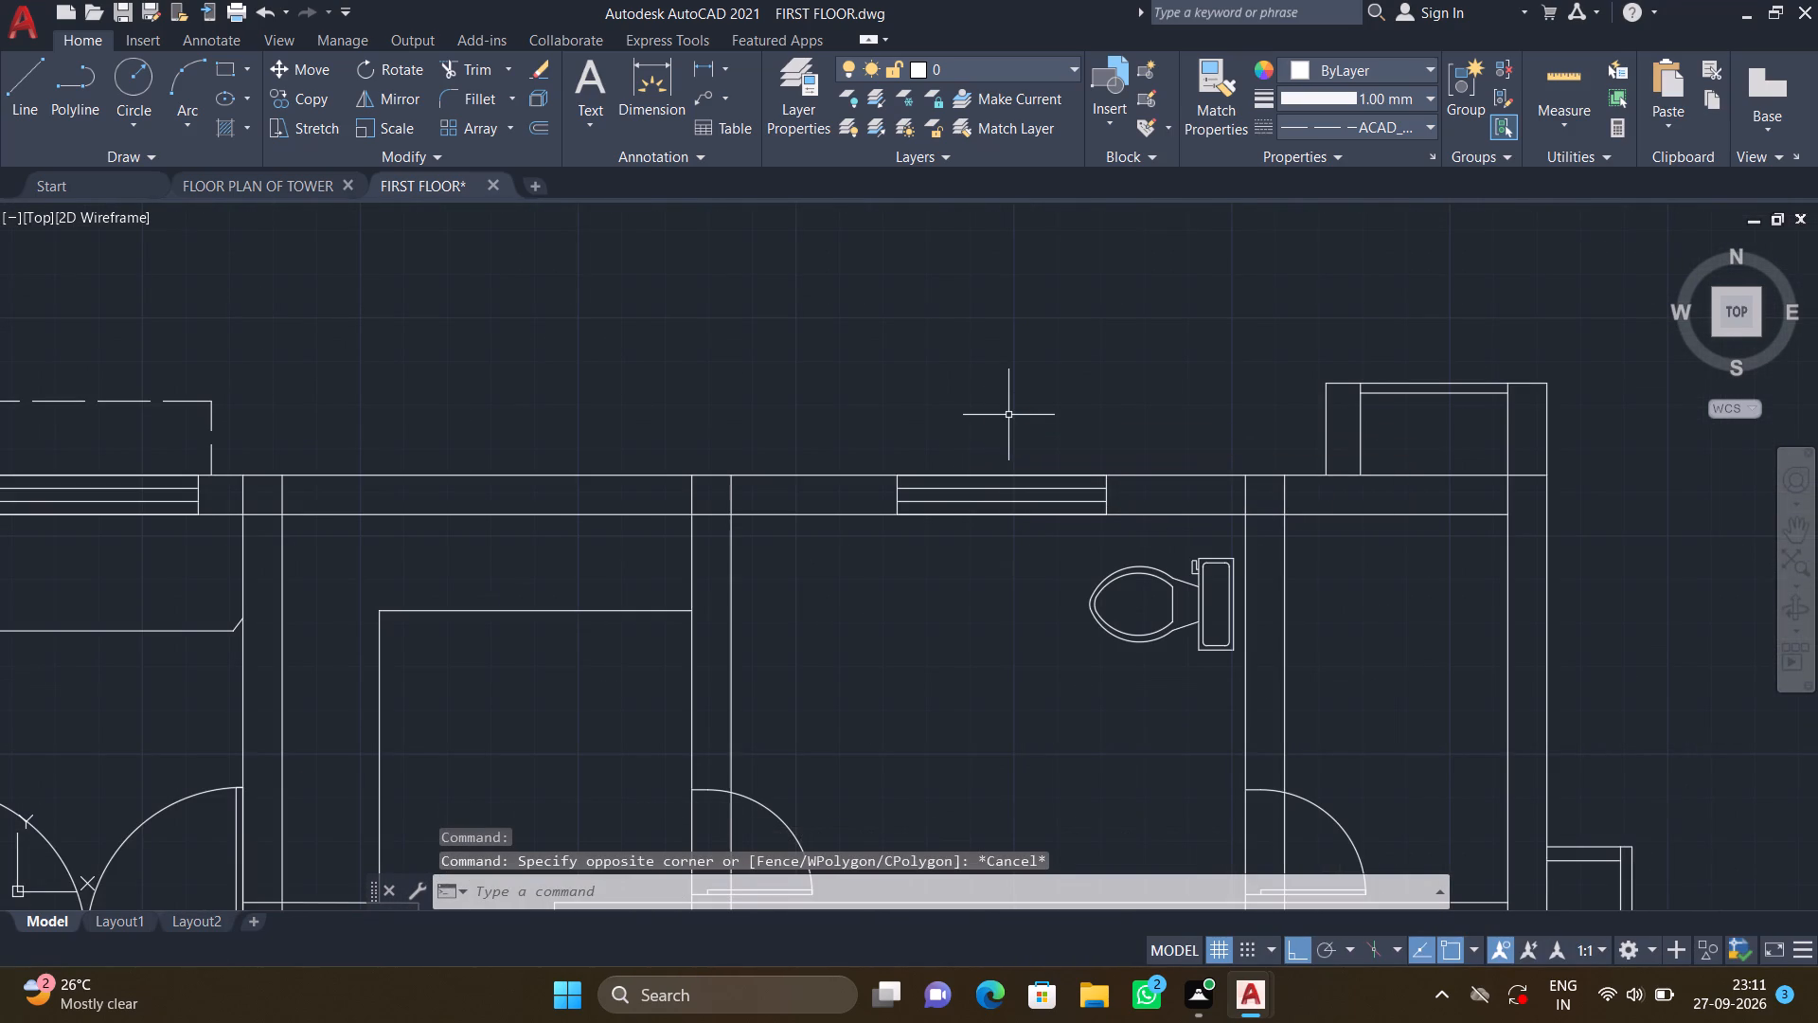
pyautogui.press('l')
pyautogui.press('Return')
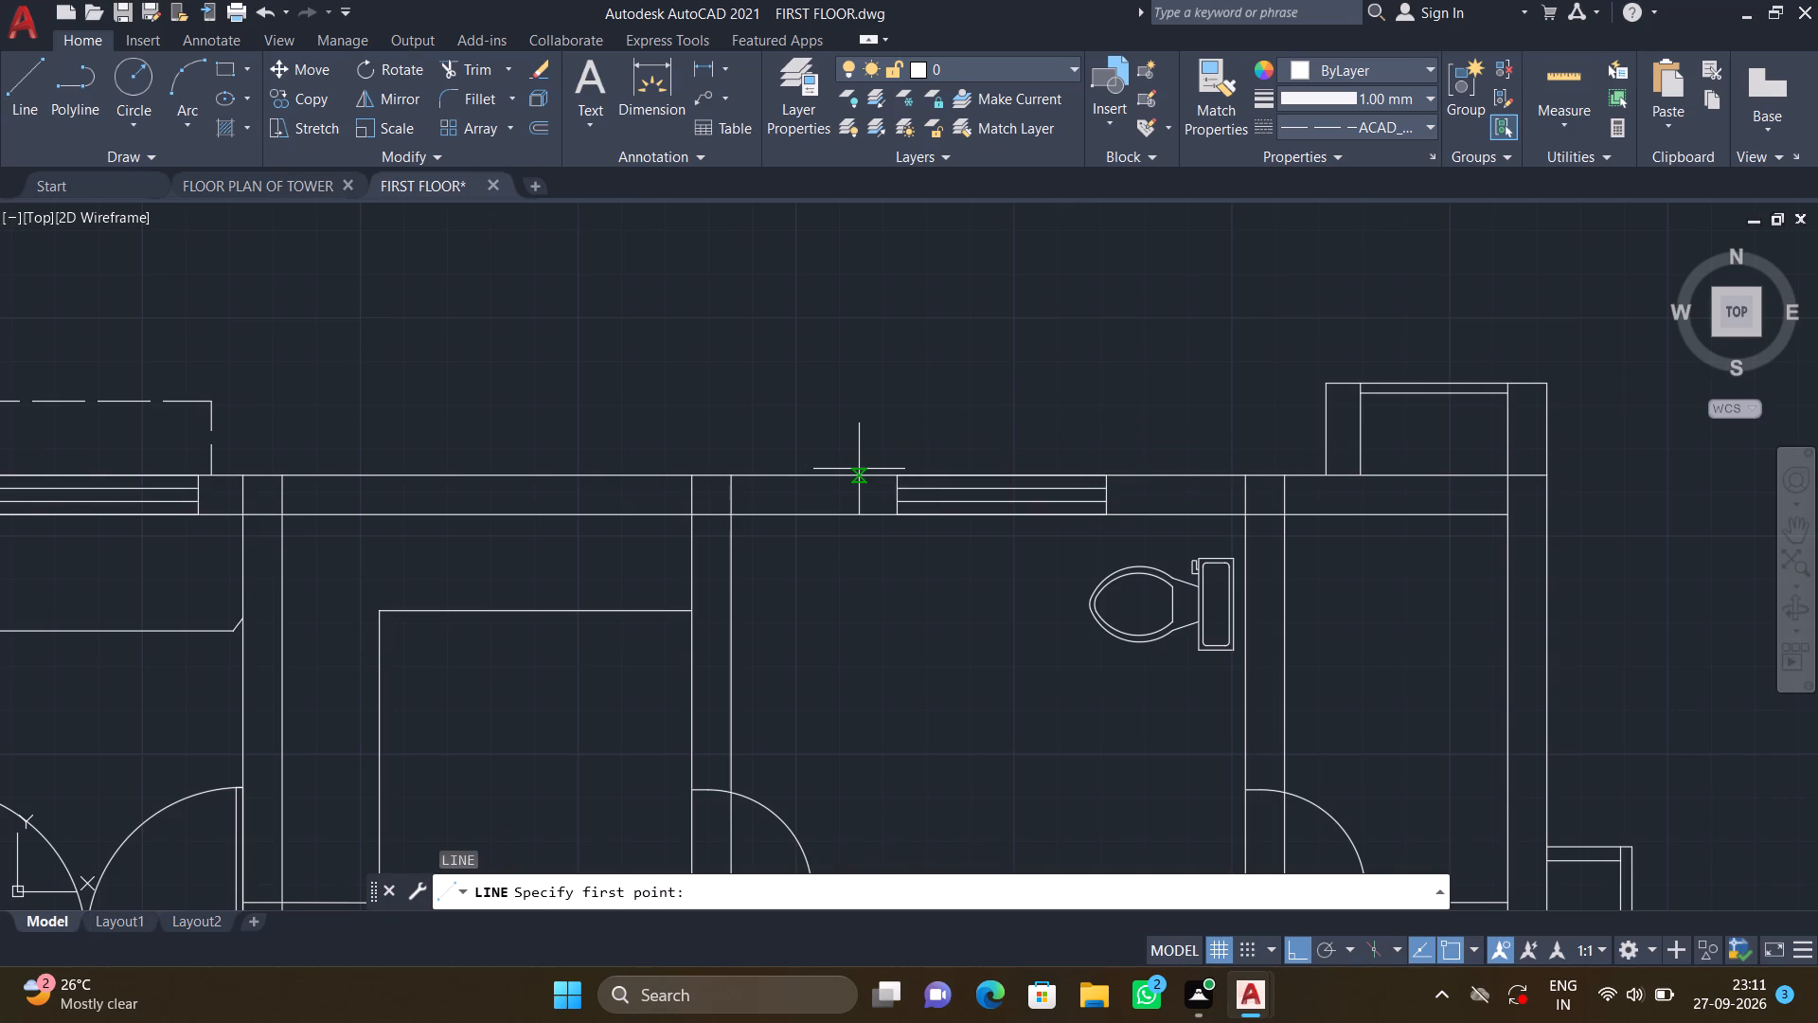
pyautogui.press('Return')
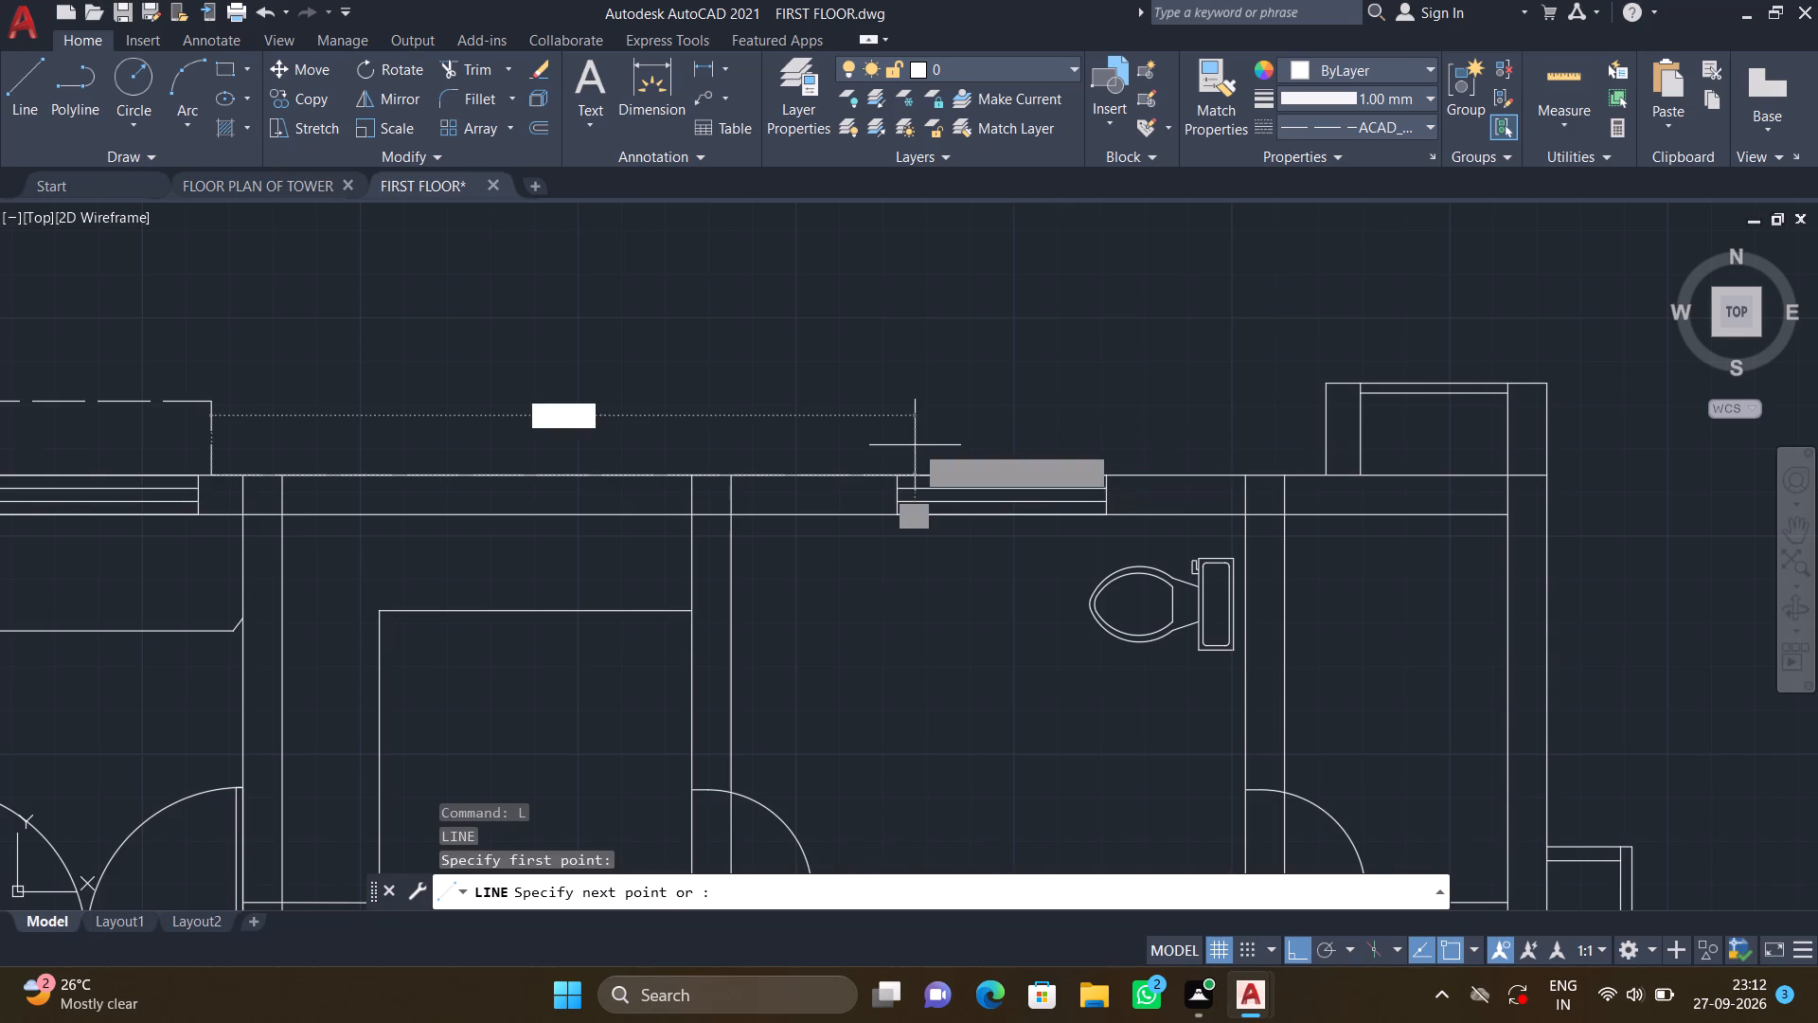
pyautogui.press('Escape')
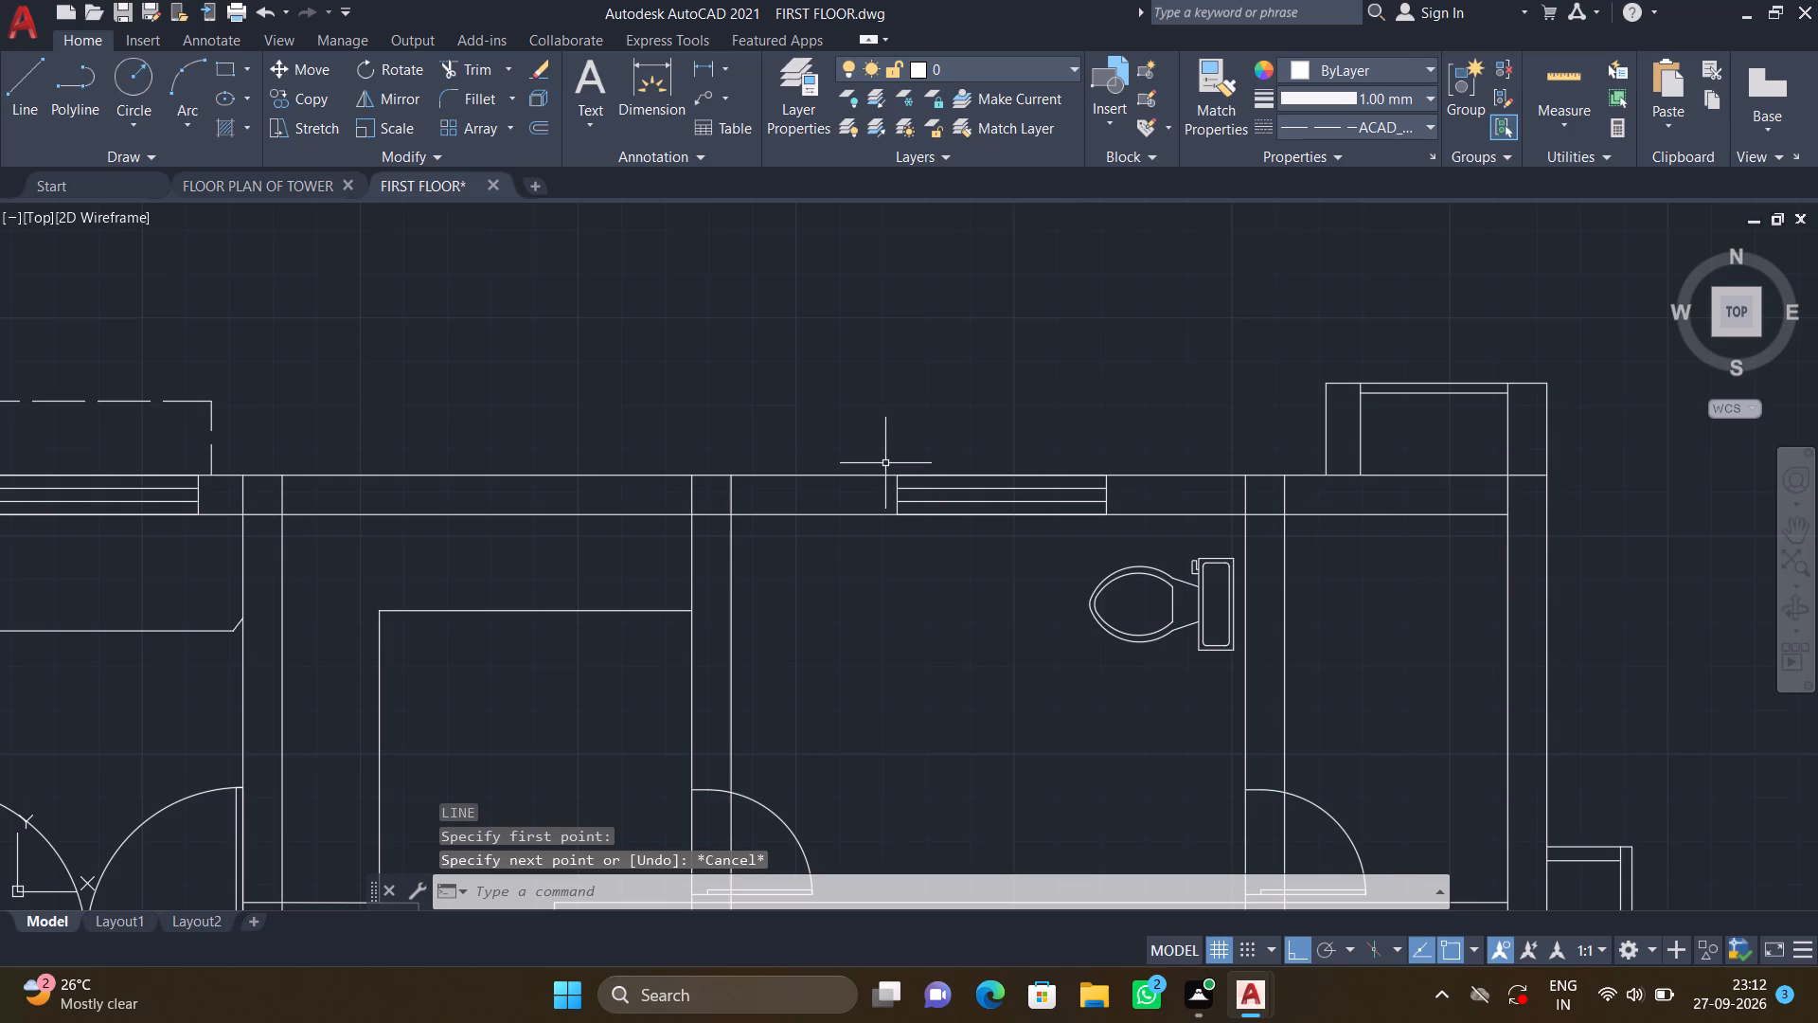
# Draw a three-sided dashed outline about 1'-6" deep and 4'-6" long outside the west wall window of the west bedroom.
pyautogui.press('l')
pyautogui.press('Return')
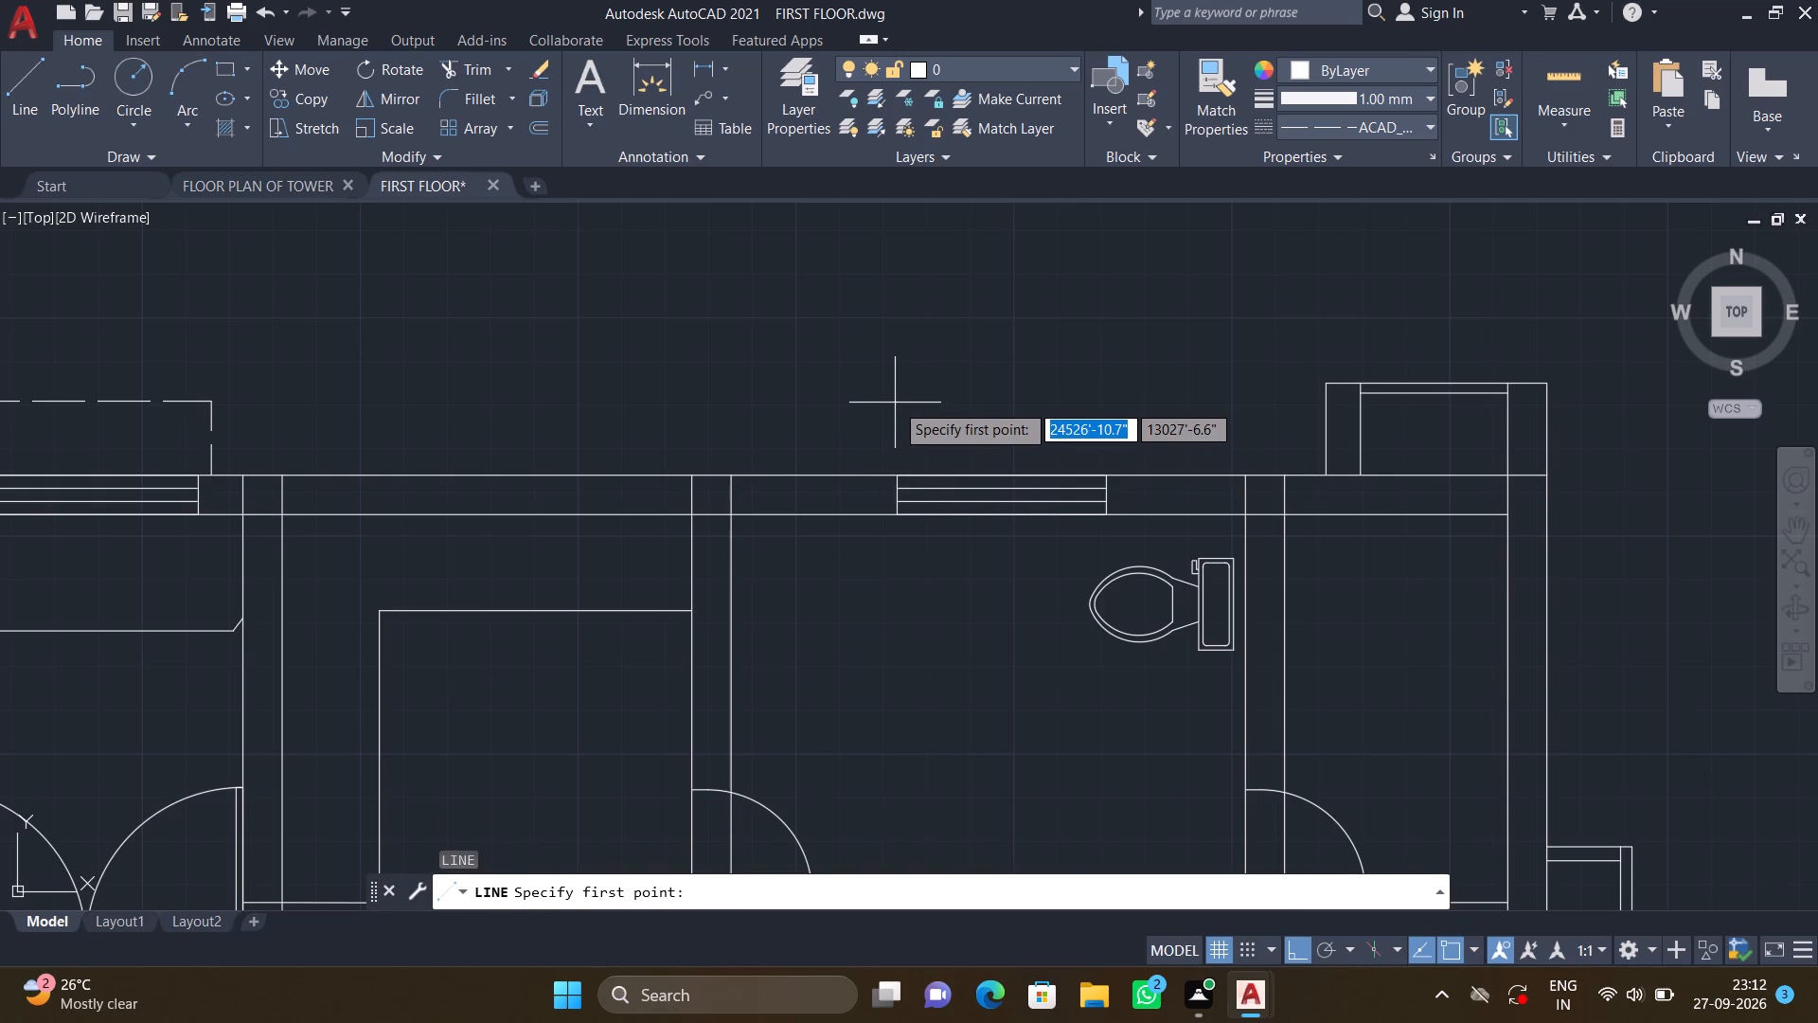
pyautogui.scroll(-1, 909, 438)
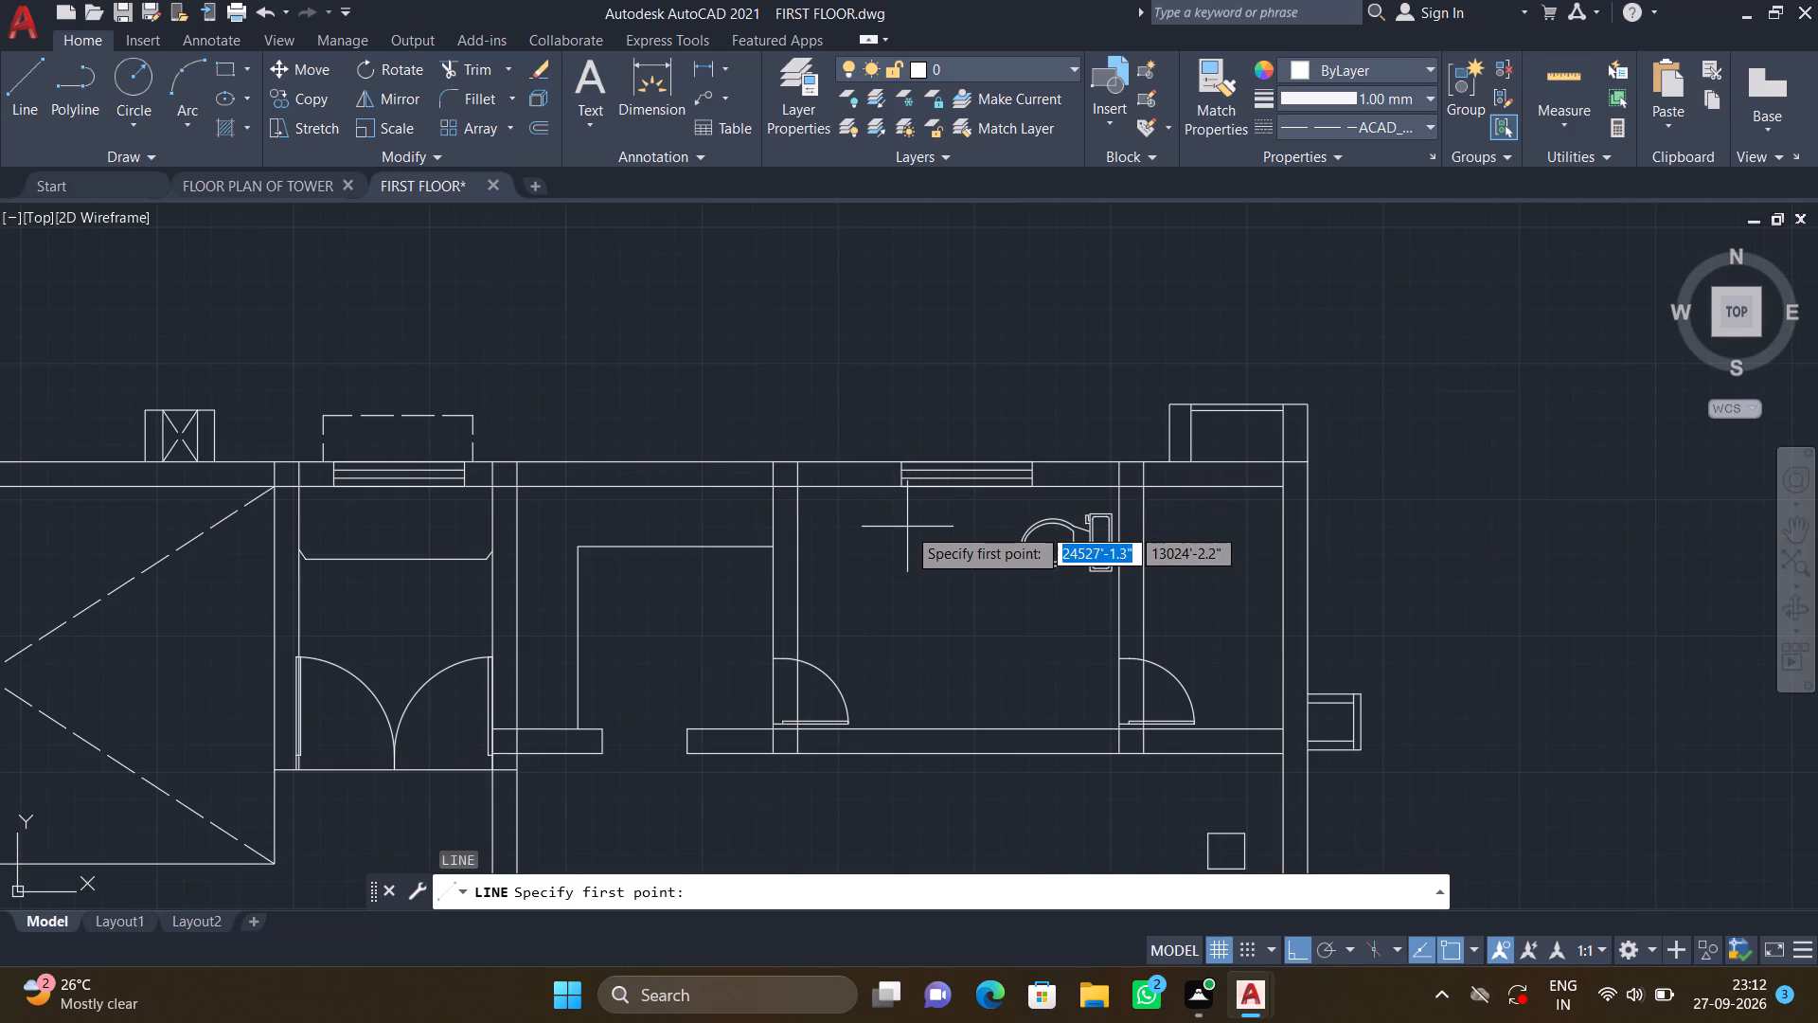
pyautogui.moveTo(941, 534); pyautogui.dragTo(947, 466, button='middle')
pyautogui.scroll(-2, 939, 476)
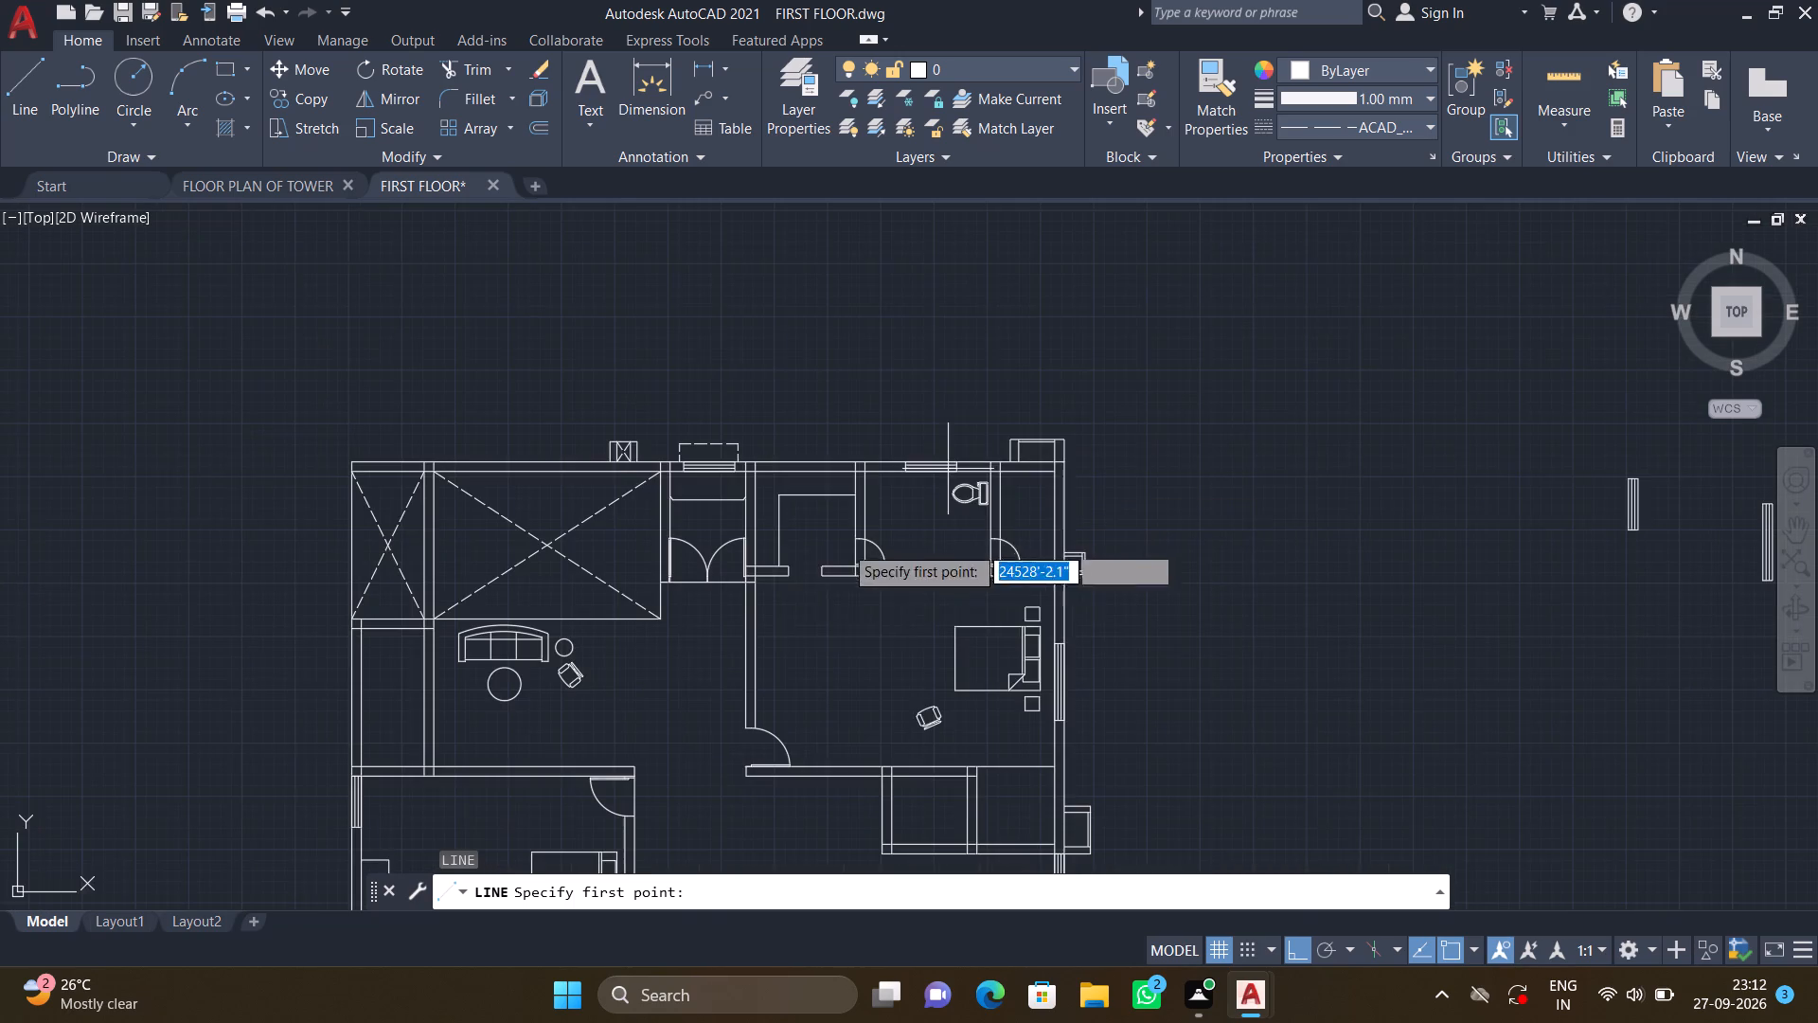
pyautogui.moveTo(775, 581); pyautogui.dragTo(882, 436, button='middle')
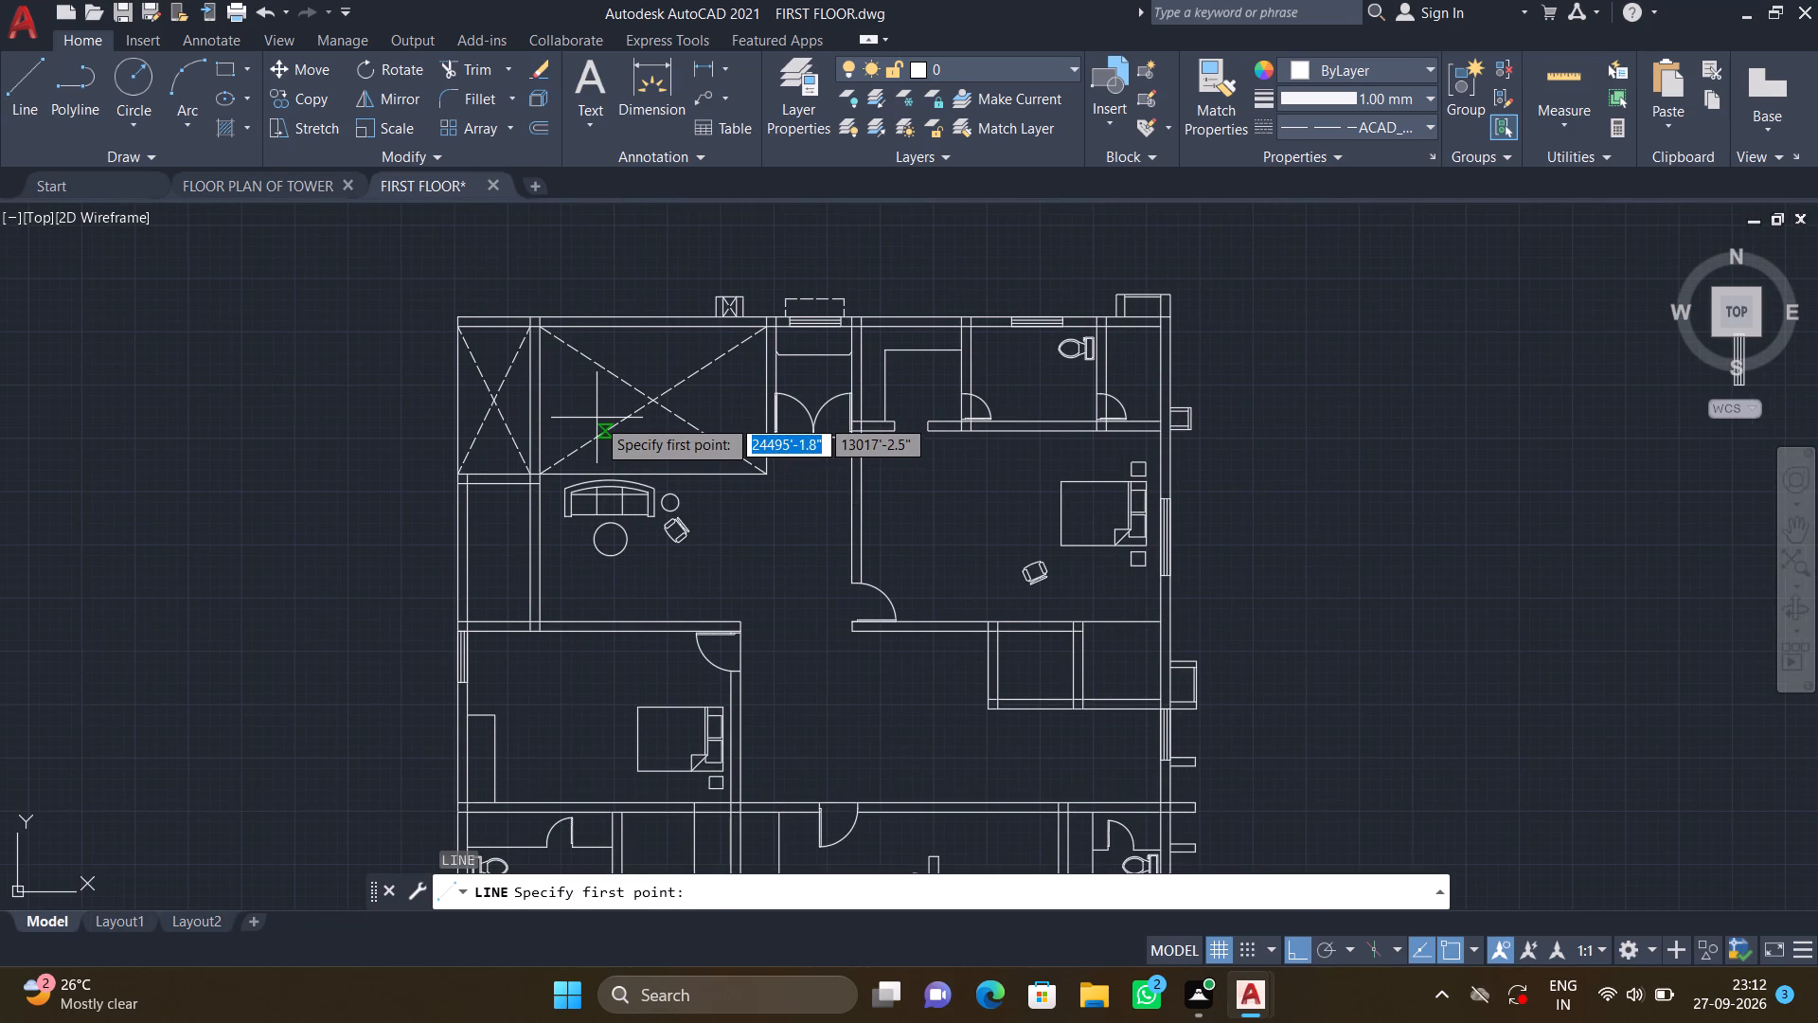
pyautogui.moveTo(606, 414); pyautogui.dragTo(834, 298, button='middle')
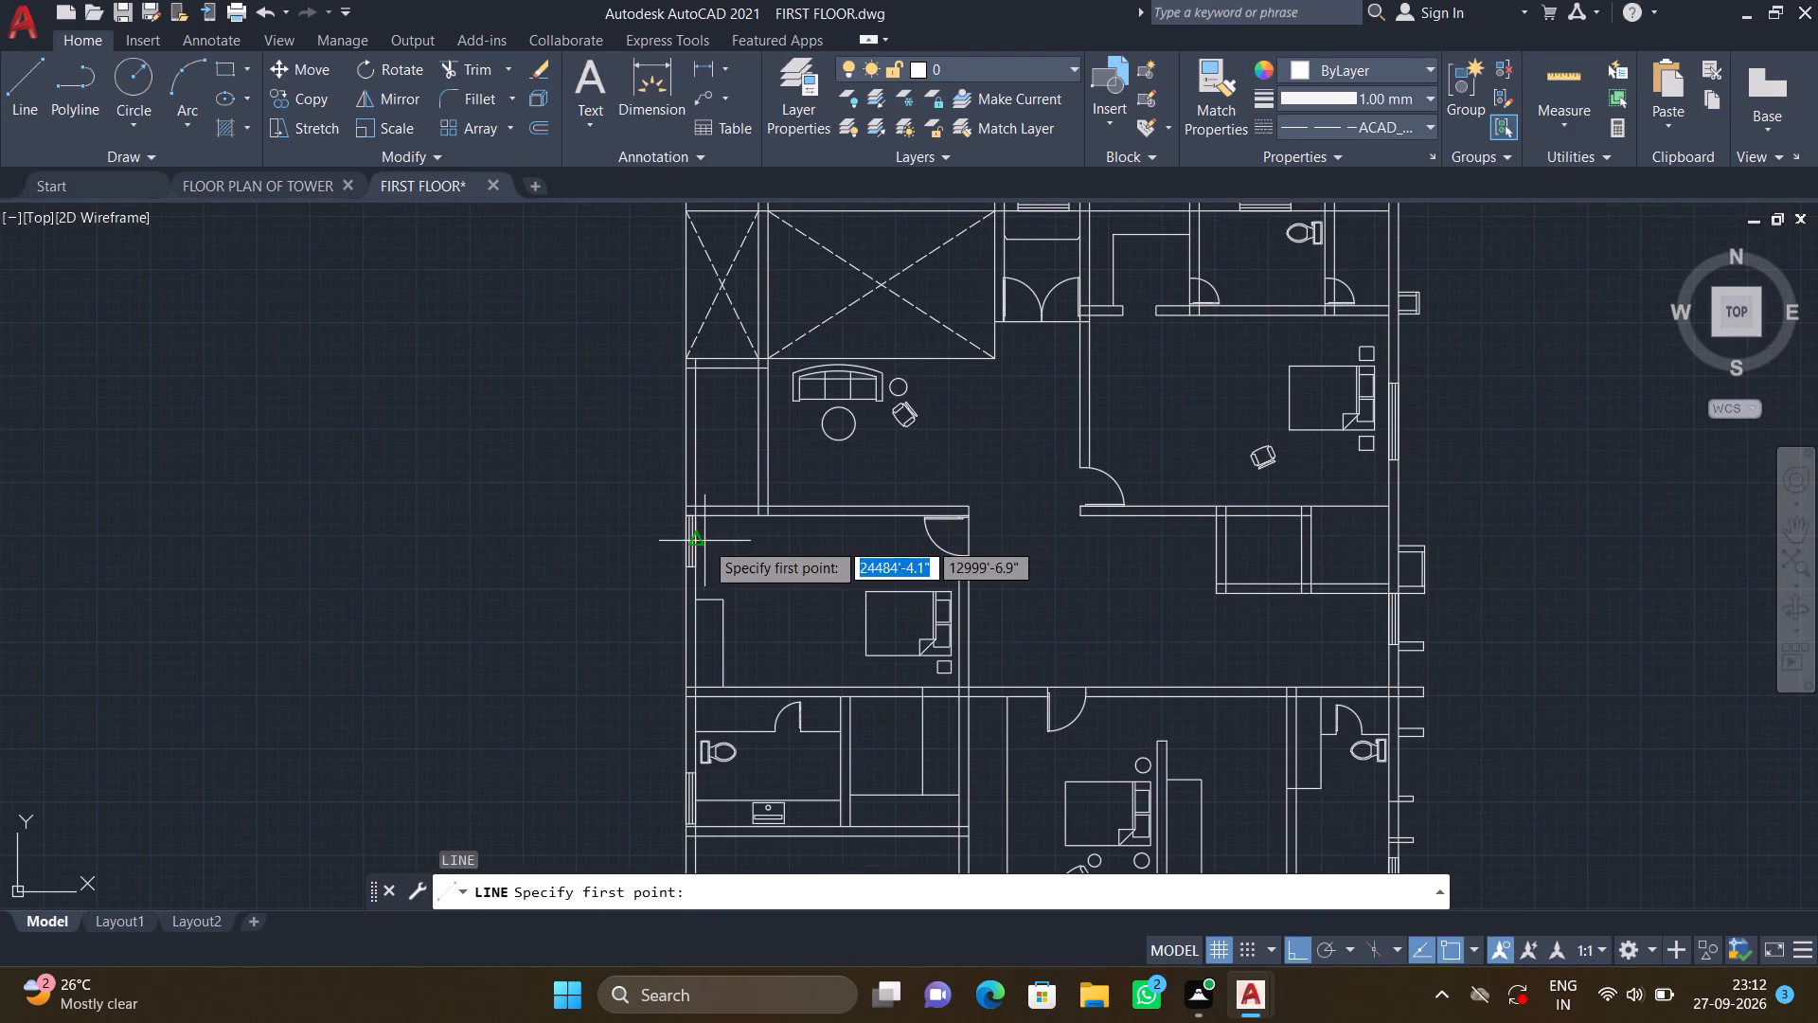
pyautogui.moveTo(706, 538); pyautogui.dragTo(762, 411, button='middle')
pyautogui.scroll(2, 776, 437)
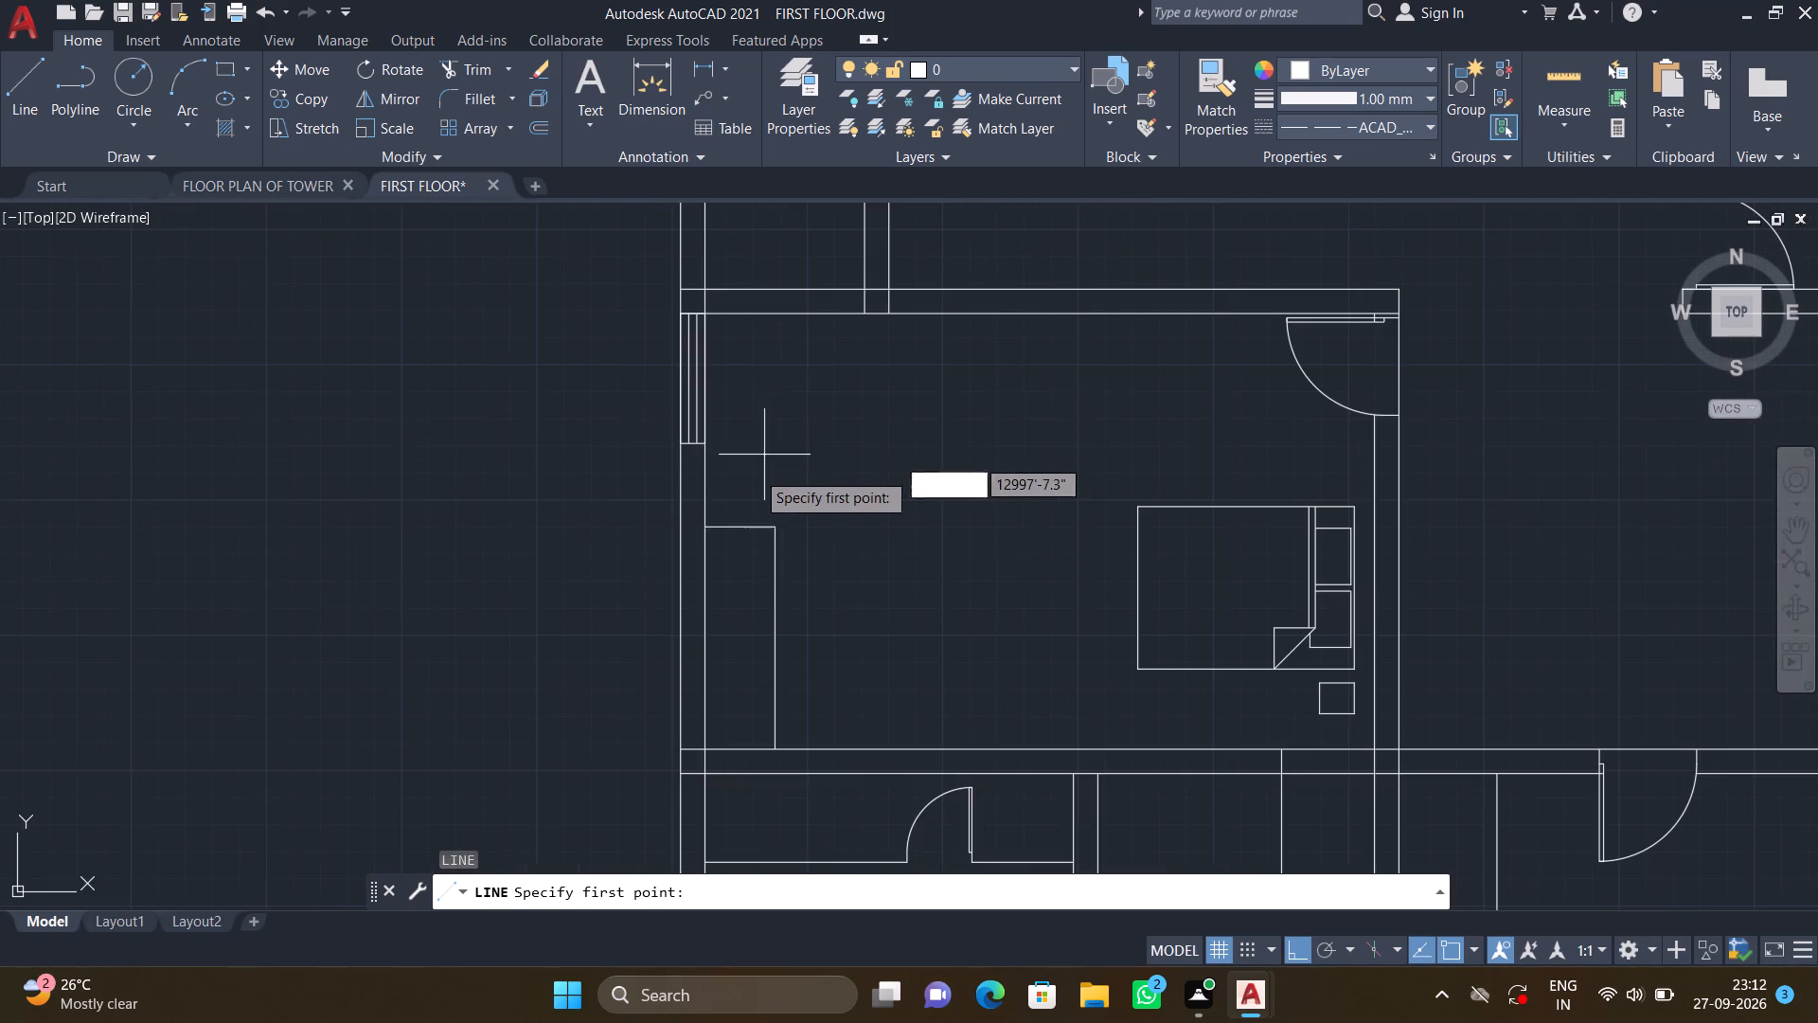
pyautogui.moveTo(743, 529); pyautogui.dragTo(881, 495, button='middle')
pyautogui.scroll(3, 810, 278)
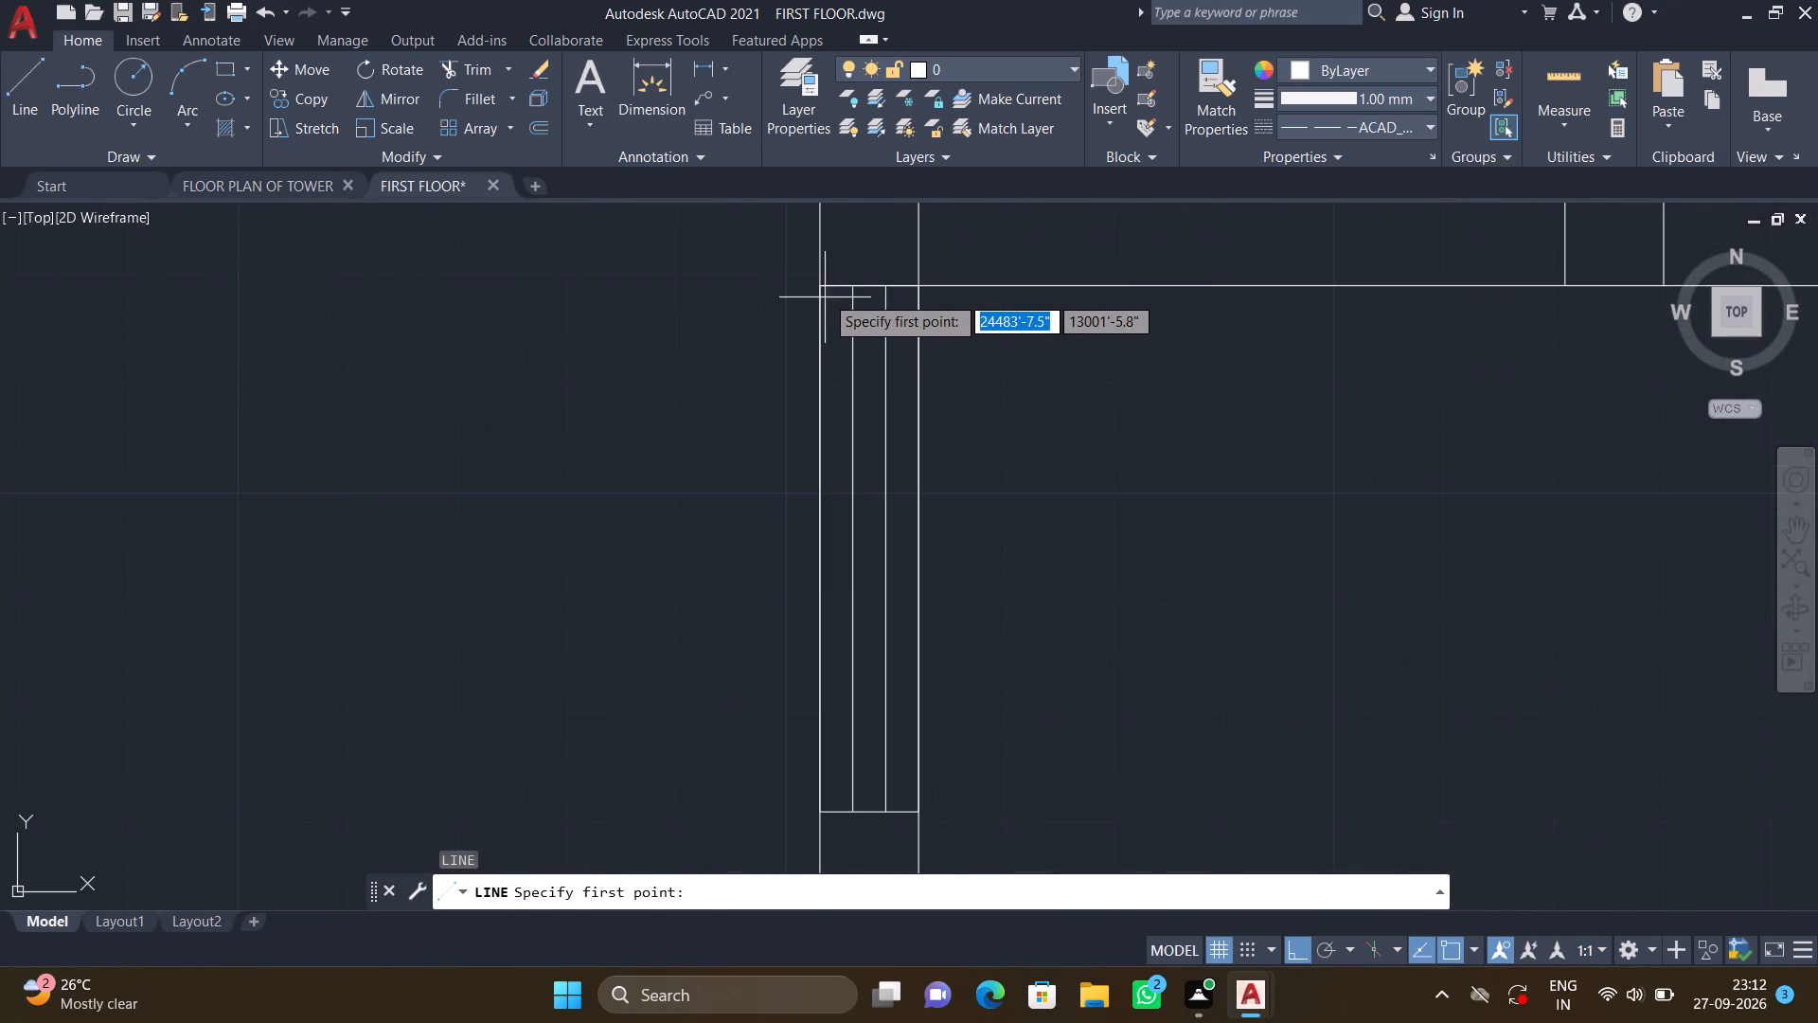
pyautogui.click(820, 282)
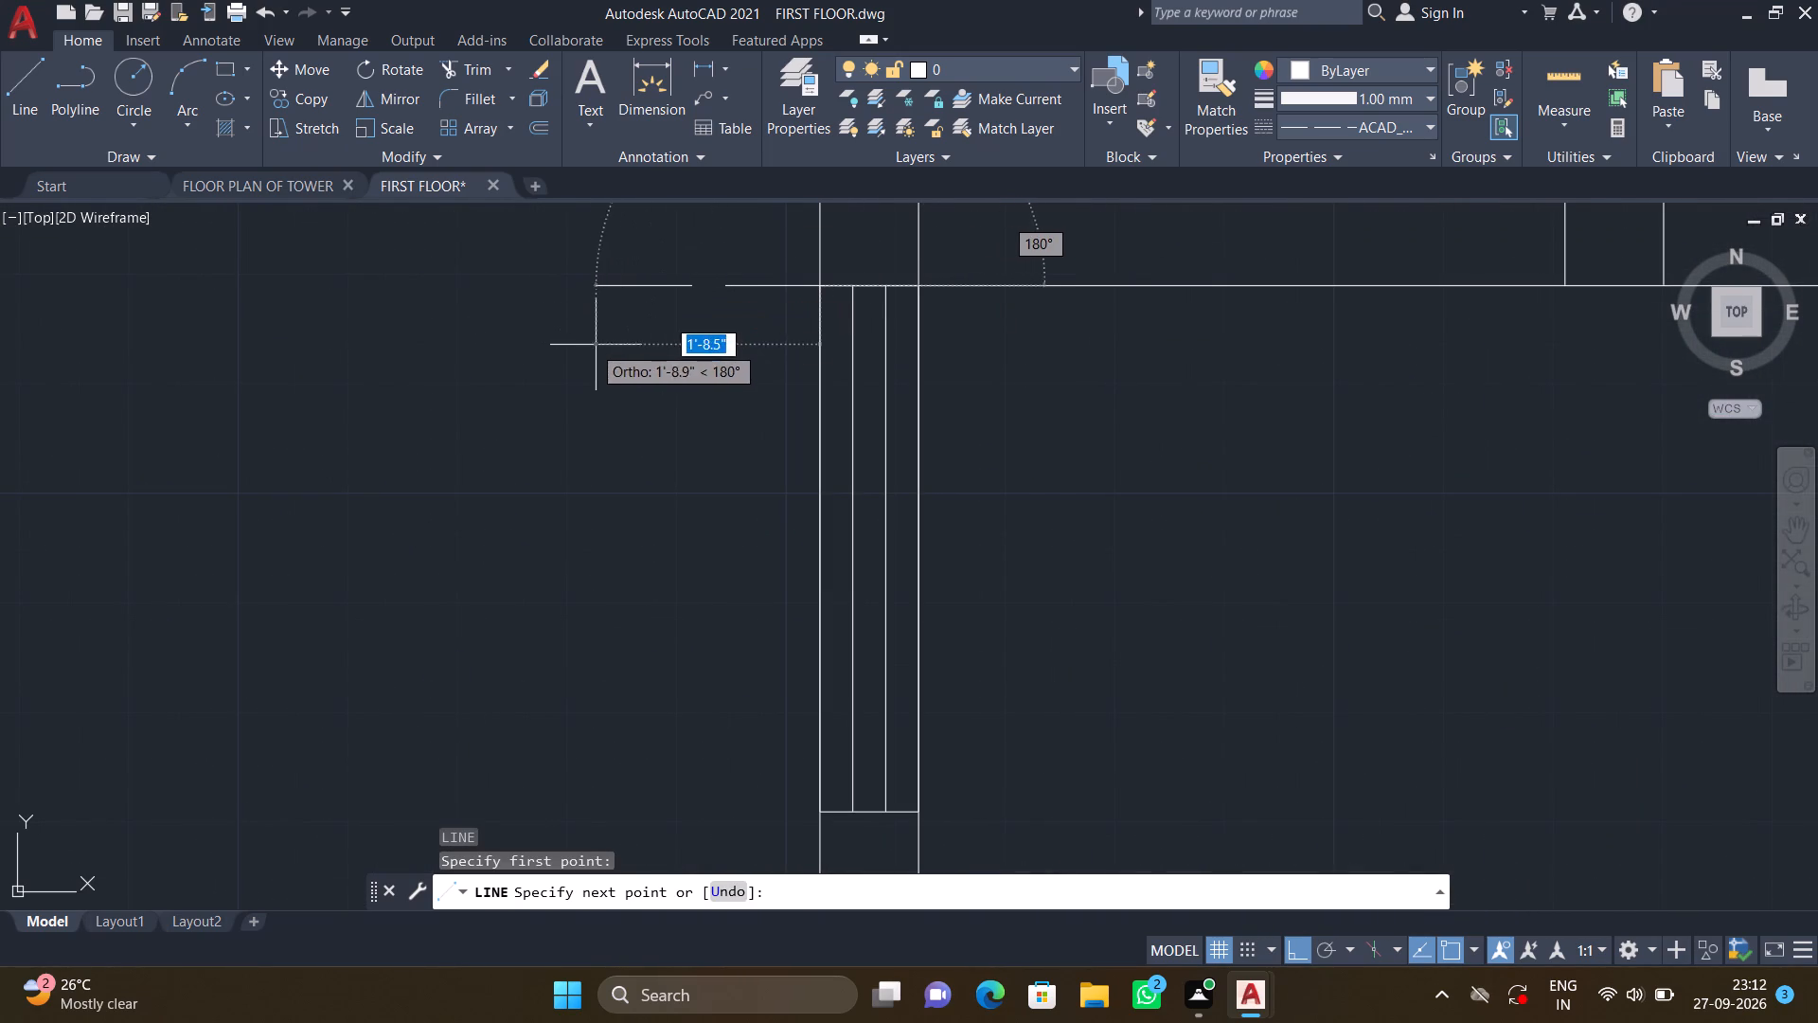
pyautogui.click(624, 291)
pyautogui.scroll(-2, 608, 542)
pyautogui.moveTo(597, 582); pyautogui.dragTo(629, 437, button='middle')
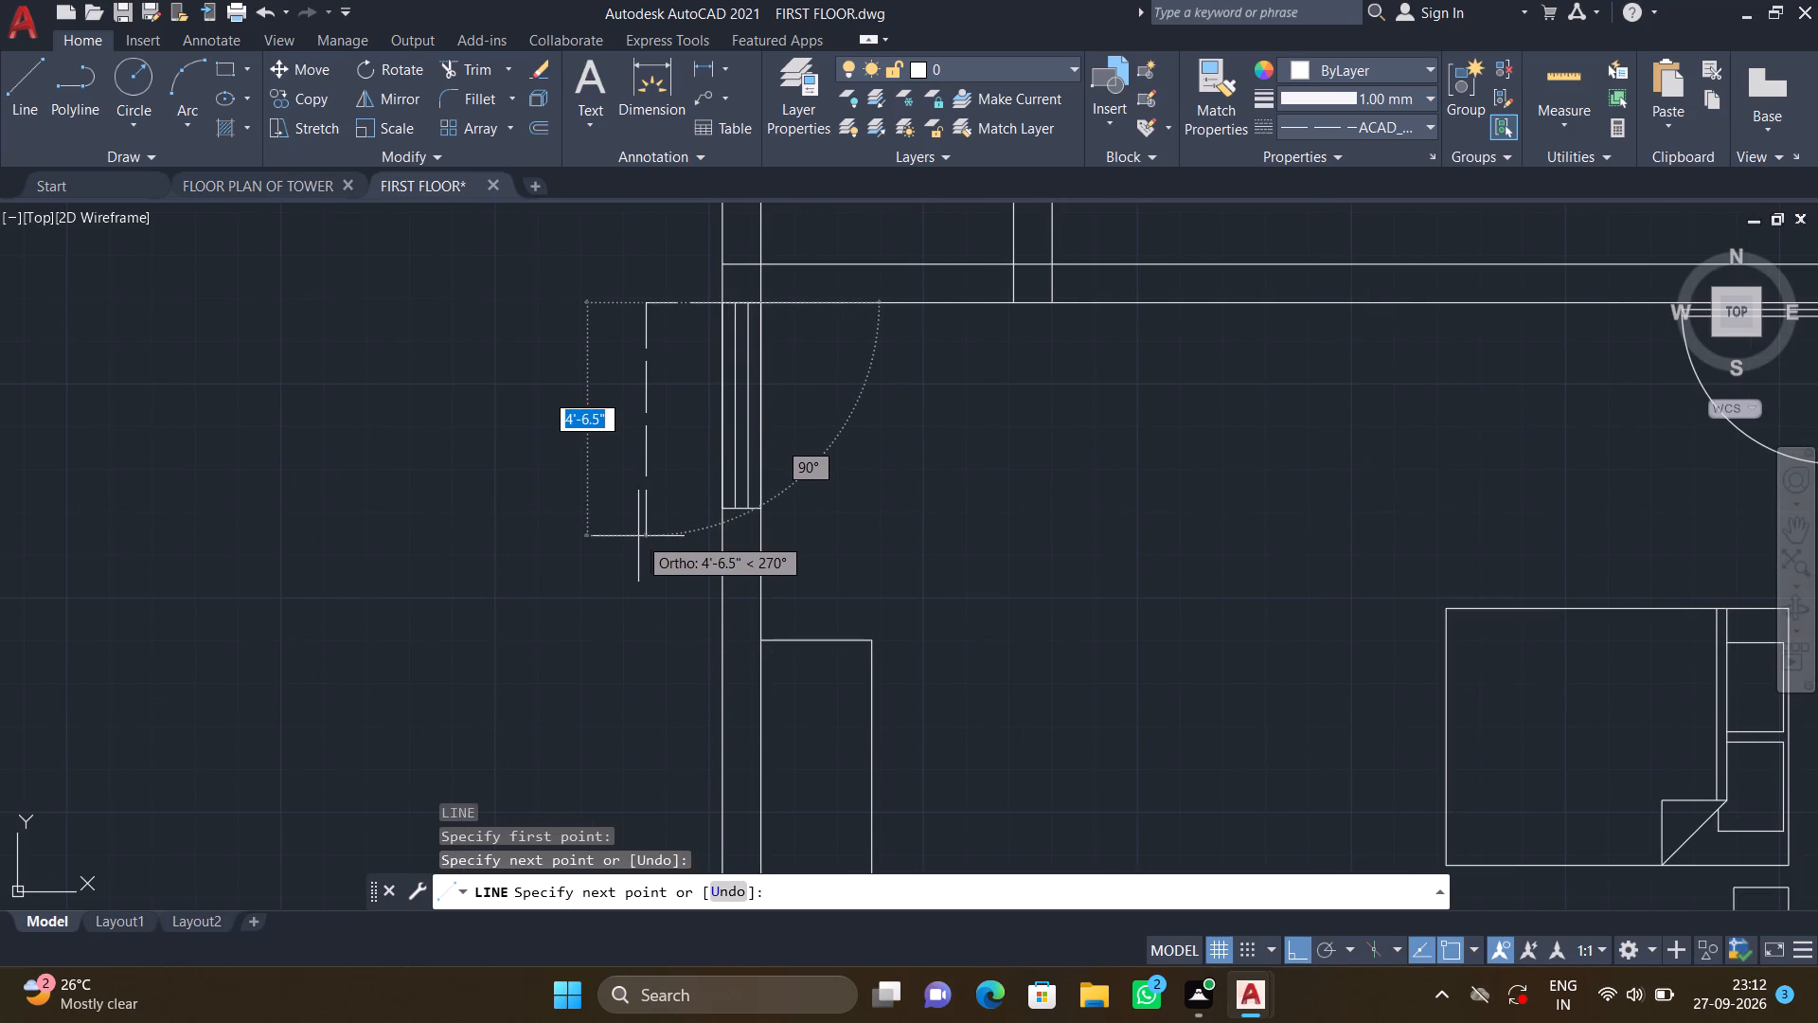
pyautogui.click(645, 533)
pyautogui.scroll(3, 715, 538)
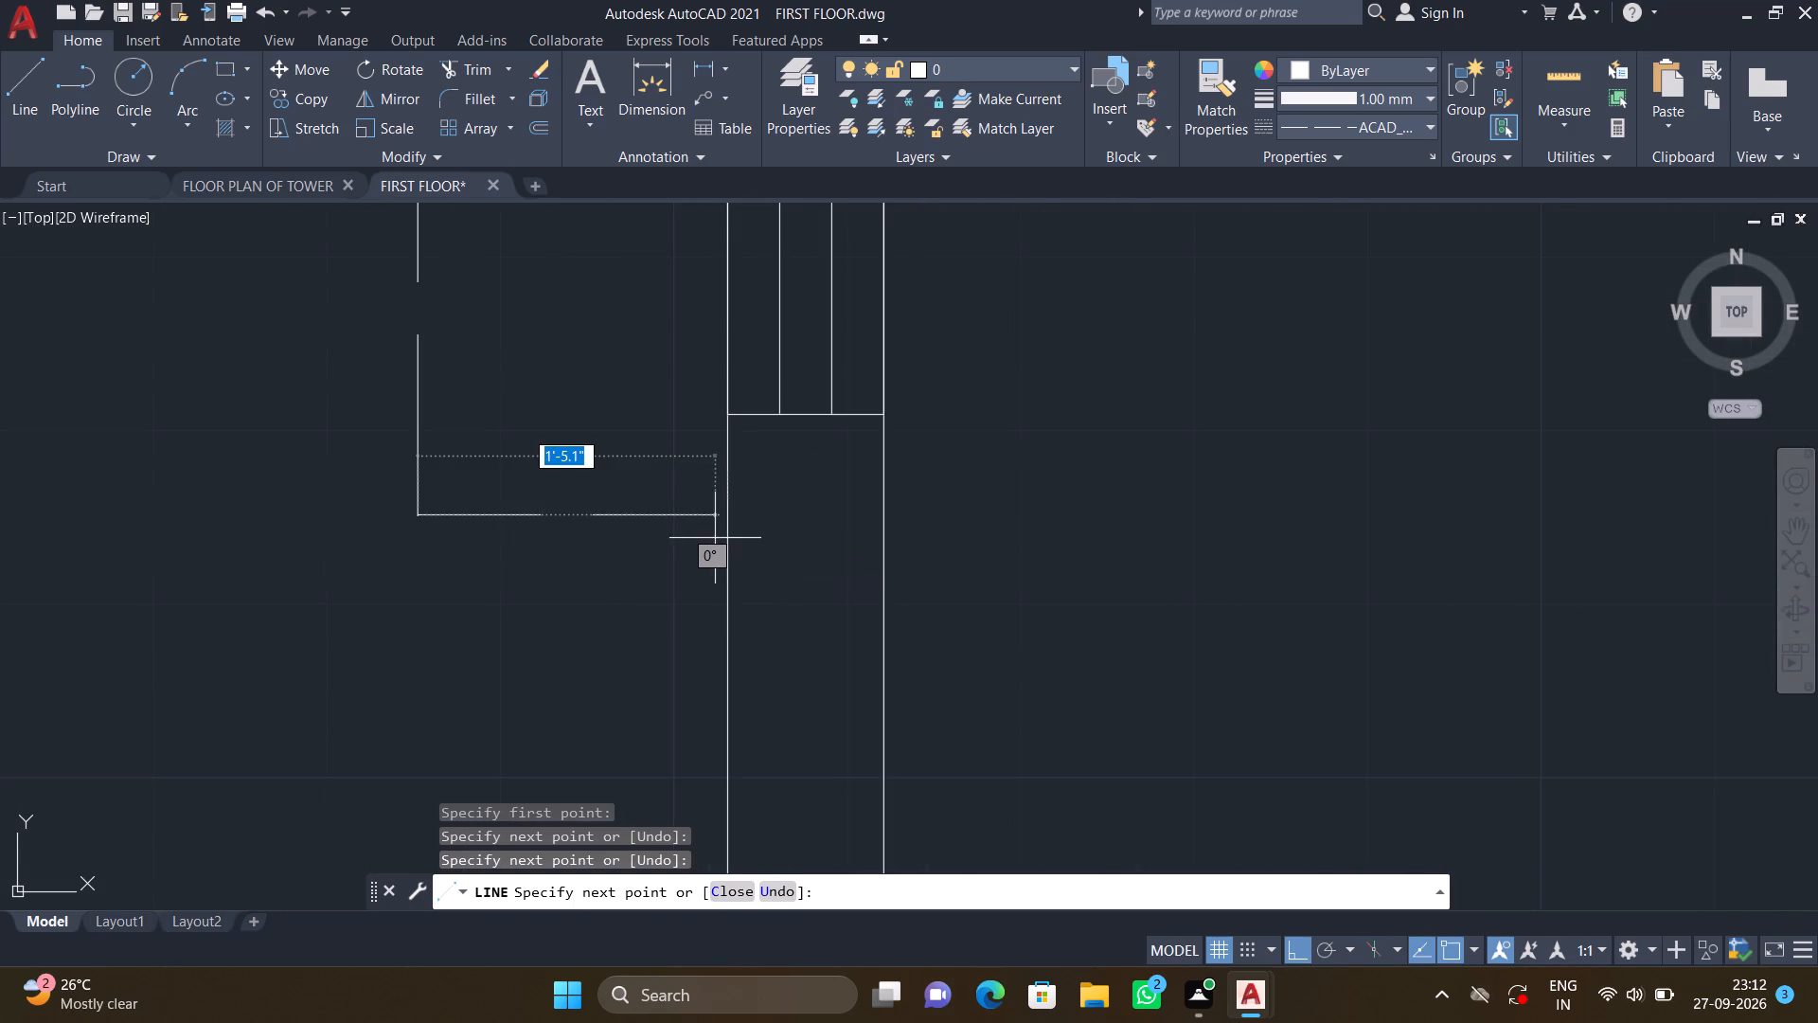
pyautogui.click(727, 514)
pyautogui.press('Return')
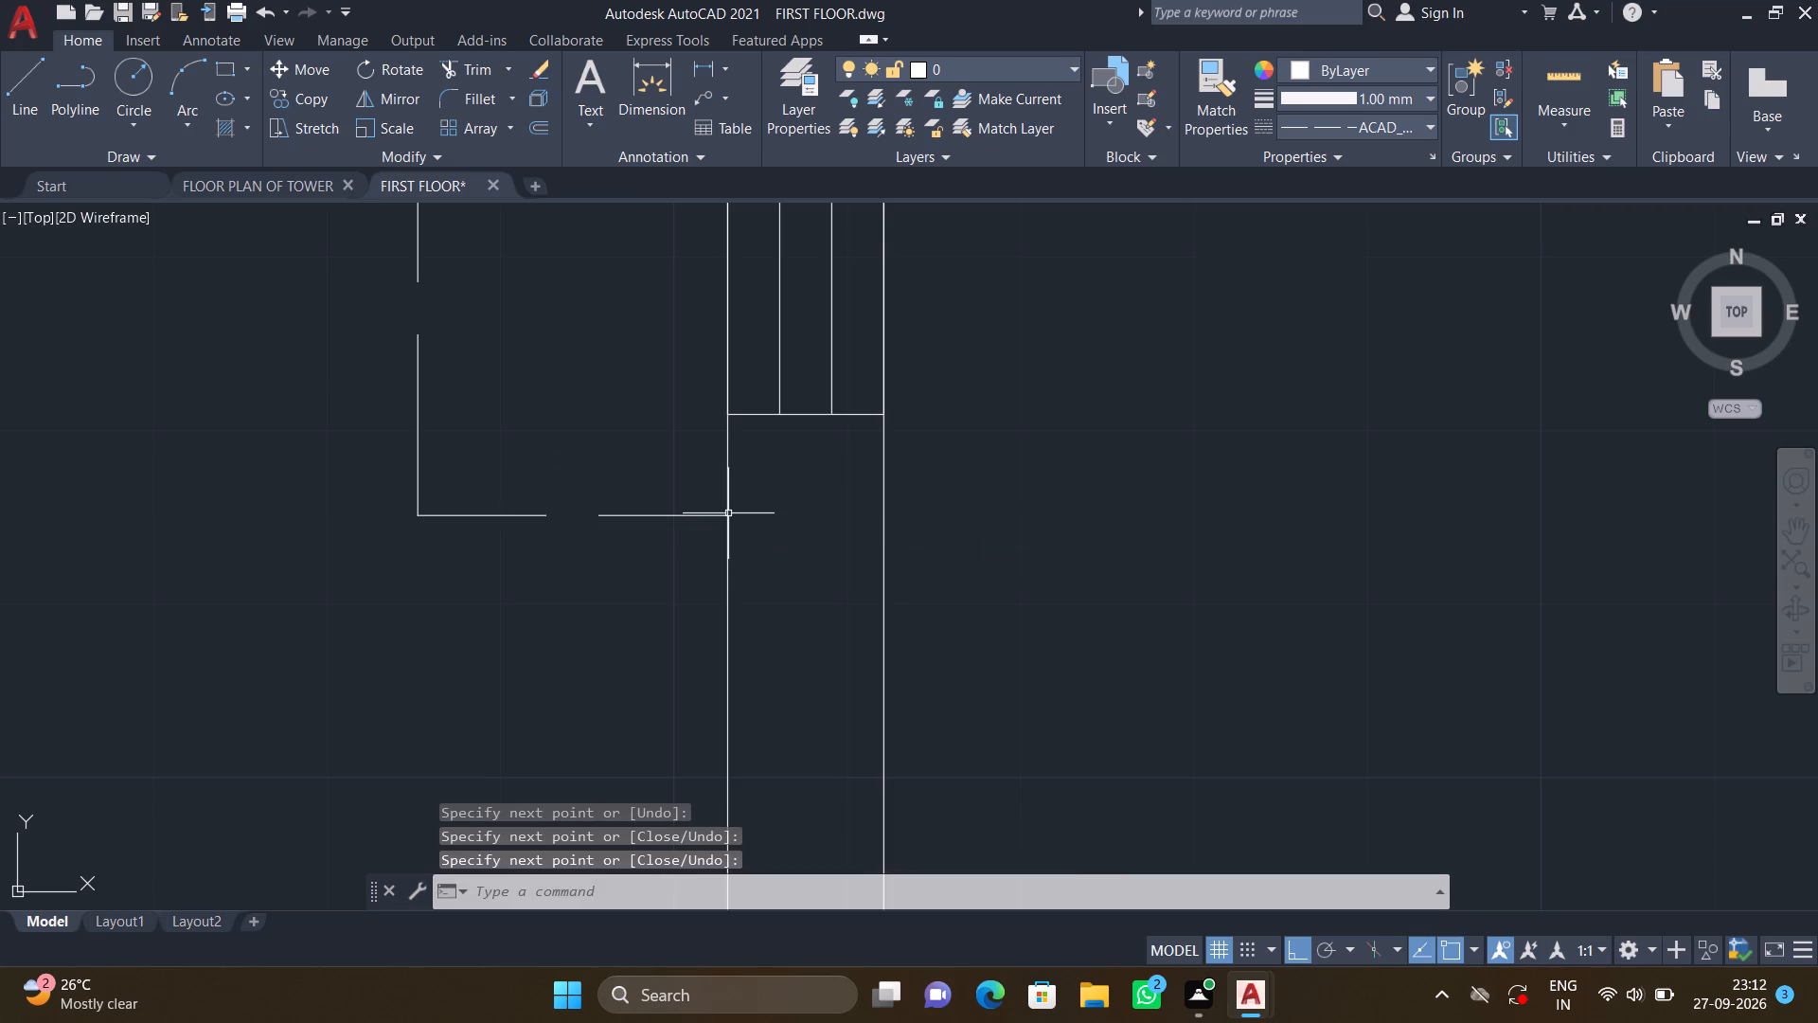
# Draw a three-sided dashed outline about 1'-3" deep and 7'-3" wide outside the south wall window of the middle south bedroom.
pyautogui.scroll(-3, 643, 569)
pyautogui.moveTo(628, 575); pyautogui.dragTo(694, 437, button='middle')
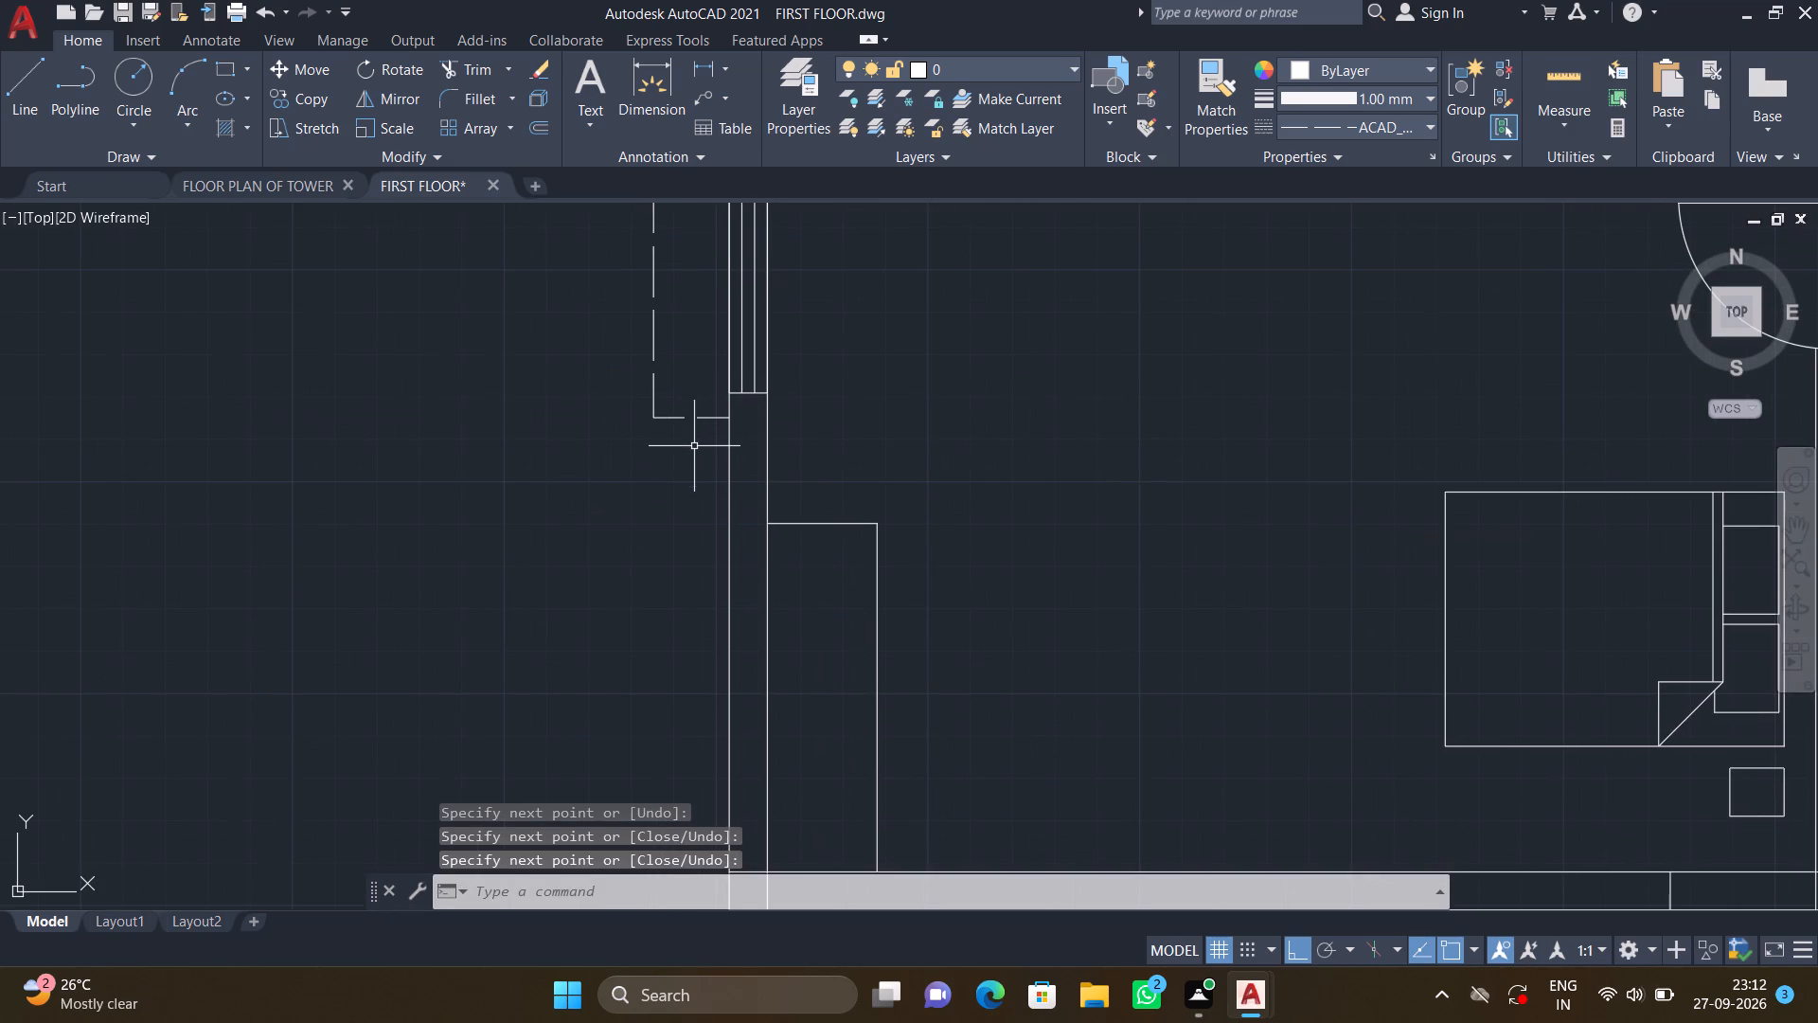
pyautogui.moveTo(669, 639); pyautogui.dragTo(684, 486, button='middle')
pyautogui.scroll(-2, 704, 543)
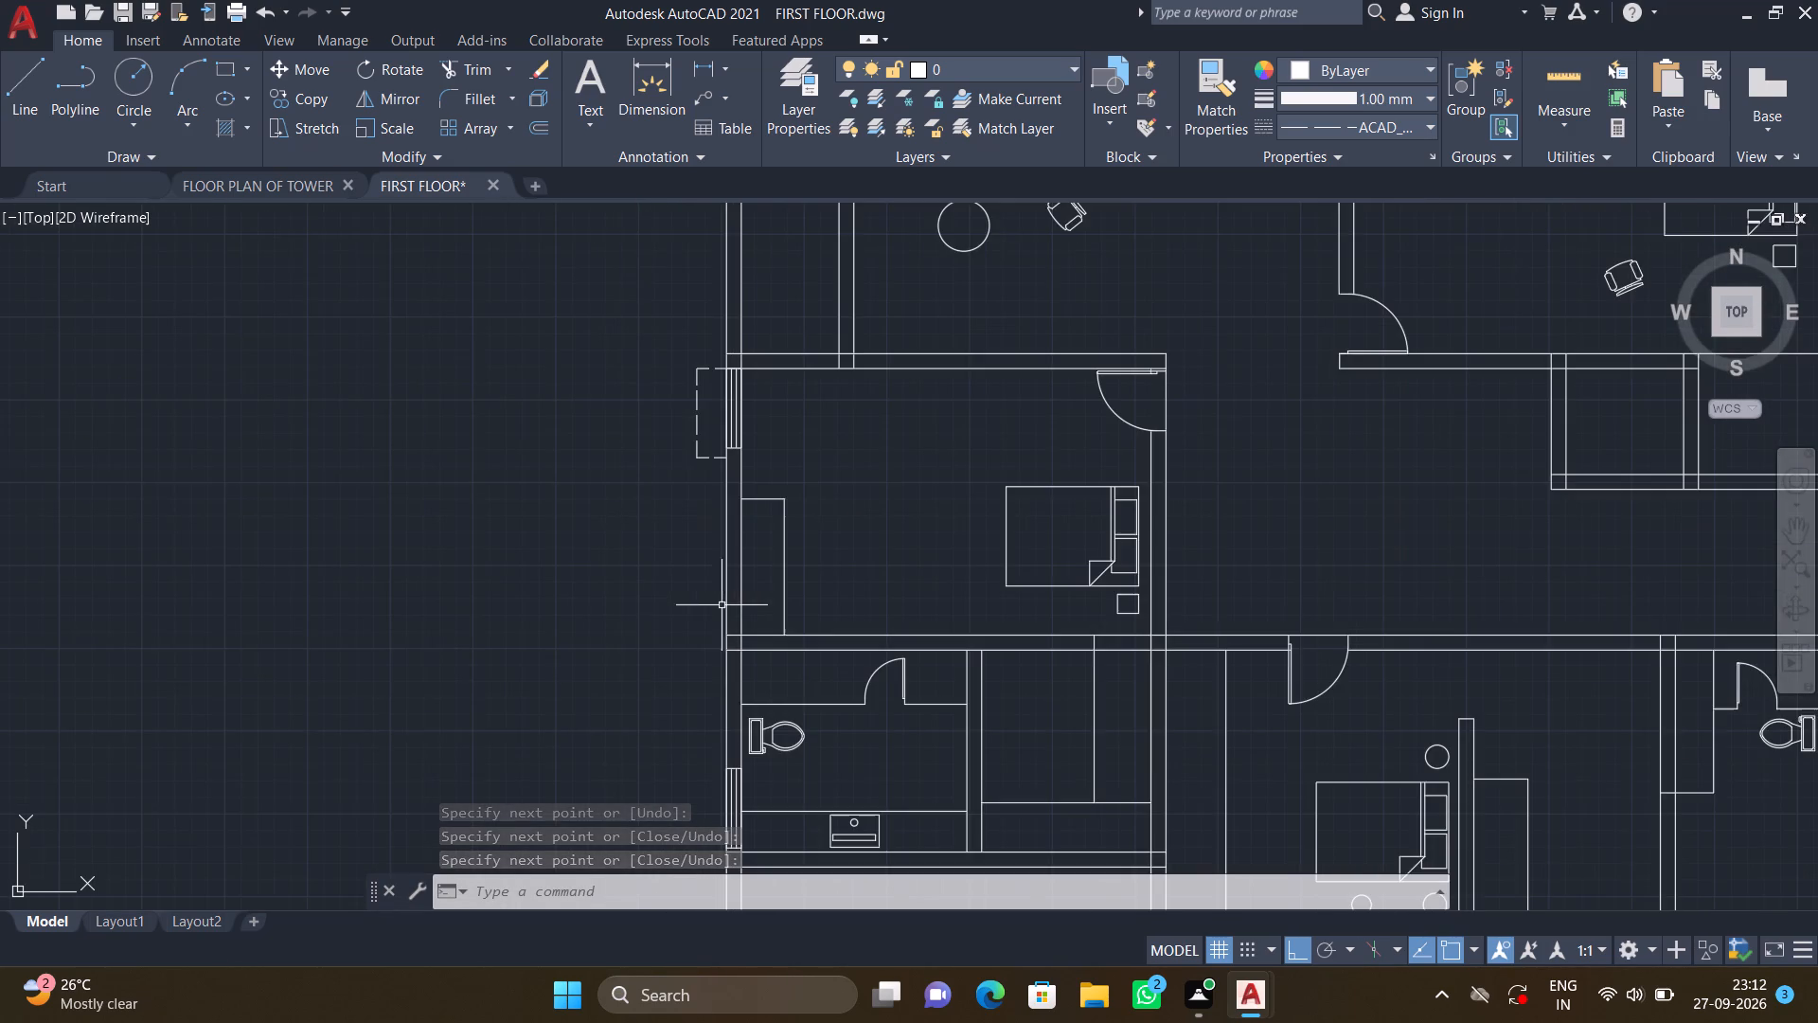
pyautogui.moveTo(709, 597); pyautogui.dragTo(712, 422, button='middle')
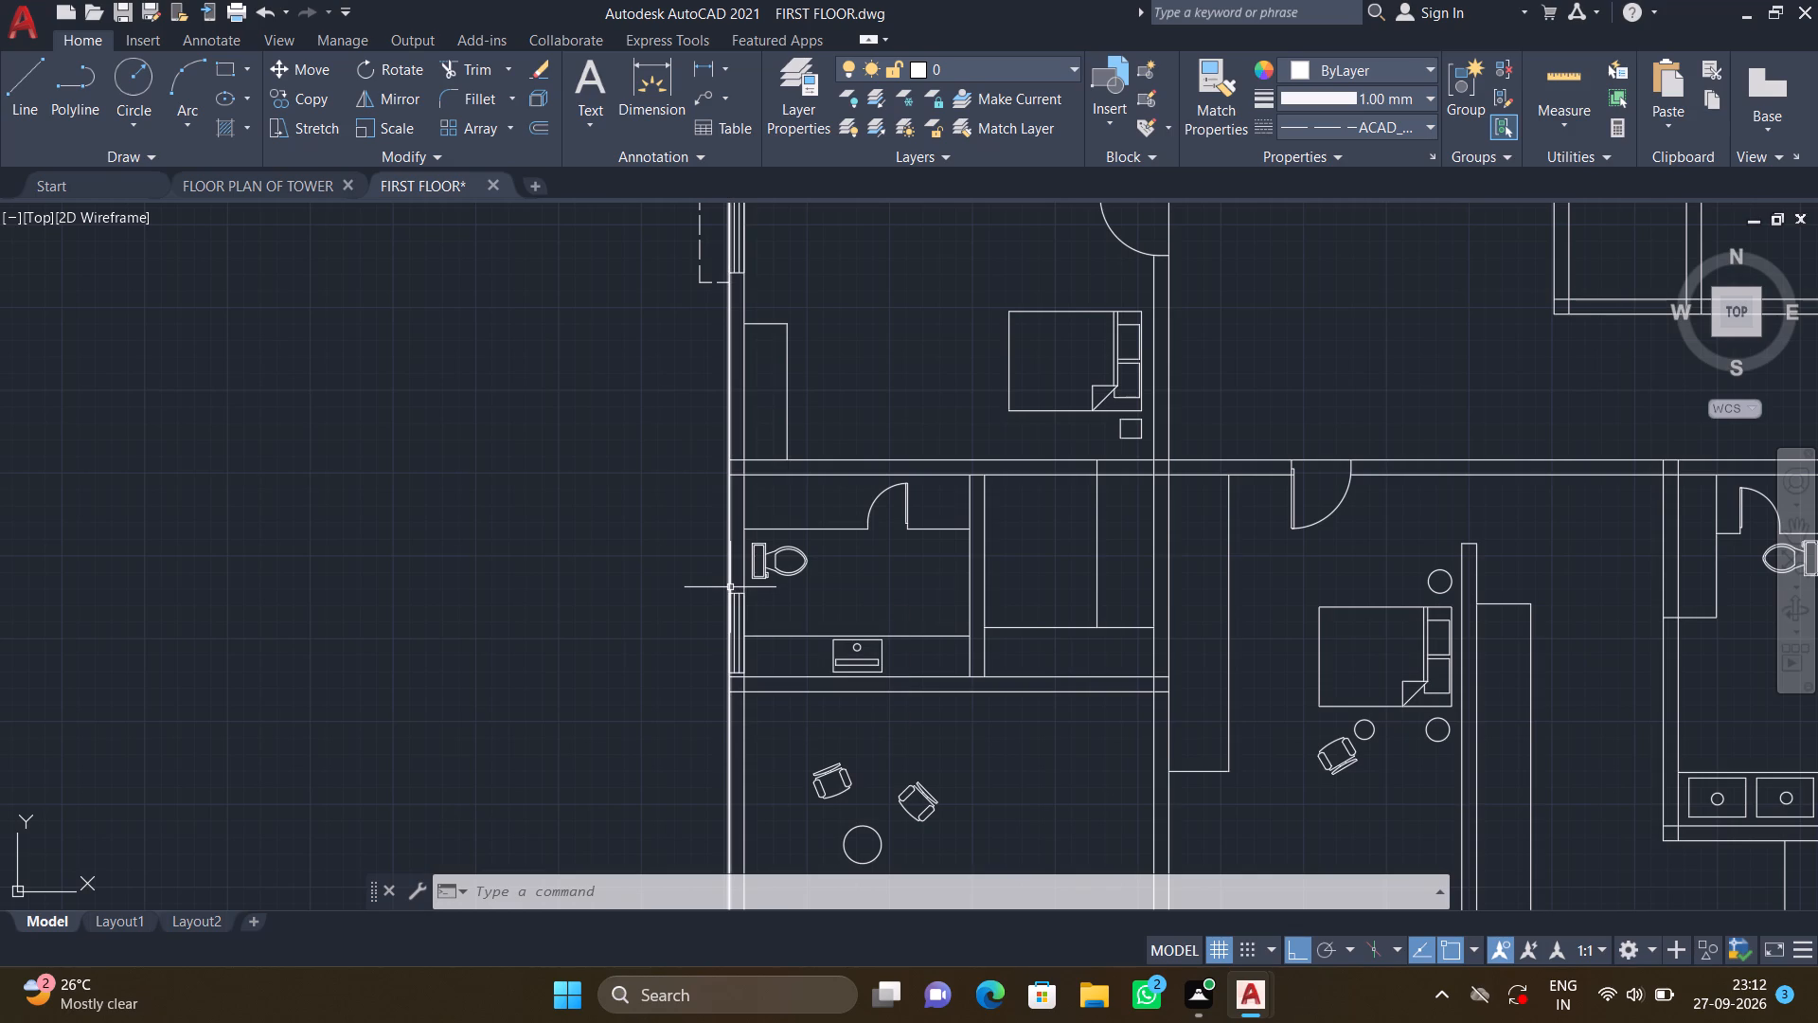
pyautogui.moveTo(726, 581); pyautogui.dragTo(717, 501, button='middle')
pyautogui.scroll(1, 723, 510)
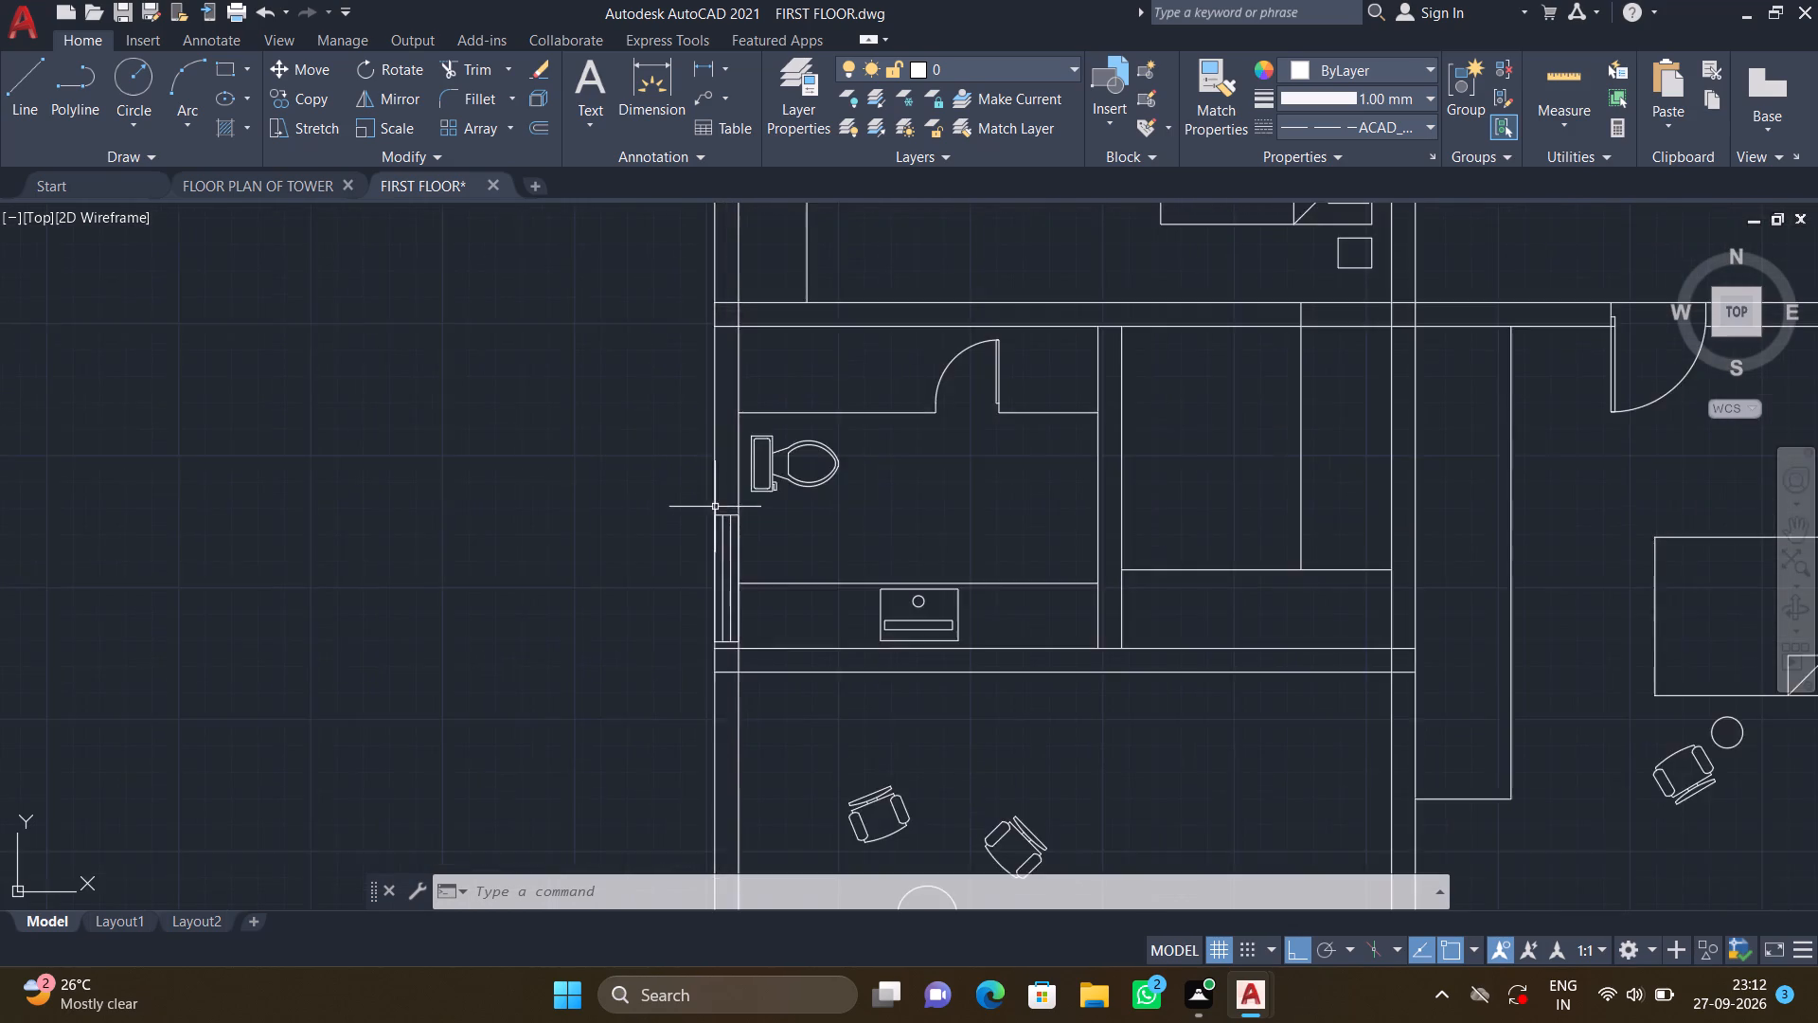
pyautogui.scroll(2, 701, 507)
pyautogui.press('l')
pyautogui.press('Return')
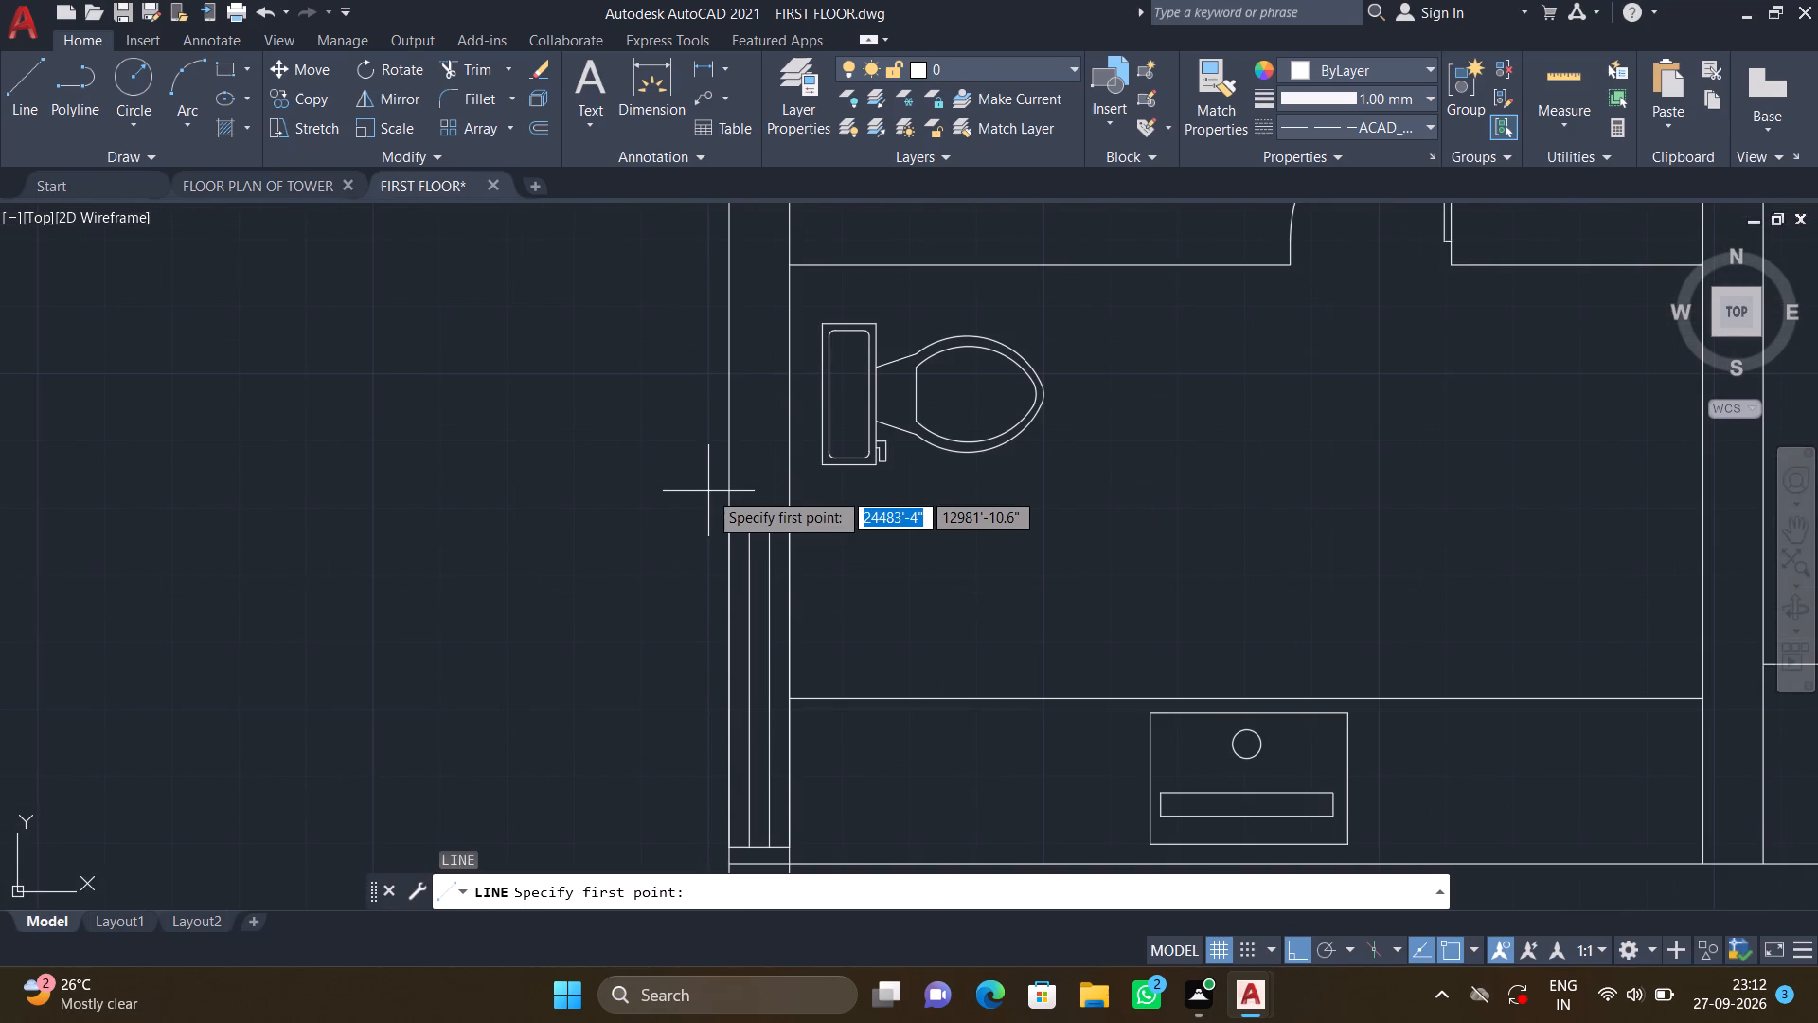
pyautogui.moveTo(696, 477); pyautogui.dragTo(695, 342, button='middle')
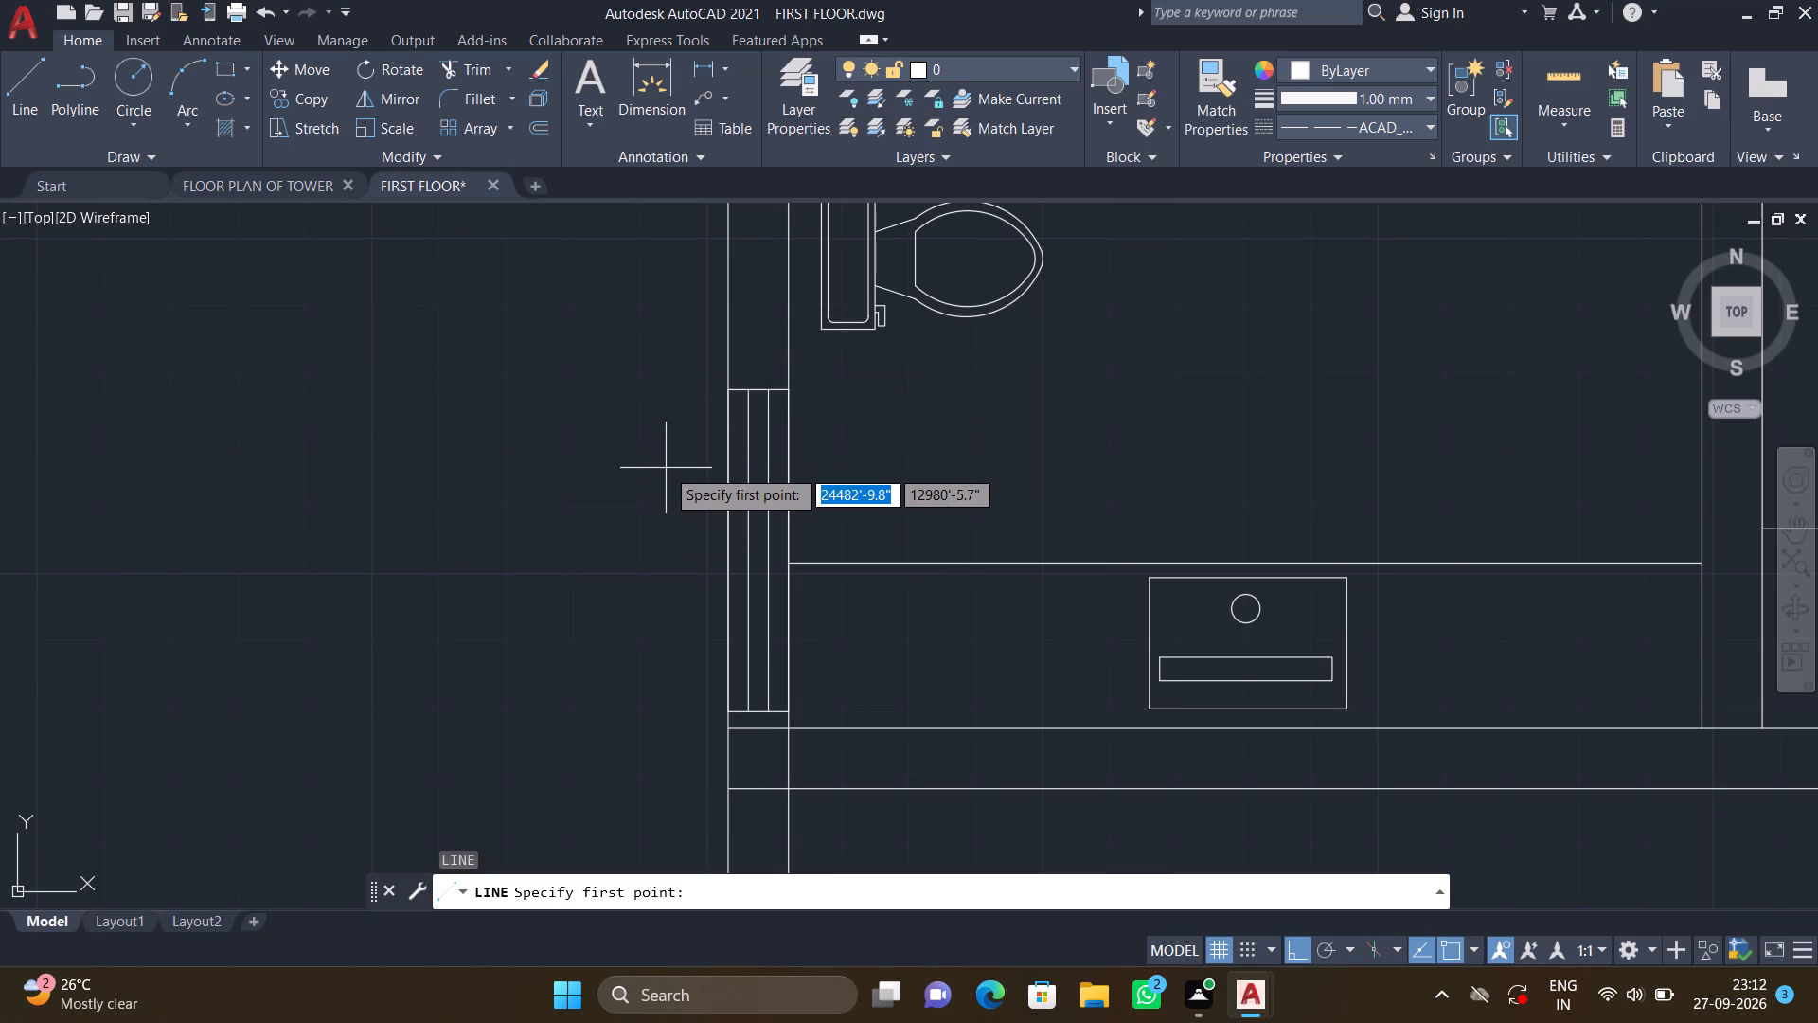
pyautogui.scroll(-2, 672, 482)
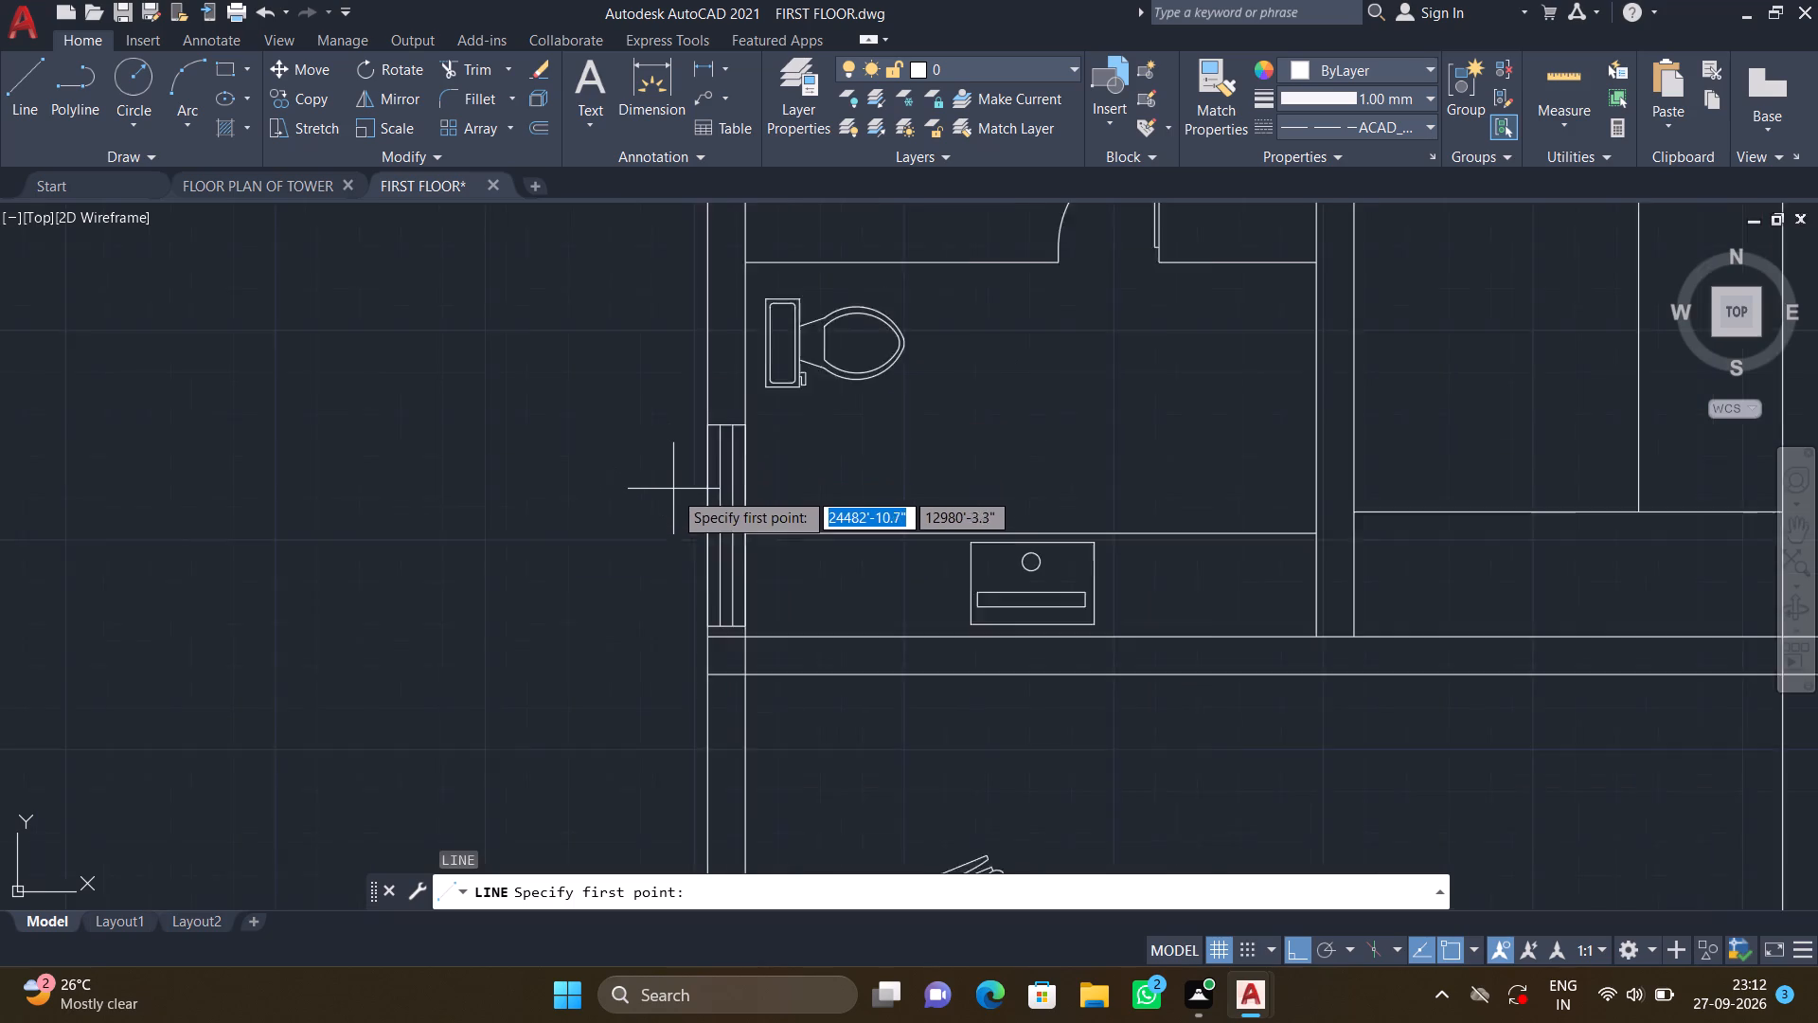
pyautogui.moveTo(720, 644); pyautogui.dragTo(669, 431, button='middle')
pyautogui.moveTo(728, 758); pyautogui.dragTo(661, 459, button='middle')
pyautogui.middleClick(661, 459)
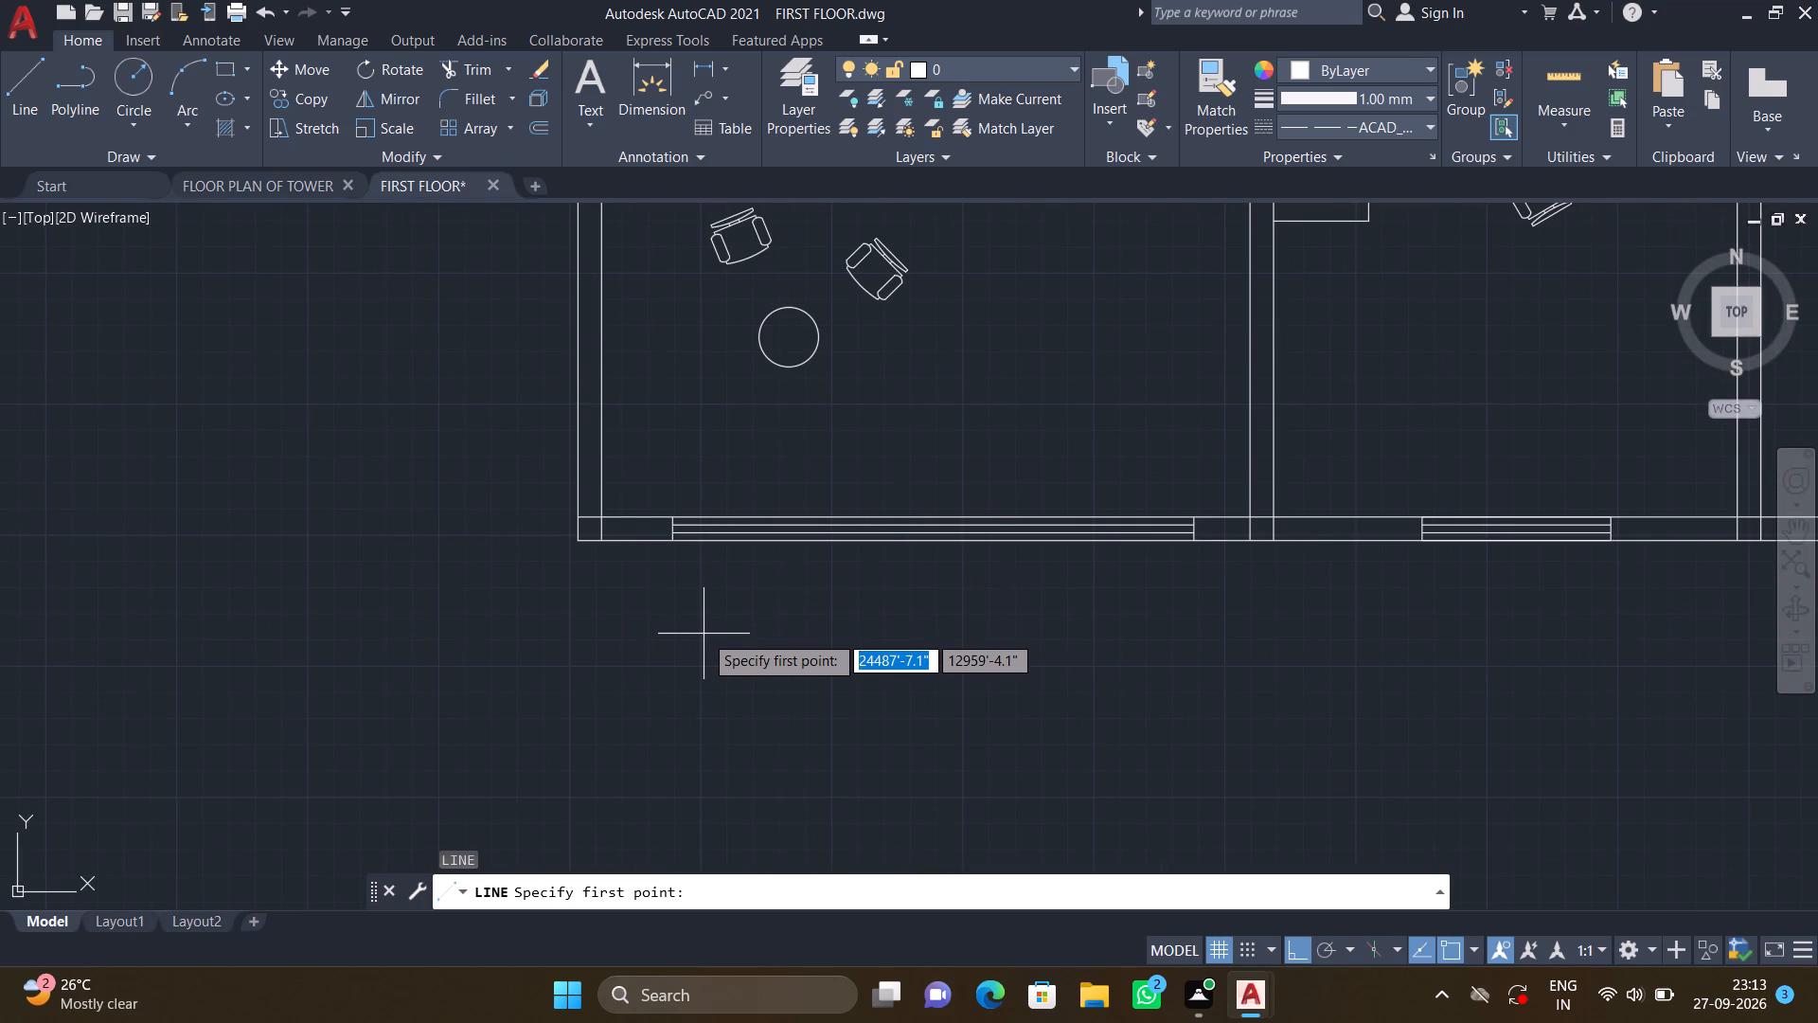
pyautogui.moveTo(761, 673); pyautogui.dragTo(620, 625, button='middle')
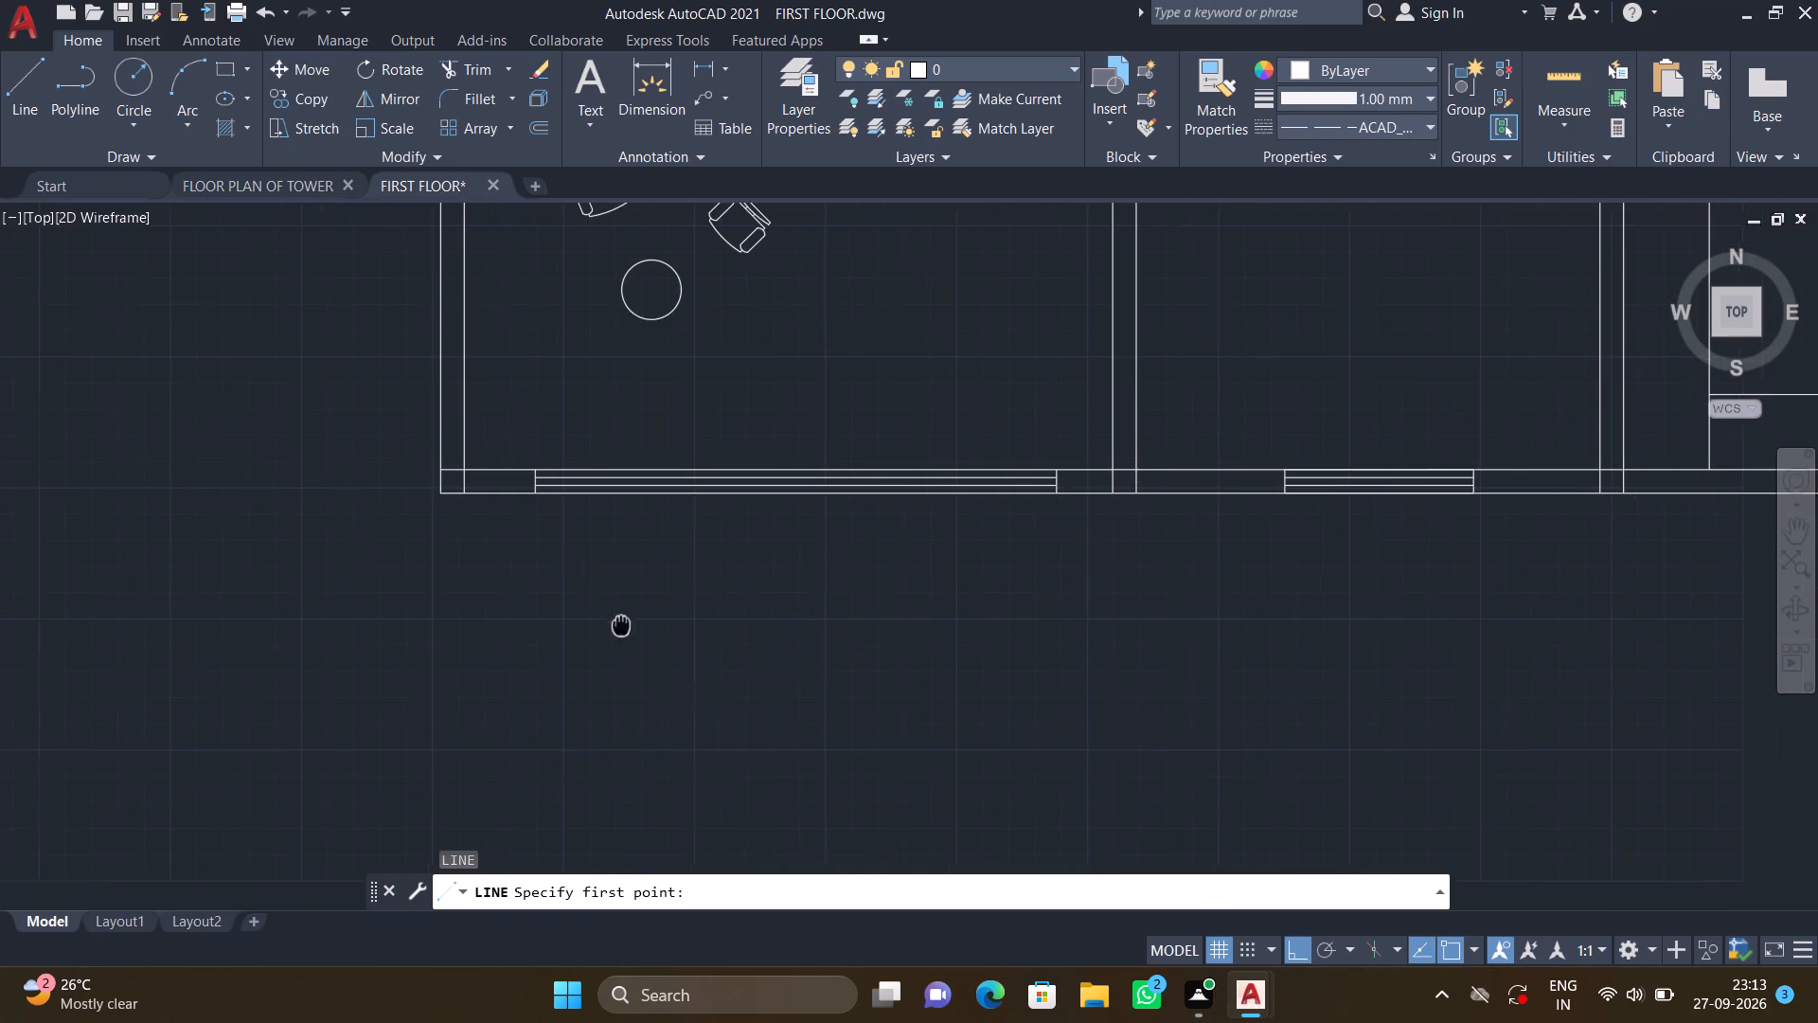
pyautogui.scroll(-1, 884, 569)
pyautogui.moveTo(879, 565); pyautogui.dragTo(509, 543, button='middle')
pyautogui.scroll(4, 772, 503)
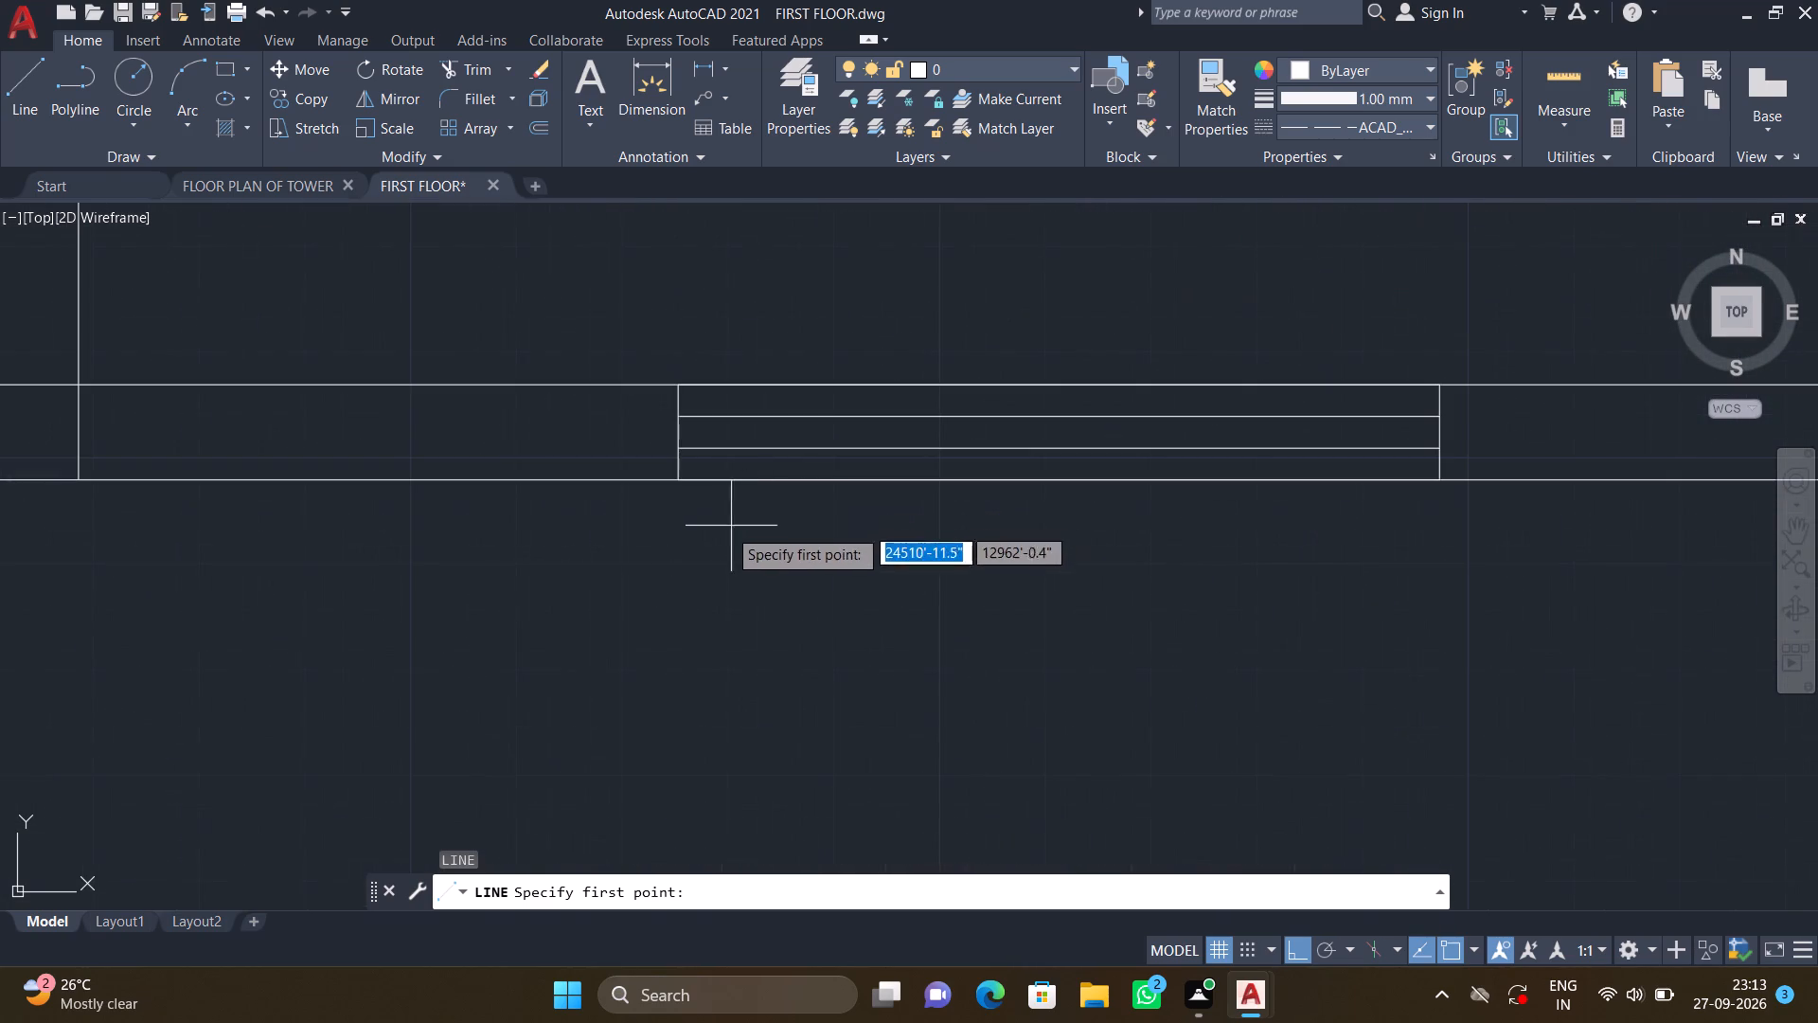
pyautogui.click(605, 479)
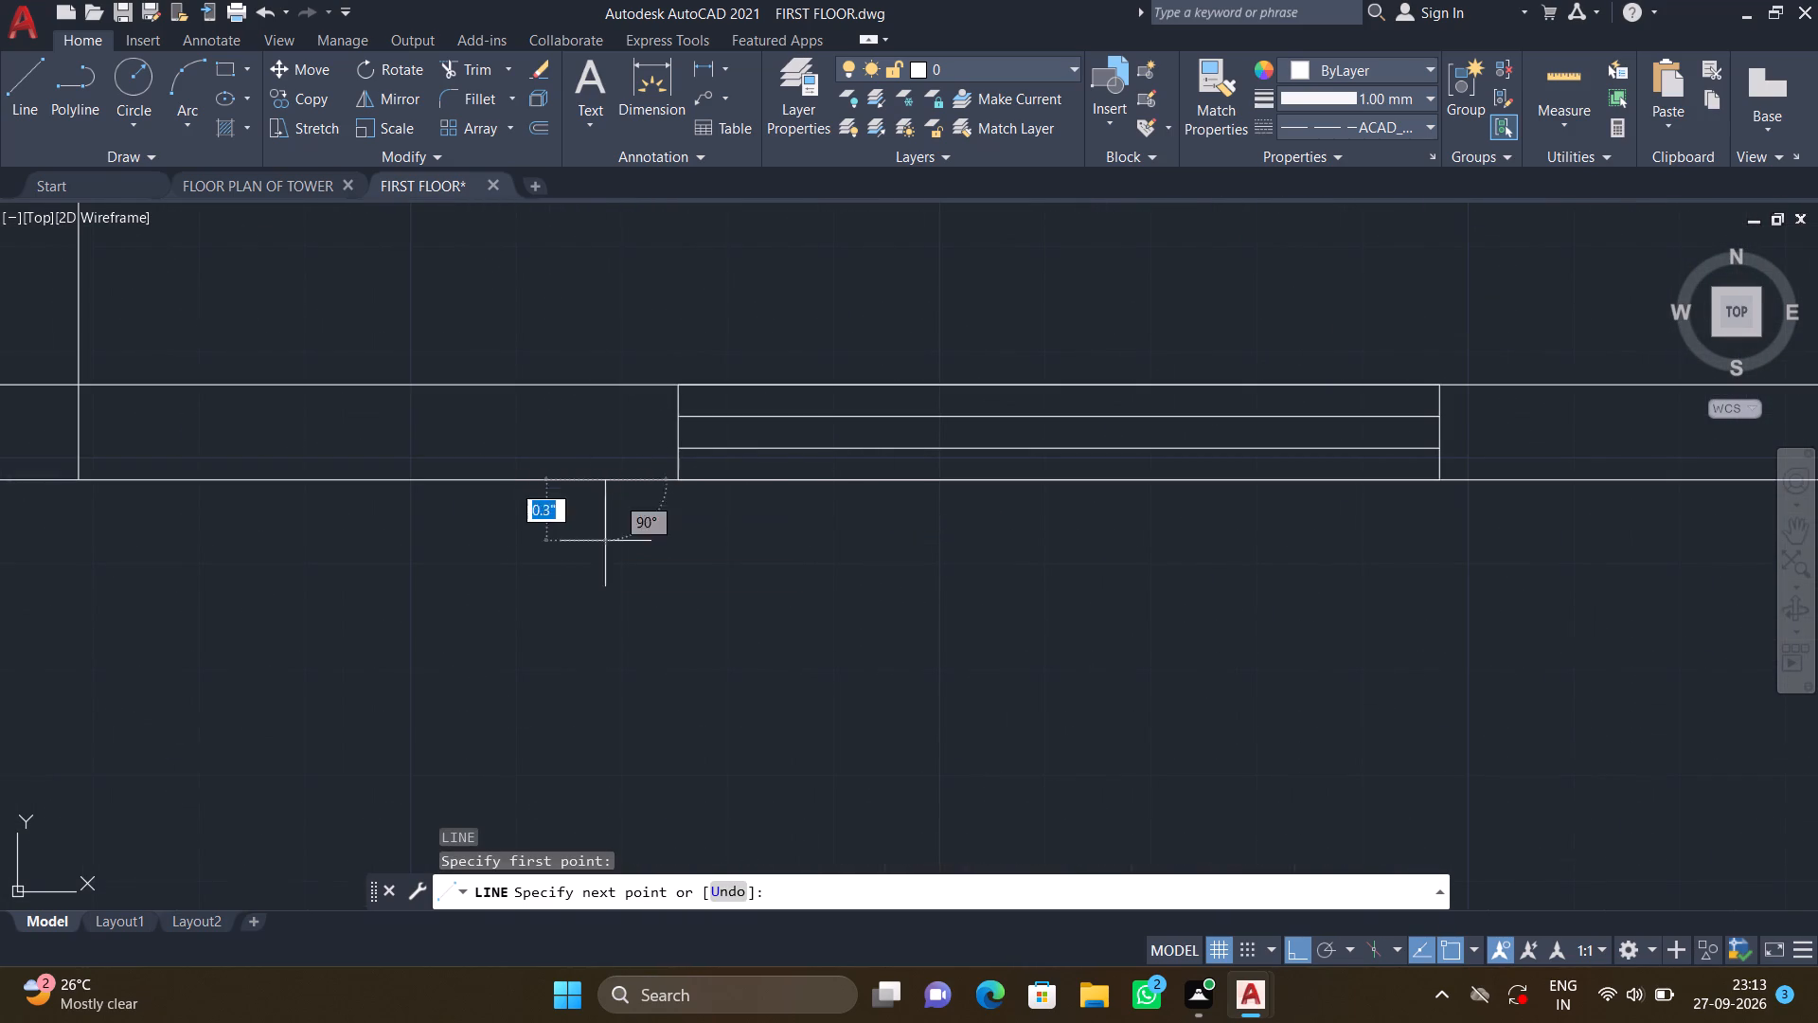
pyautogui.click(598, 638)
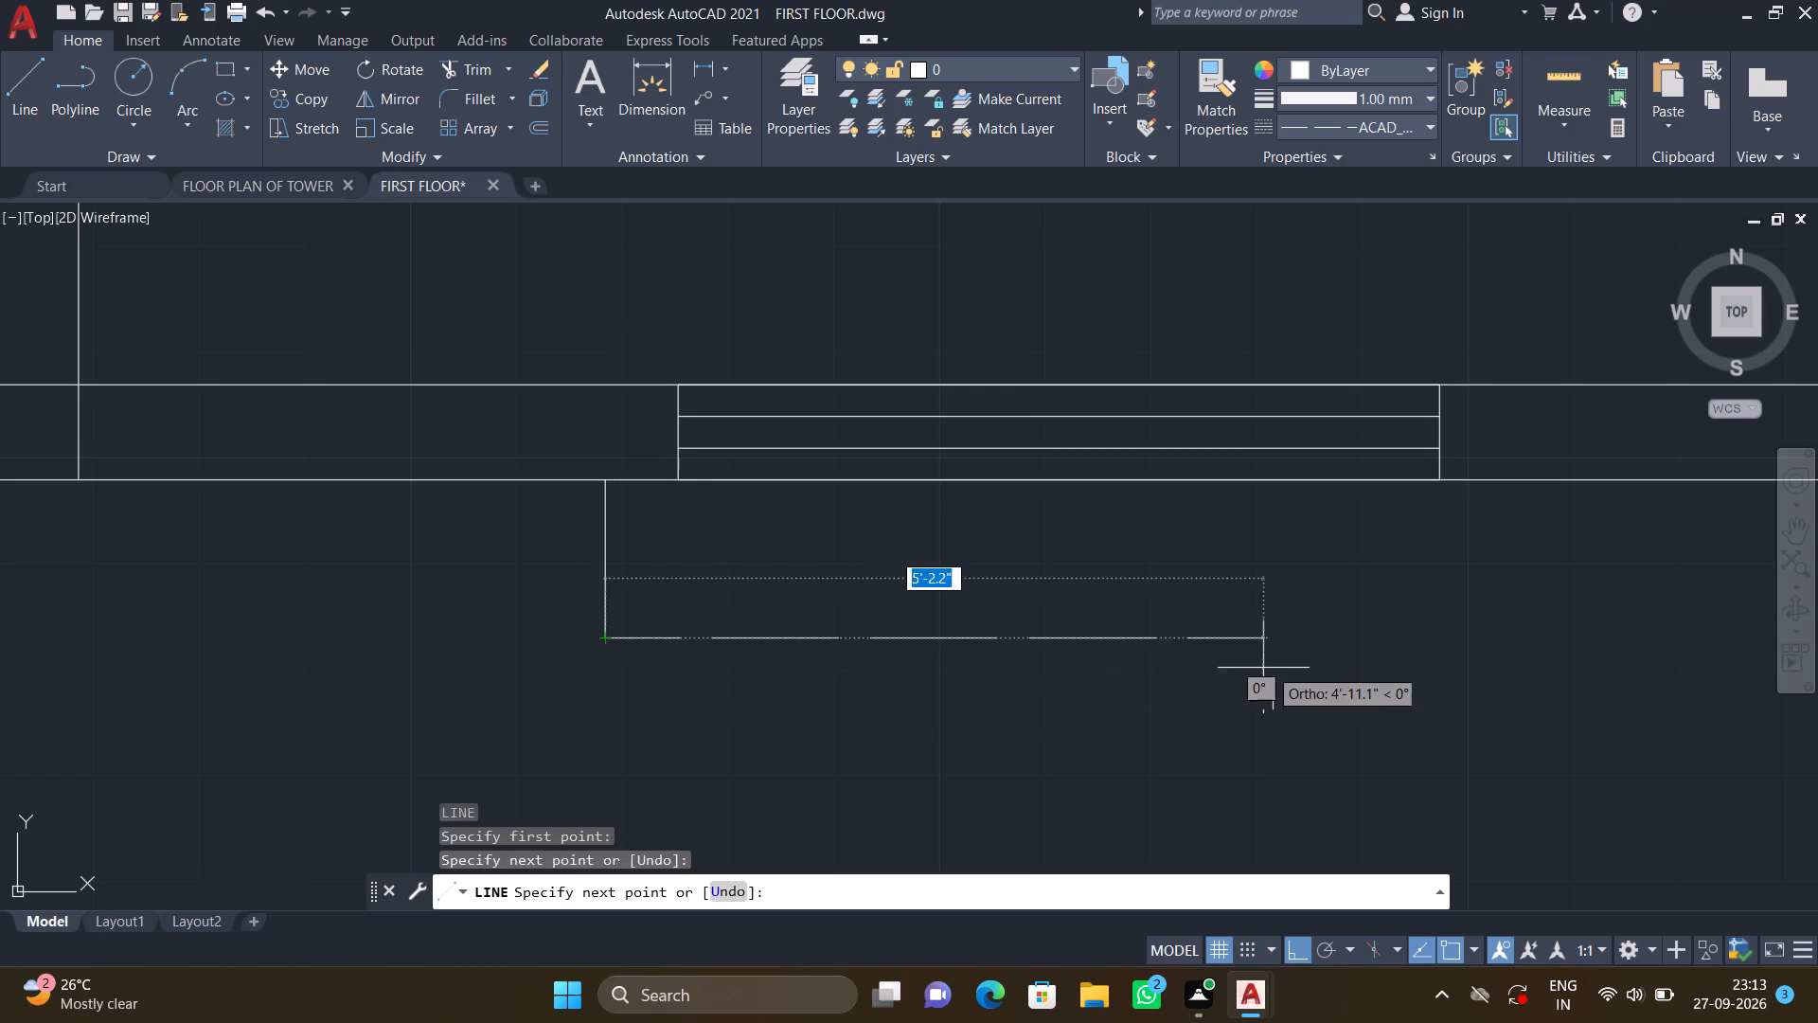
pyautogui.moveTo(1266, 656); pyautogui.dragTo(1057, 619, button='middle')
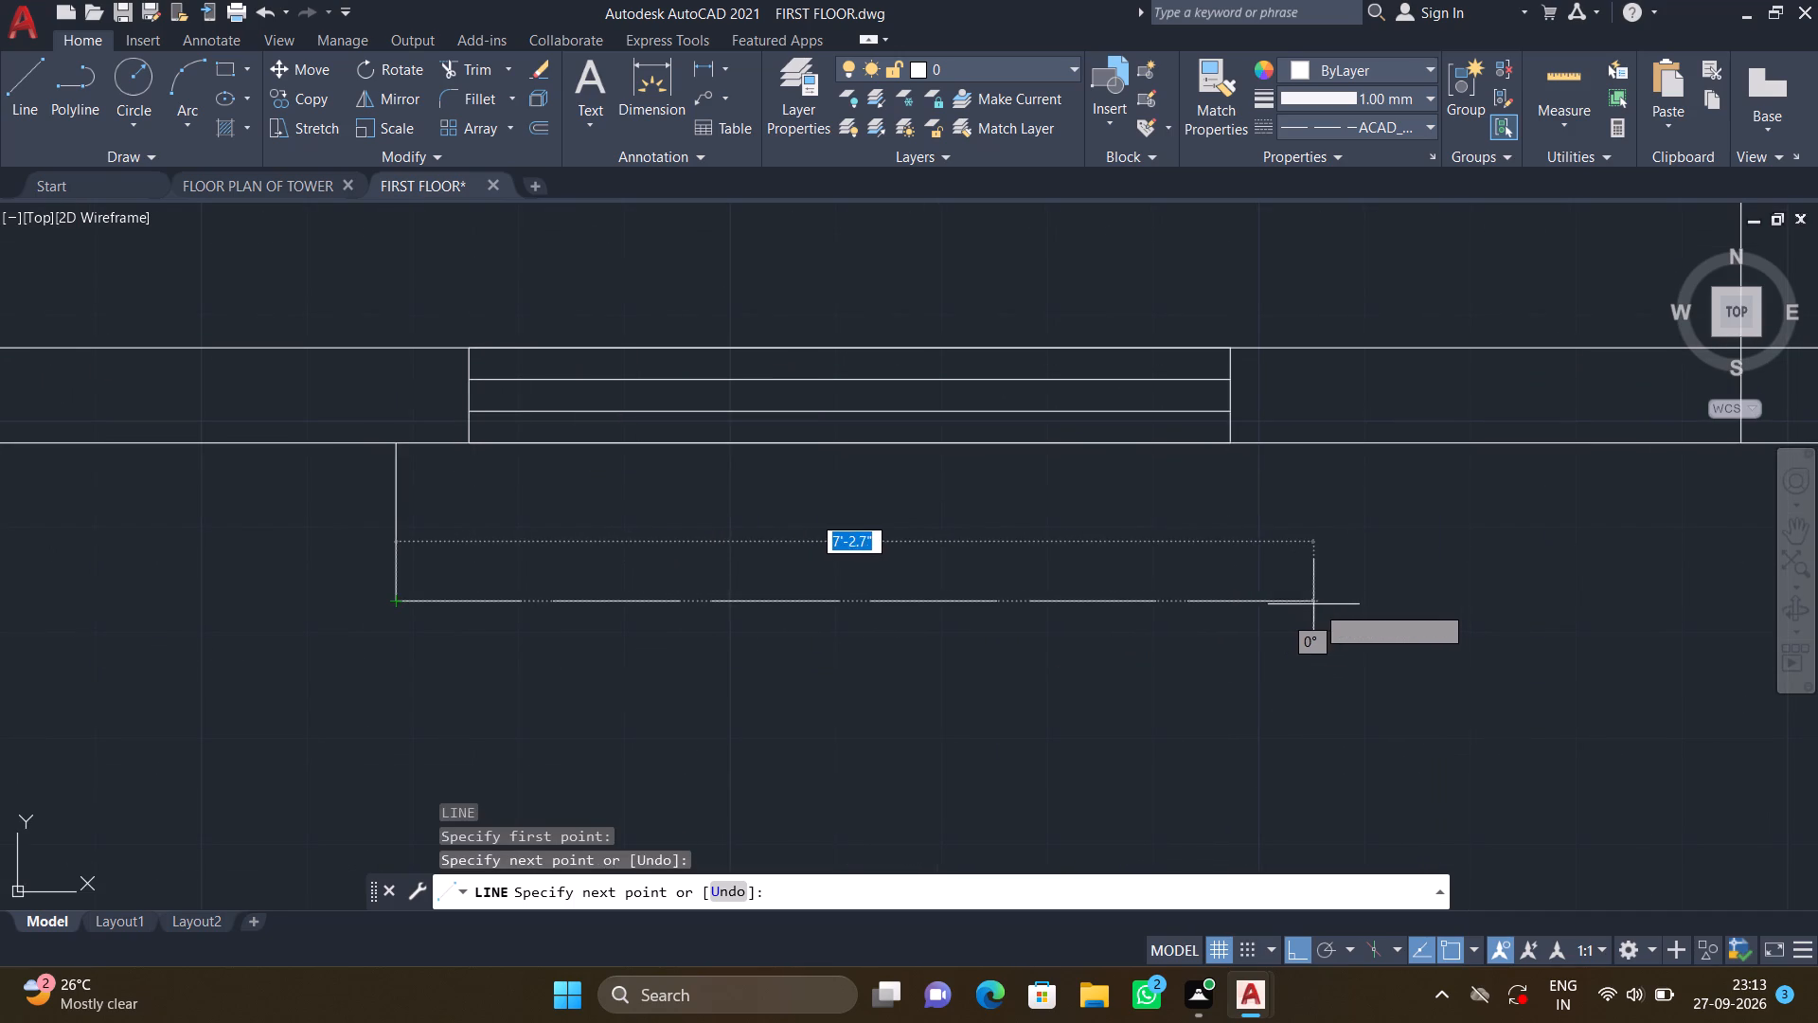
pyautogui.click(1311, 601)
pyautogui.click(1315, 440)
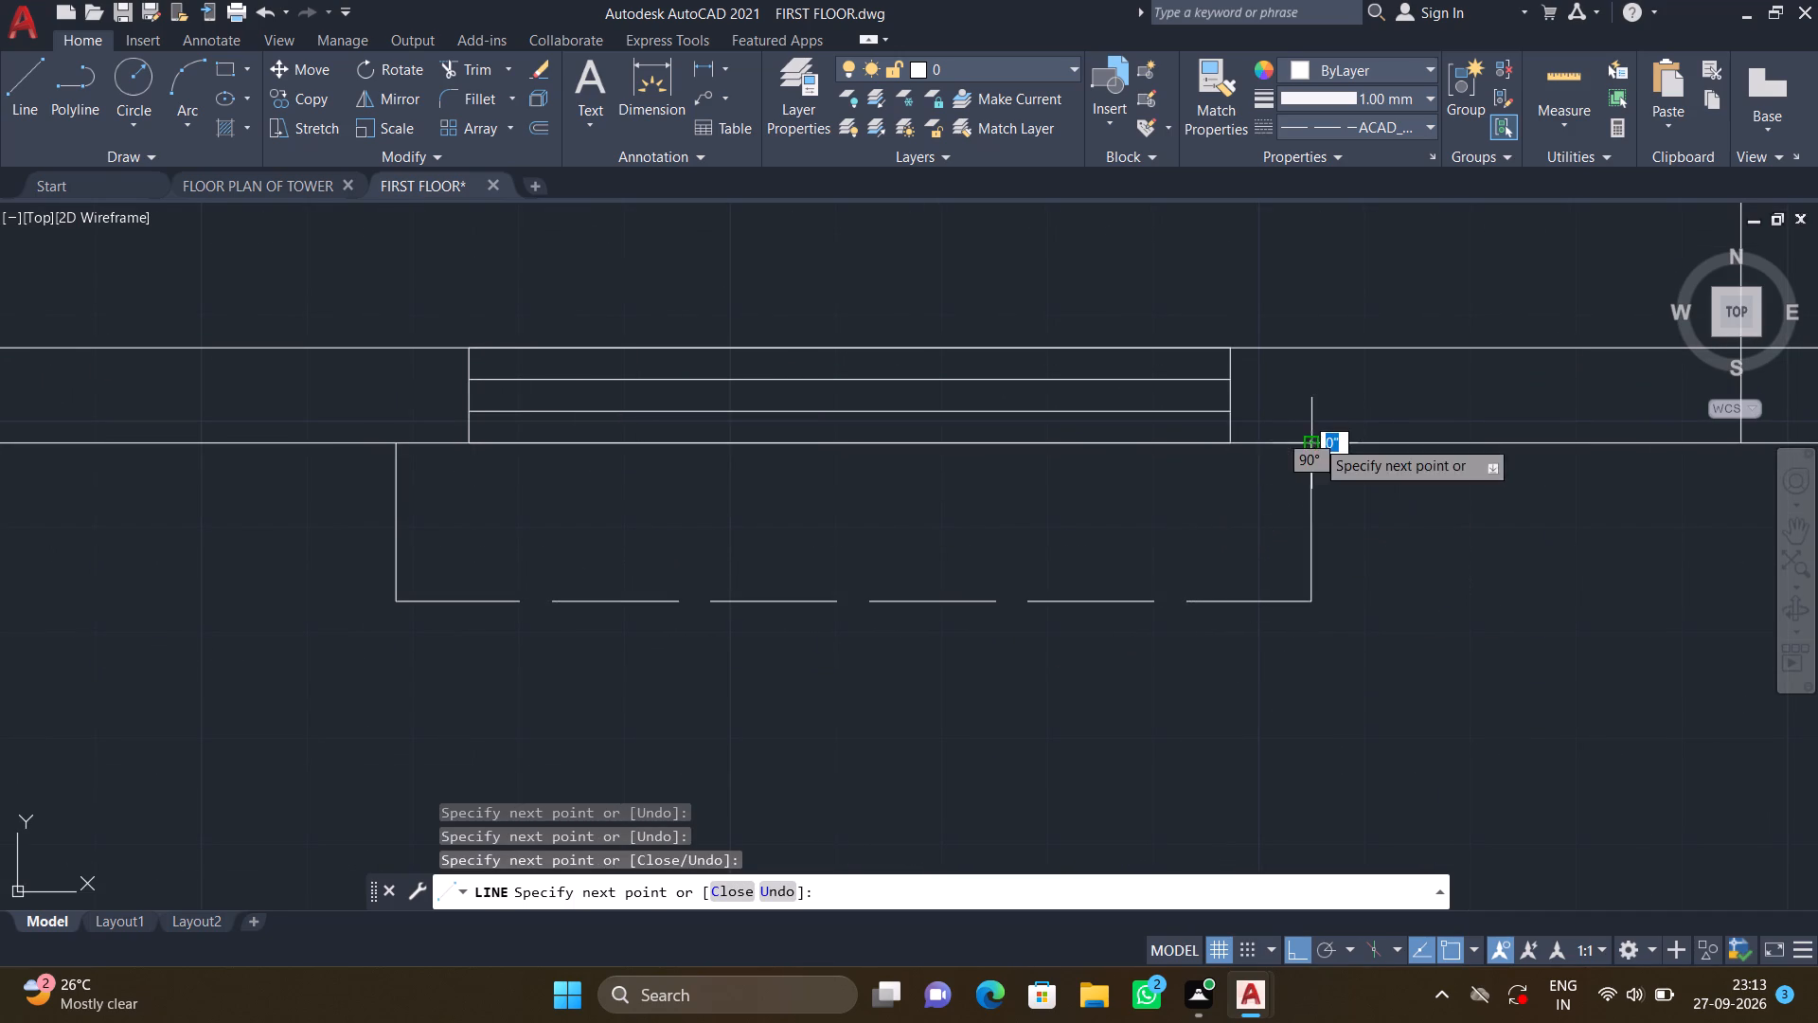
pyautogui.press('Return')
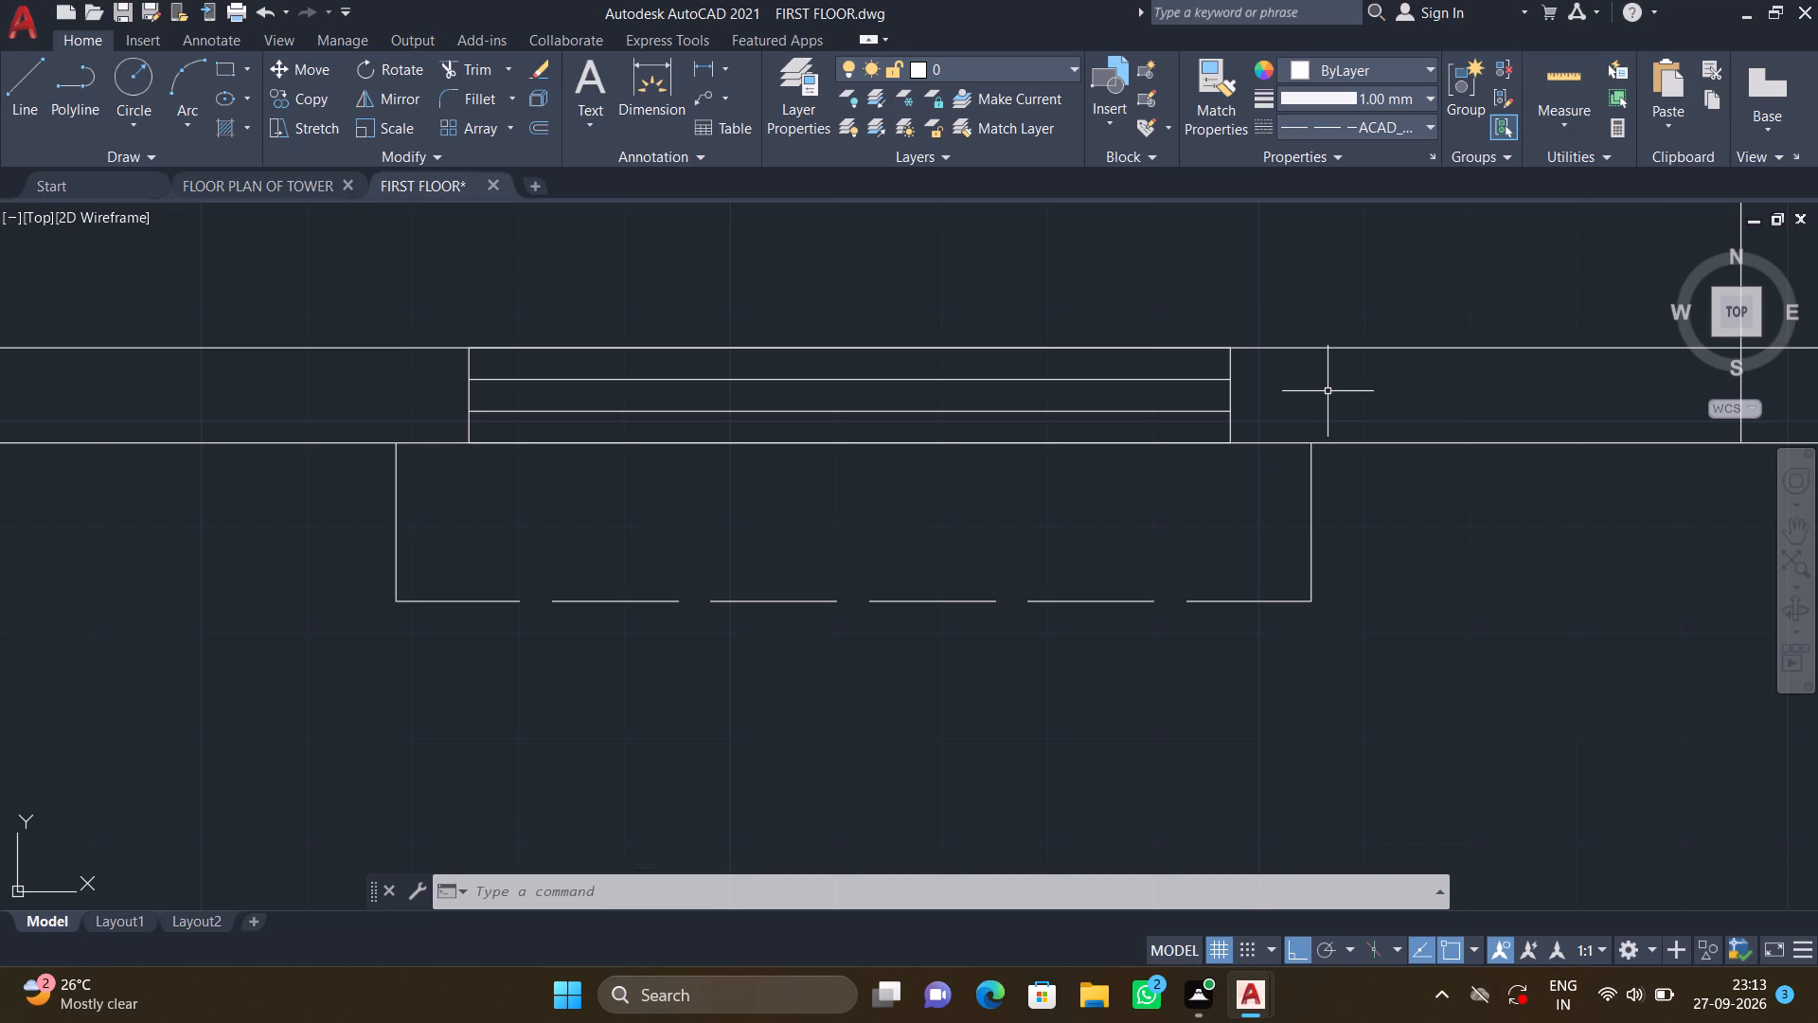
# Draw a vertical dashed line about 2'-10" long joining the outer ends of the two short east wall projections north of the double-basin window.
pyautogui.press('l')
pyautogui.press('Return')
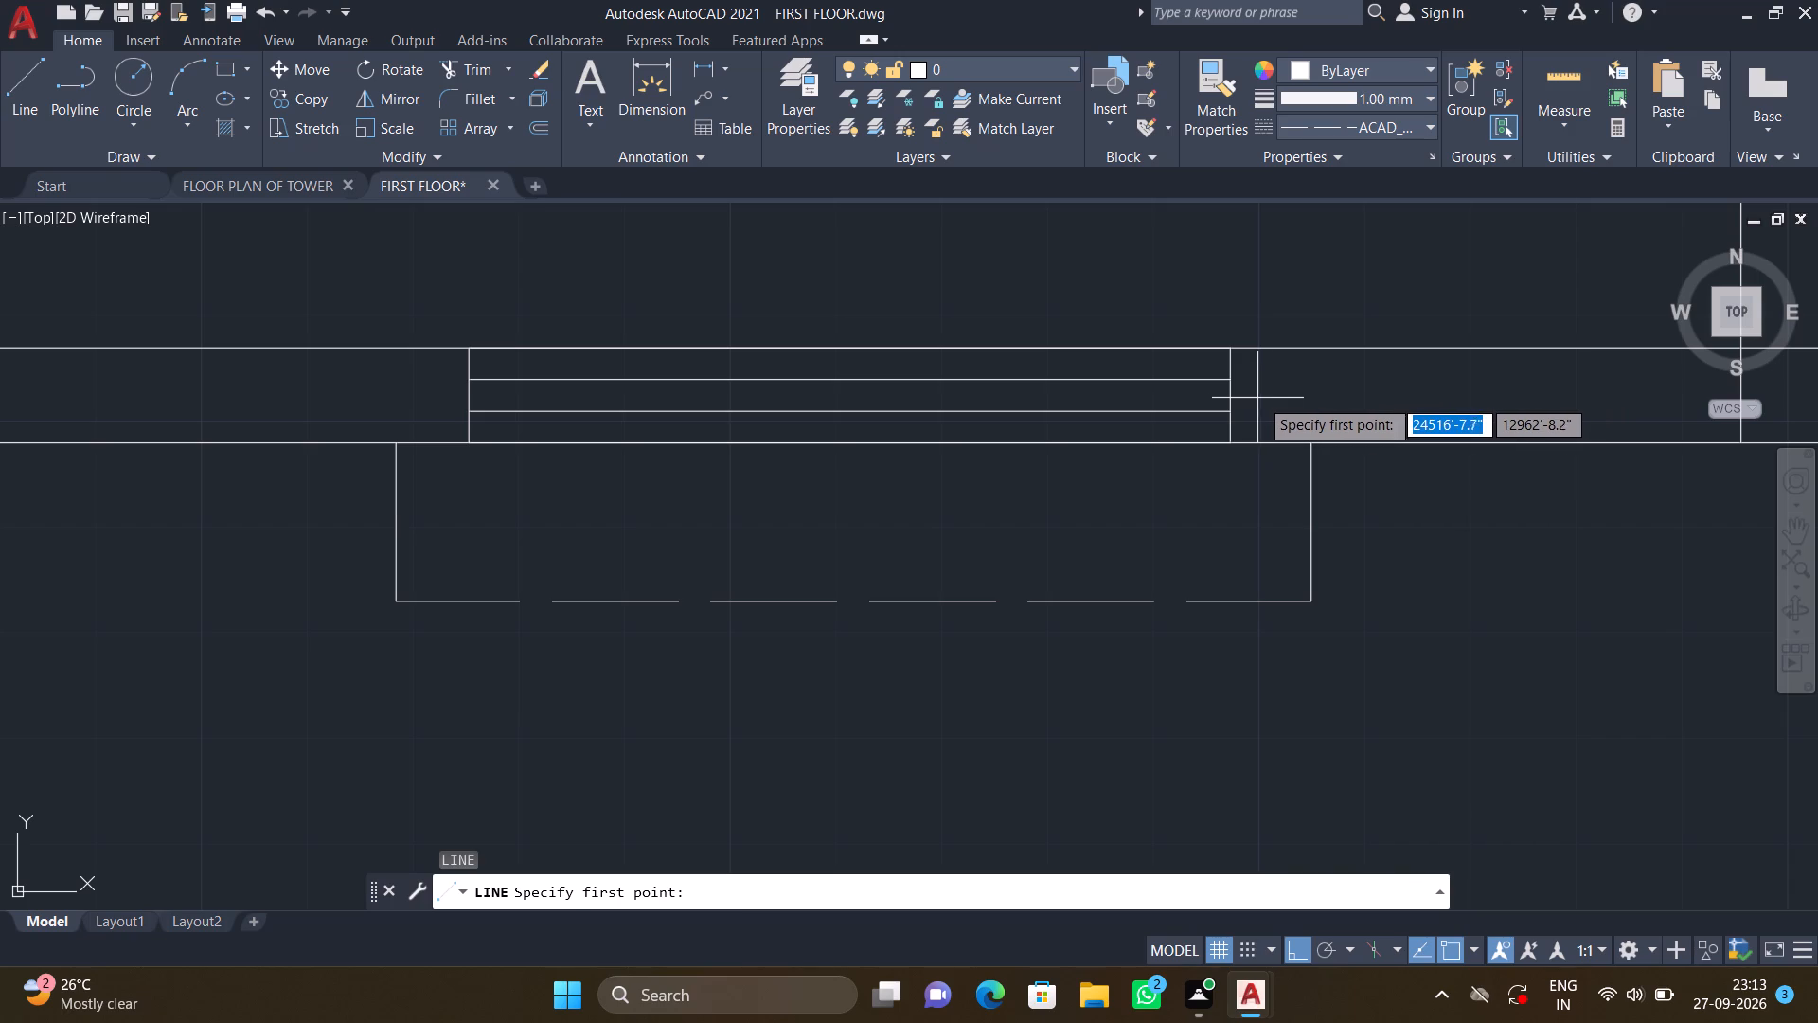
pyautogui.scroll(-4, 1283, 407)
pyautogui.moveTo(1043, 518); pyautogui.dragTo(721, 610, button='middle')
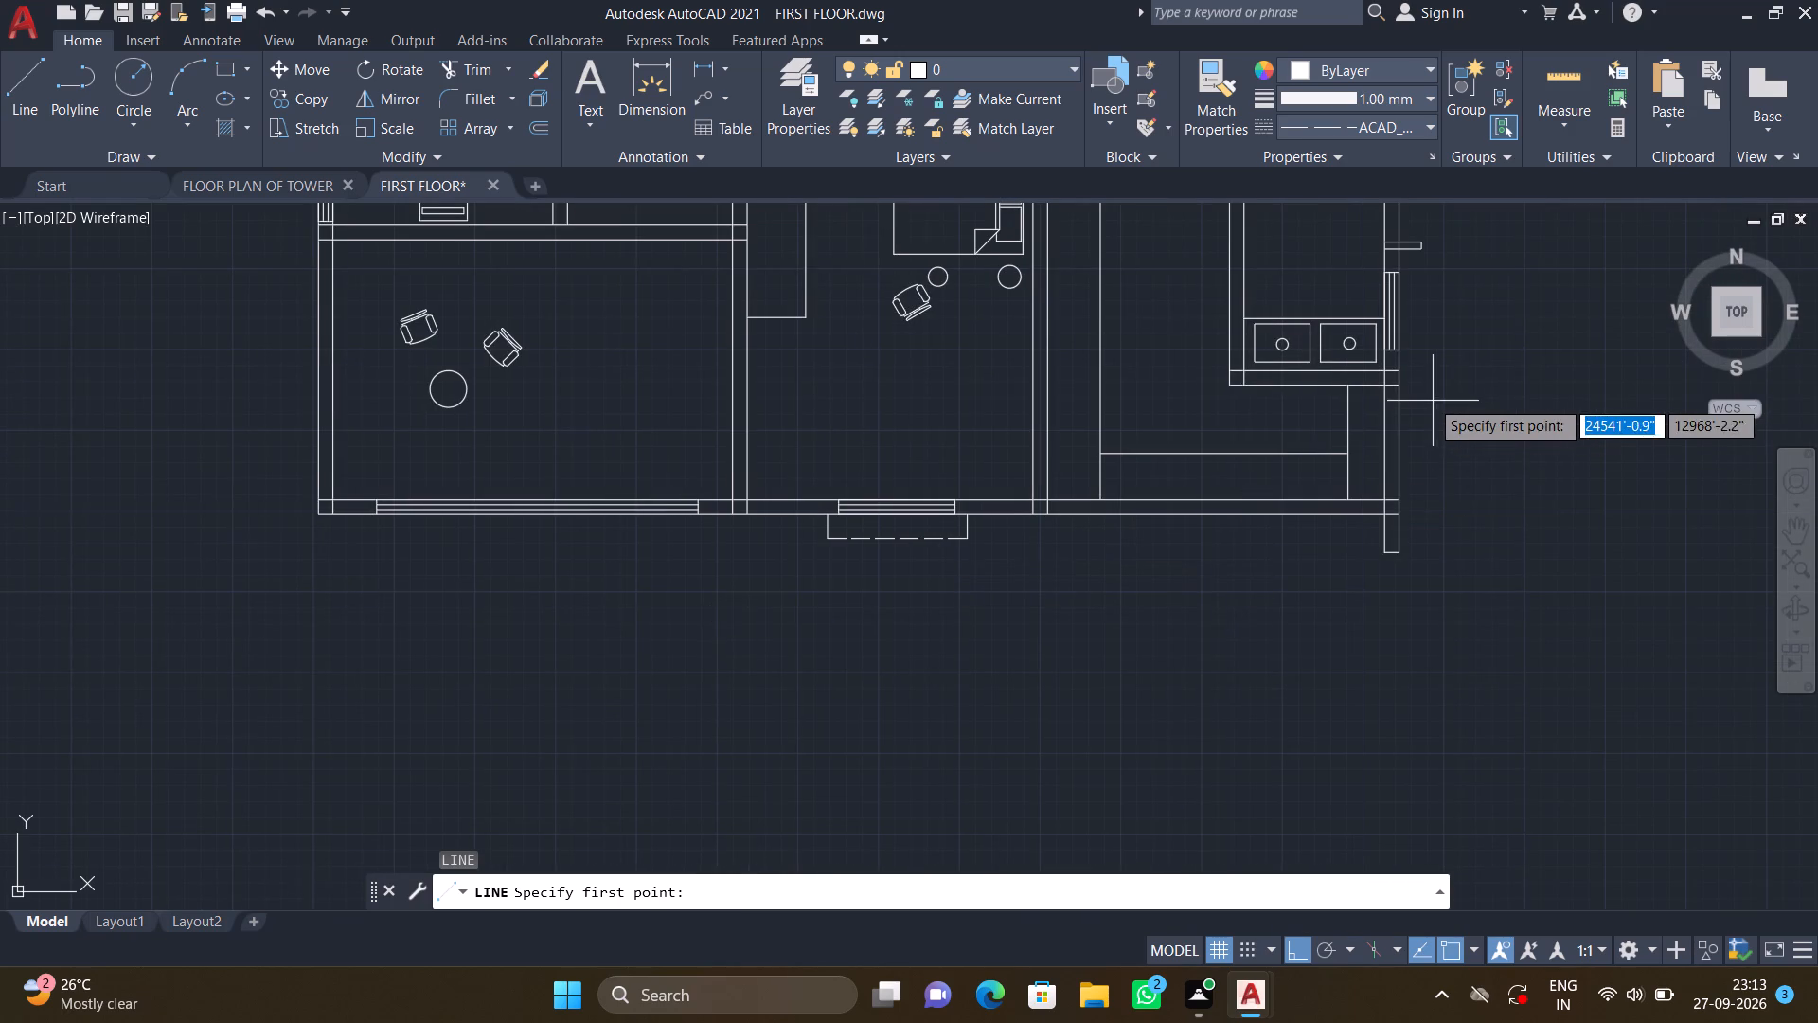
pyautogui.moveTo(1299, 400); pyautogui.dragTo(1033, 490, button='middle')
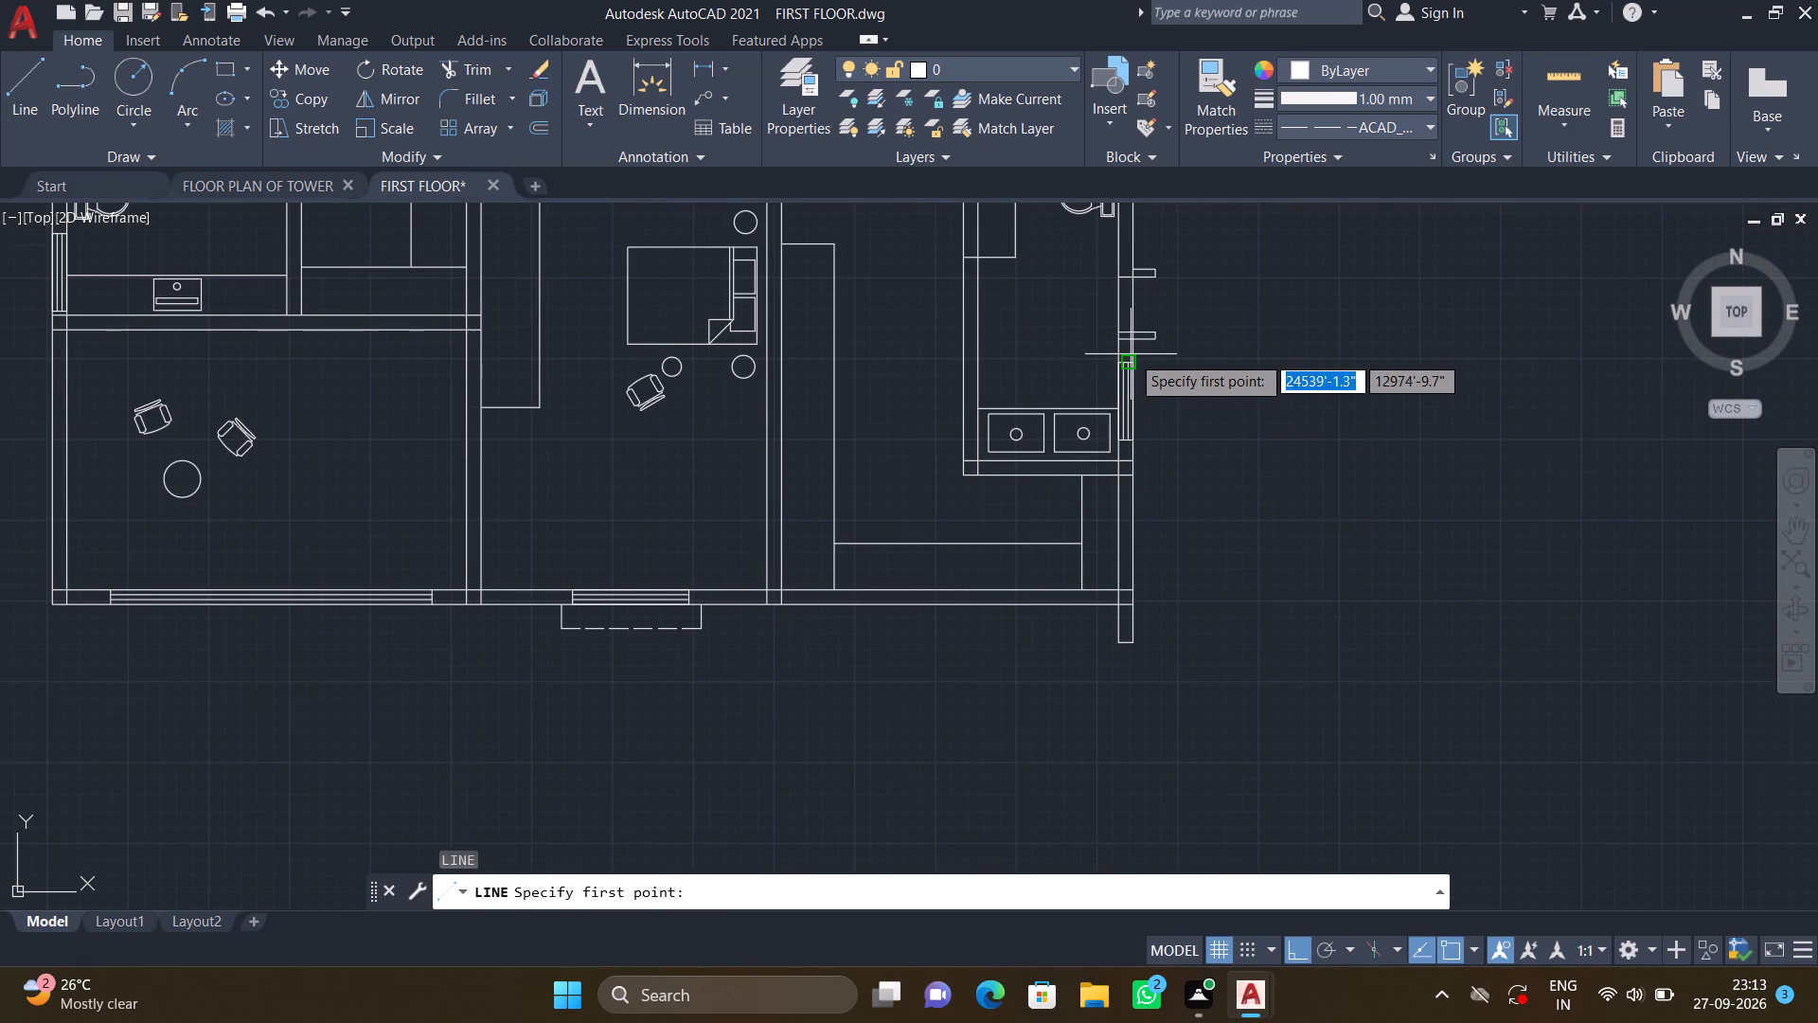
pyautogui.moveTo(1122, 363); pyautogui.dragTo(1055, 408, button='middle')
pyautogui.scroll(3, 1095, 342)
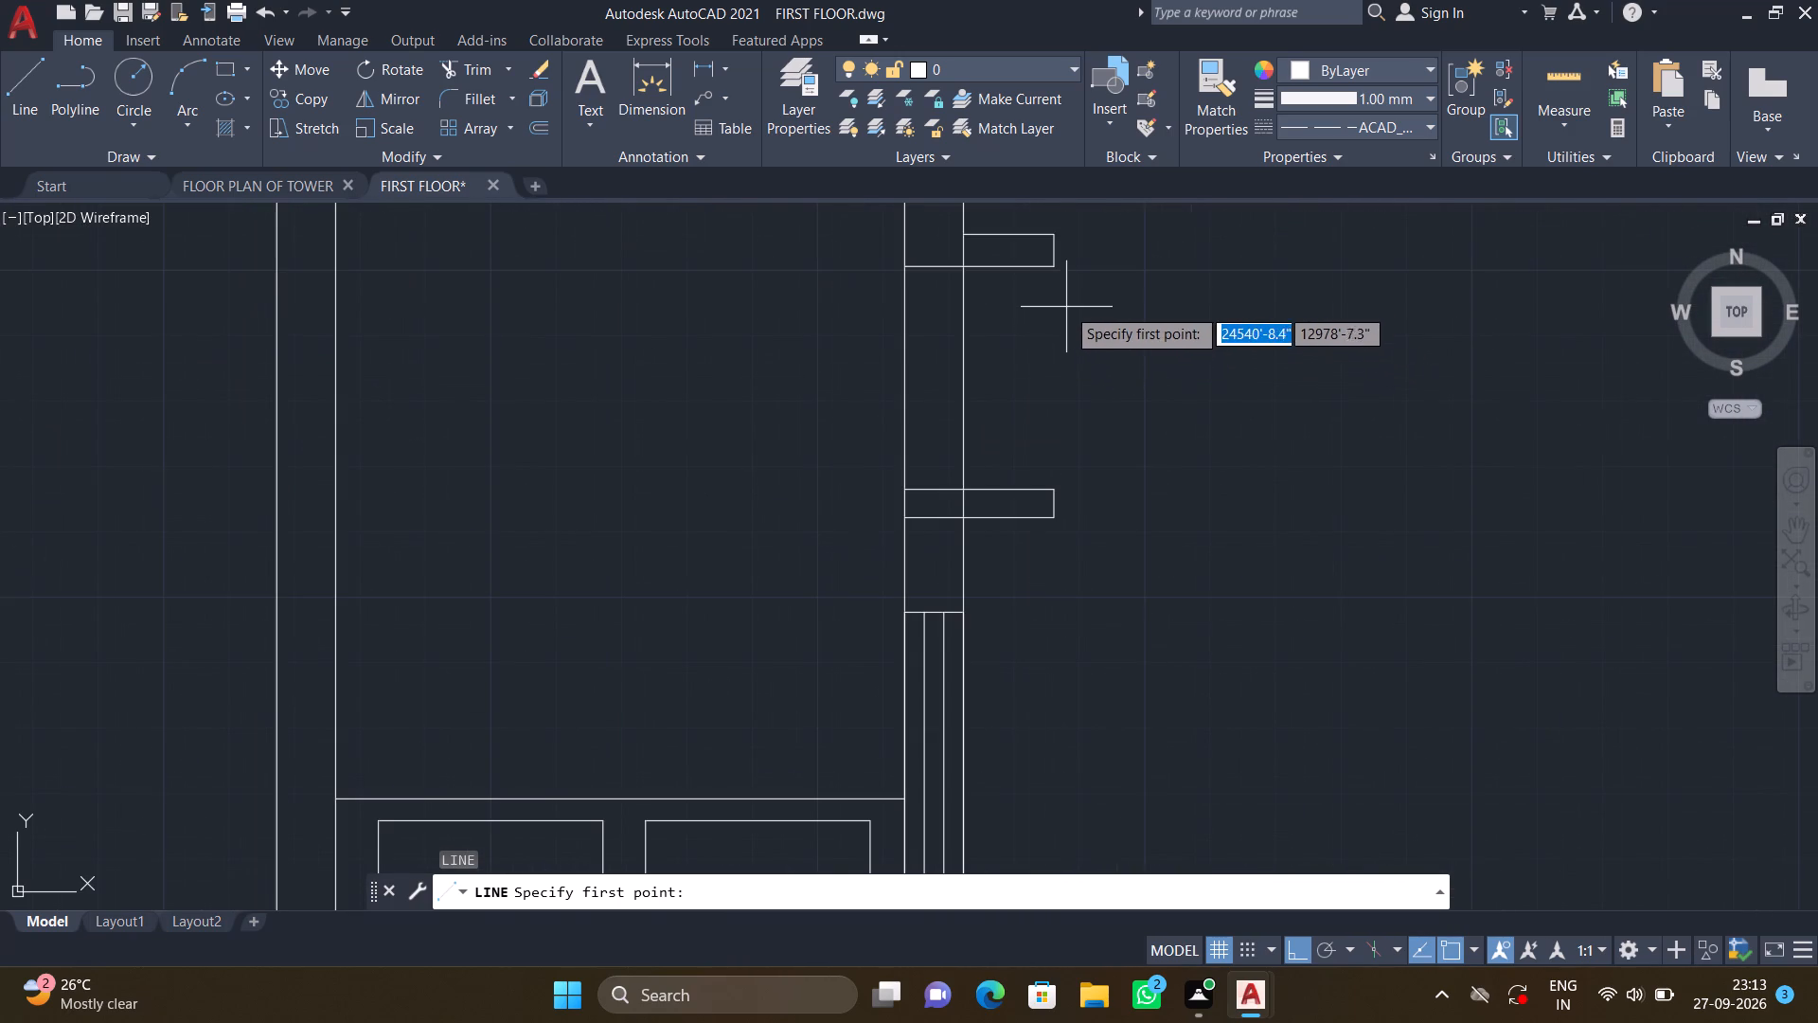
pyautogui.click(1051, 266)
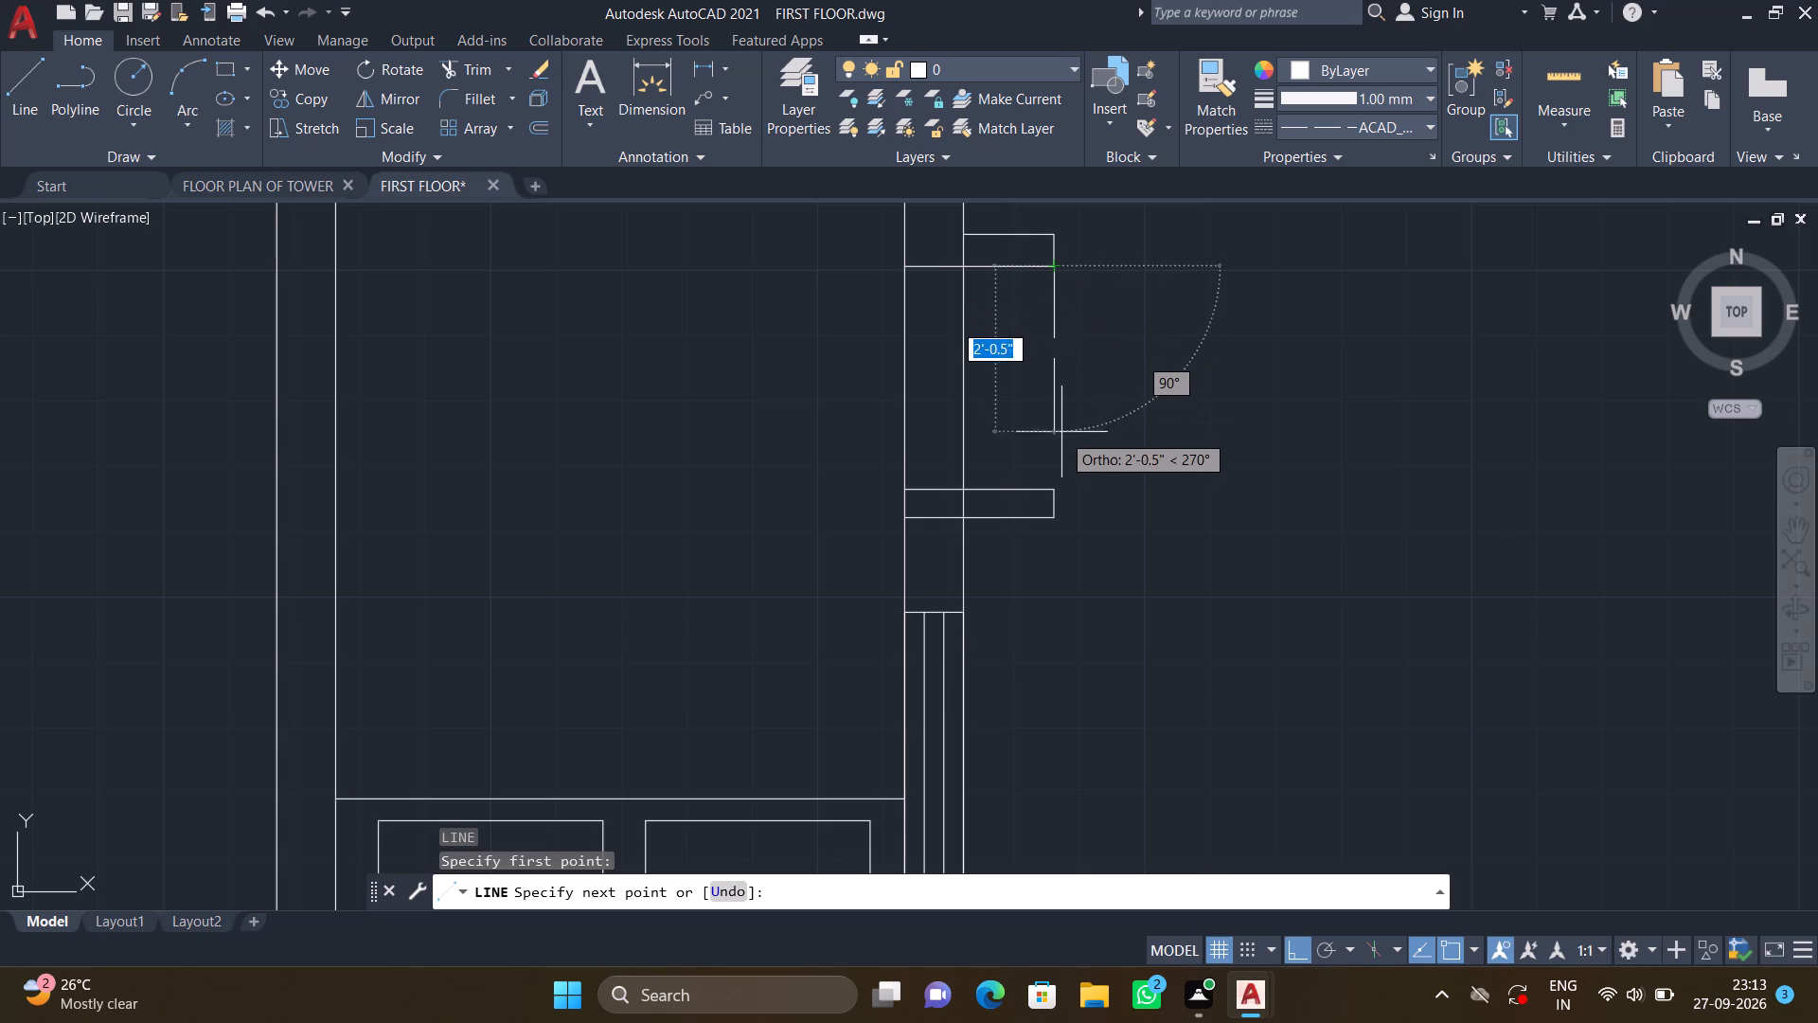
pyautogui.scroll(3, 1051, 489)
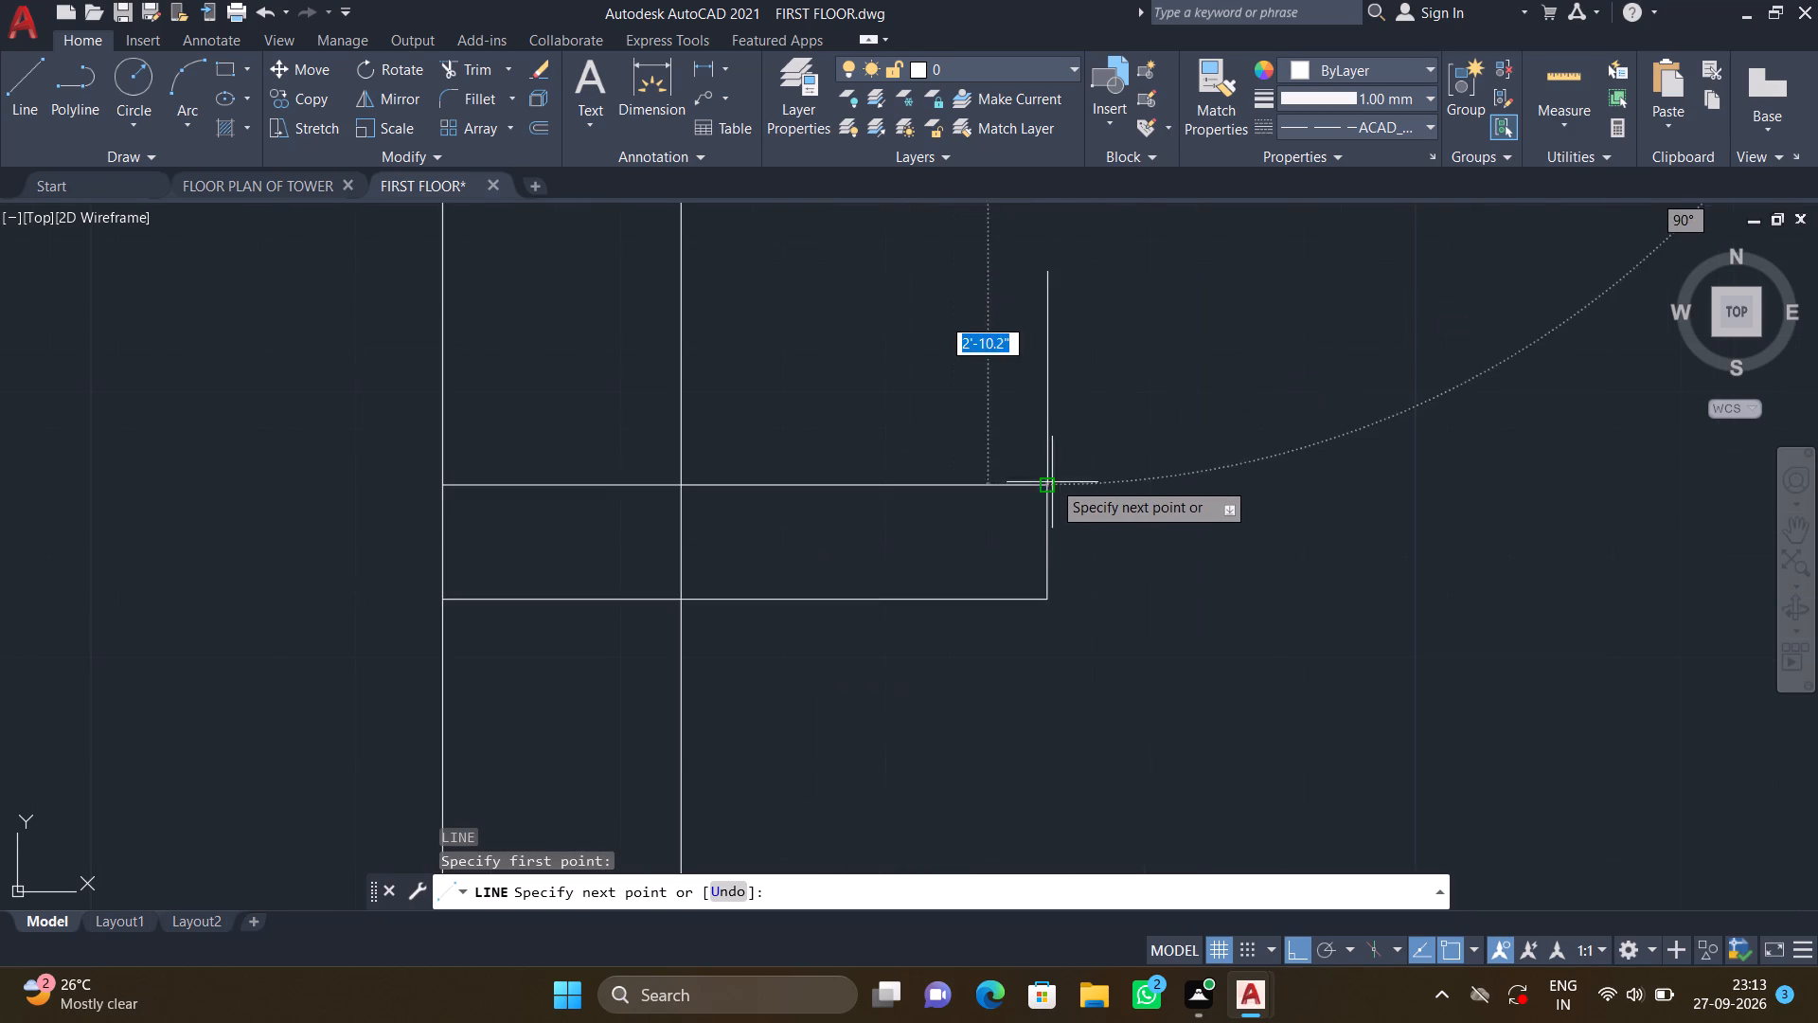
pyautogui.click(1045, 488)
pyautogui.press('Return')
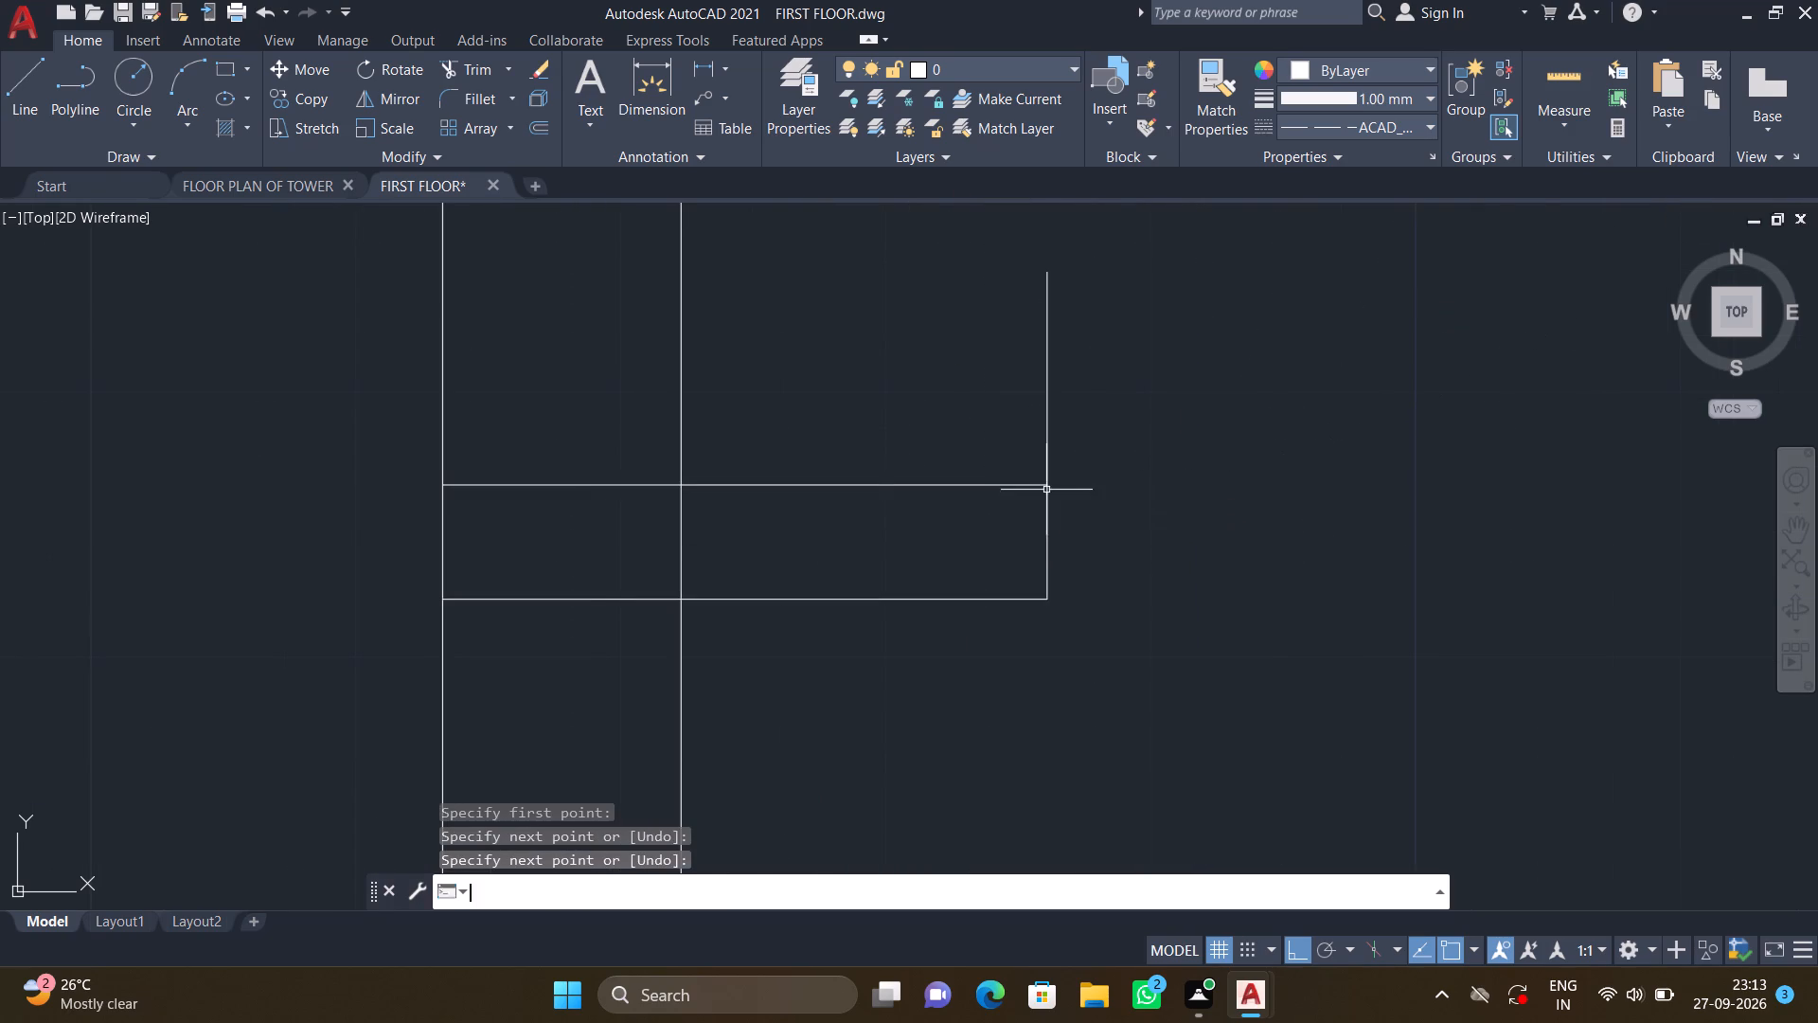
pyautogui.scroll(-3, 1026, 453)
pyautogui.moveTo(891, 358); pyautogui.dragTo(952, 565, button='middle')
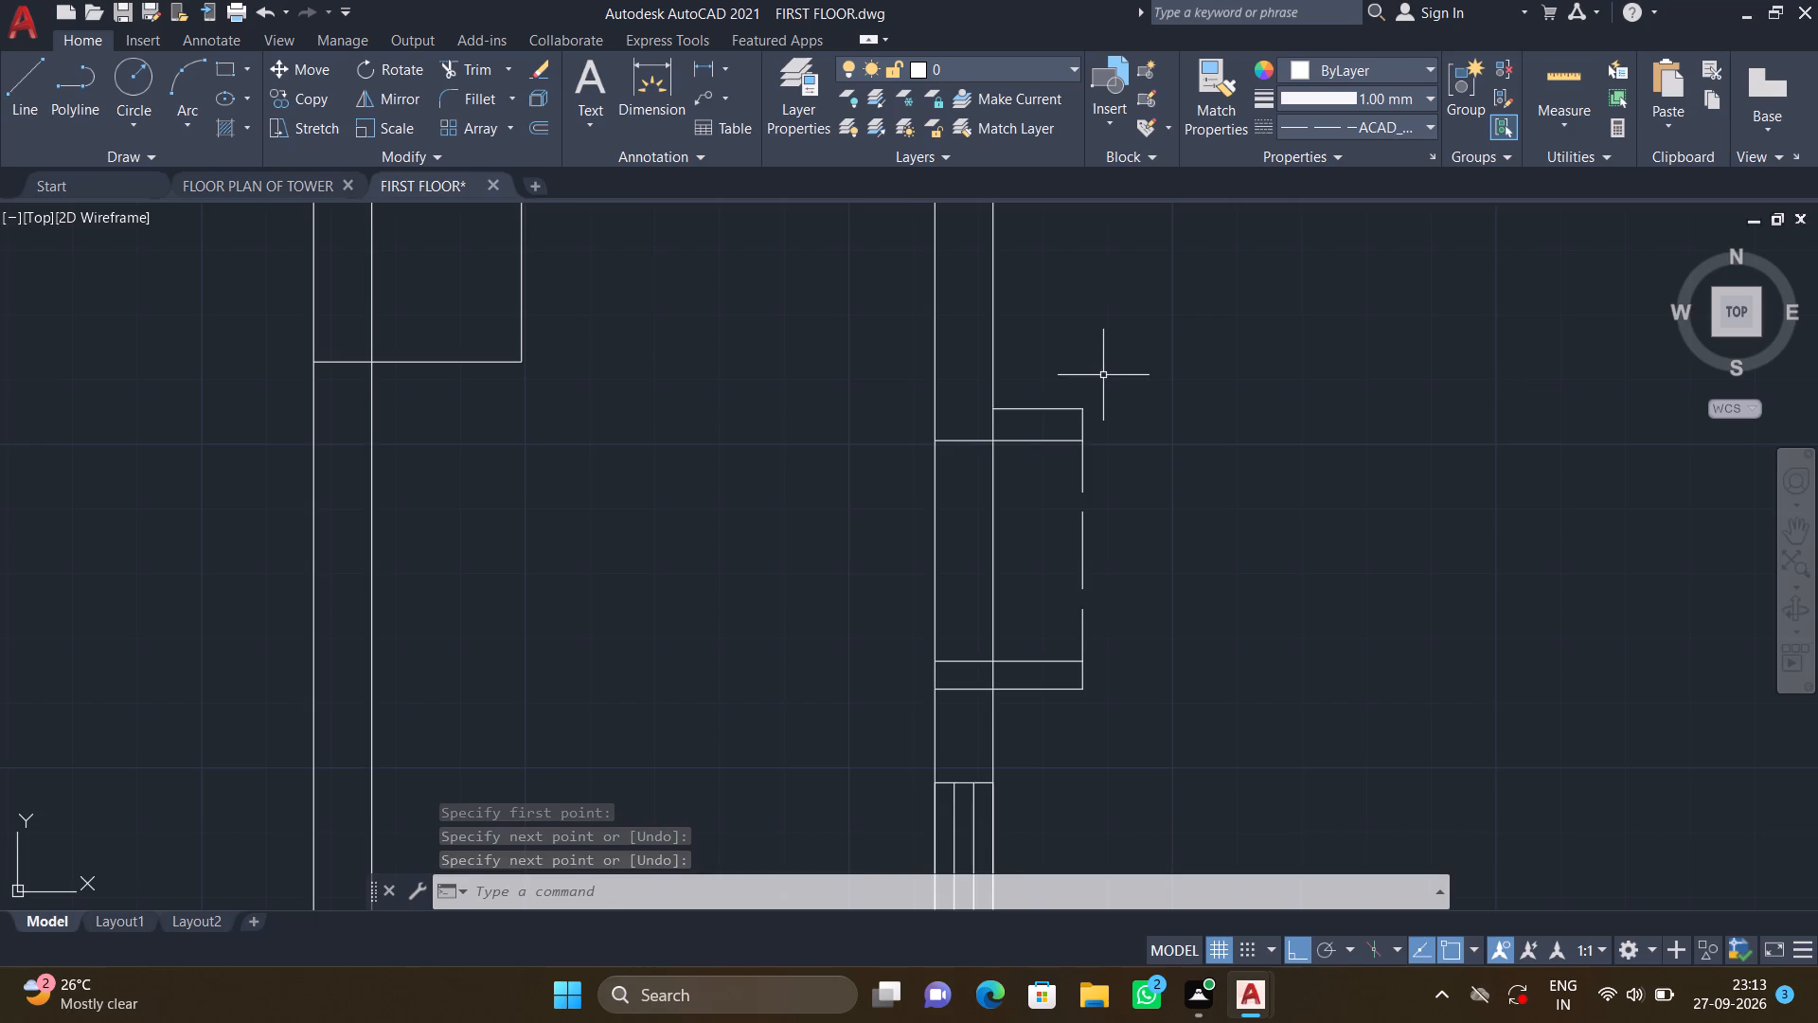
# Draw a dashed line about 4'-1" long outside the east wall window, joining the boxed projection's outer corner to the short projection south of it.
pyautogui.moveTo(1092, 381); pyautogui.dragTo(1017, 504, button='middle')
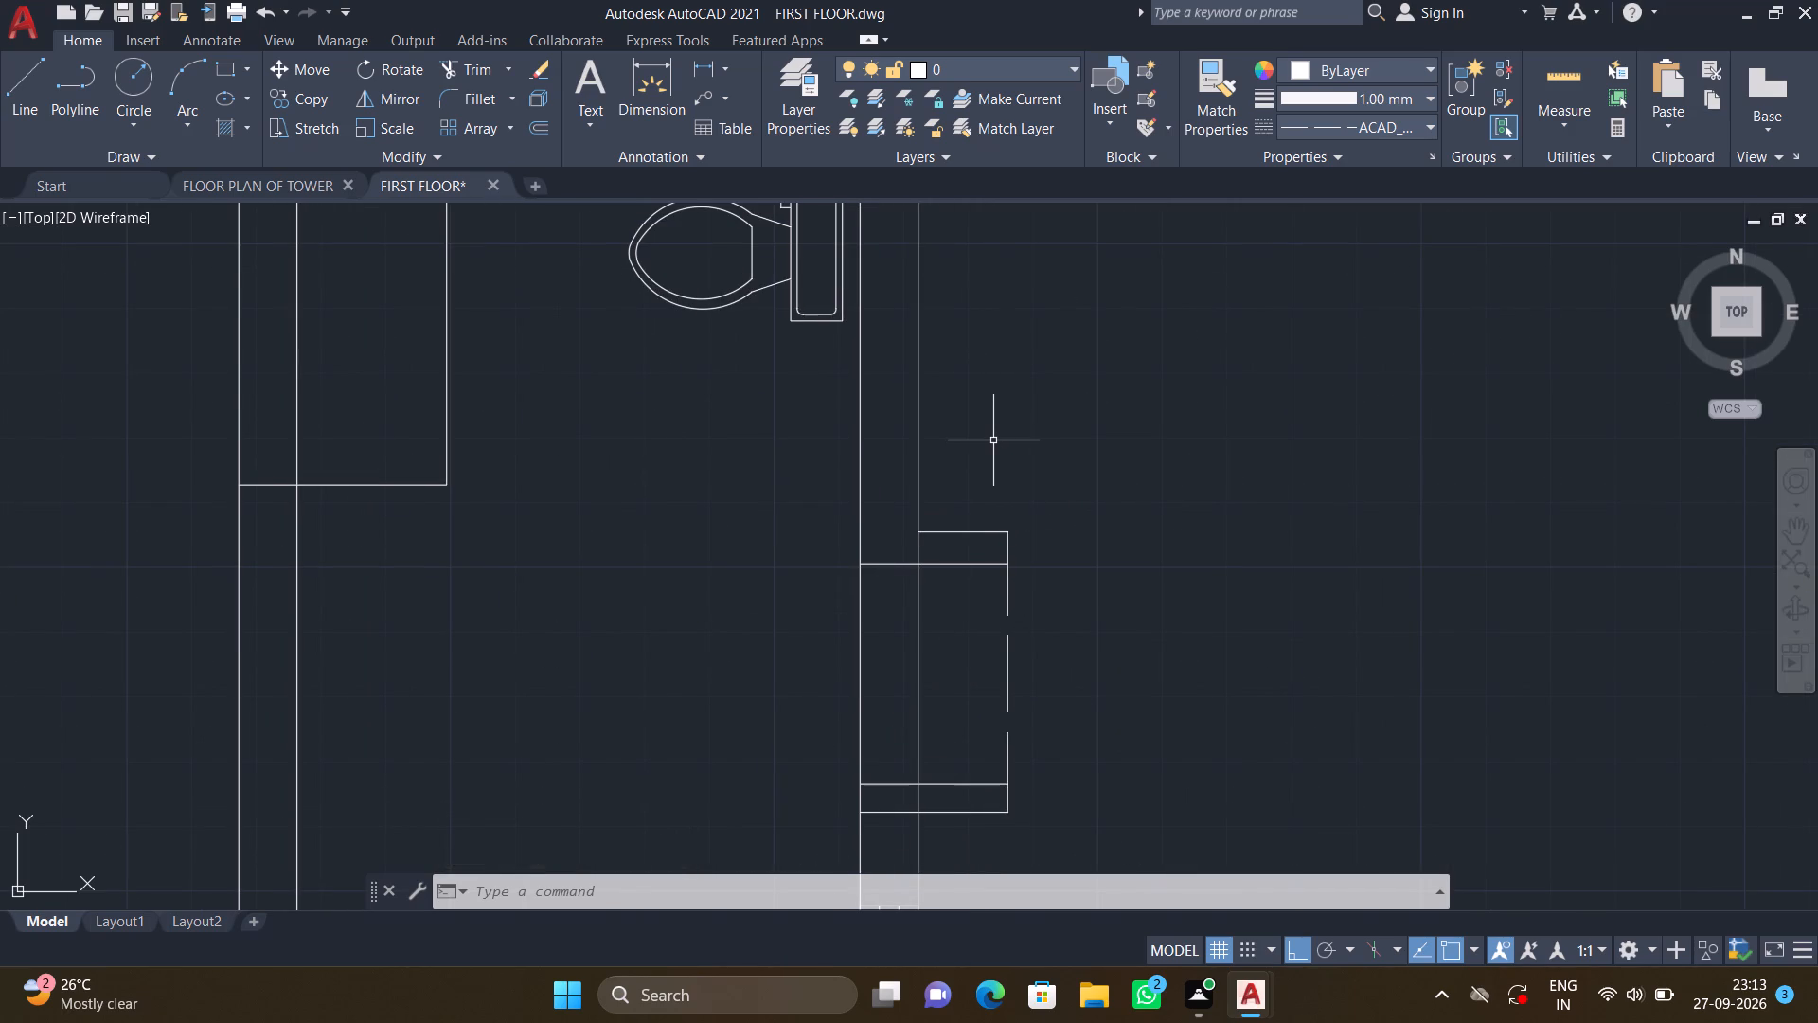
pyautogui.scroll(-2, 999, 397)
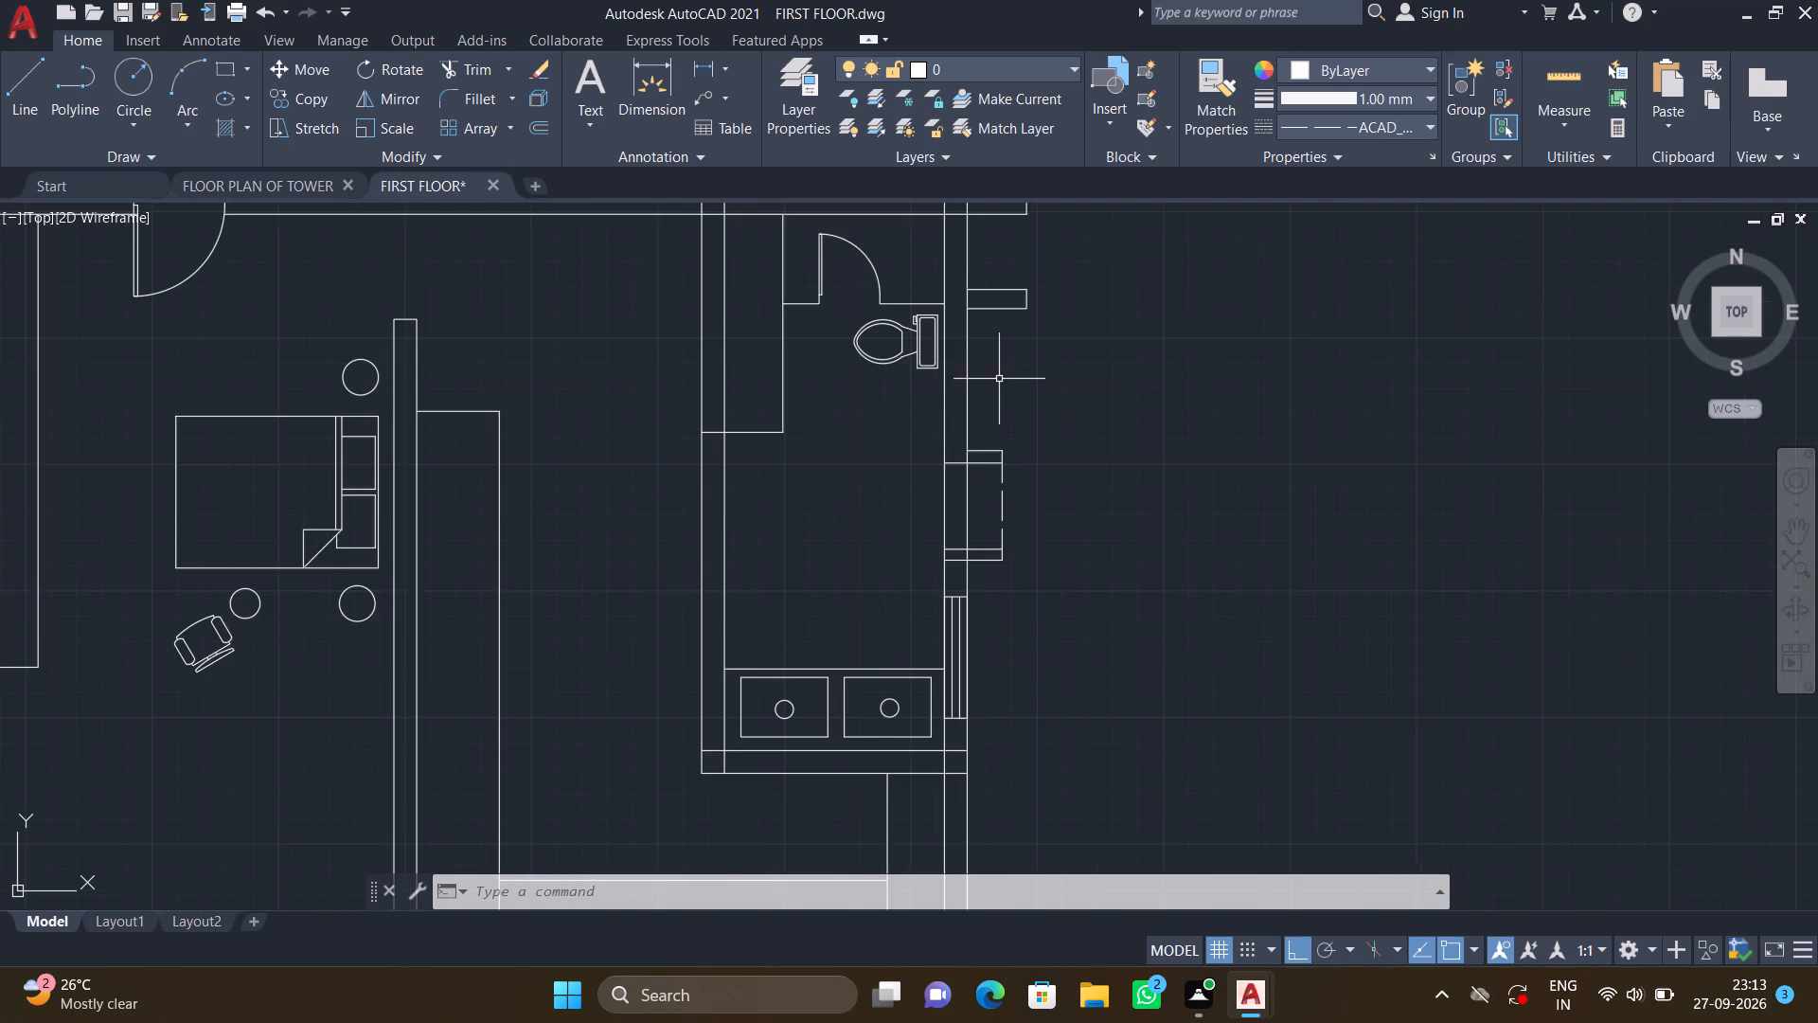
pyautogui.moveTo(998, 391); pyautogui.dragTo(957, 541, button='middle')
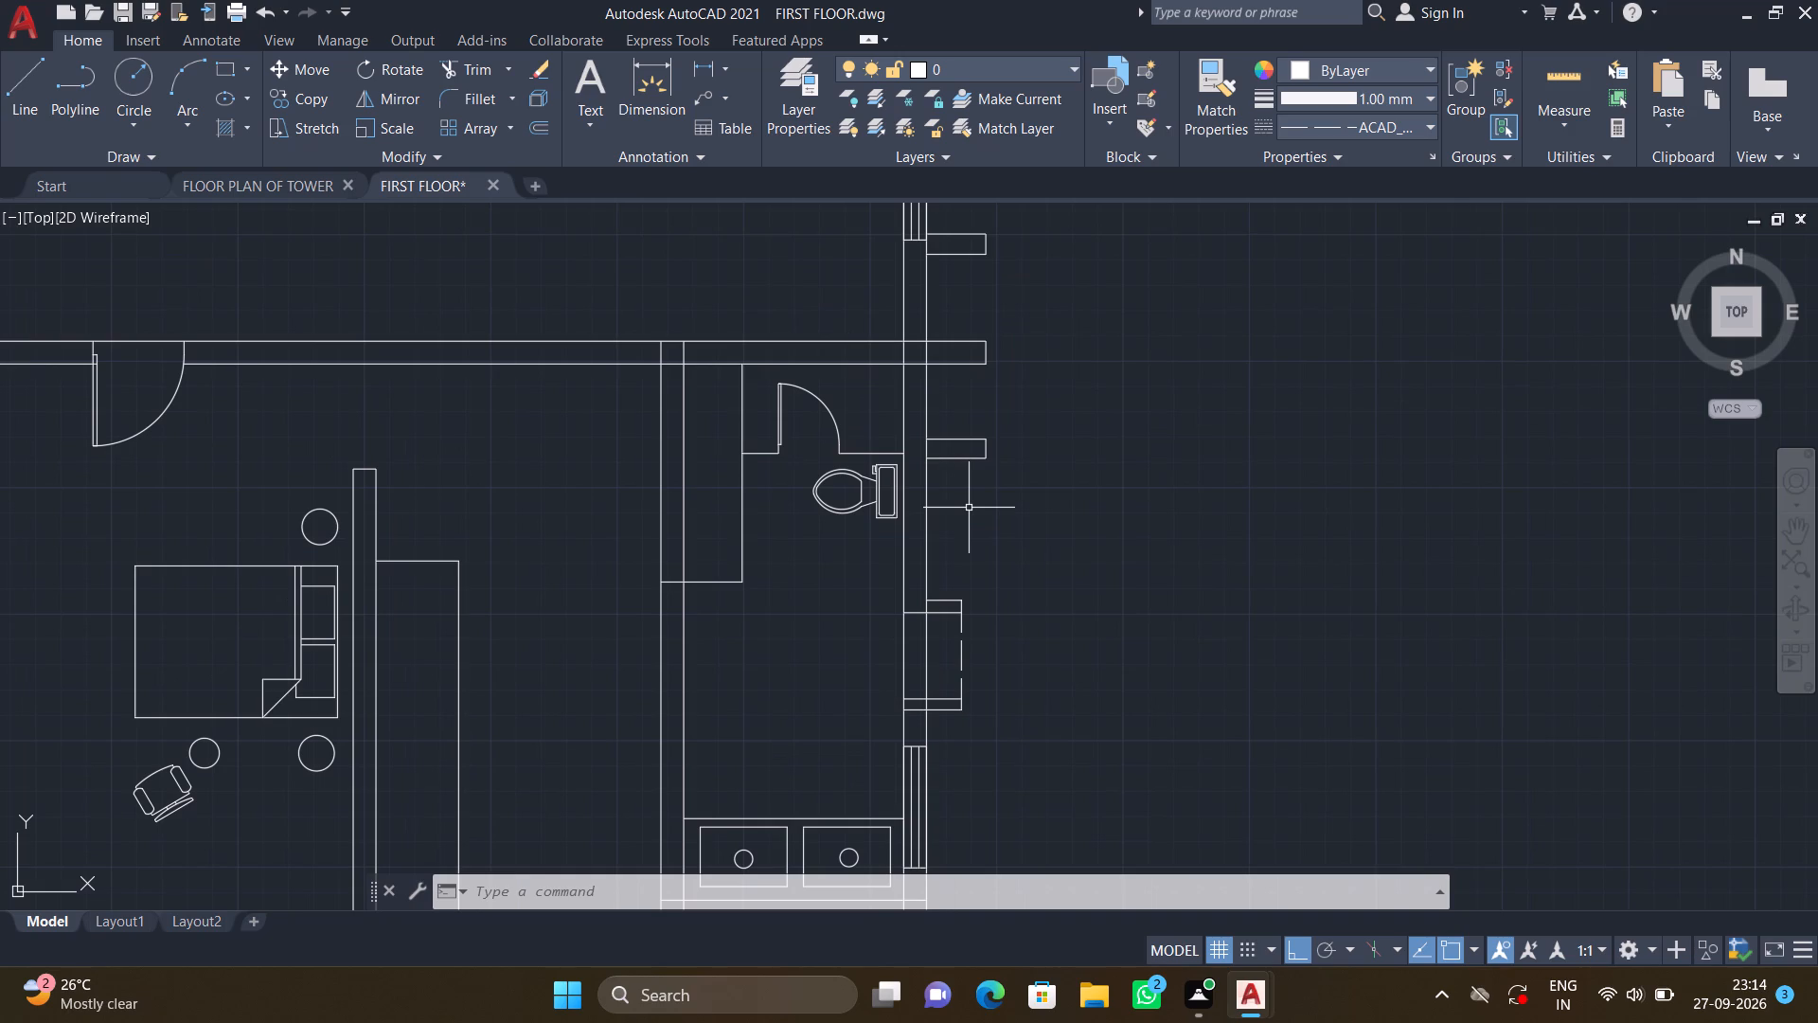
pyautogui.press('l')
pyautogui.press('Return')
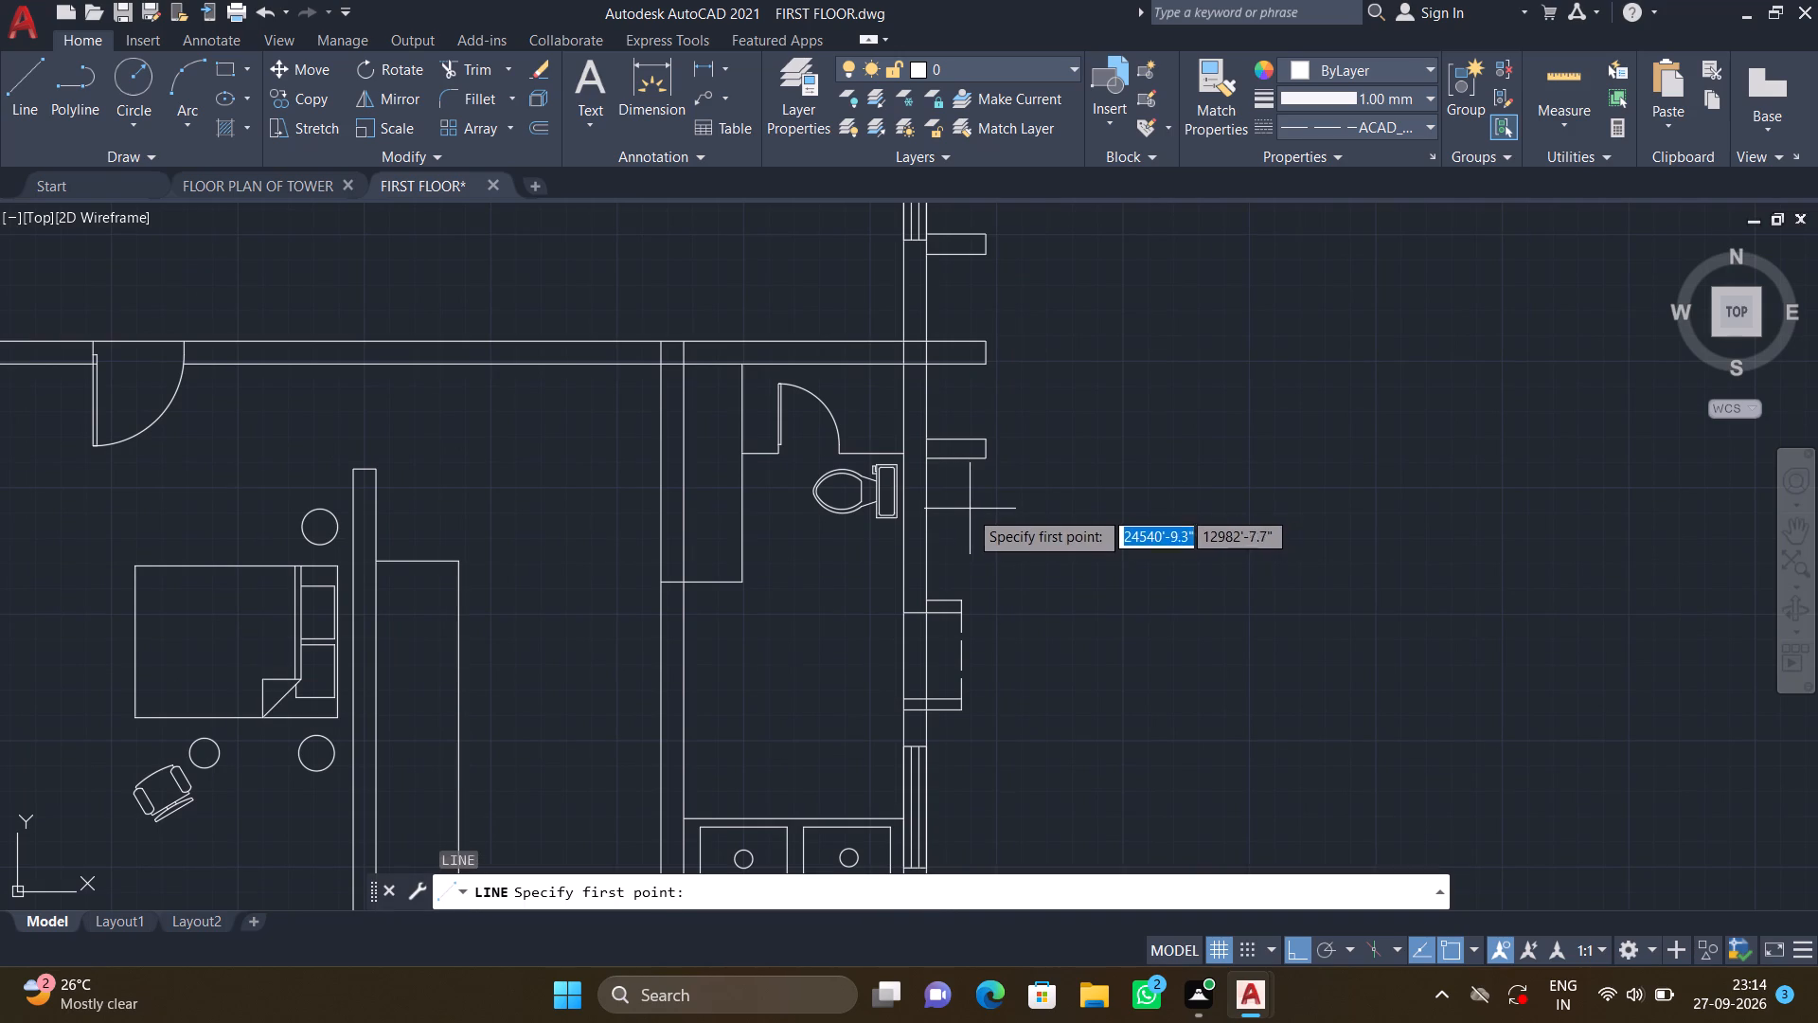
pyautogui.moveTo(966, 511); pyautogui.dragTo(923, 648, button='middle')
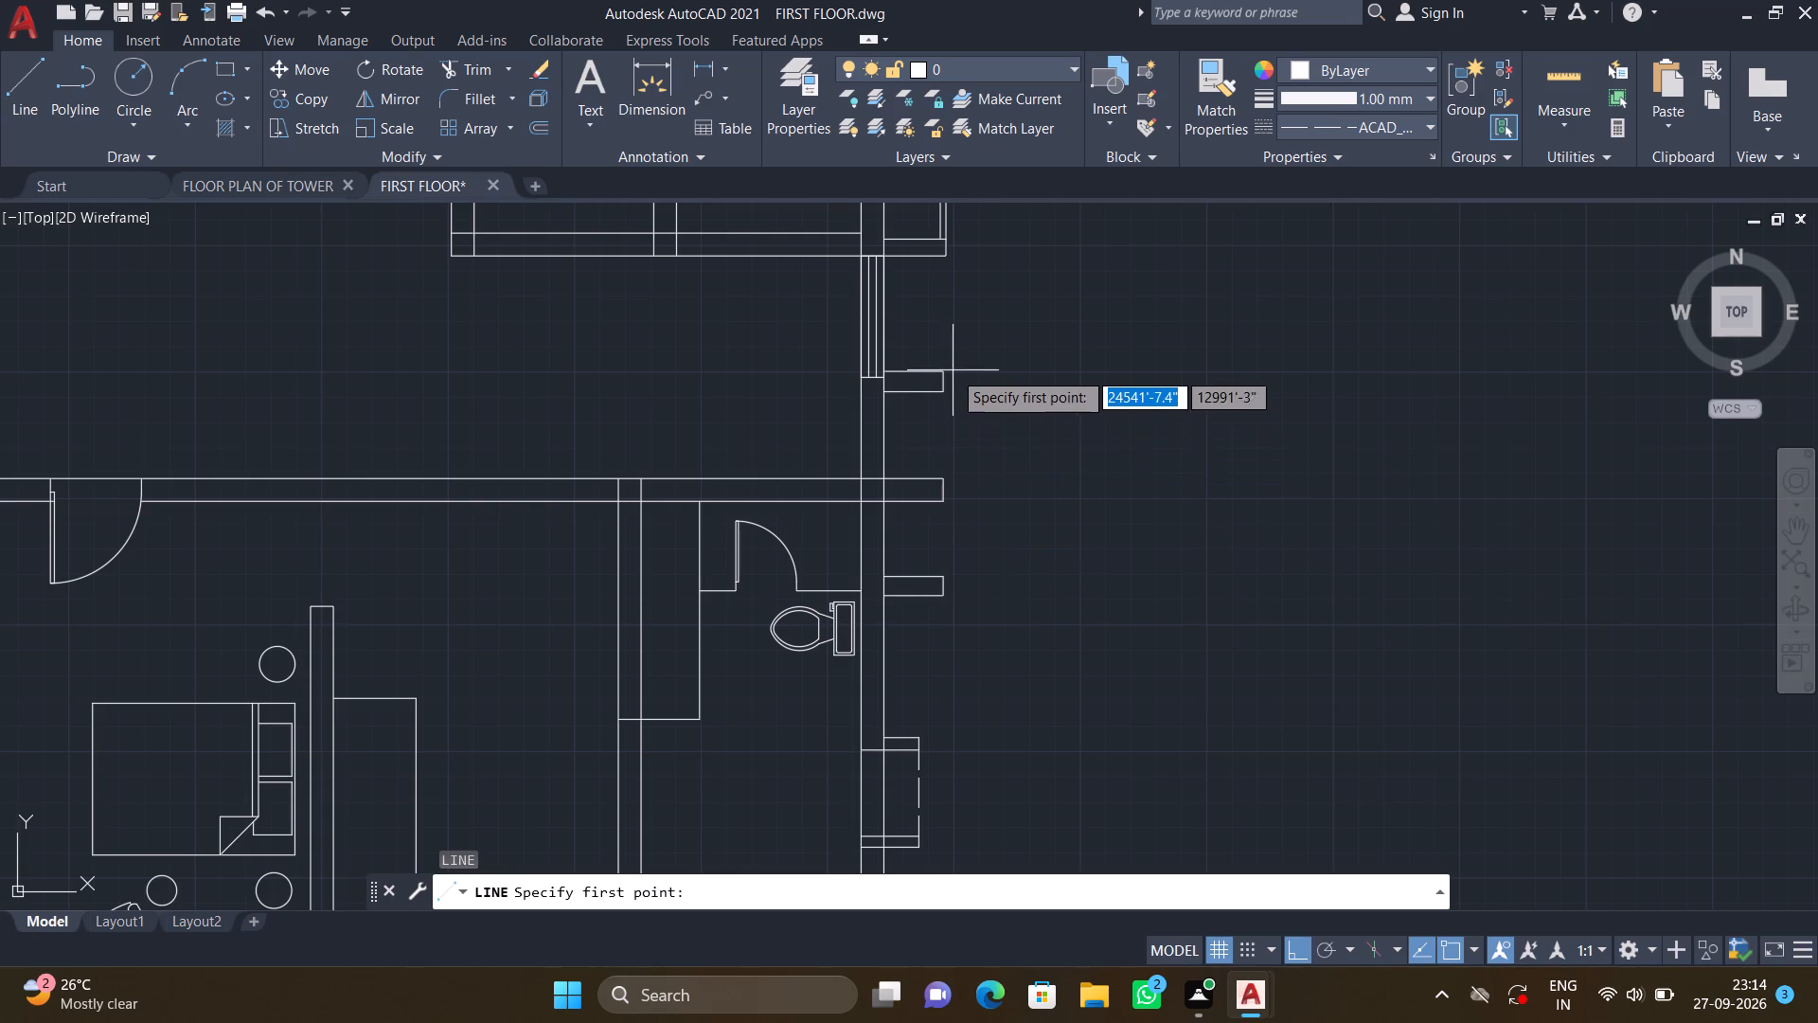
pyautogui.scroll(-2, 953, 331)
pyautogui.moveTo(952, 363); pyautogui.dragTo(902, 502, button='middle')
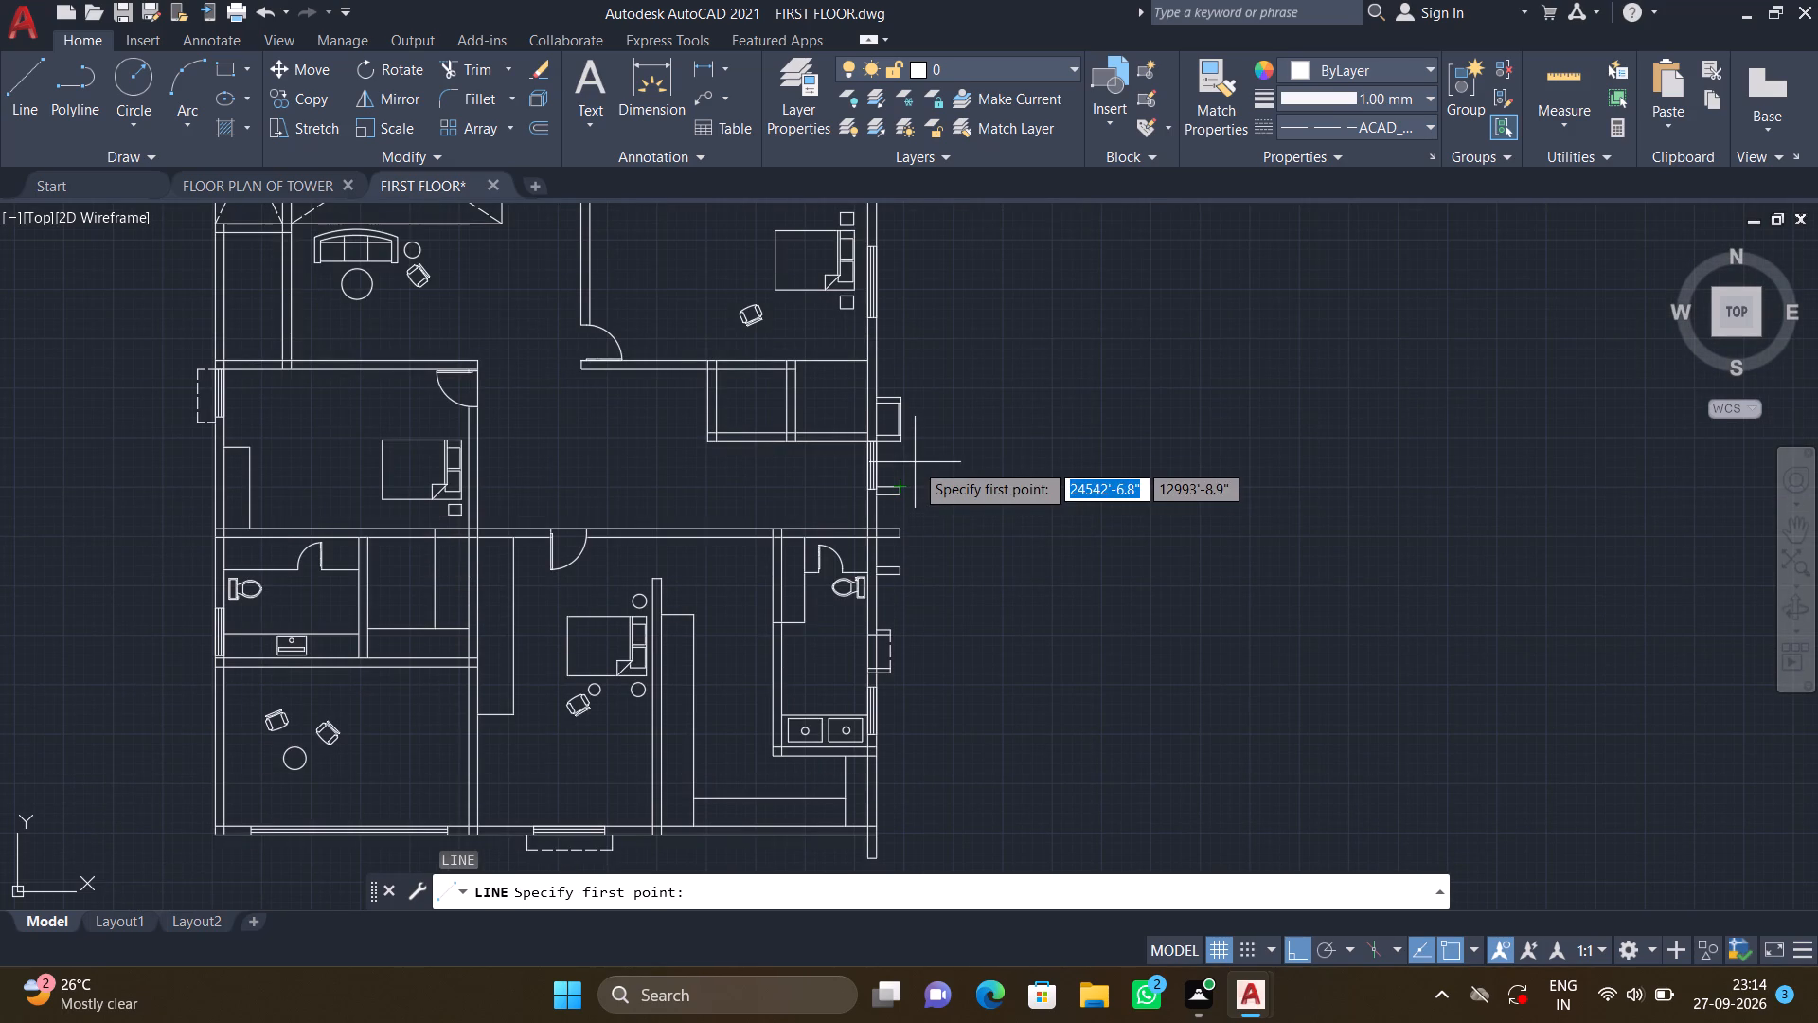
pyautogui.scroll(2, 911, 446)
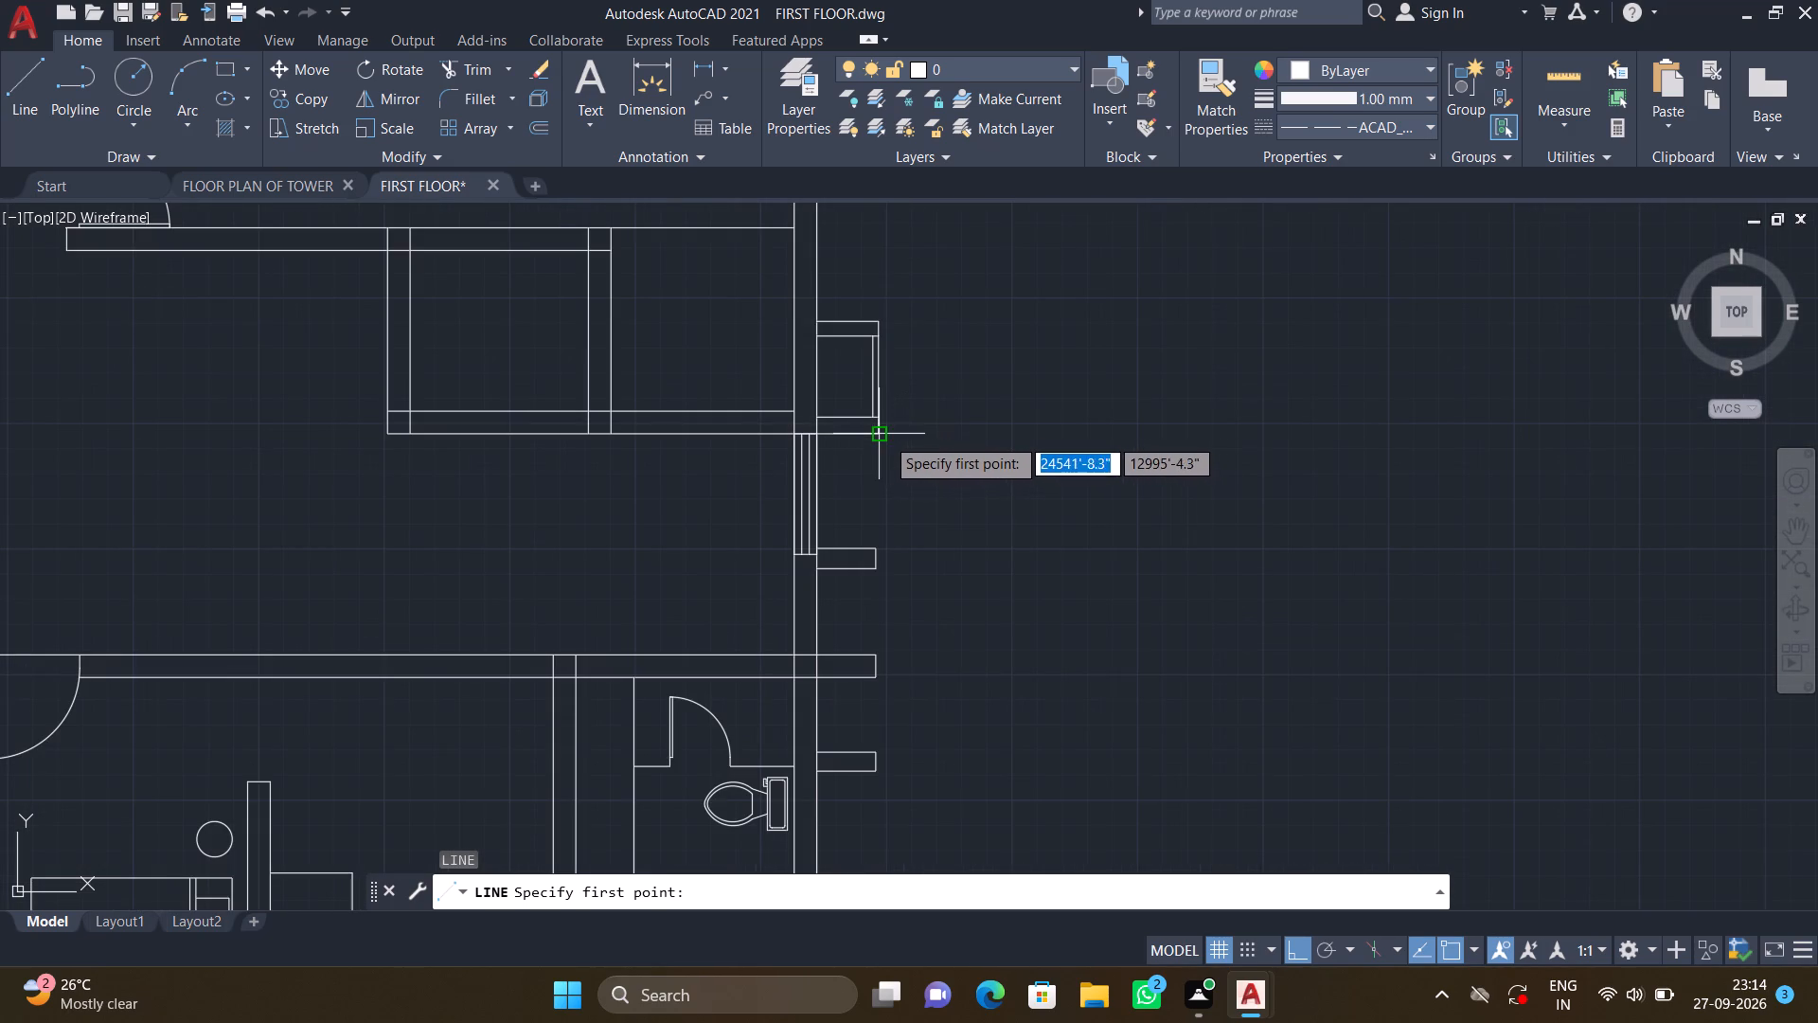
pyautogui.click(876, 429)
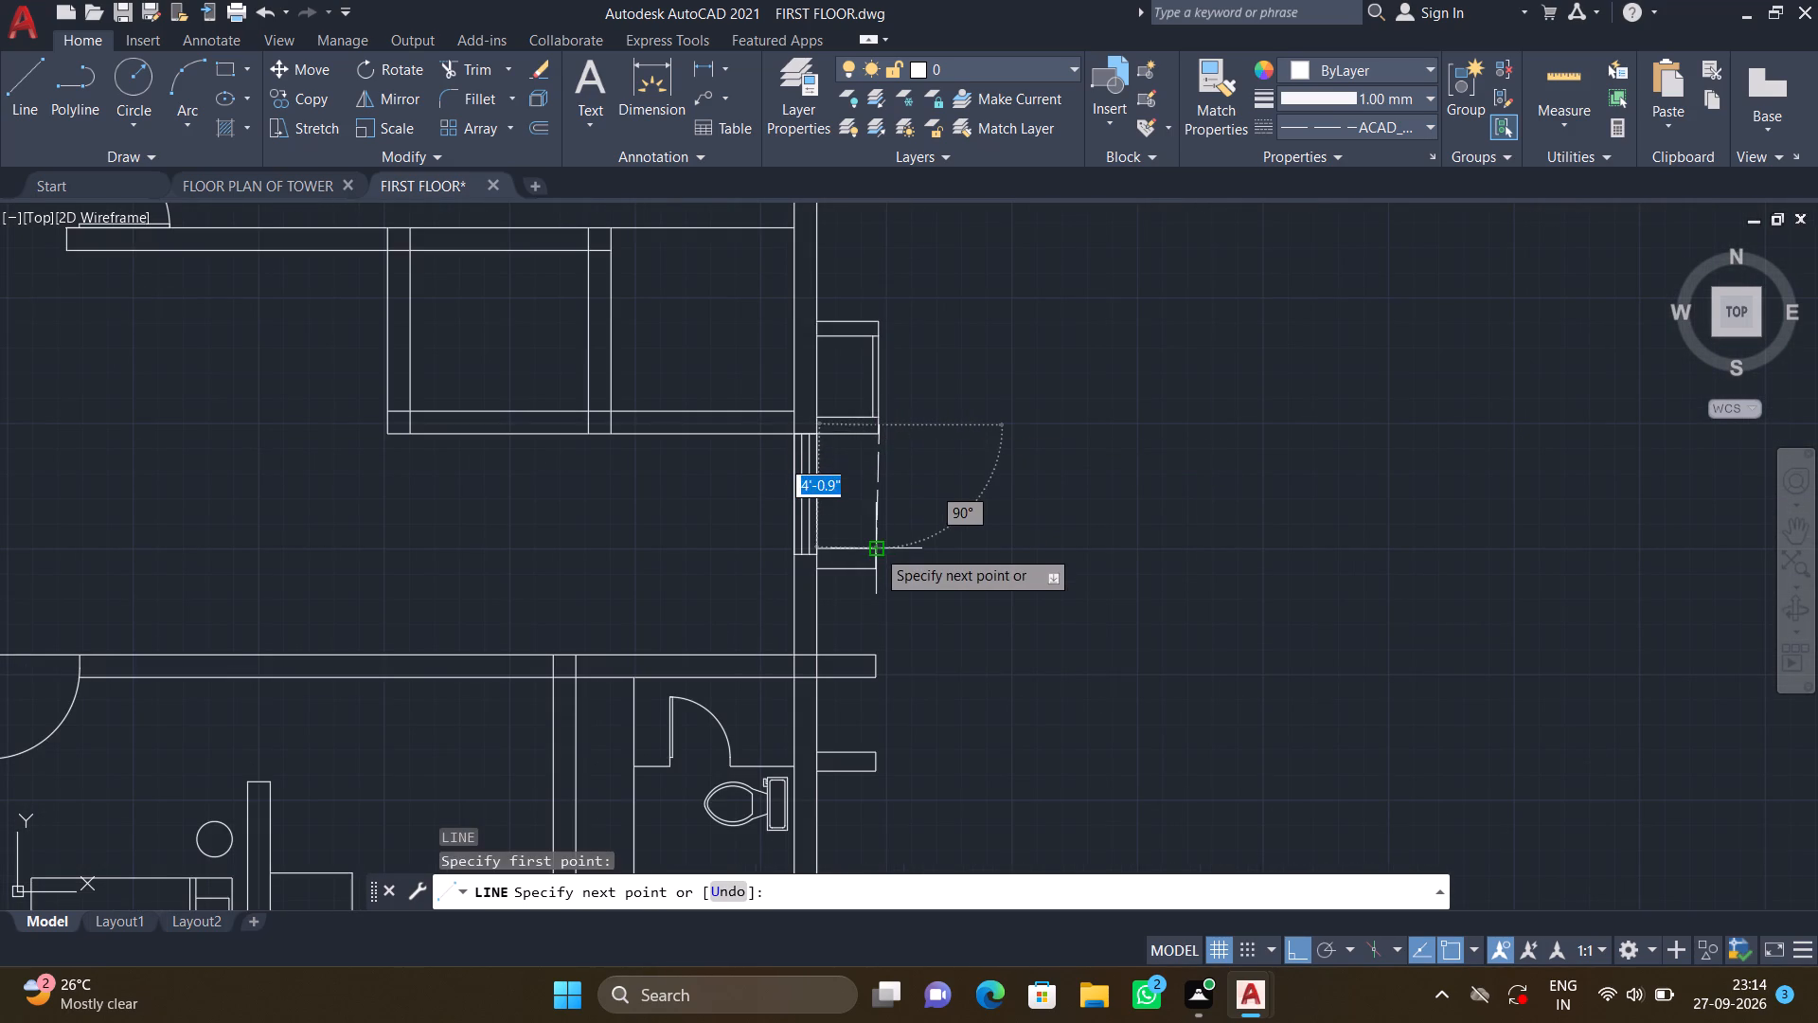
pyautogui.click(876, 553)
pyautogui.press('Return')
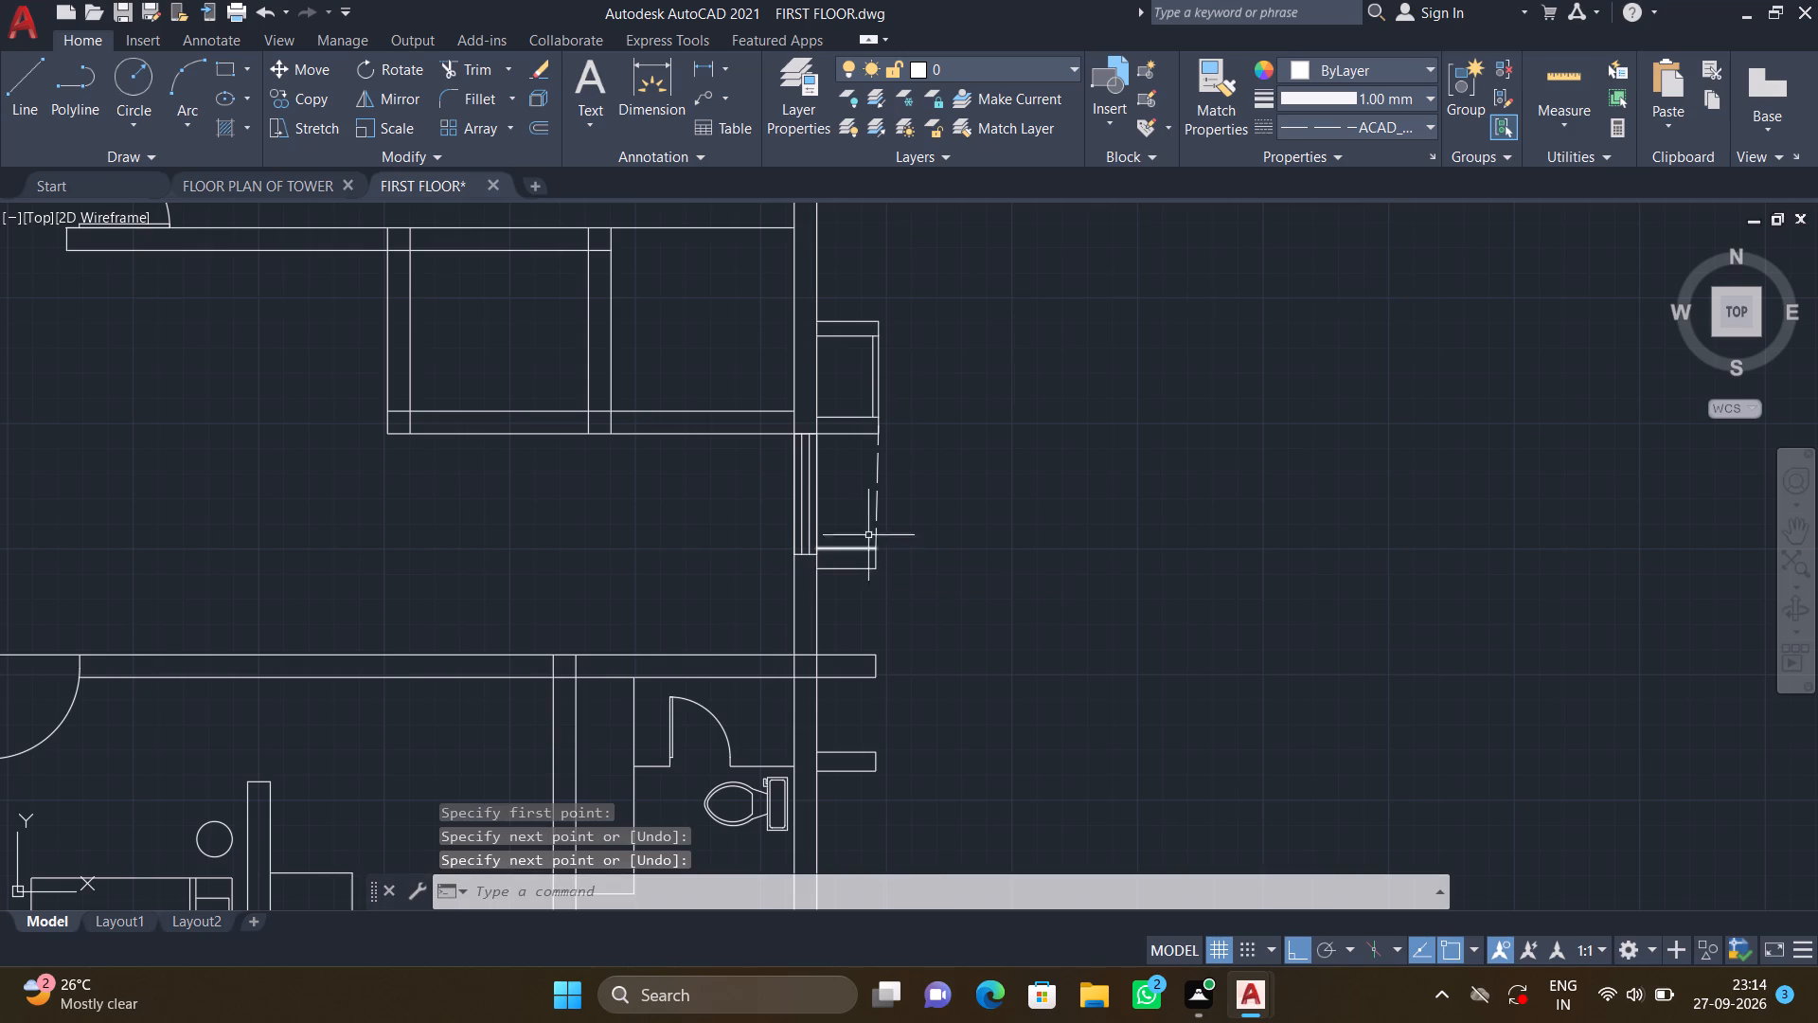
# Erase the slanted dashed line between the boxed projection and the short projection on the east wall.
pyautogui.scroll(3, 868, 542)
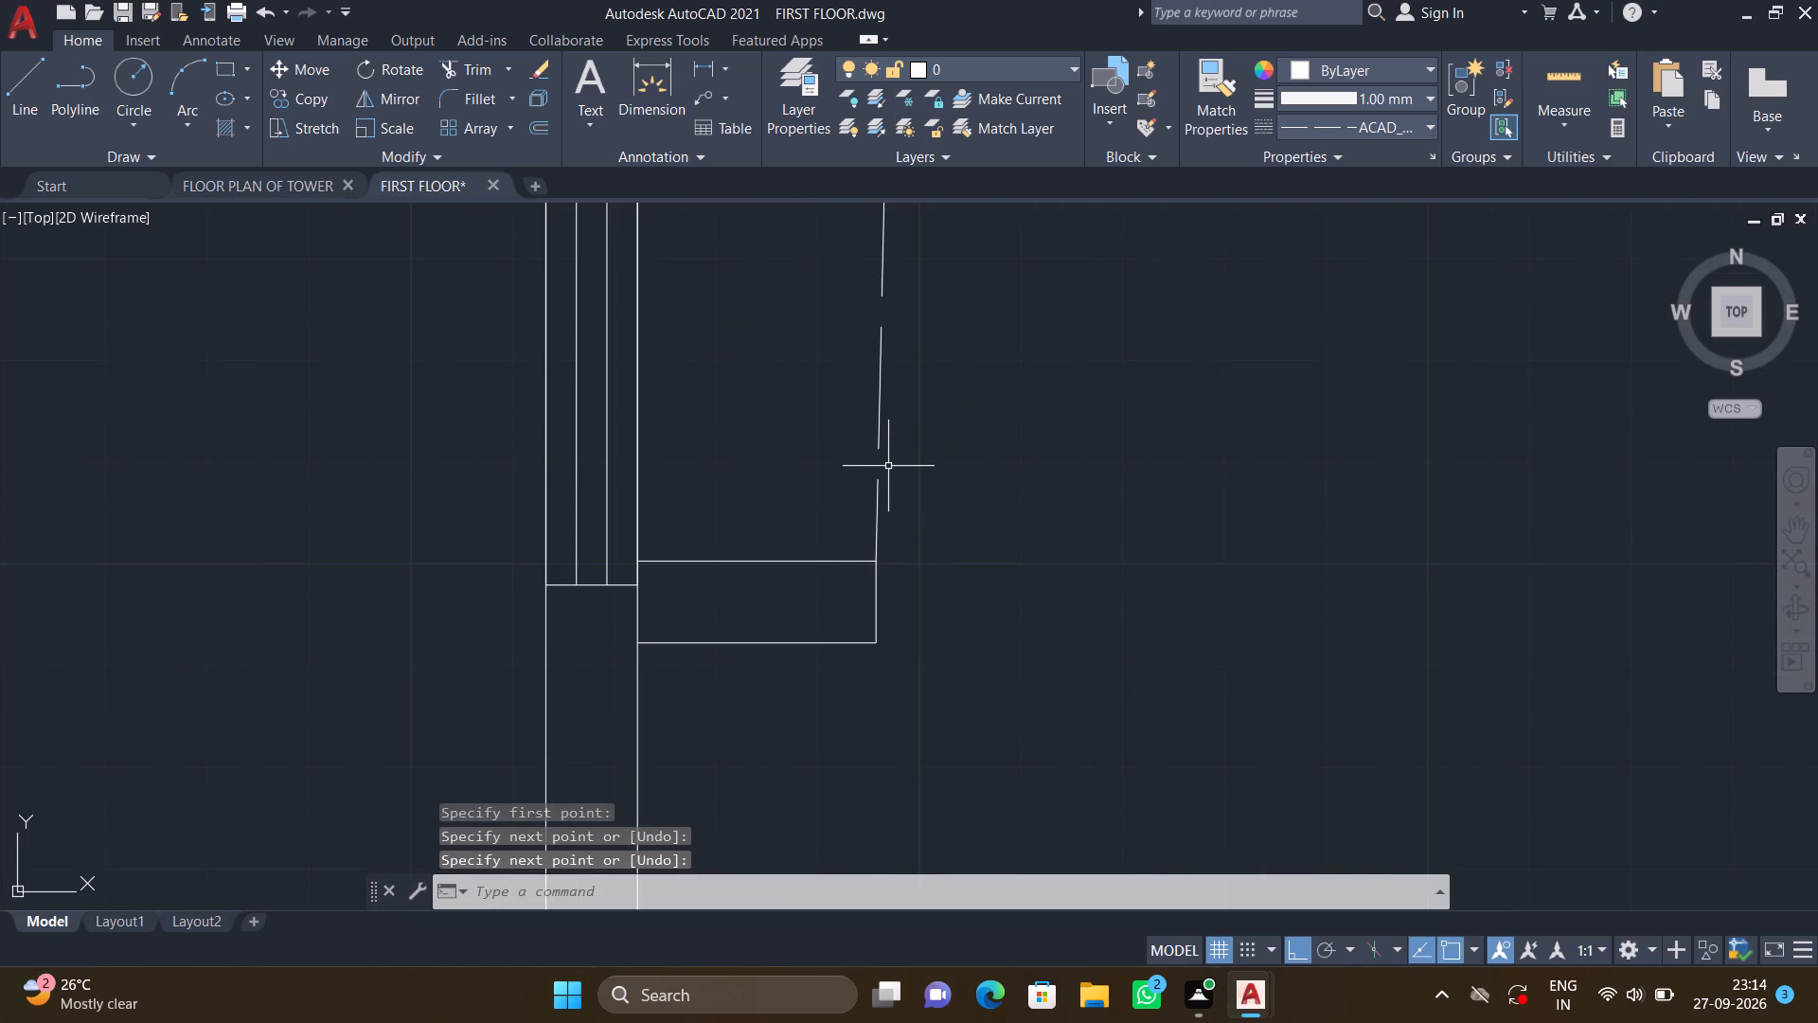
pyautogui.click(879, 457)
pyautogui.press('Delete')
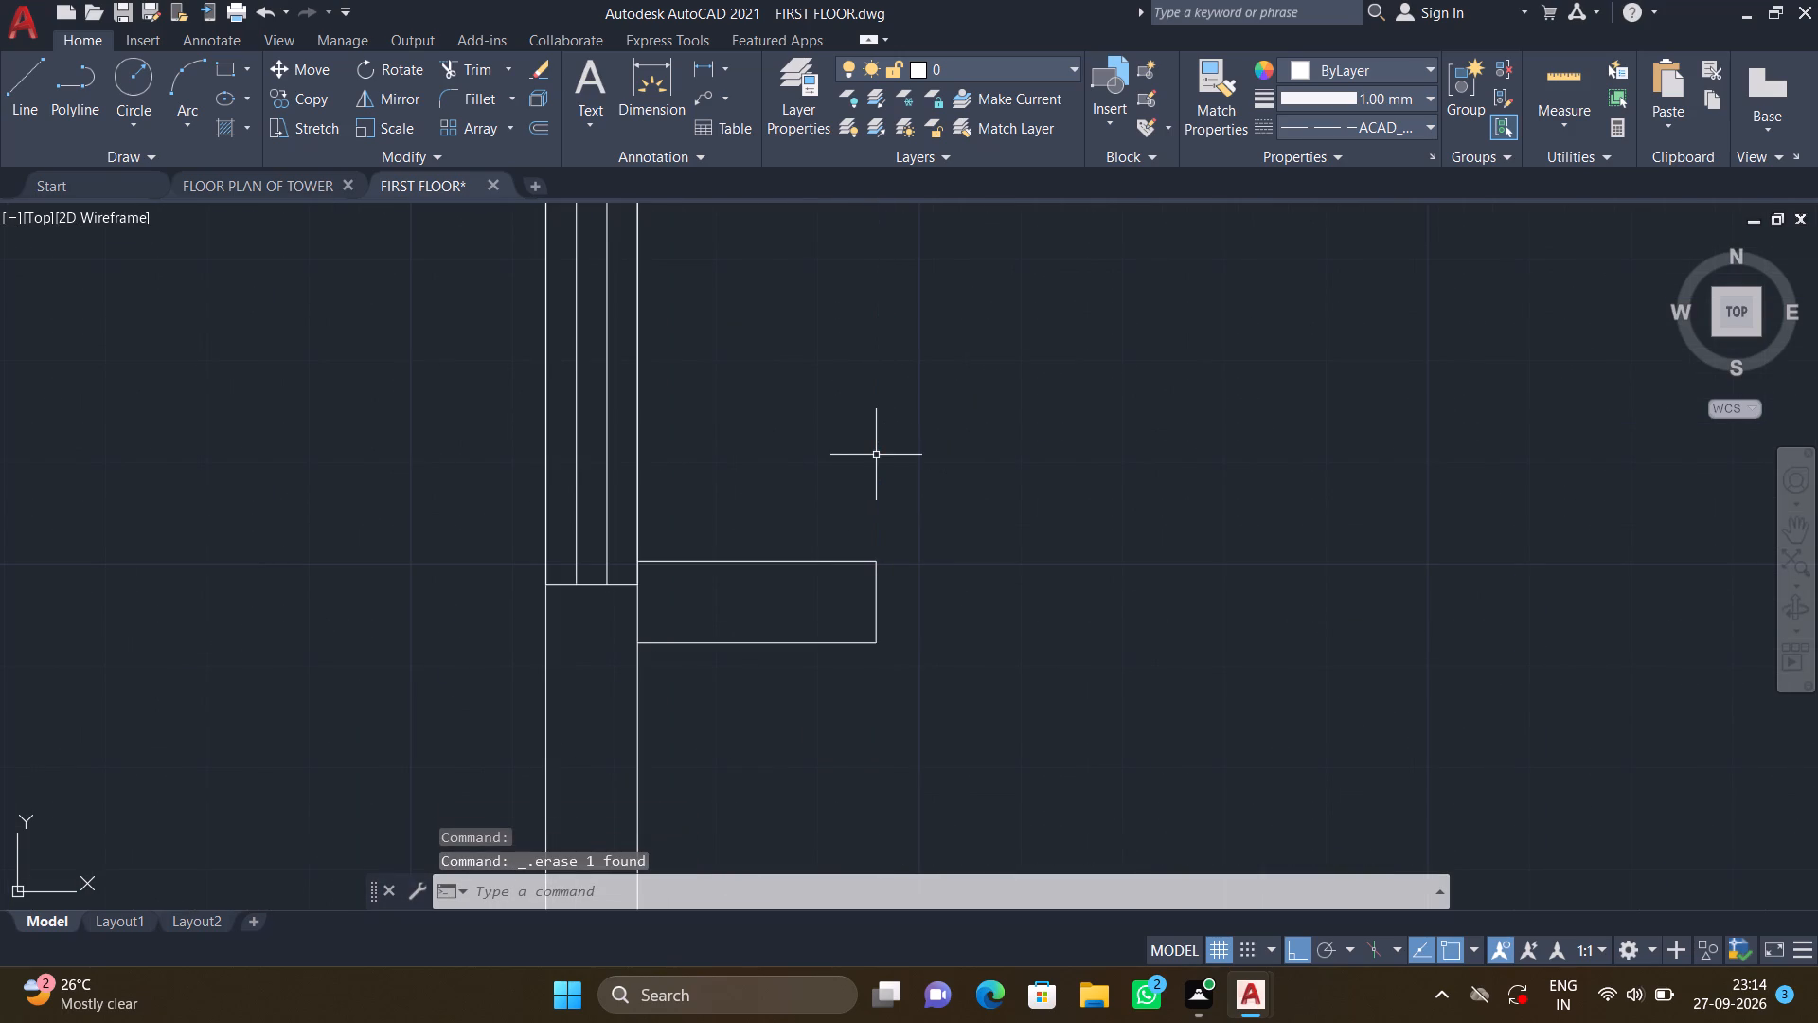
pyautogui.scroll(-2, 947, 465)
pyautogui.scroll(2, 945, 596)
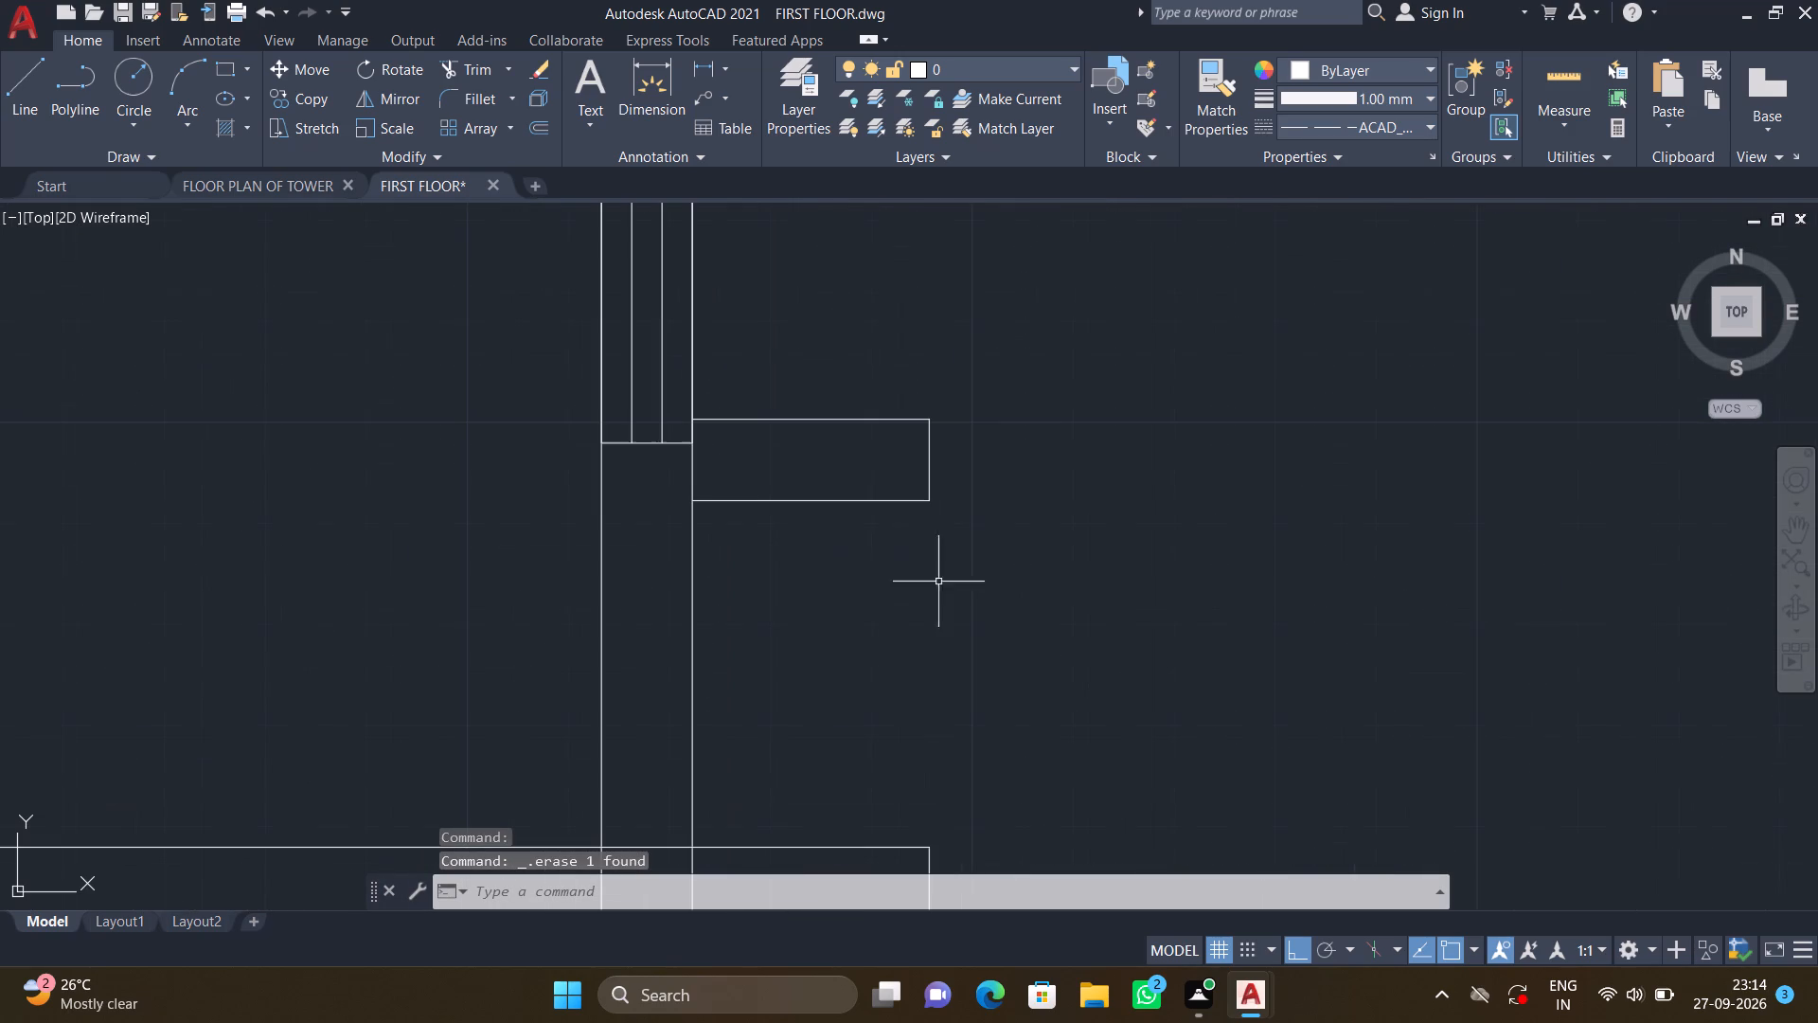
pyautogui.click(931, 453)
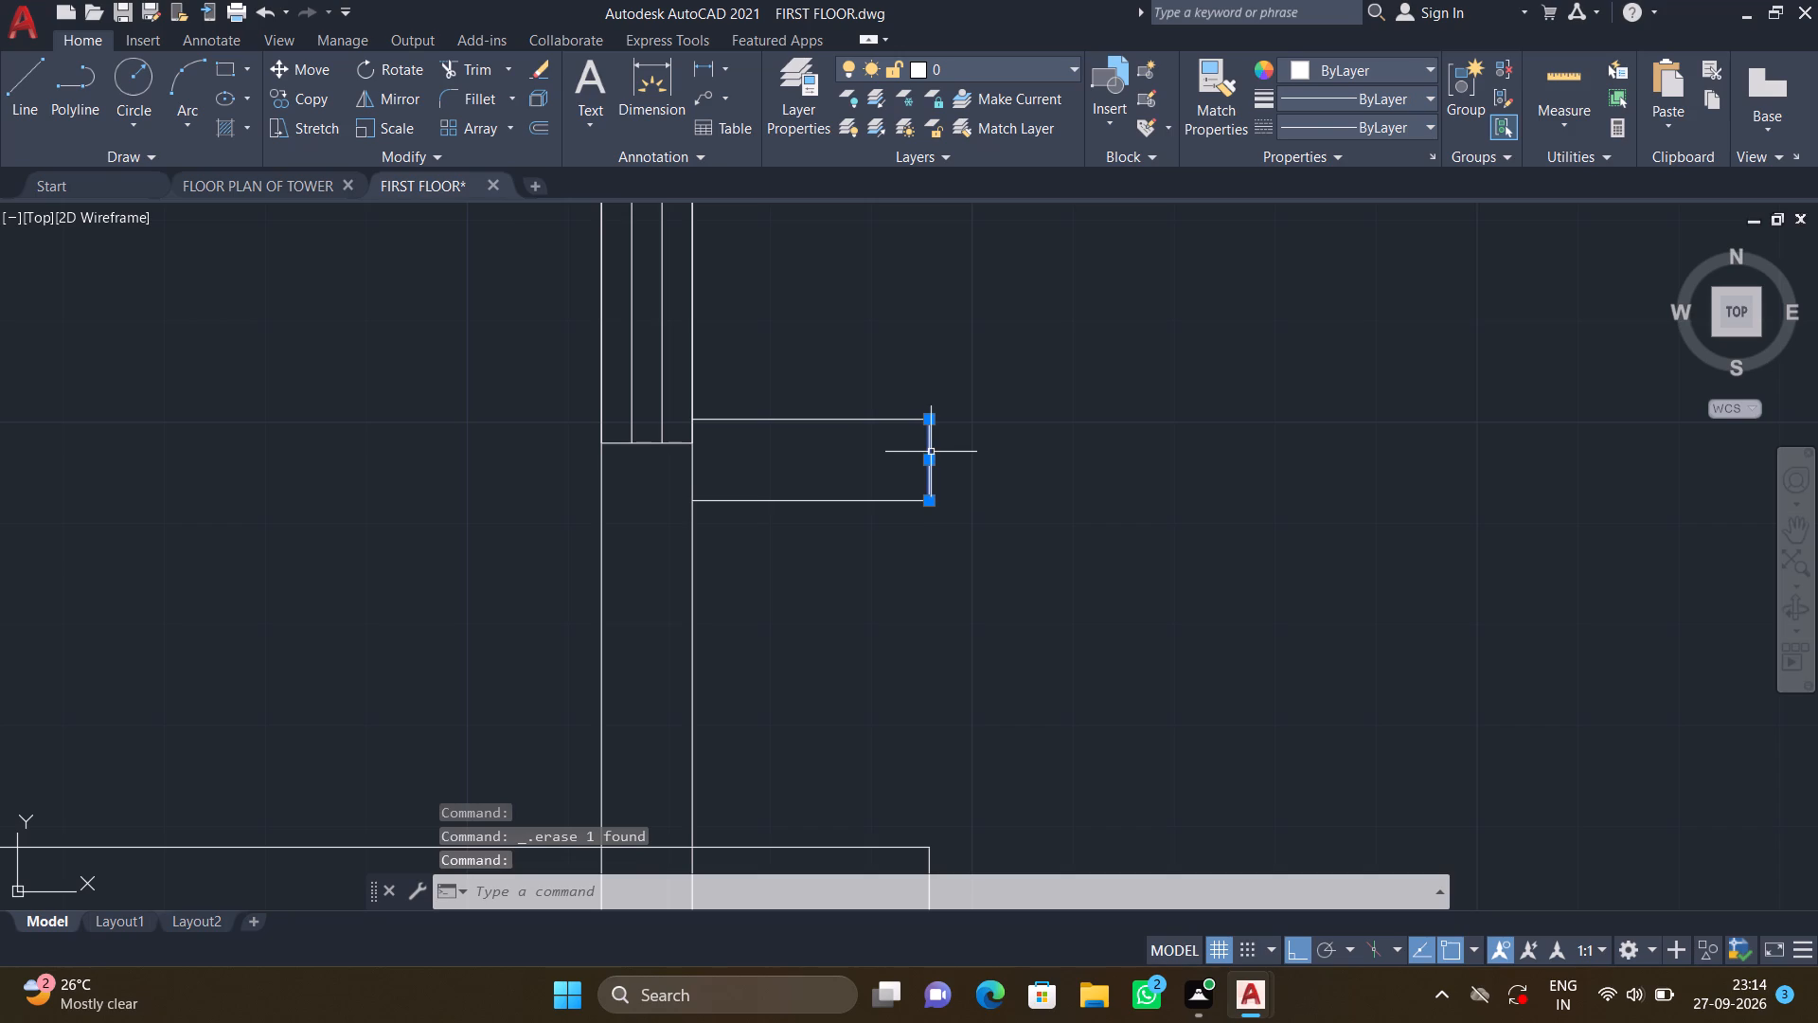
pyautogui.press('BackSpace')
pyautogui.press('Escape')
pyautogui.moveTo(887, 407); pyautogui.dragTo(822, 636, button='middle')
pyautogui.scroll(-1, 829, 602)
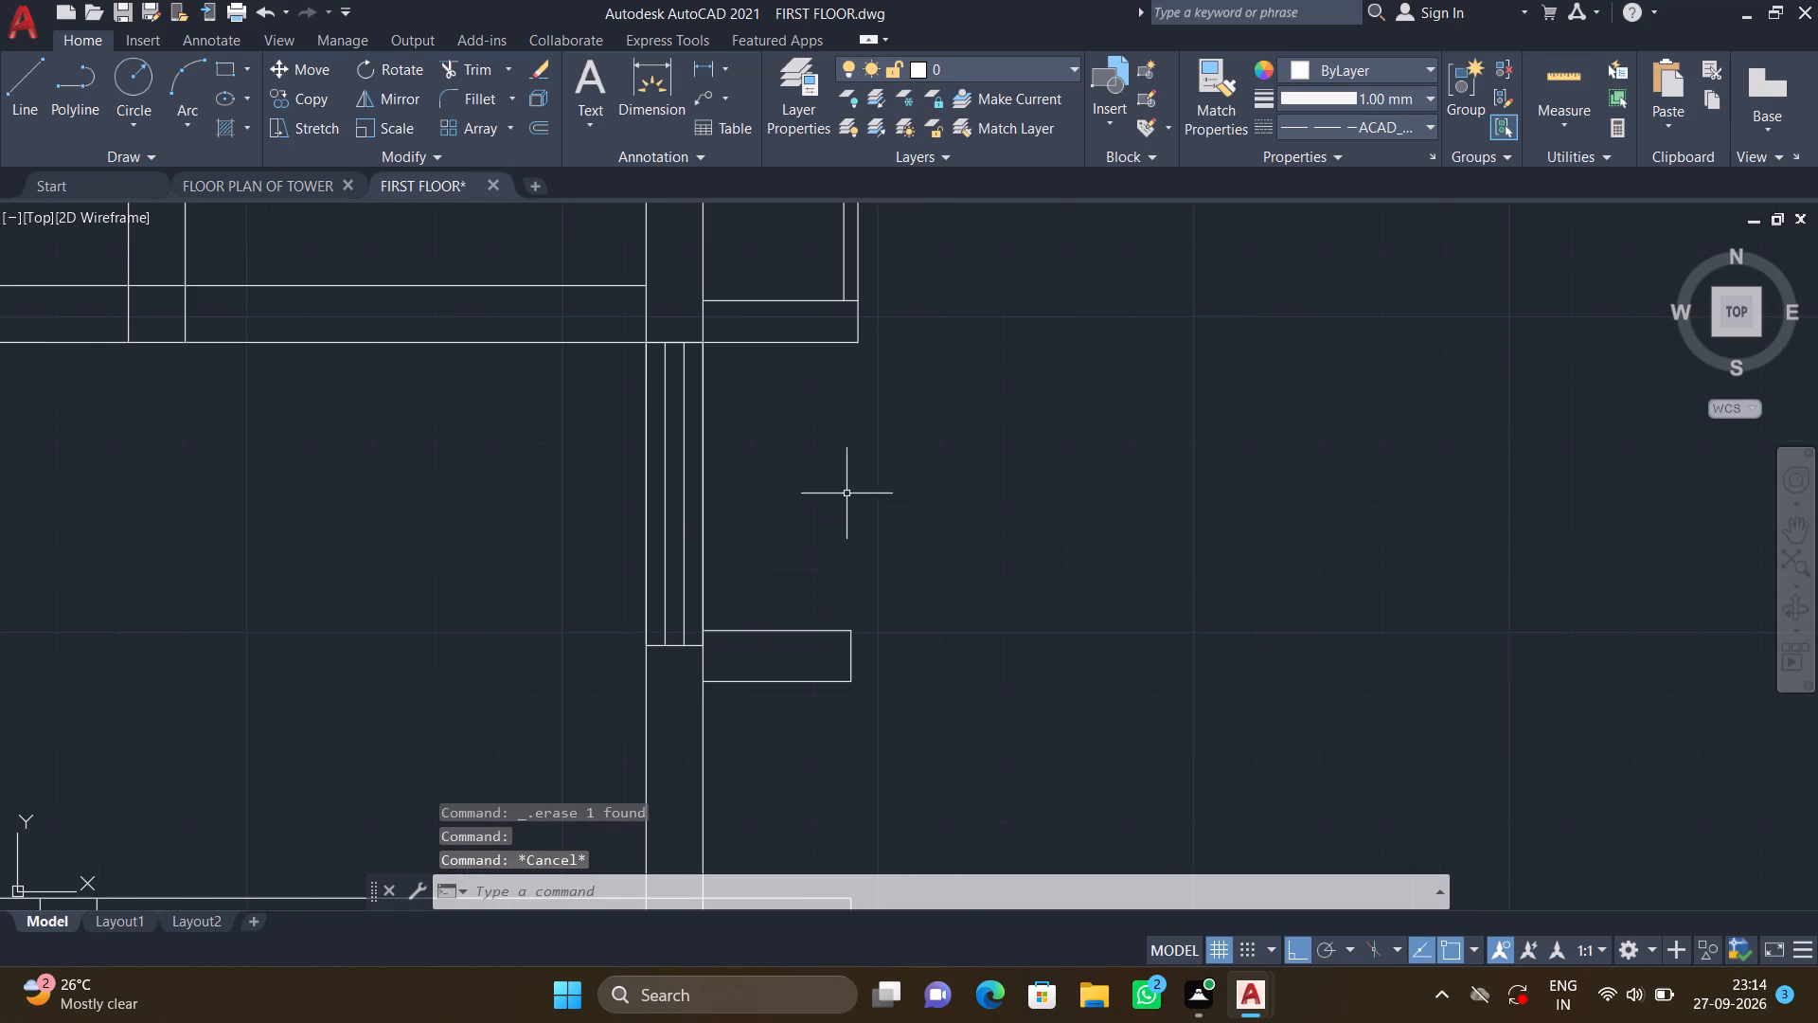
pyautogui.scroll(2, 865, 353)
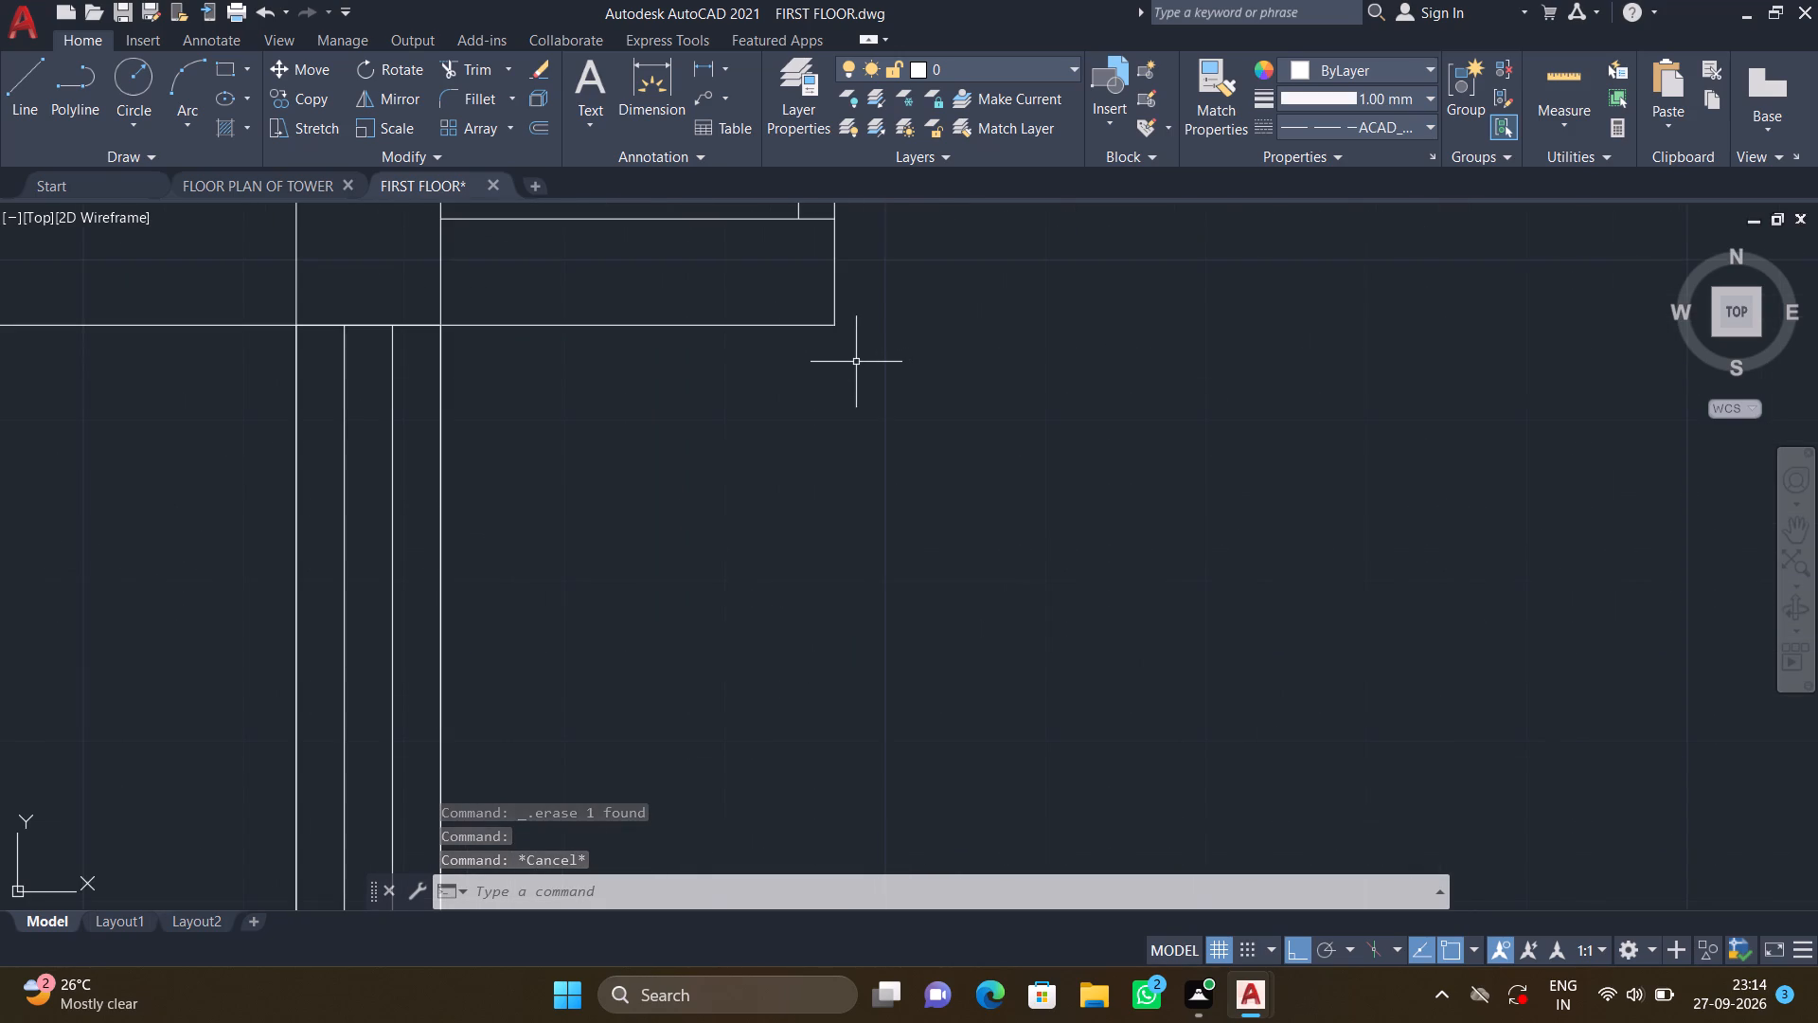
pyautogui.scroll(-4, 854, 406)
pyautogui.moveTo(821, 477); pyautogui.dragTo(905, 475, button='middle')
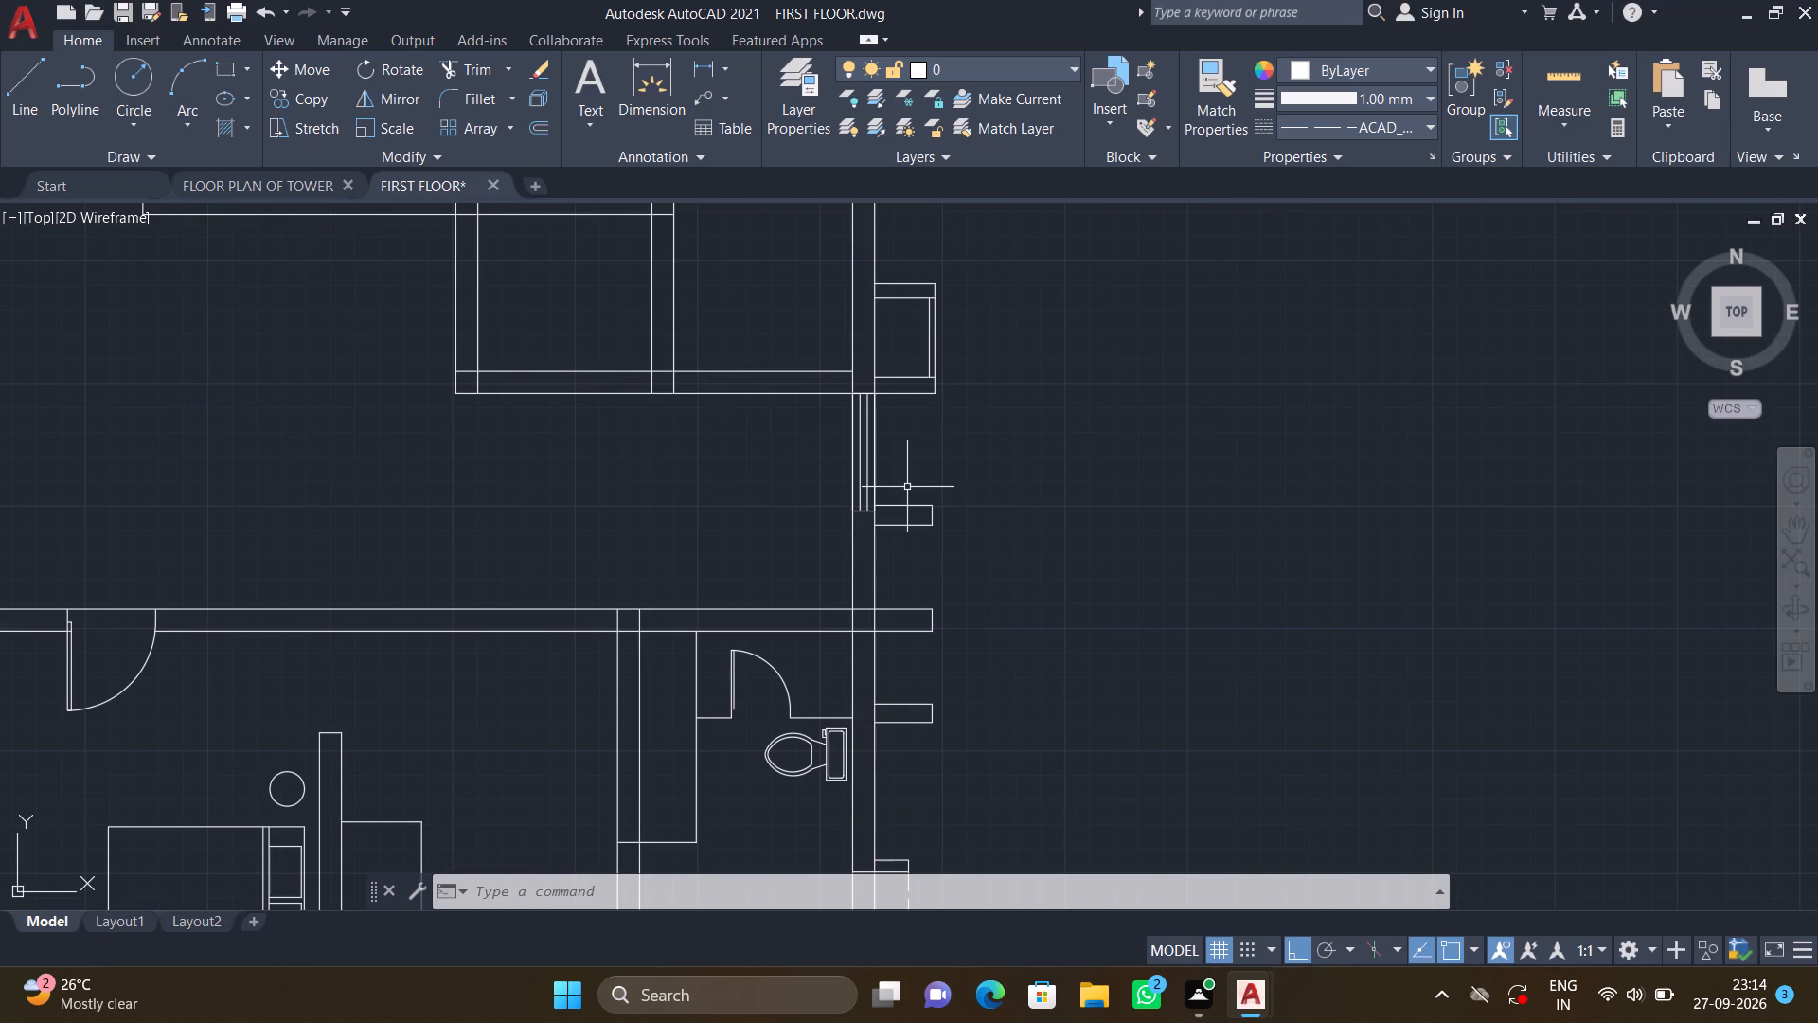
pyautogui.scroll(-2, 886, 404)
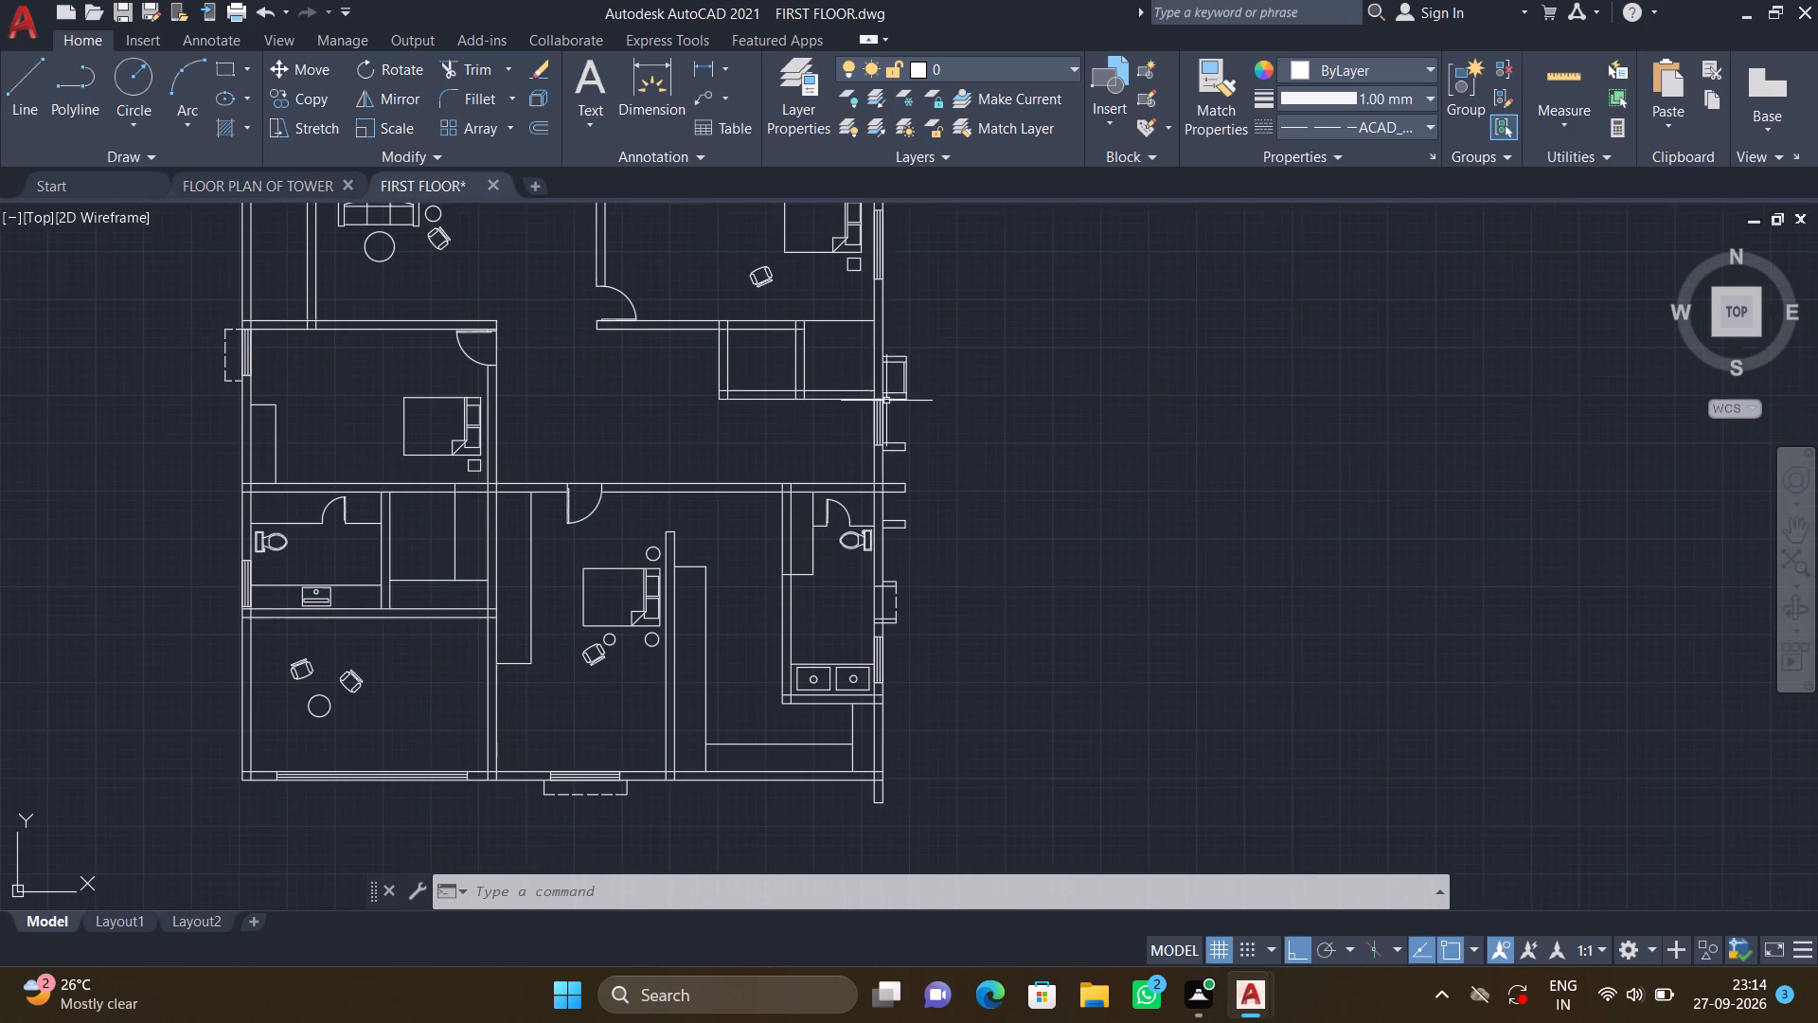
# Draw a three-sided dashed outline outside the east wall window of the northeast bedroom, extending slightly past both ends of the window.
pyautogui.moveTo(886, 333); pyautogui.dragTo(813, 468, button='middle')
pyautogui.scroll(2, 816, 364)
pyautogui.press('l')
pyautogui.press('Return')
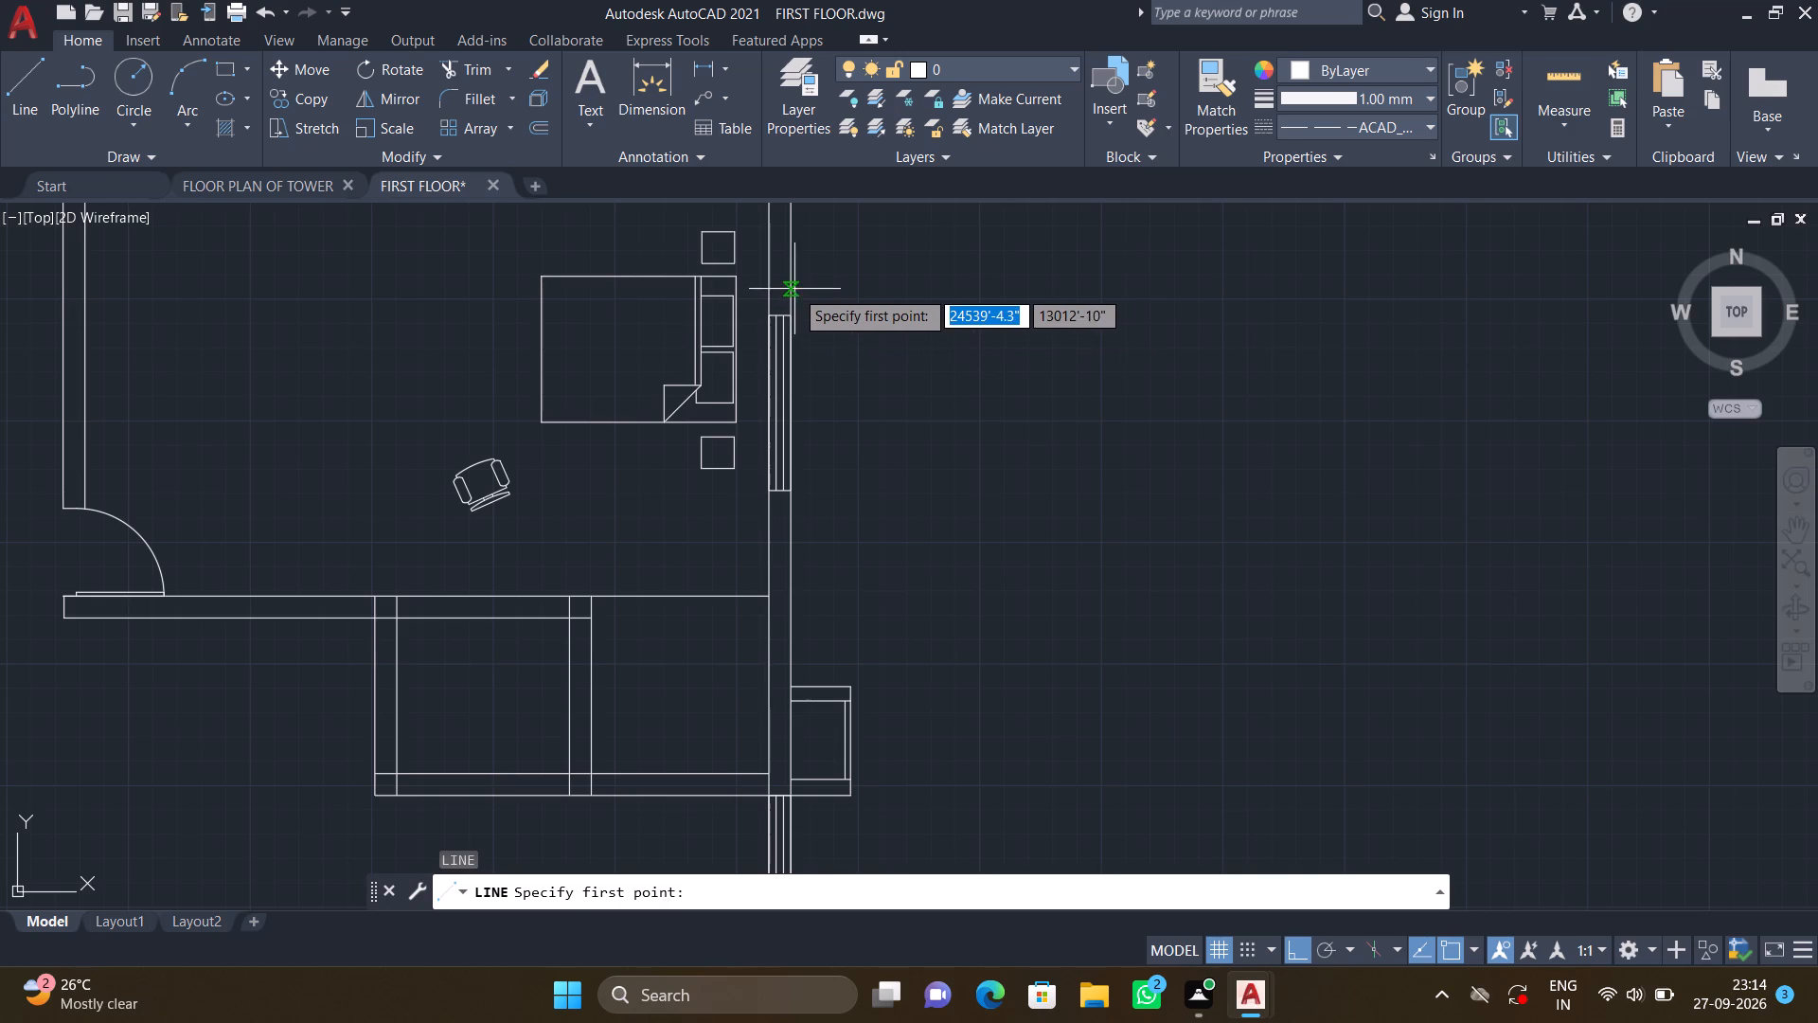
pyautogui.click(790, 296)
pyautogui.scroll(3, 881, 288)
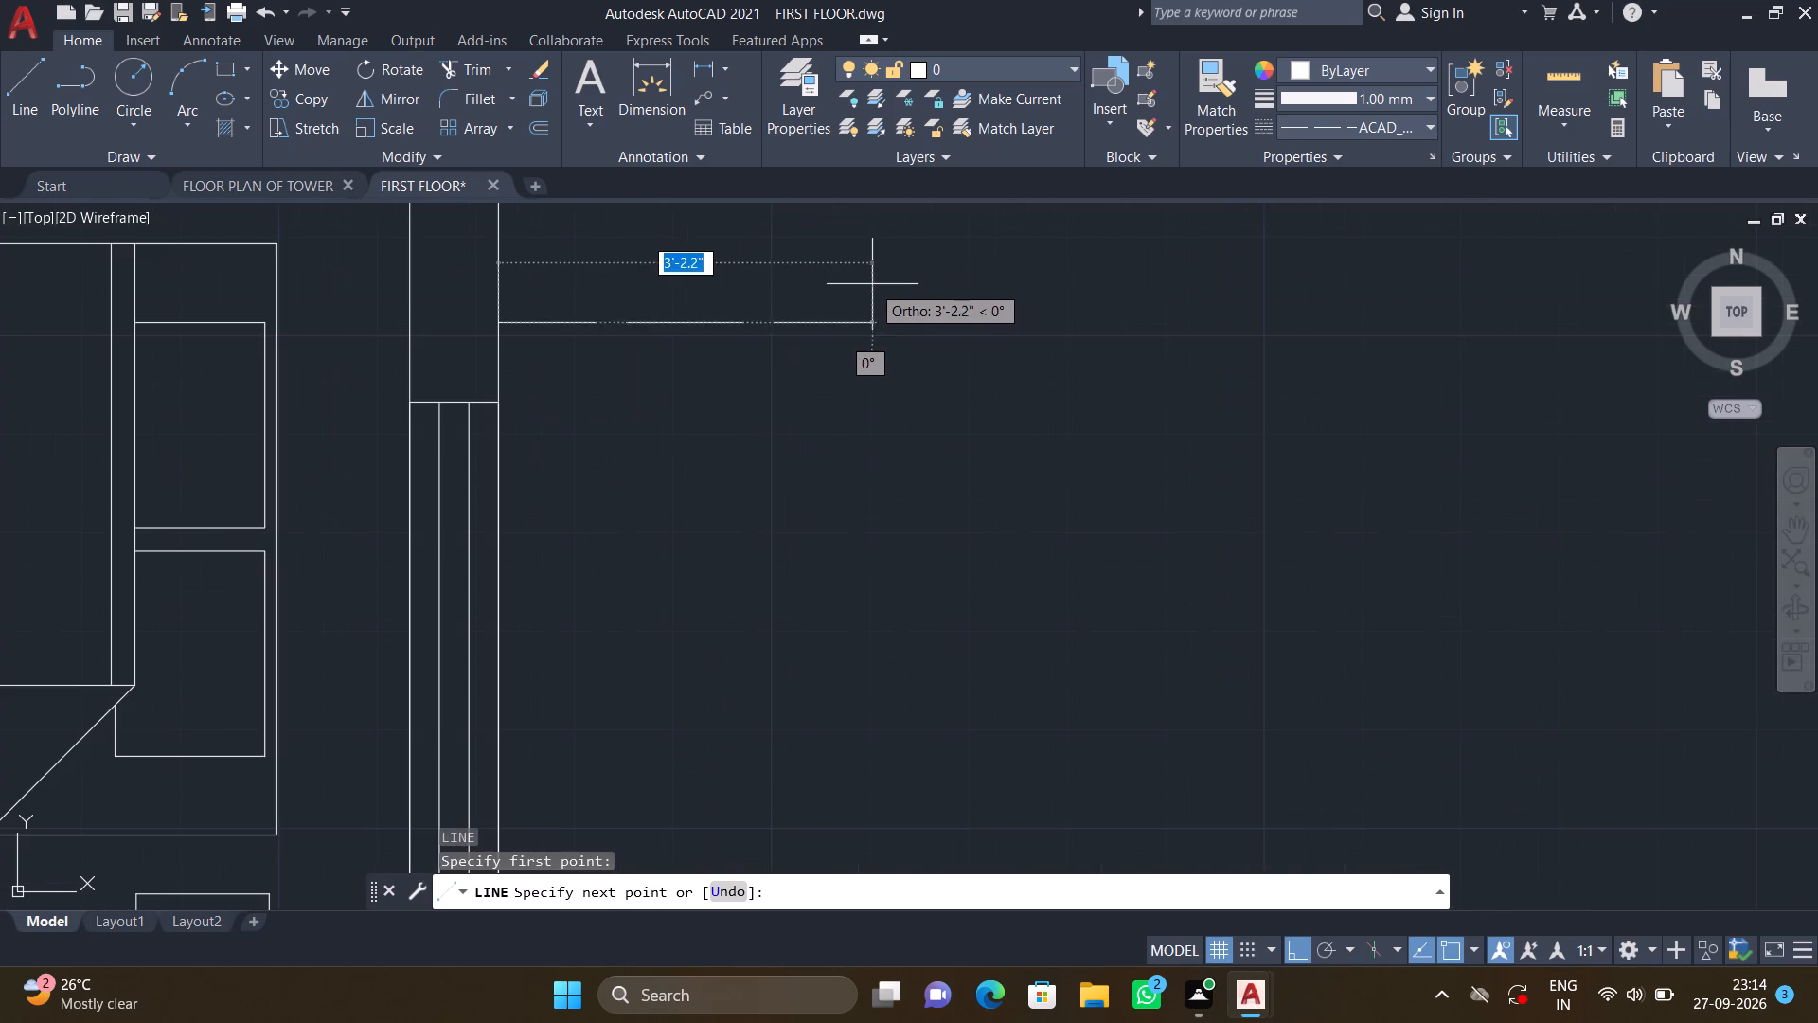
pyautogui.click(762, 340)
pyautogui.moveTo(707, 686); pyautogui.dragTo(707, 679, button='middle')
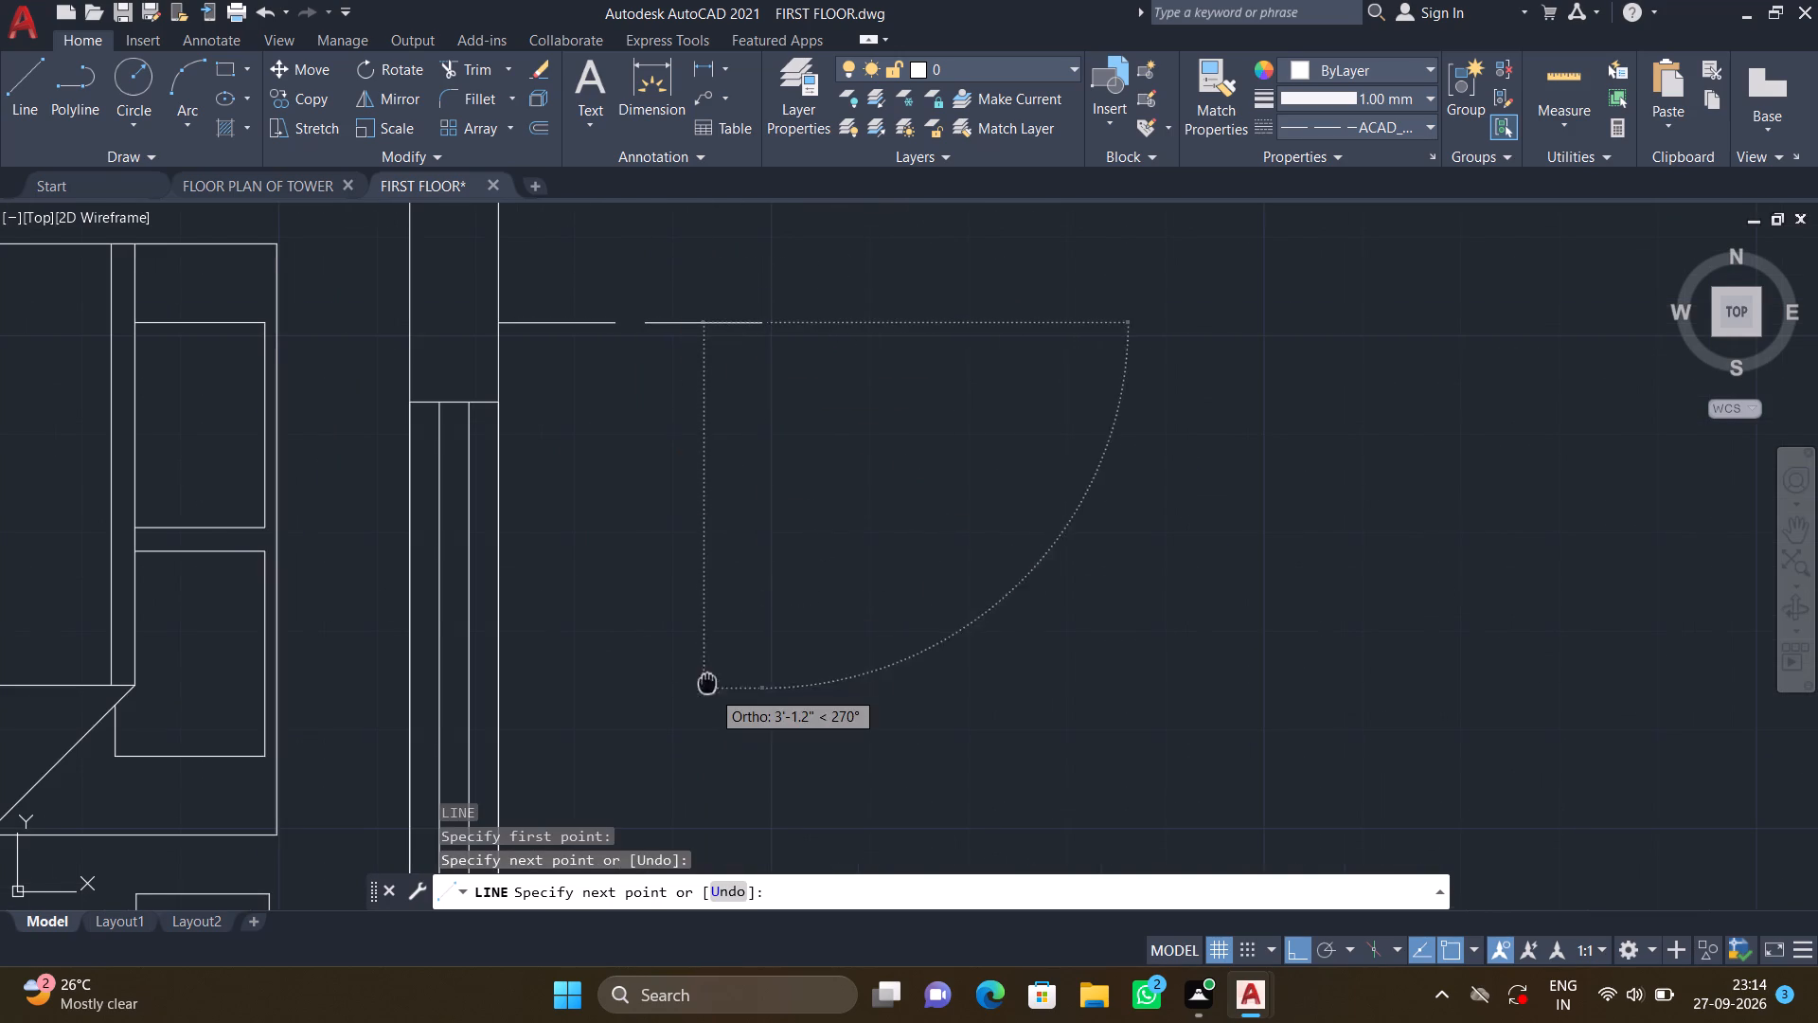
pyautogui.moveTo(707, 679); pyautogui.dragTo(689, 358, button='middle')
pyautogui.scroll(-3, 696, 592)
pyautogui.moveTo(691, 623); pyautogui.dragTo(668, 441, button='middle')
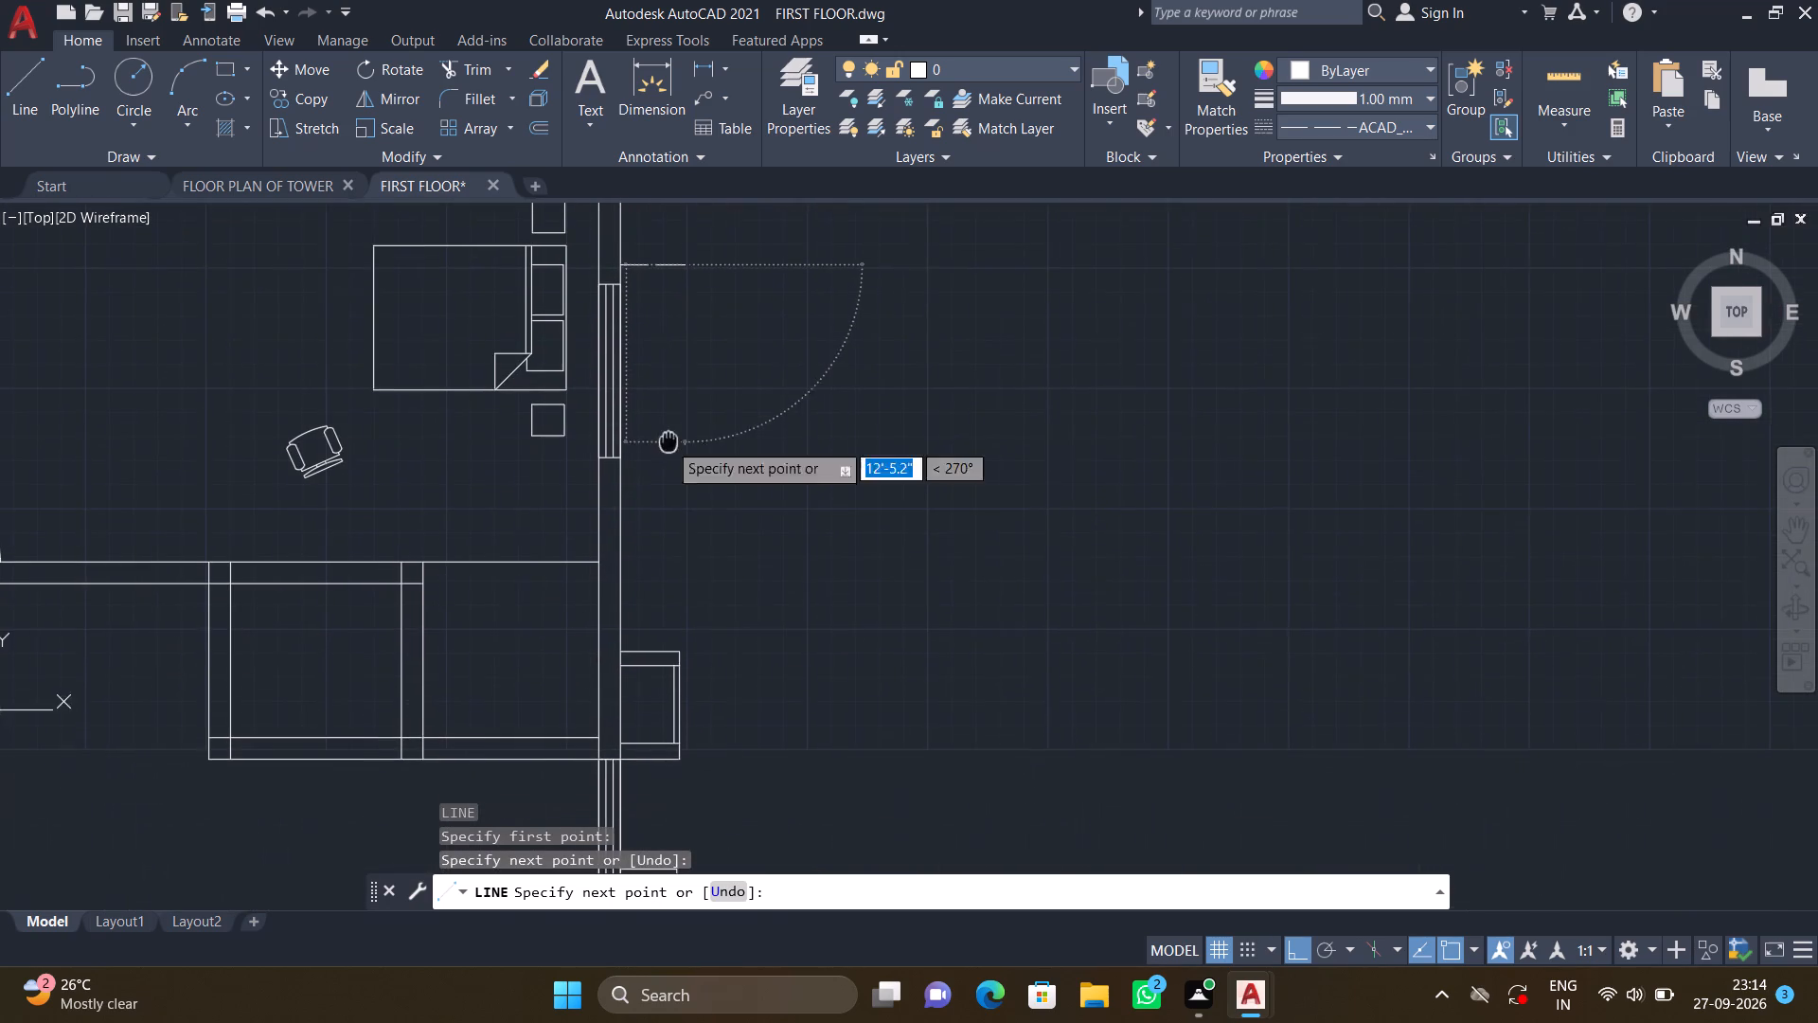
pyautogui.scroll(3, 686, 474)
pyautogui.click(669, 487)
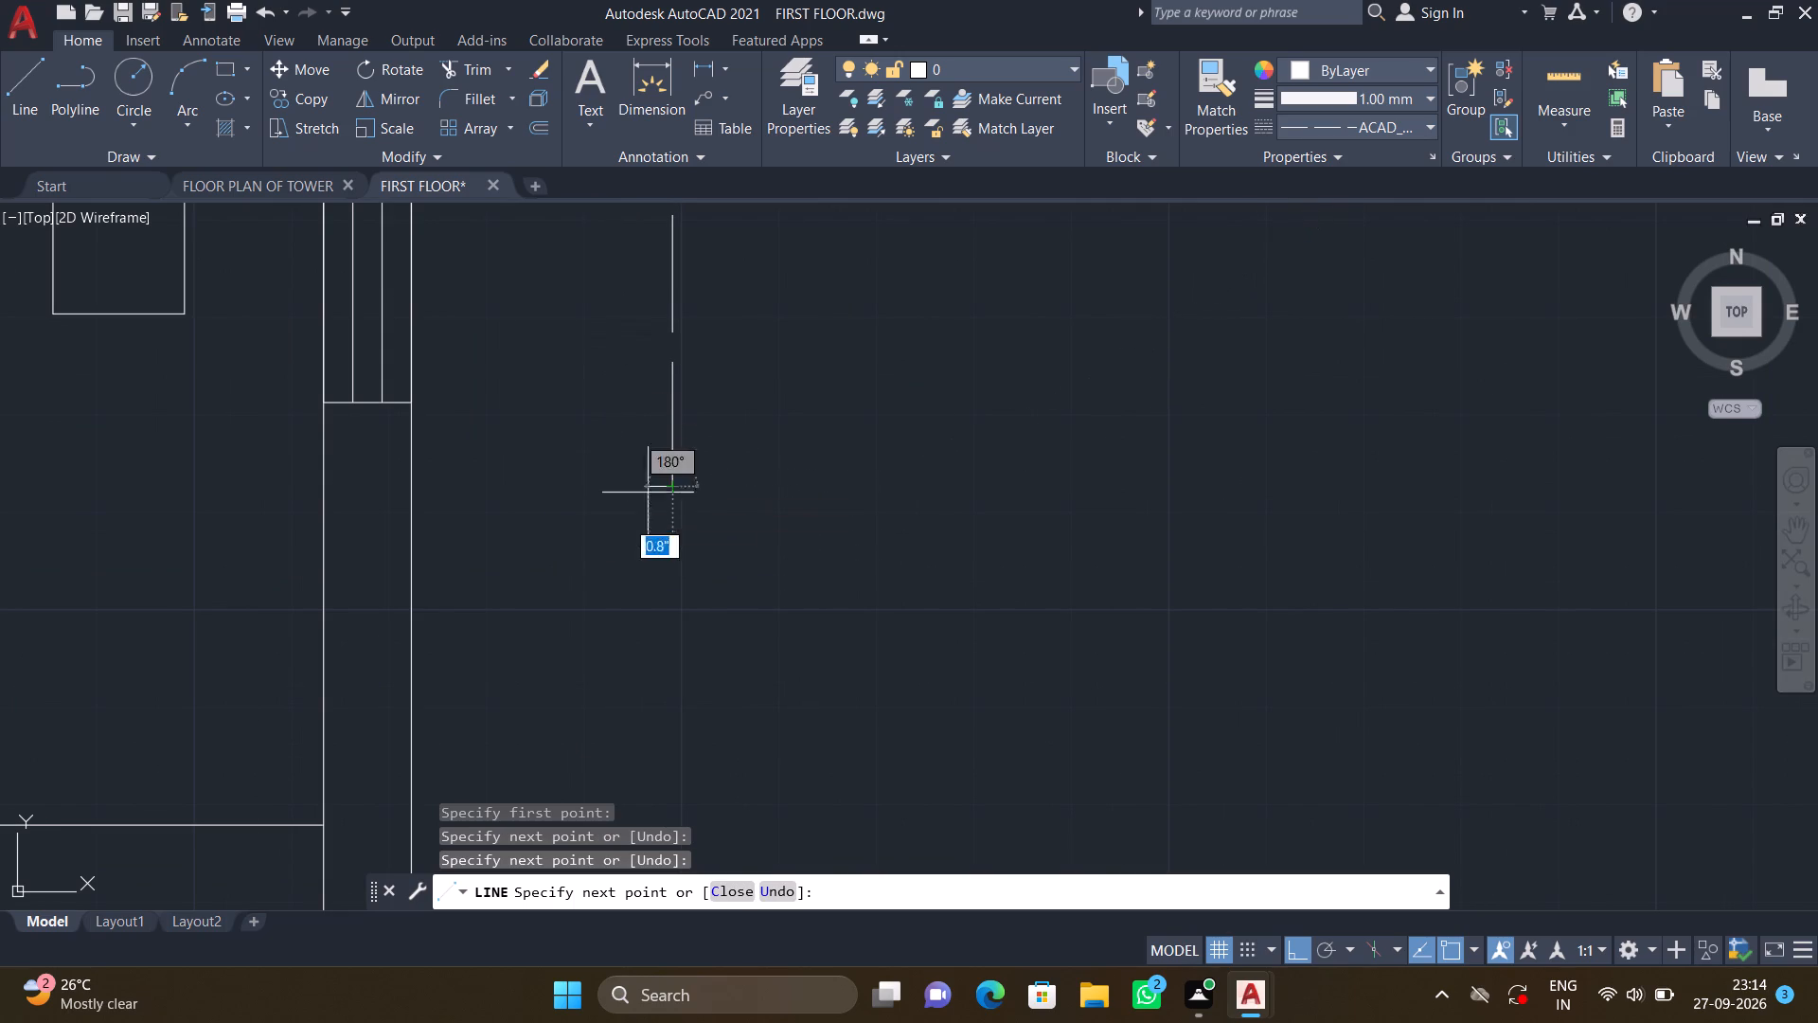
pyautogui.click(411, 485)
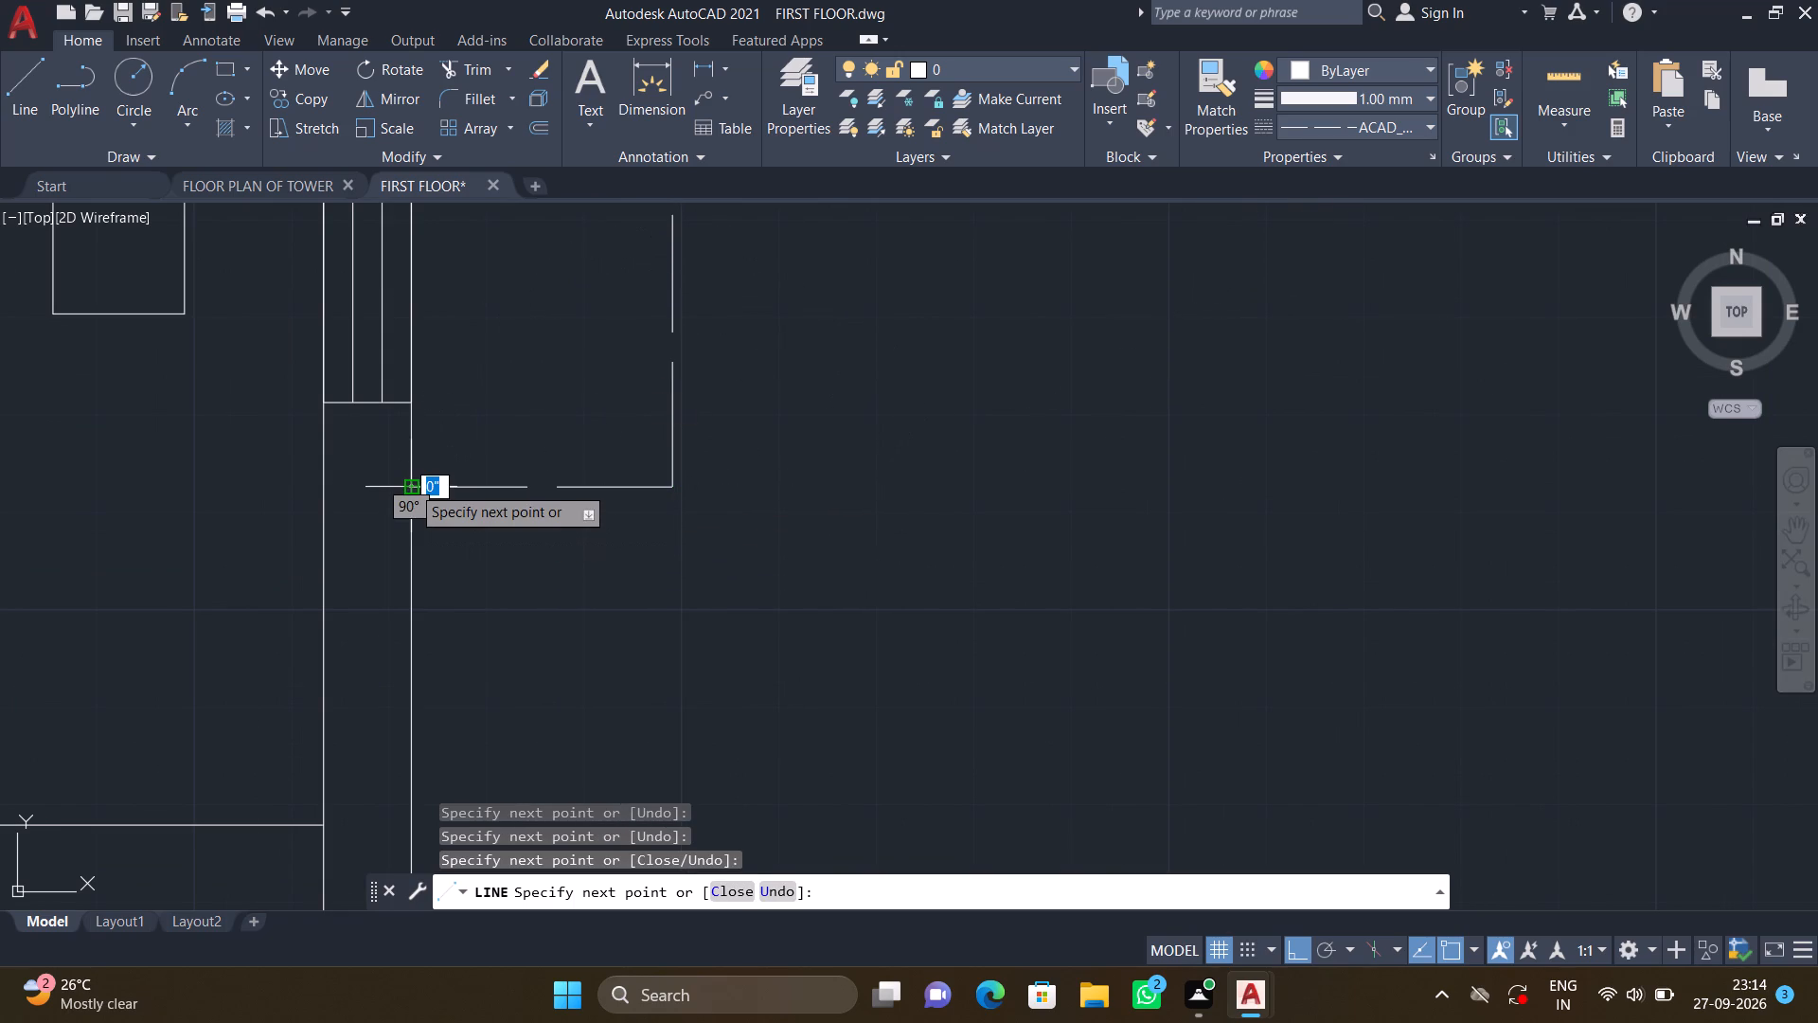
pyautogui.press('Return')
# With Ortho off, draw two crossing dashed diagonals about 1'-10" long inside the small boxed east wall projection north of the northeast bedroom window.
pyautogui.scroll(-2, 339, 460)
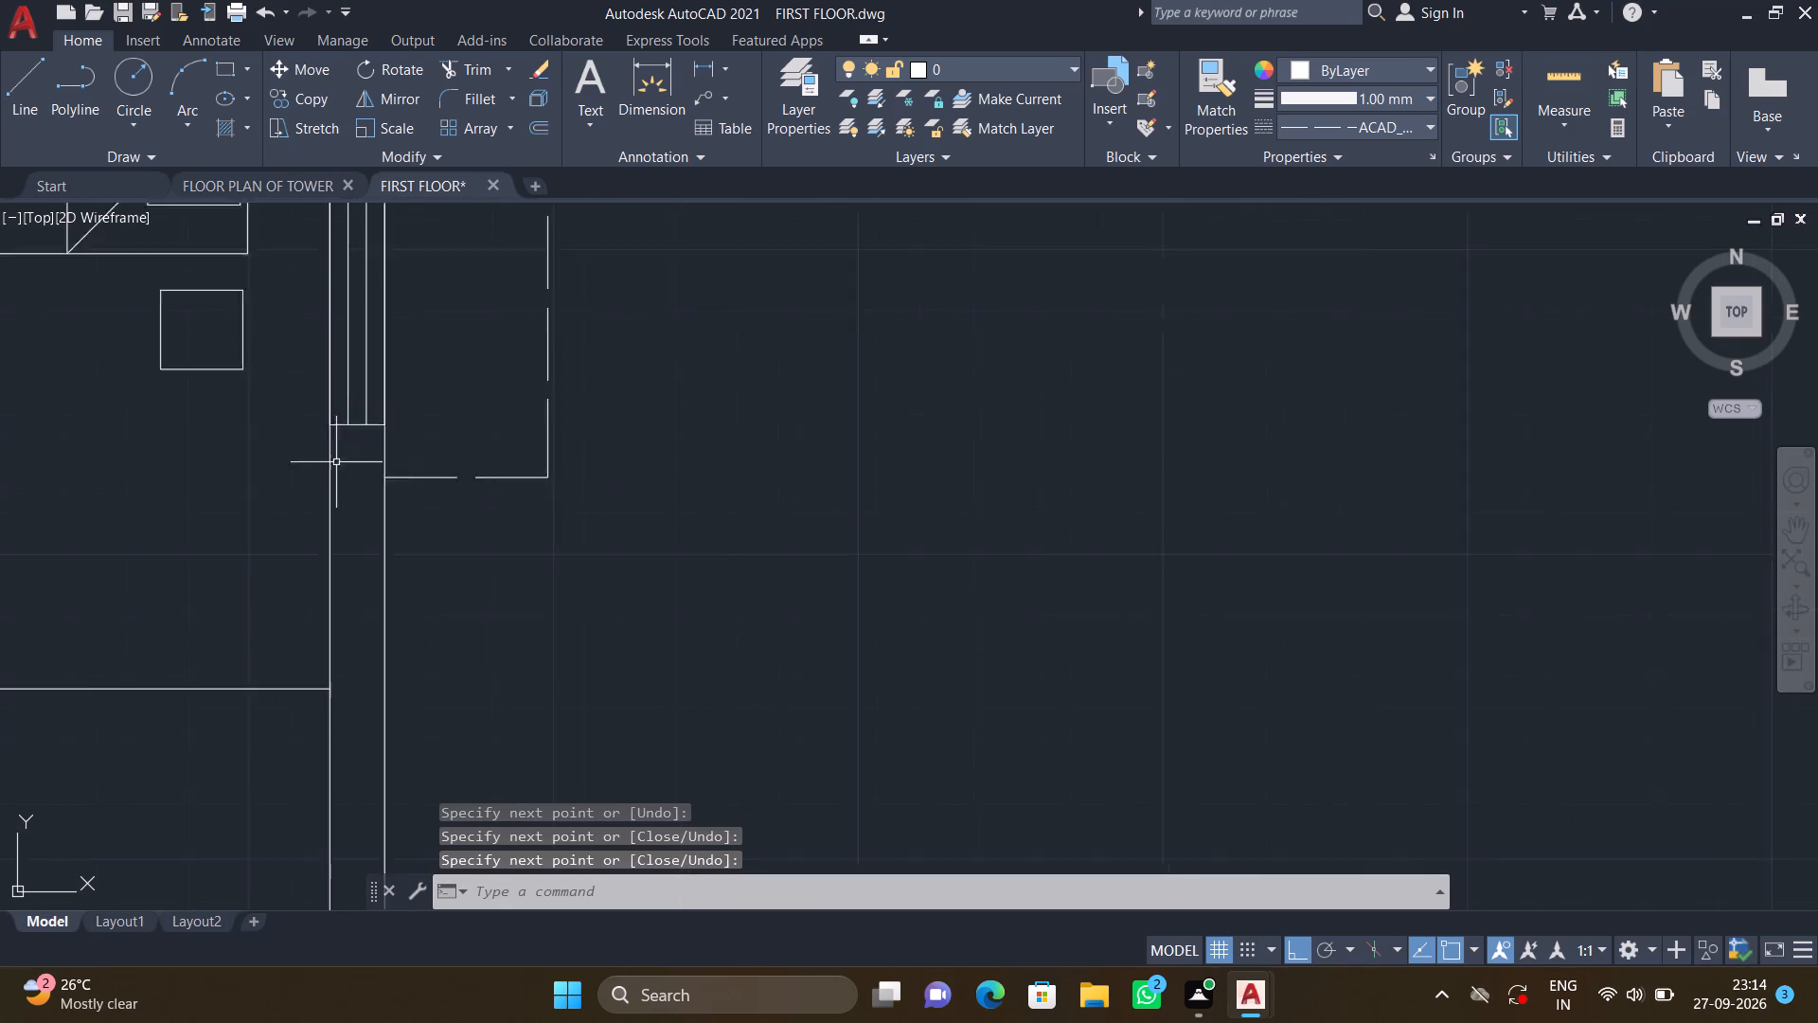
pyautogui.scroll(-1, 332, 466)
pyautogui.moveTo(338, 473); pyautogui.dragTo(621, 476, button='middle')
pyautogui.scroll(-3, 609, 478)
pyautogui.moveTo(490, 426); pyautogui.dragTo(592, 424, button='middle')
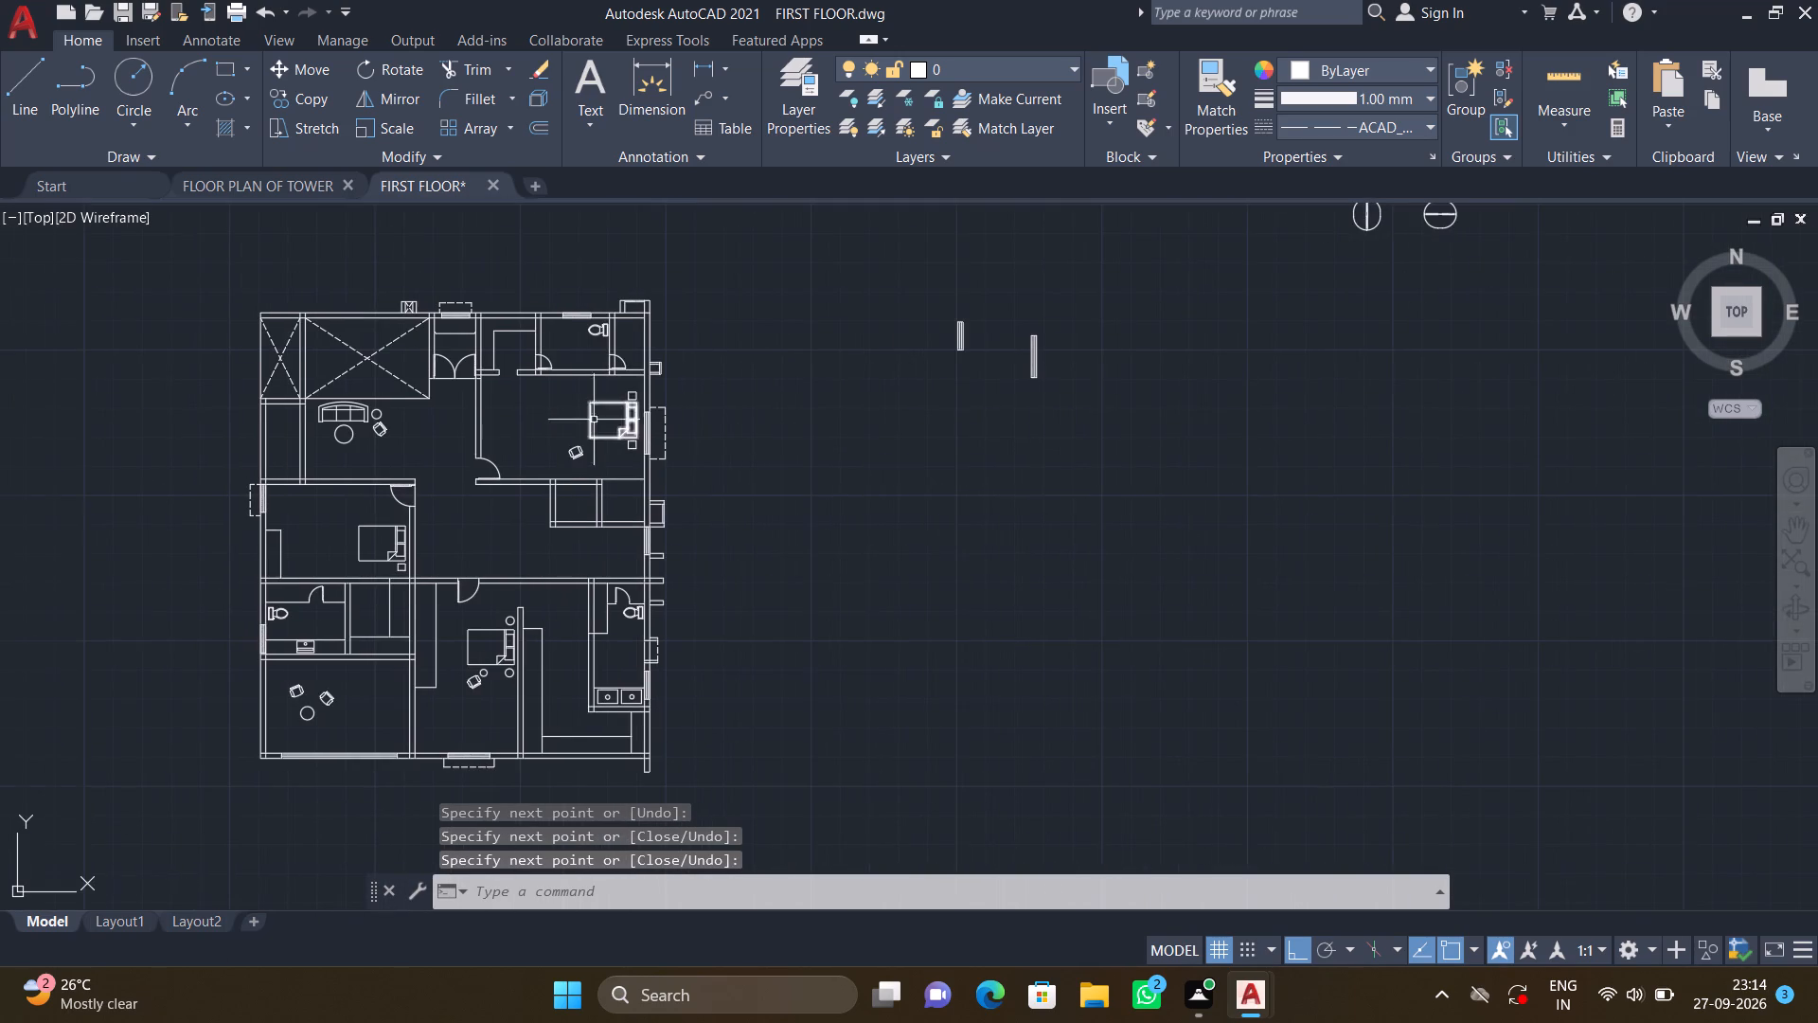
pyautogui.scroll(4, 681, 371)
pyautogui.scroll(3, 504, 368)
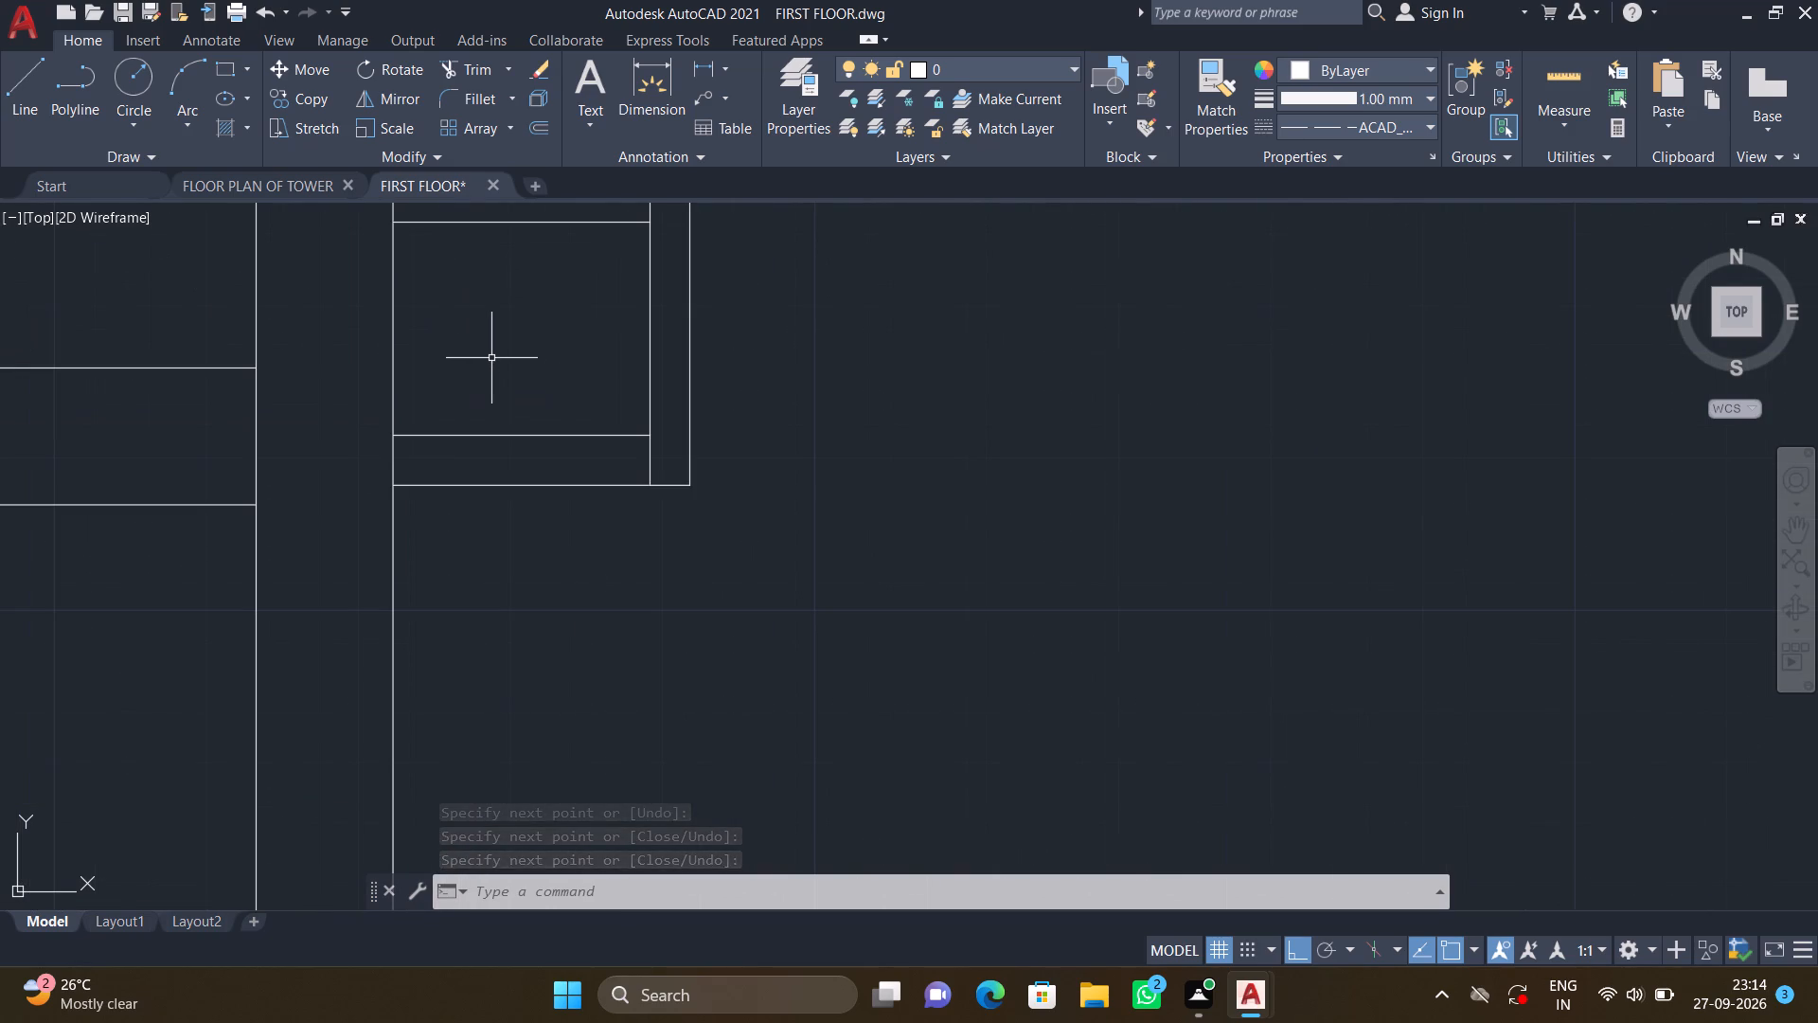
pyautogui.press('l')
pyautogui.press('Return')
pyautogui.moveTo(499, 361); pyautogui.dragTo(518, 380, button='middle')
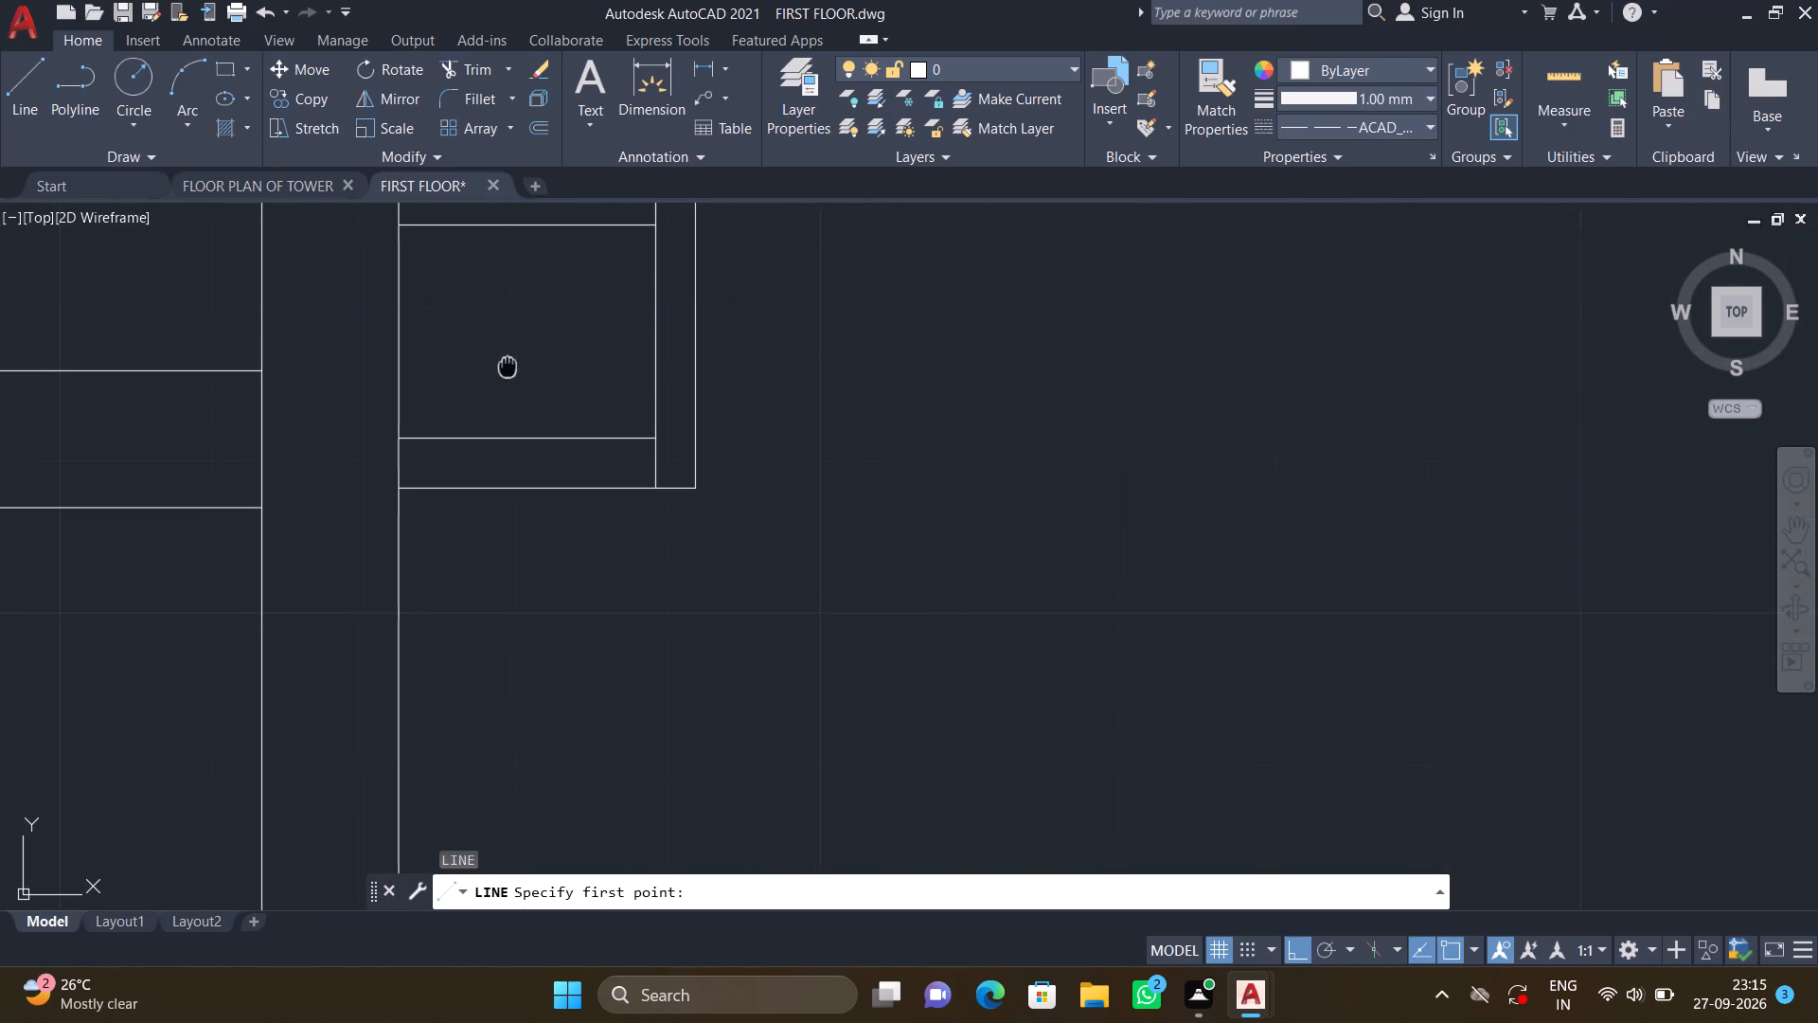
pyautogui.moveTo(518, 380); pyautogui.dragTo(561, 444, button='middle')
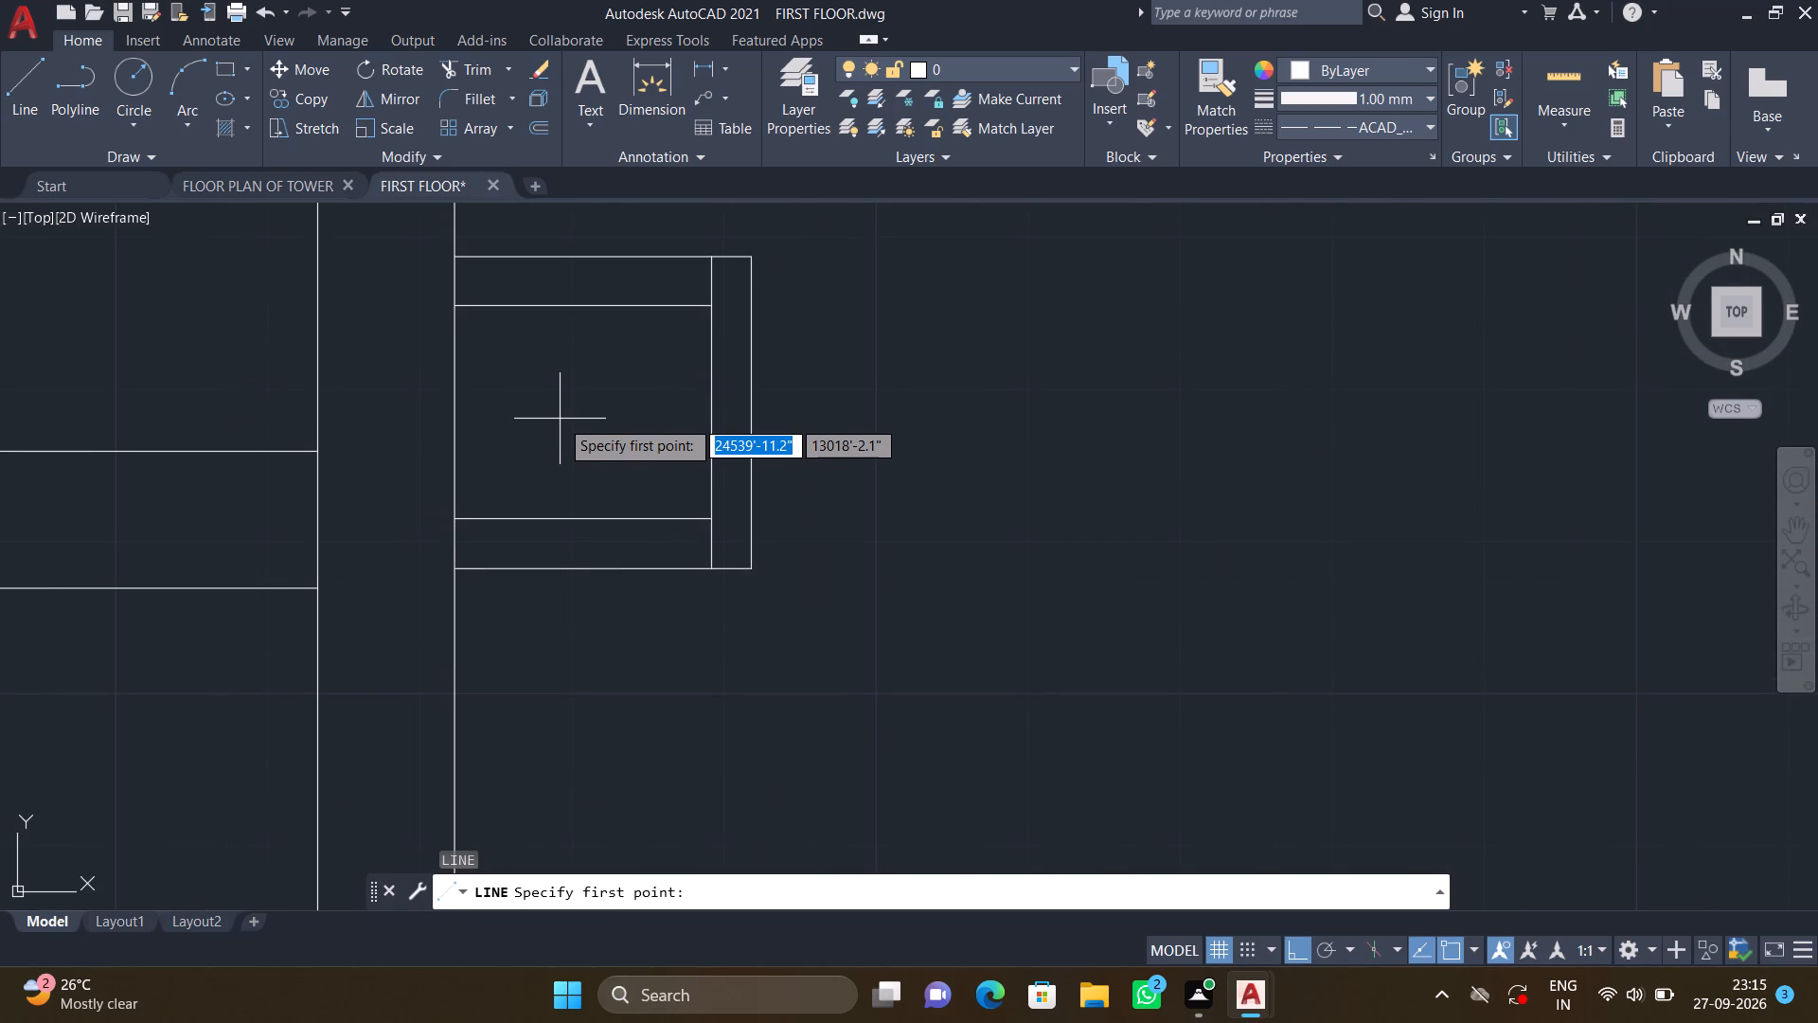
pyautogui.click(454, 311)
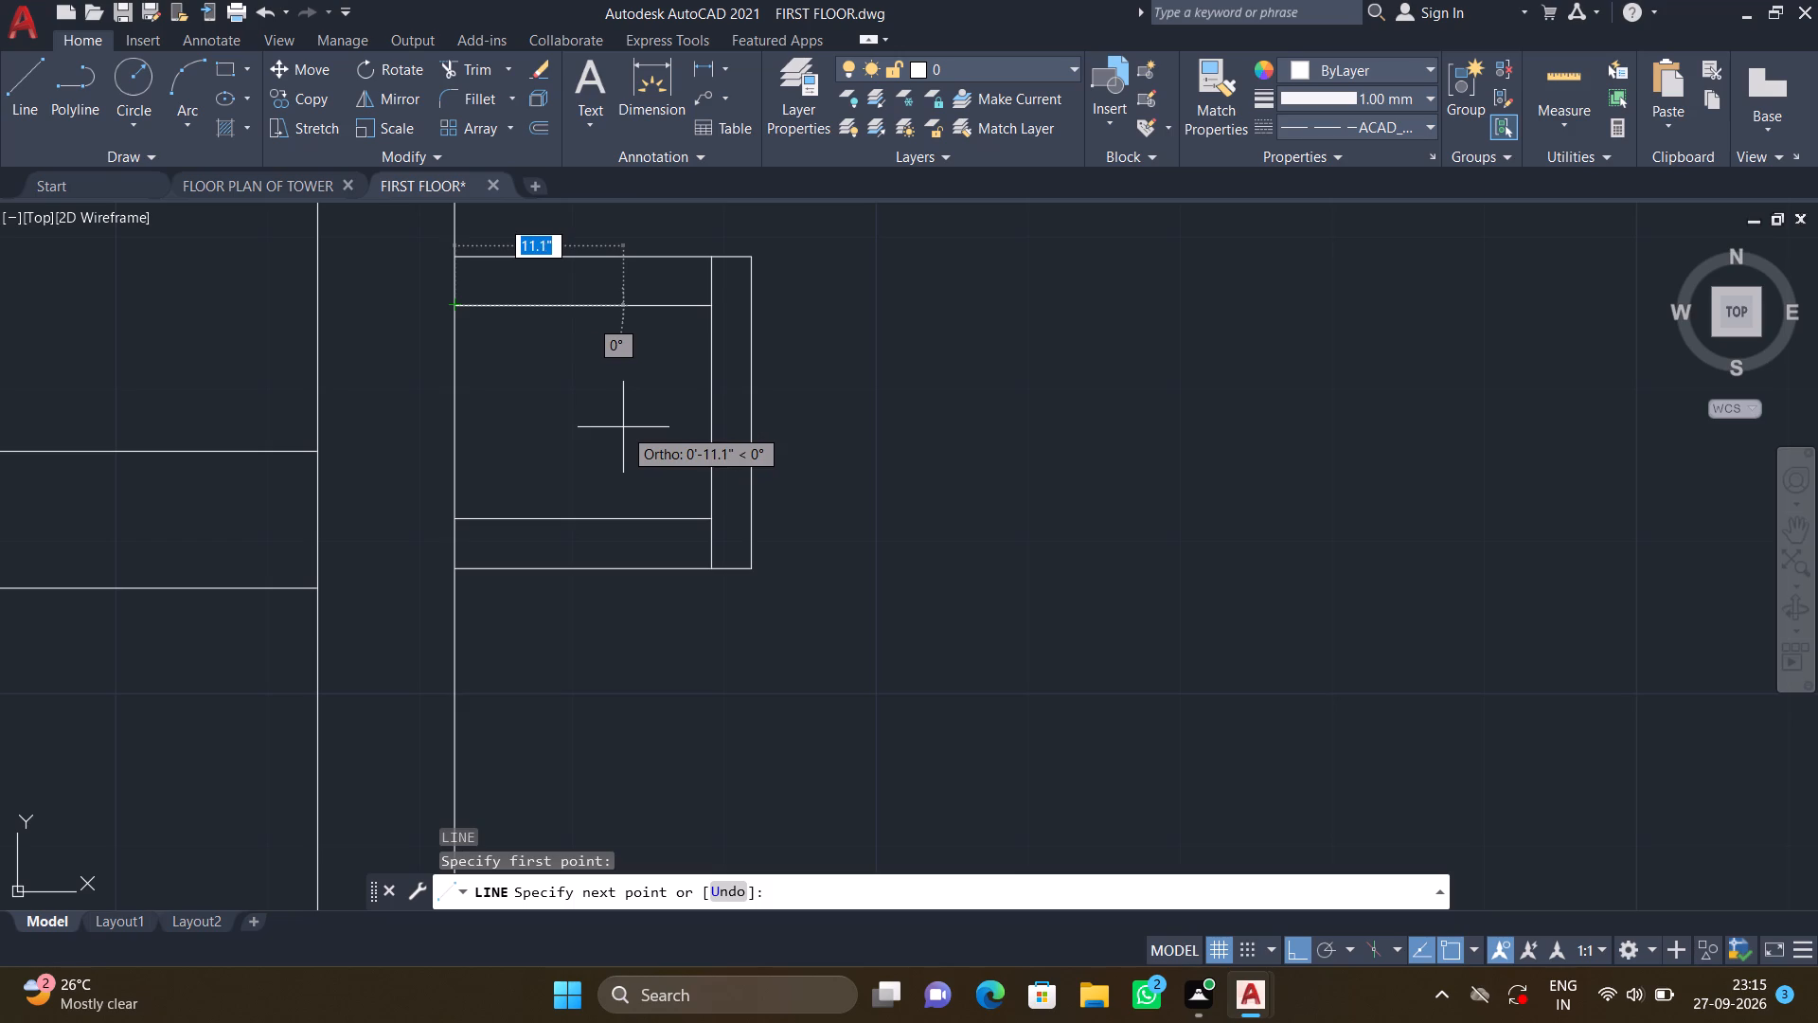
pyautogui.press('F8')
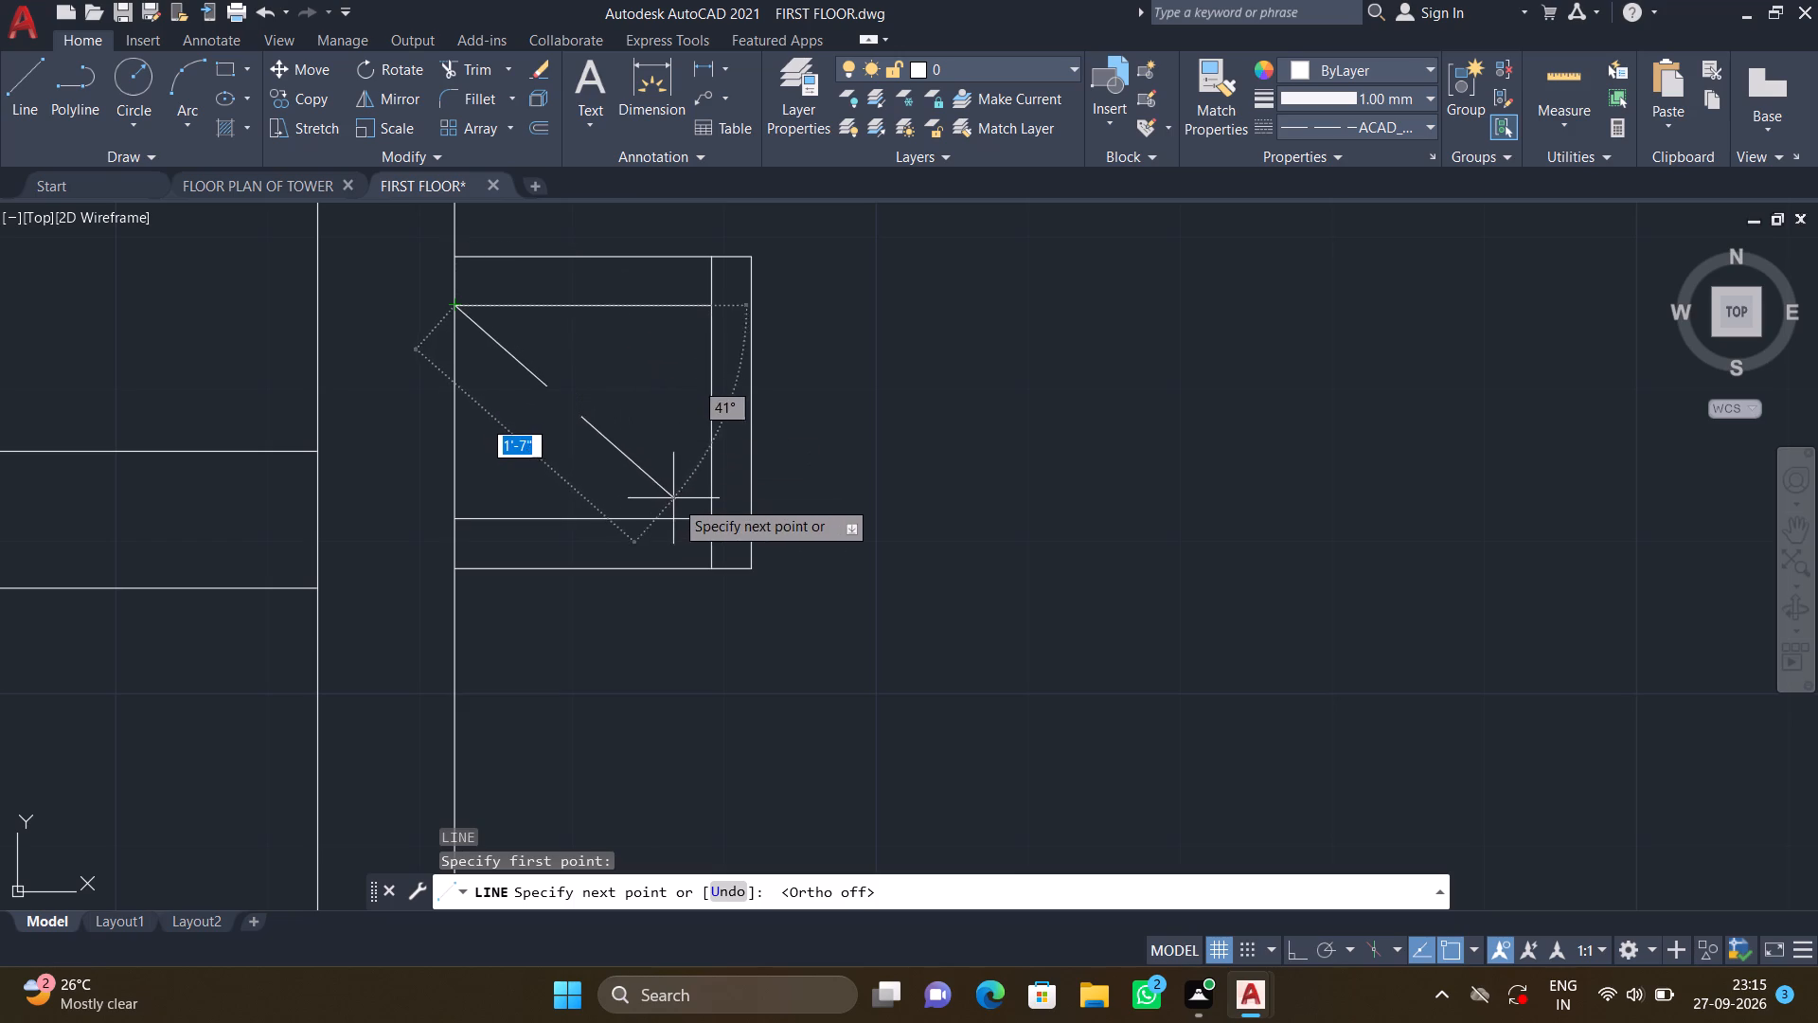
pyautogui.click(710, 519)
pyautogui.press('Return')
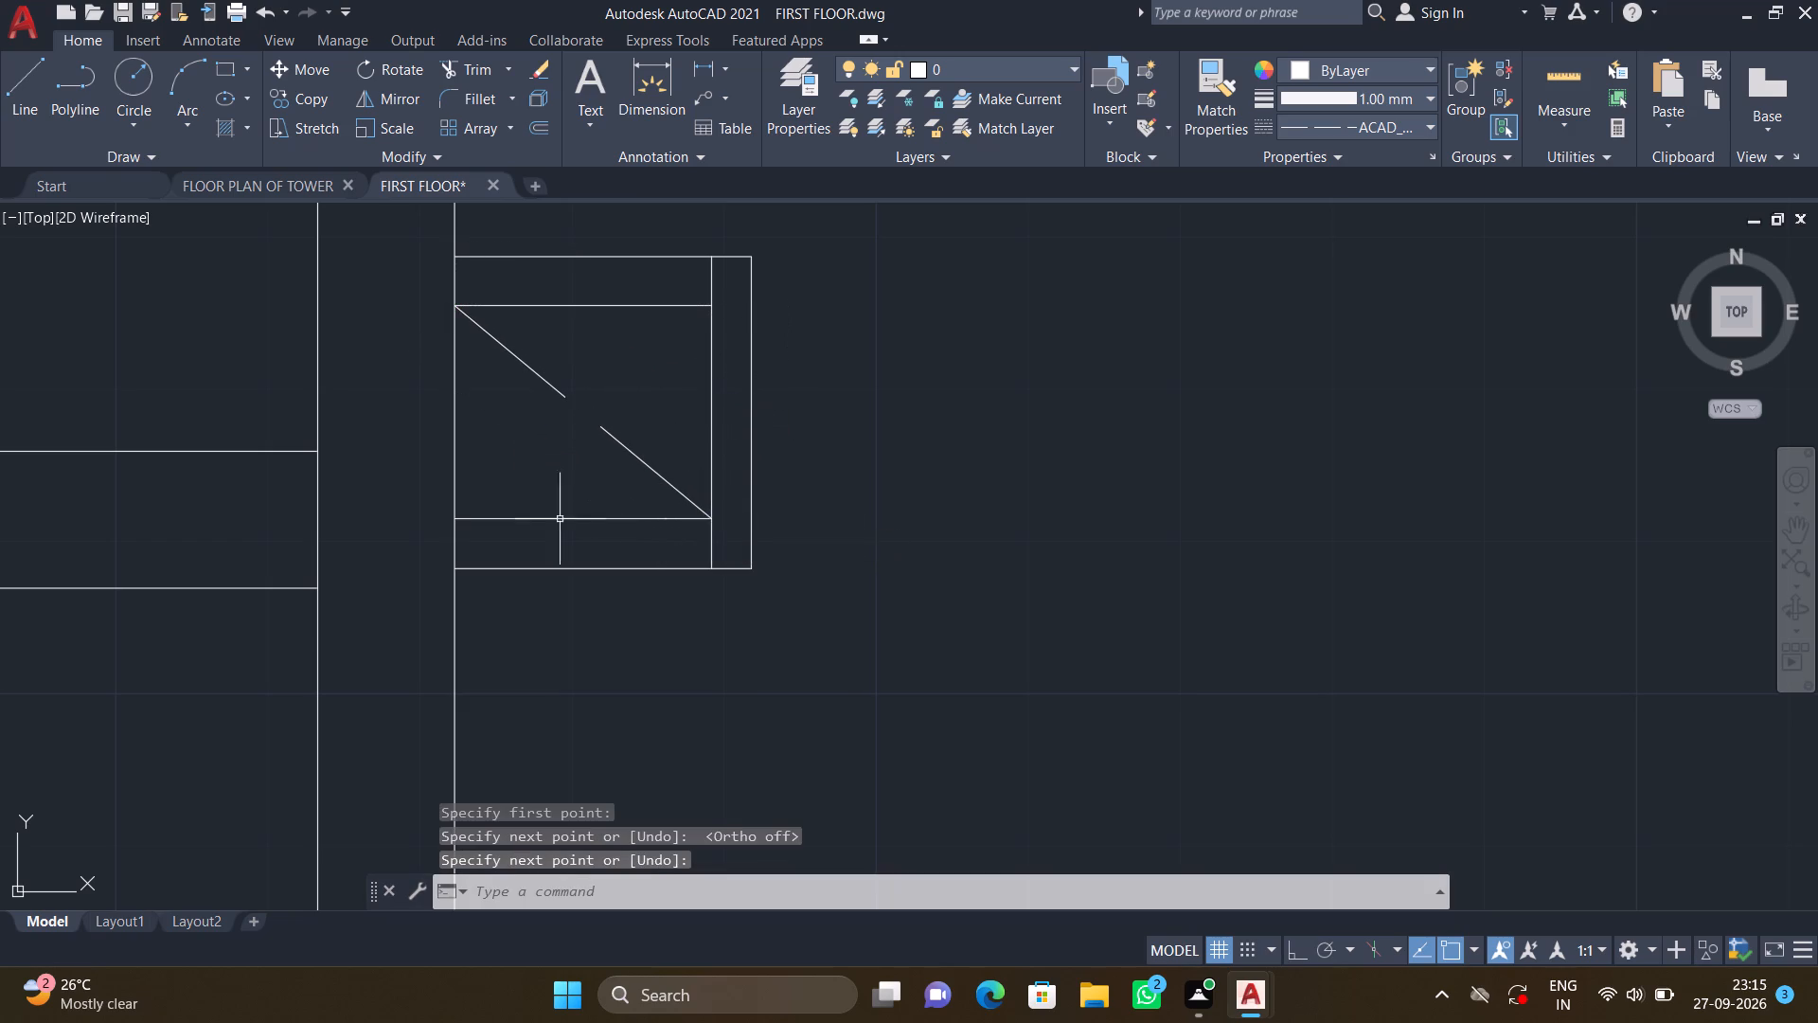
pyautogui.press('space')
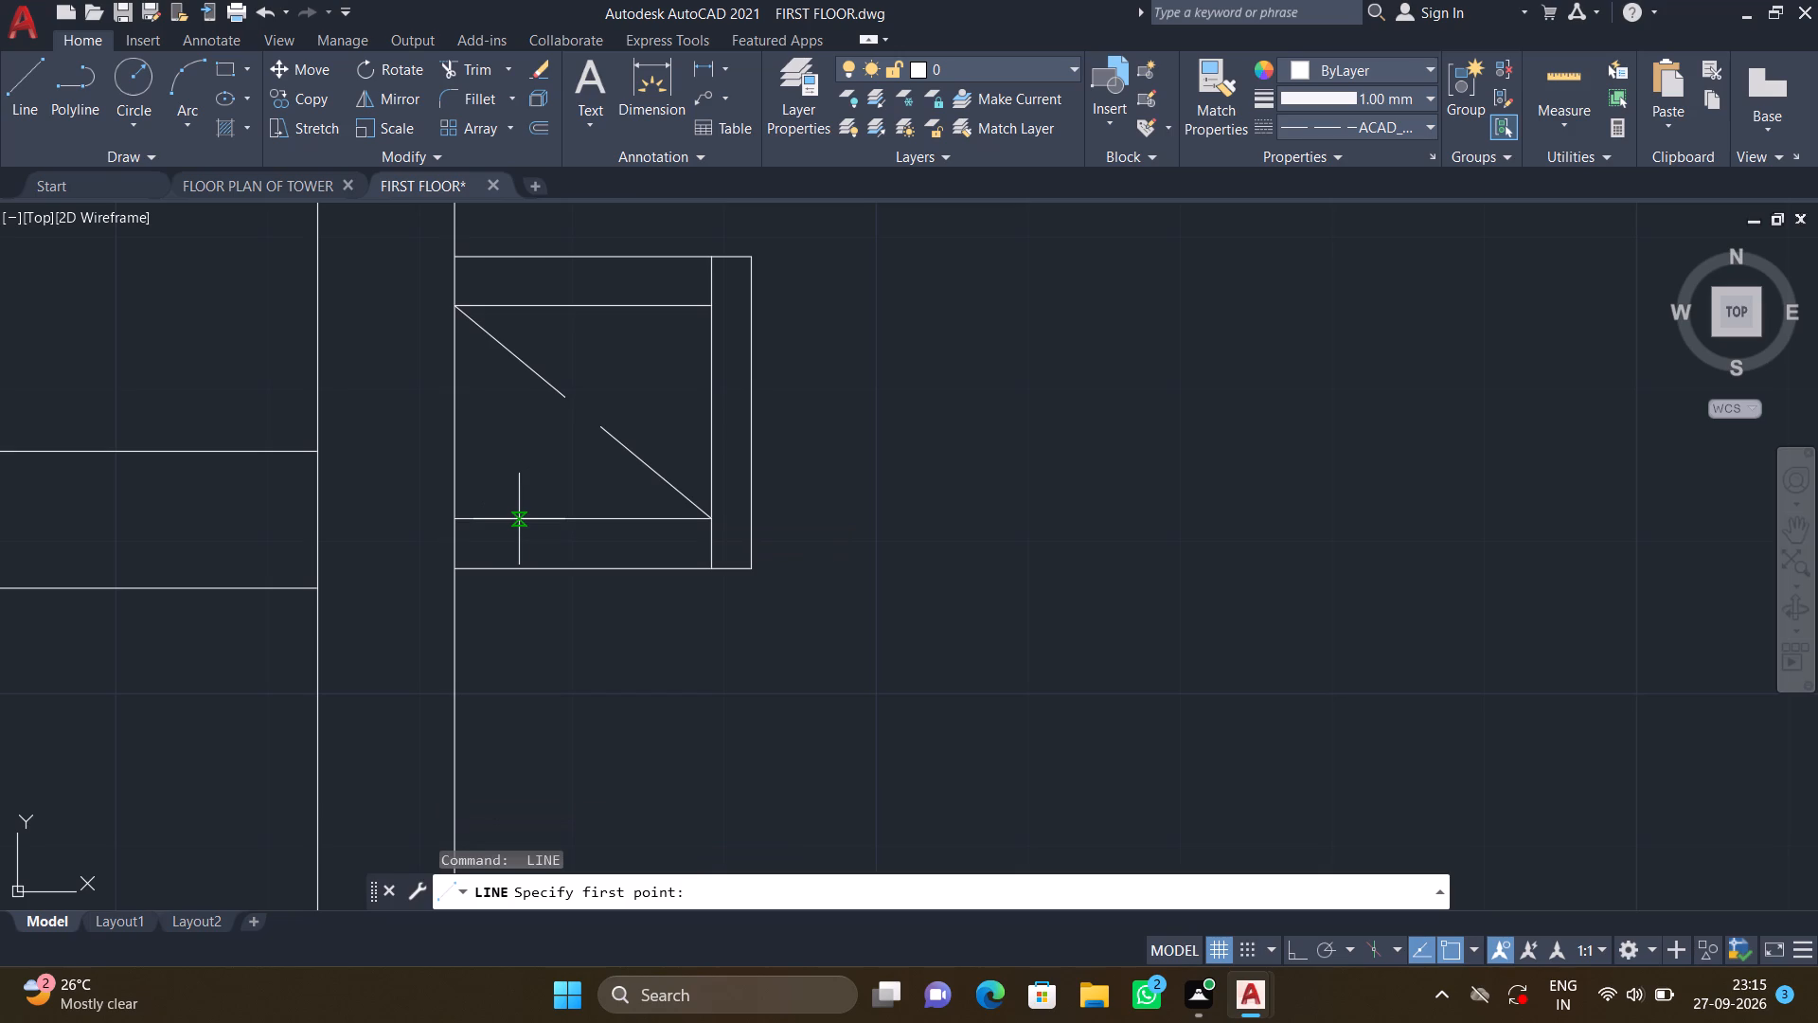
pyautogui.click(453, 517)
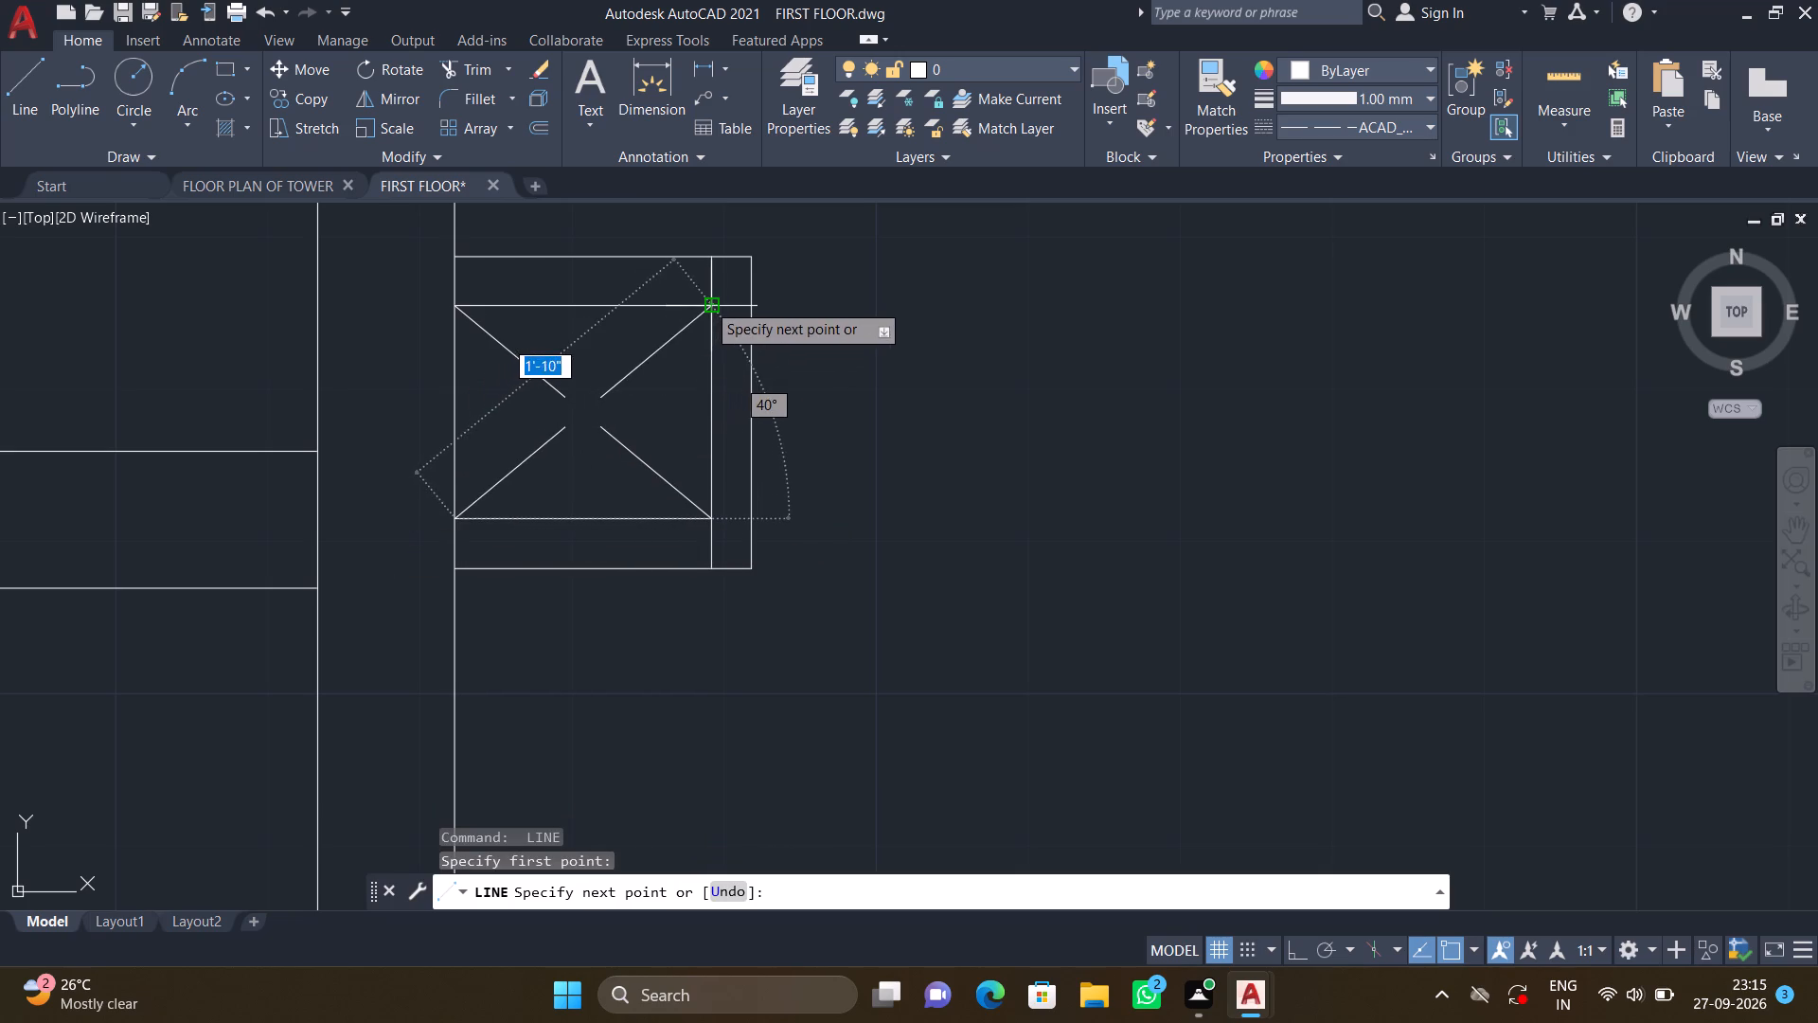
pyautogui.click(706, 302)
pyautogui.press('Return')
pyautogui.scroll(-3, 599, 352)
pyautogui.moveTo(484, 372); pyautogui.dragTo(814, 458, button='middle')
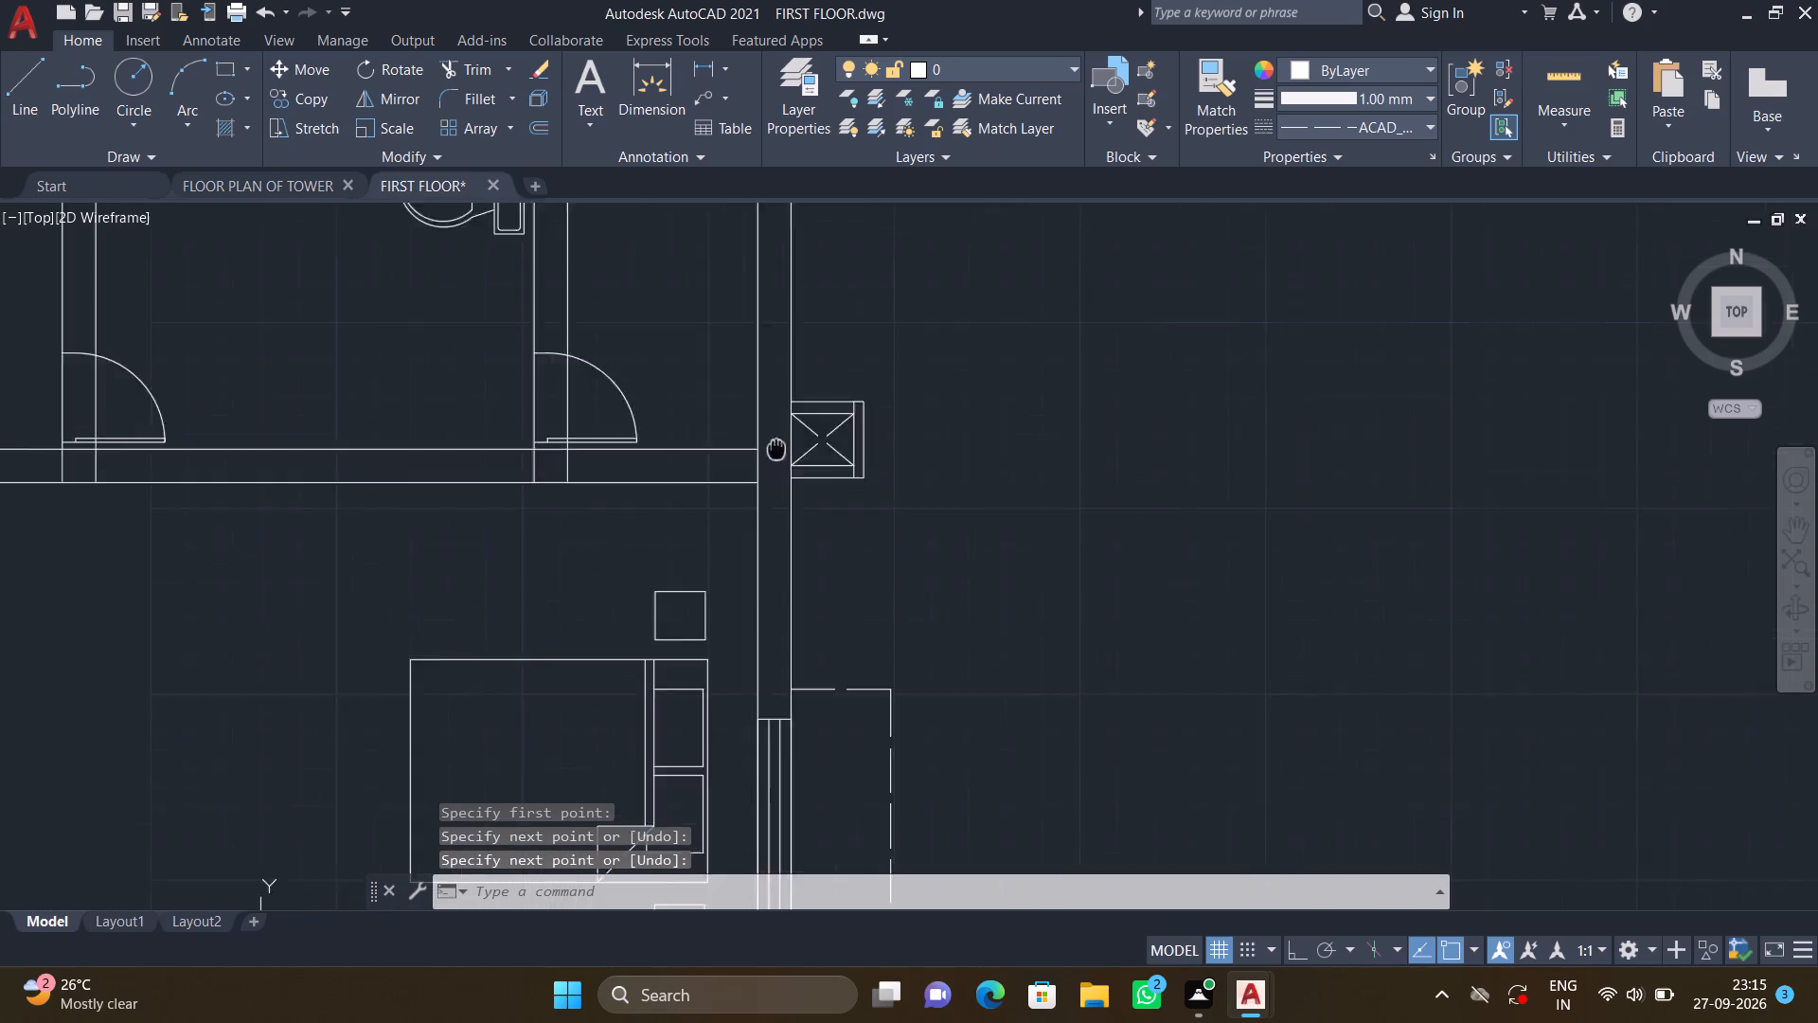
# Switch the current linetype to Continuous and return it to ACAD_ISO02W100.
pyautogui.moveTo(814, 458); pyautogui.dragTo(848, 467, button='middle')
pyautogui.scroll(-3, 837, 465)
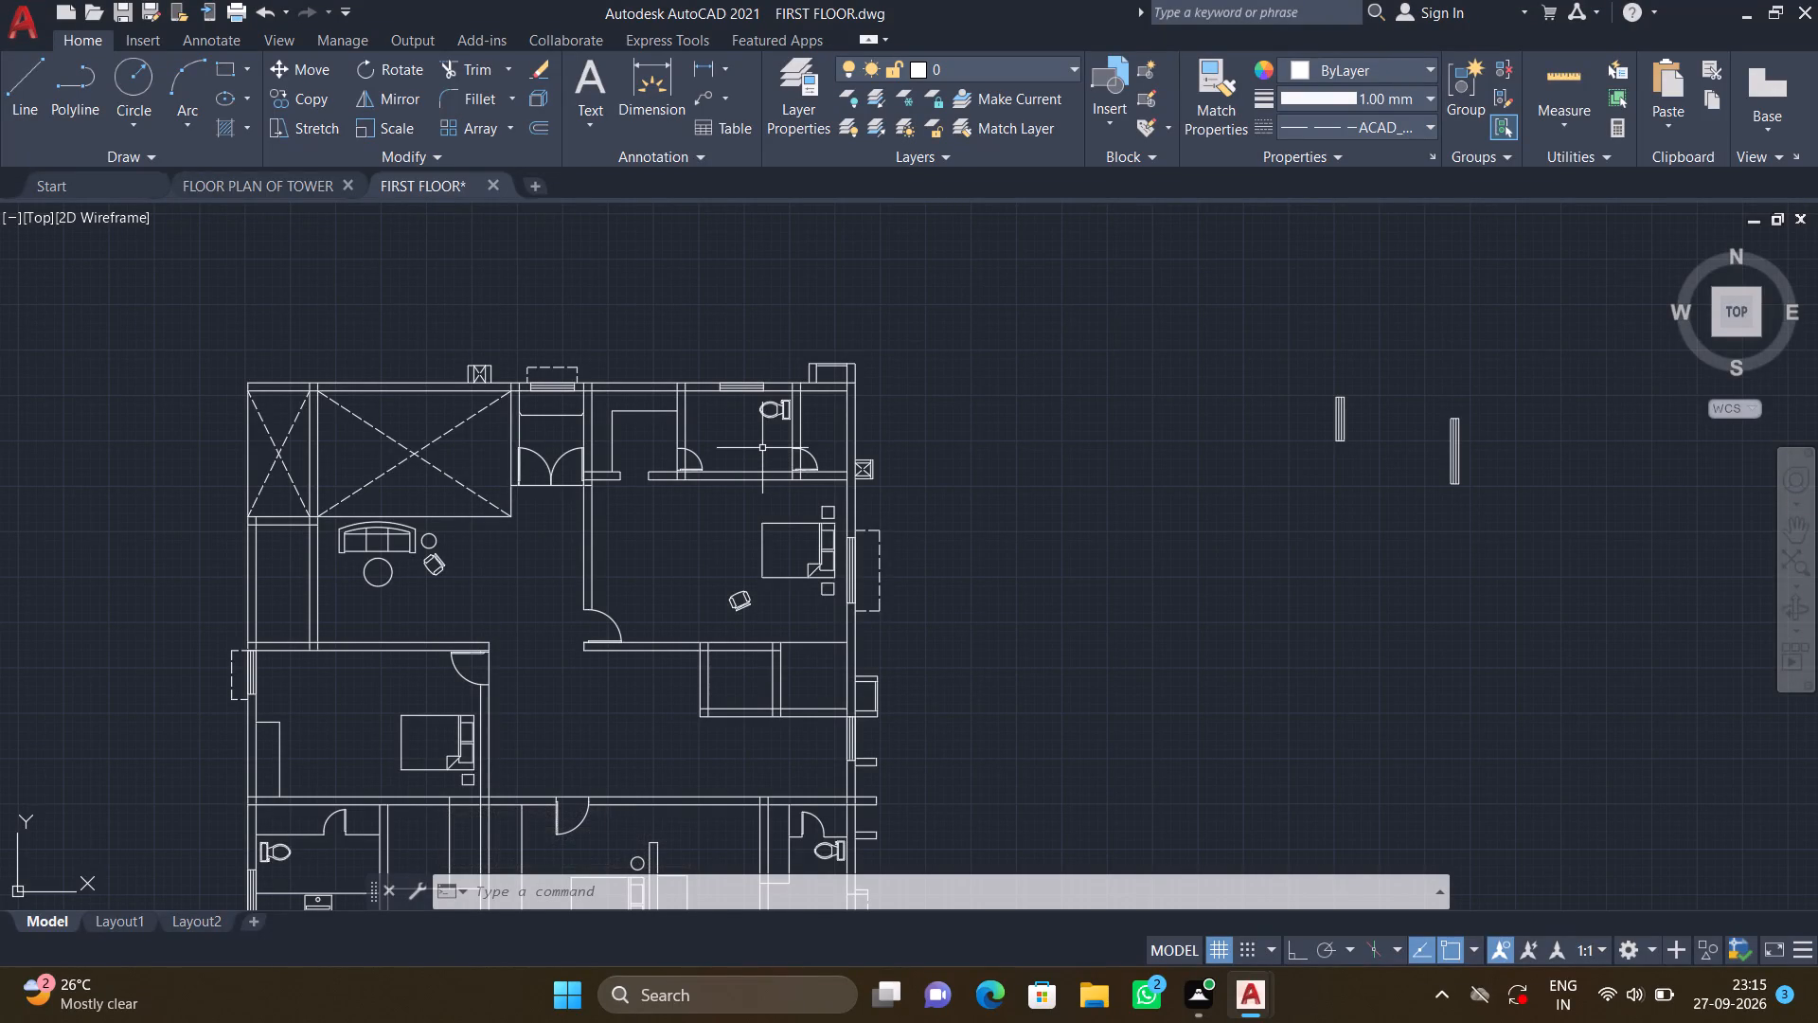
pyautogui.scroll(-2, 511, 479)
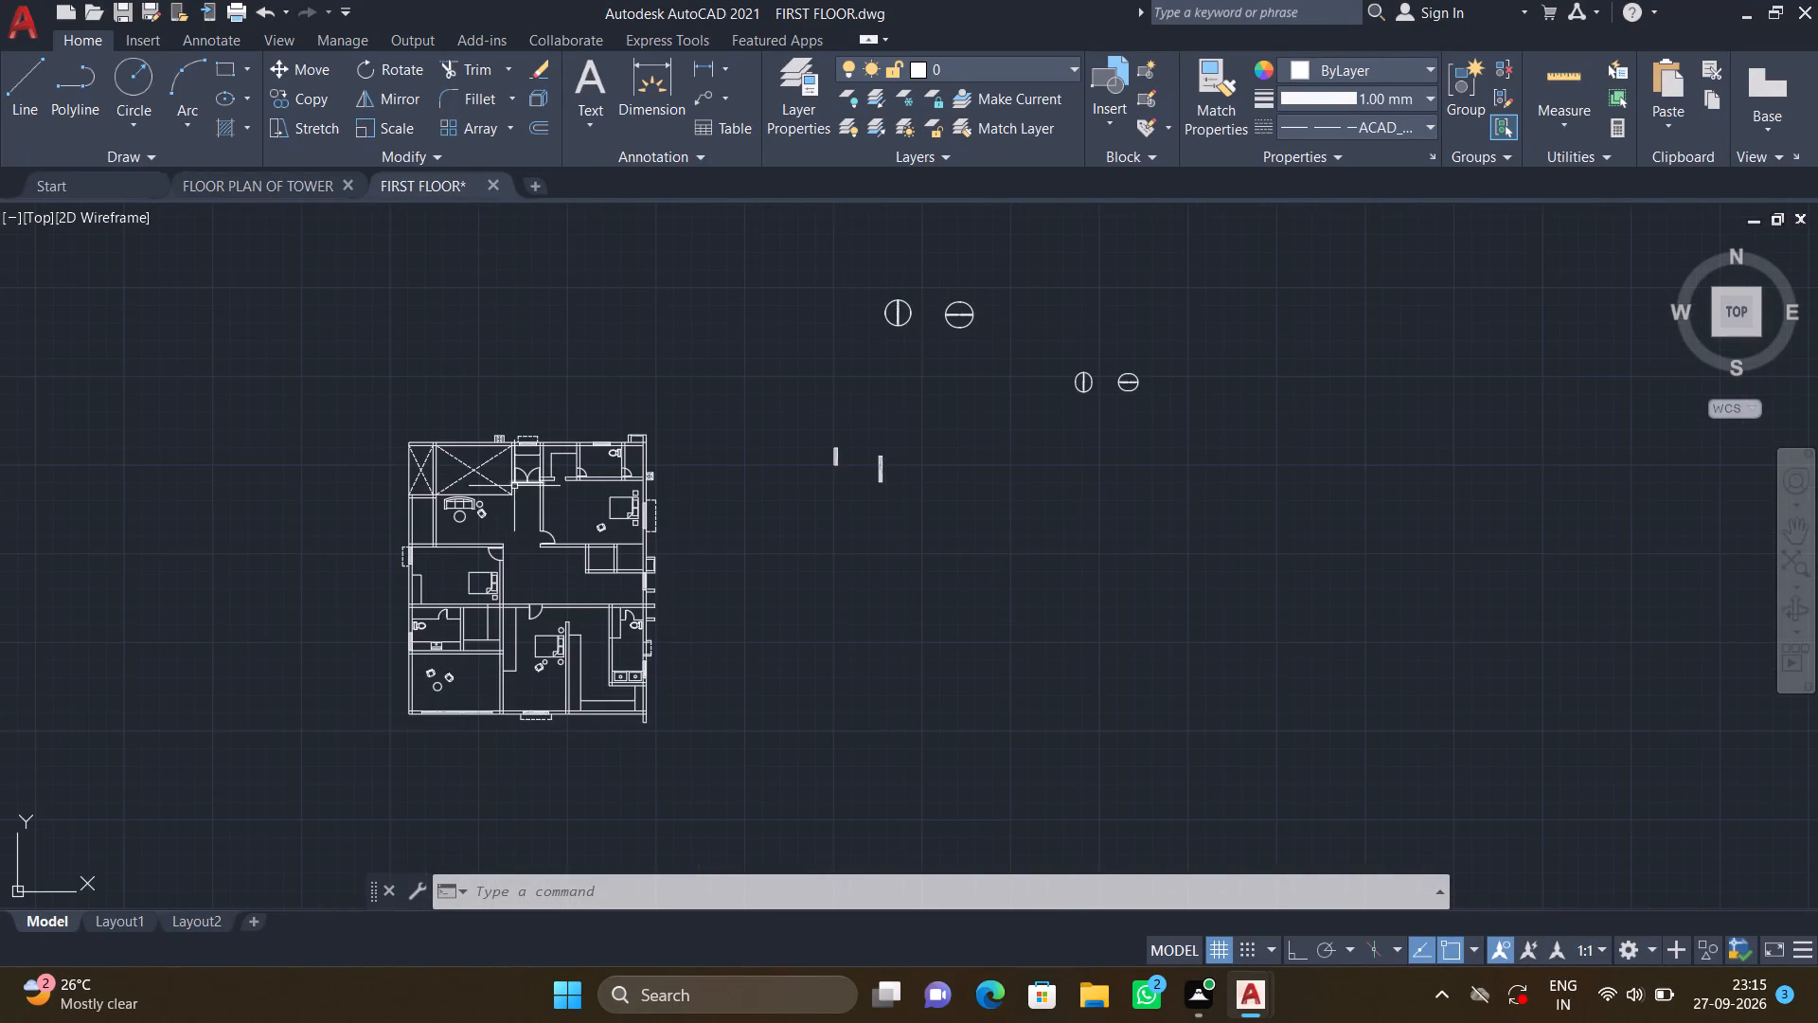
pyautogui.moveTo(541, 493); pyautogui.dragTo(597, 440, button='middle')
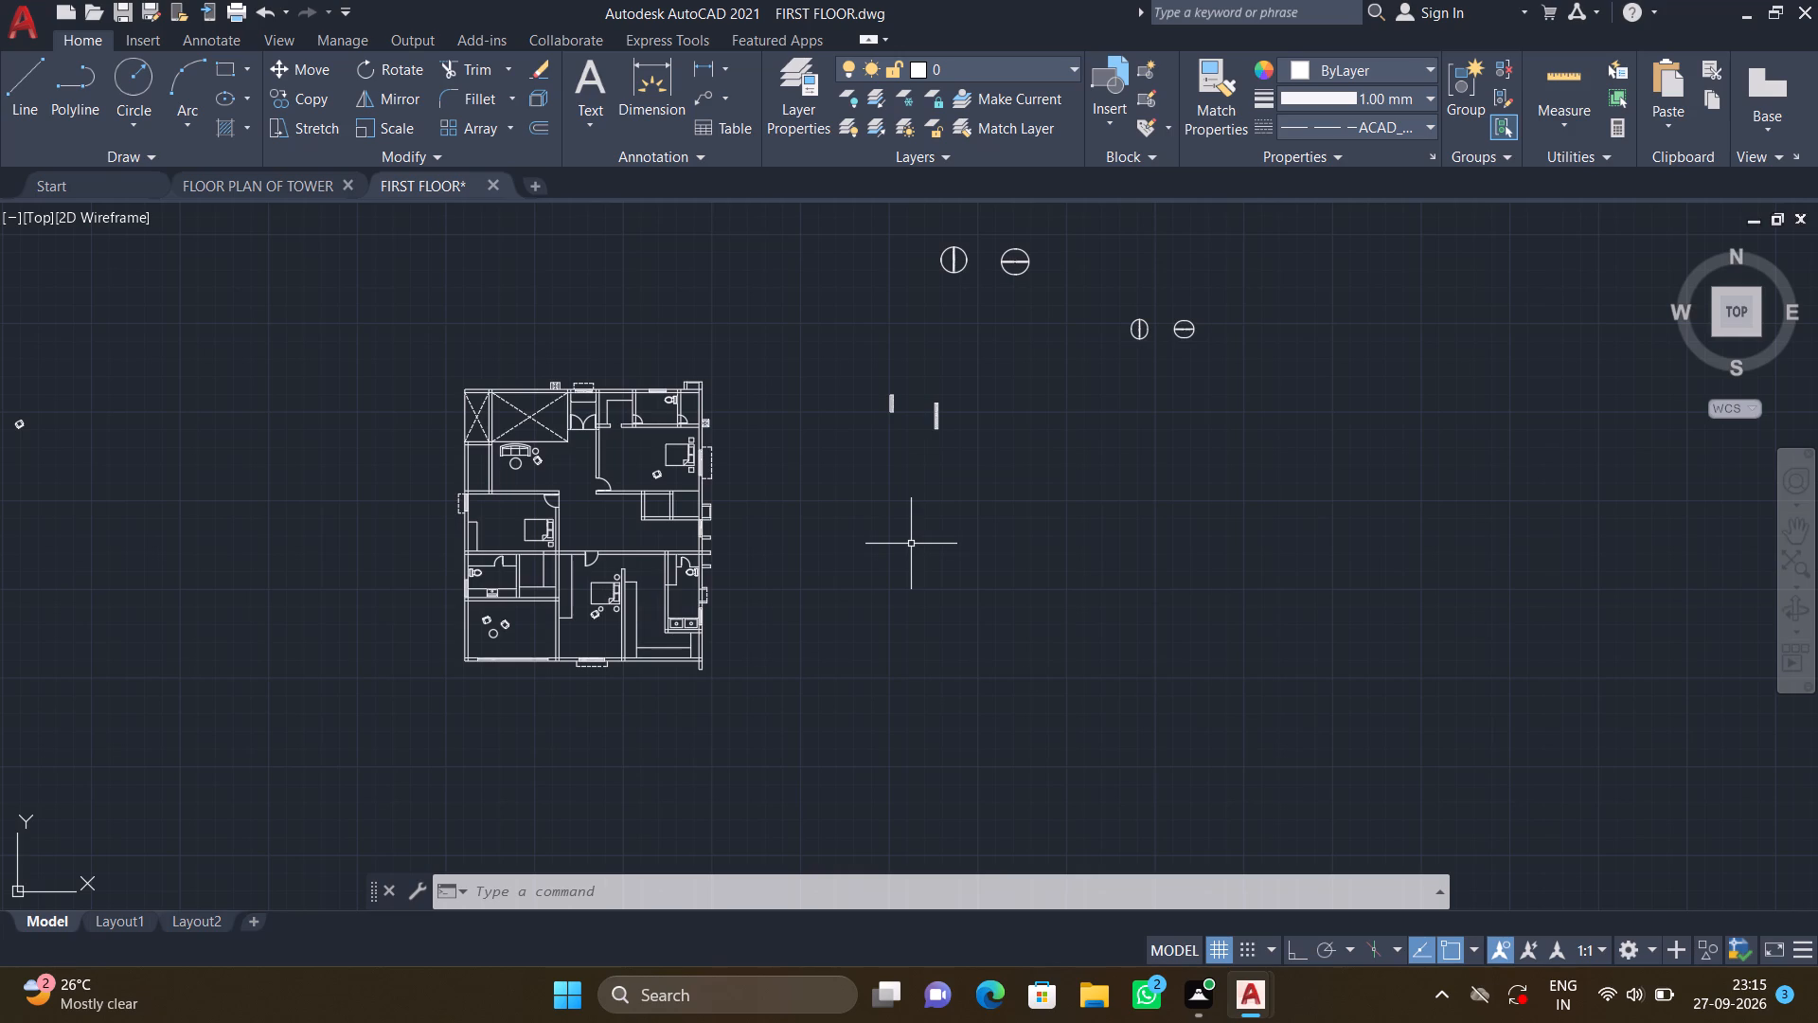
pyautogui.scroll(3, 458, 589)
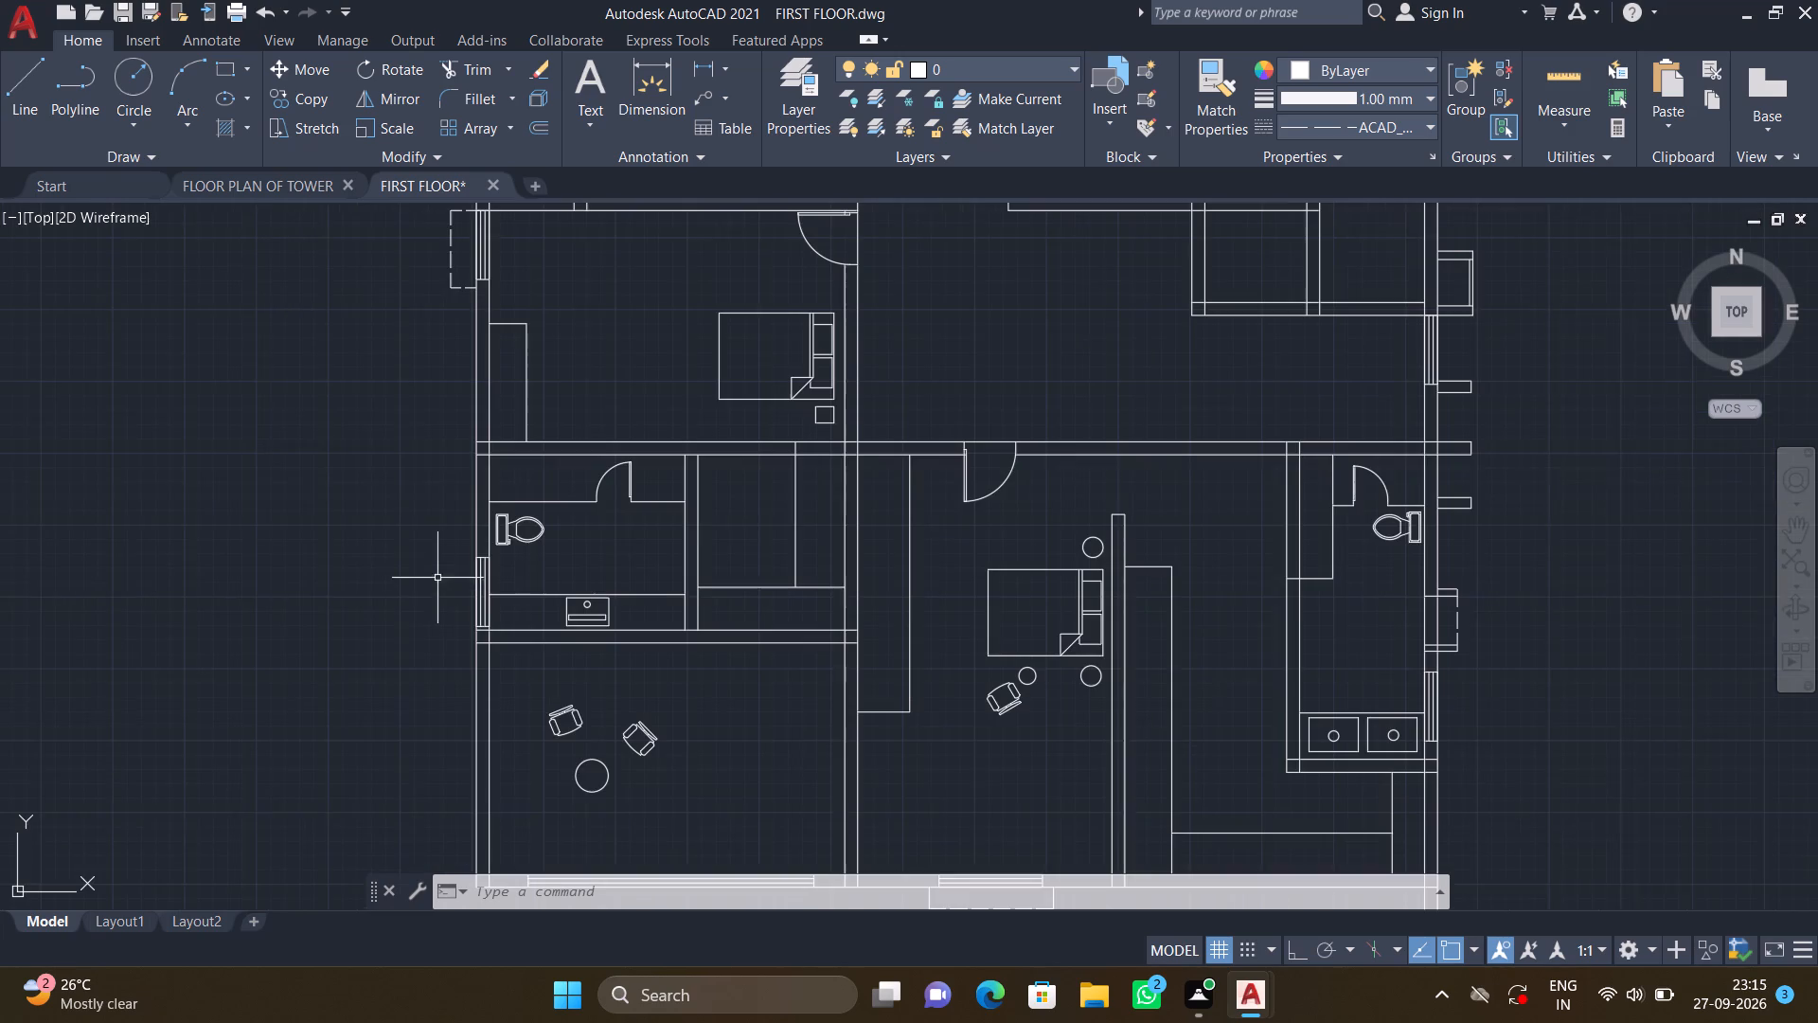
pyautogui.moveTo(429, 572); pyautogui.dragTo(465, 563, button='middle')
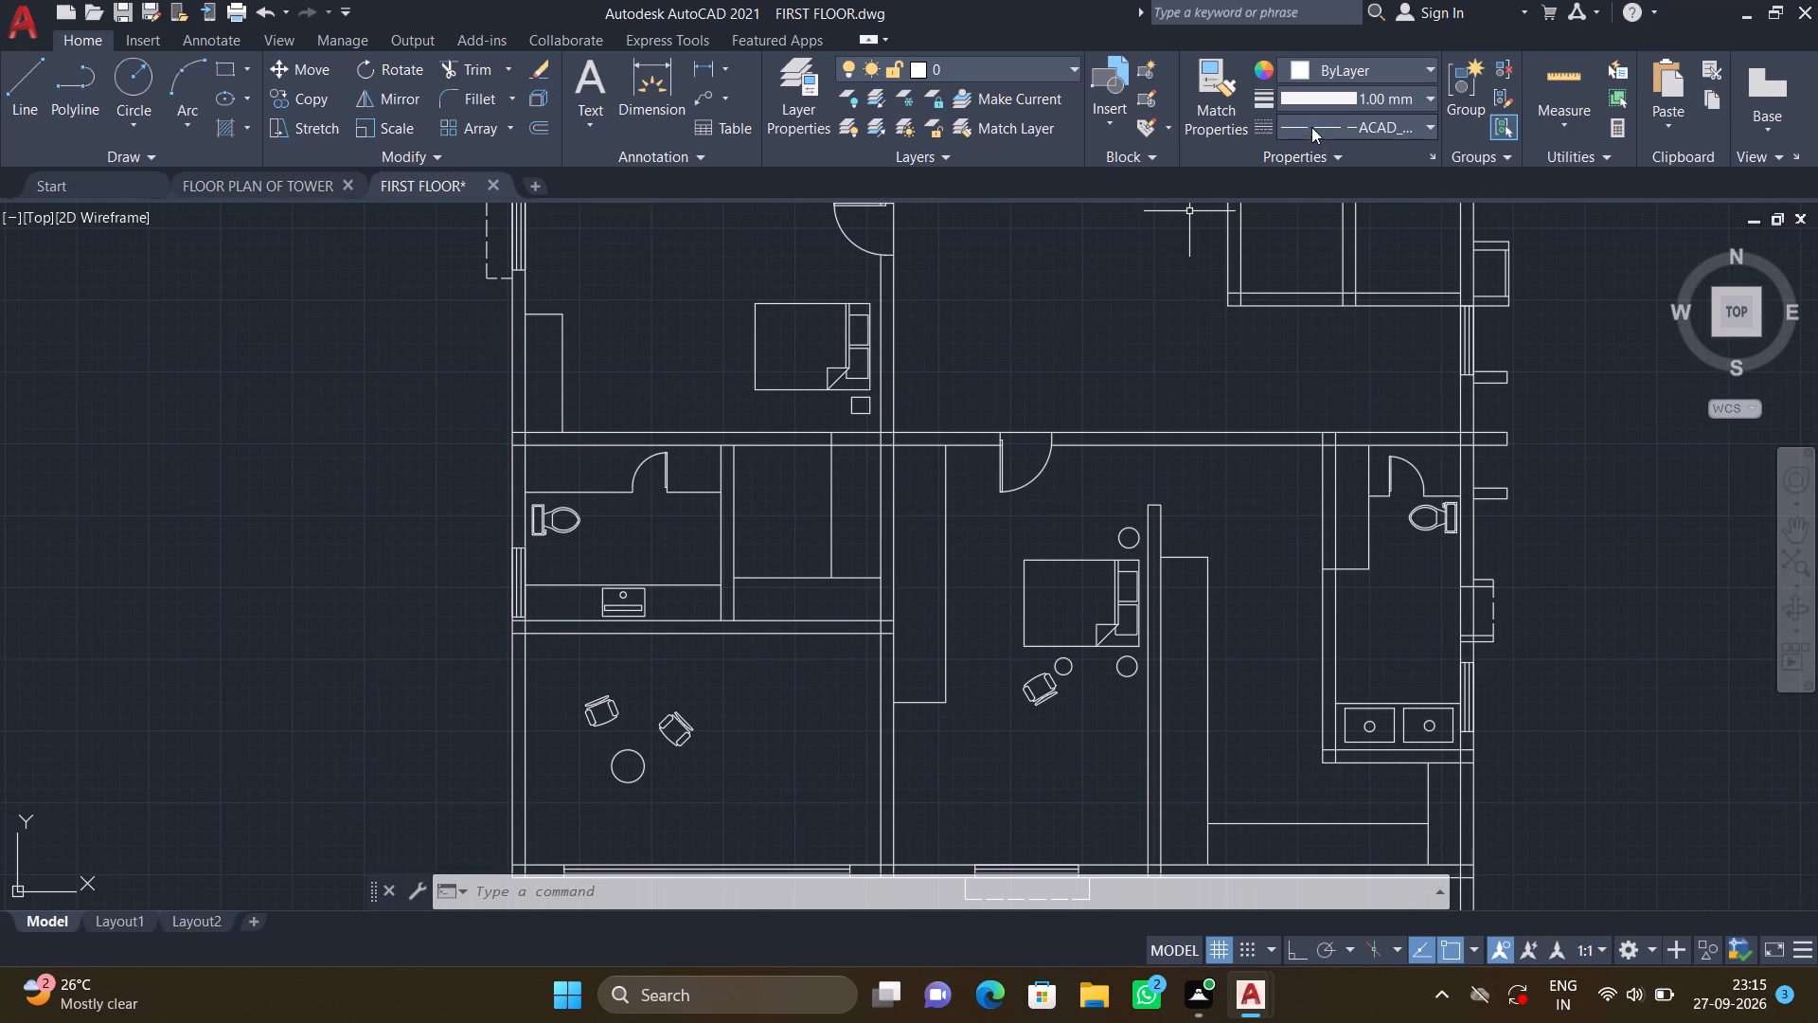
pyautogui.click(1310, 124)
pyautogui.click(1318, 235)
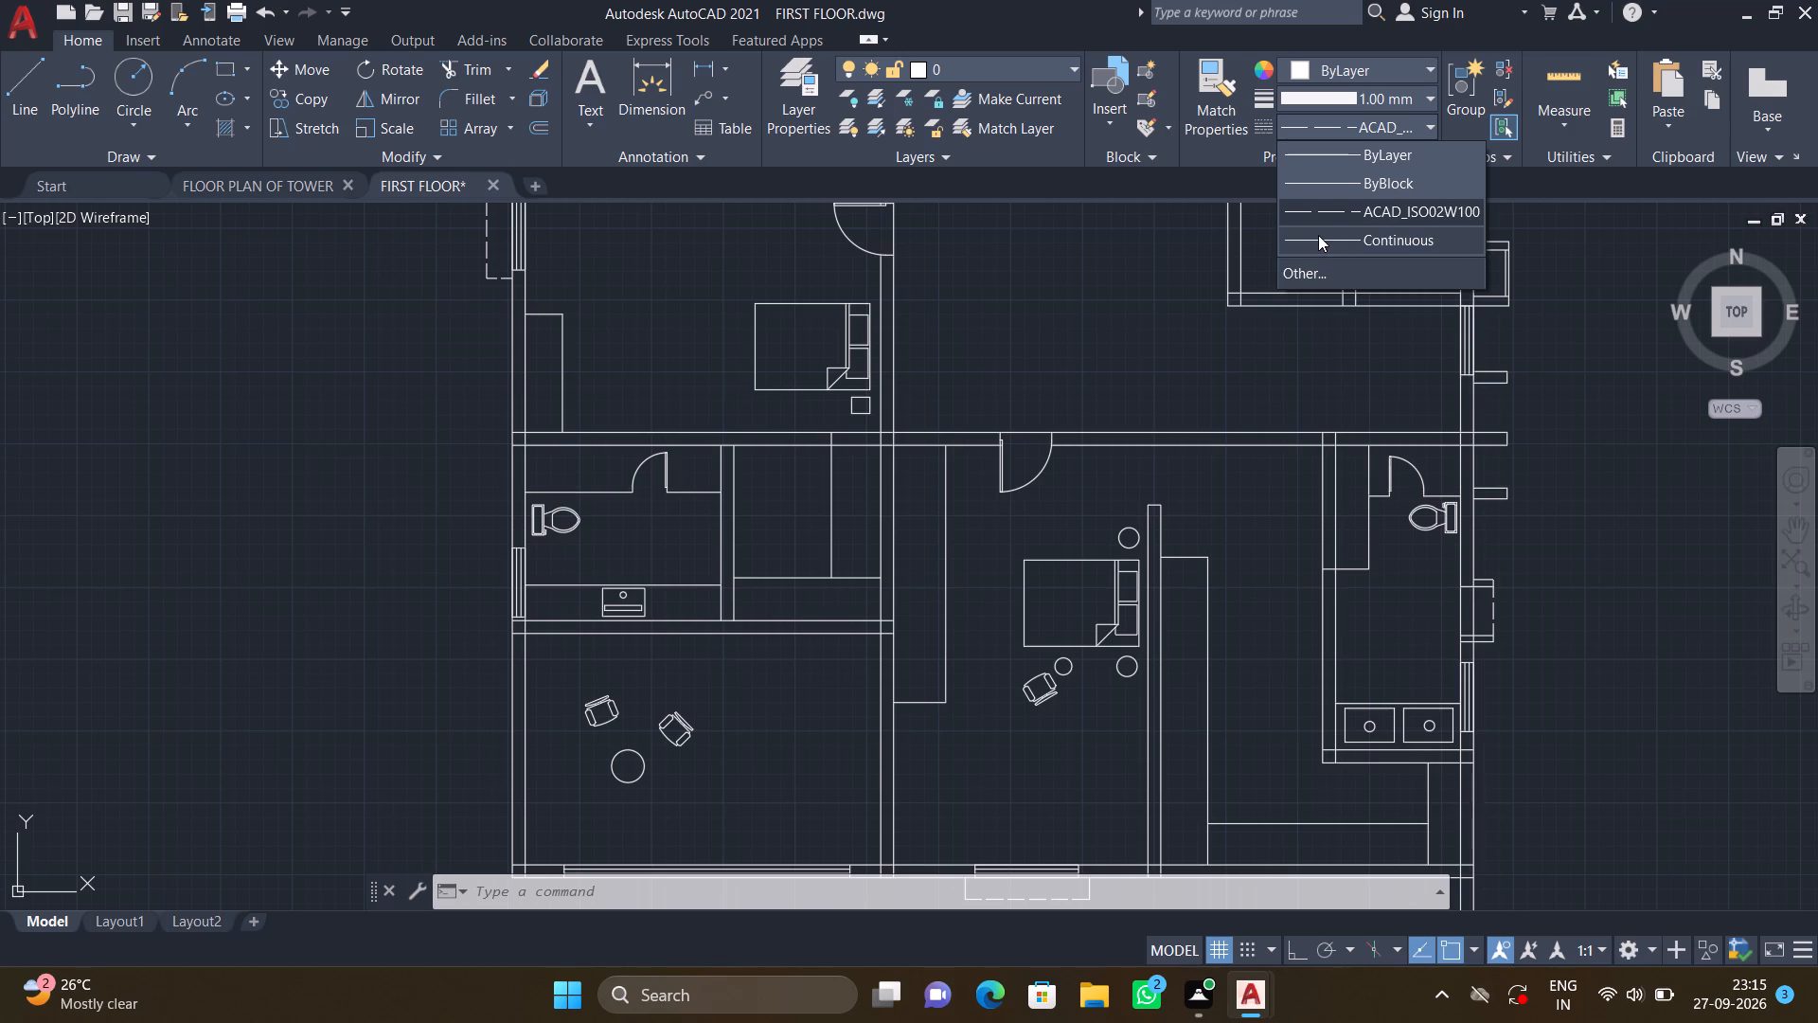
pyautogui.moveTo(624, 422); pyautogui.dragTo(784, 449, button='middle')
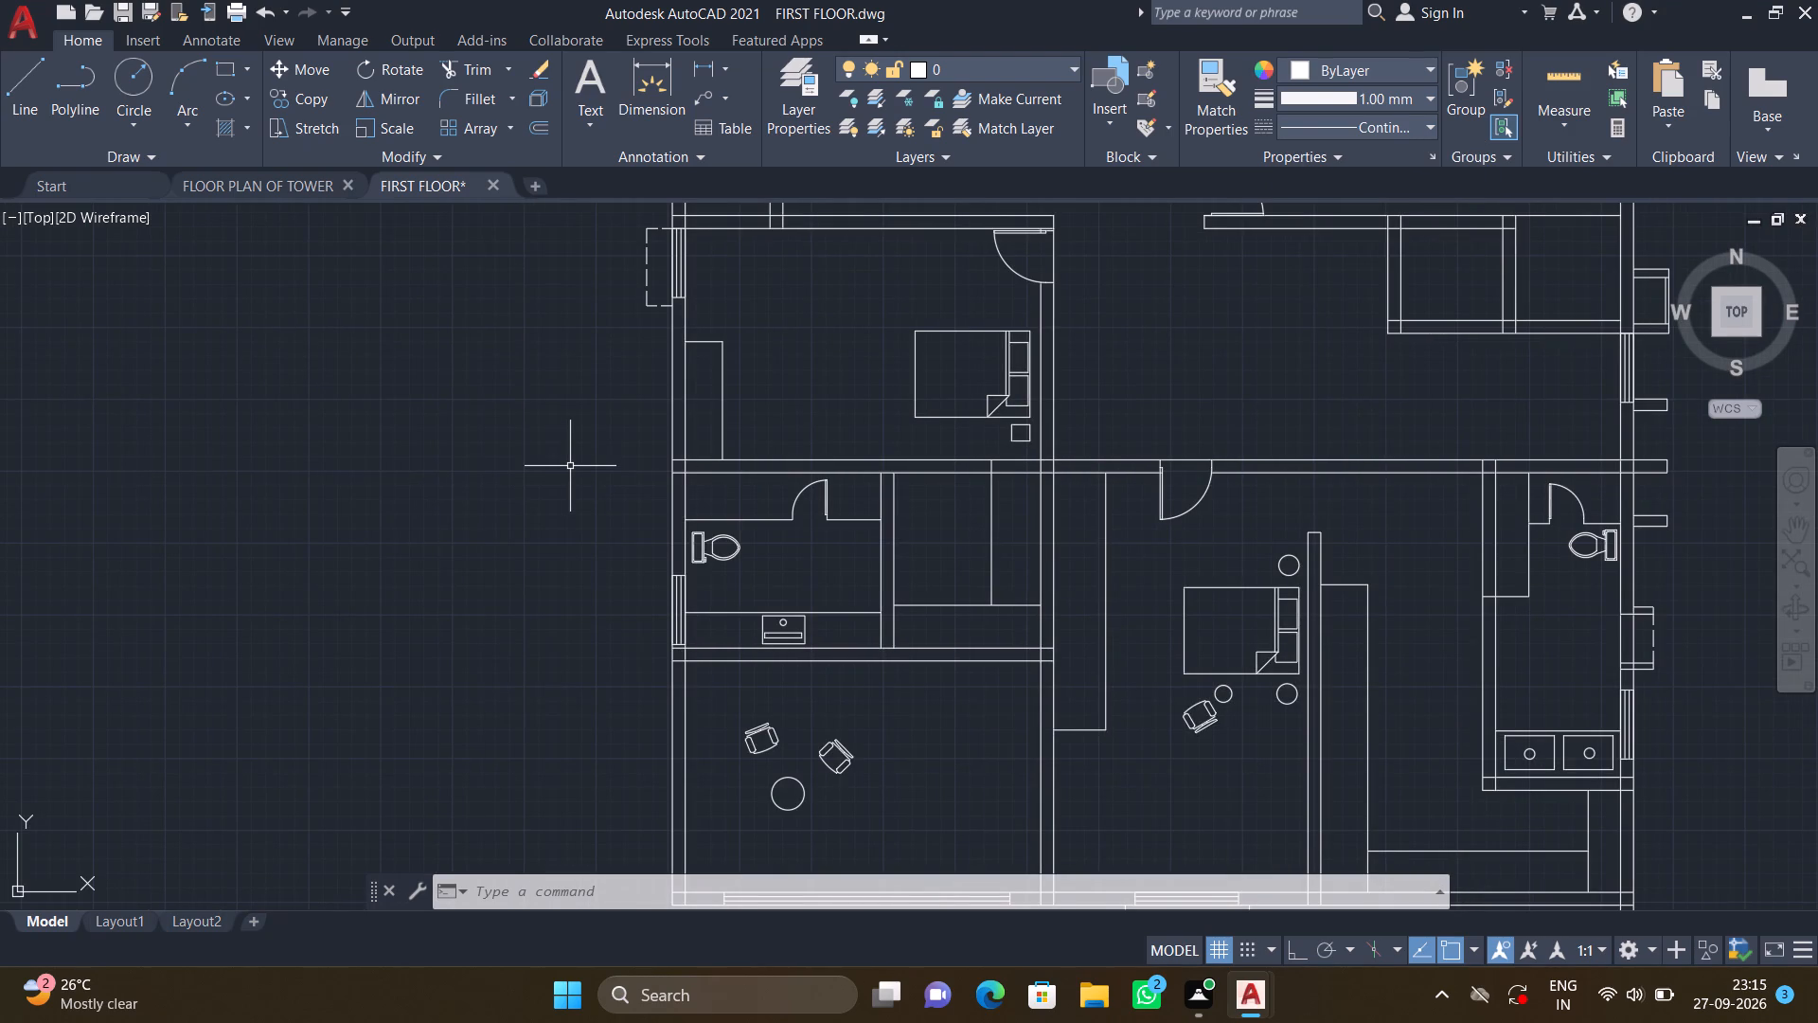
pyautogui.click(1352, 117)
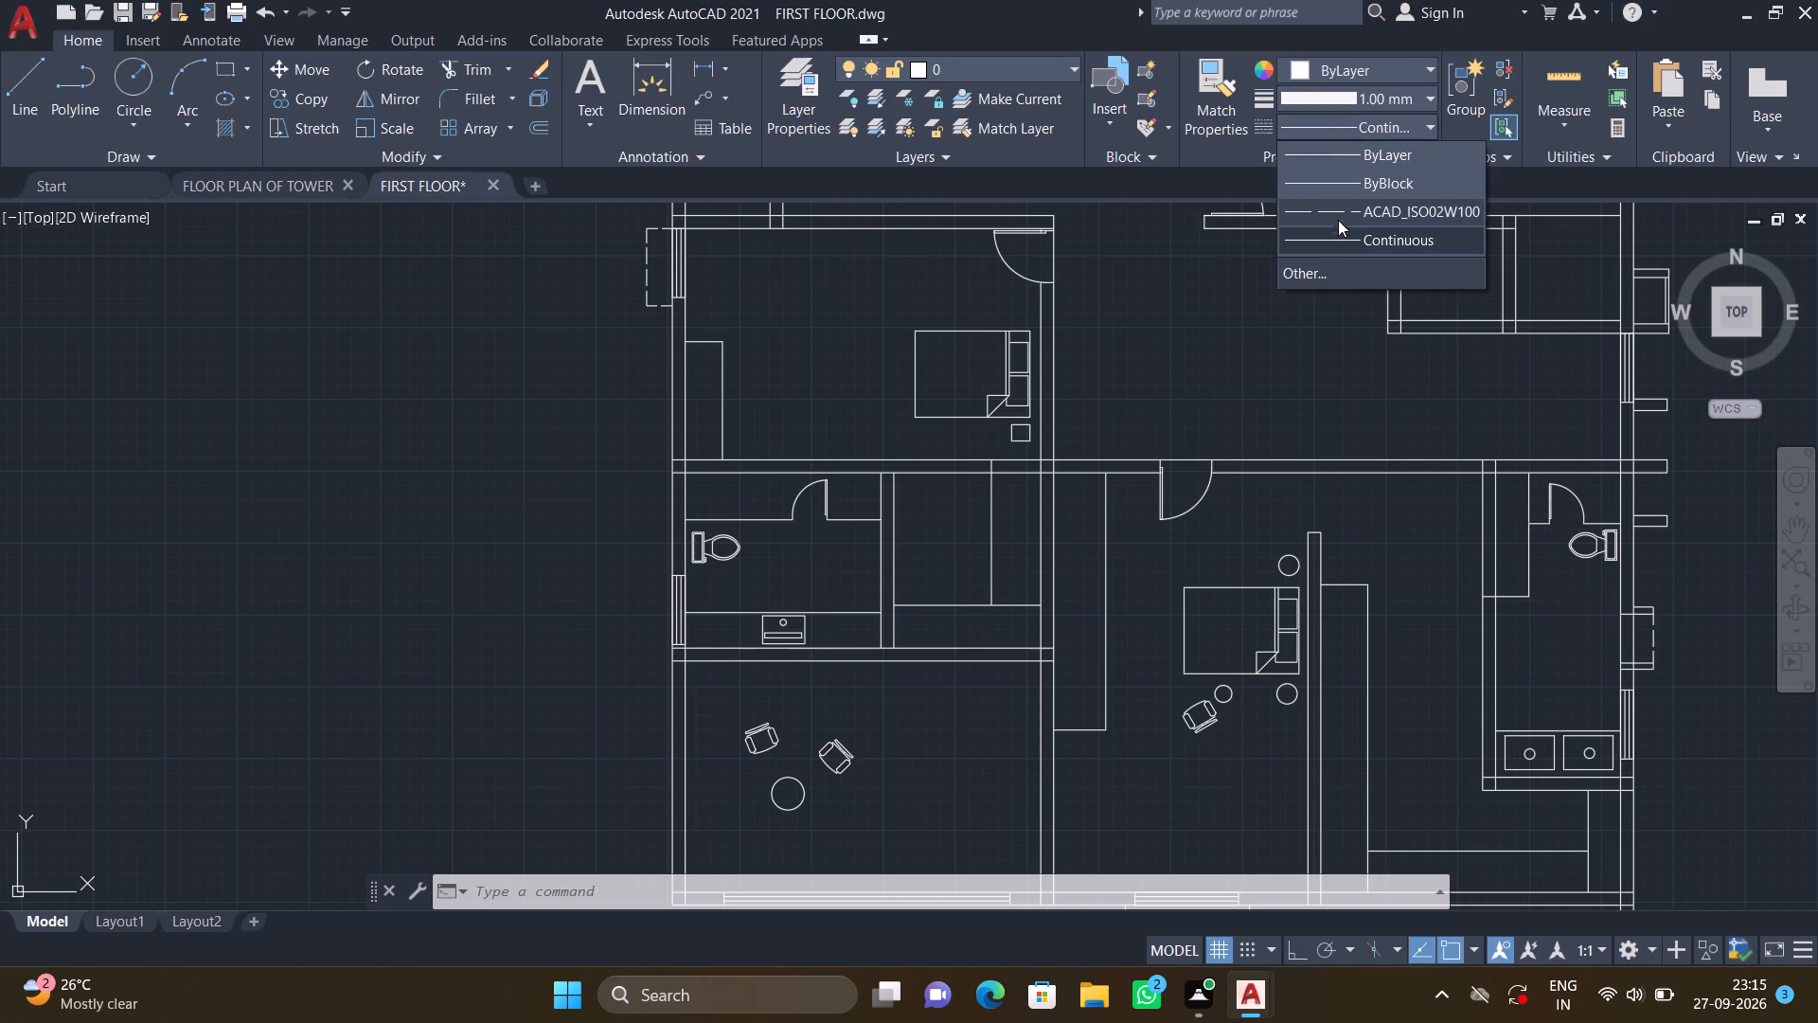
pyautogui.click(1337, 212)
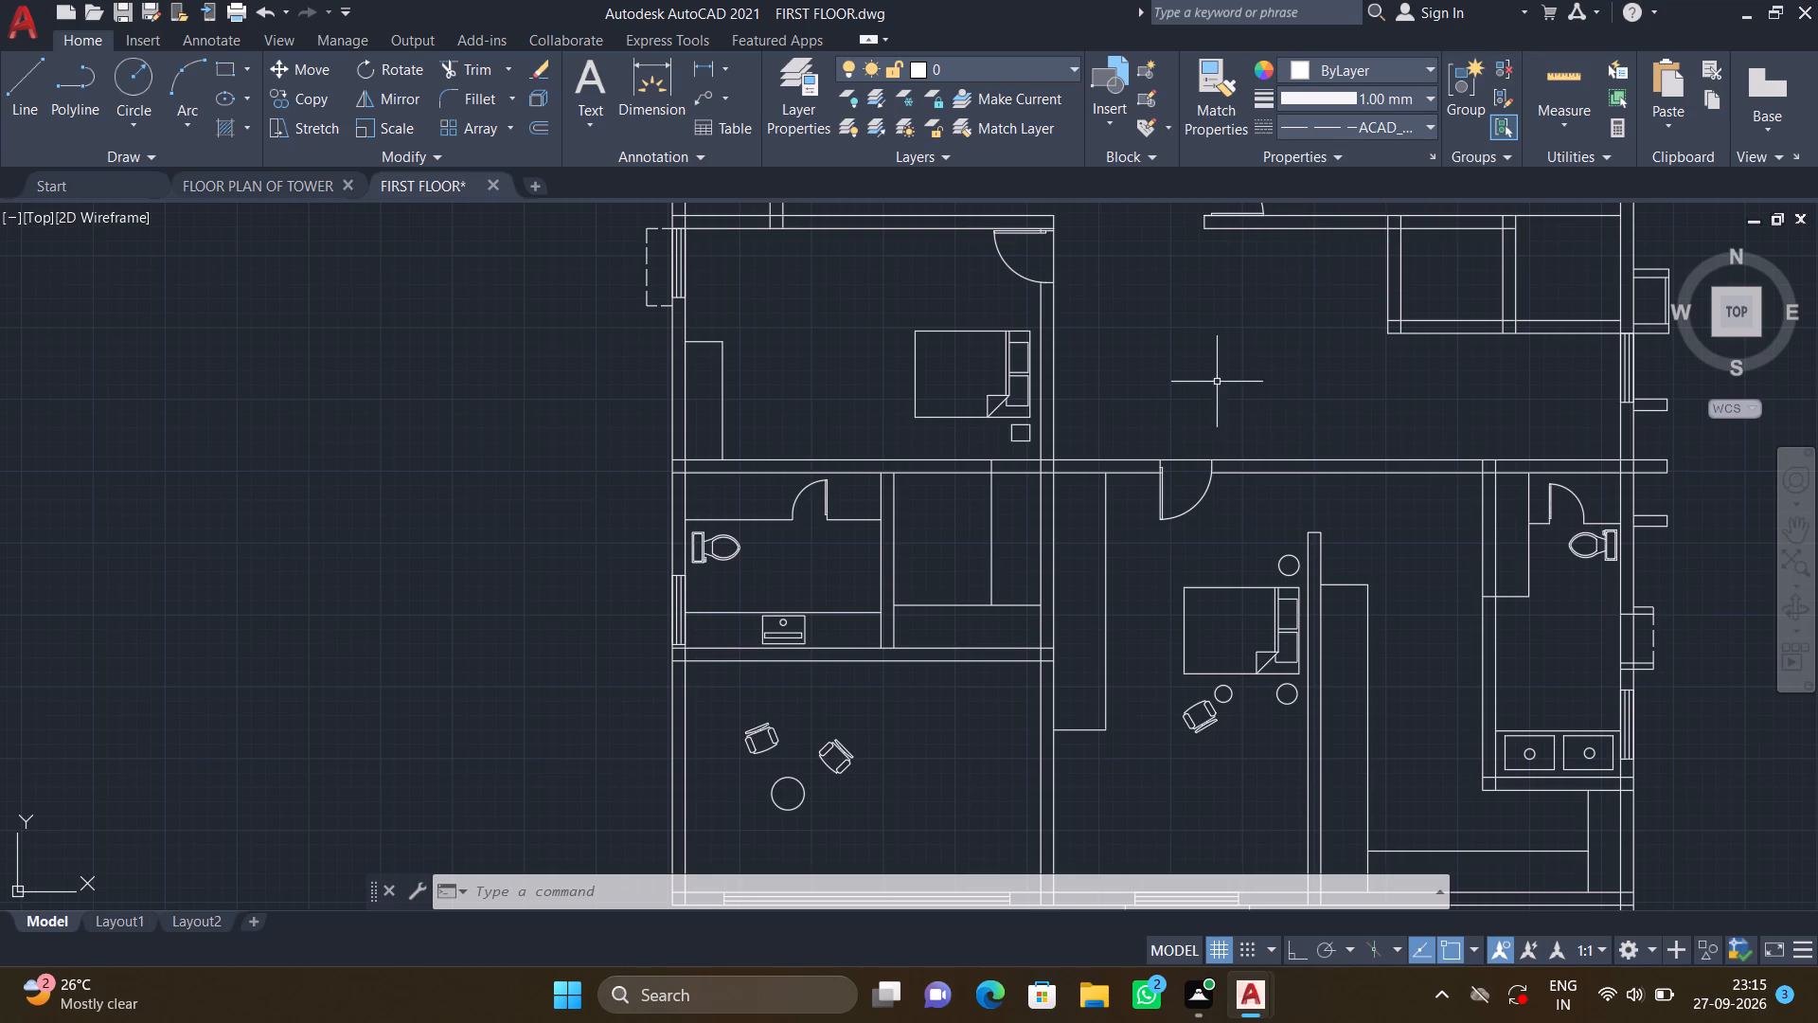
# With Ortho off, draw two crossing dashed diagonals about 8' long, corner to corner in the western compartment south of the northeast bedroom.
pyautogui.moveTo(1116, 388); pyautogui.dragTo(877, 395, button='middle')
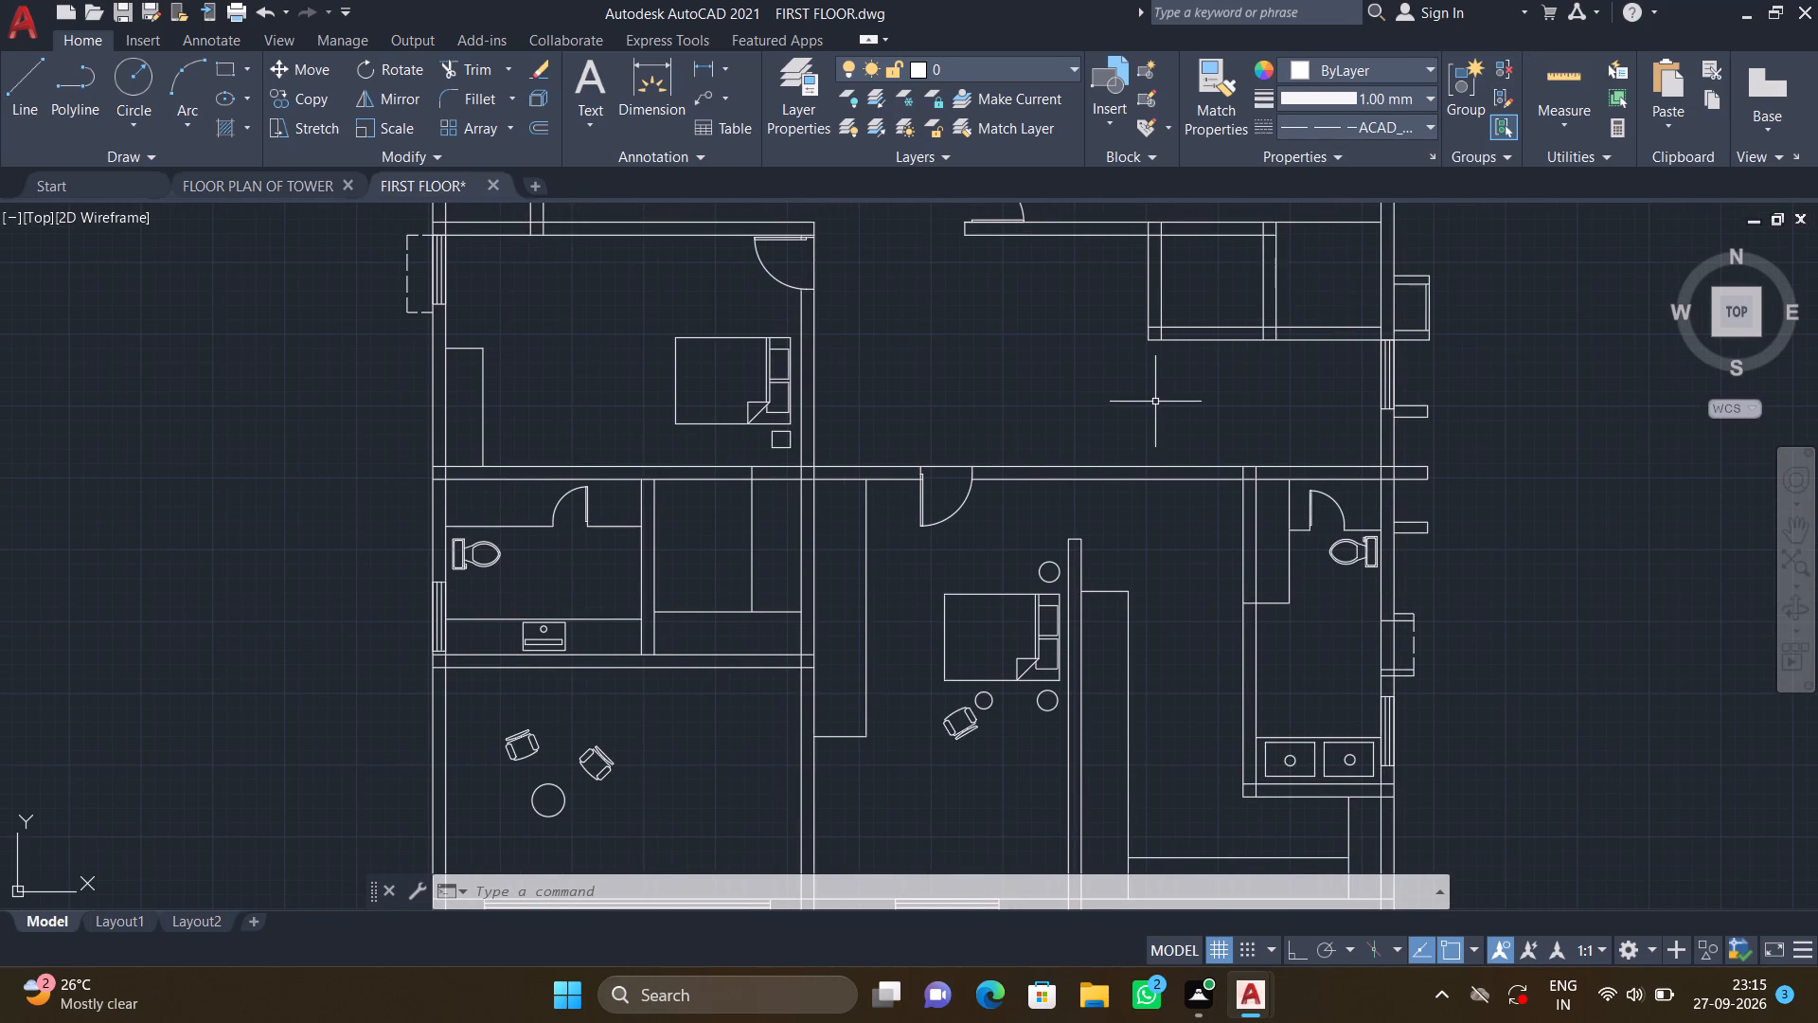
pyautogui.press('l')
pyautogui.press('Return')
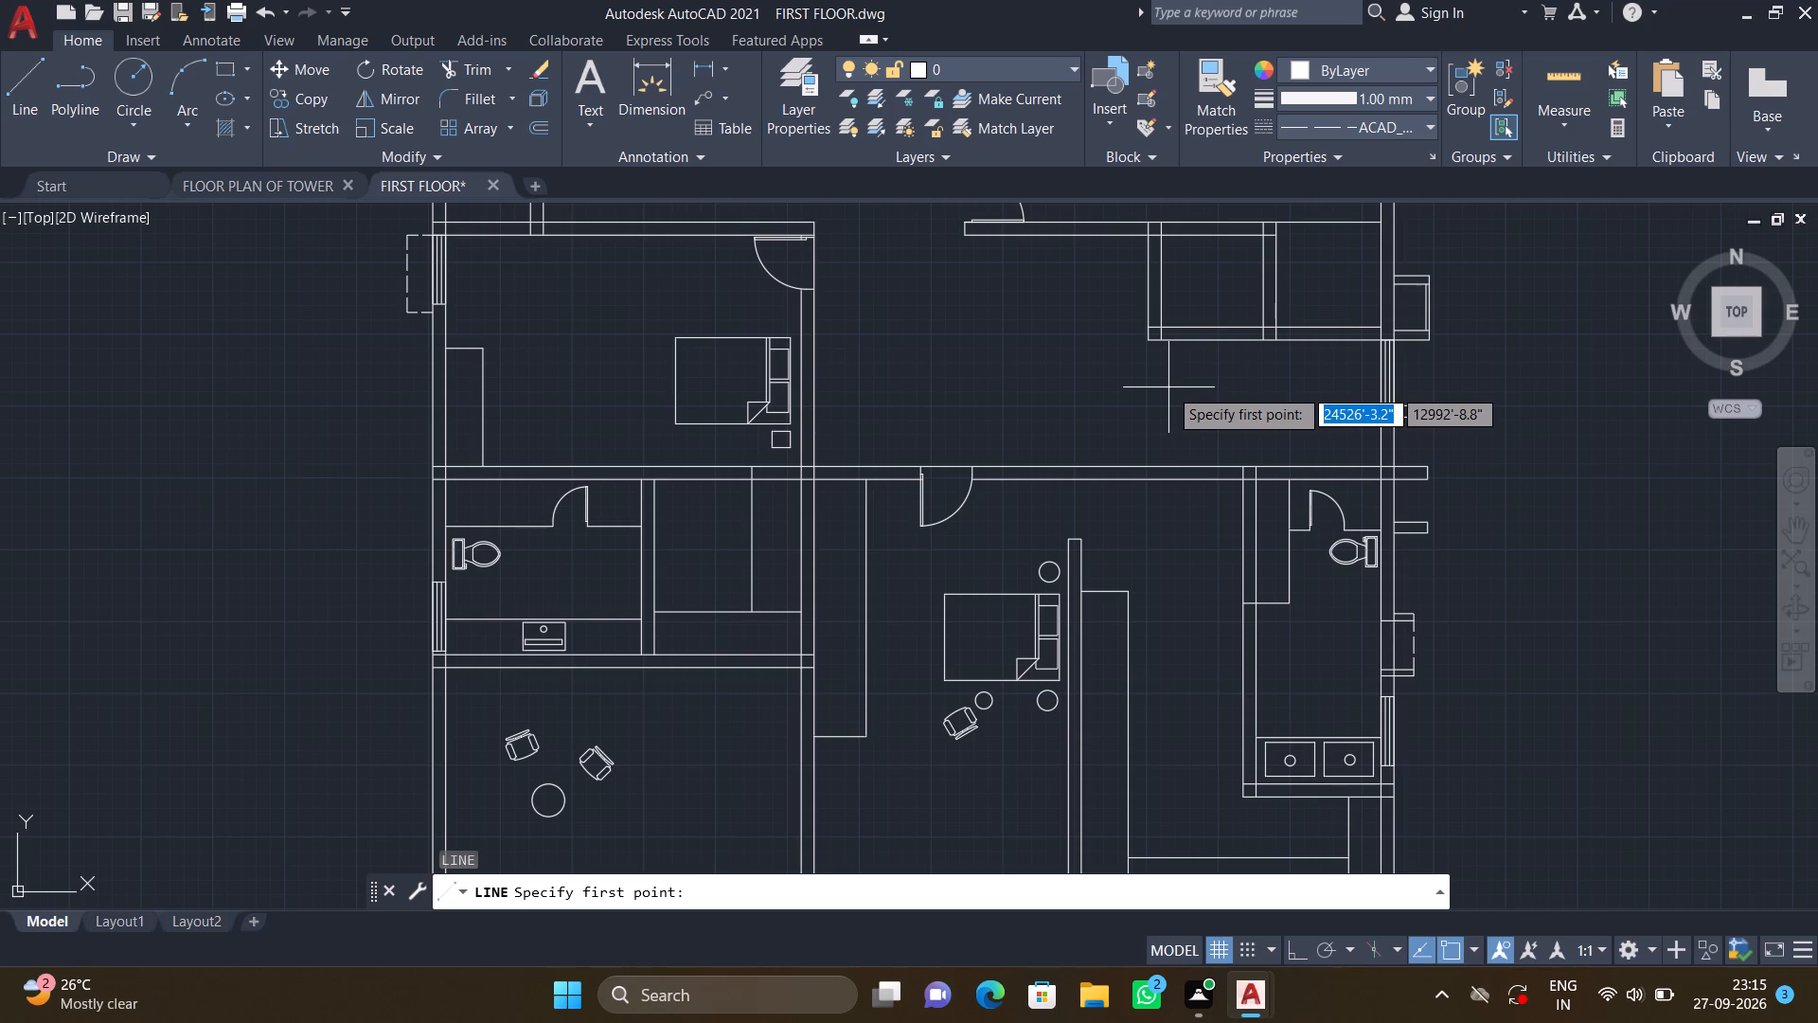
pyautogui.press('F8')
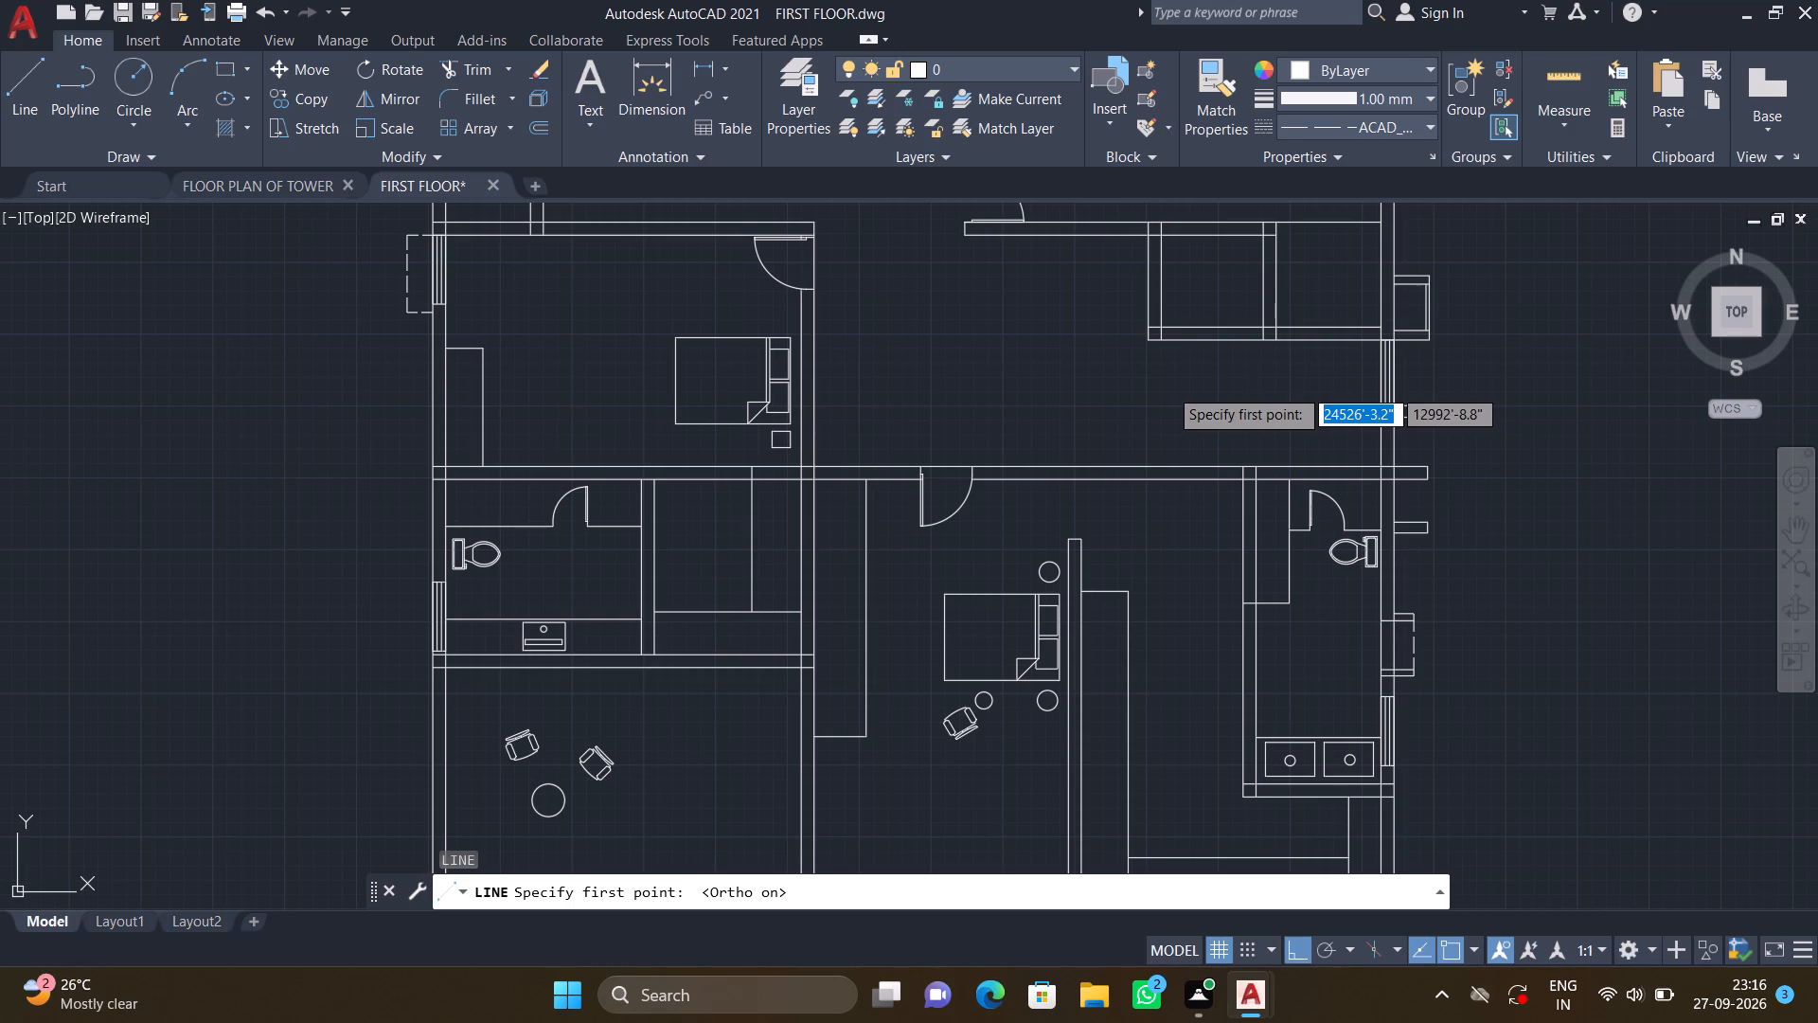
pyautogui.moveTo(1147, 383); pyautogui.dragTo(1128, 378, button='middle')
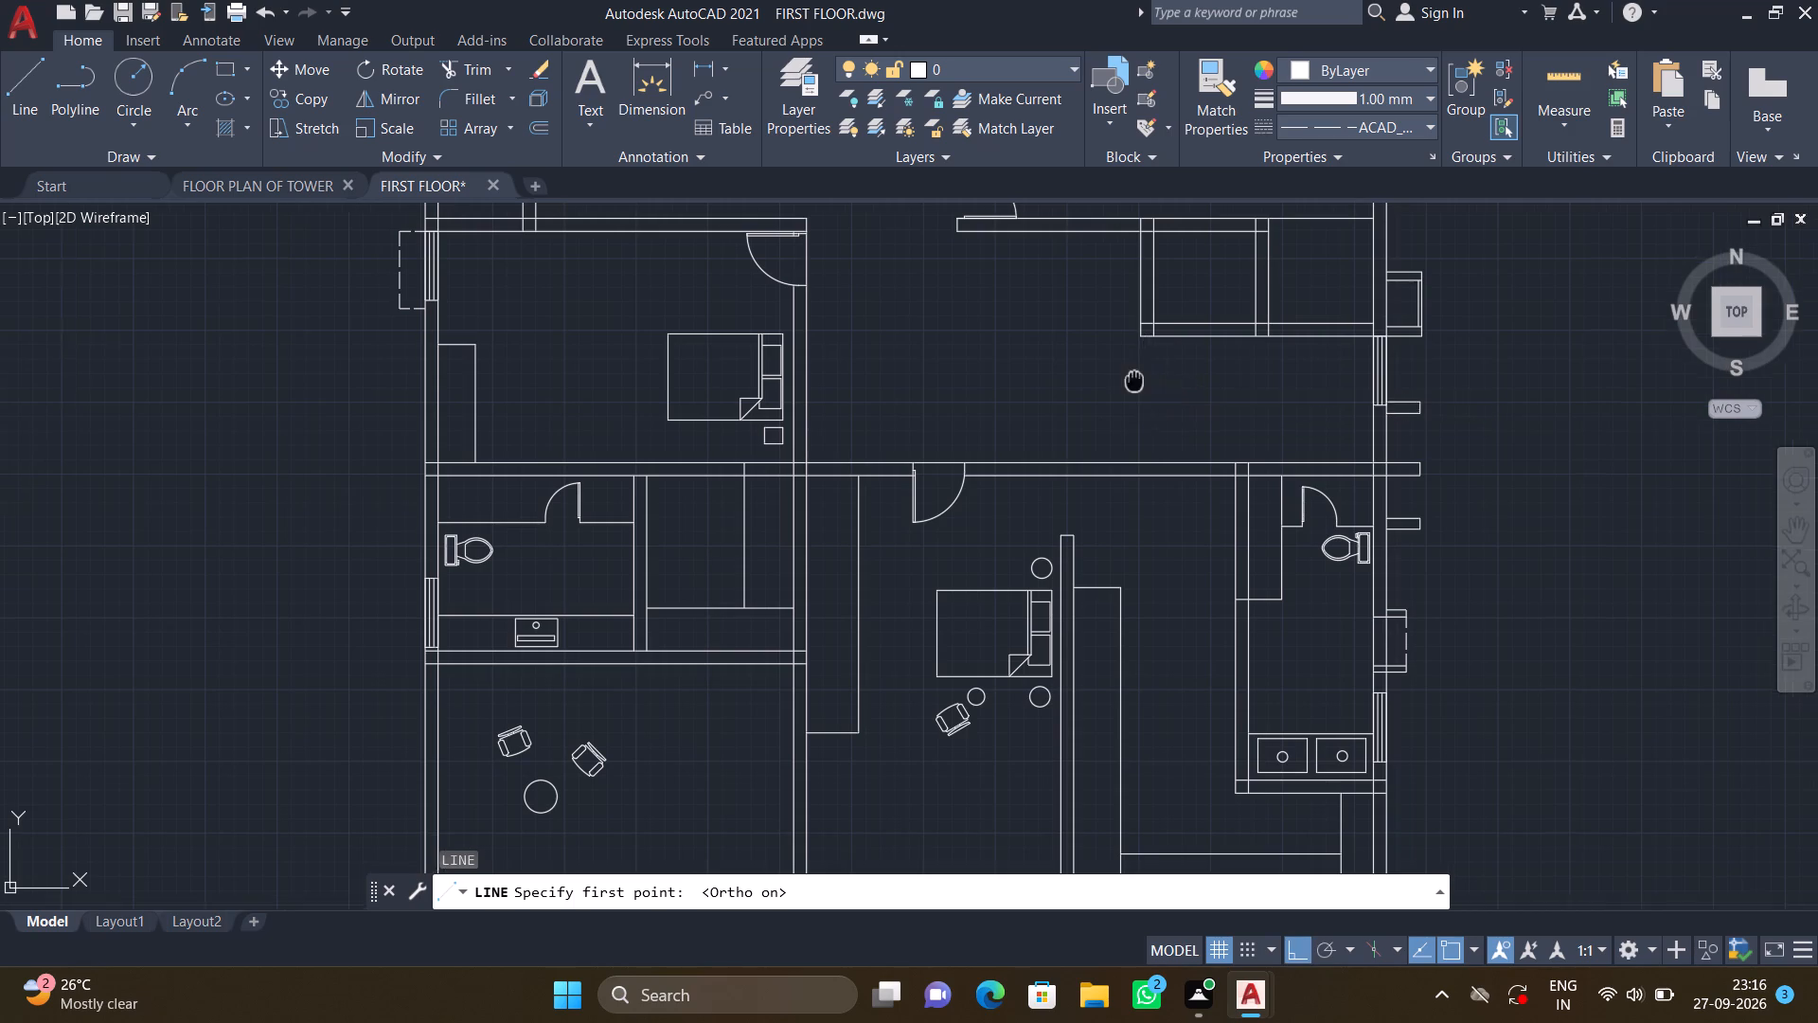
pyautogui.moveTo(1128, 378); pyautogui.dragTo(782, 411, button='middle')
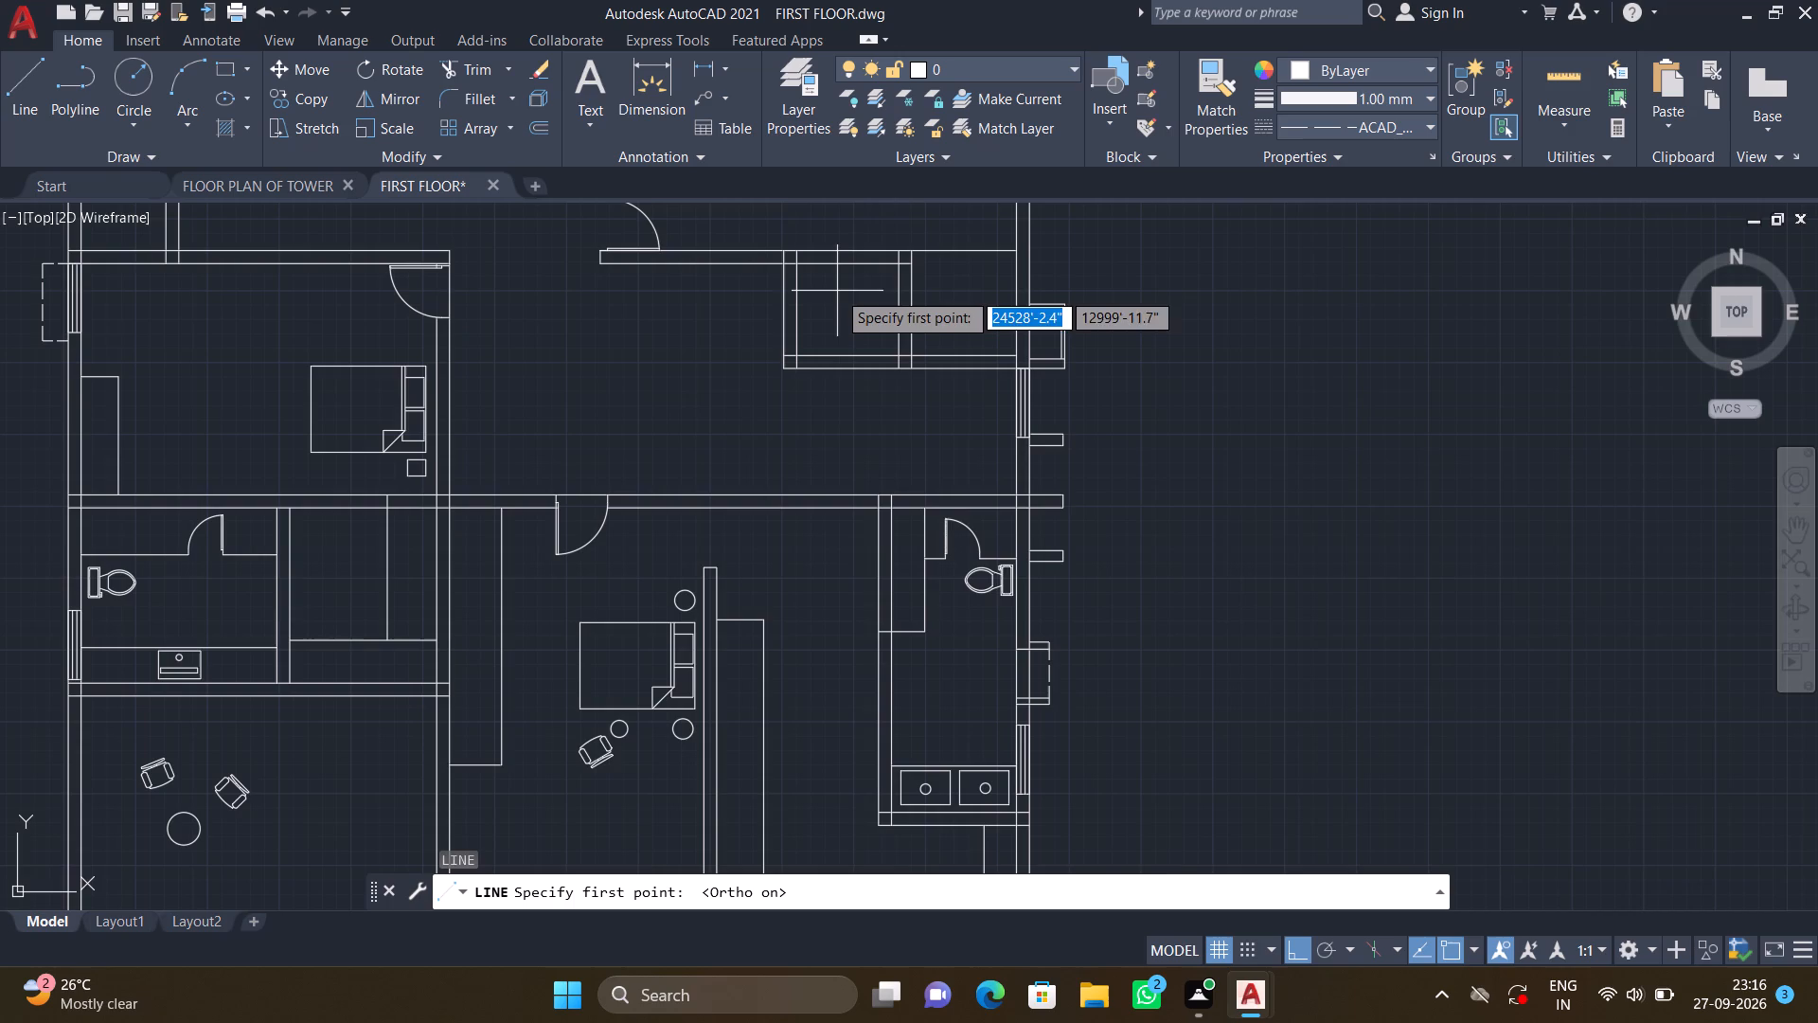
pyautogui.scroll(1, 824, 286)
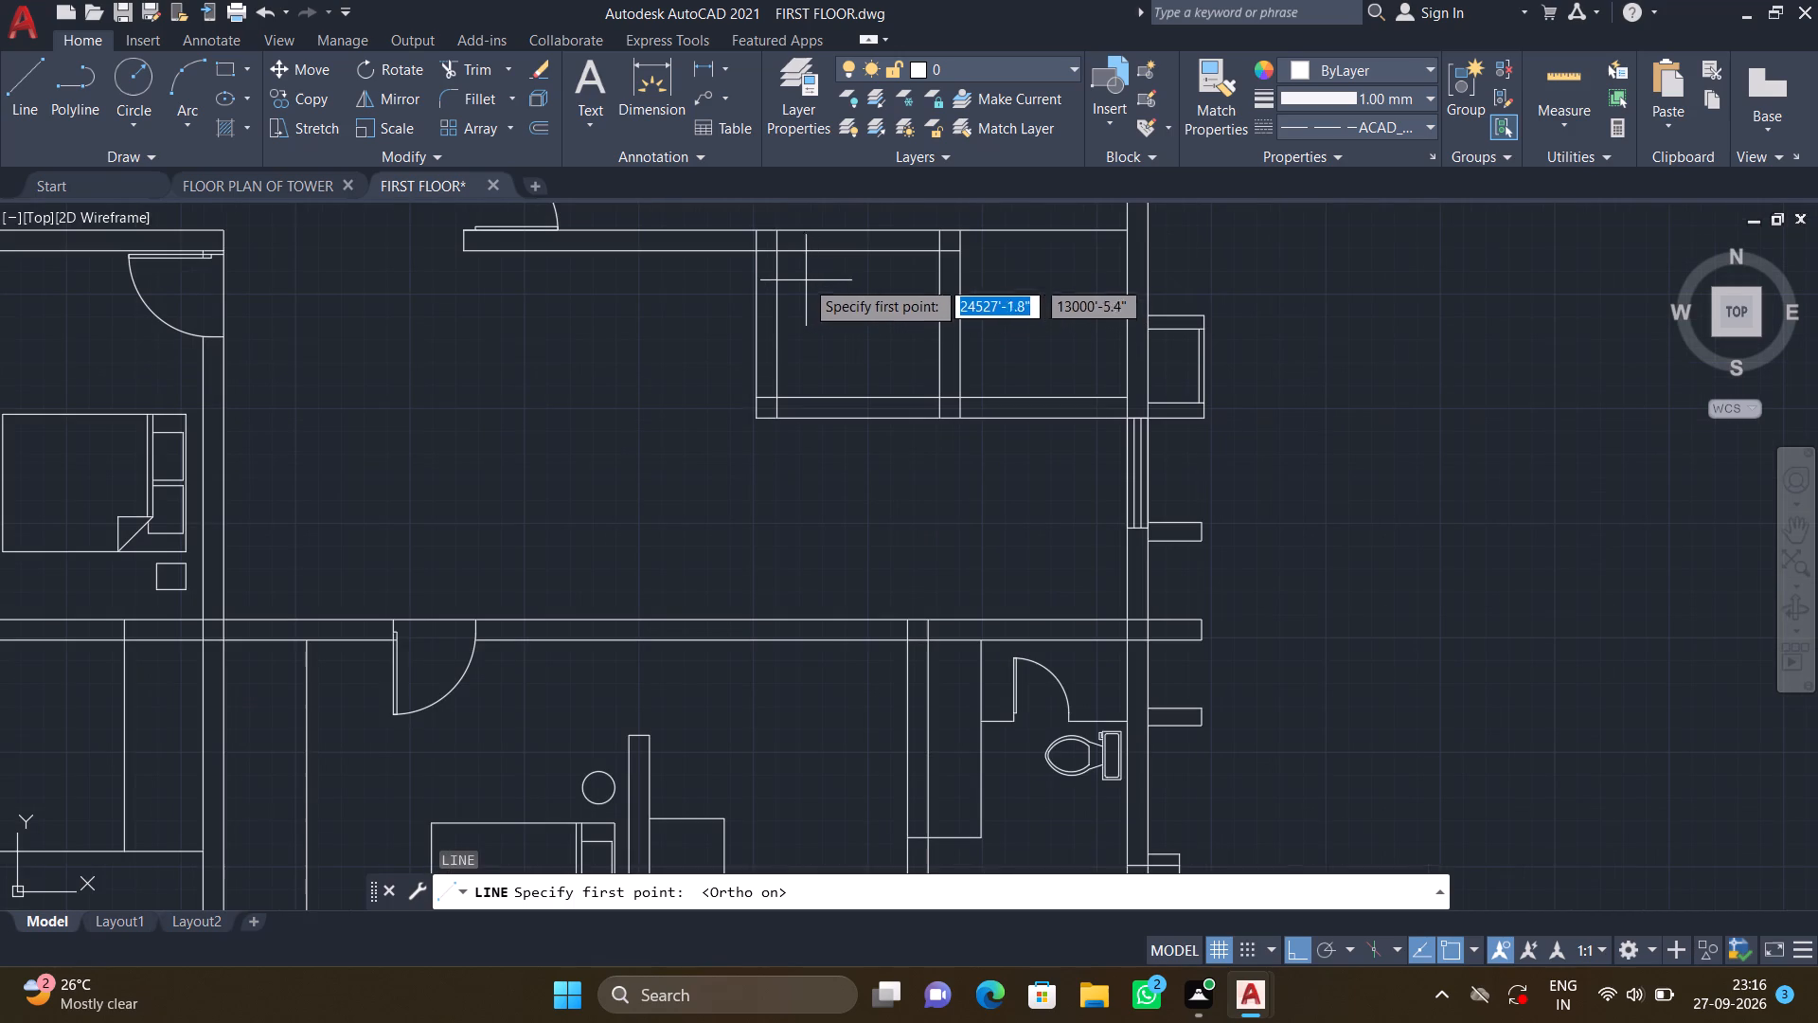
pyautogui.click(773, 250)
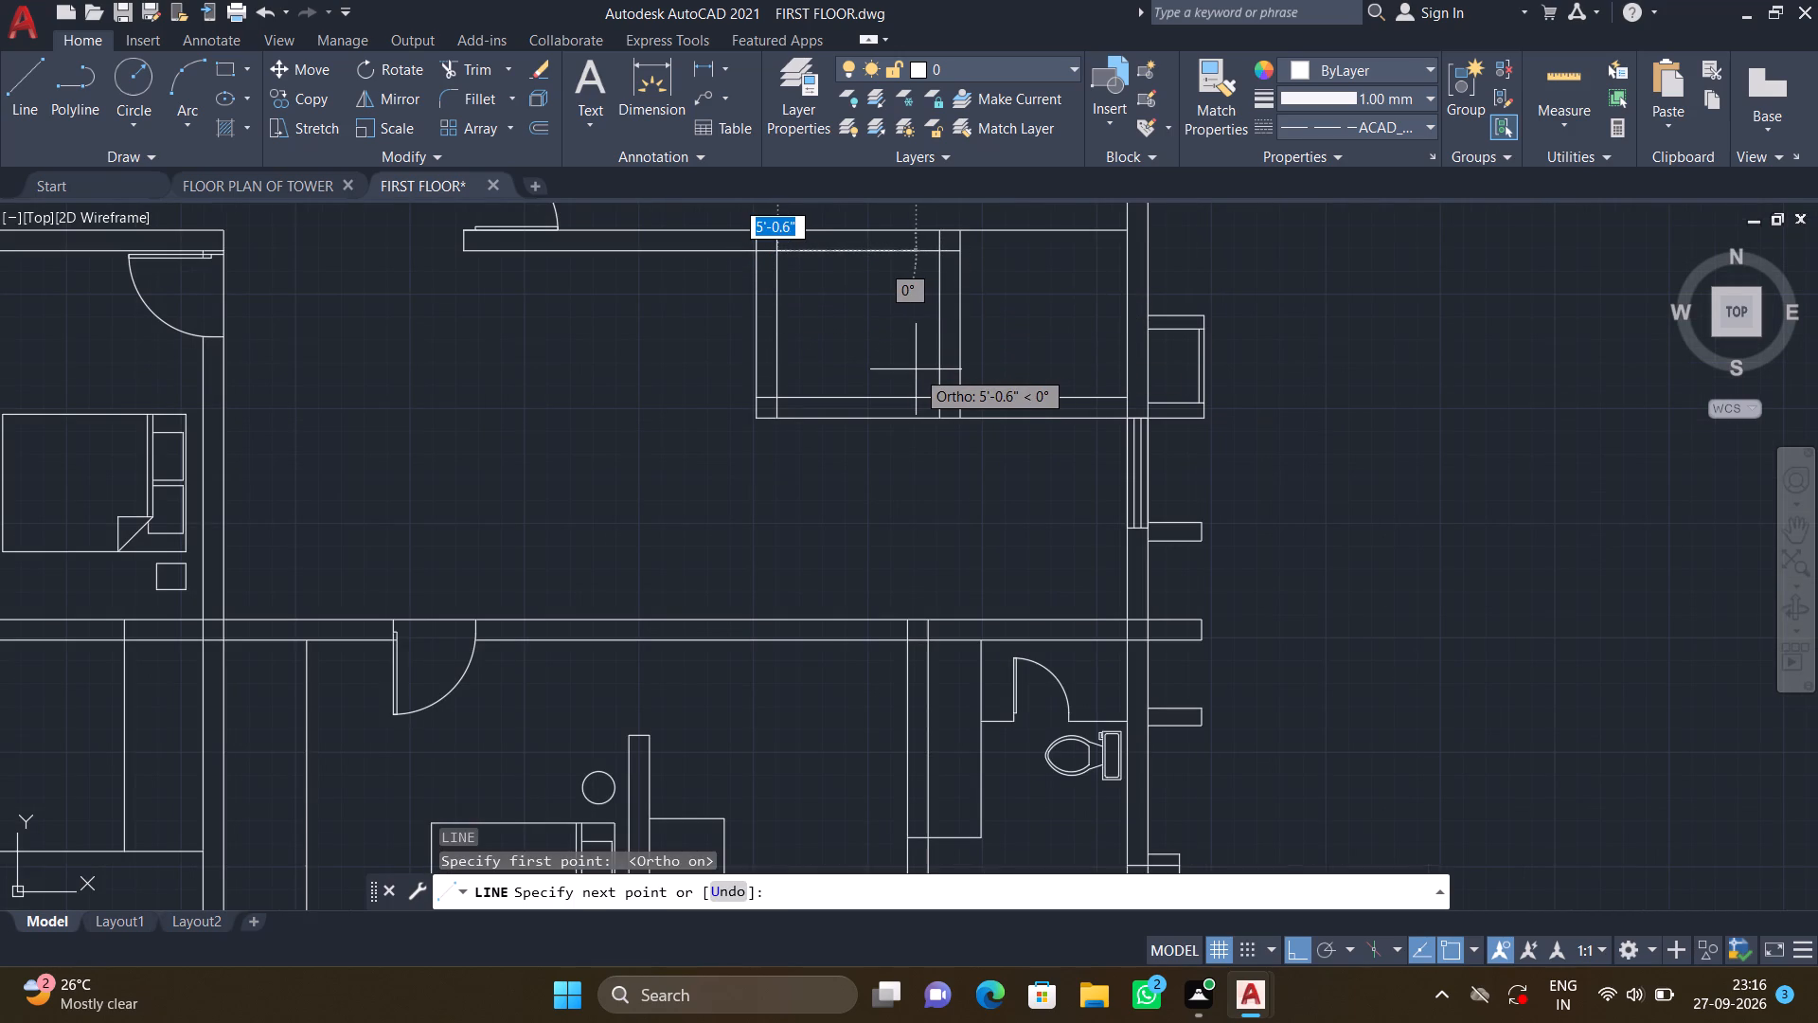
pyautogui.press('F8')
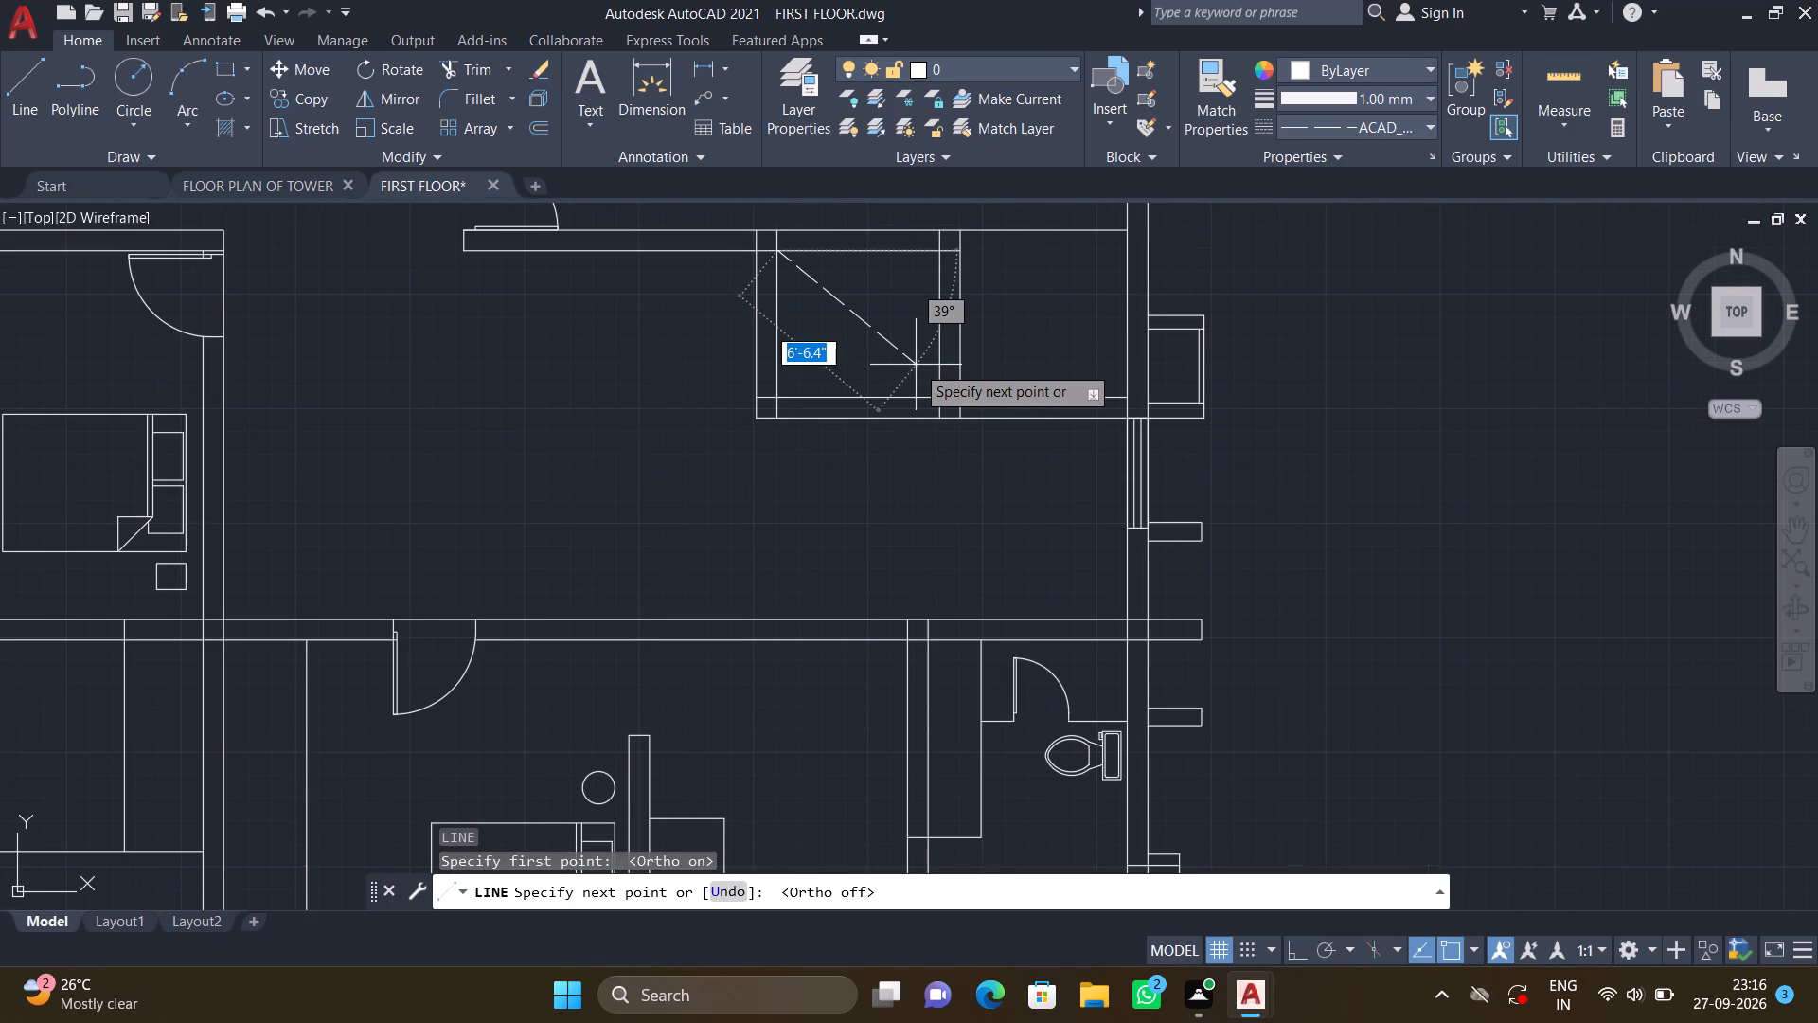
pyautogui.click(936, 398)
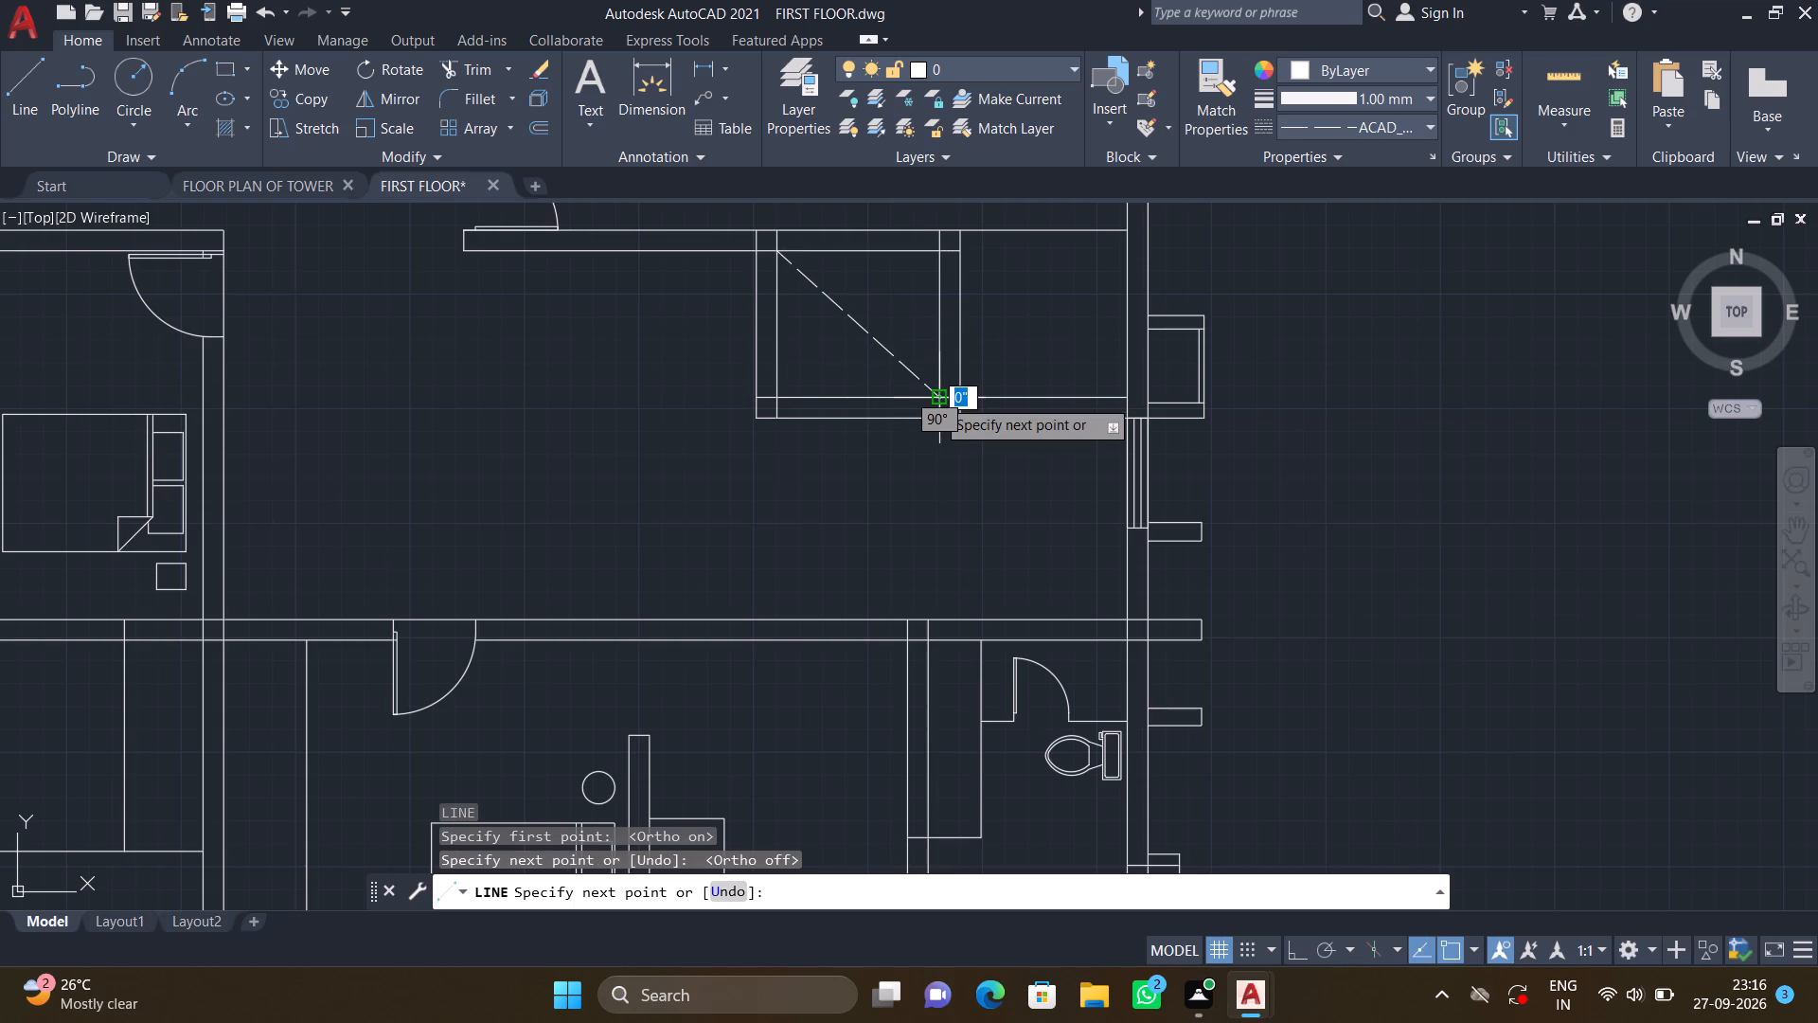
pyautogui.press('Return')
pyautogui.press('space')
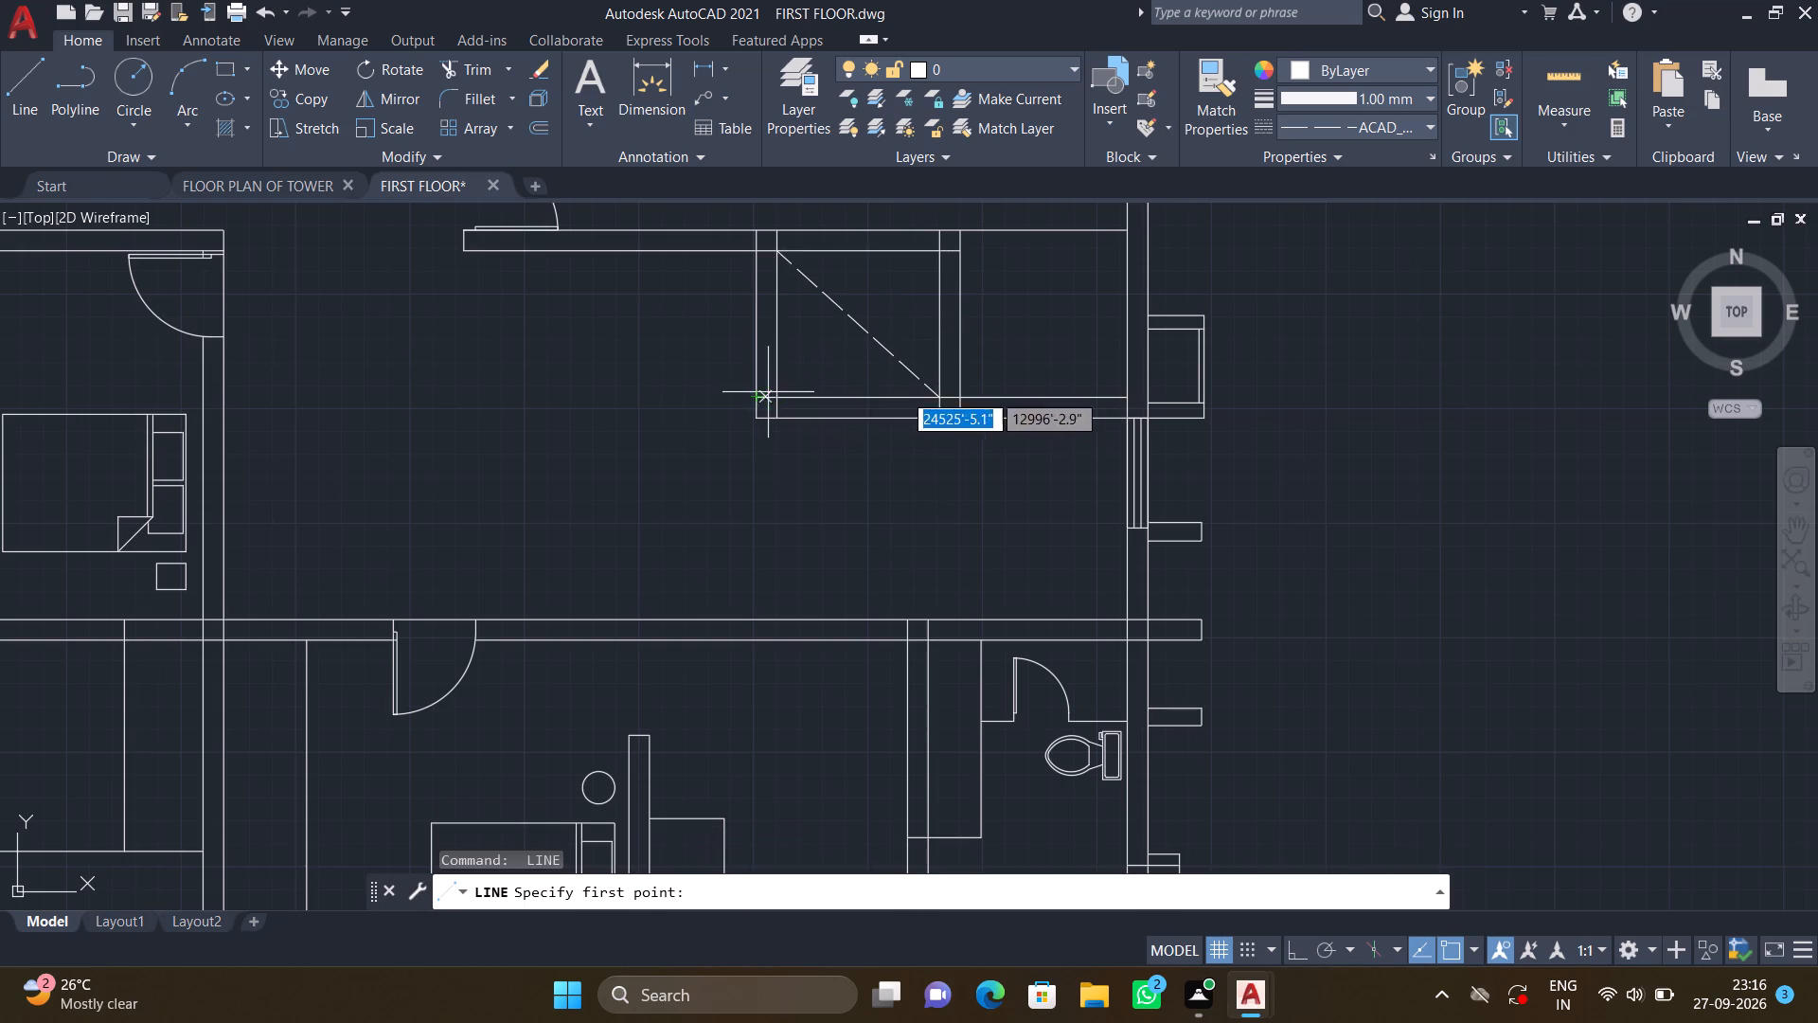
pyautogui.click(779, 399)
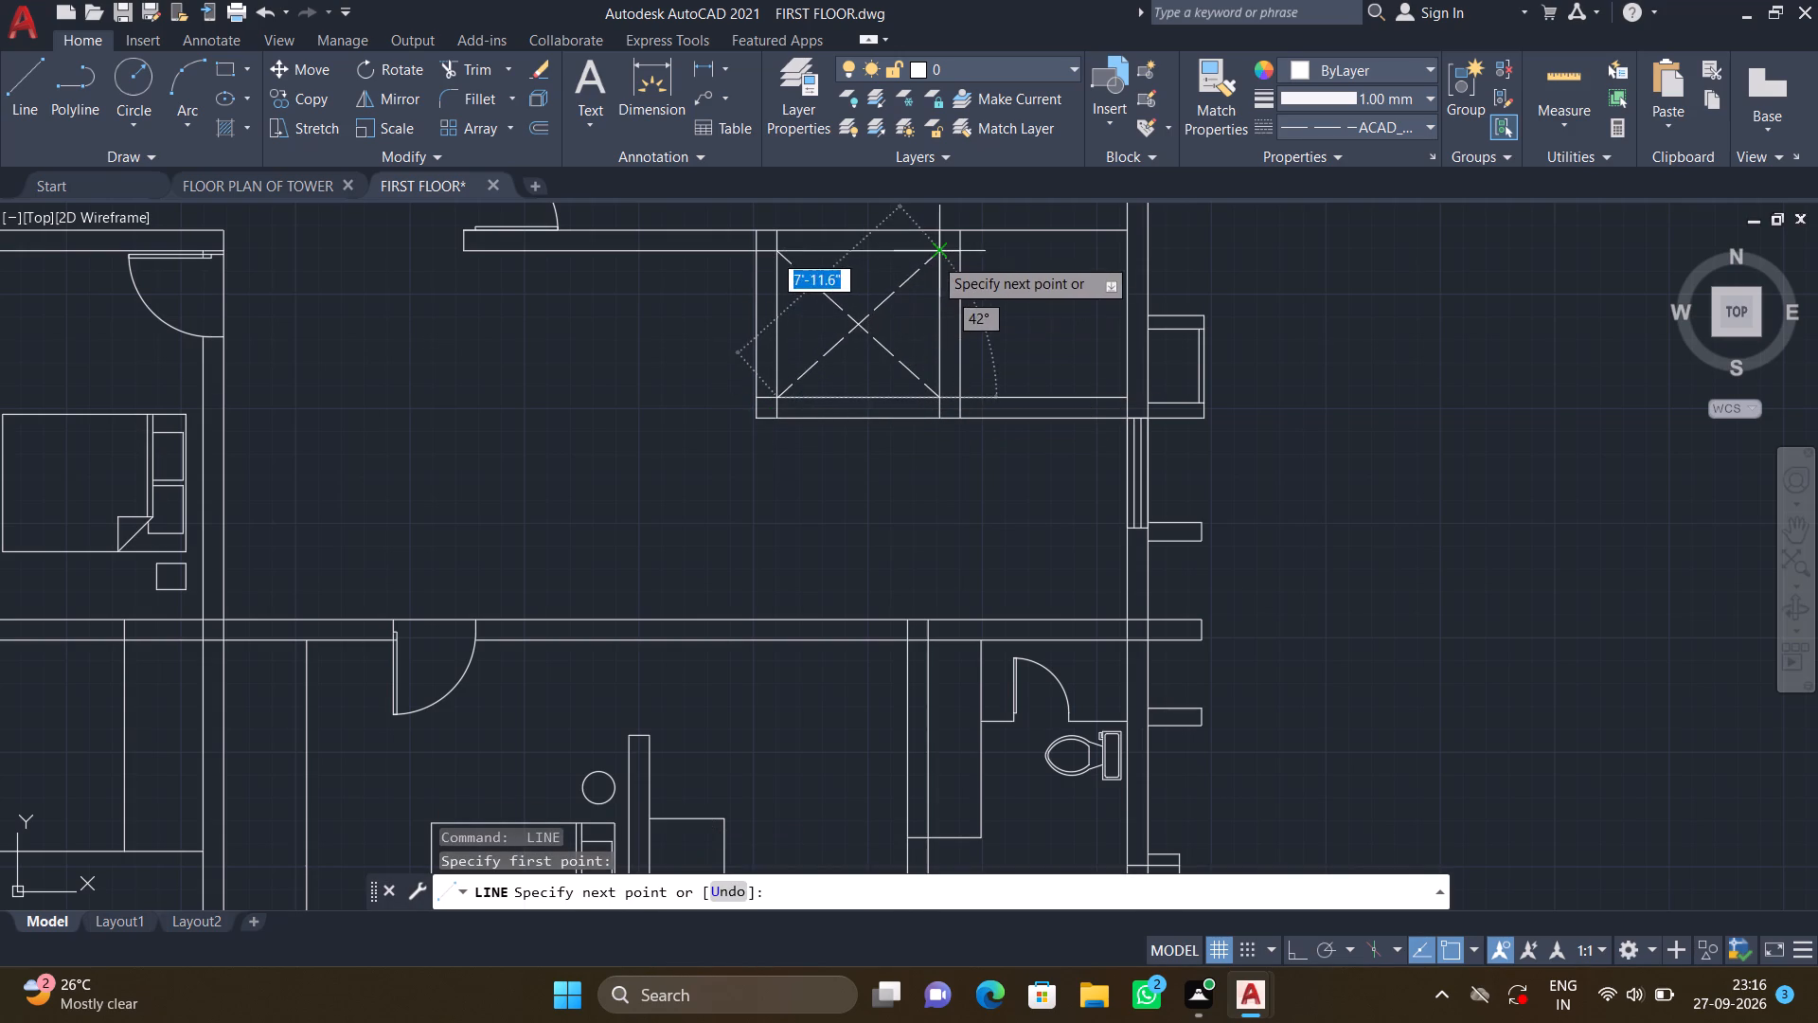
pyautogui.click(937, 248)
pyautogui.press('Return')
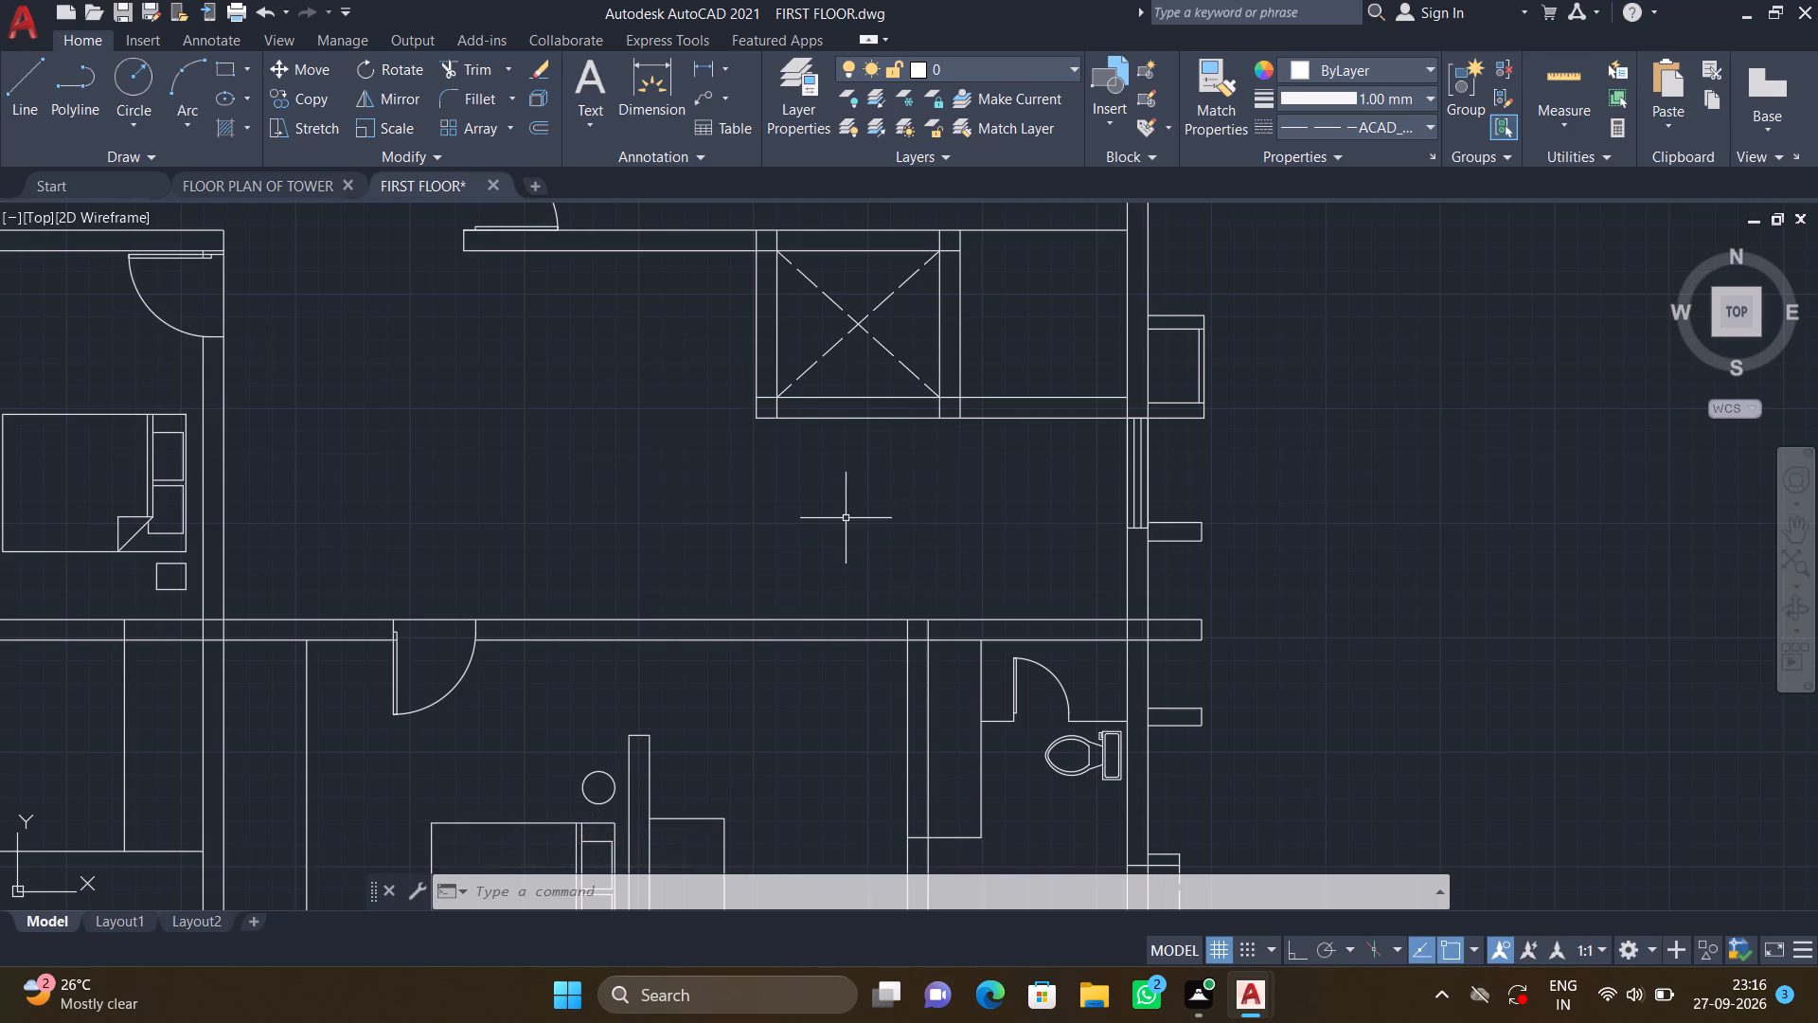
# With Ortho on, draw a vertical dashed line across the open space from the crossed compartment's south wall to the facing wall.
pyautogui.scroll(2, 798, 470)
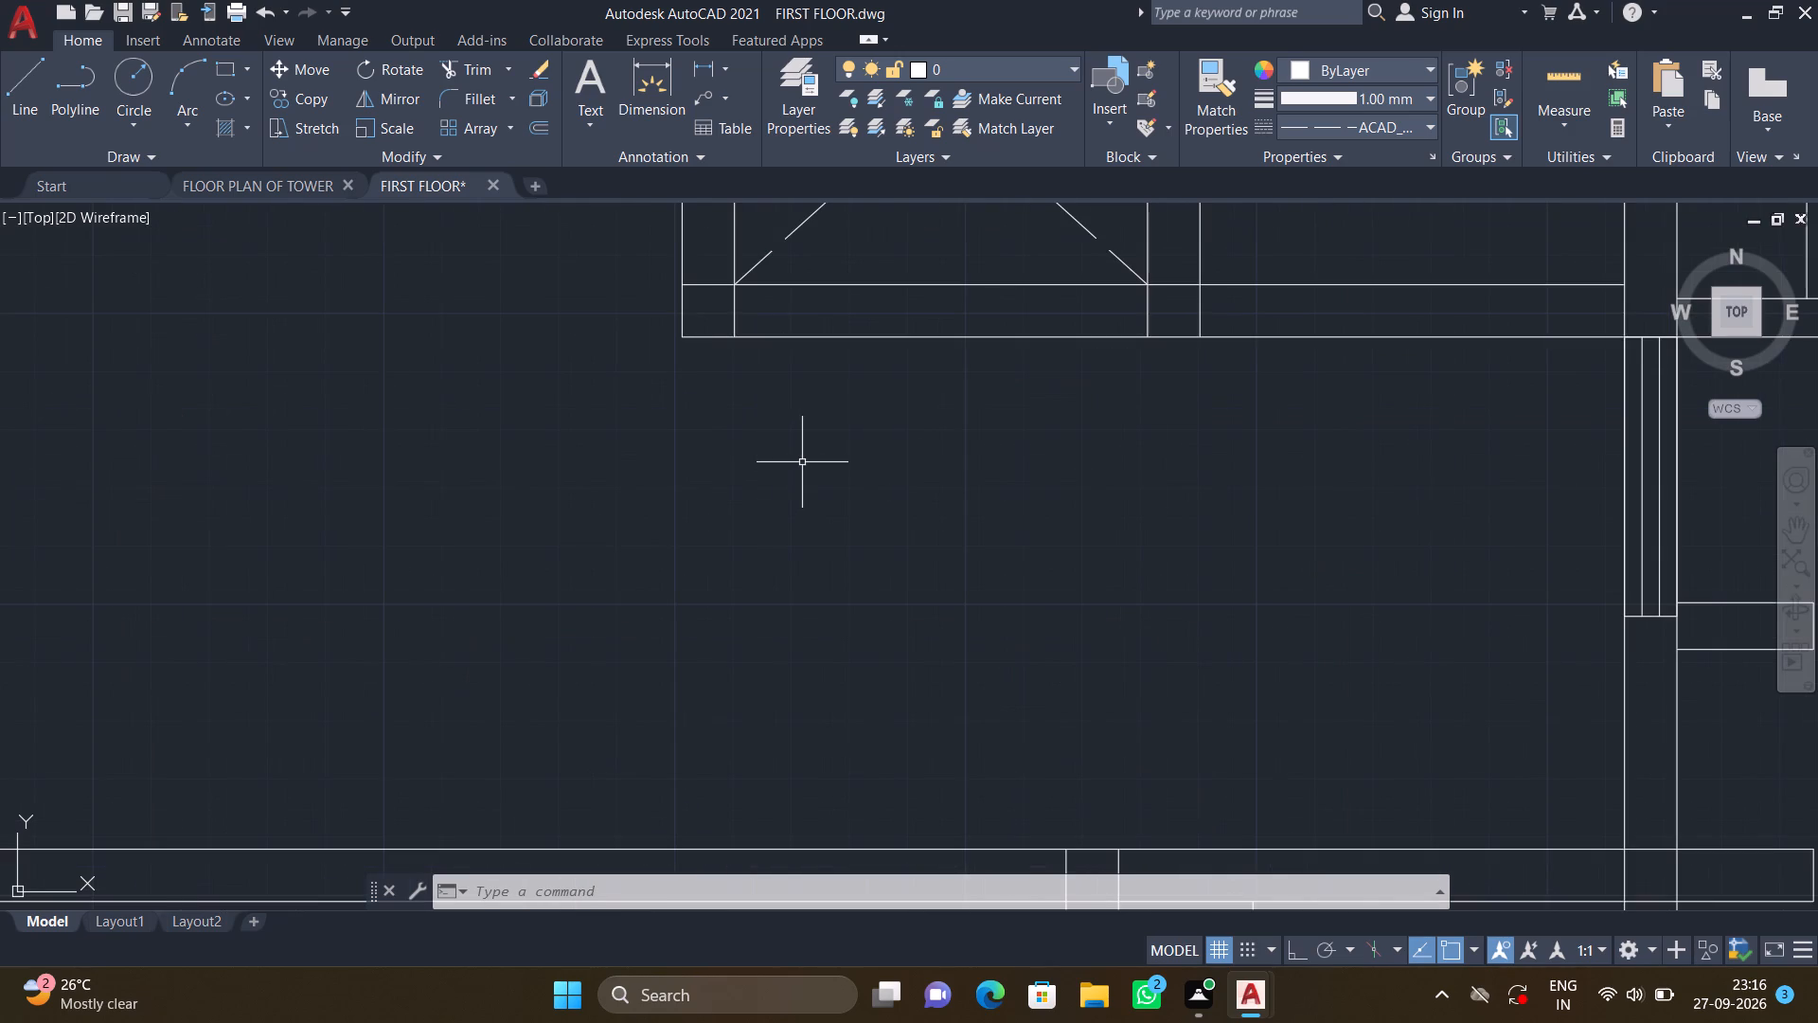
pyautogui.press('l')
pyautogui.press('Return')
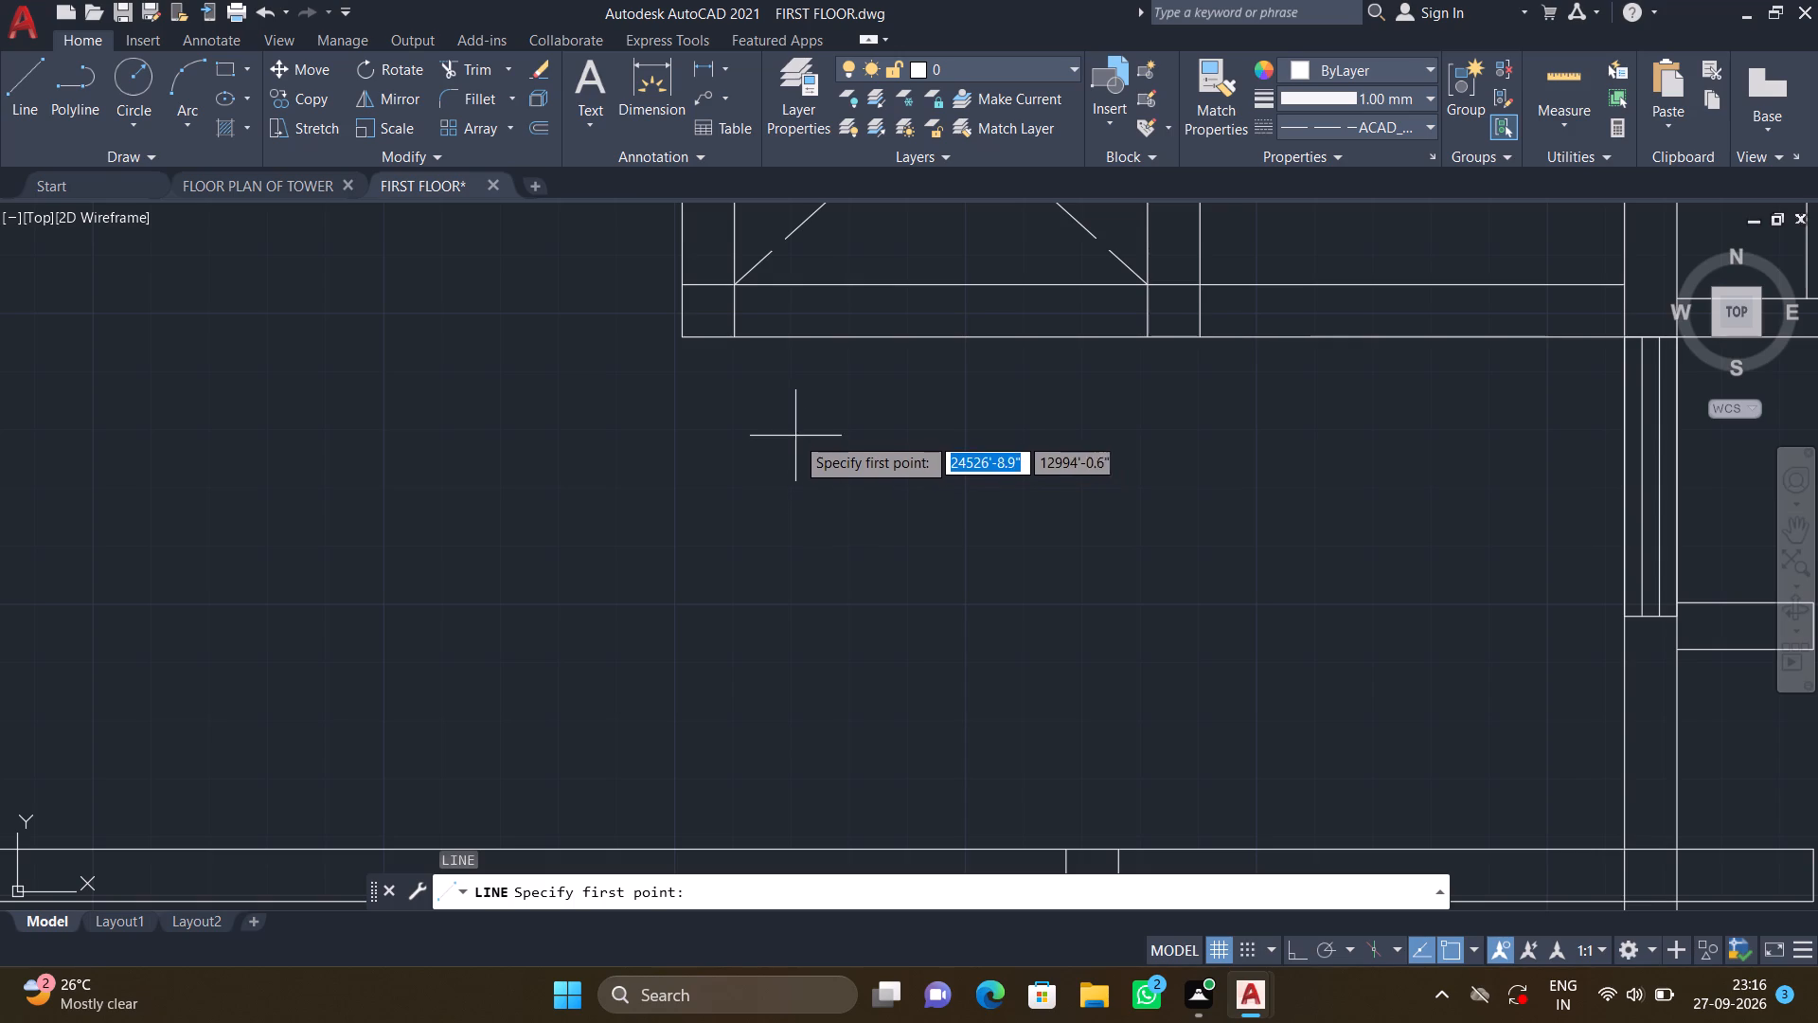
pyautogui.click(798, 337)
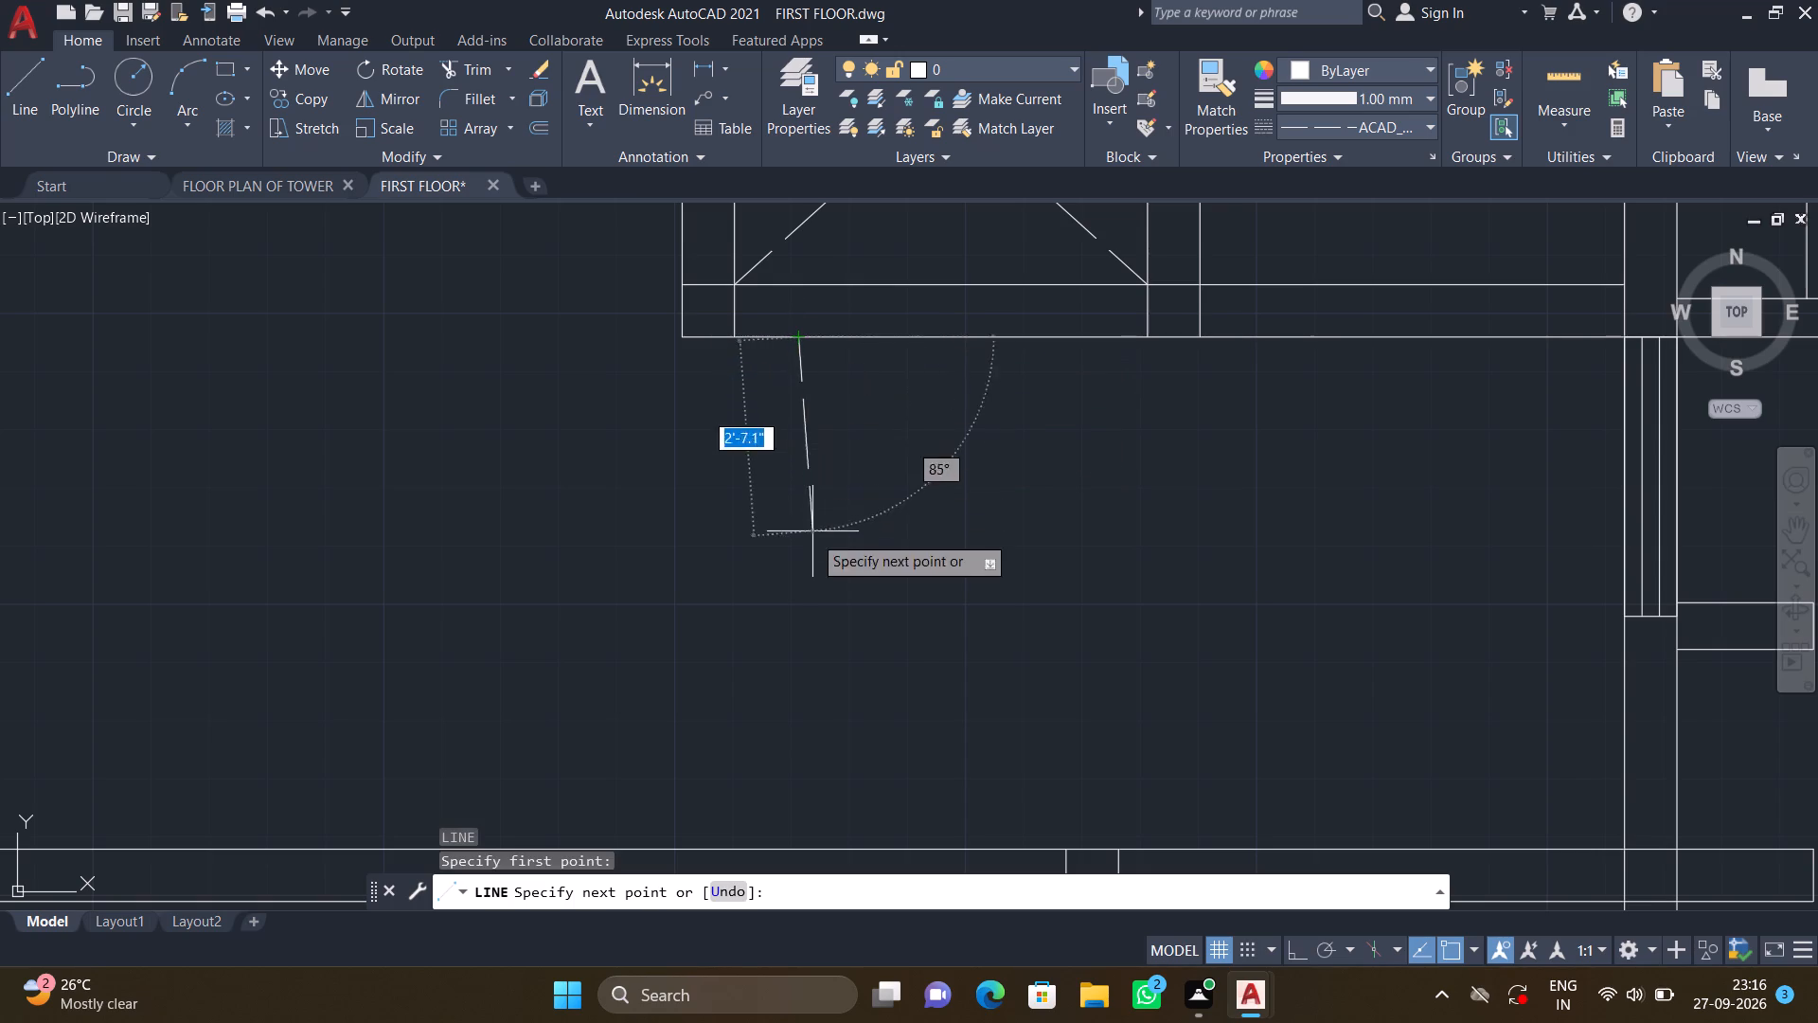
pyautogui.moveTo(789, 611); pyautogui.dragTo(787, 560, button='middle')
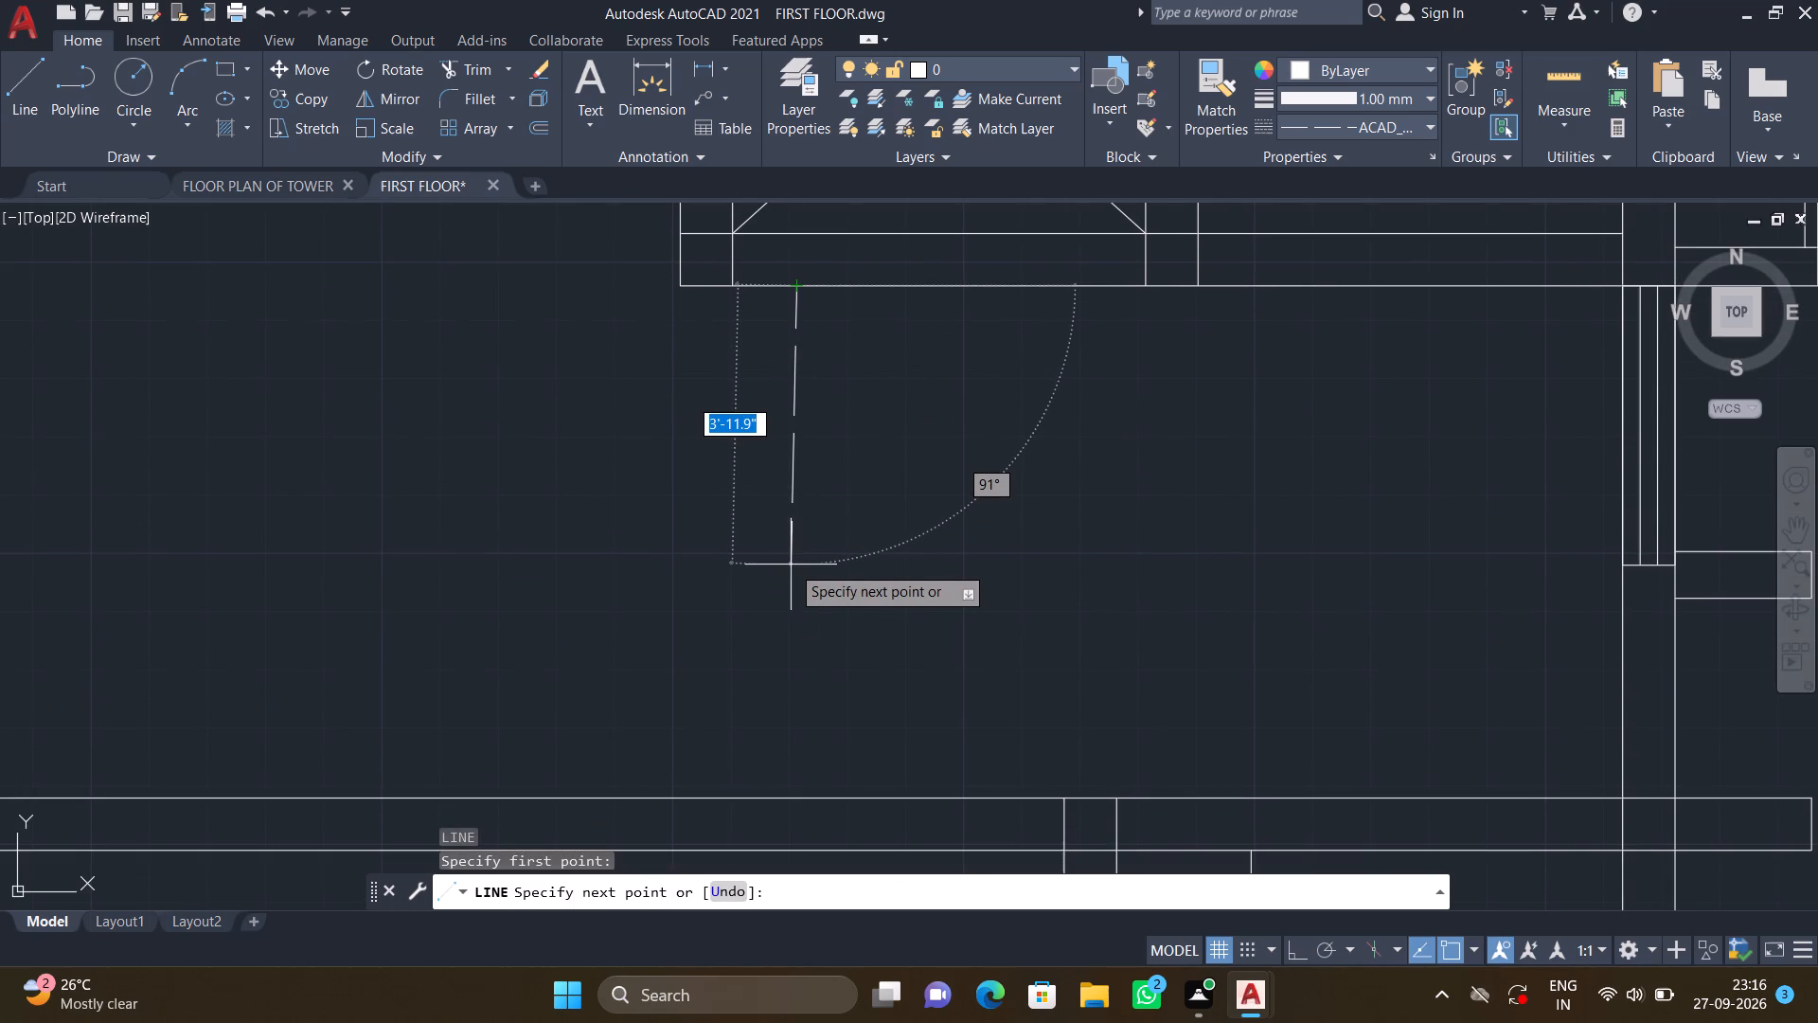
pyautogui.press('F8')
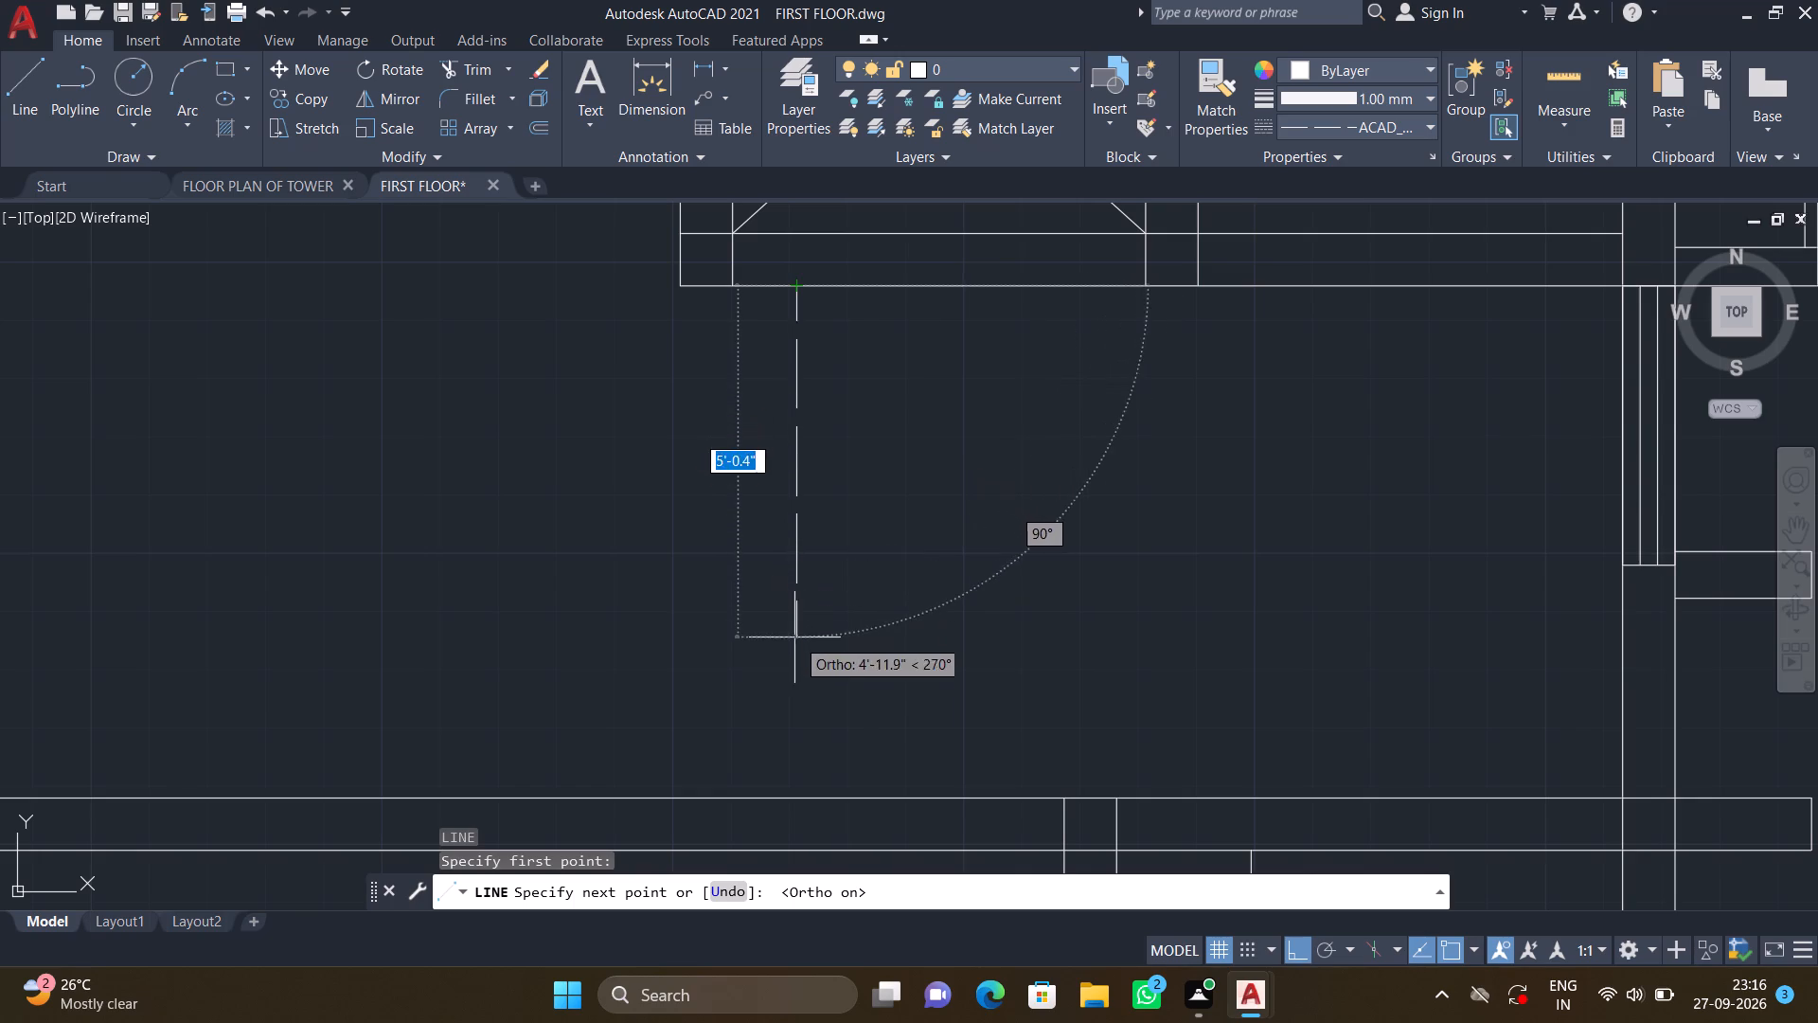
pyautogui.click(794, 793)
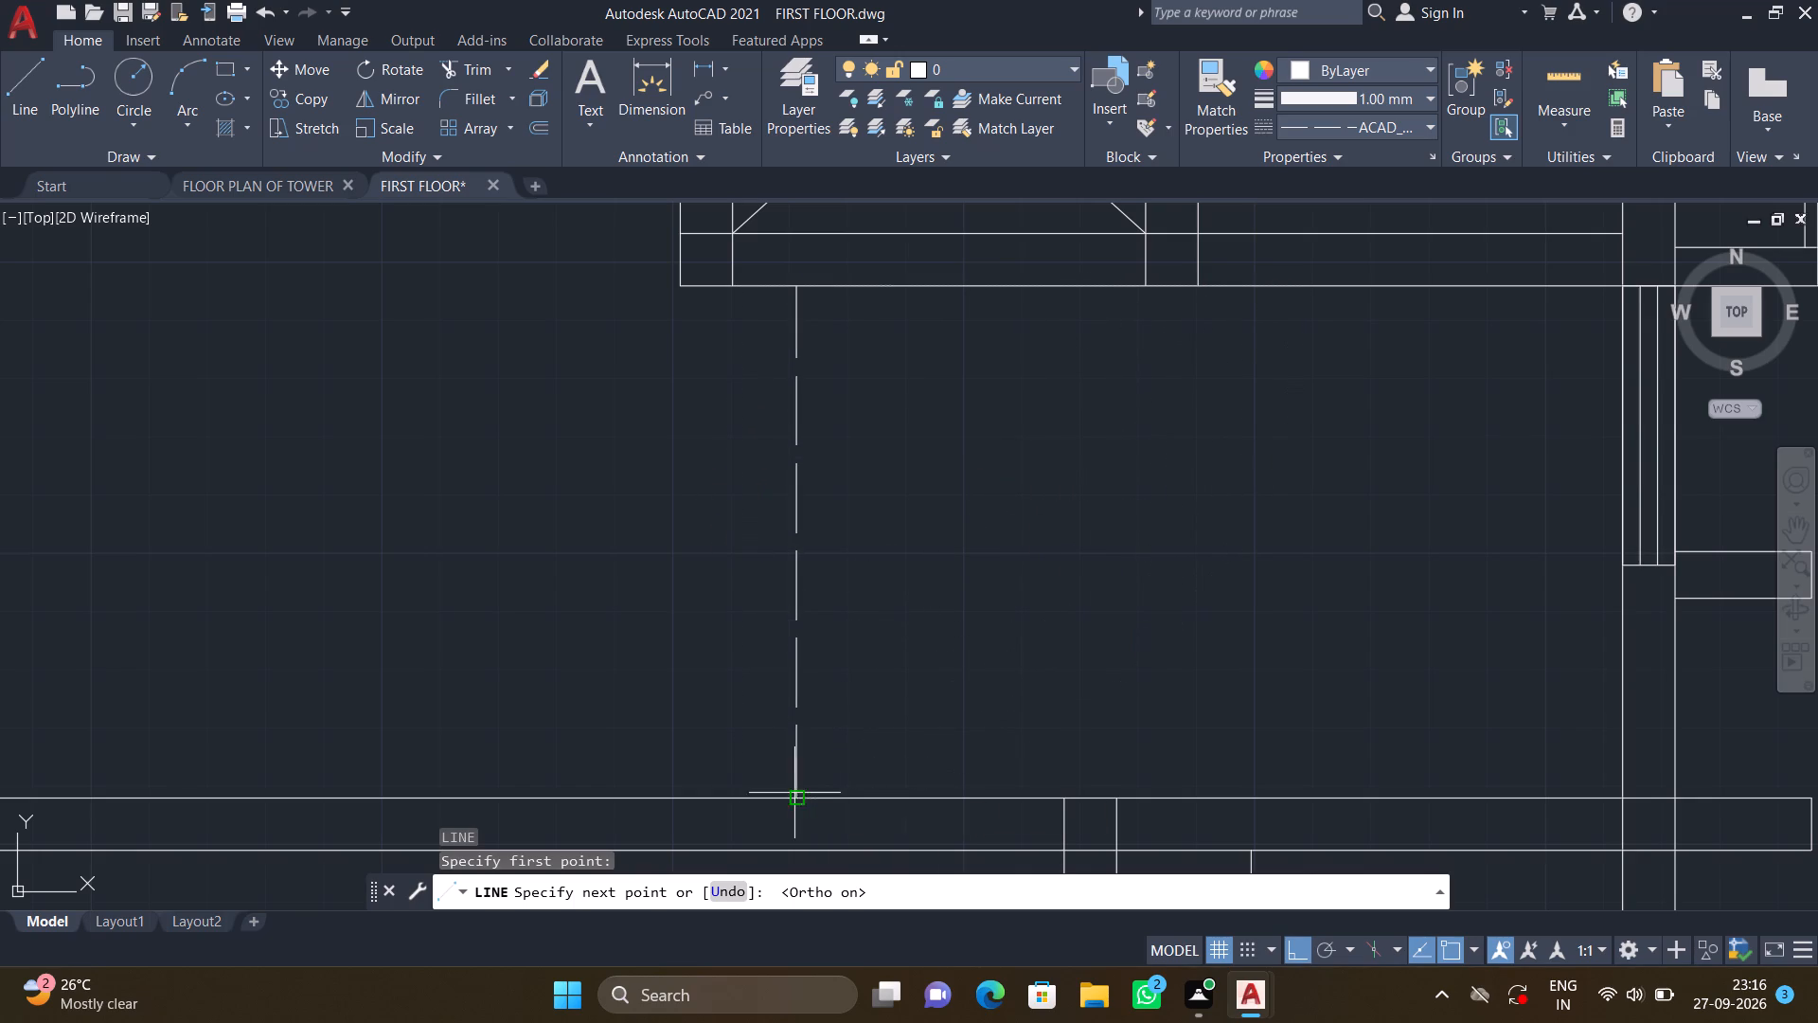
pyautogui.press('Return')
# Offset the vertical dashed line eastward nine times at 1' spacing across the open space south of the crossed compartment.
pyautogui.press('o')
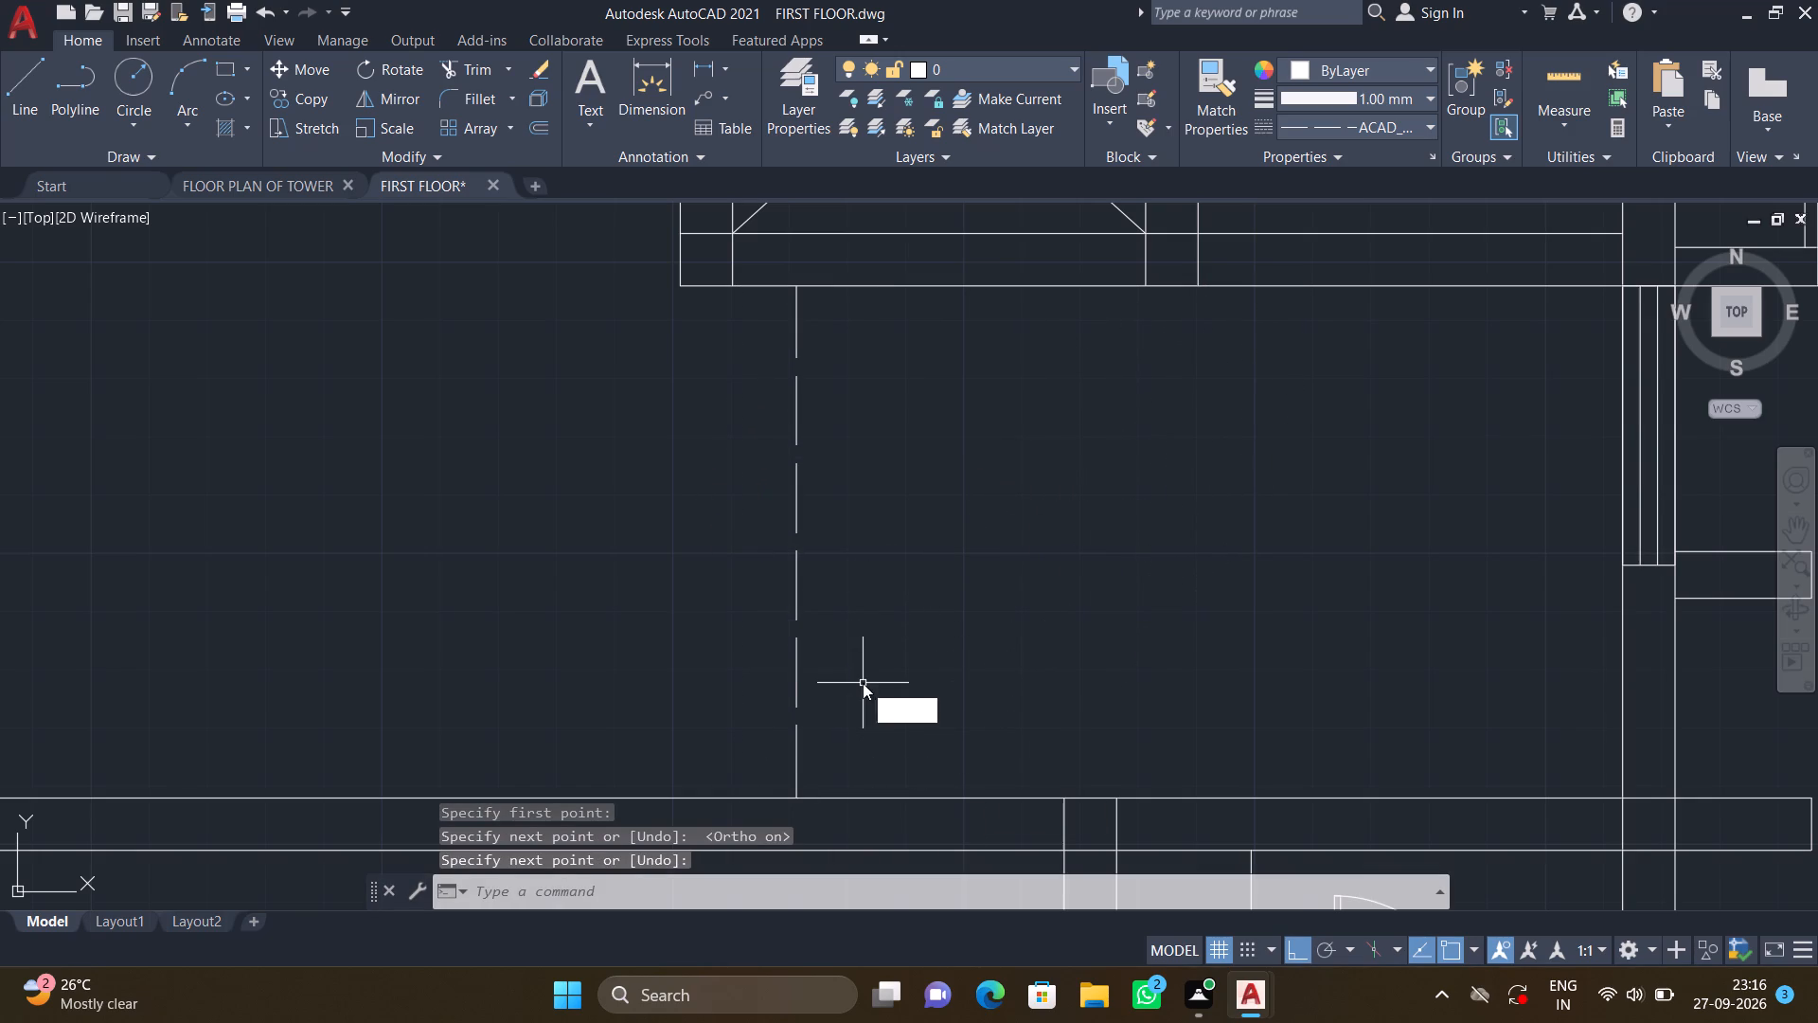
pyautogui.press('Return')
pyautogui.write("1'")
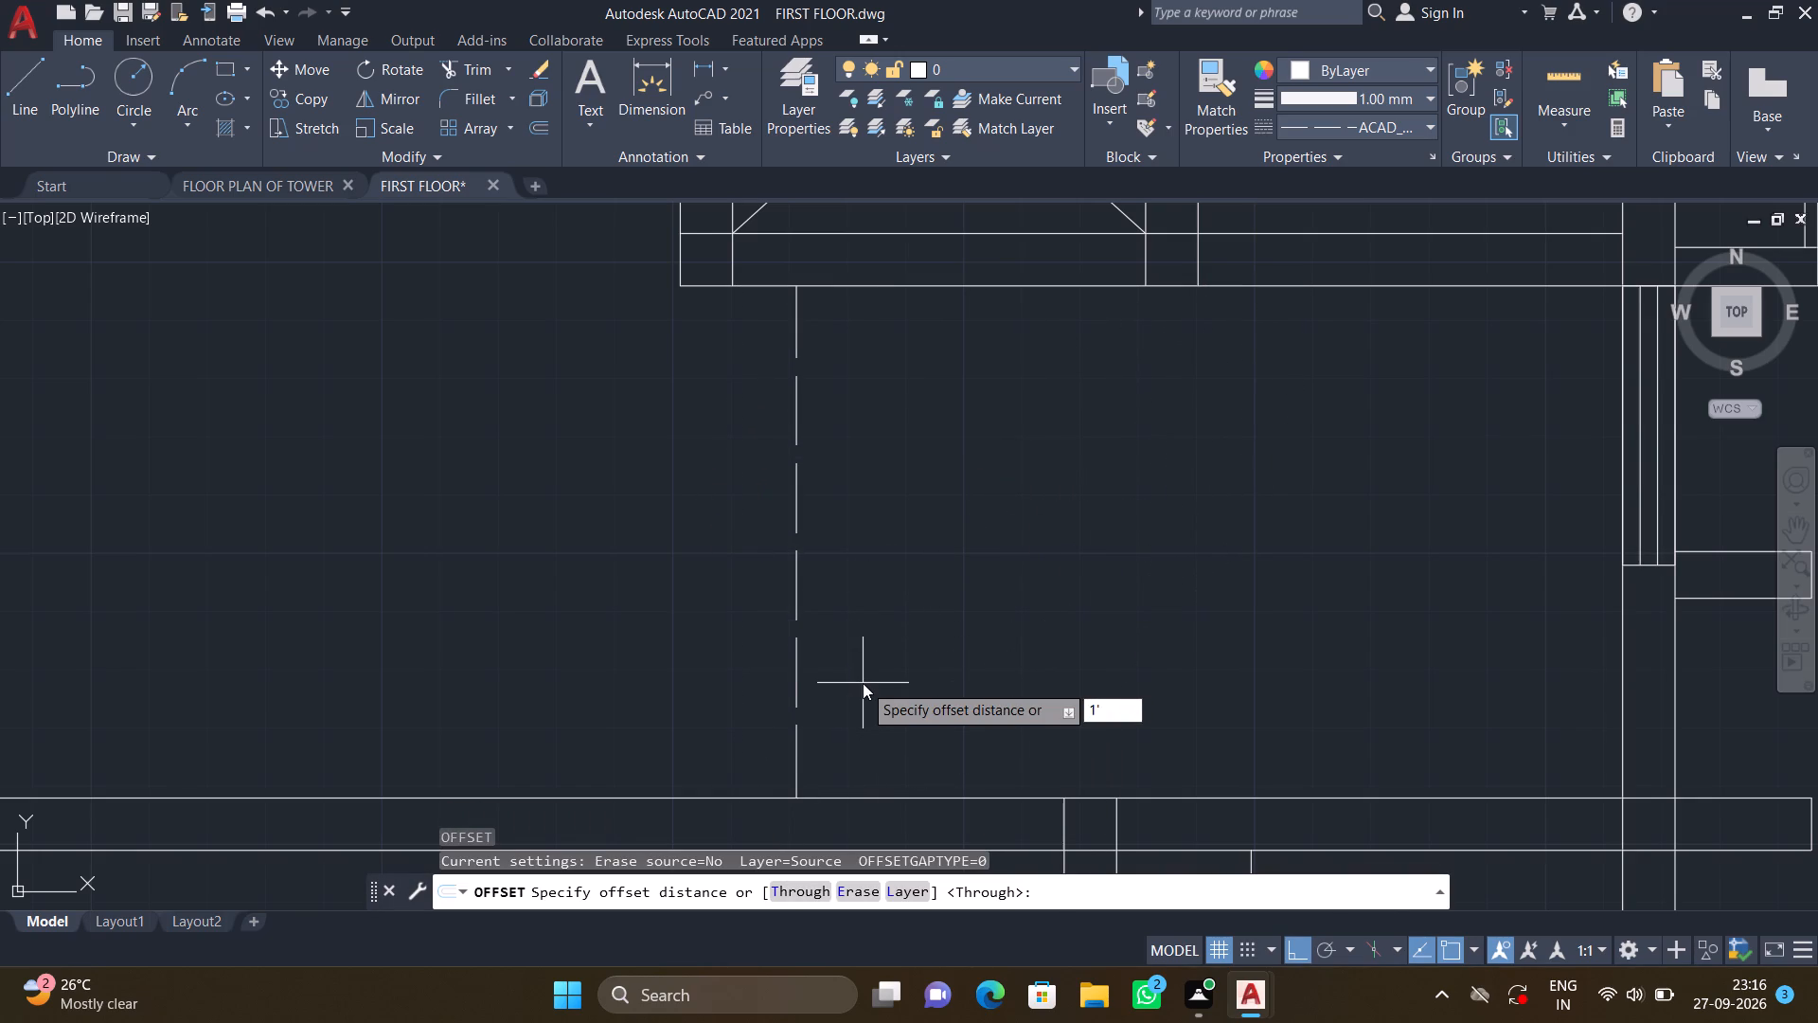
pyautogui.press('Return')
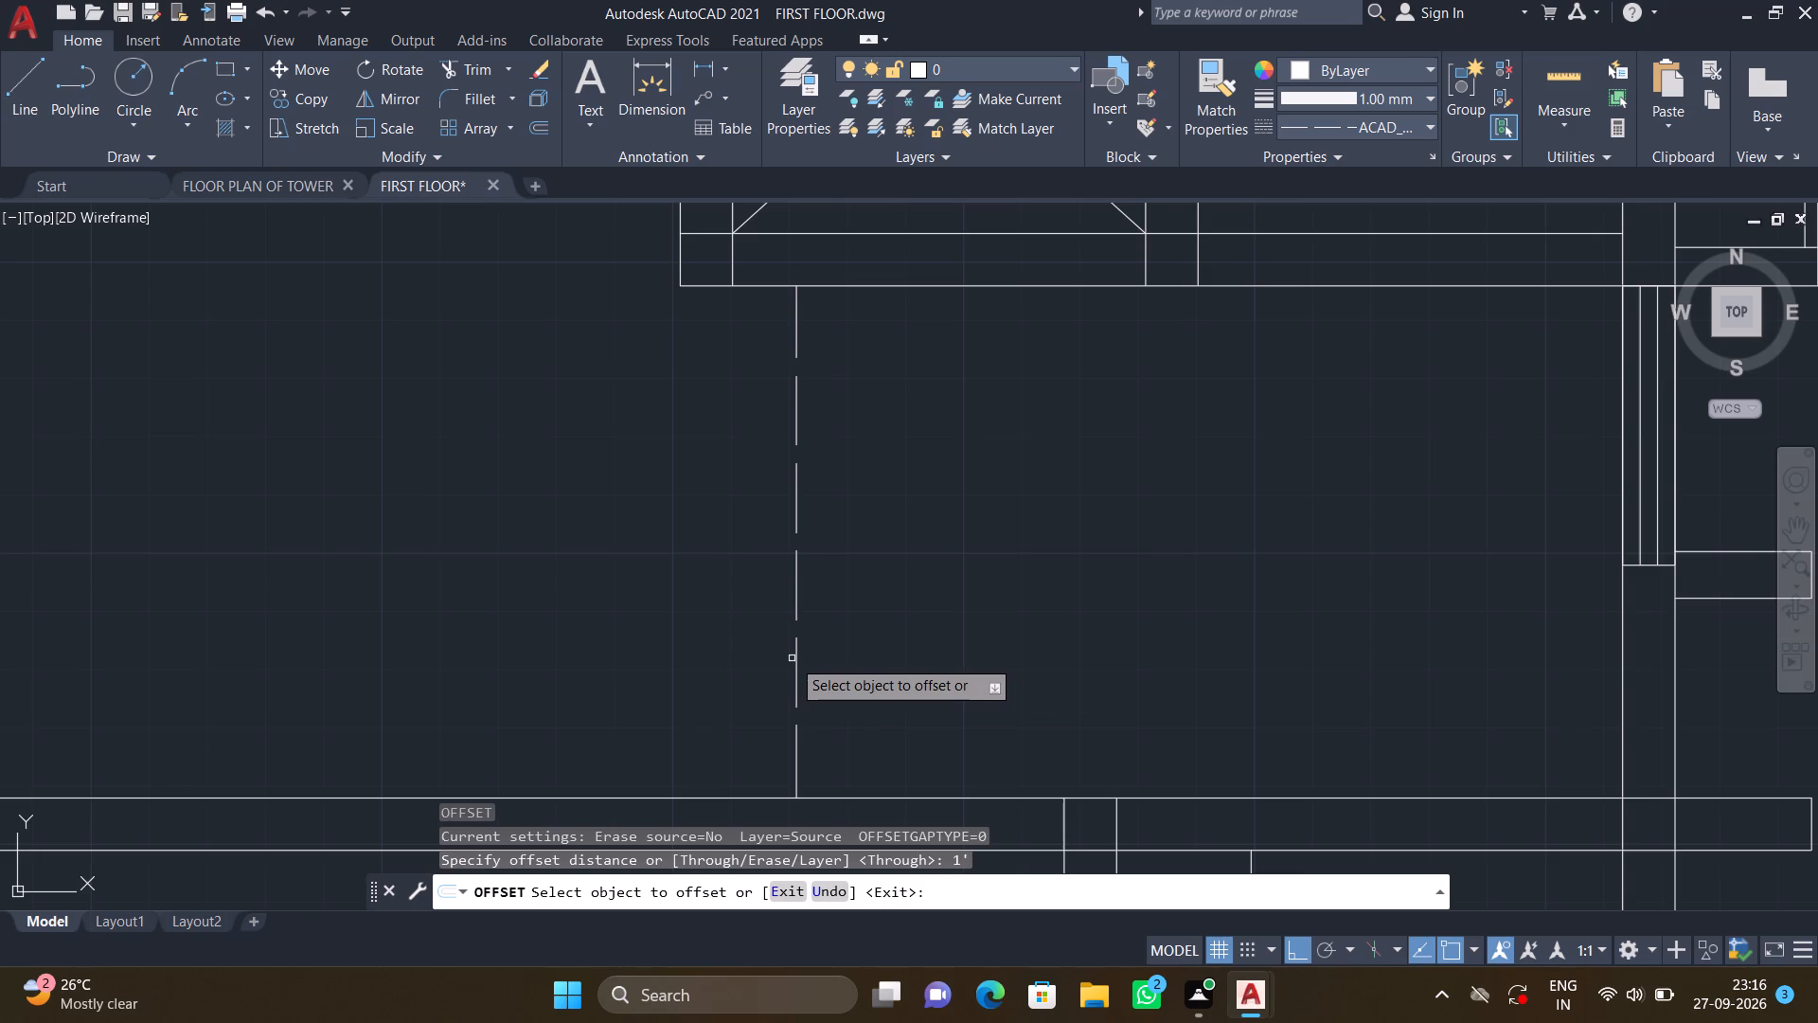
pyautogui.click(794, 658)
pyautogui.click(925, 643)
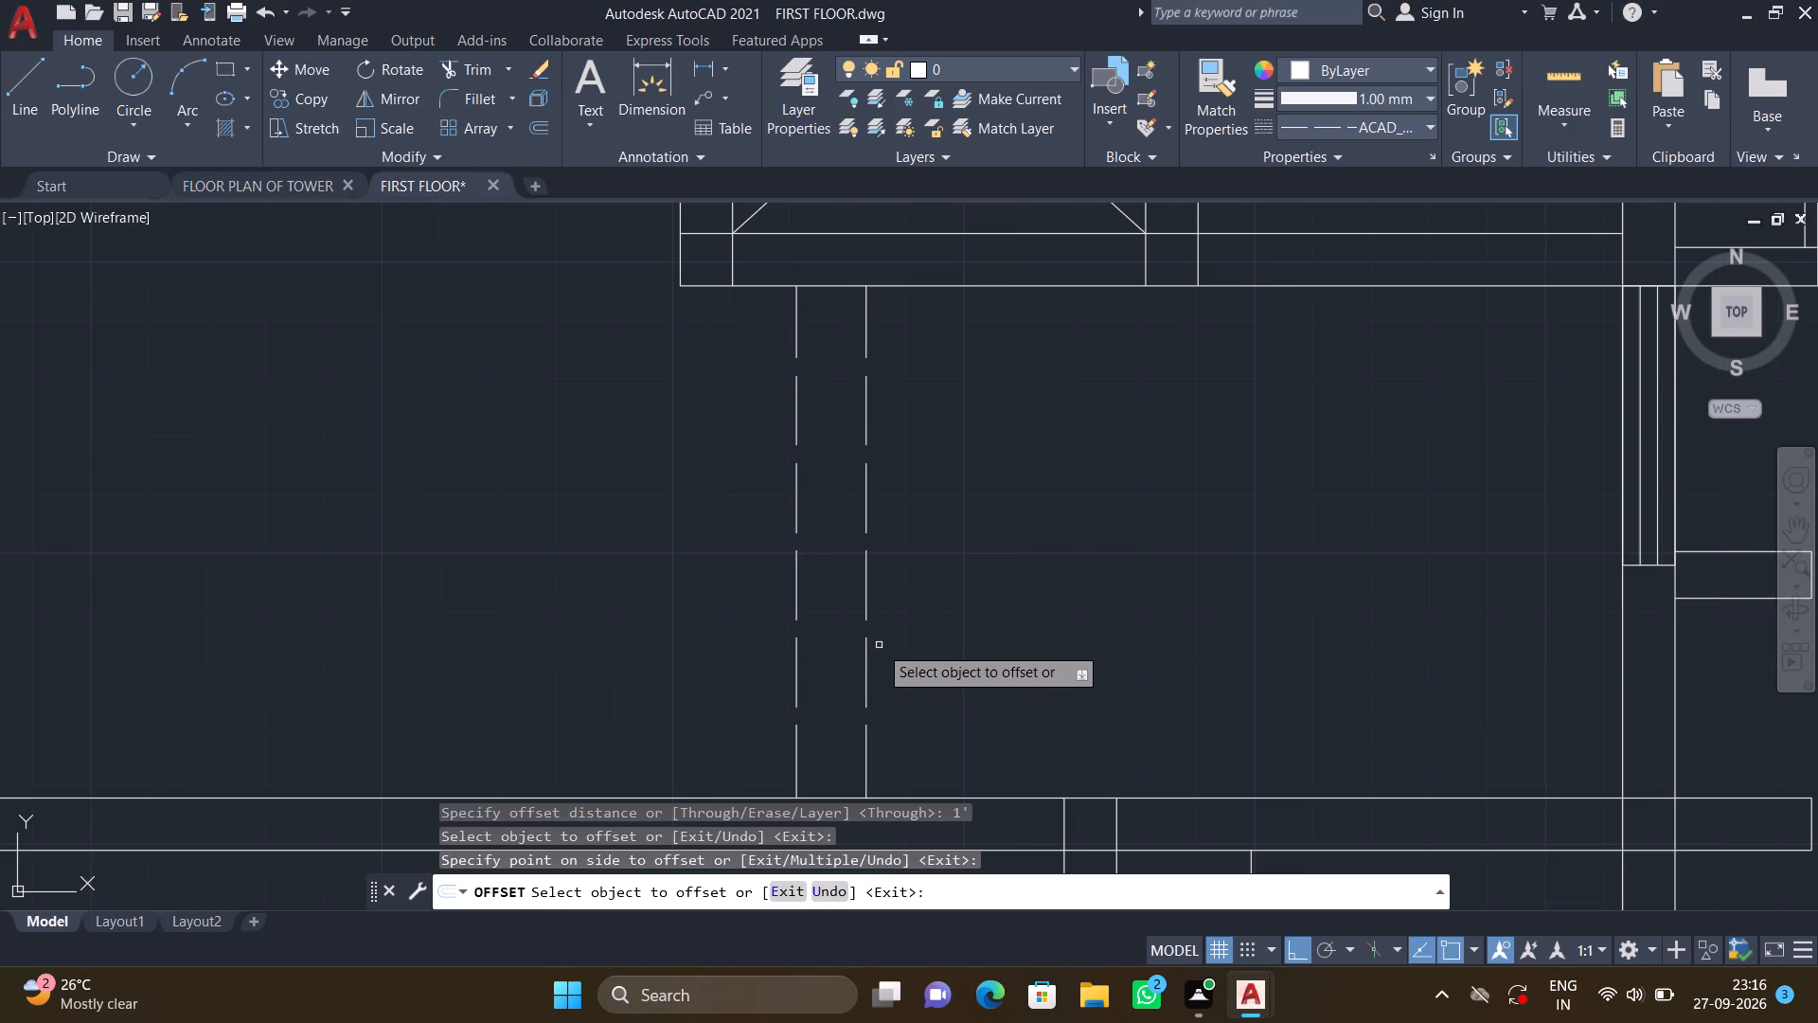
pyautogui.click(866, 649)
pyautogui.click(968, 651)
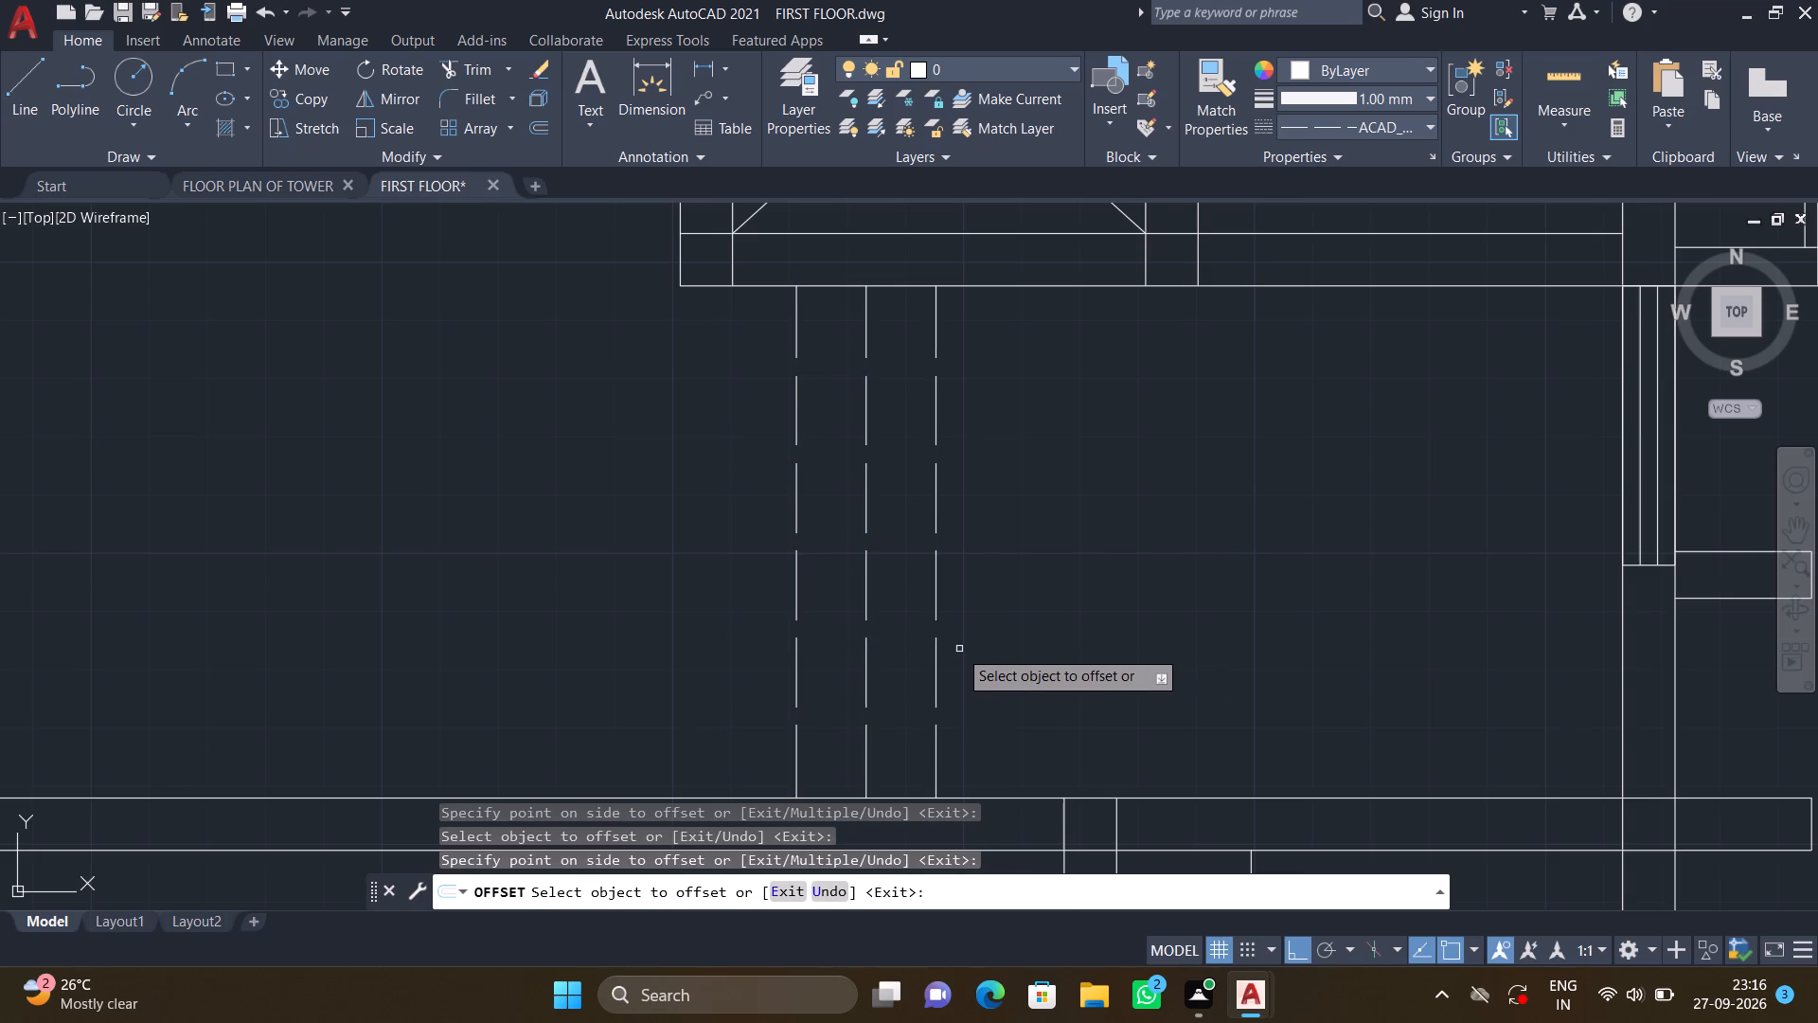
pyautogui.click(936, 637)
pyautogui.click(1033, 633)
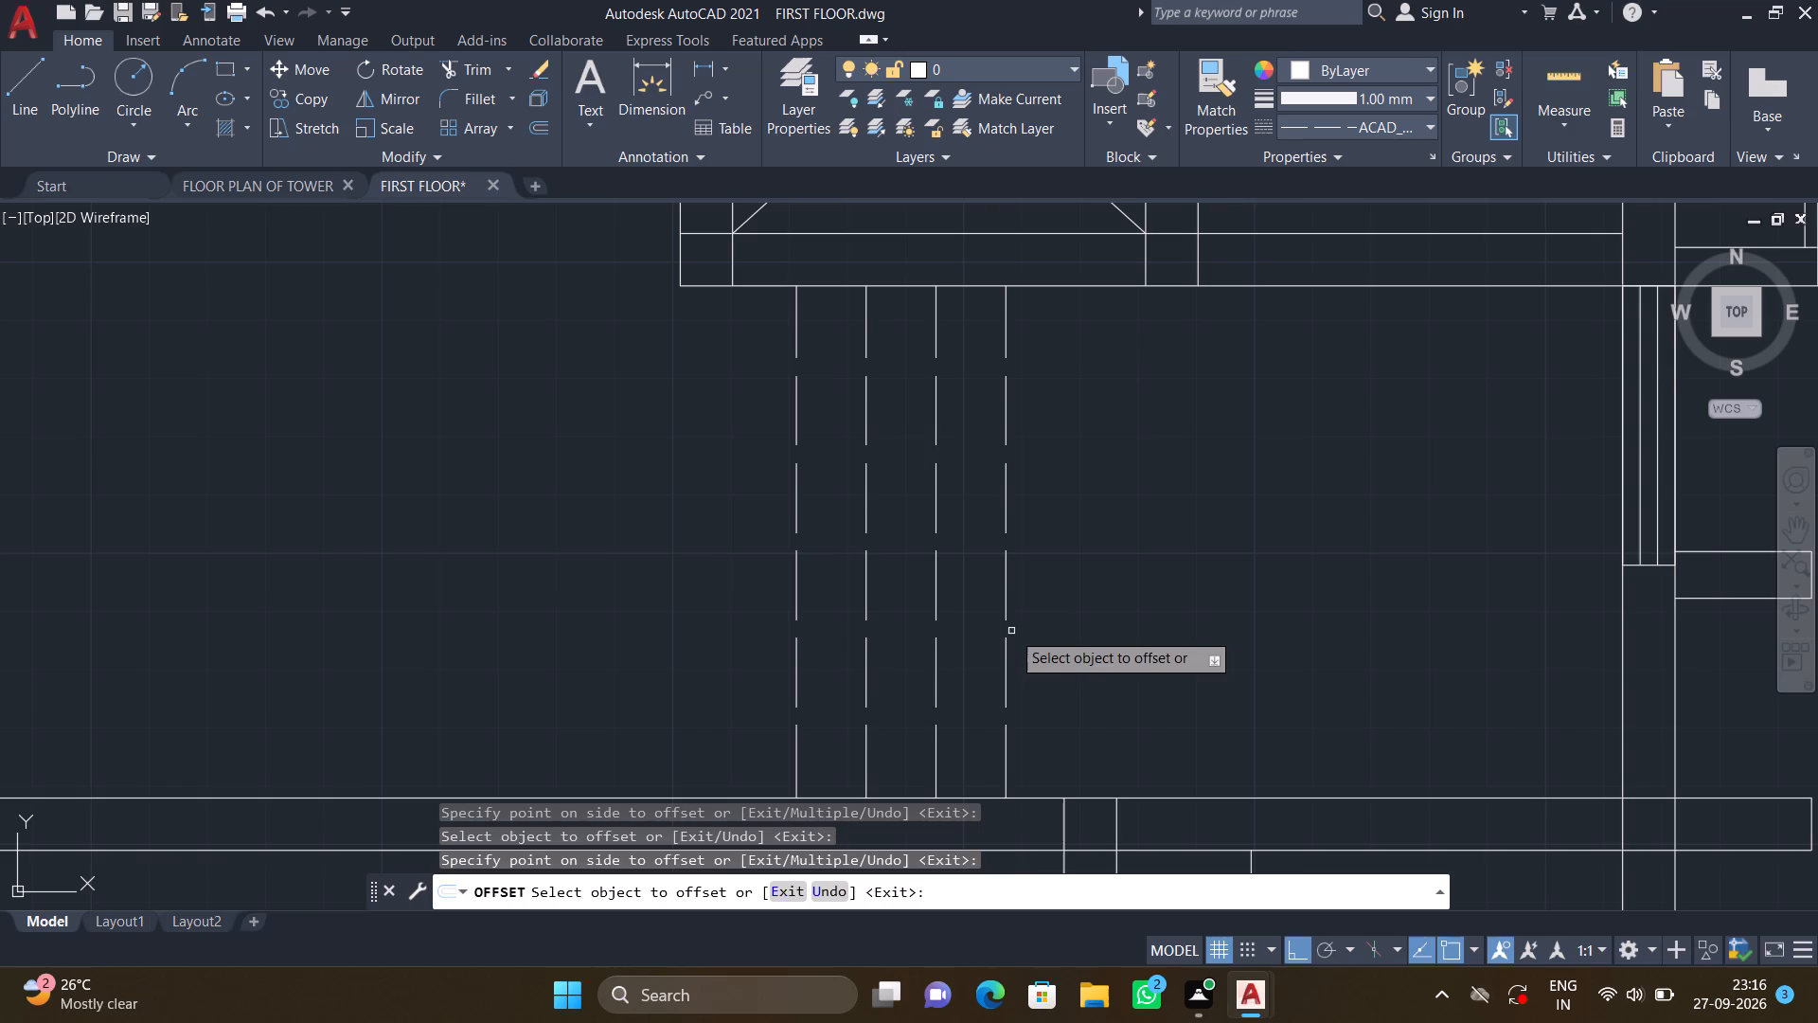
pyautogui.click(1003, 618)
pyautogui.click(1078, 614)
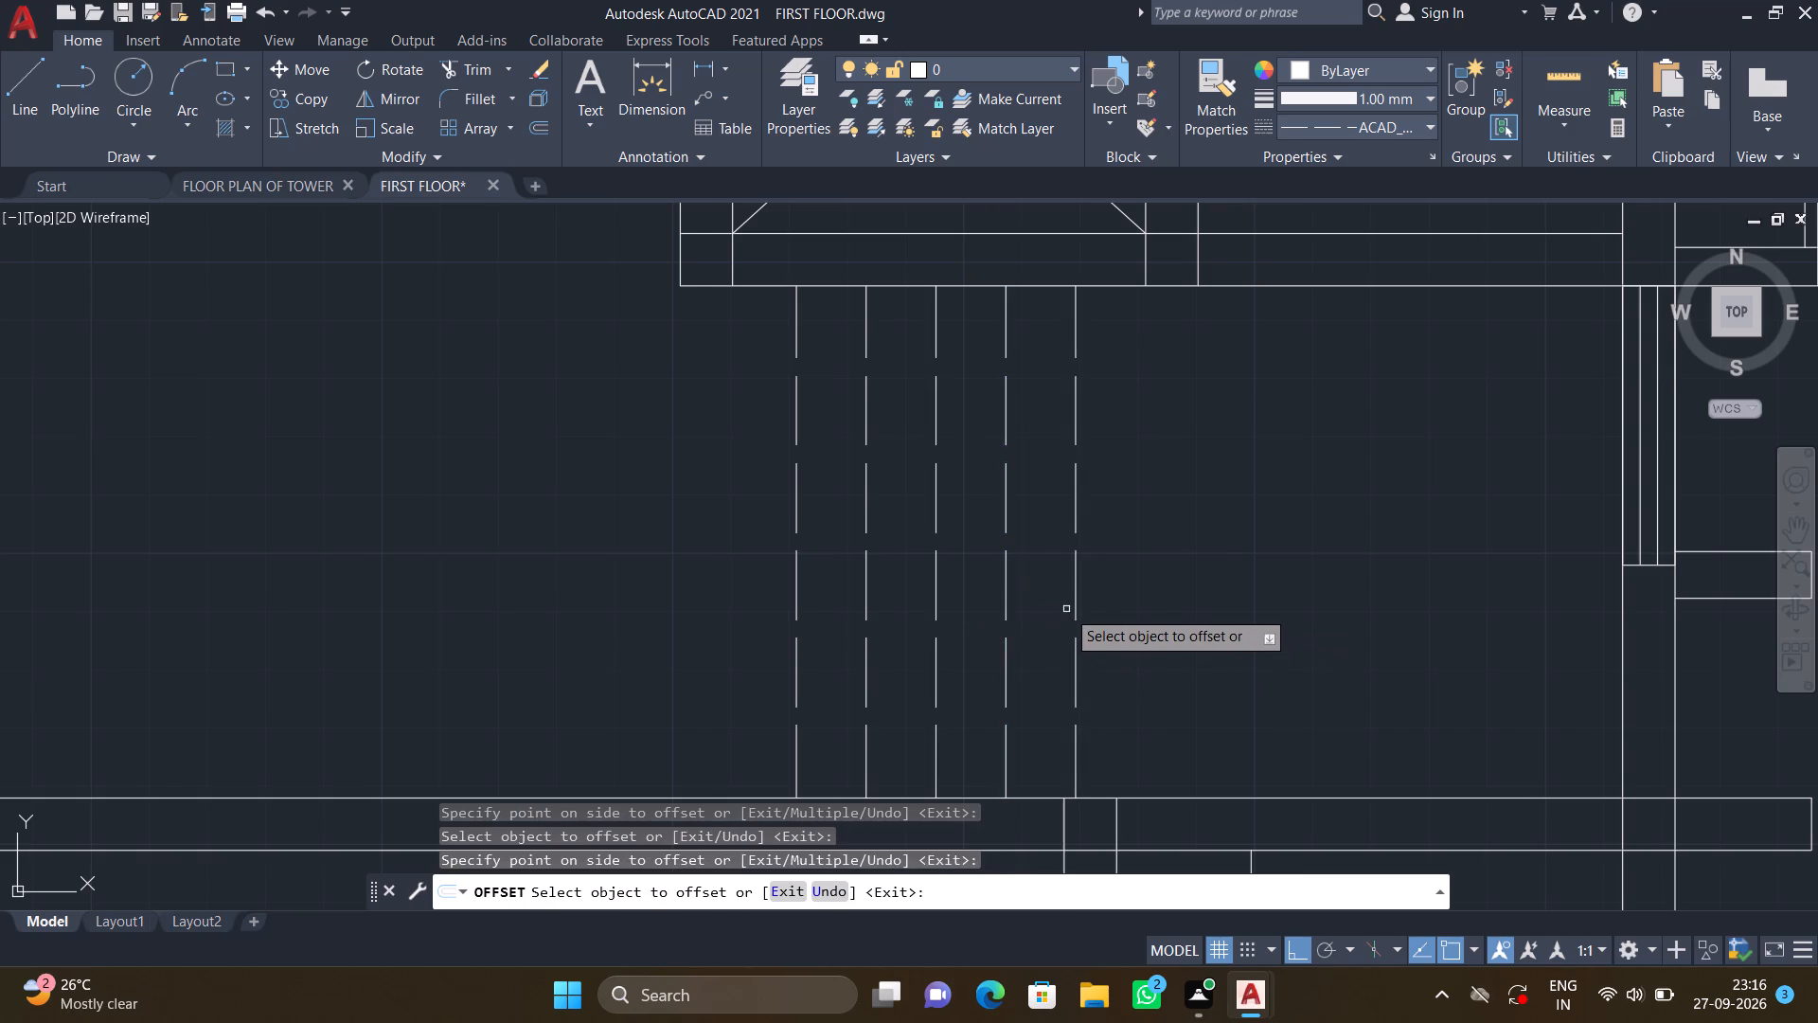
pyautogui.click(1074, 607)
pyautogui.click(1152, 598)
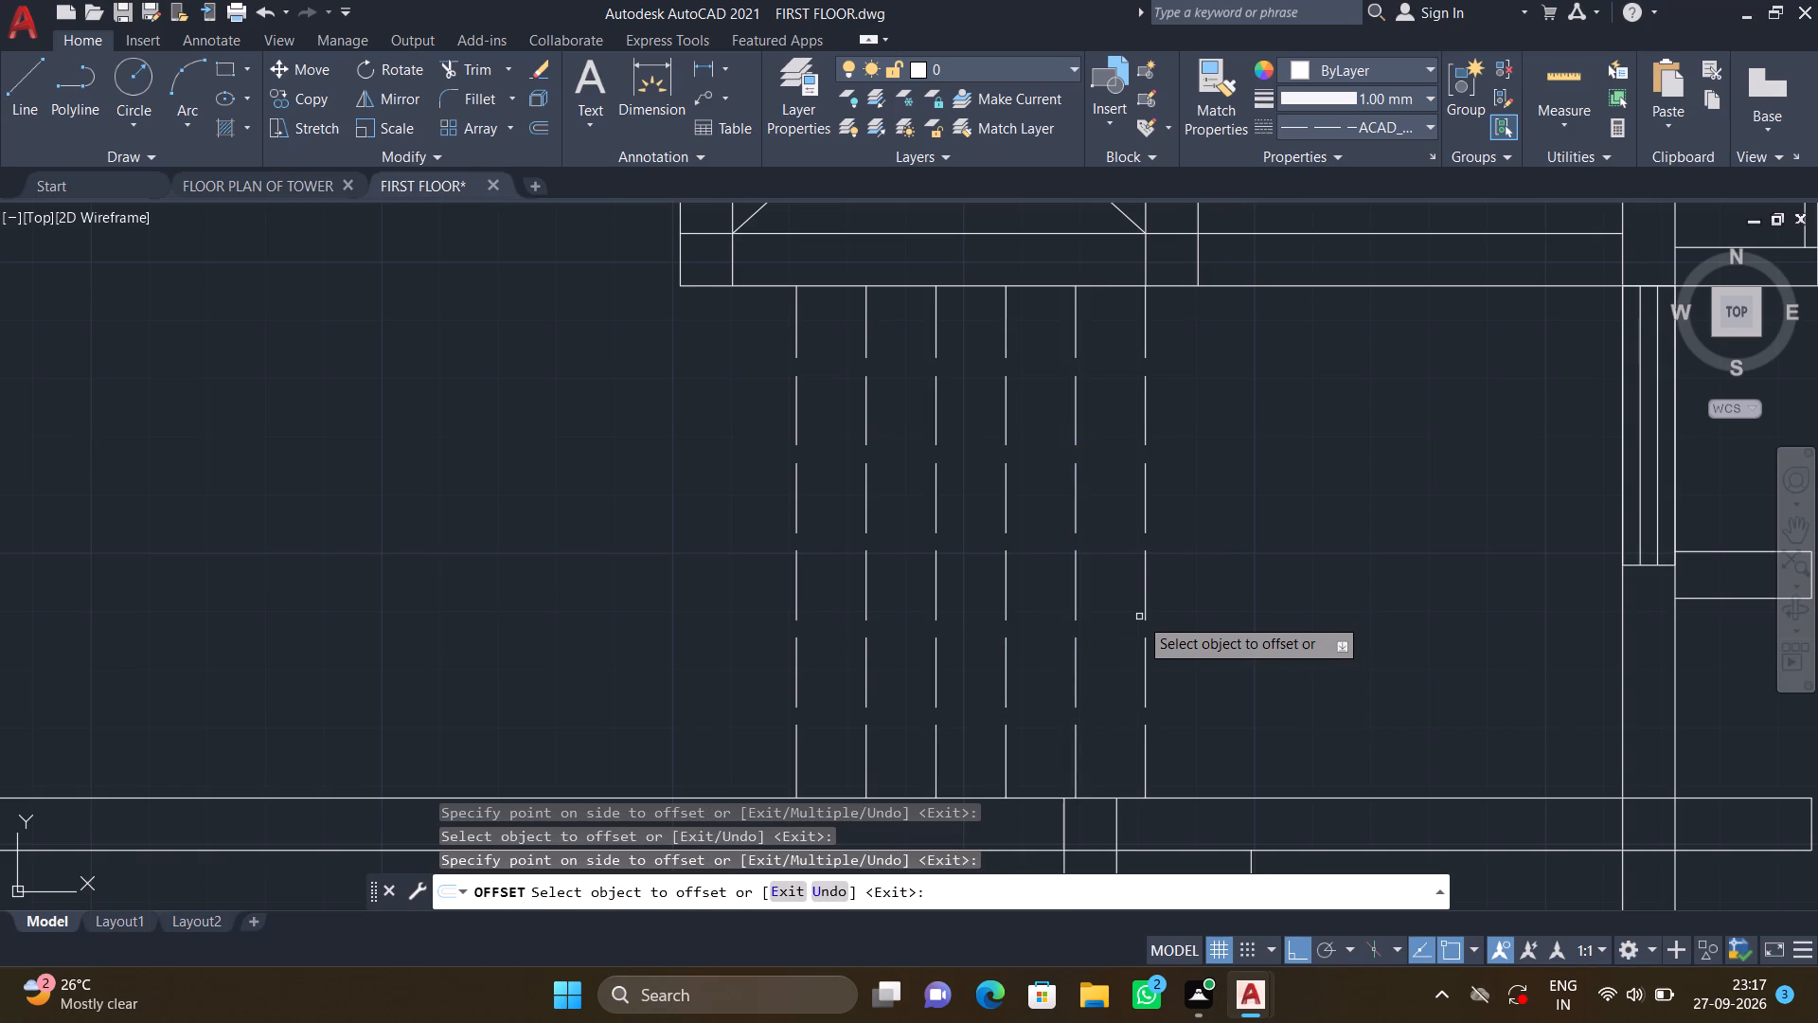
pyautogui.click(1149, 602)
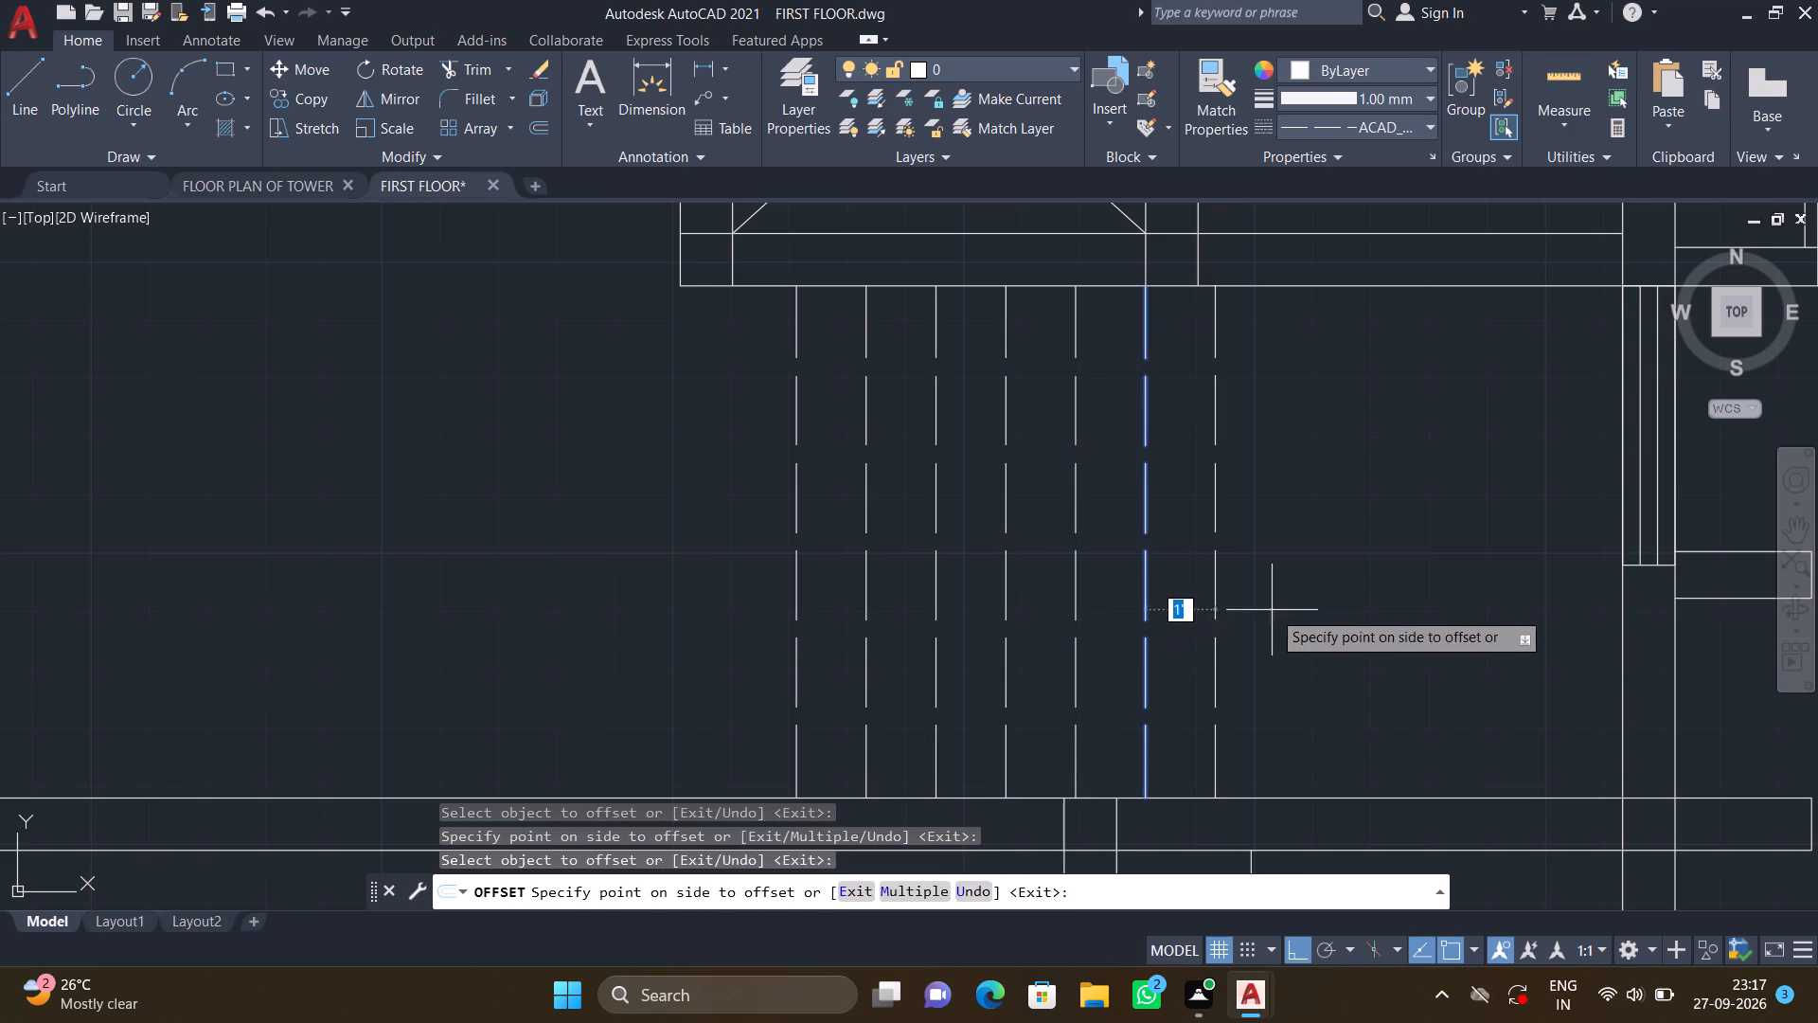
pyautogui.click(1272, 610)
pyautogui.click(1214, 584)
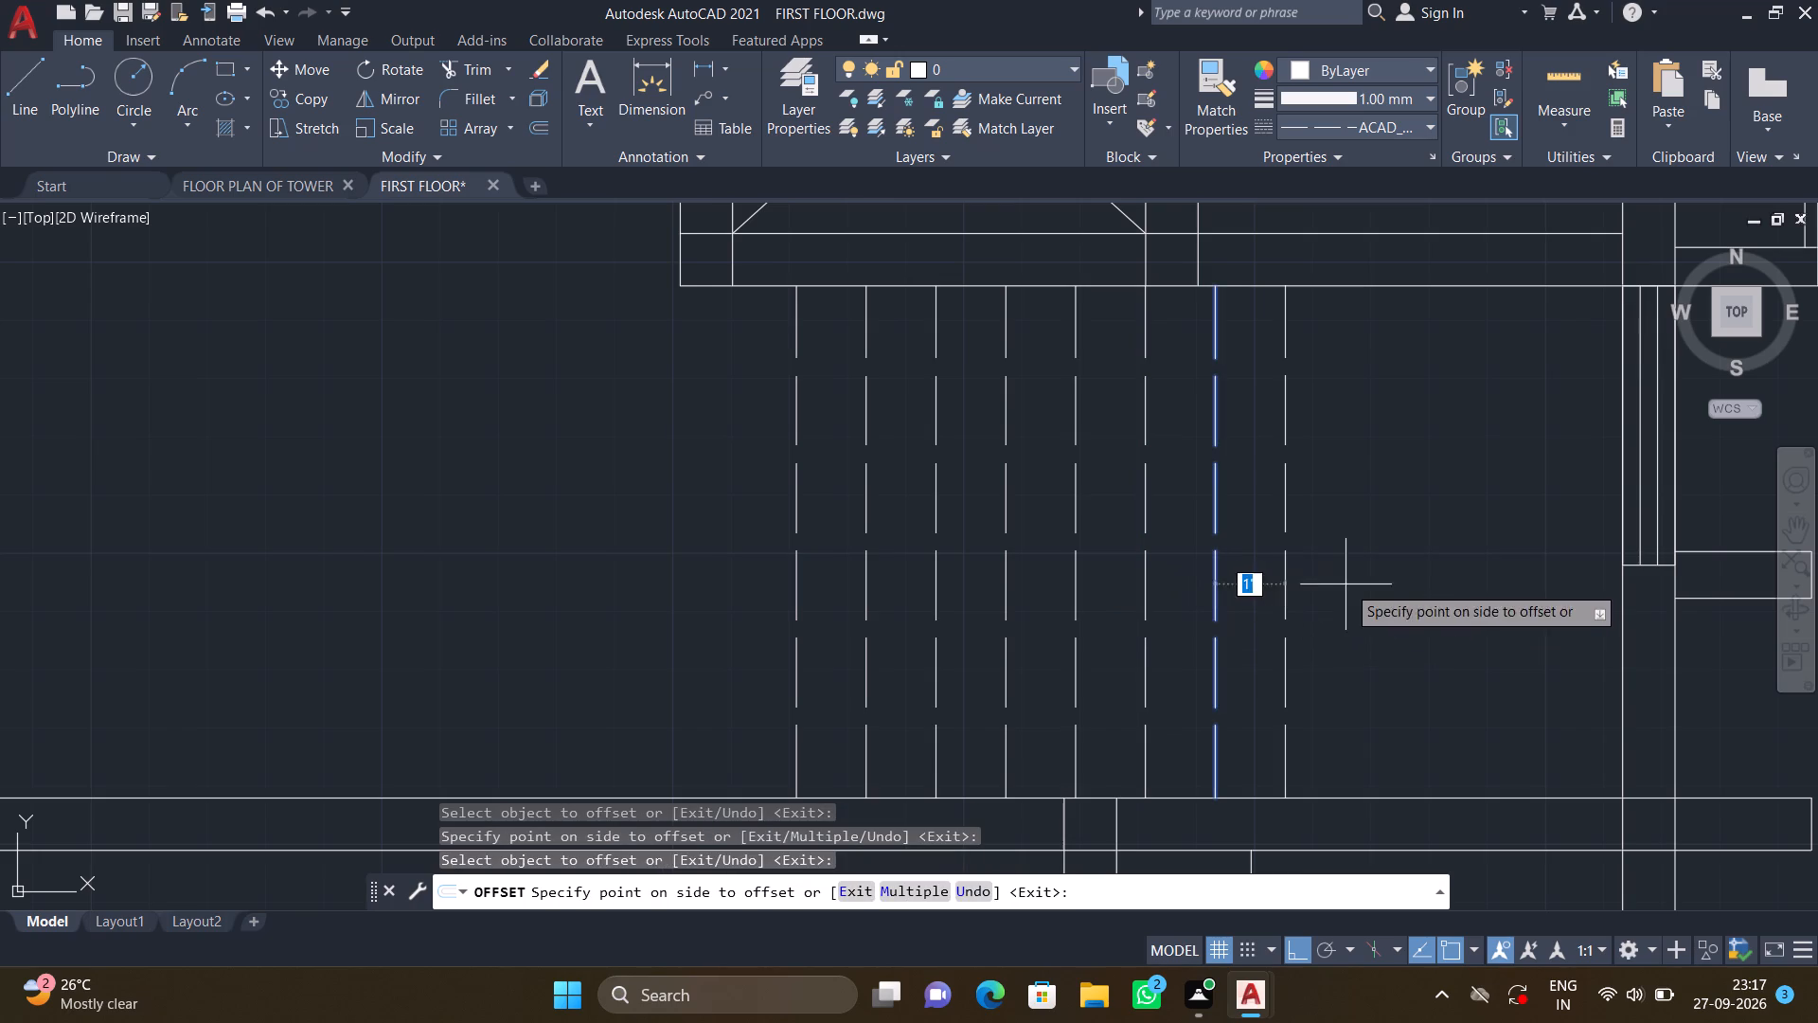
pyautogui.click(1346, 584)
pyautogui.click(1287, 581)
pyautogui.click(1381, 592)
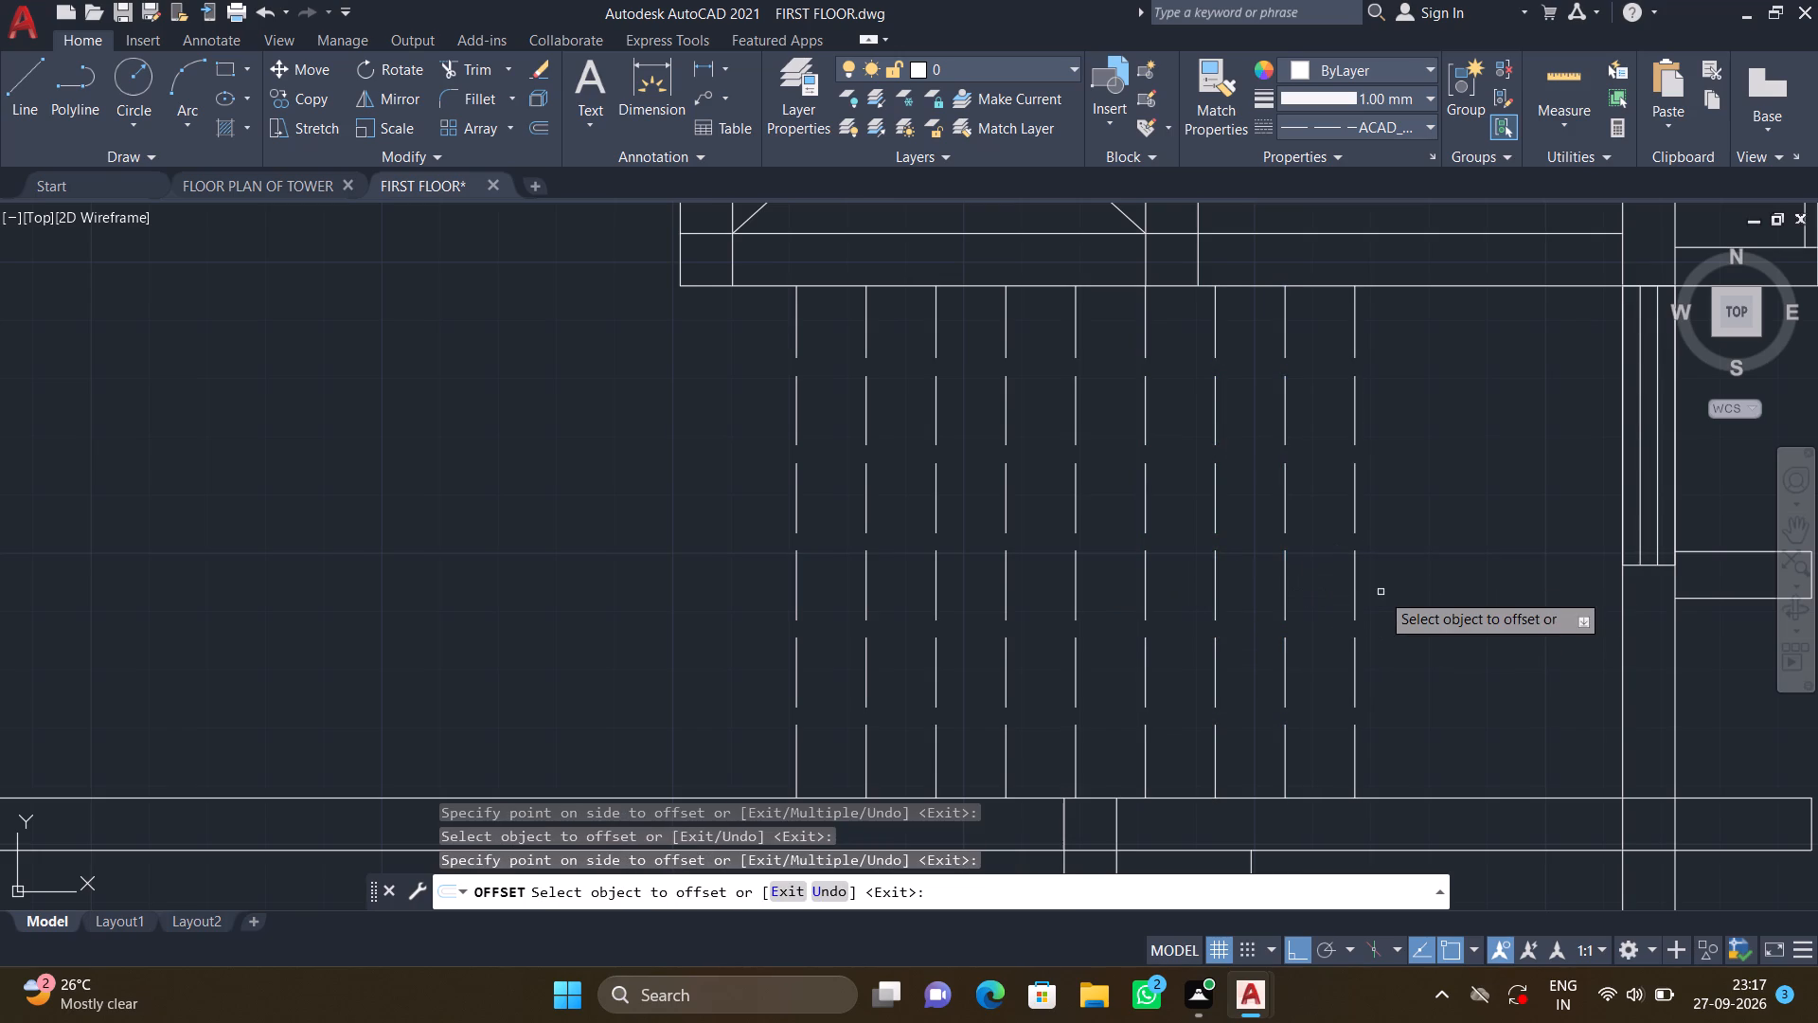
pyautogui.click(1357, 587)
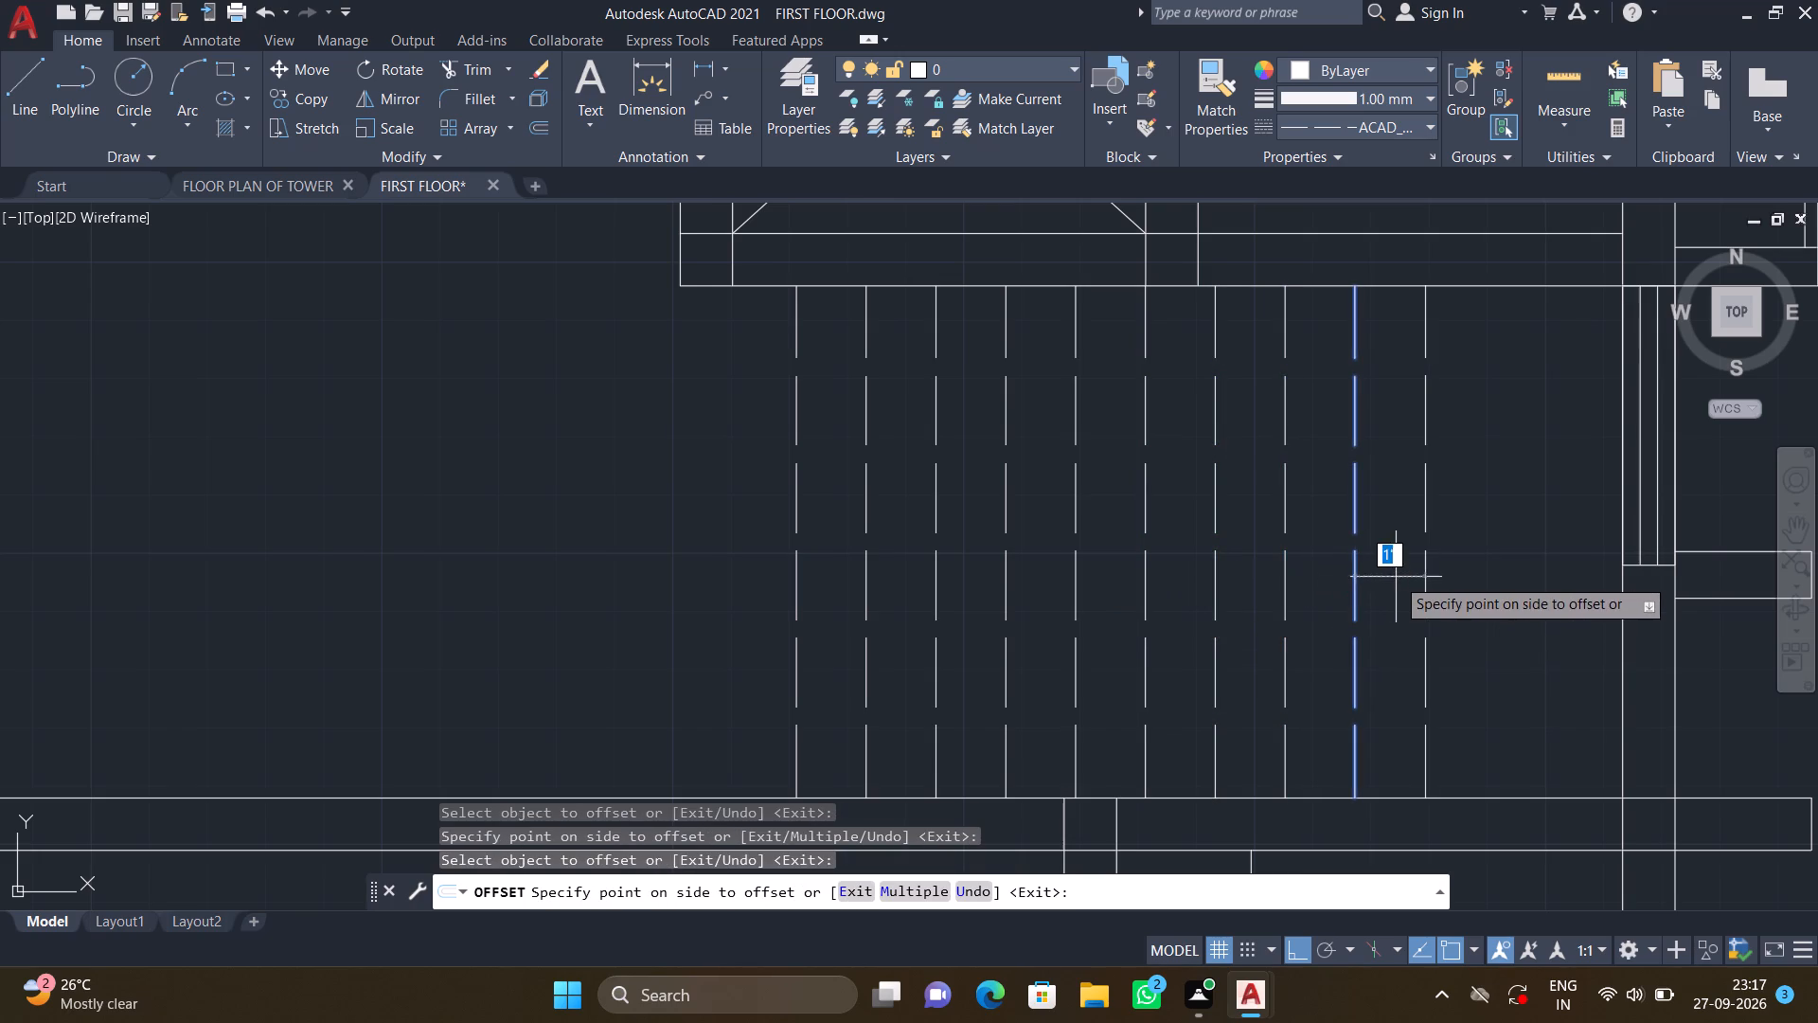
pyautogui.click(1396, 577)
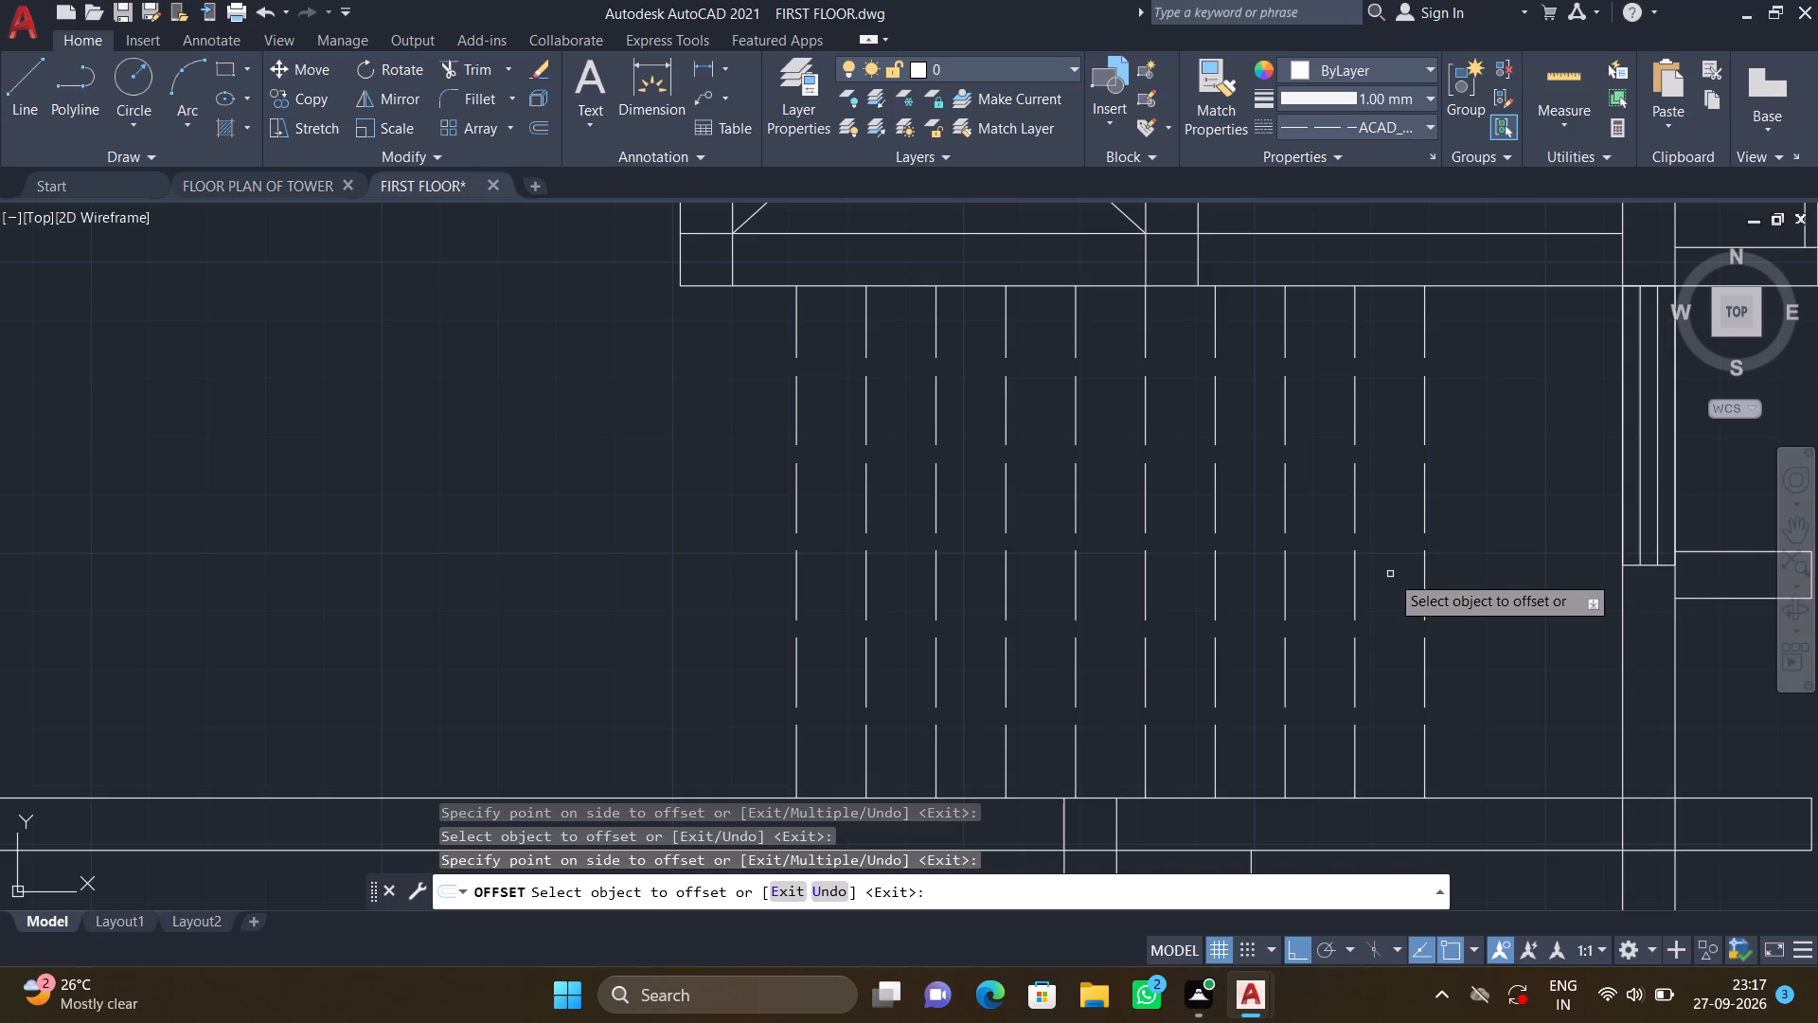
pyautogui.press('Return')
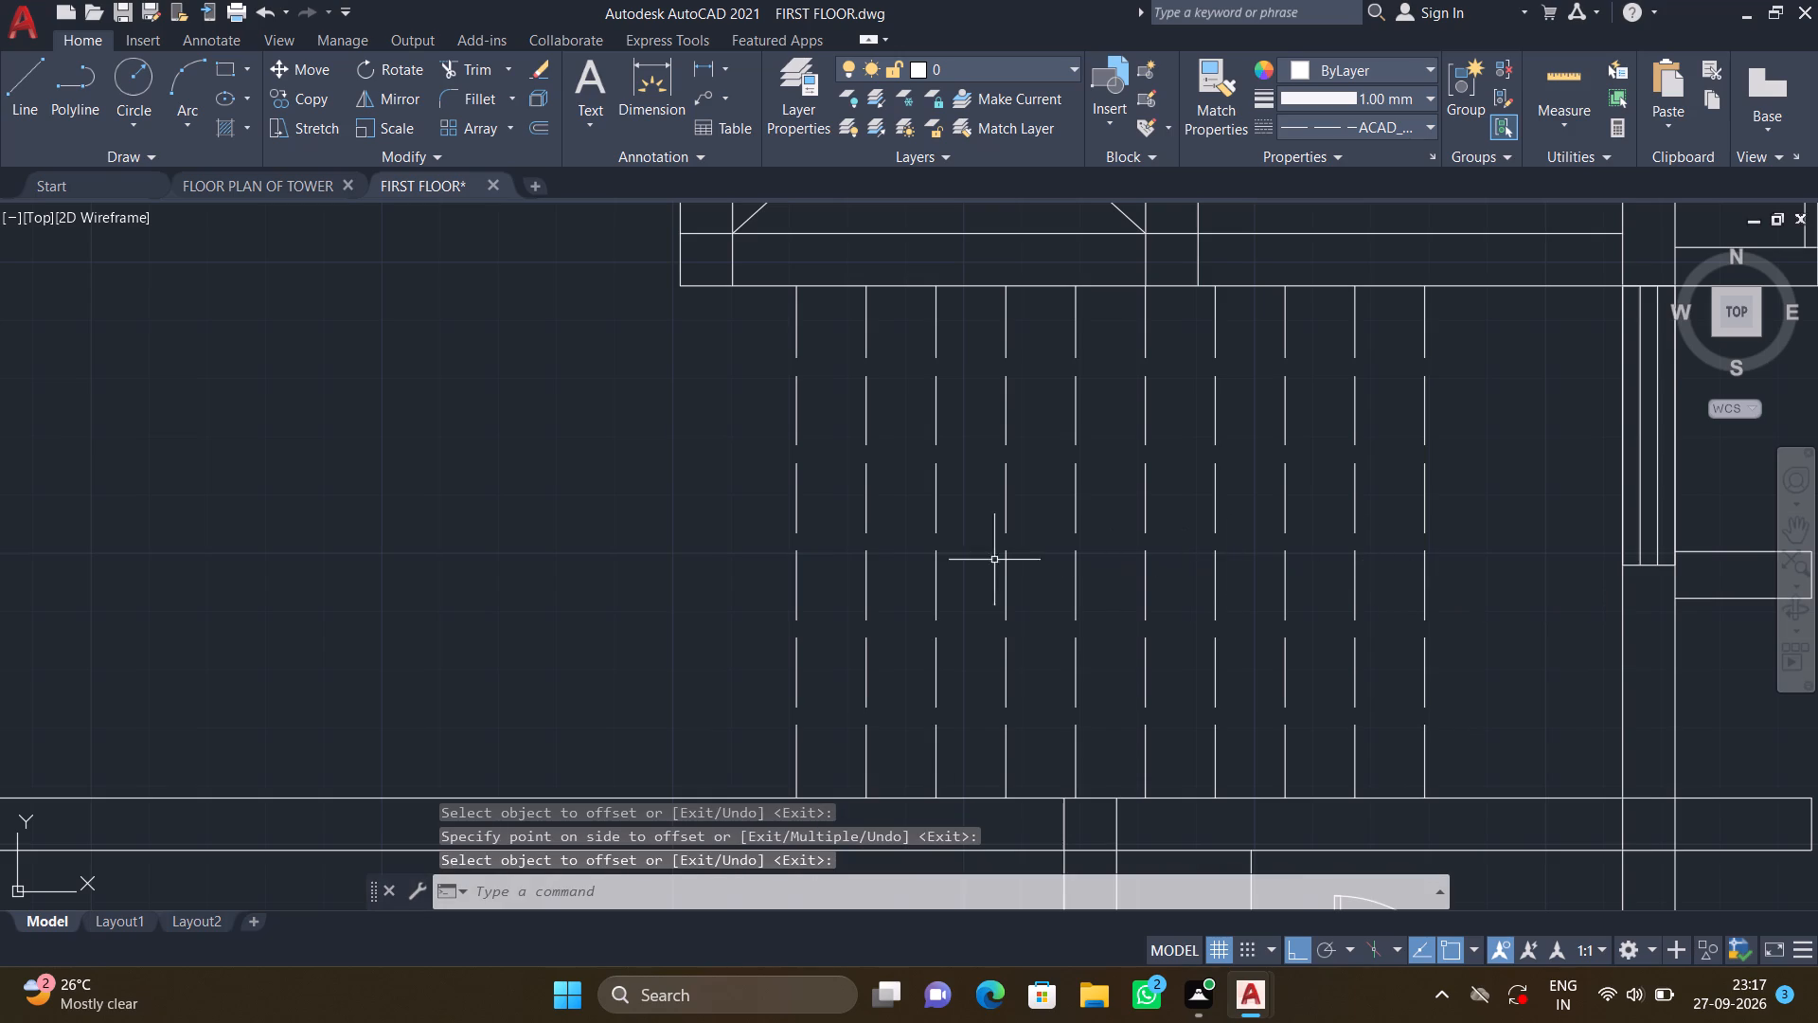
# Draw a 9' horizontal dashed line across the middle of the row, from the westernmost to the easternmost vertical dashed line.
pyautogui.press('l')
pyautogui.press('Return')
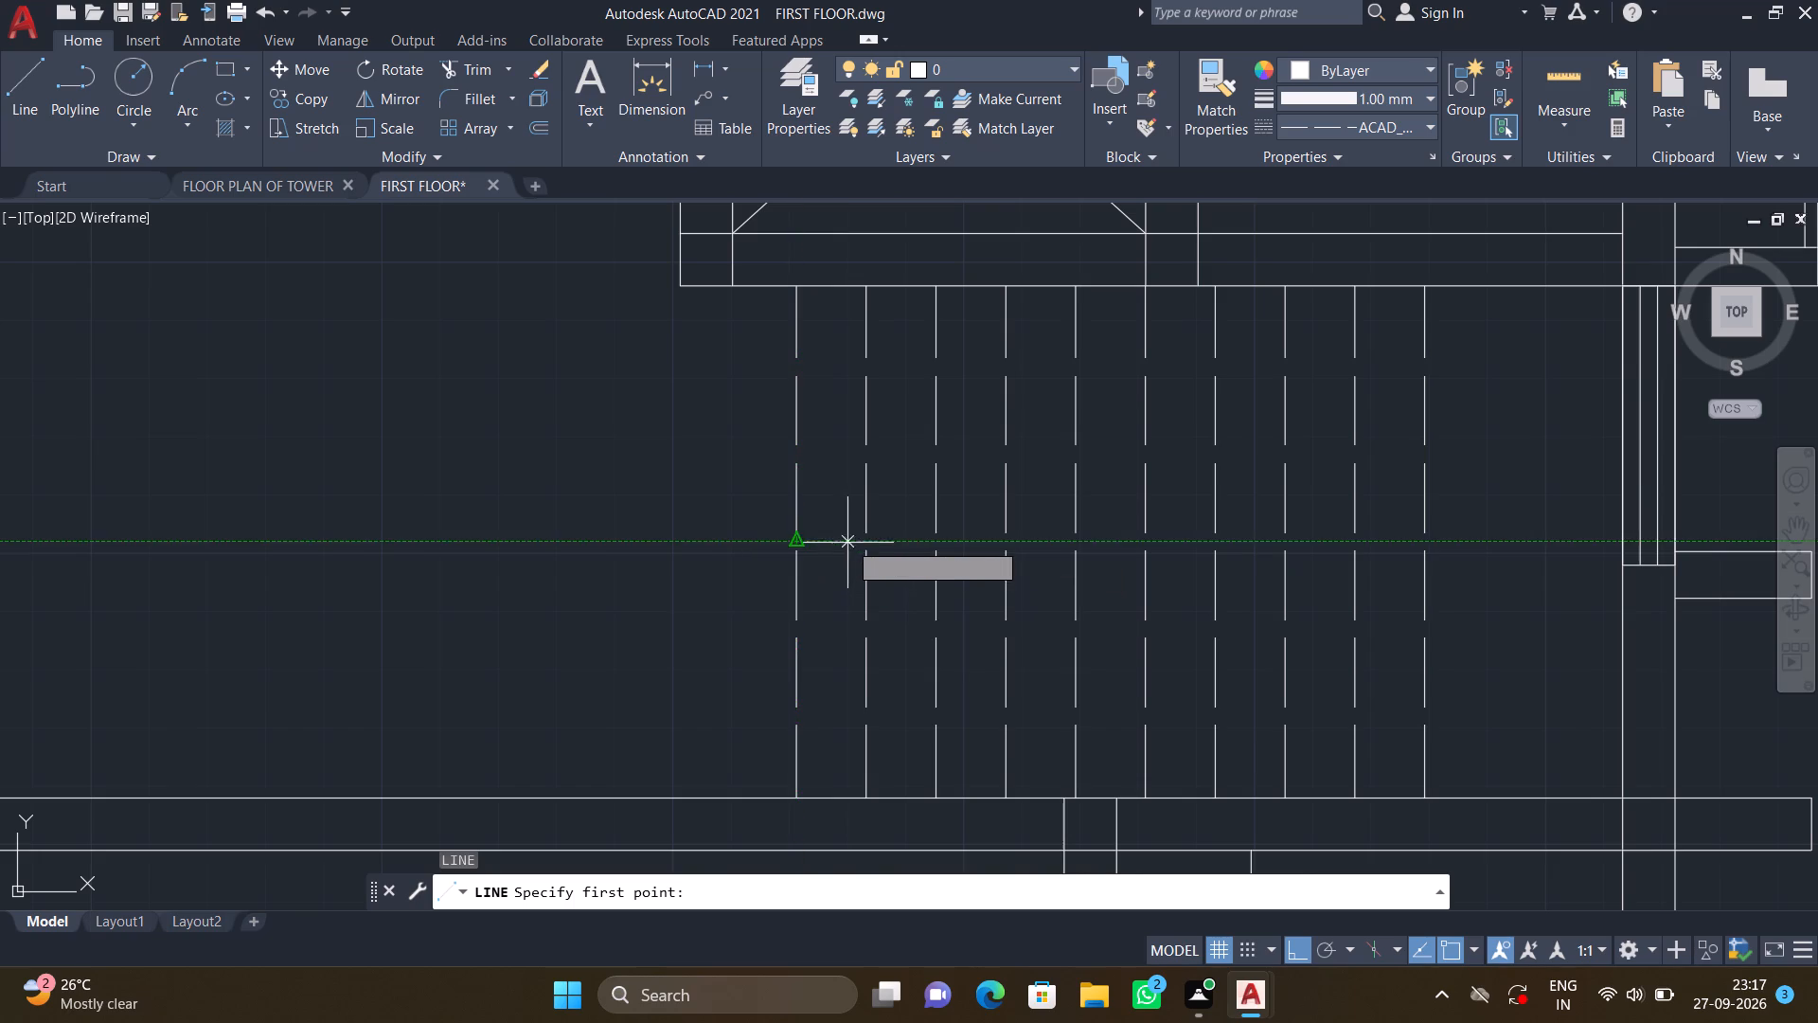
pyautogui.click(795, 560)
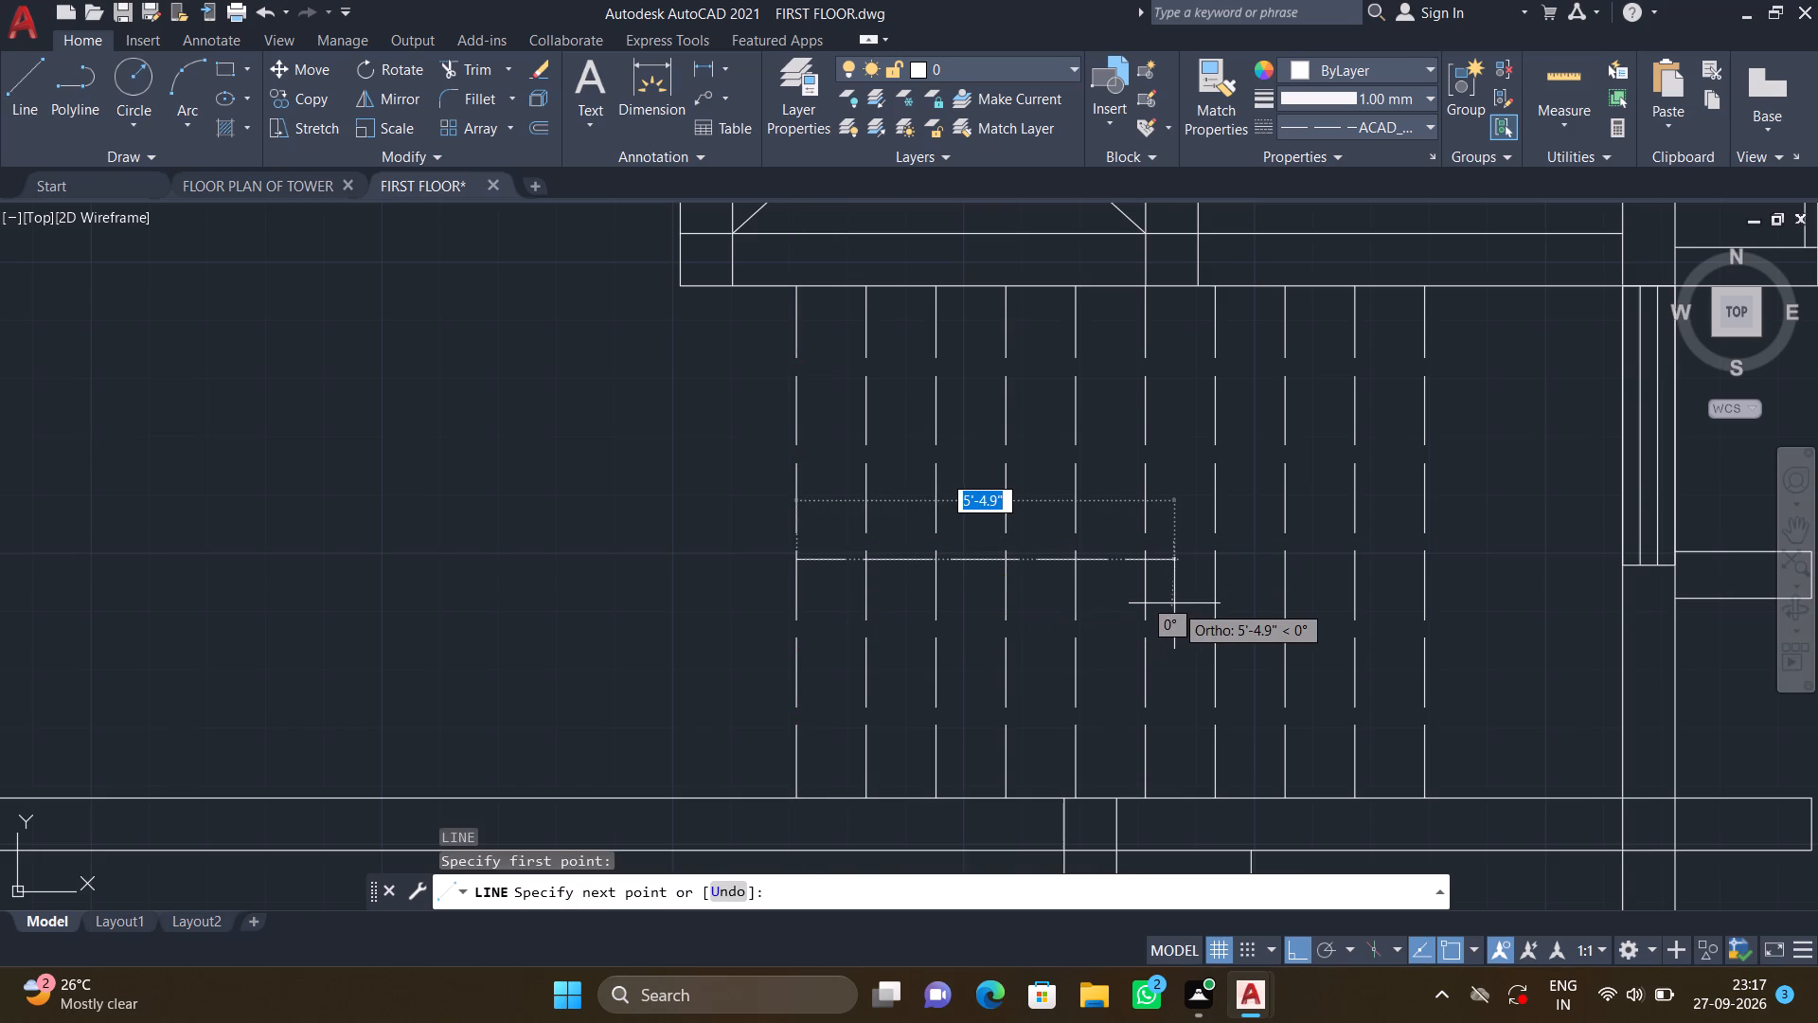
pyautogui.click(1429, 563)
pyautogui.press('Return')
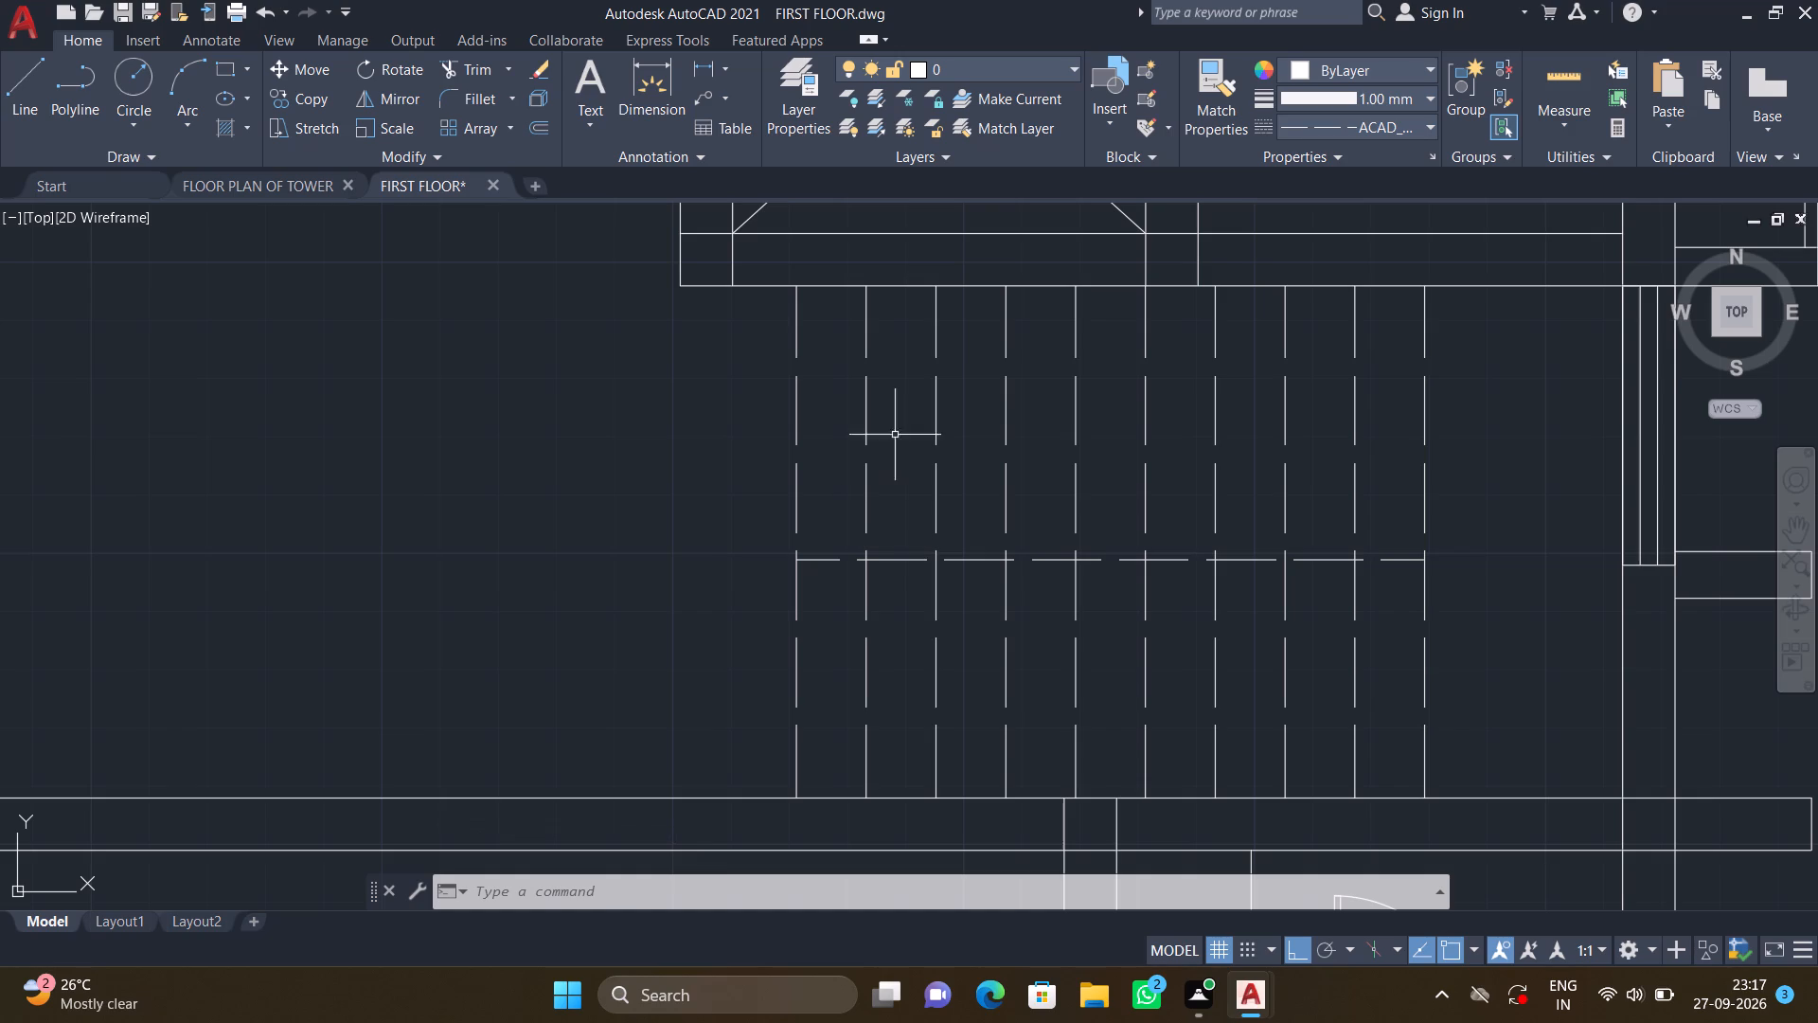
# With the current linetype set to Continuous, draw a 9' horizontal line across the row just north of the dashed horizontal line.
pyautogui.click(1390, 125)
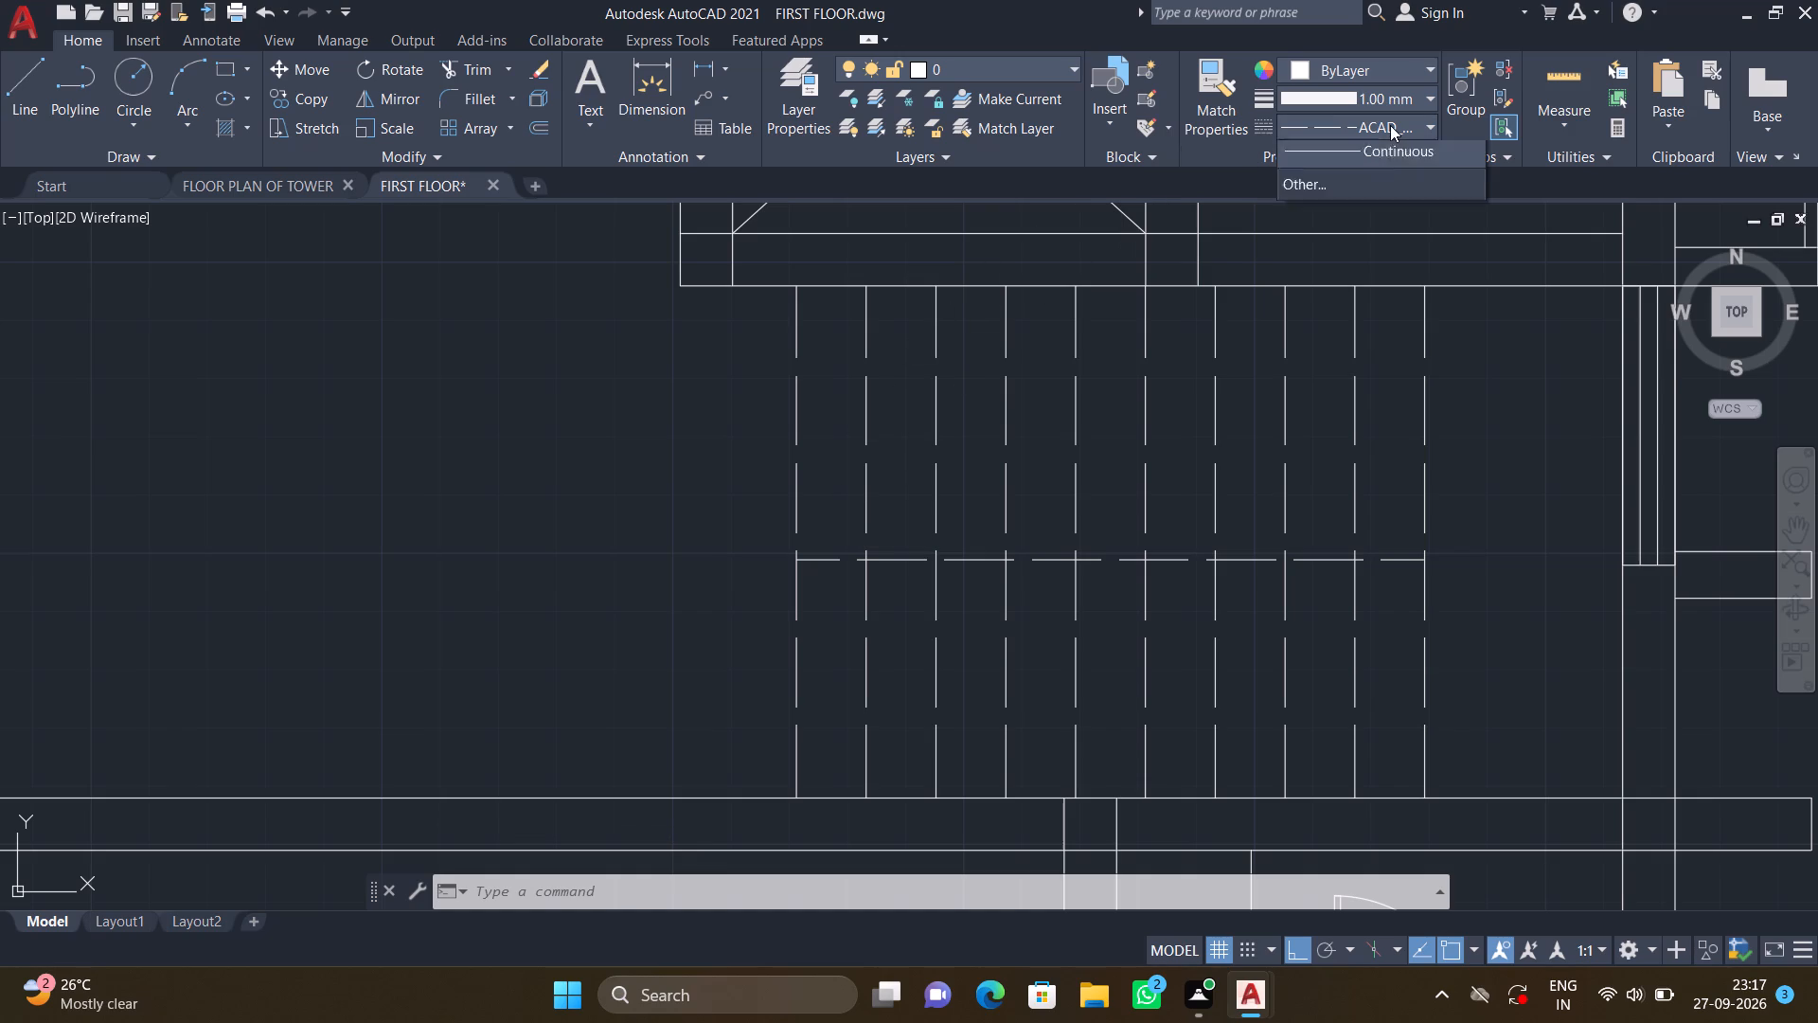
pyautogui.click(1389, 241)
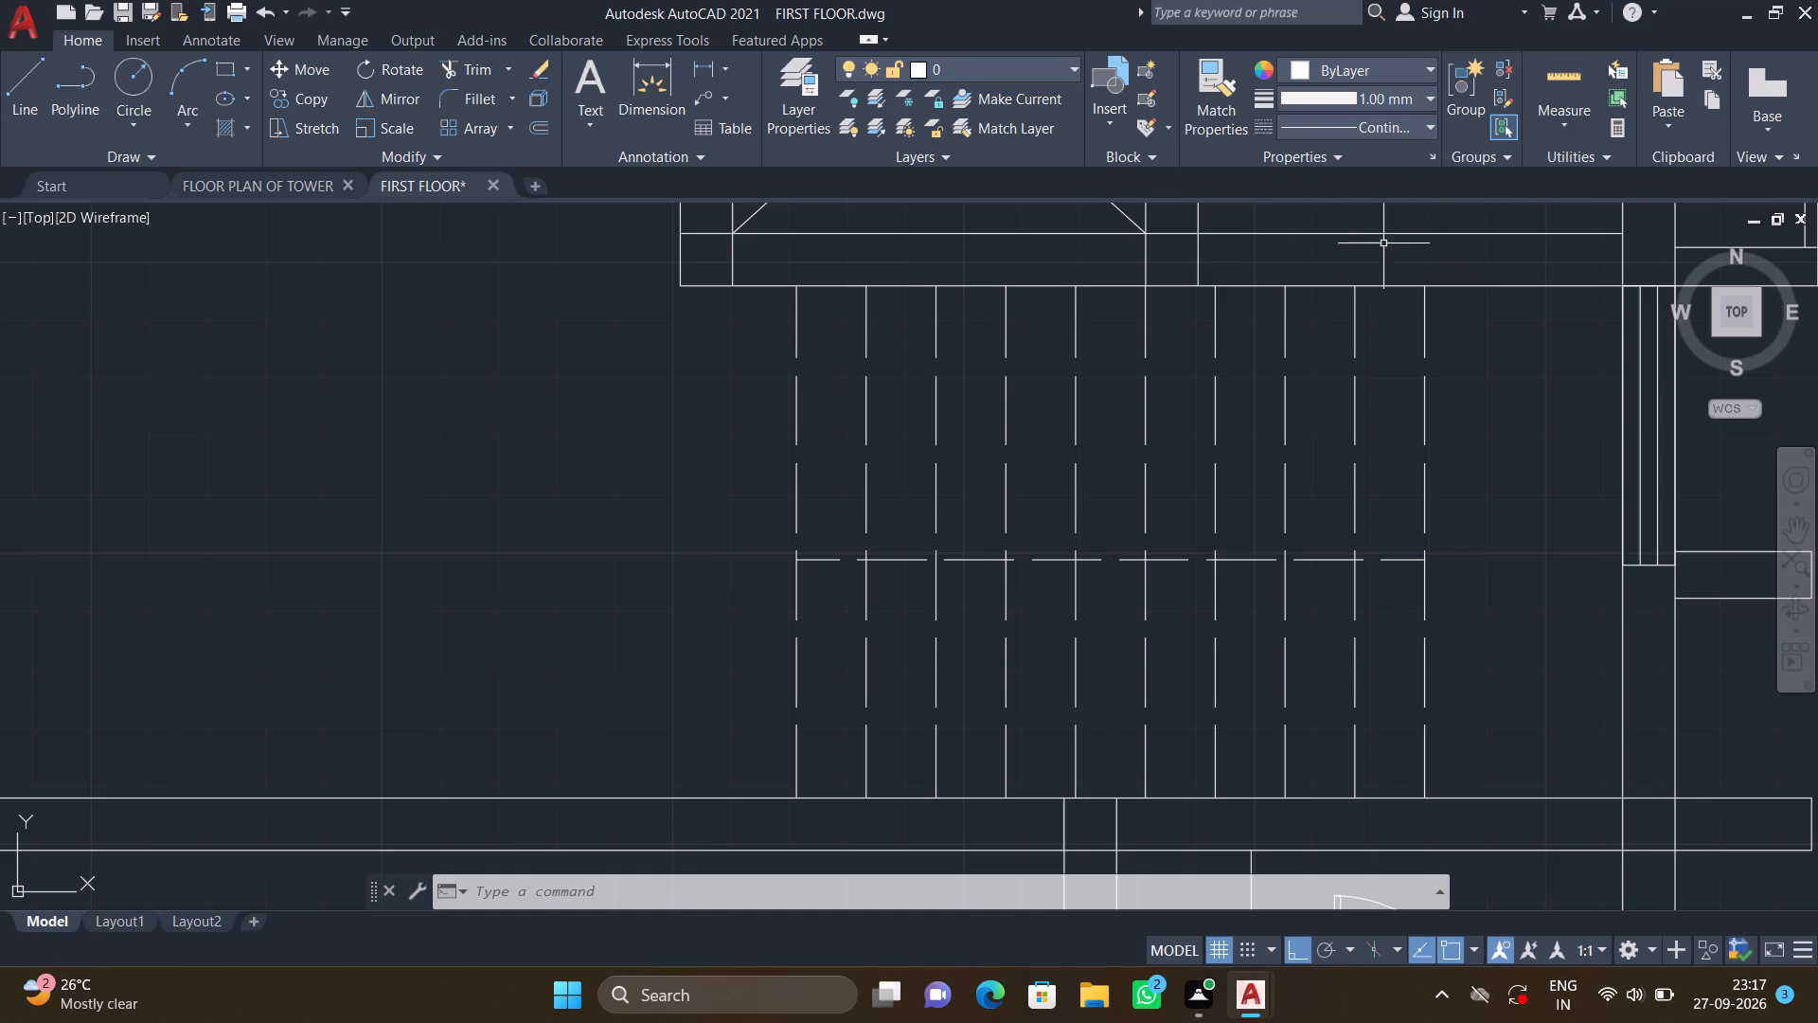
pyautogui.press('l')
pyautogui.hotkey('shift', 'Return')
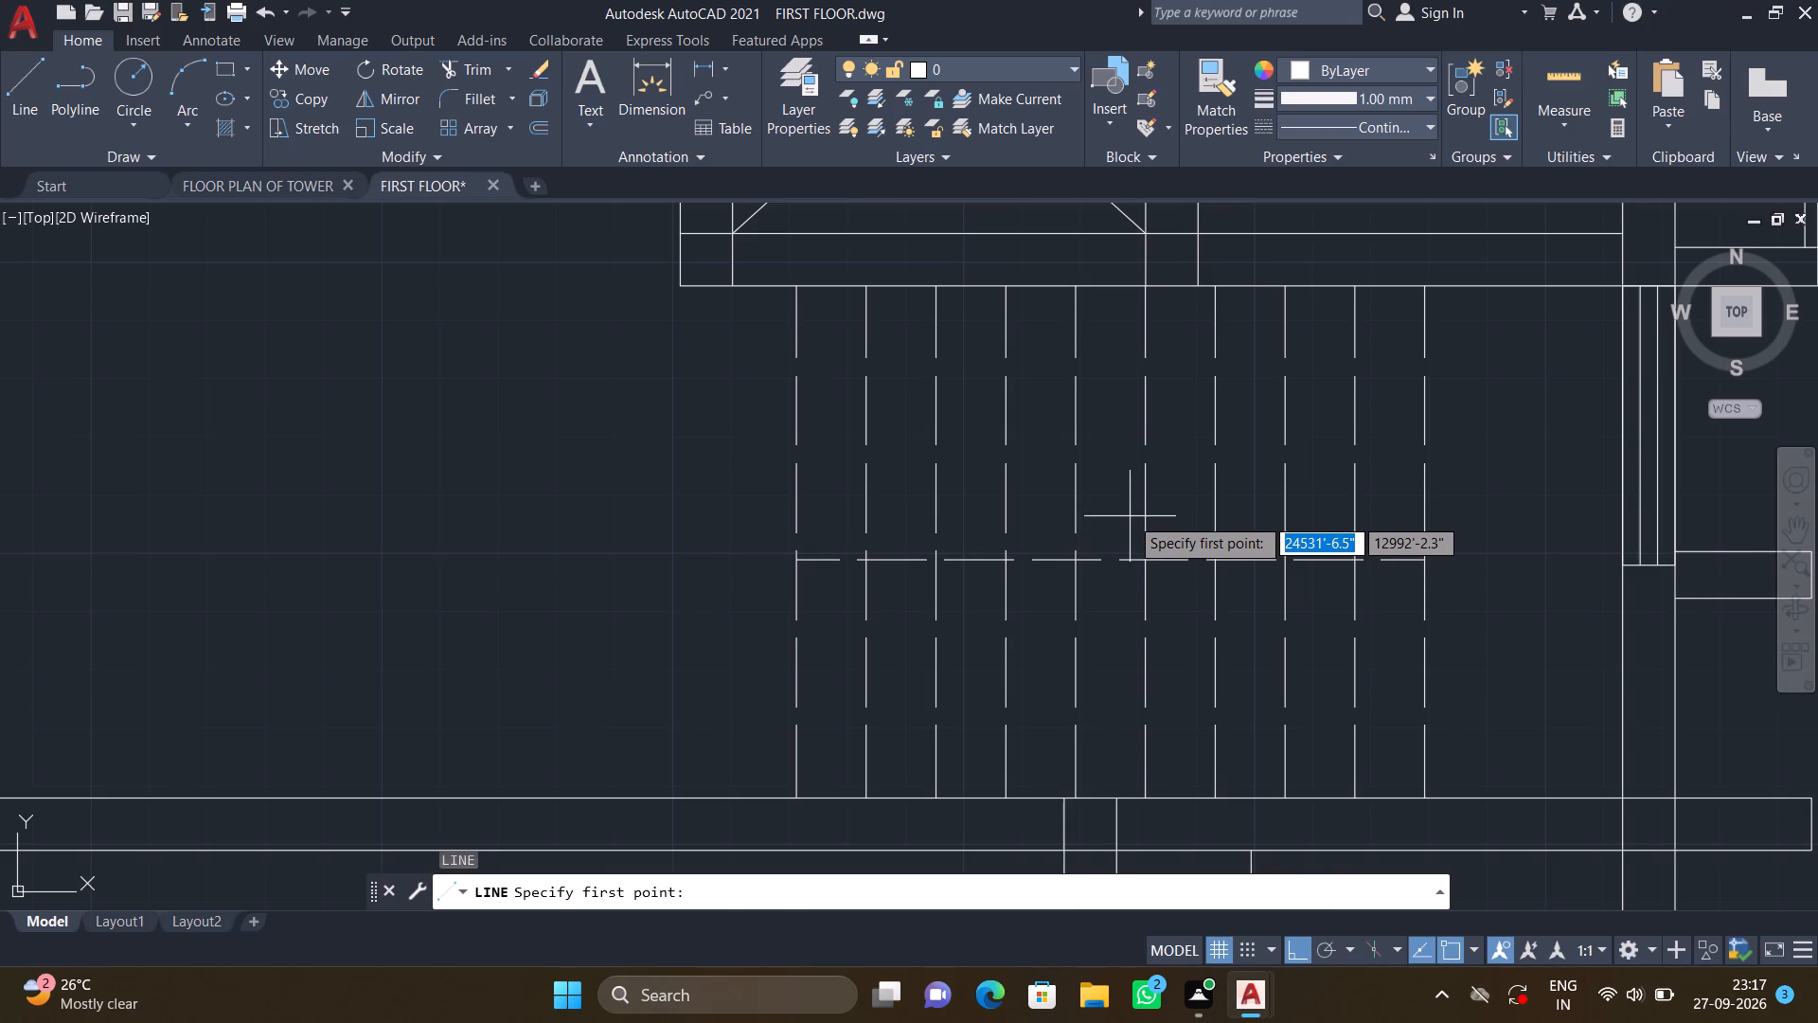
pyautogui.click(796, 548)
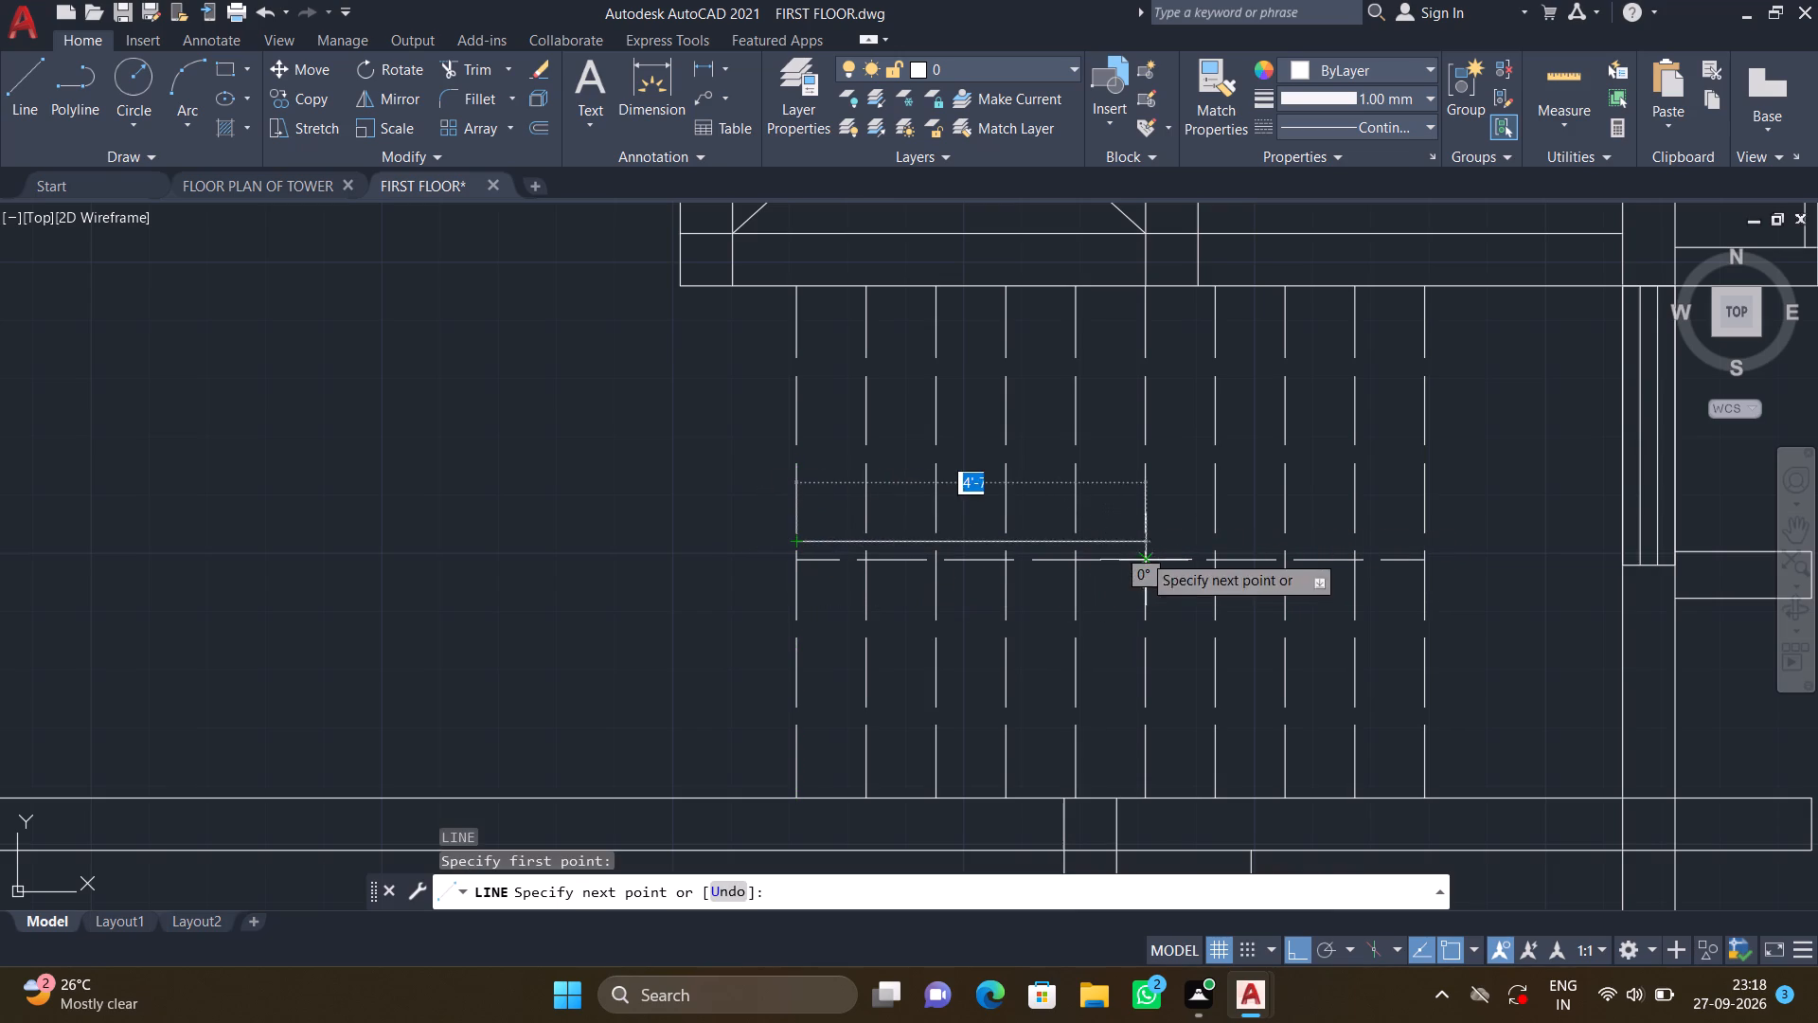
pyautogui.scroll(3, 1435, 538)
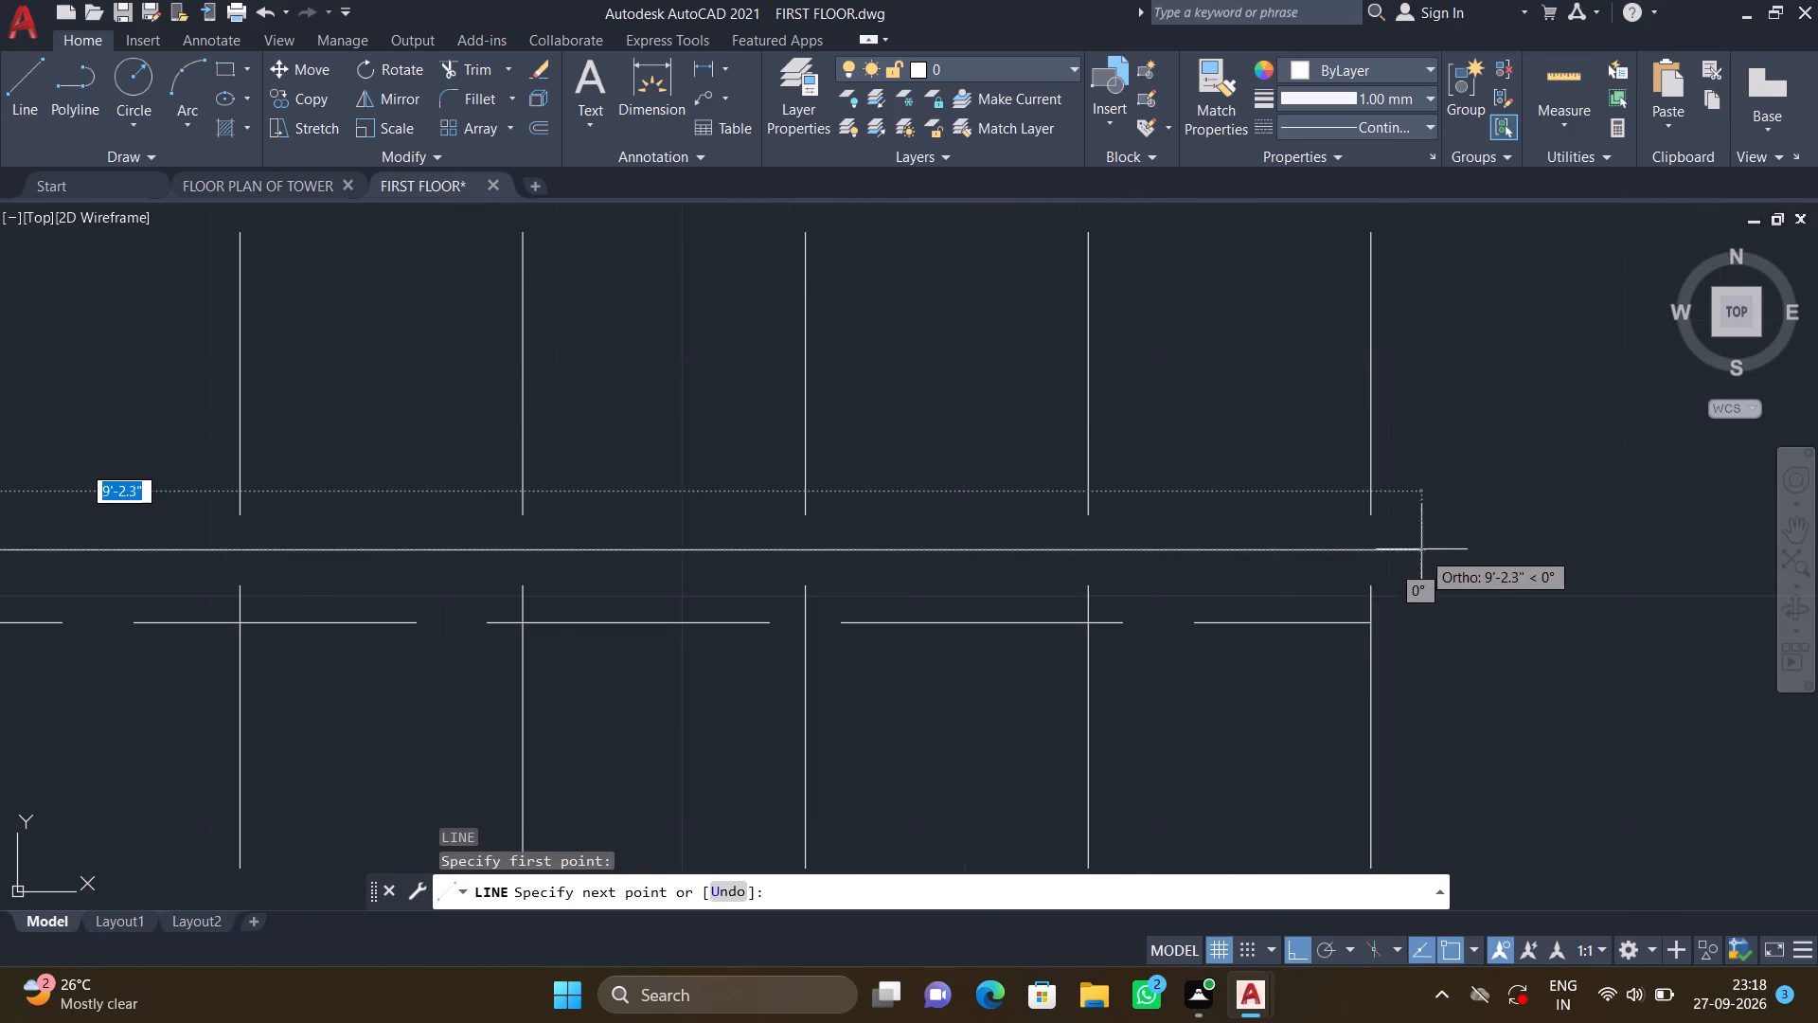
pyautogui.click(1369, 554)
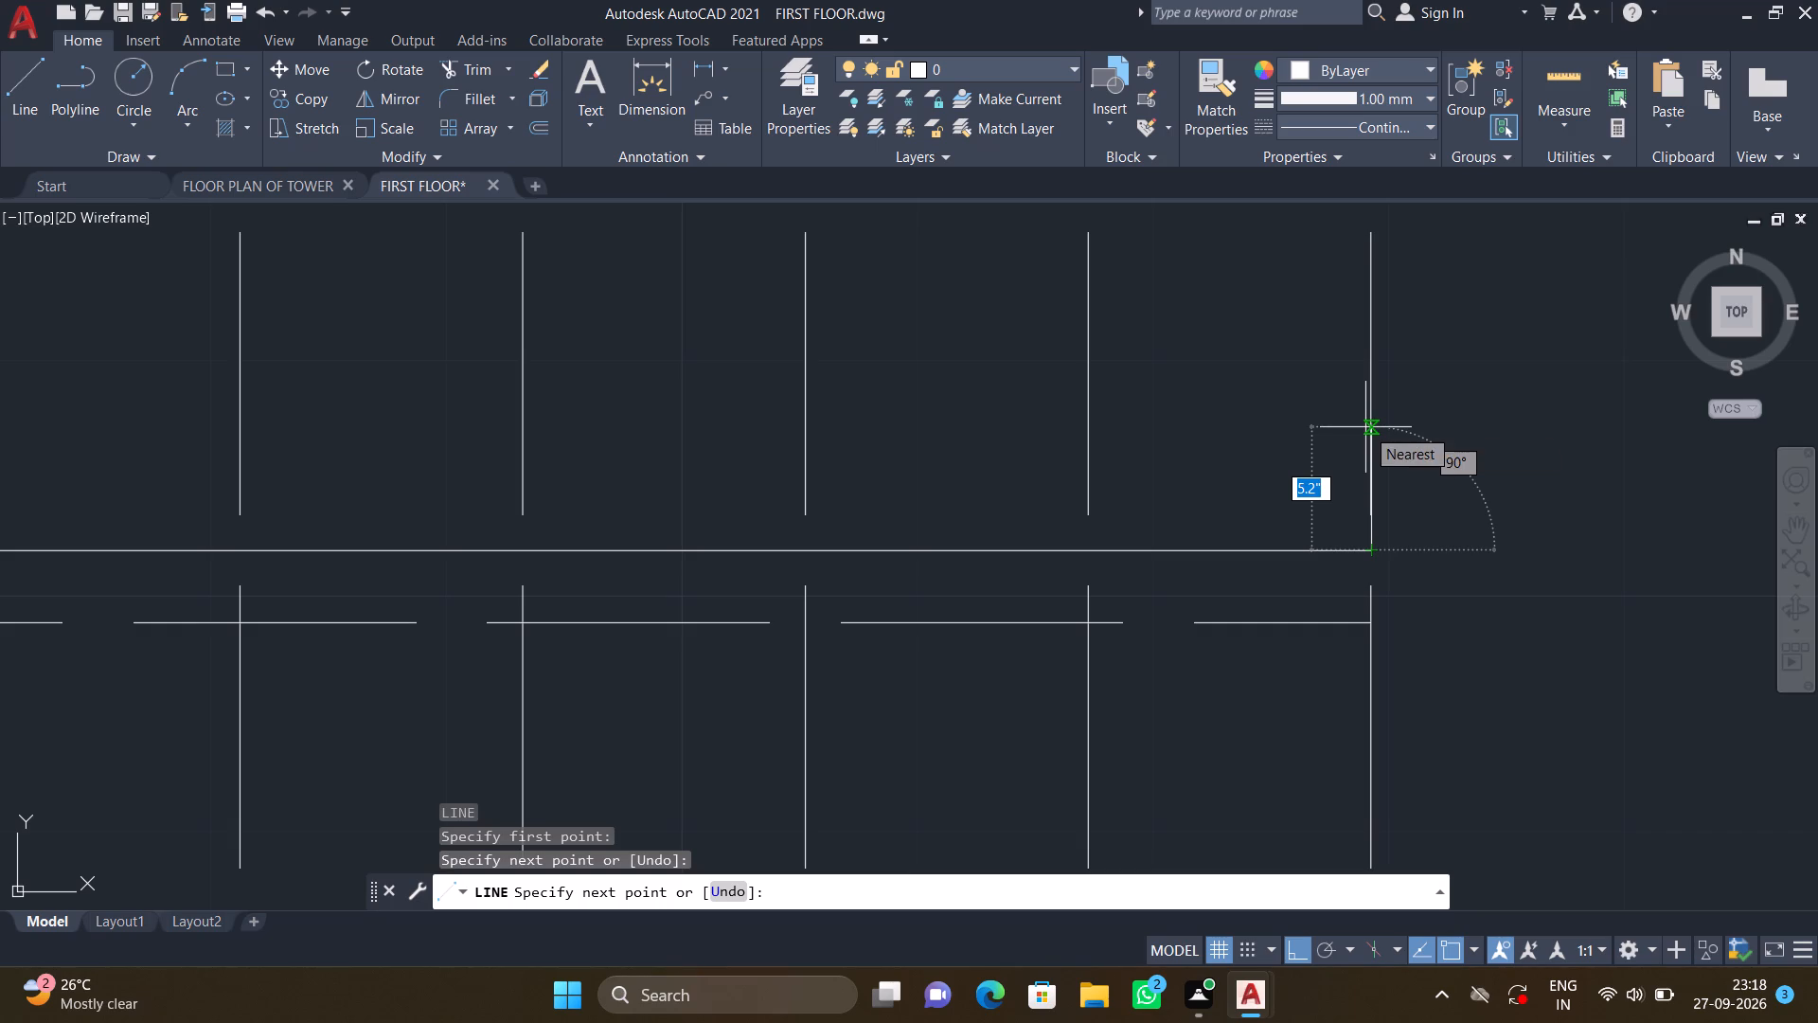
pyautogui.press('Escape')
# Complete a narrow rectangle about 5" deep on the north side of the continuous horizontal line, drawing its east, north and west edges.
pyautogui.press('l')
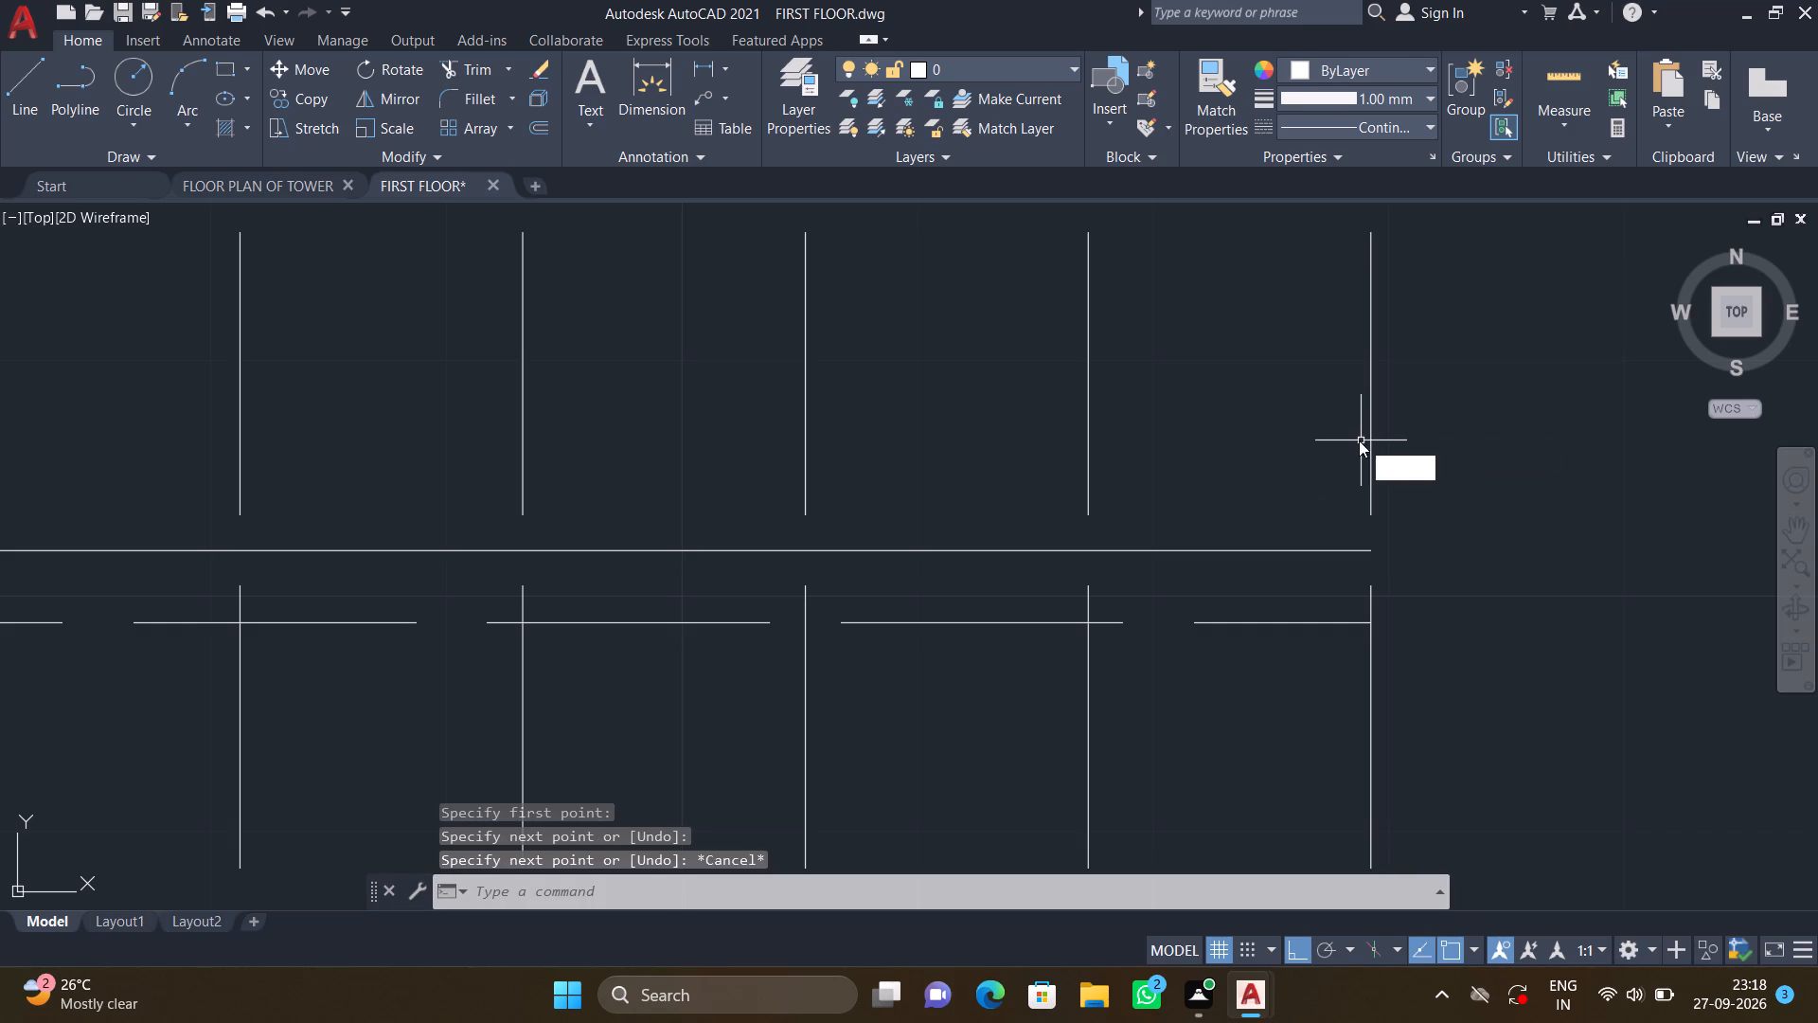
pyautogui.press('Return')
pyautogui.click(1374, 552)
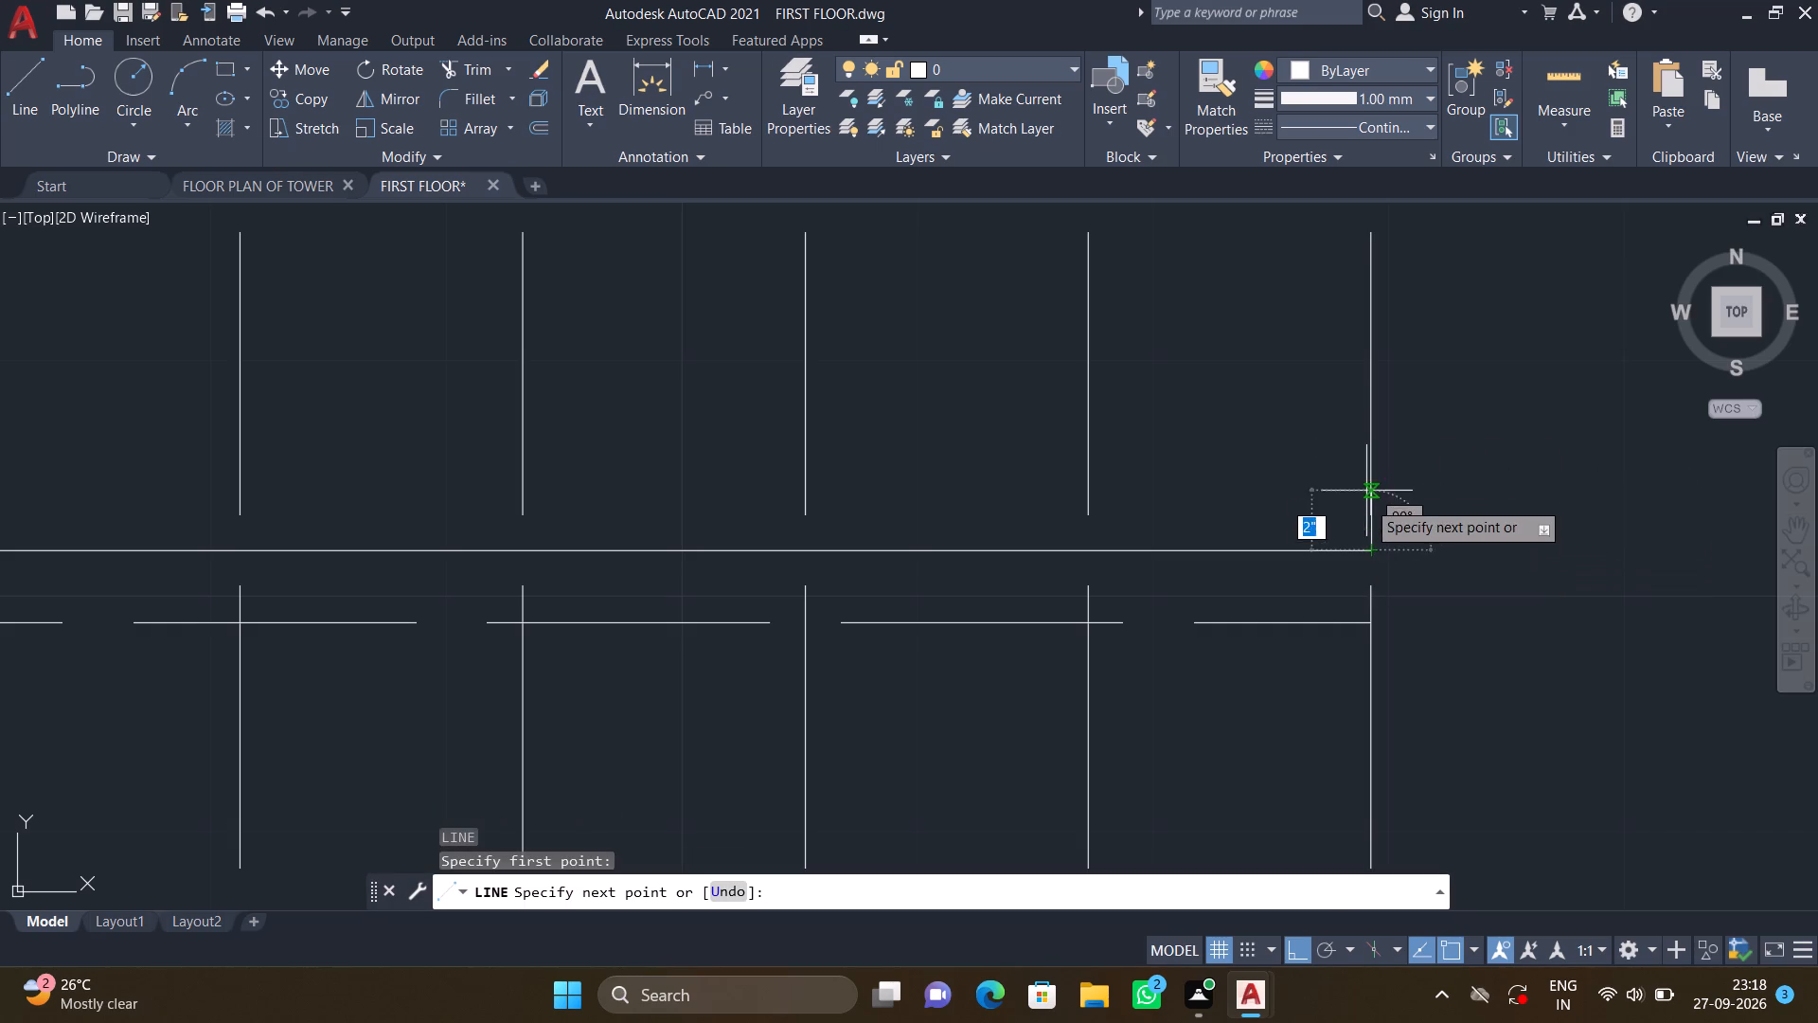
pyautogui.click(1368, 429)
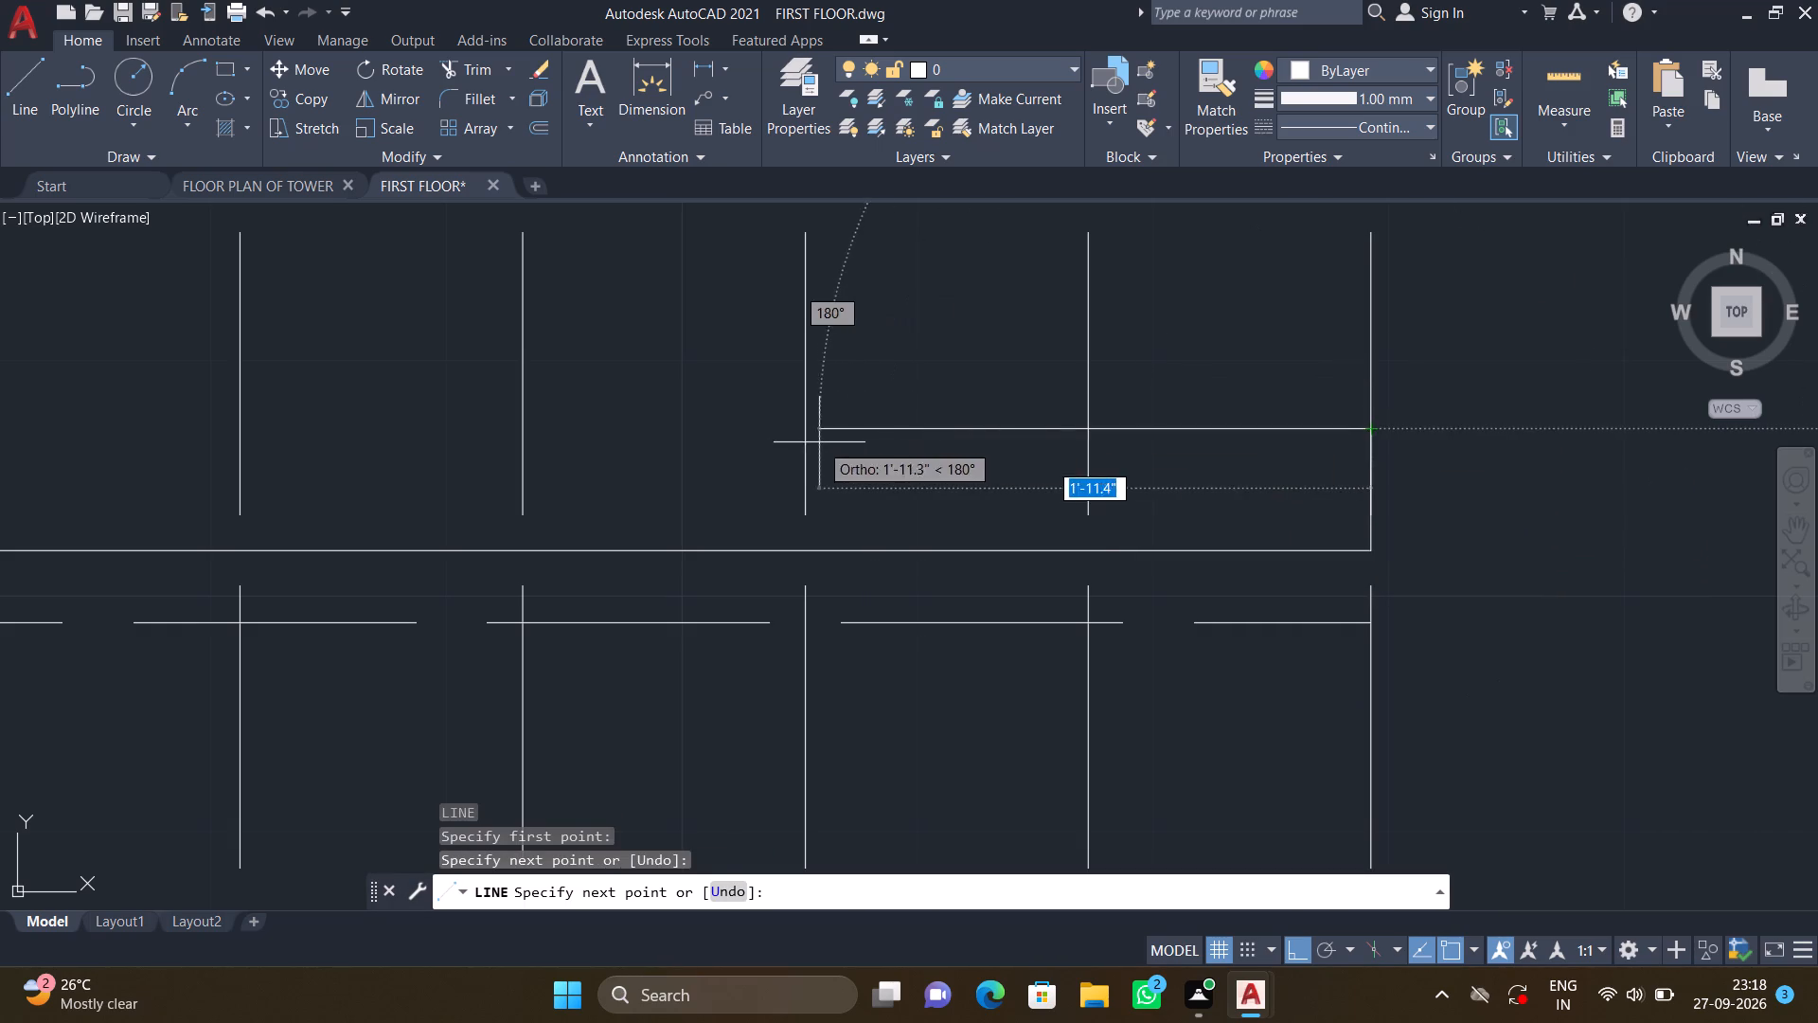
pyautogui.scroll(-1, 800, 440)
pyautogui.moveTo(700, 428); pyautogui.dragTo(902, 440, button='middle')
pyautogui.scroll(-2, 698, 424)
pyautogui.moveTo(613, 417); pyautogui.dragTo(664, 395, button='middle')
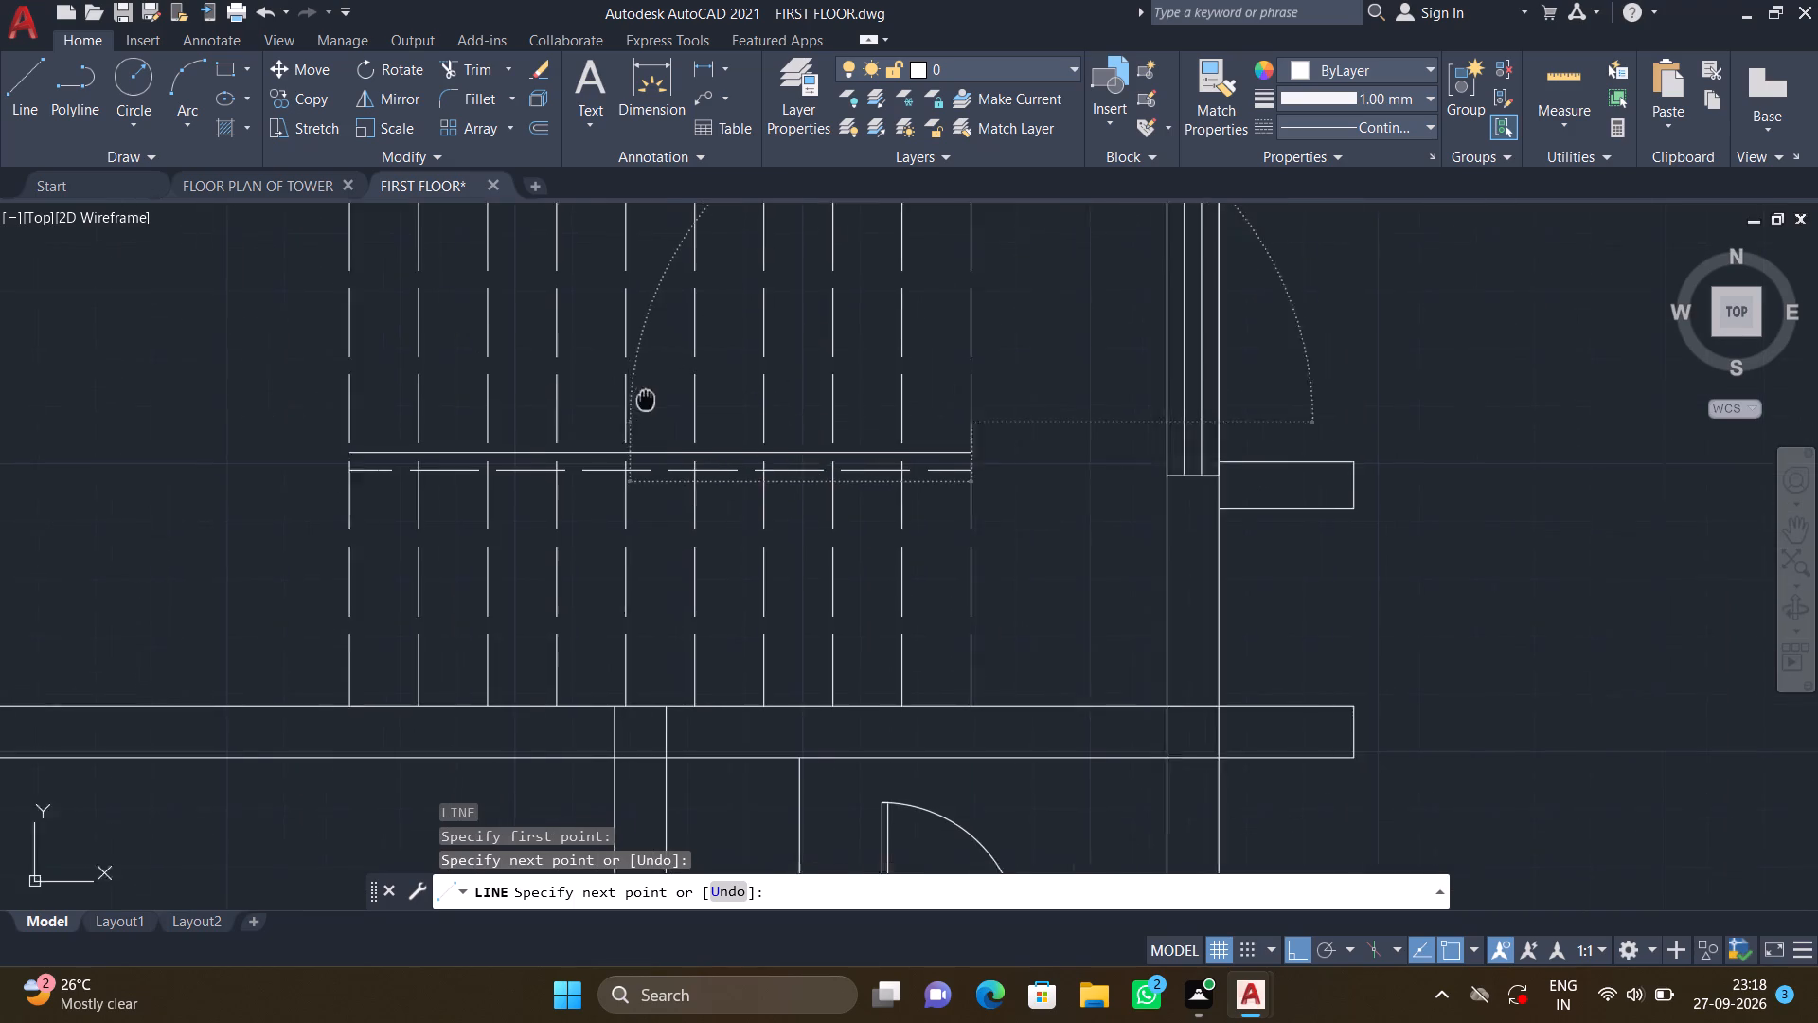
pyautogui.moveTo(664, 395); pyautogui.dragTo(706, 391, button='middle')
pyautogui.scroll(3, 523, 387)
pyautogui.moveTo(255, 444); pyautogui.dragTo(418, 392, button='middle')
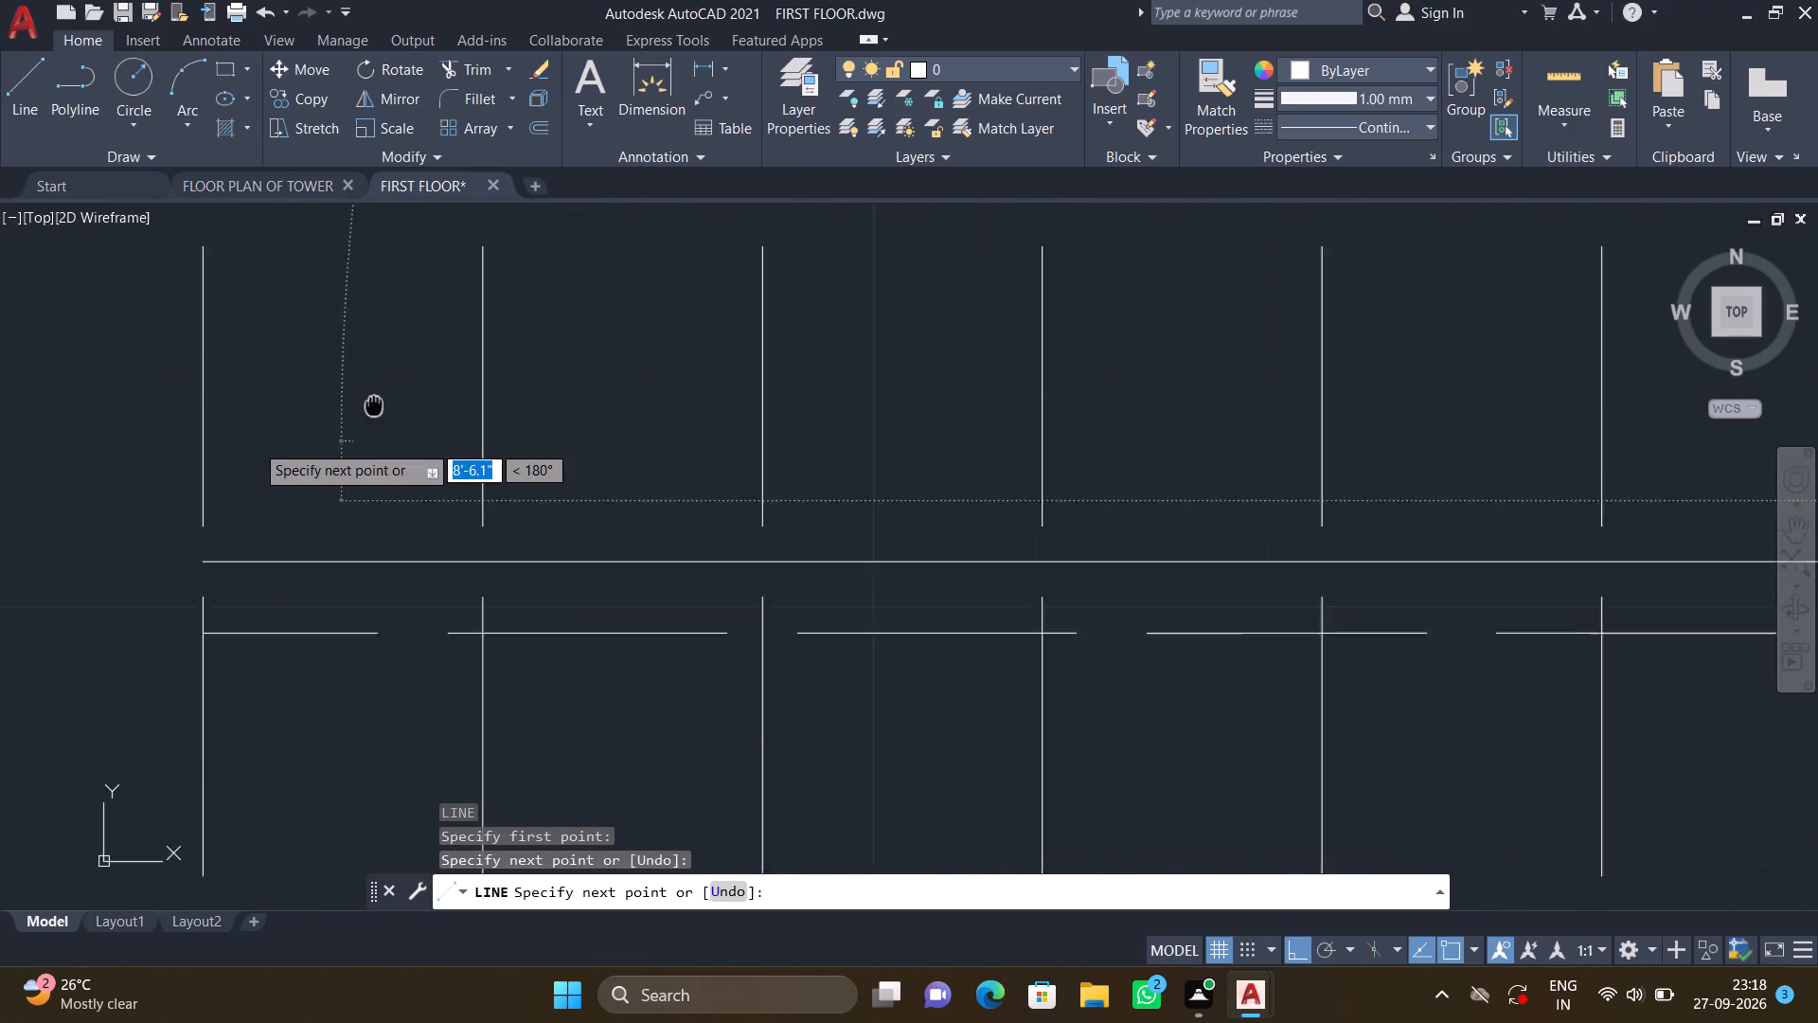
pyautogui.moveTo(418, 392); pyautogui.dragTo(472, 376, button='middle')
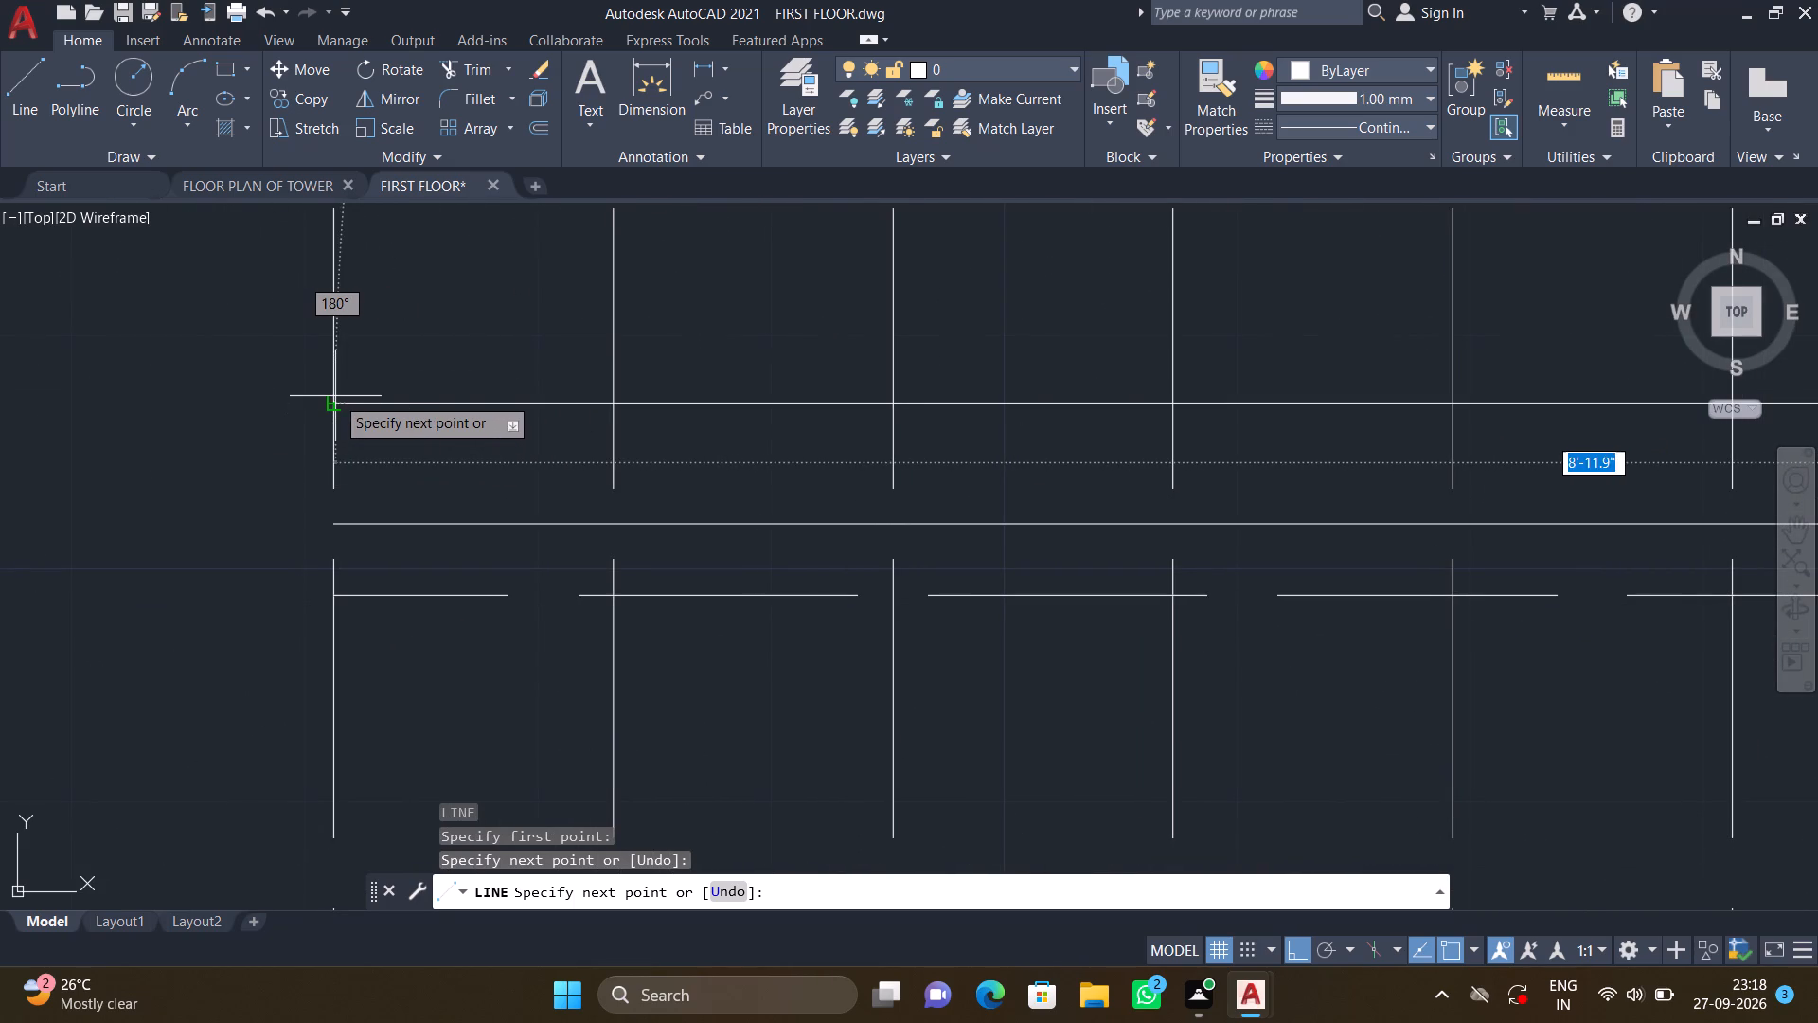
pyautogui.moveTo(334, 400); pyautogui.dragTo(335, 409)
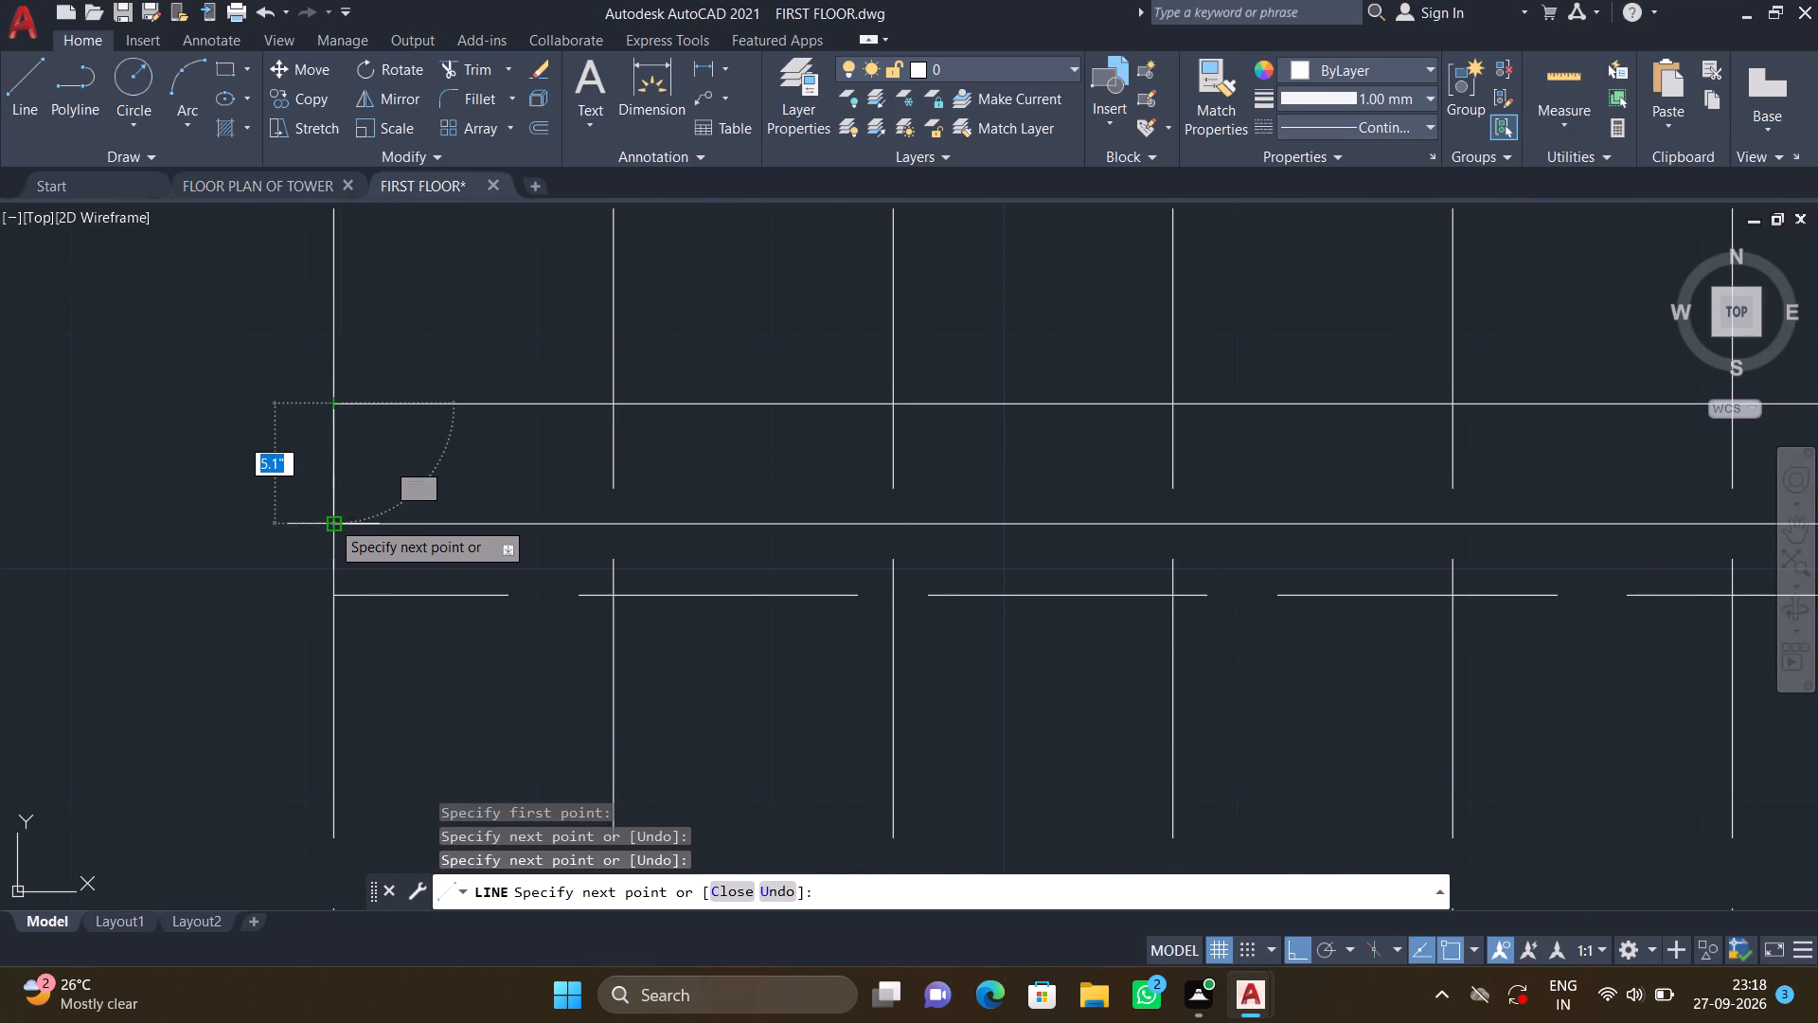
pyautogui.click(330, 520)
pyautogui.press('Return')
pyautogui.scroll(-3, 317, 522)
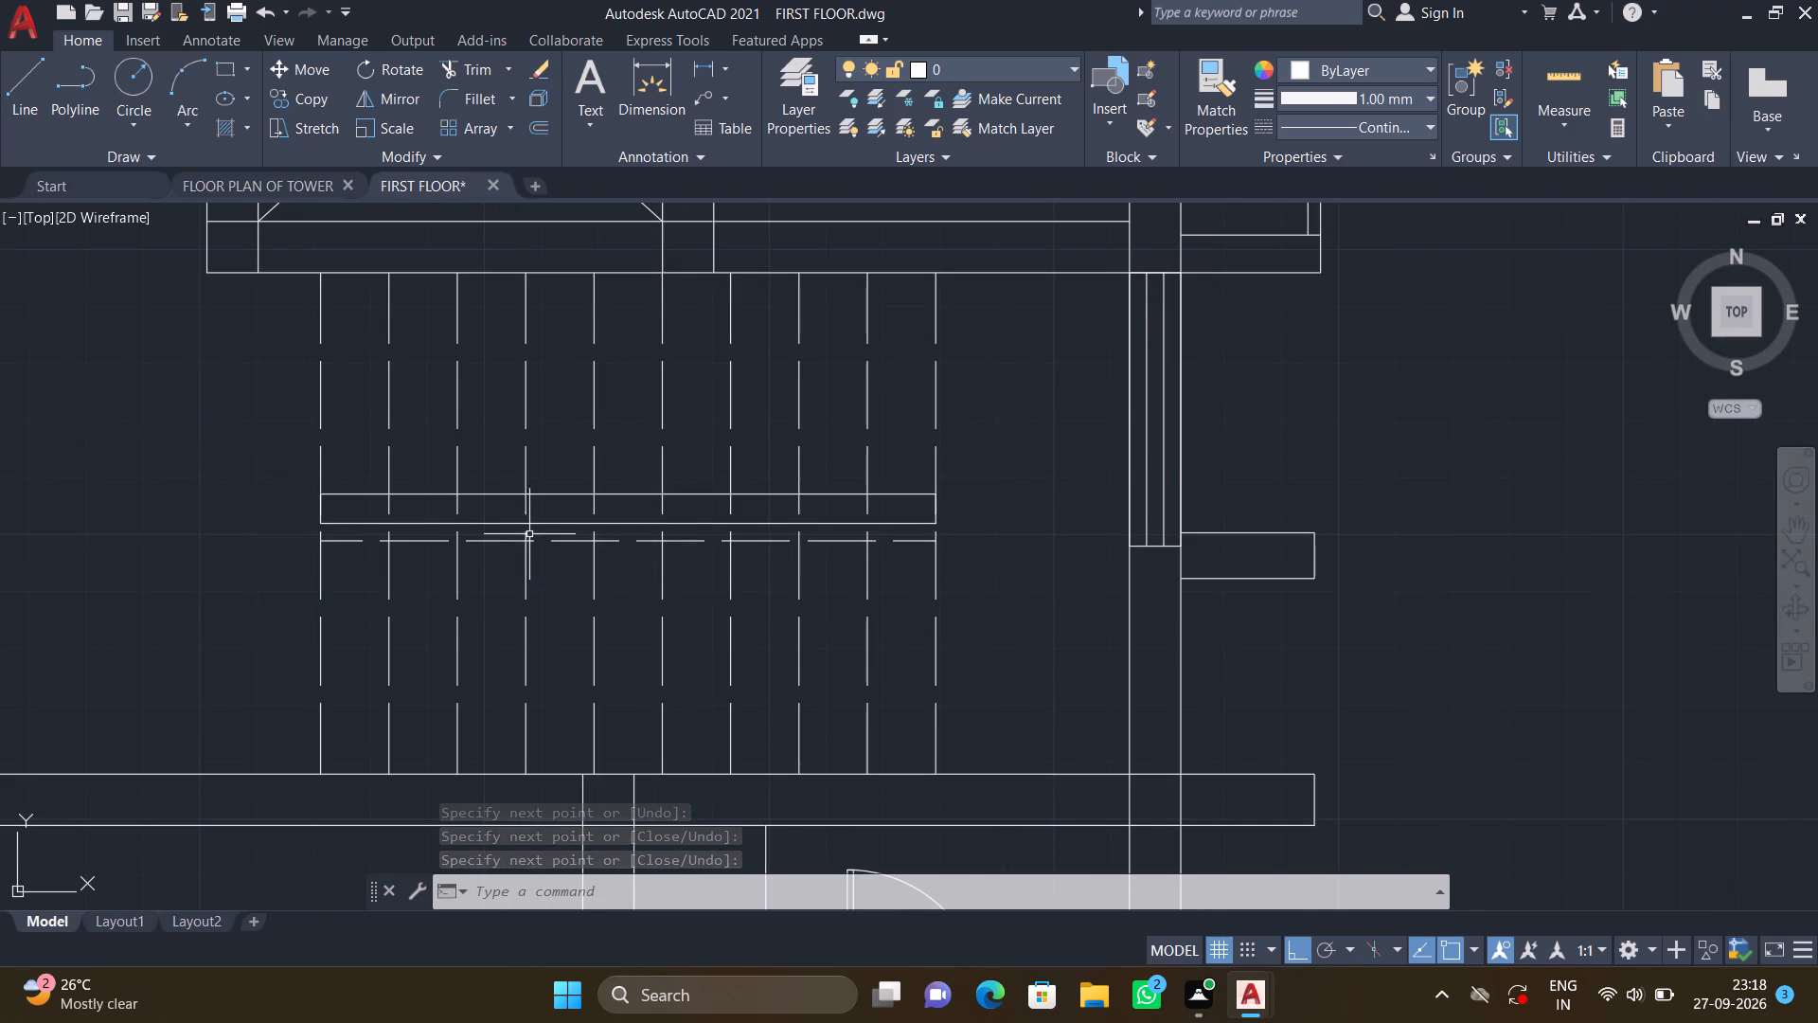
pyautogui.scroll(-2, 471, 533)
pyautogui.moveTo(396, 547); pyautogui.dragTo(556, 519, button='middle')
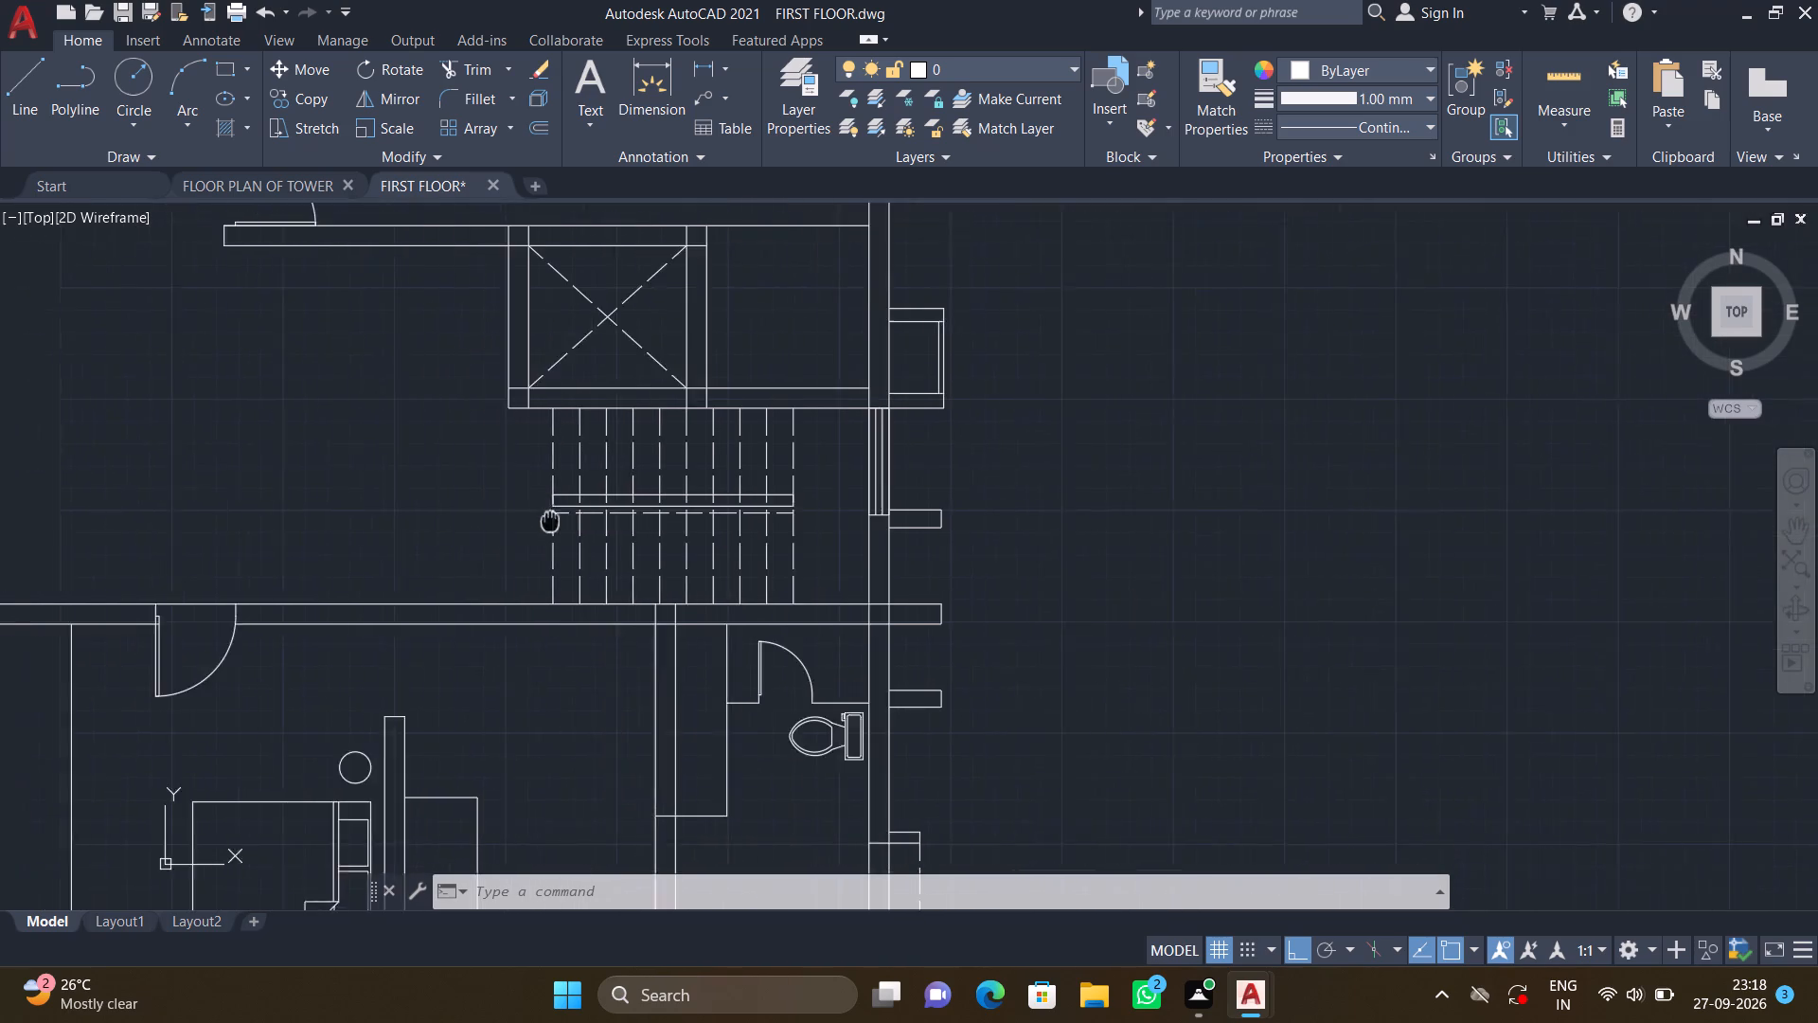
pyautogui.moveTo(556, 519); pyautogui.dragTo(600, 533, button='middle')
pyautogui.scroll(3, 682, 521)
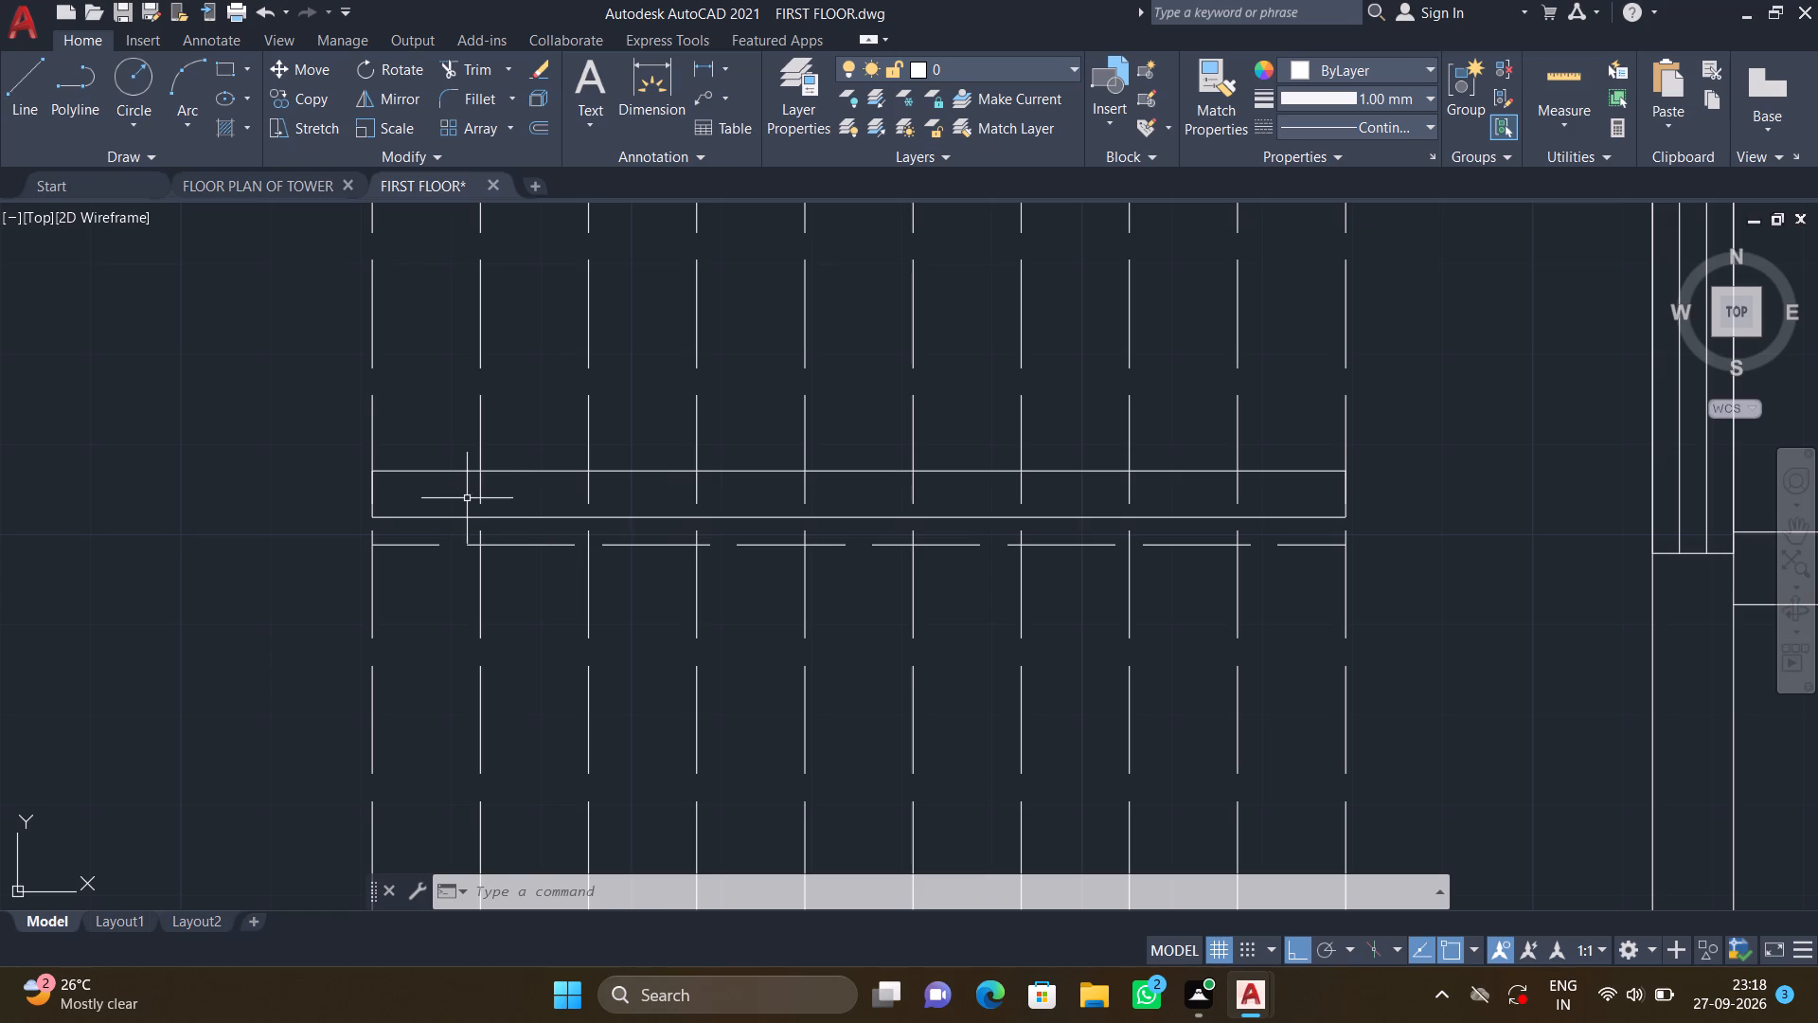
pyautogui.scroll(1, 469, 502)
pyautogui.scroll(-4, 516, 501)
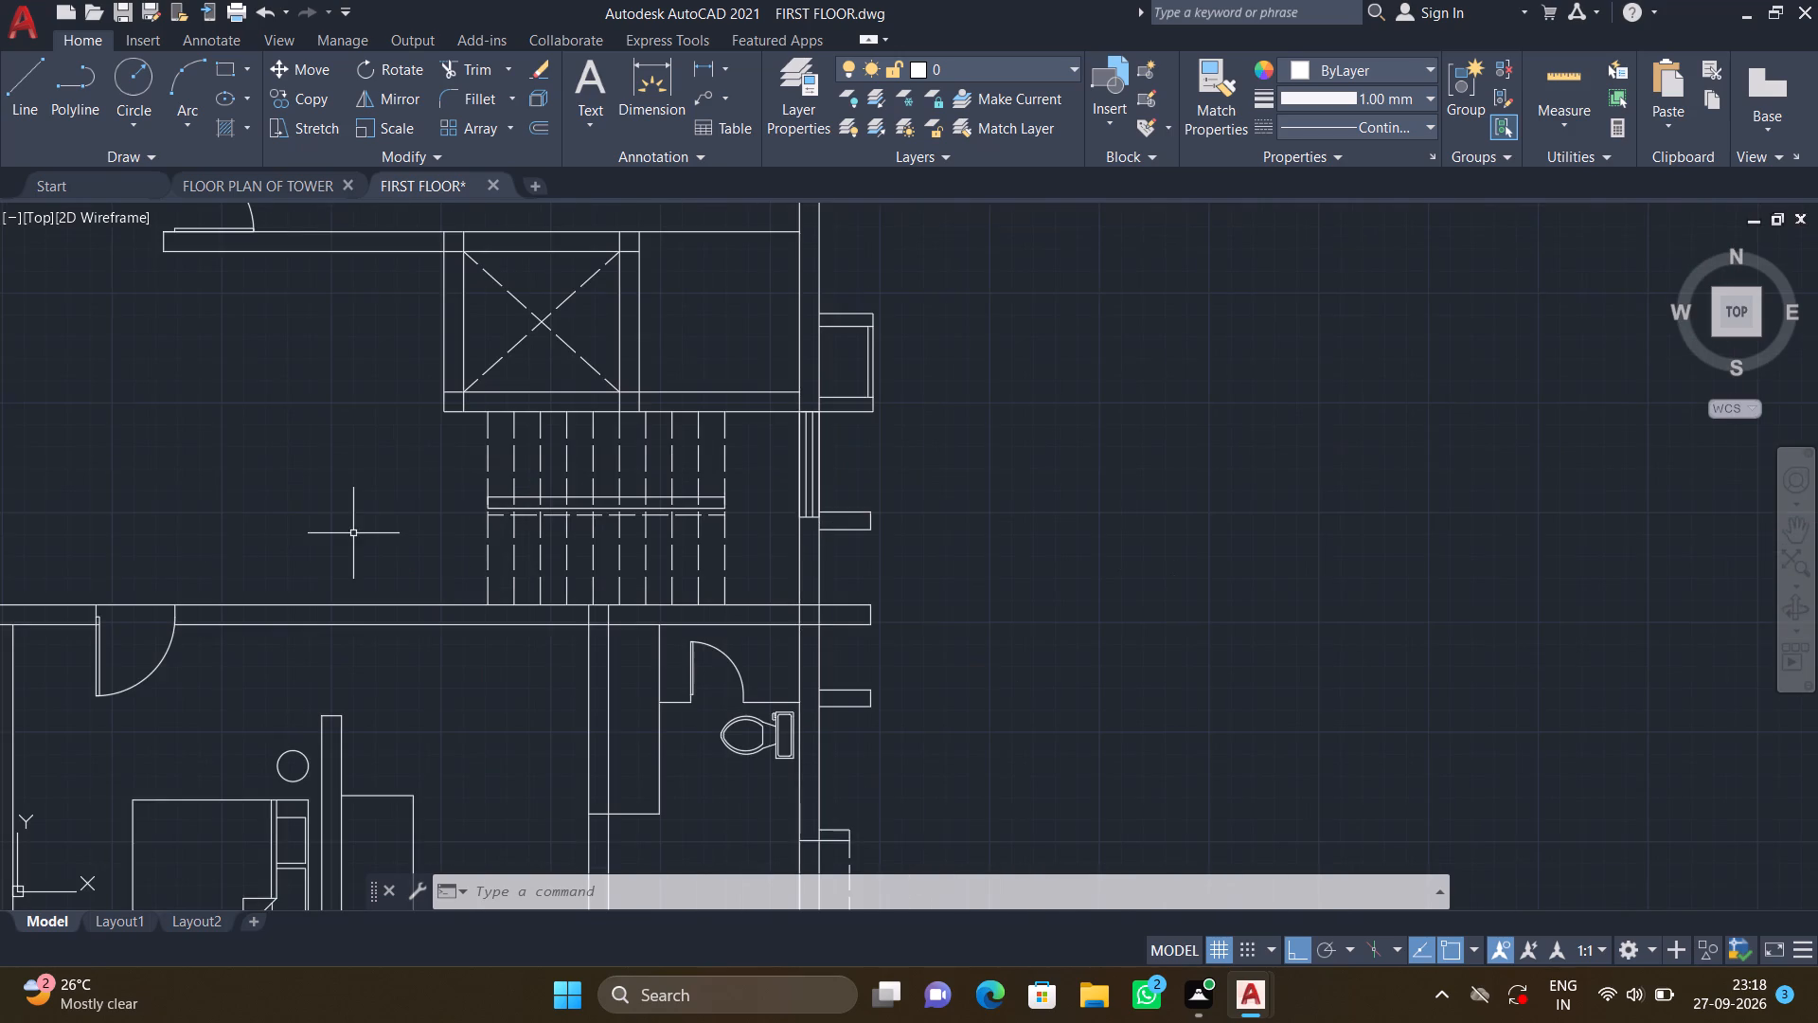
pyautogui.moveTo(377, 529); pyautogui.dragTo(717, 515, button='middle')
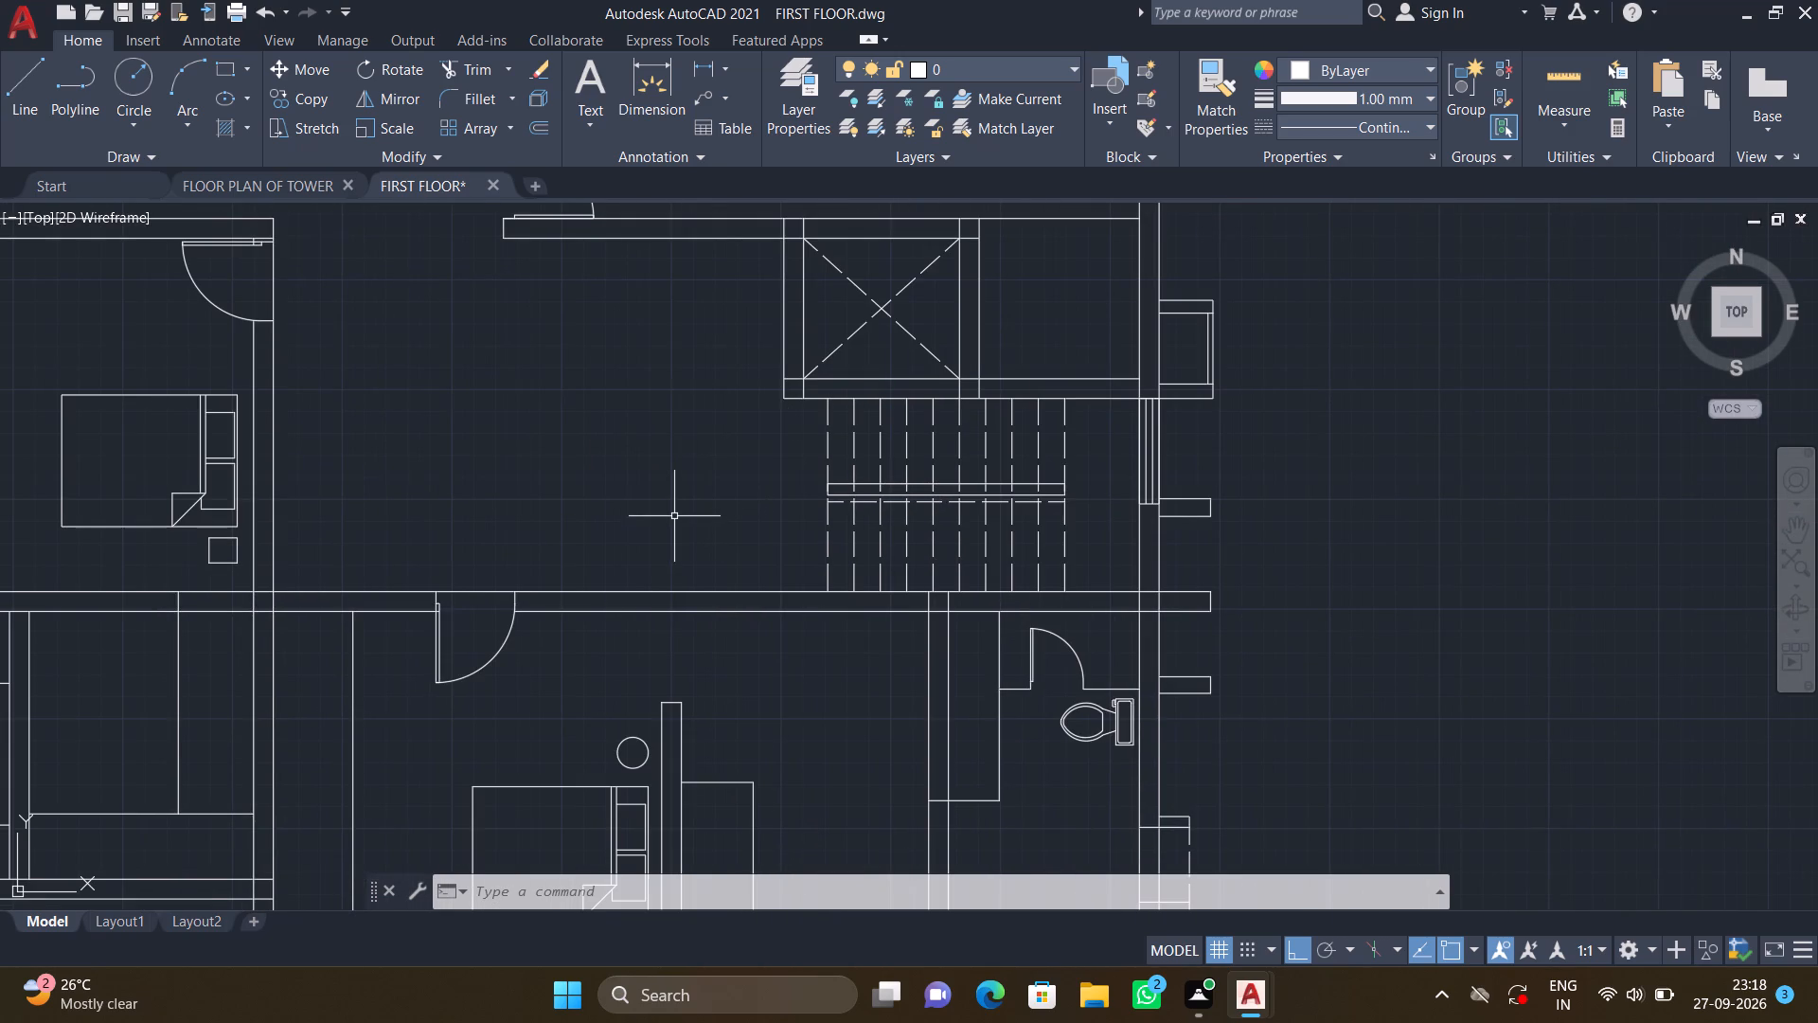
# Draw a narrow rectangular projection about 1'-9" long westward from the outer west wall, just north of the bathroom window.
pyautogui.scroll(-1, 674, 511)
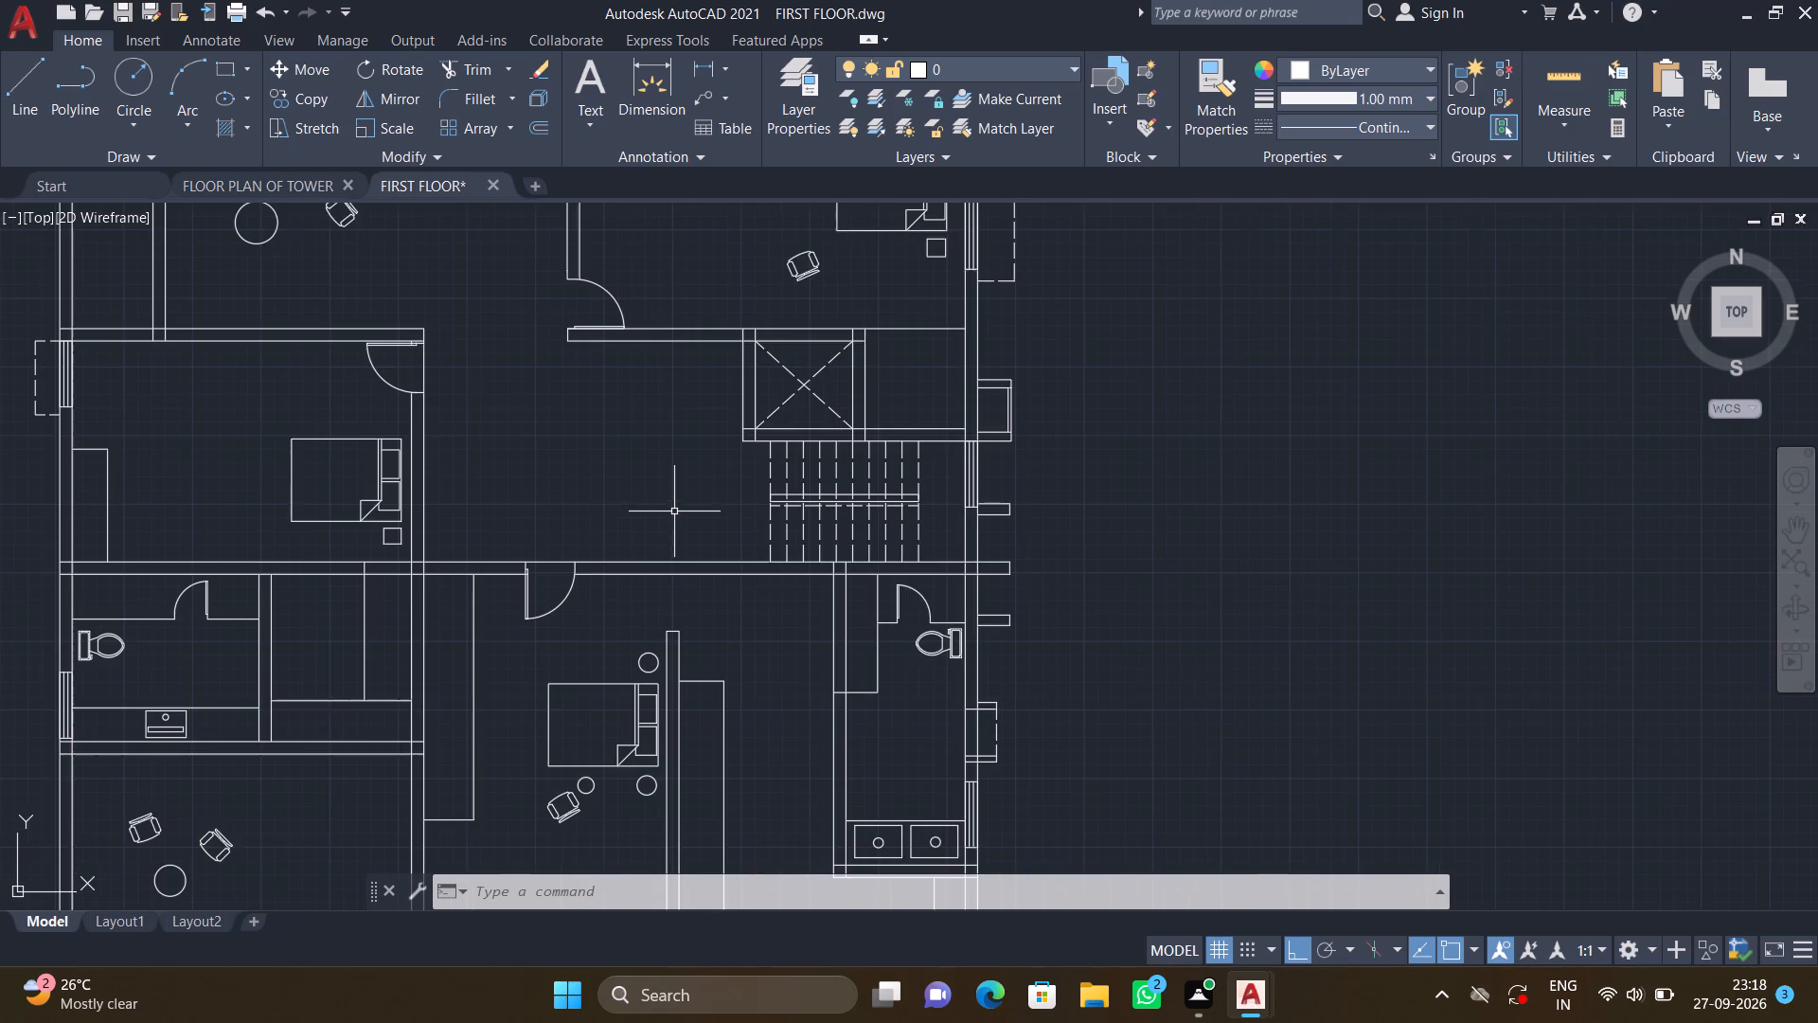
pyautogui.moveTo(726, 493); pyautogui.dragTo(1067, 486, button='middle')
pyautogui.moveTo(169, 819); pyautogui.dragTo(387, 661, button='middle')
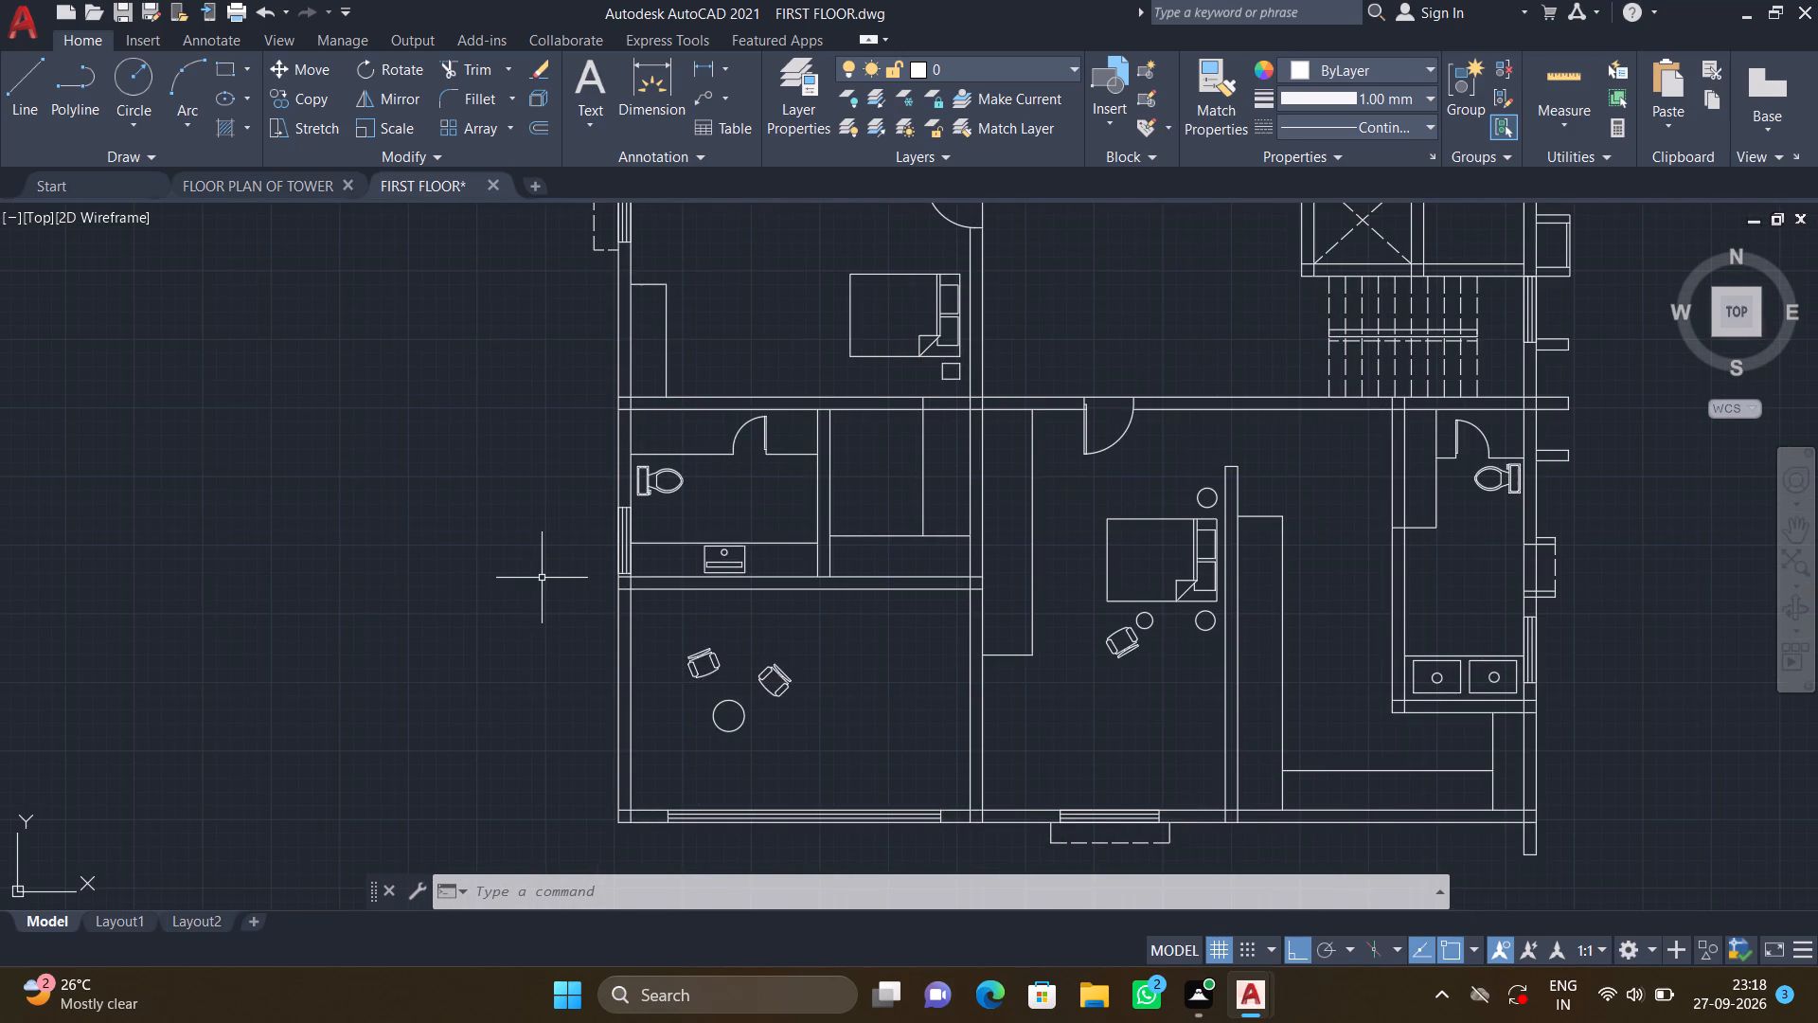
pyautogui.scroll(-3, 543, 576)
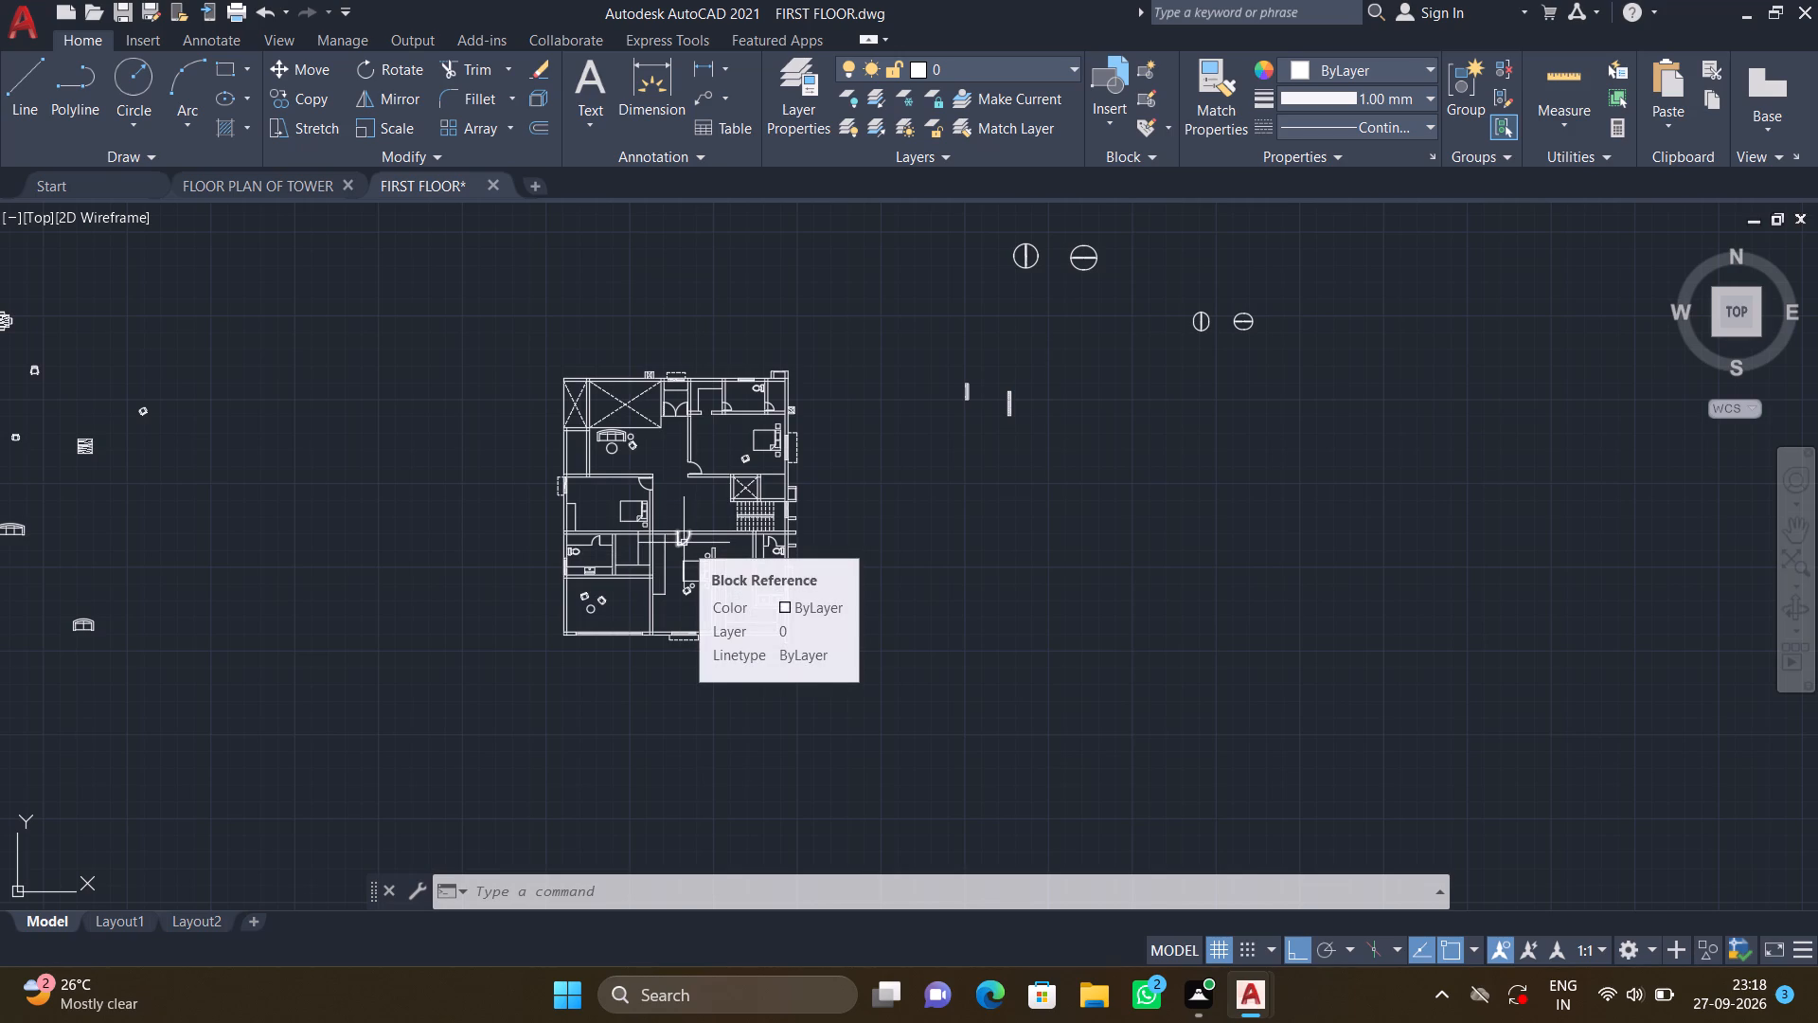
pyautogui.moveTo(513, 603); pyautogui.dragTo(546, 589, button='middle')
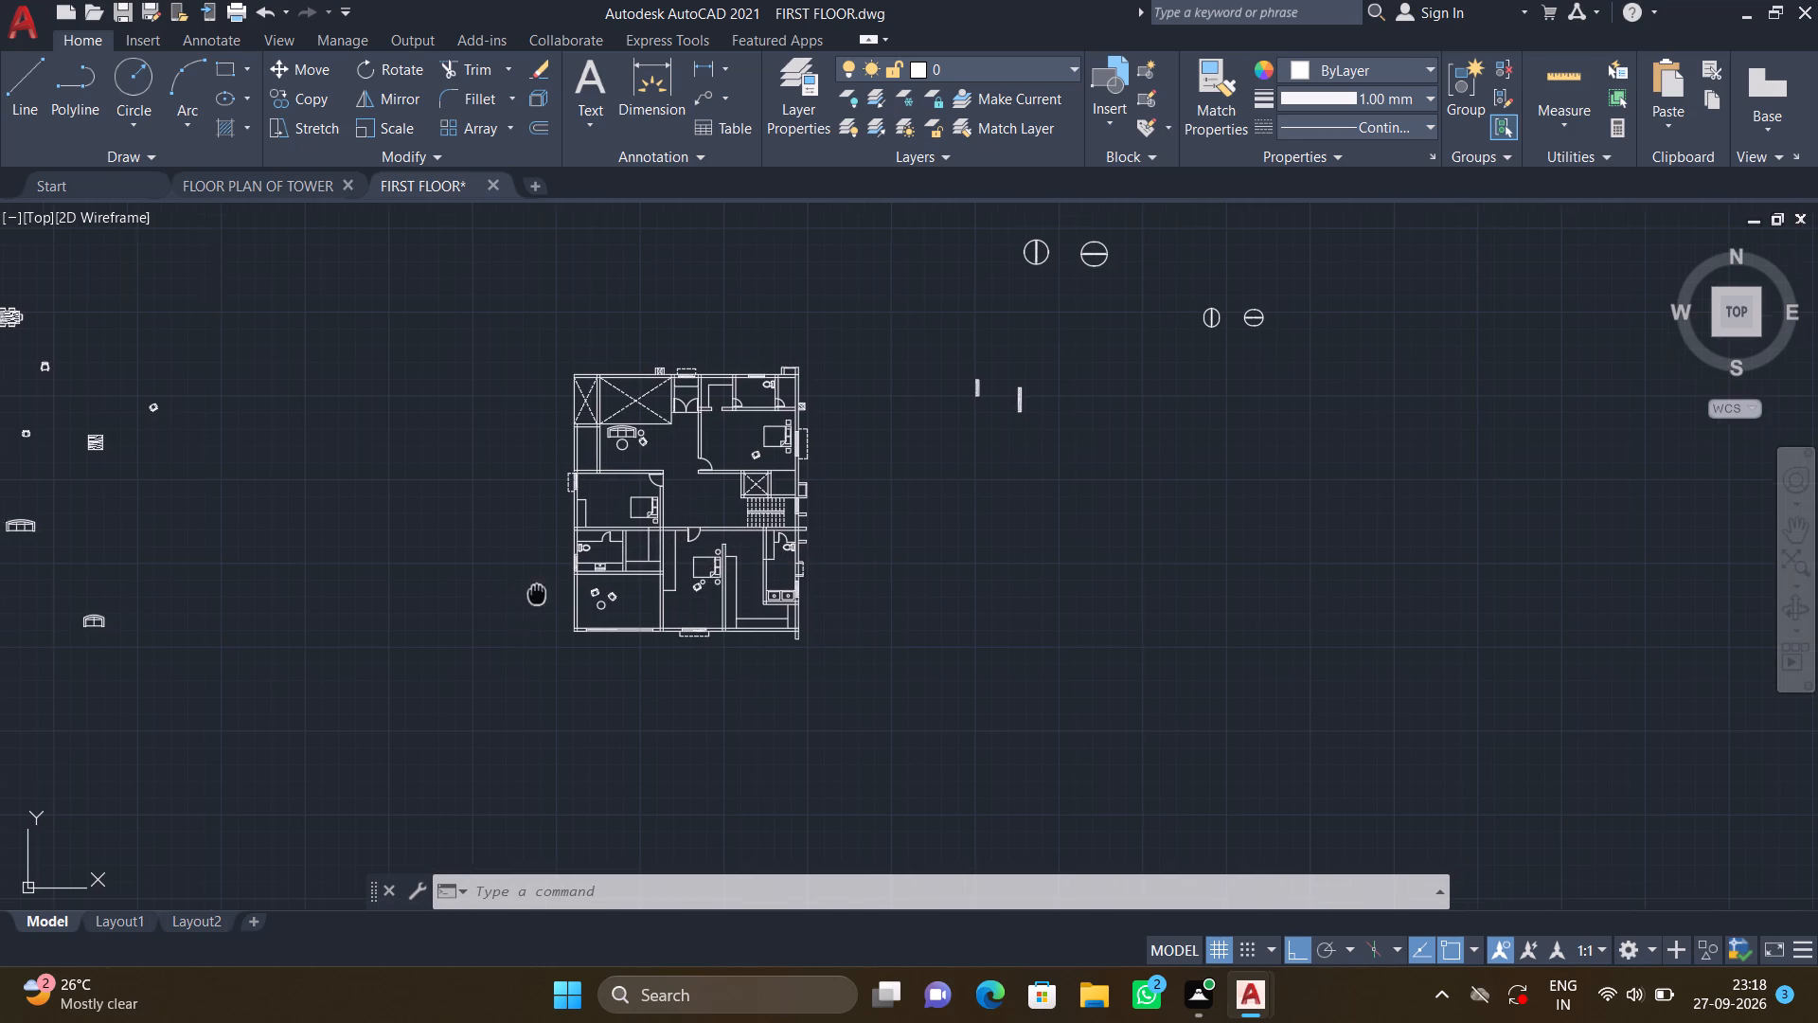
pyautogui.moveTo(546, 589); pyautogui.dragTo(695, 584, button='middle')
pyautogui.scroll(4, 734, 529)
pyautogui.moveTo(747, 701); pyautogui.dragTo(694, 606, button='middle')
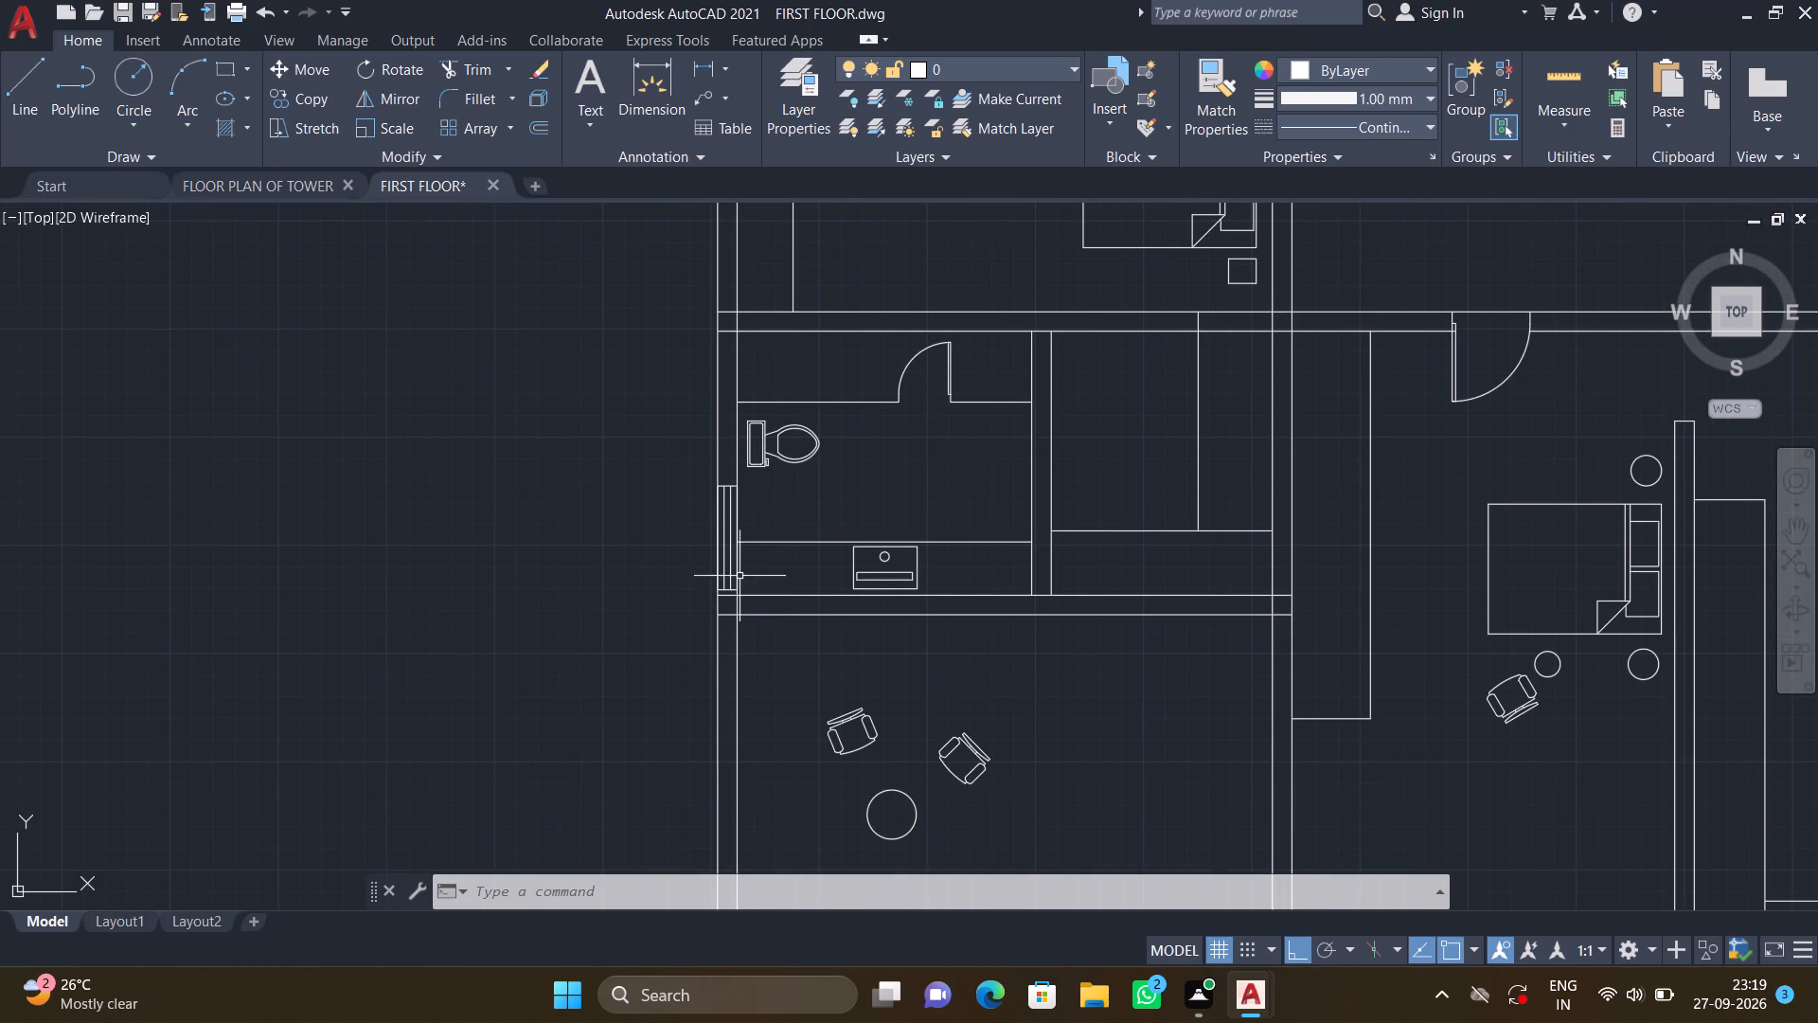
pyautogui.scroll(2, 740, 576)
pyautogui.press('l')
pyautogui.press('Return')
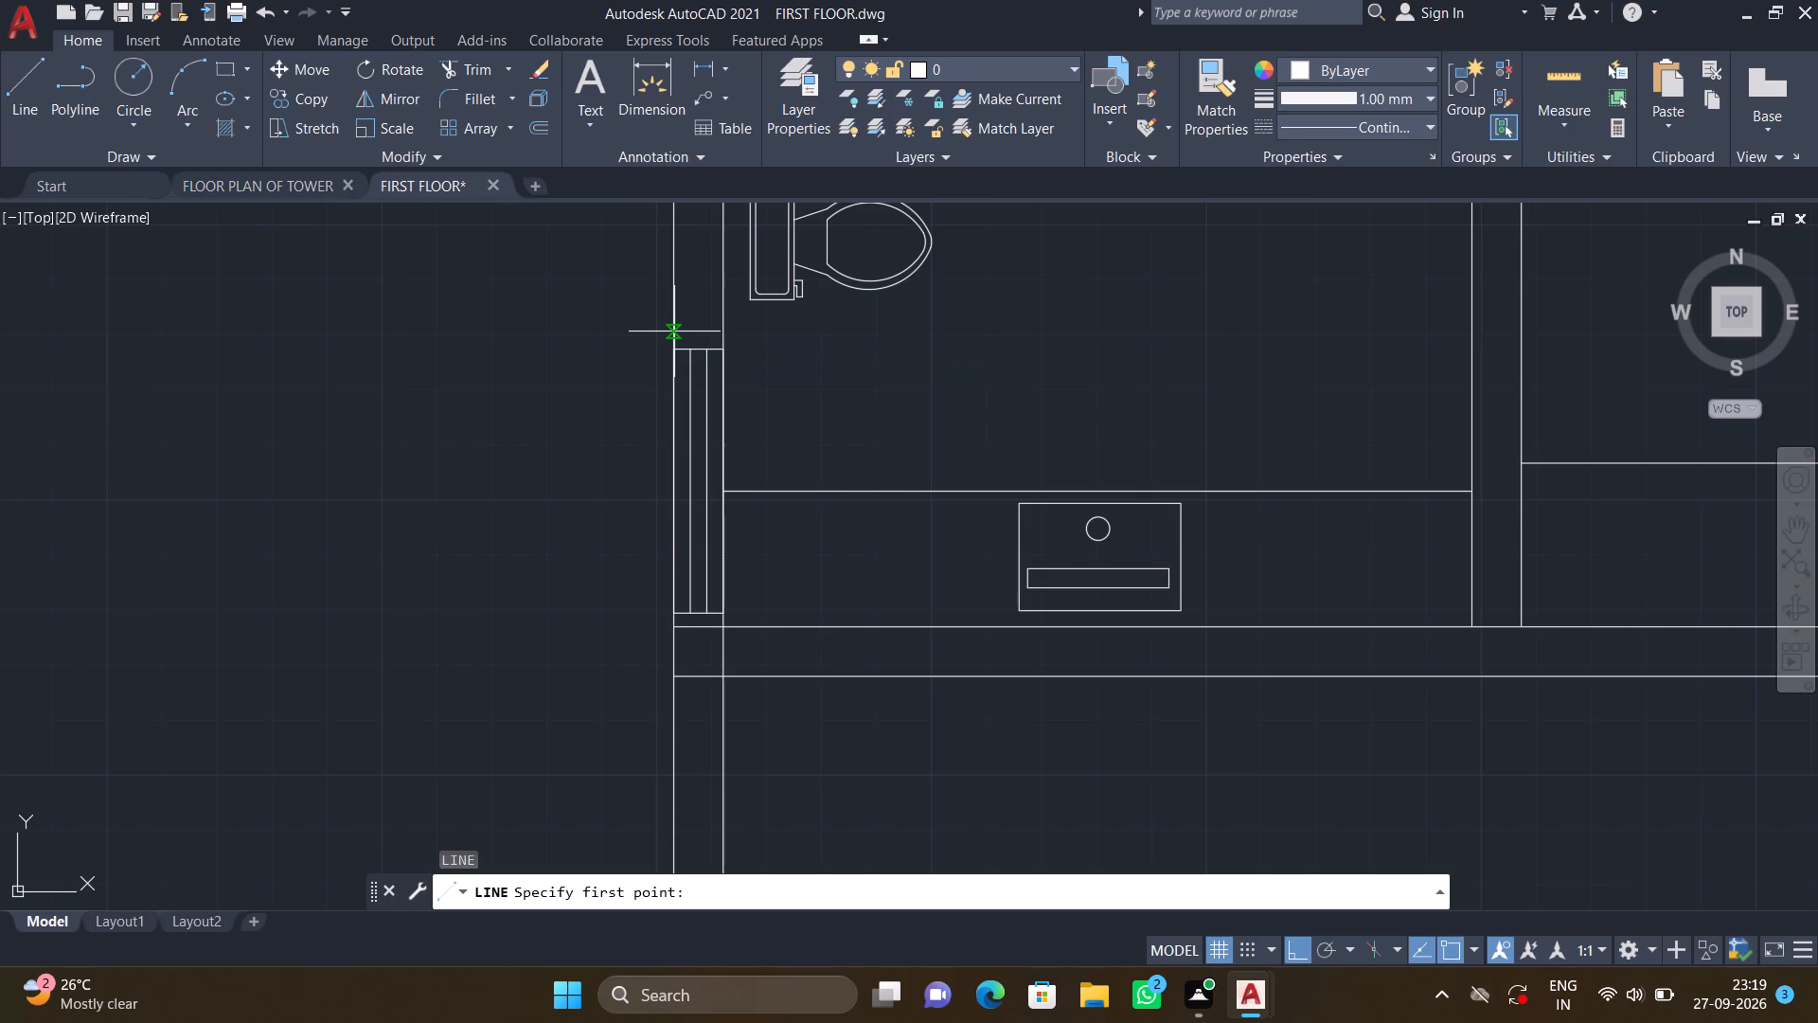
pyautogui.moveTo(668, 340); pyautogui.dragTo(663, 629, button='middle')
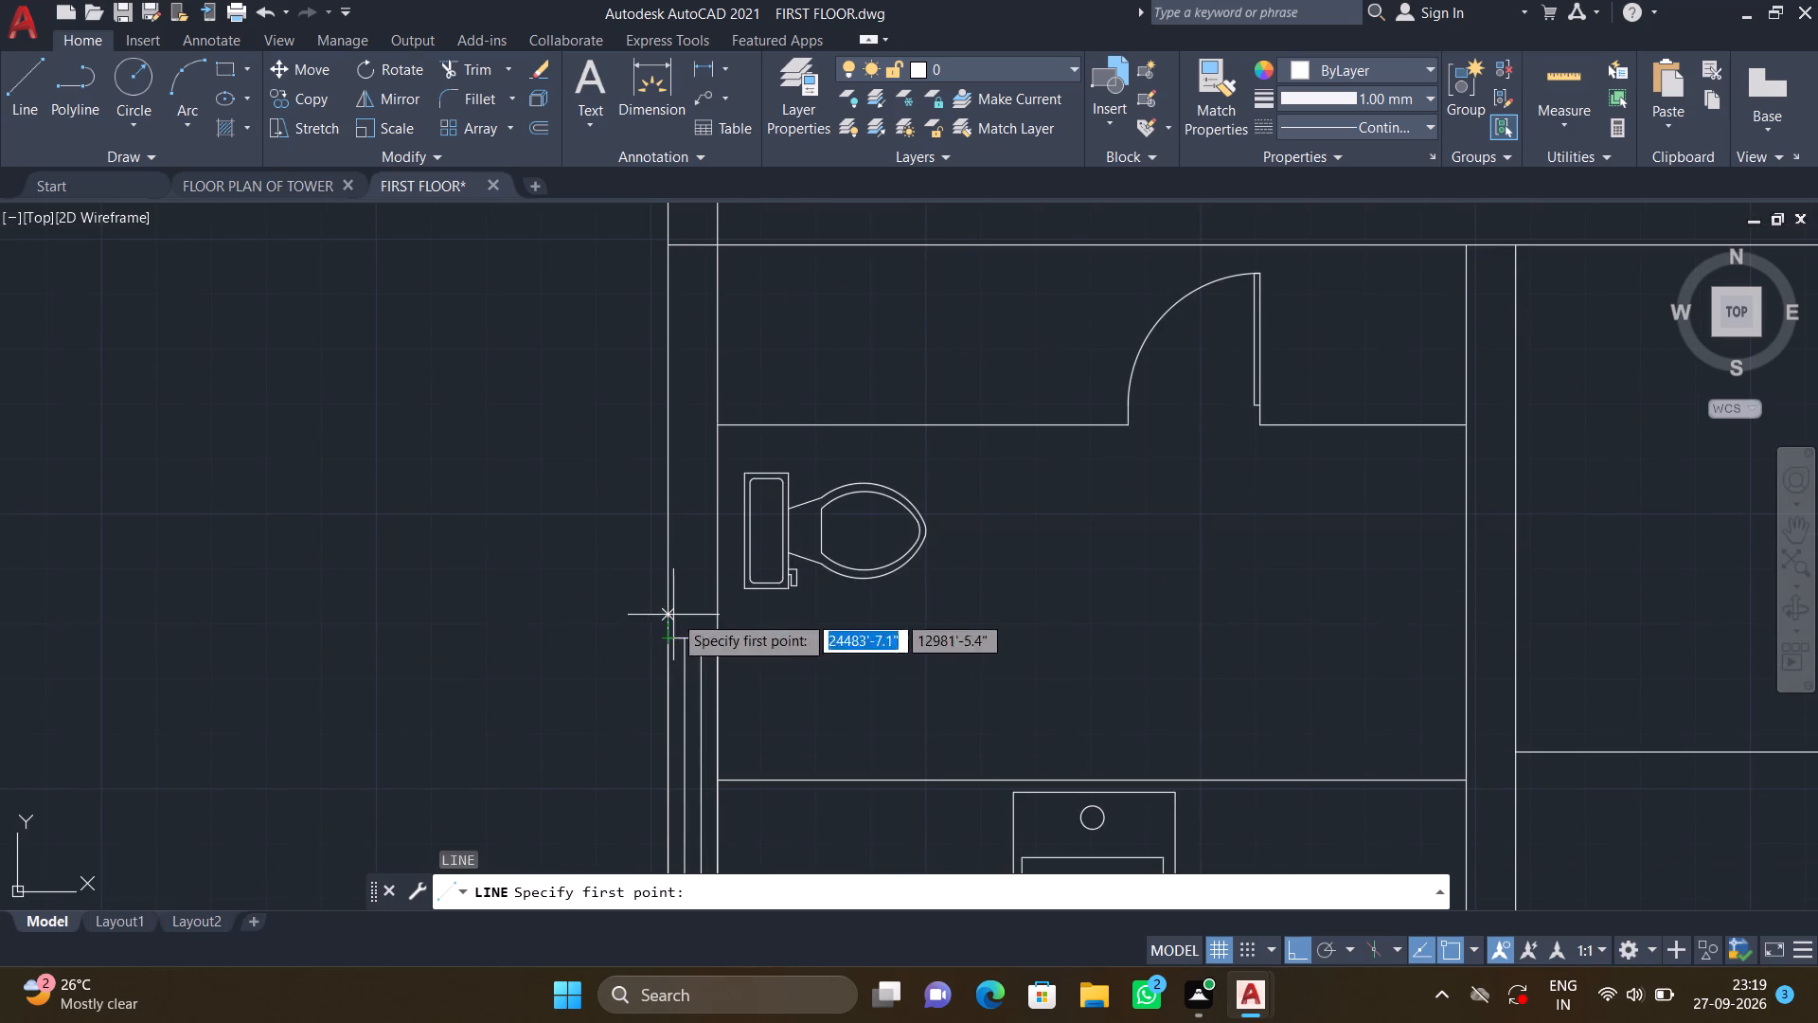
pyautogui.click(666, 576)
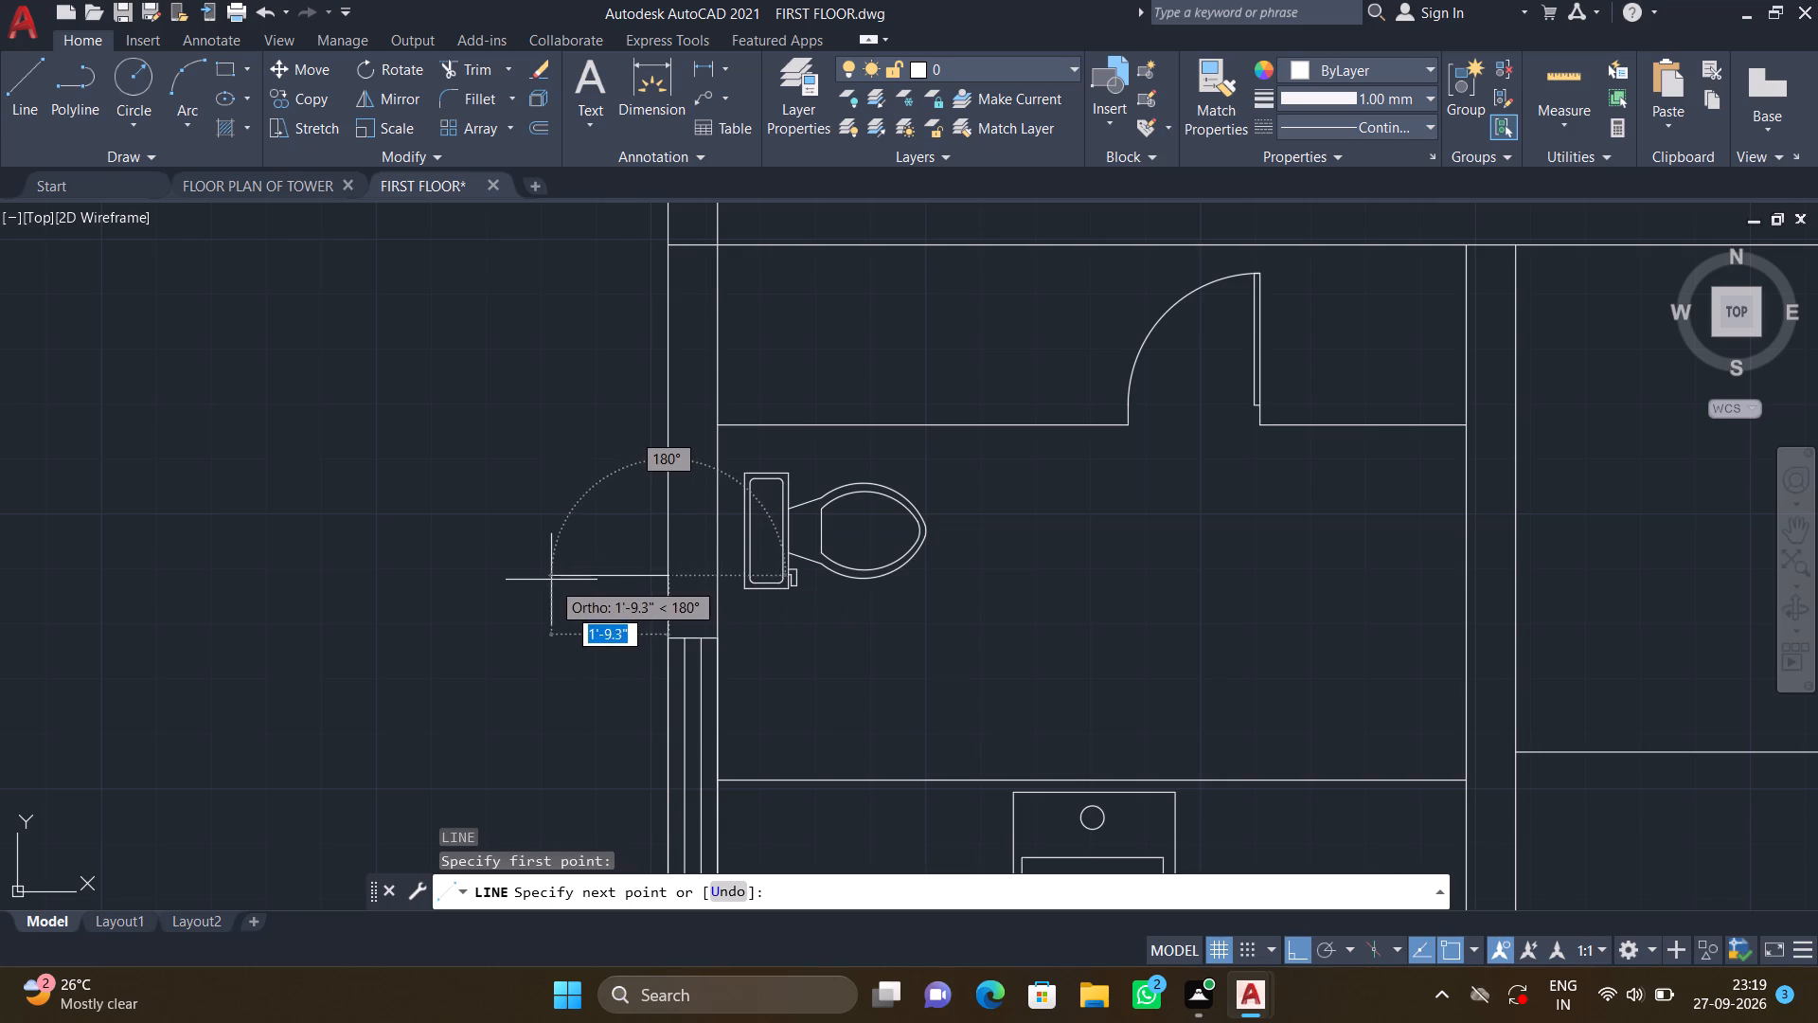
pyautogui.click(553, 578)
pyautogui.click(553, 533)
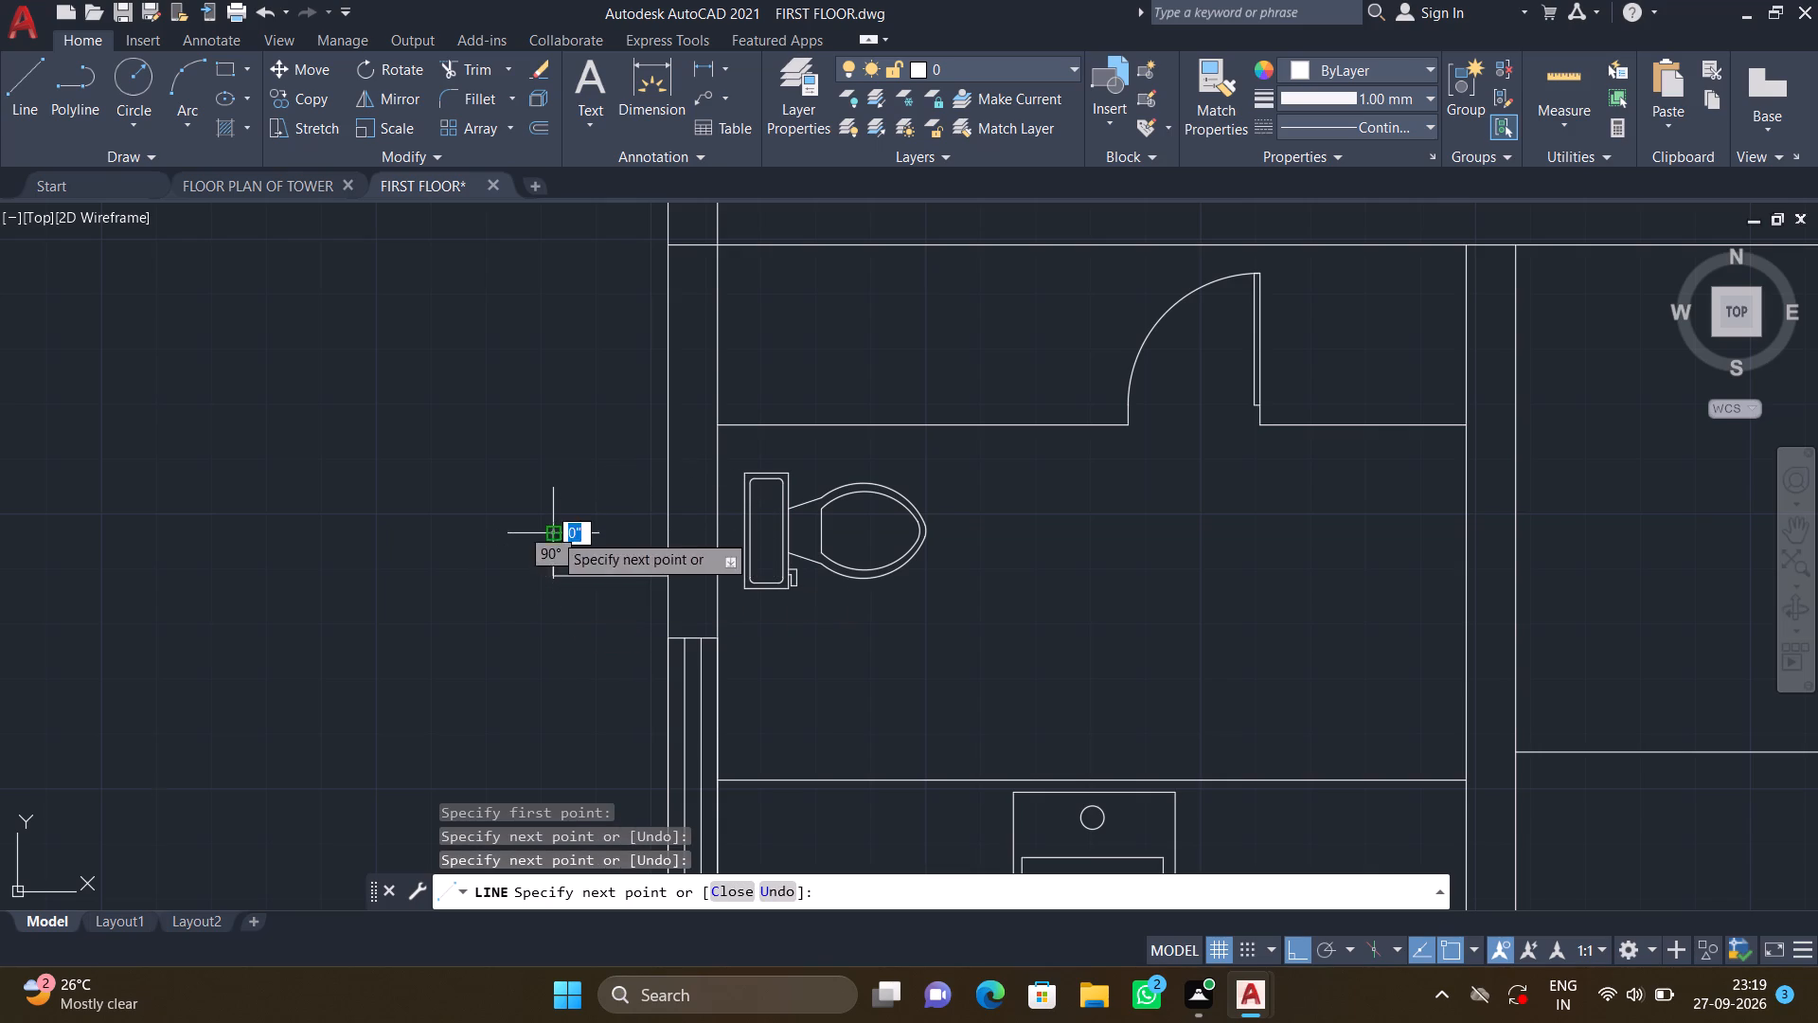
pyautogui.click(668, 532)
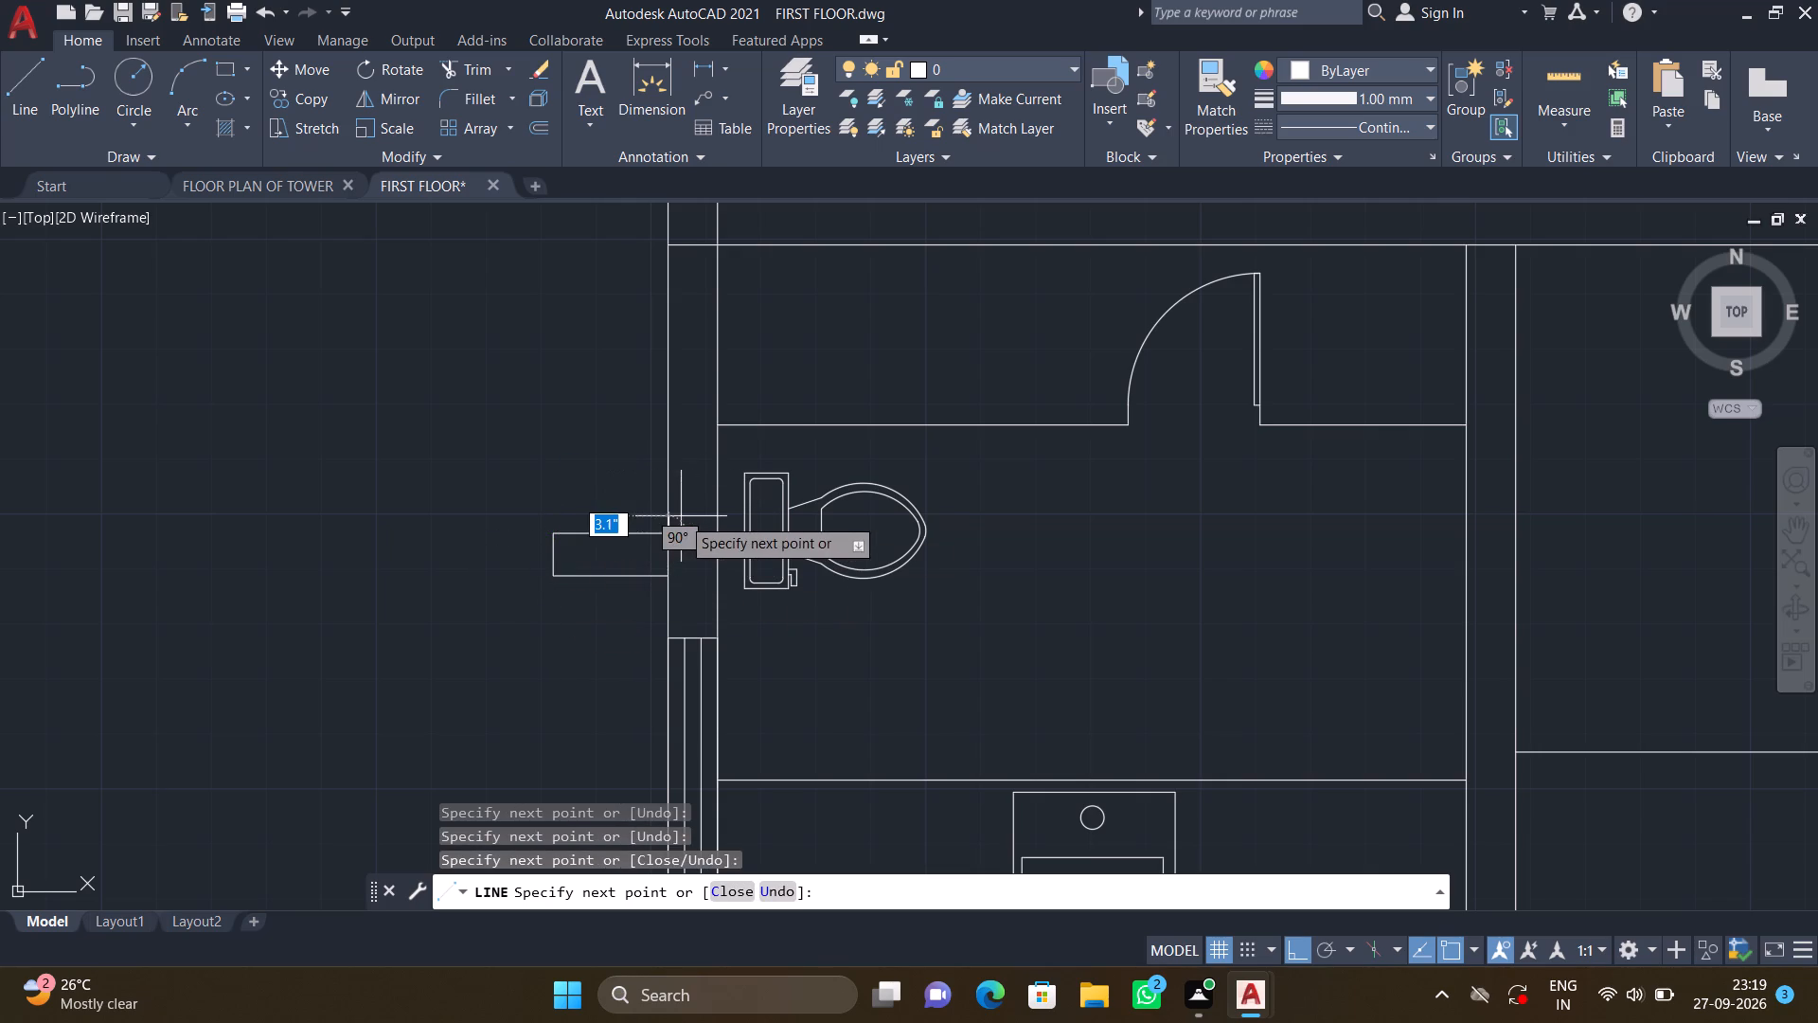
pyautogui.press('Return')
# Extend the projection's outer edge north about 2'-8" from its northwest corner and close it with a line east to the wall.
pyautogui.moveTo(592, 434); pyautogui.dragTo(596, 437, button='middle')
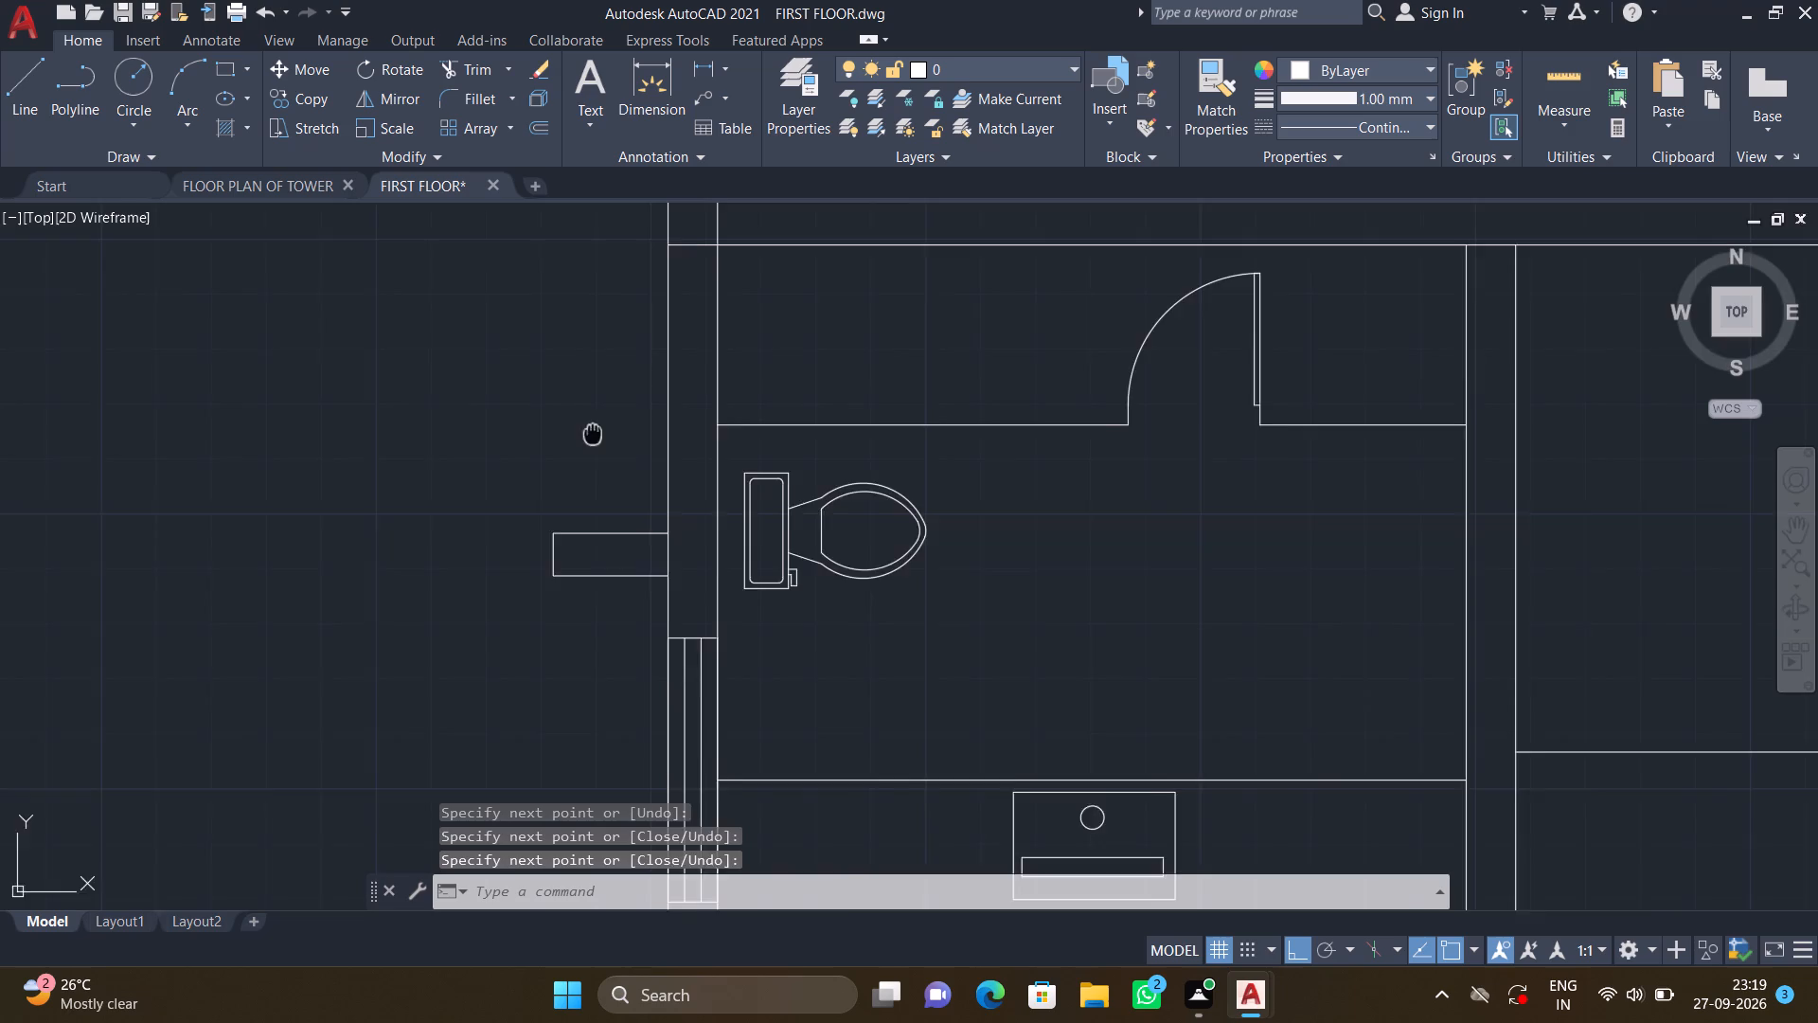
pyautogui.moveTo(596, 437); pyautogui.dragTo(754, 554, button='middle')
pyautogui.press('l')
pyautogui.press('Return')
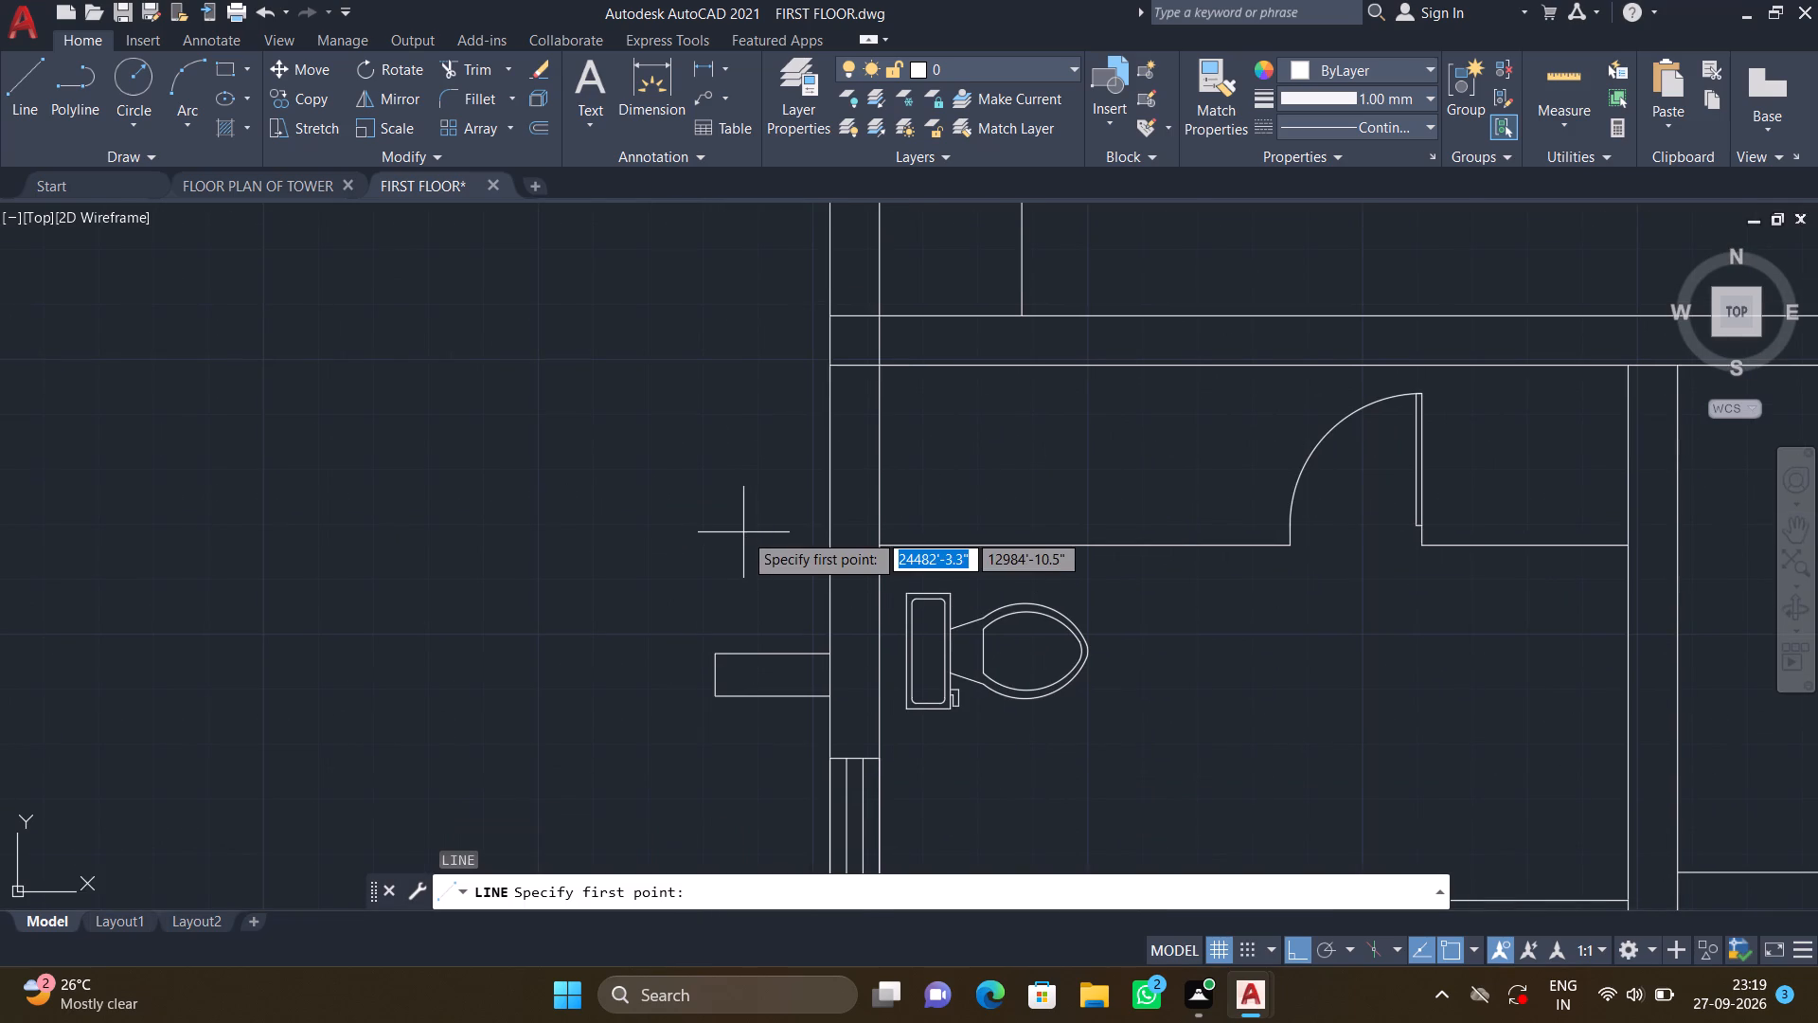
pyautogui.click(718, 649)
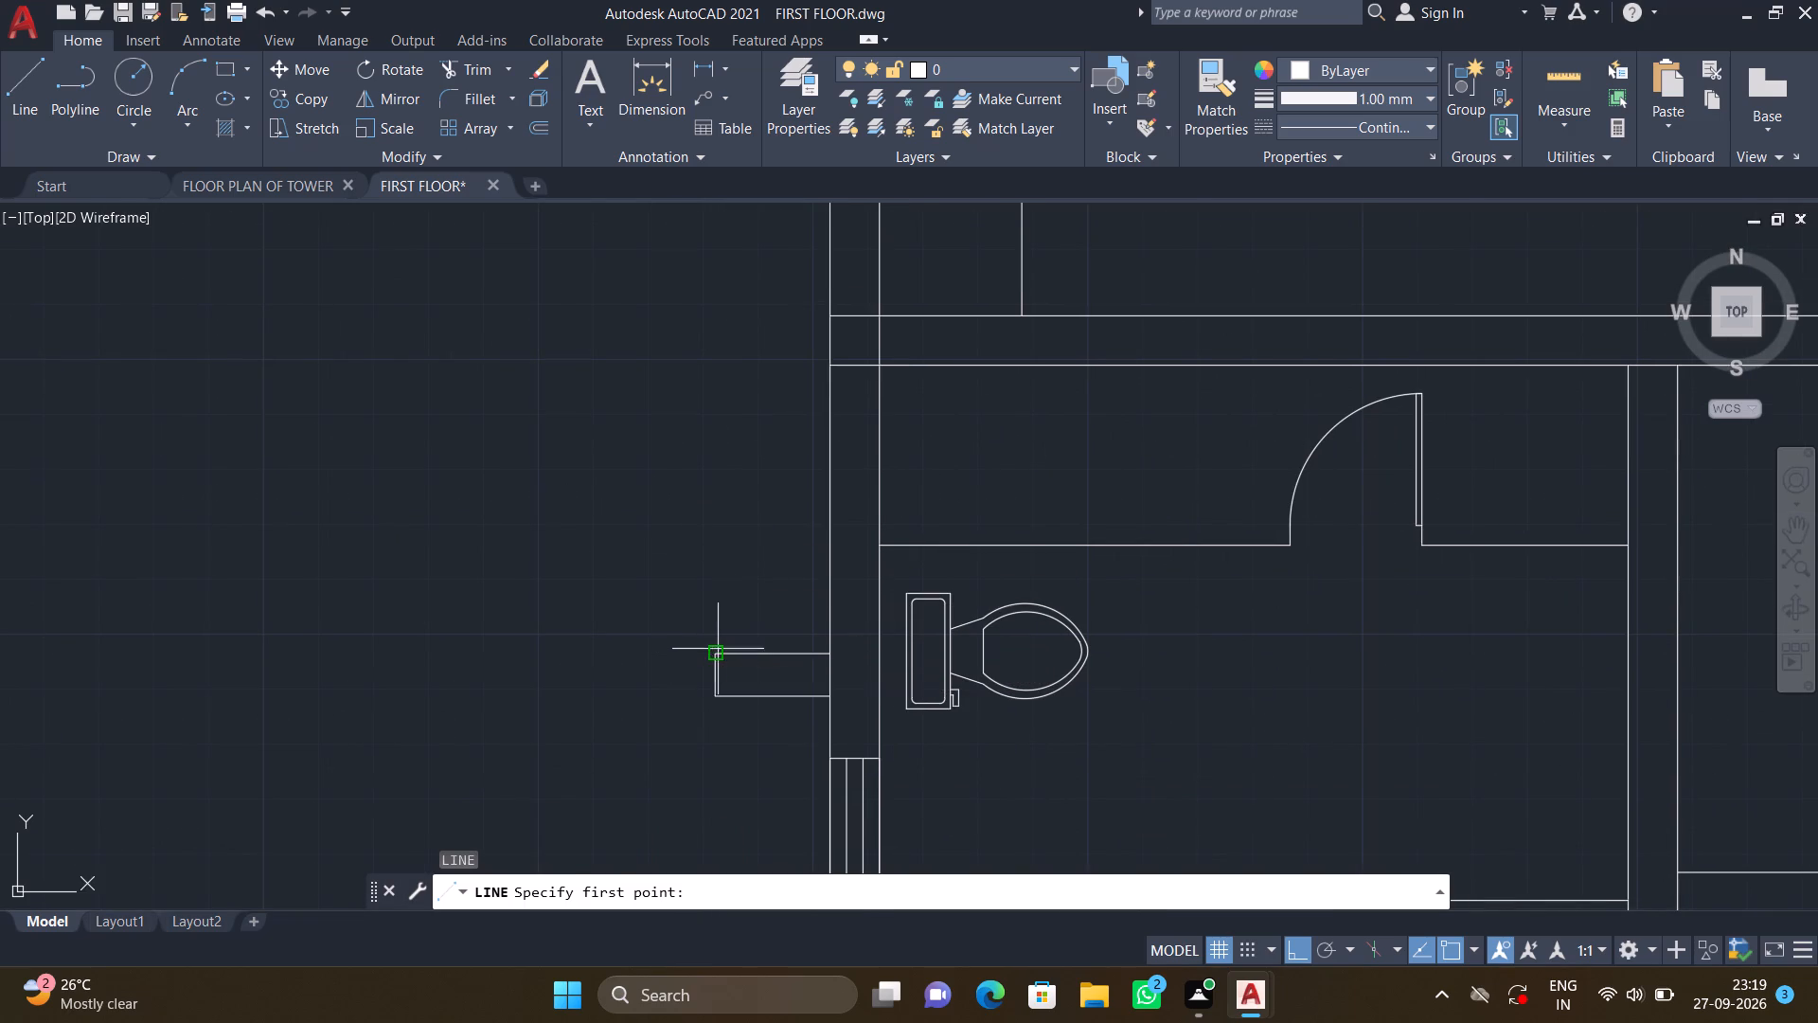
pyautogui.click(721, 477)
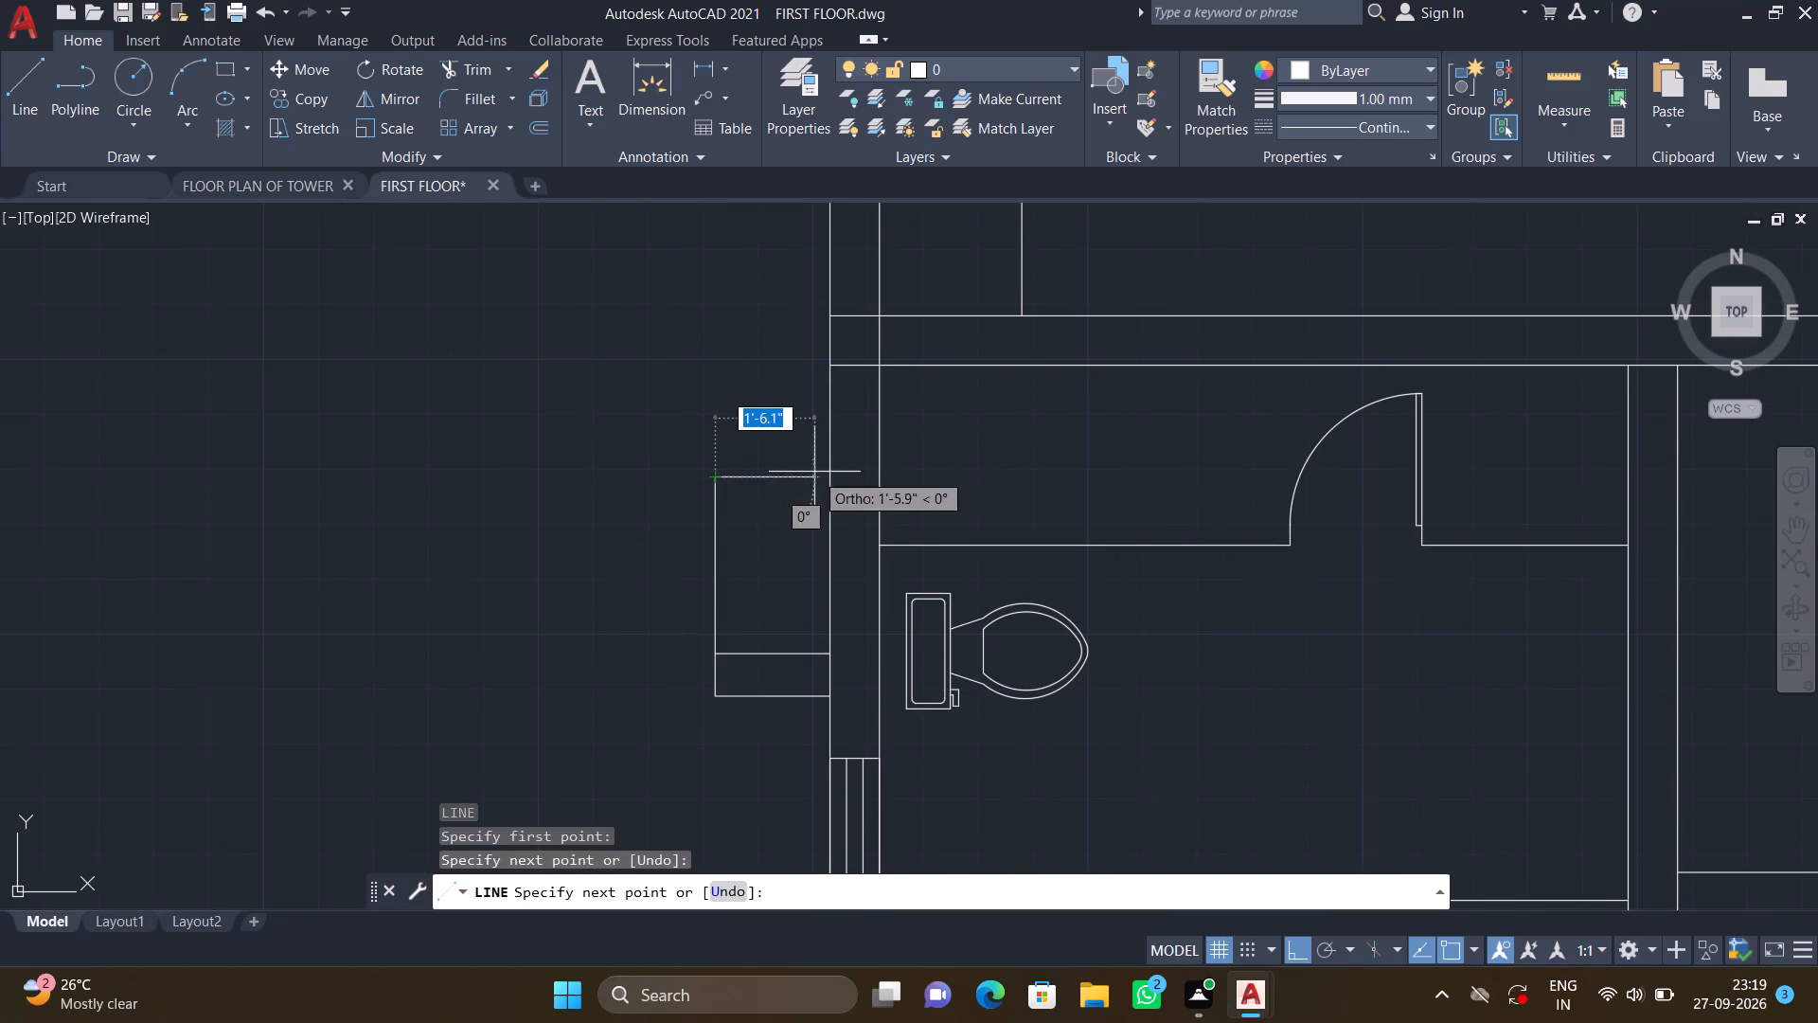
pyautogui.click(825, 476)
pyautogui.press('Return')
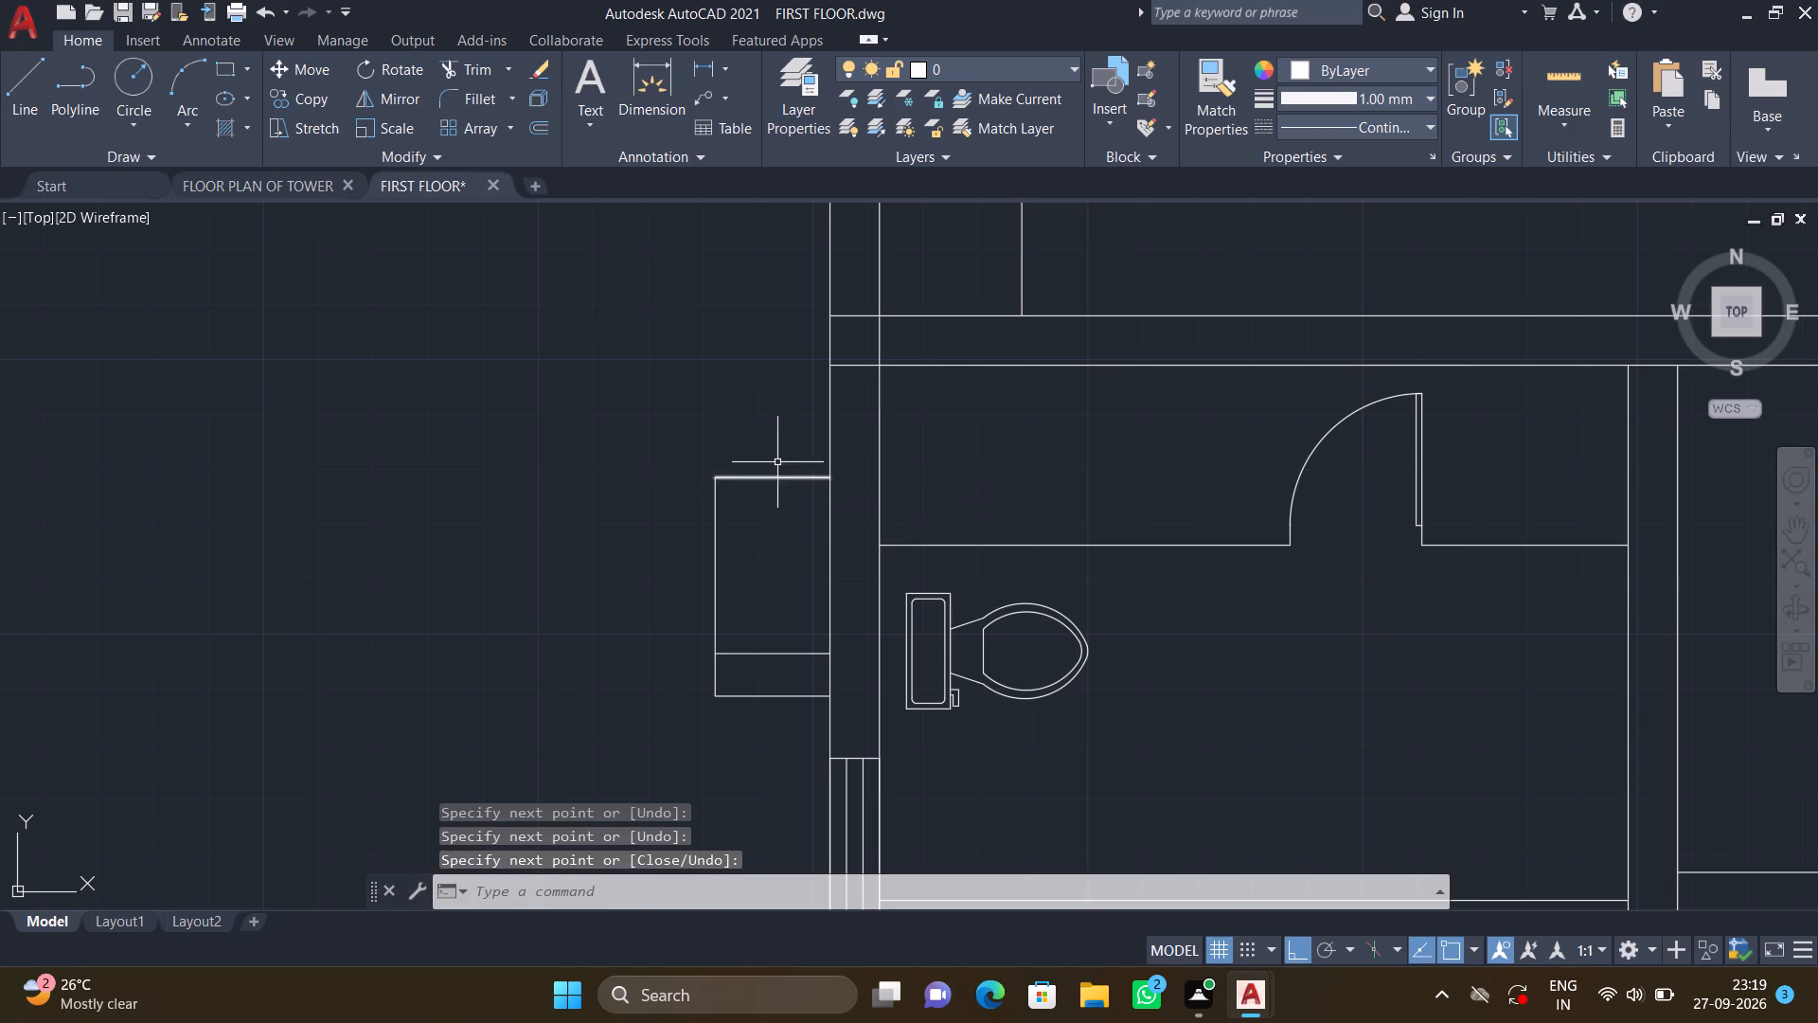
# Add a strip about 6" deep on the north end of the box, drawing its west and north edges to the wall.
pyautogui.press('l')
pyautogui.press('Return')
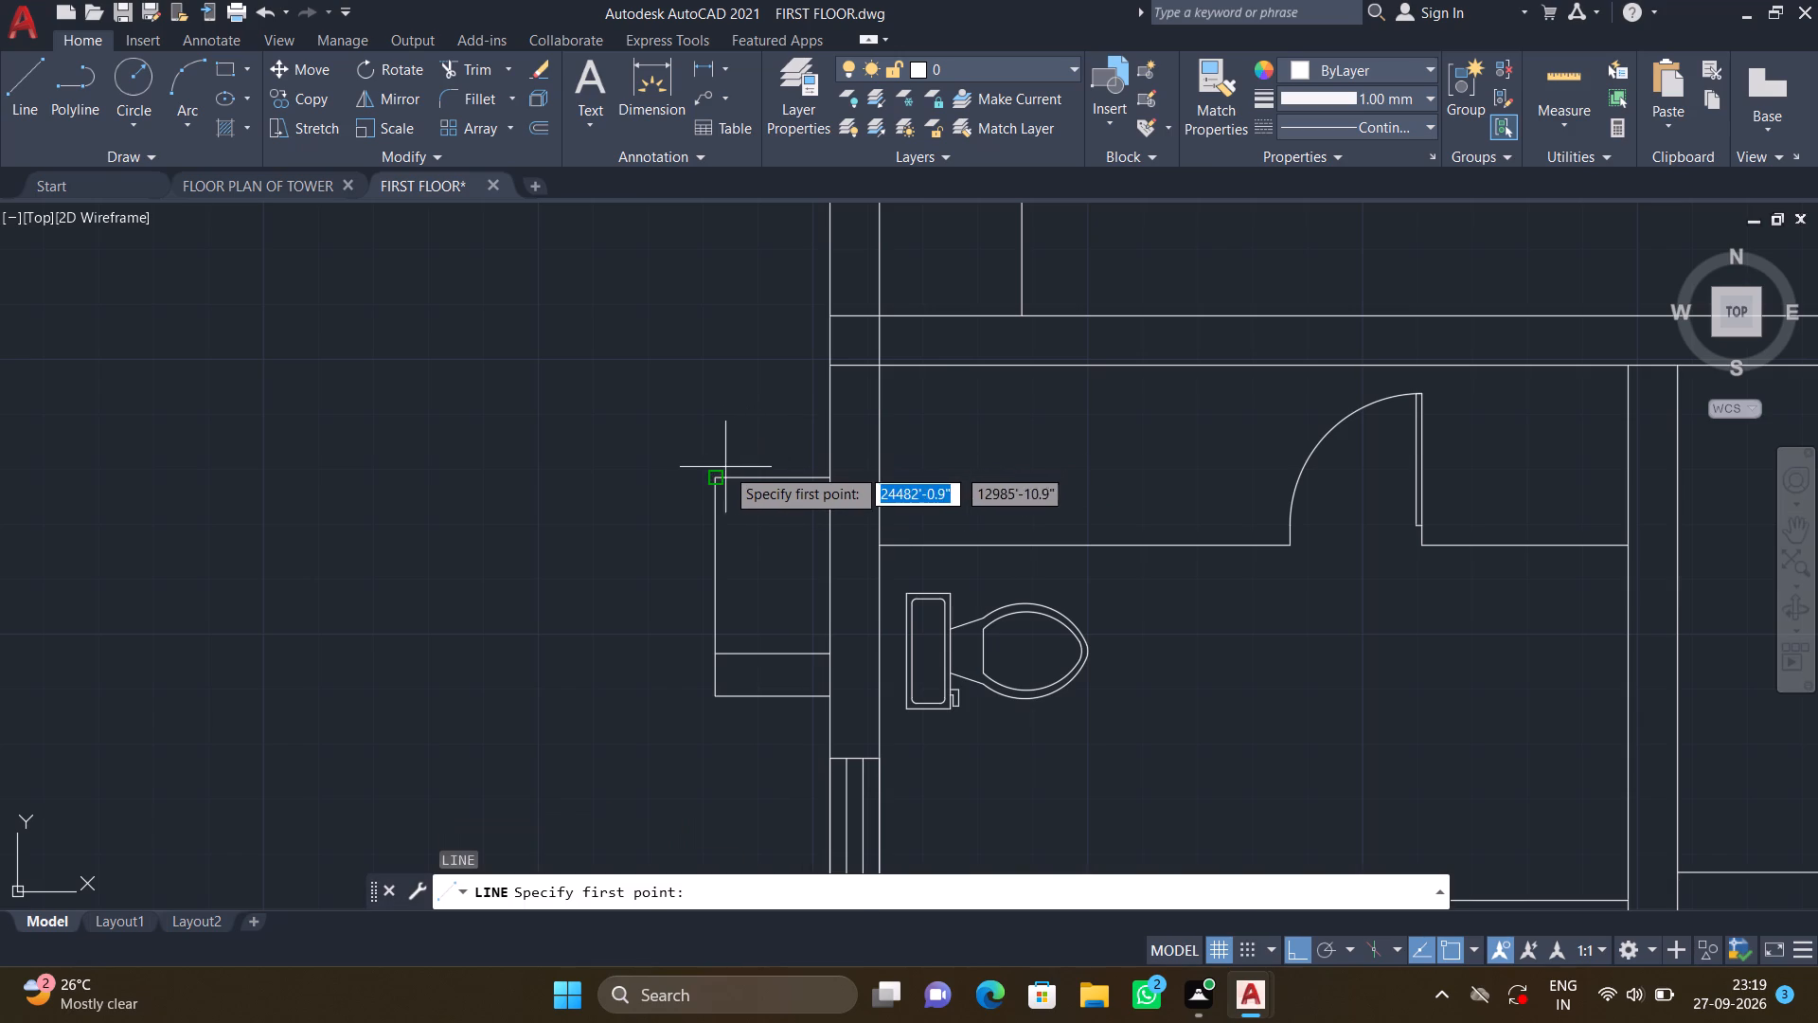
pyautogui.click(716, 473)
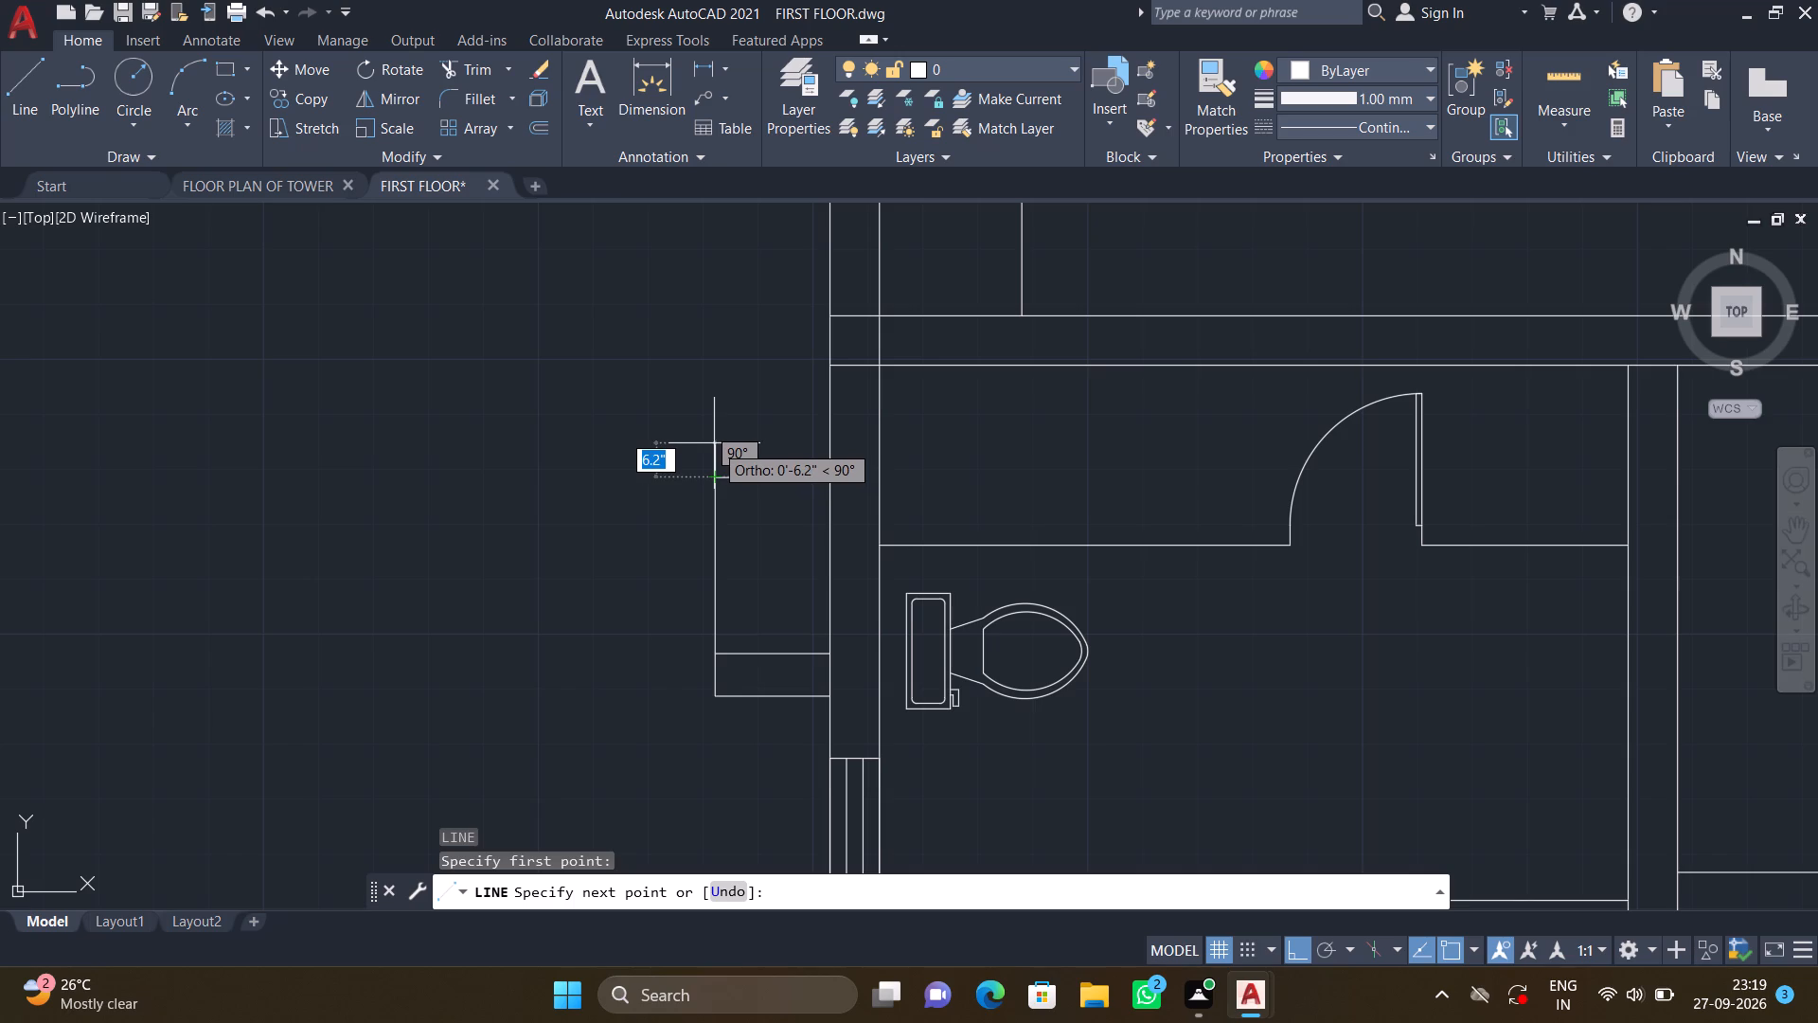
pyautogui.click(714, 444)
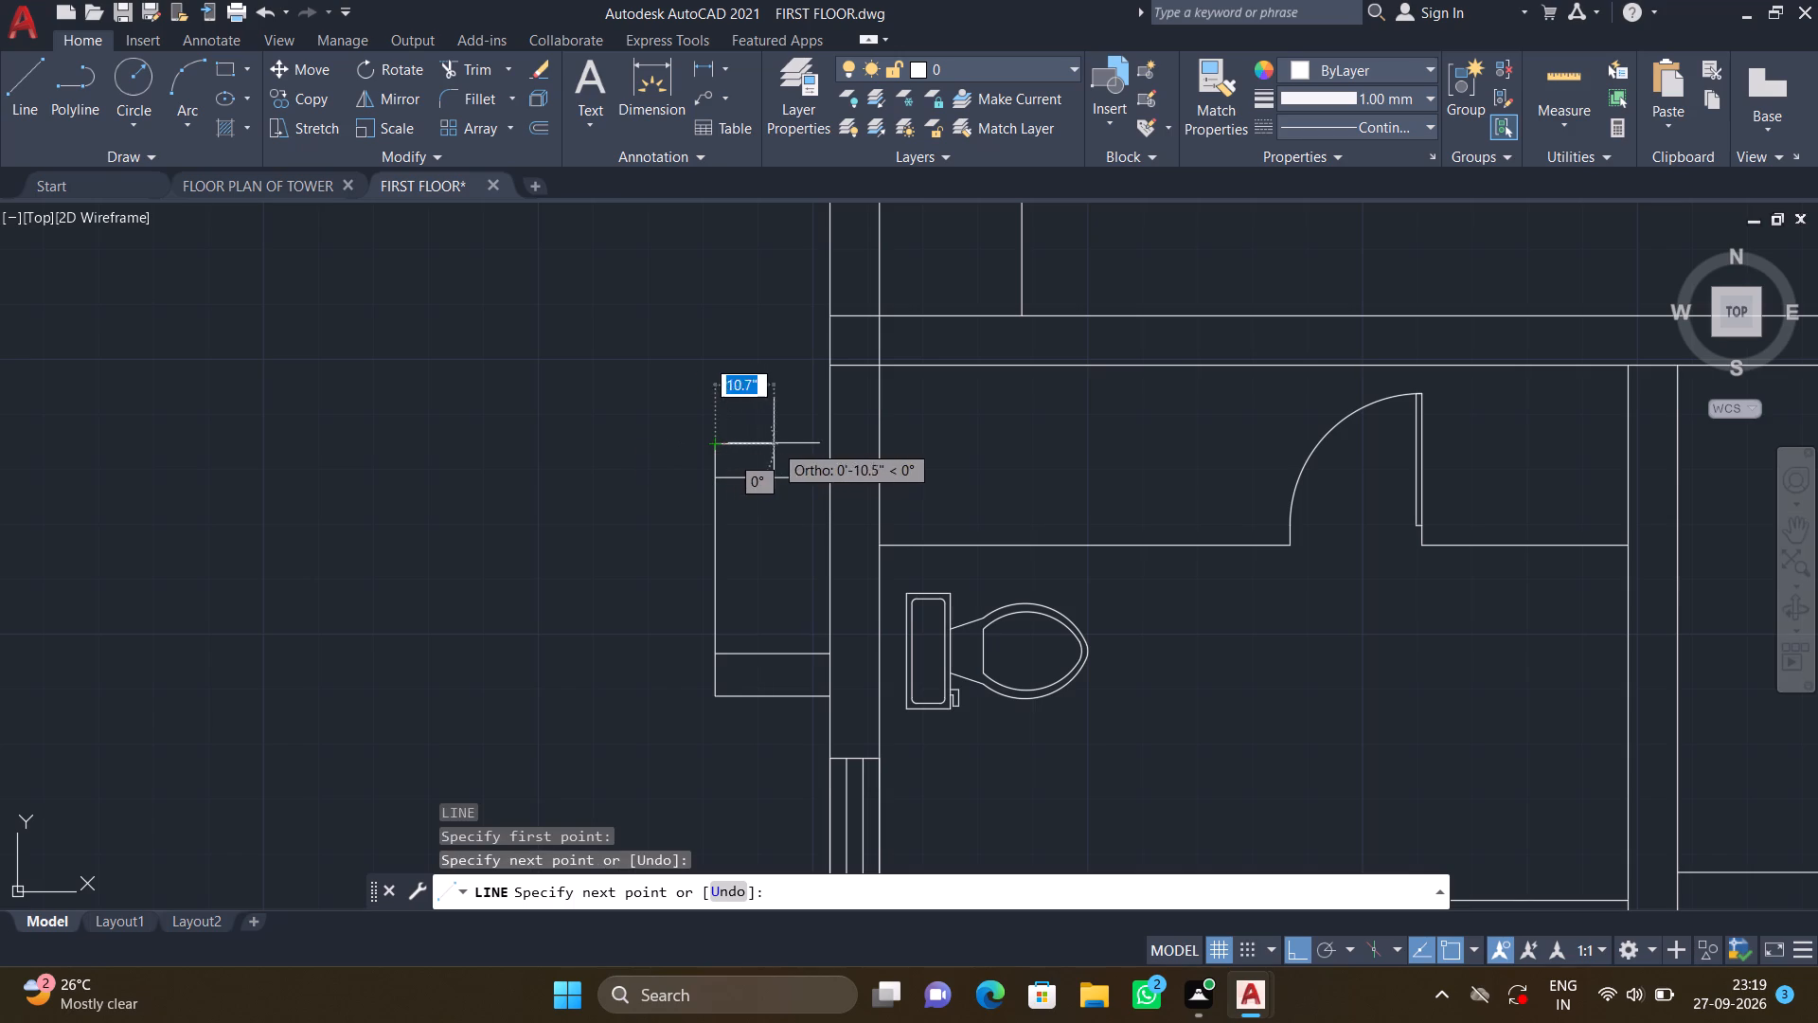
pyautogui.click(826, 446)
pyautogui.press('Return')
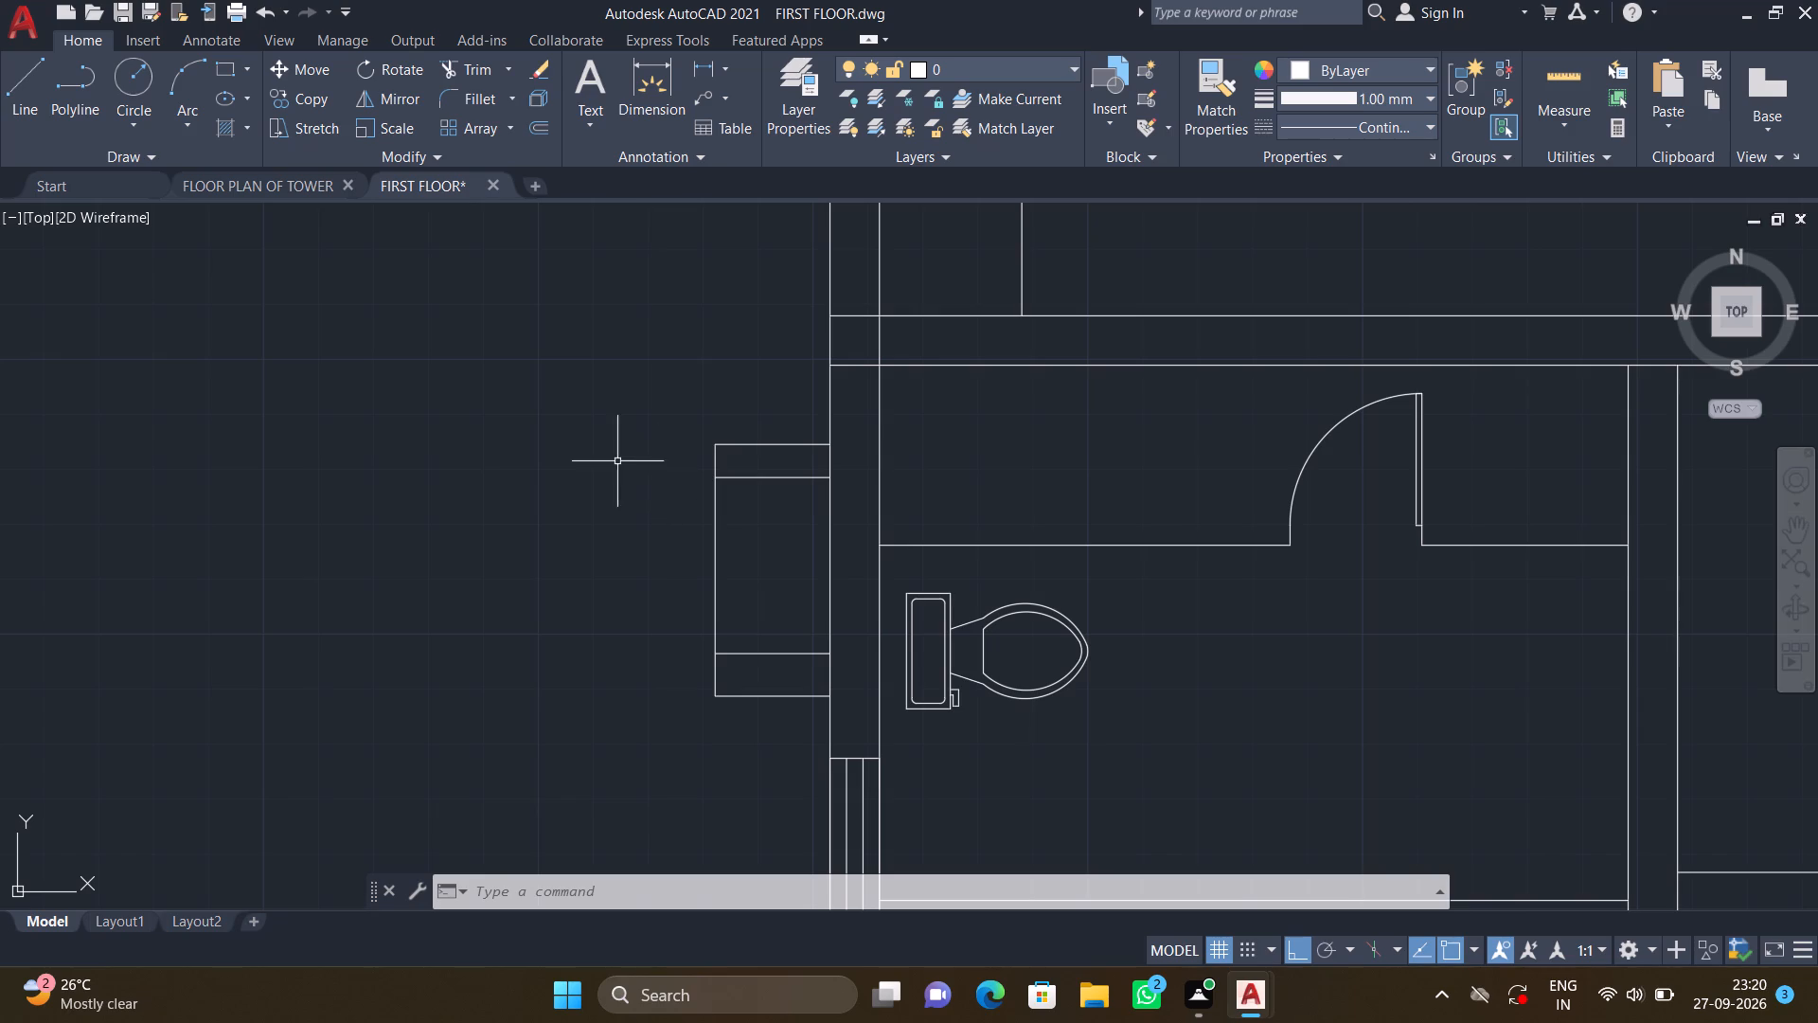
# Draw a vertical line just inside the box's west edge, about 2'-8" long, between the two end strips.
pyautogui.moveTo(661, 527); pyautogui.dragTo(694, 422, button='middle')
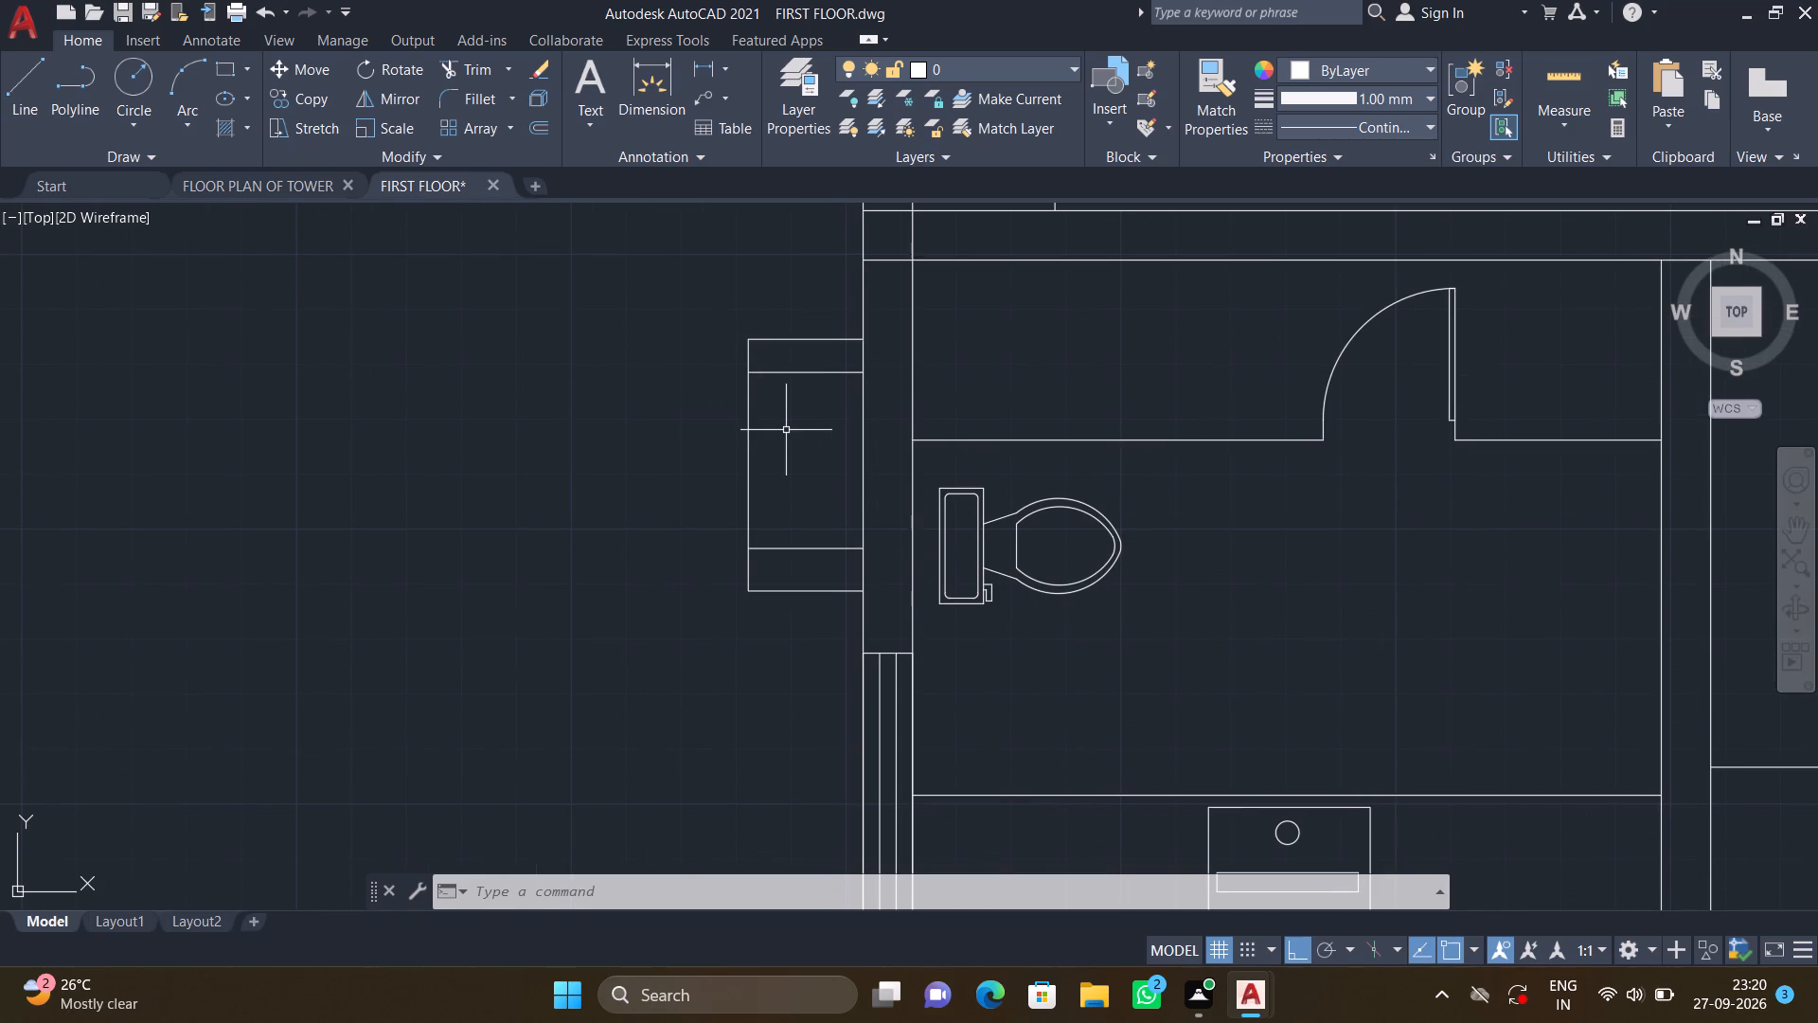
pyautogui.scroll(1, 788, 425)
pyautogui.press('l')
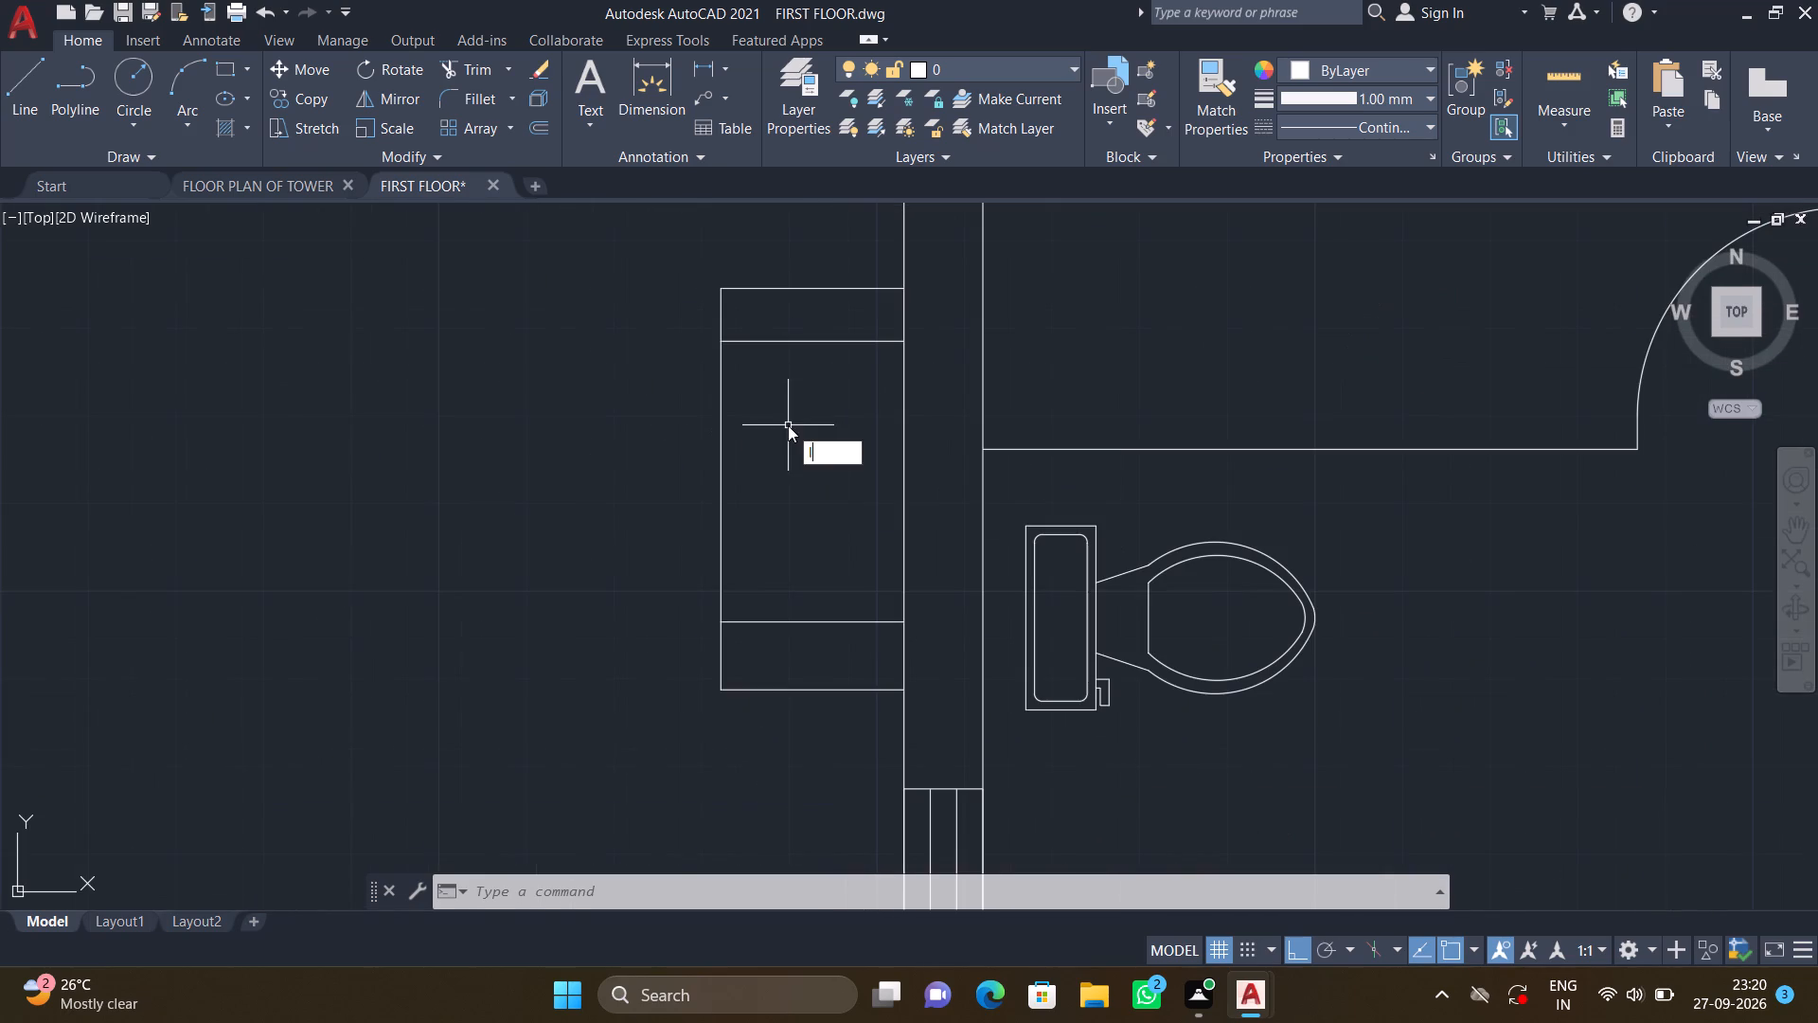
pyautogui.press('Return')
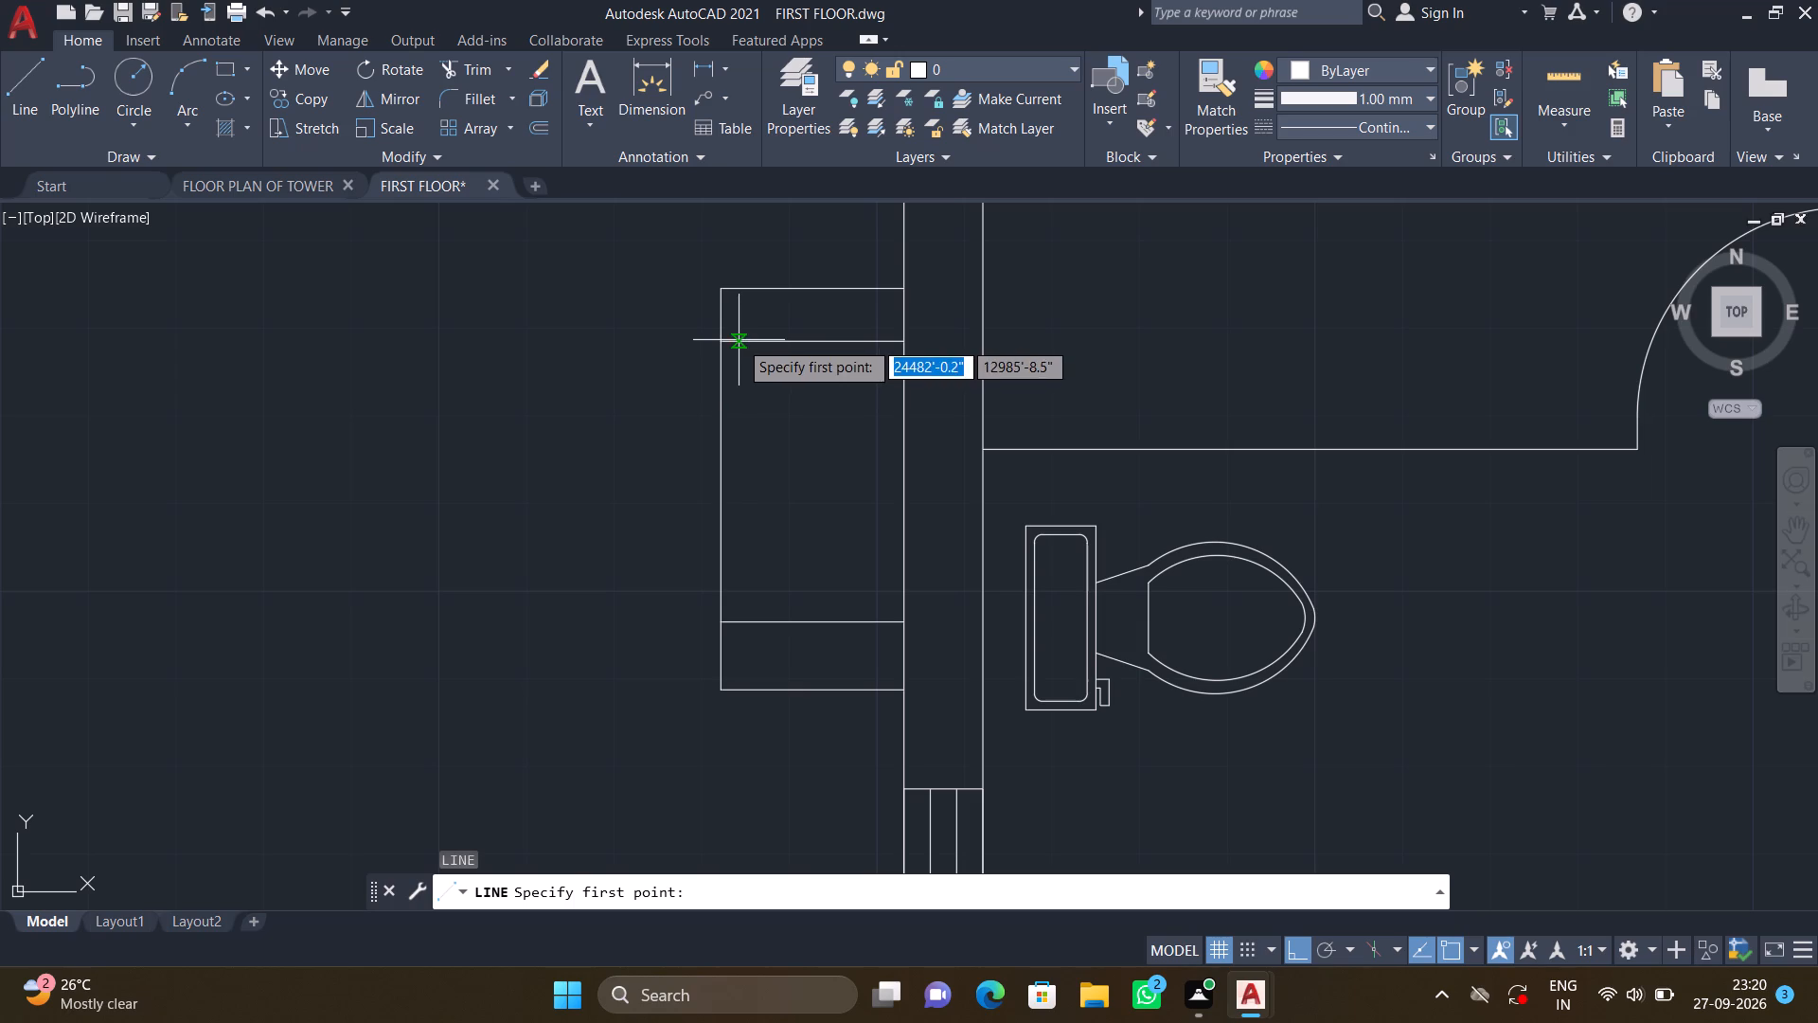
pyautogui.click(739, 340)
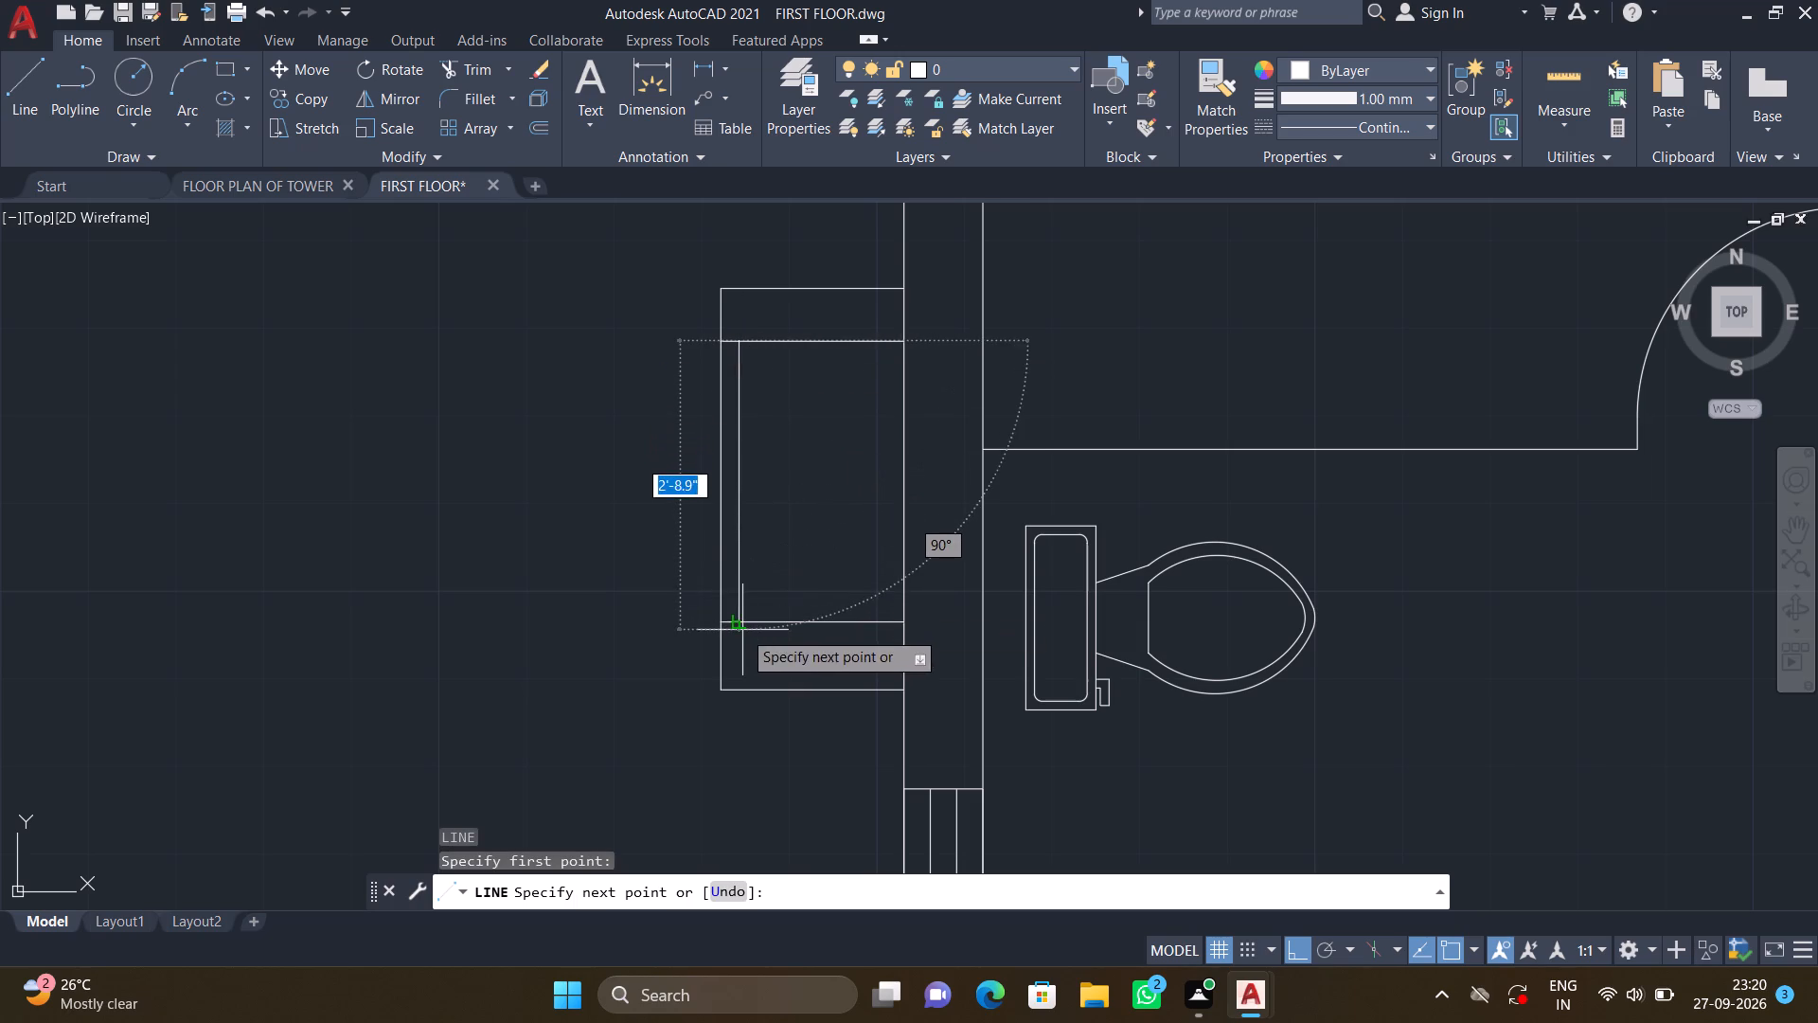
pyautogui.click(742, 630)
pyautogui.press('Return')
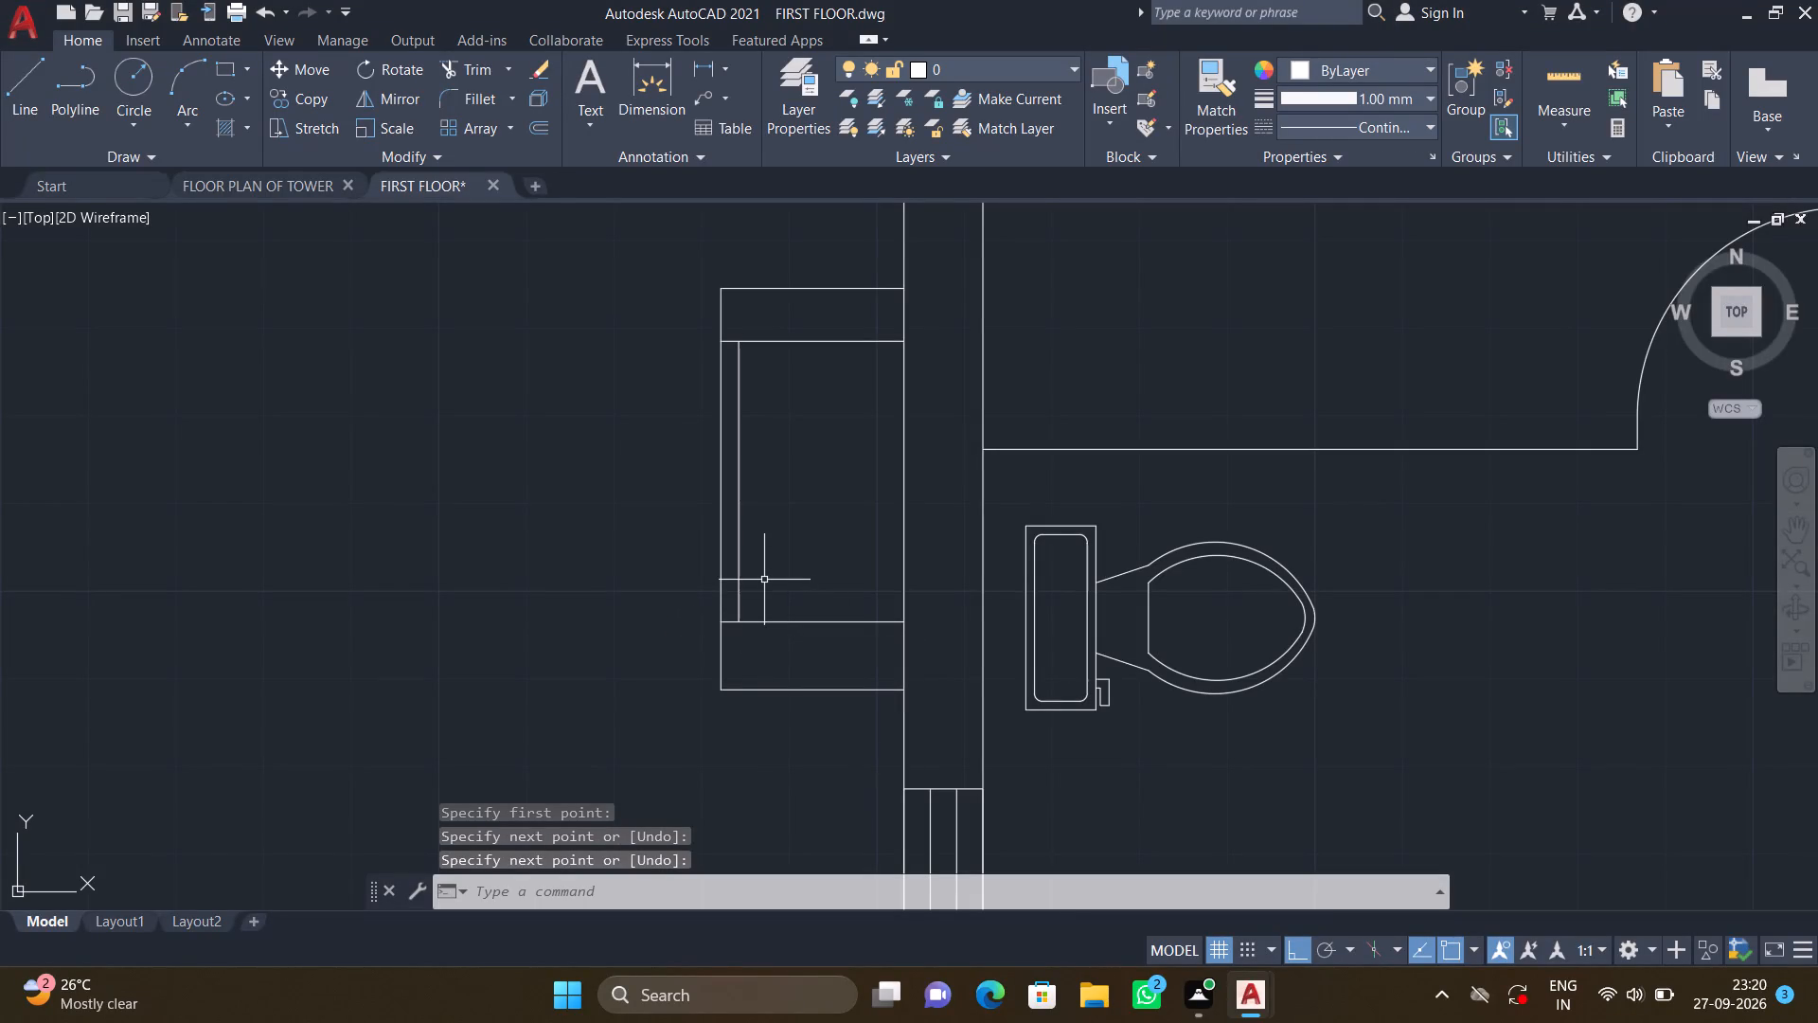
# Draw an L-shaped outline from the bathroom window's northwest corner, about 1' west and north to the box's south edge.
pyautogui.scroll(-1, 760, 621)
pyautogui.moveTo(761, 732); pyautogui.dragTo(724, 550, button='middle')
pyautogui.scroll(-1, 724, 550)
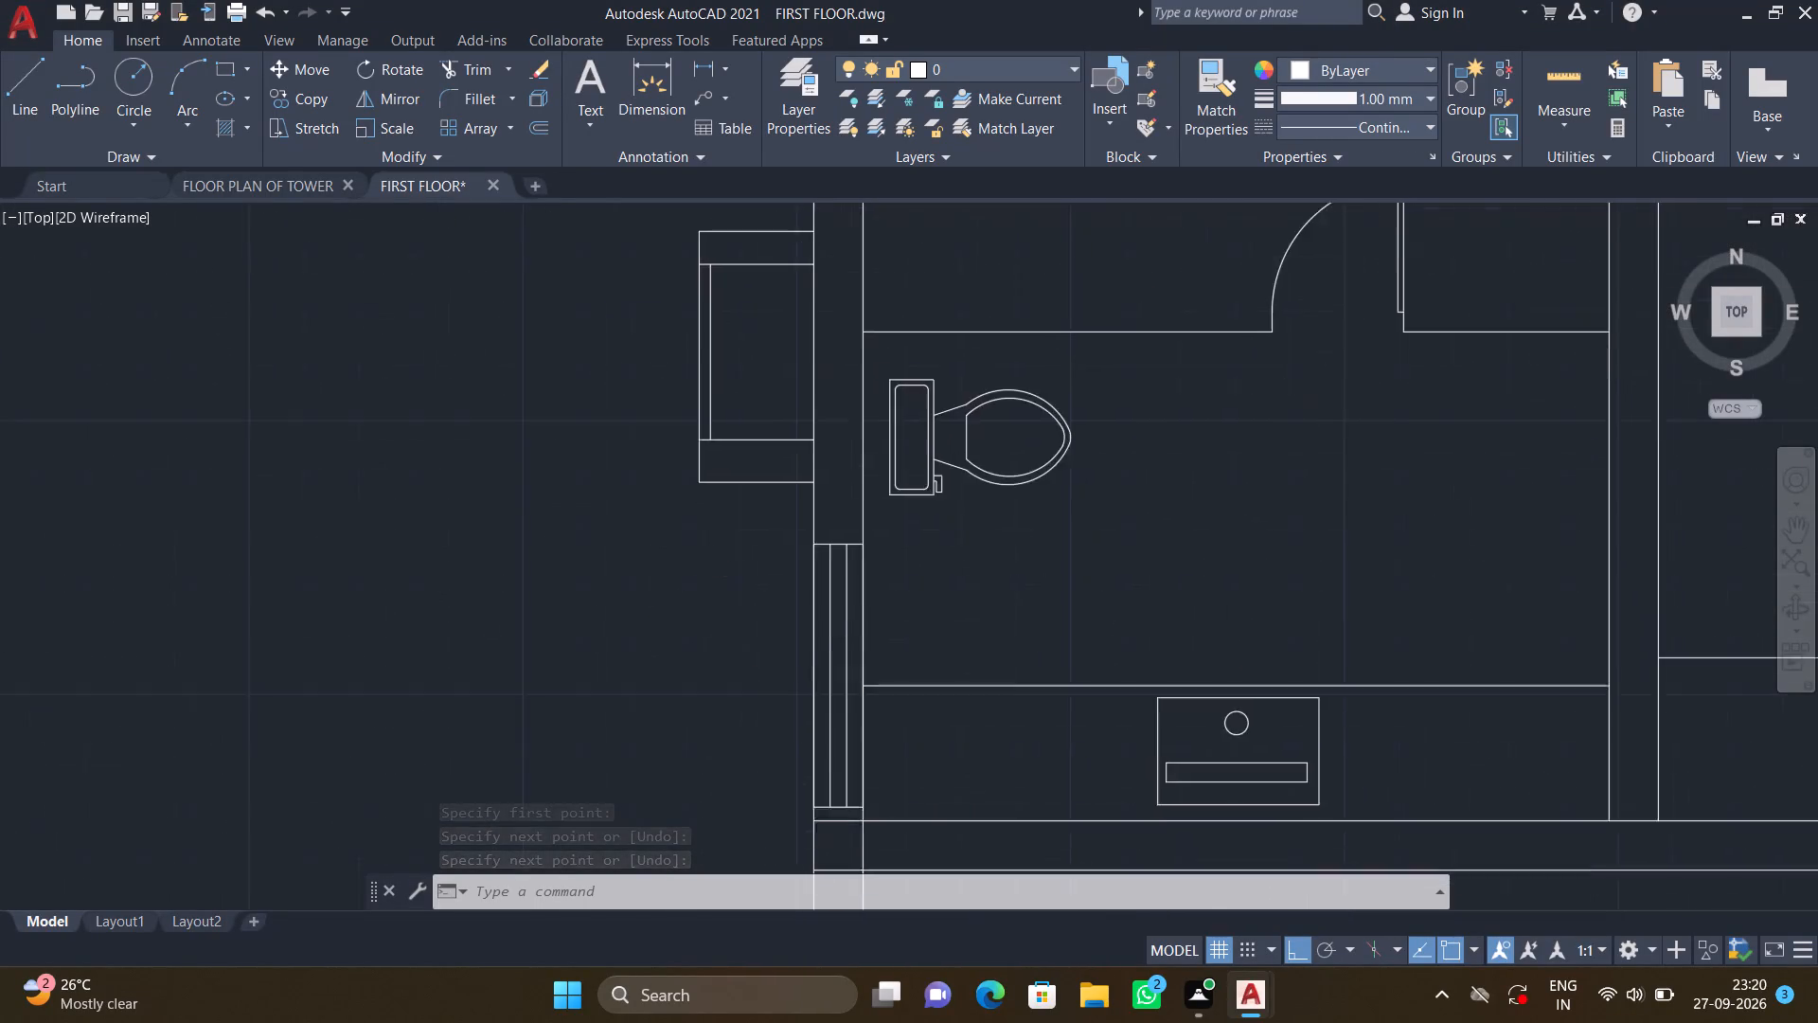
pyautogui.scroll(-1, 725, 550)
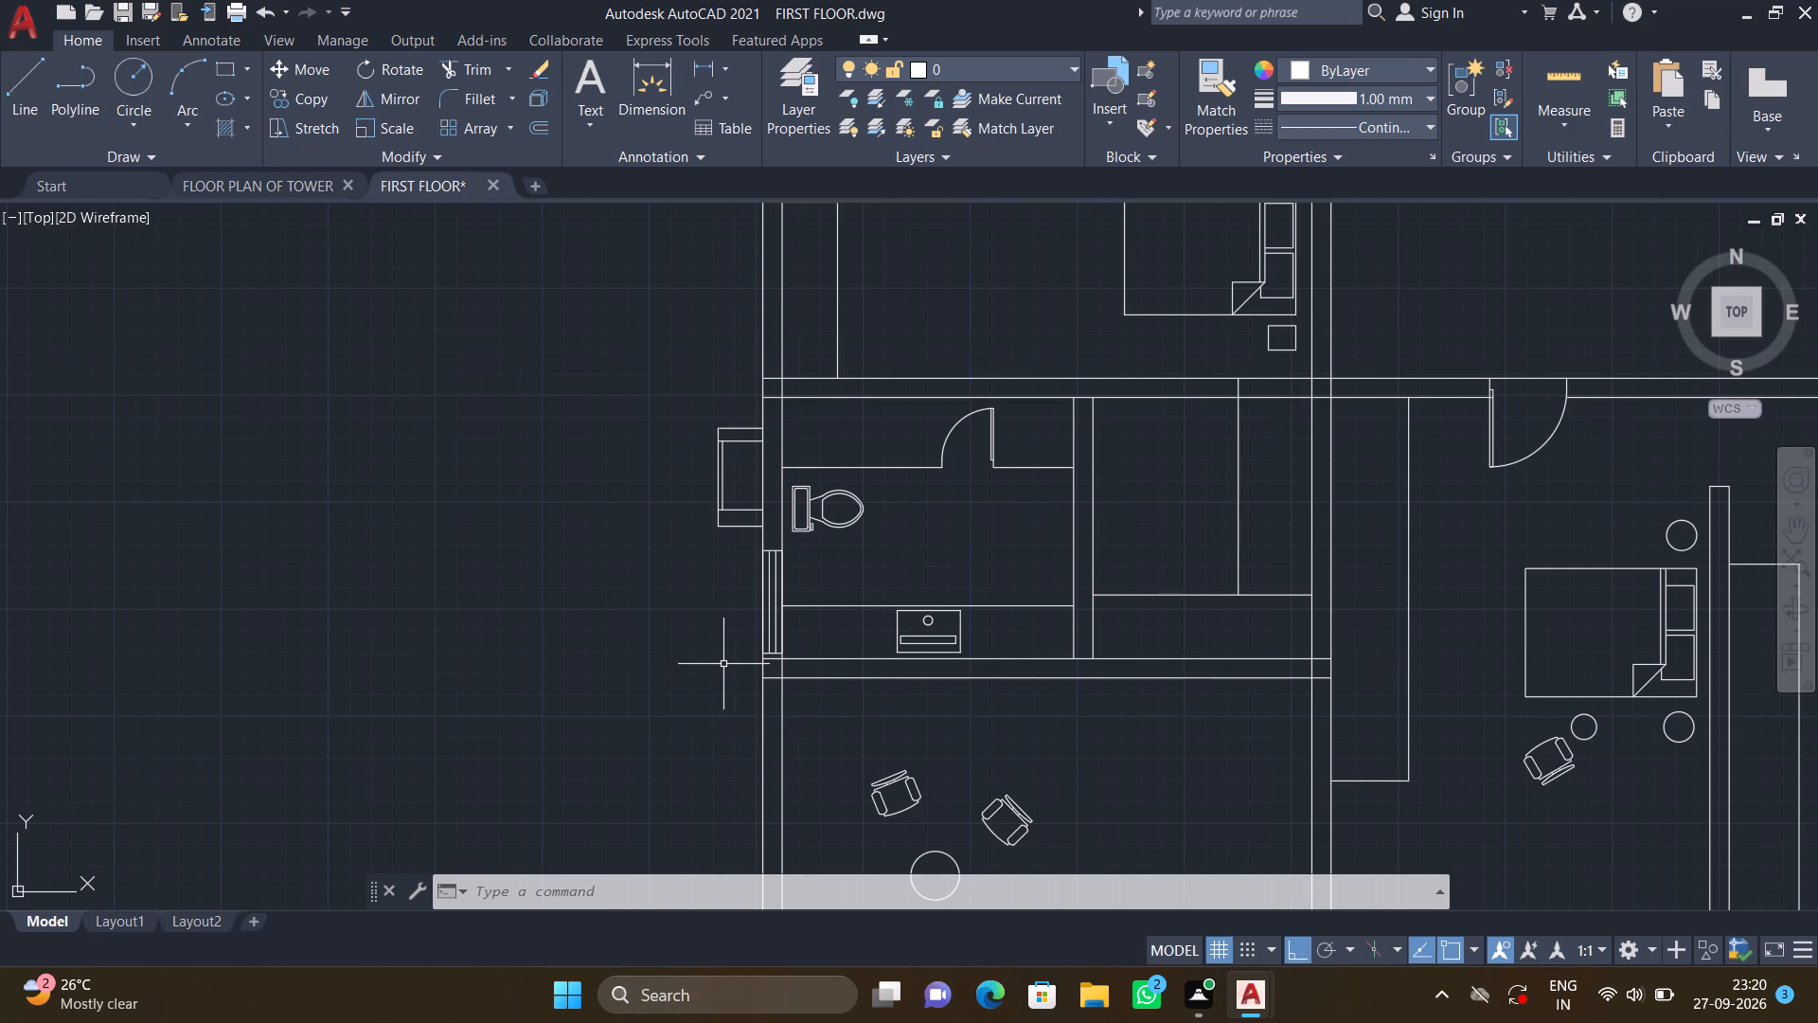
pyautogui.scroll(2, 724, 592)
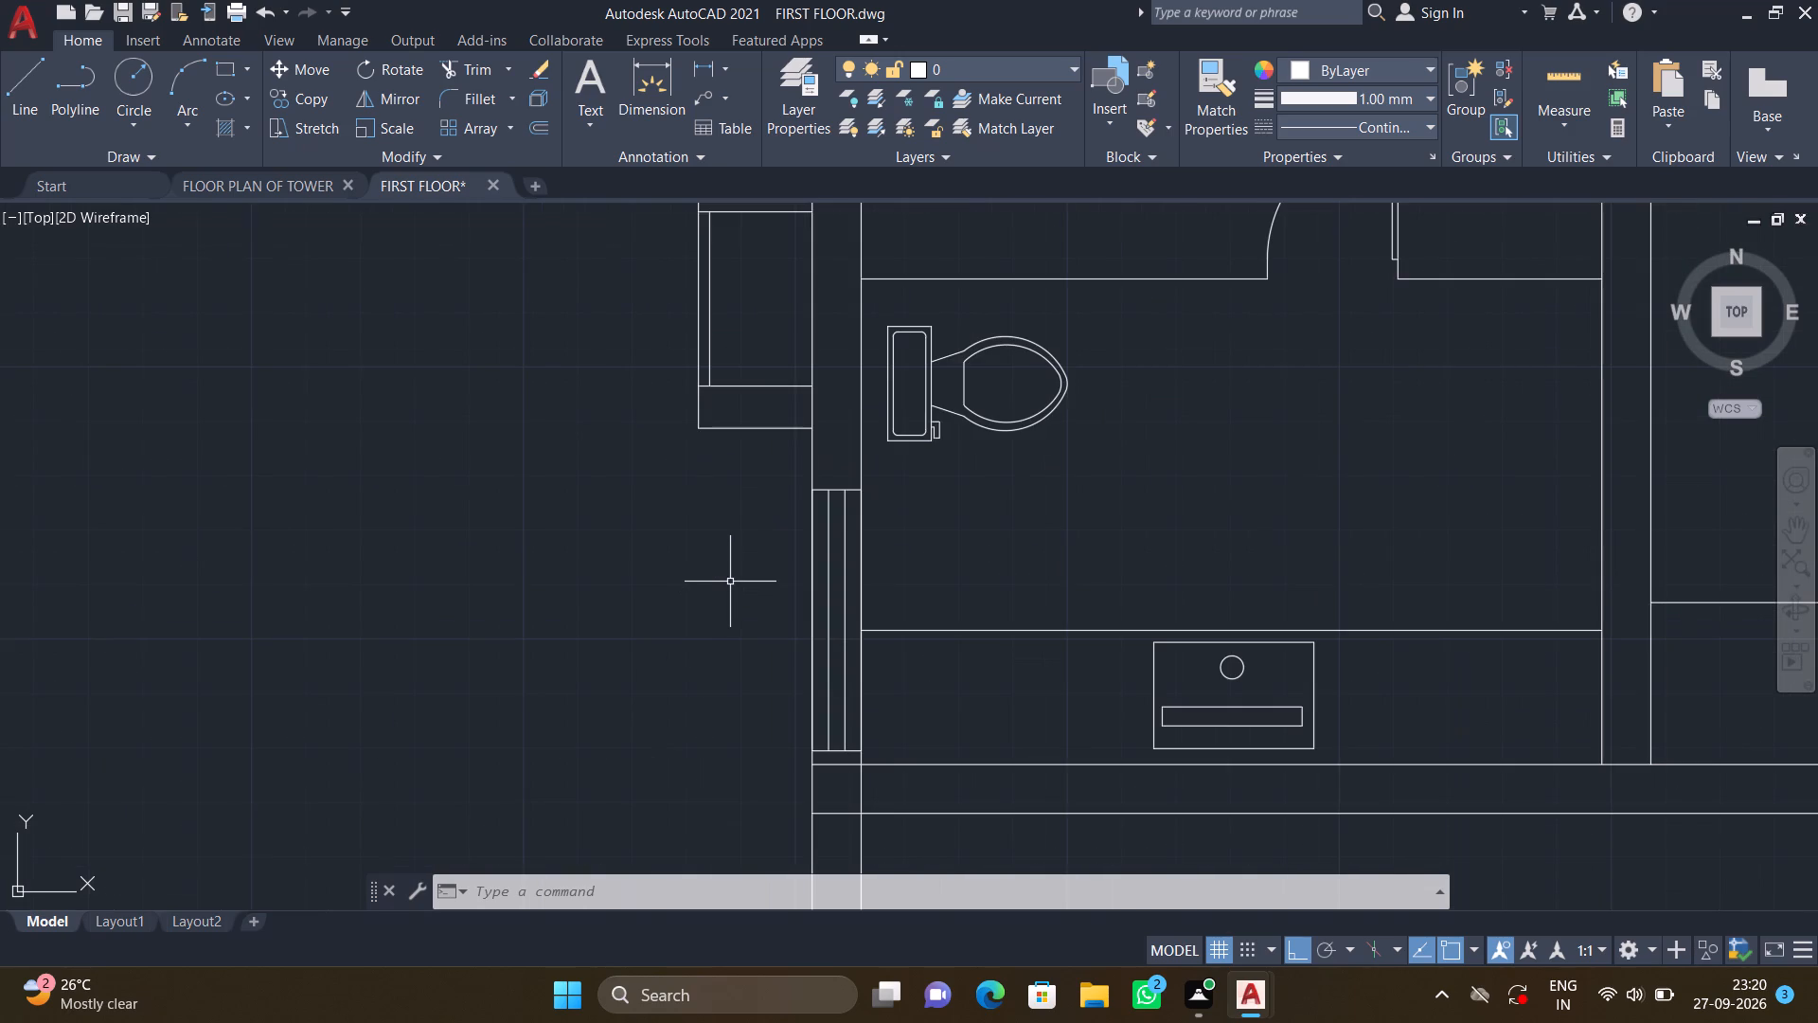
pyautogui.press('l')
pyautogui.press('Return')
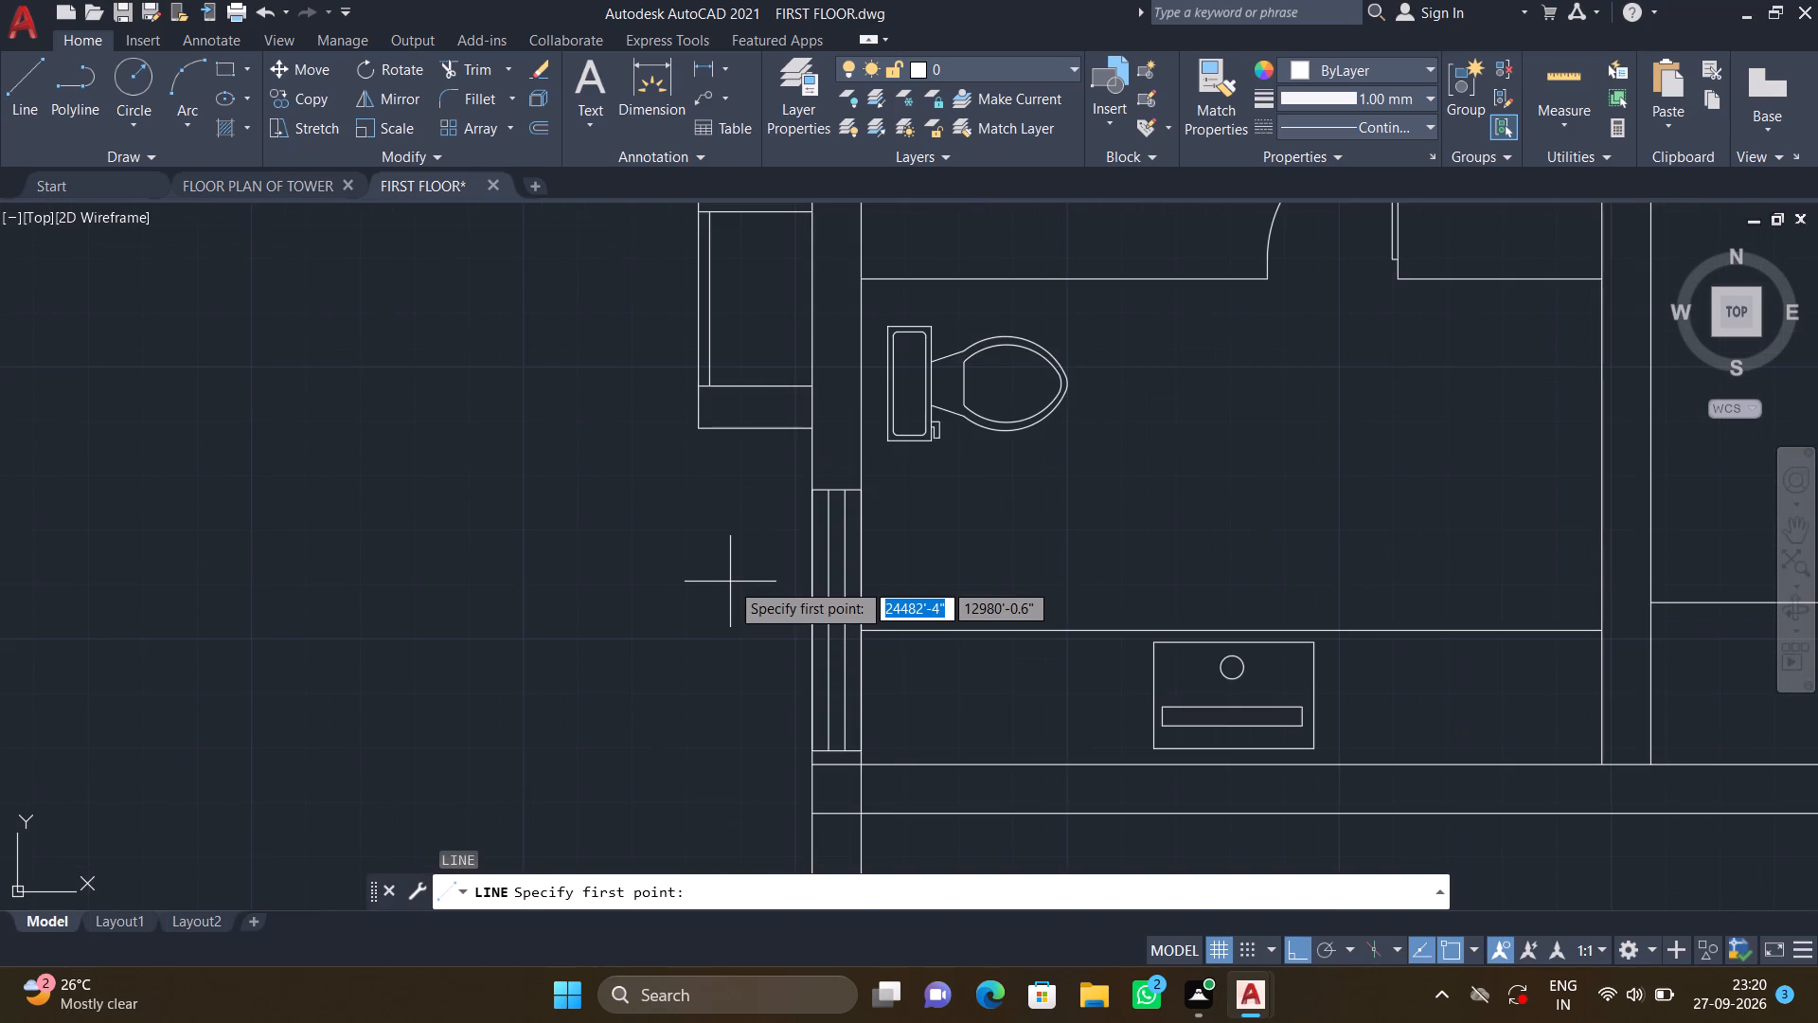
pyautogui.scroll(1, 803, 485)
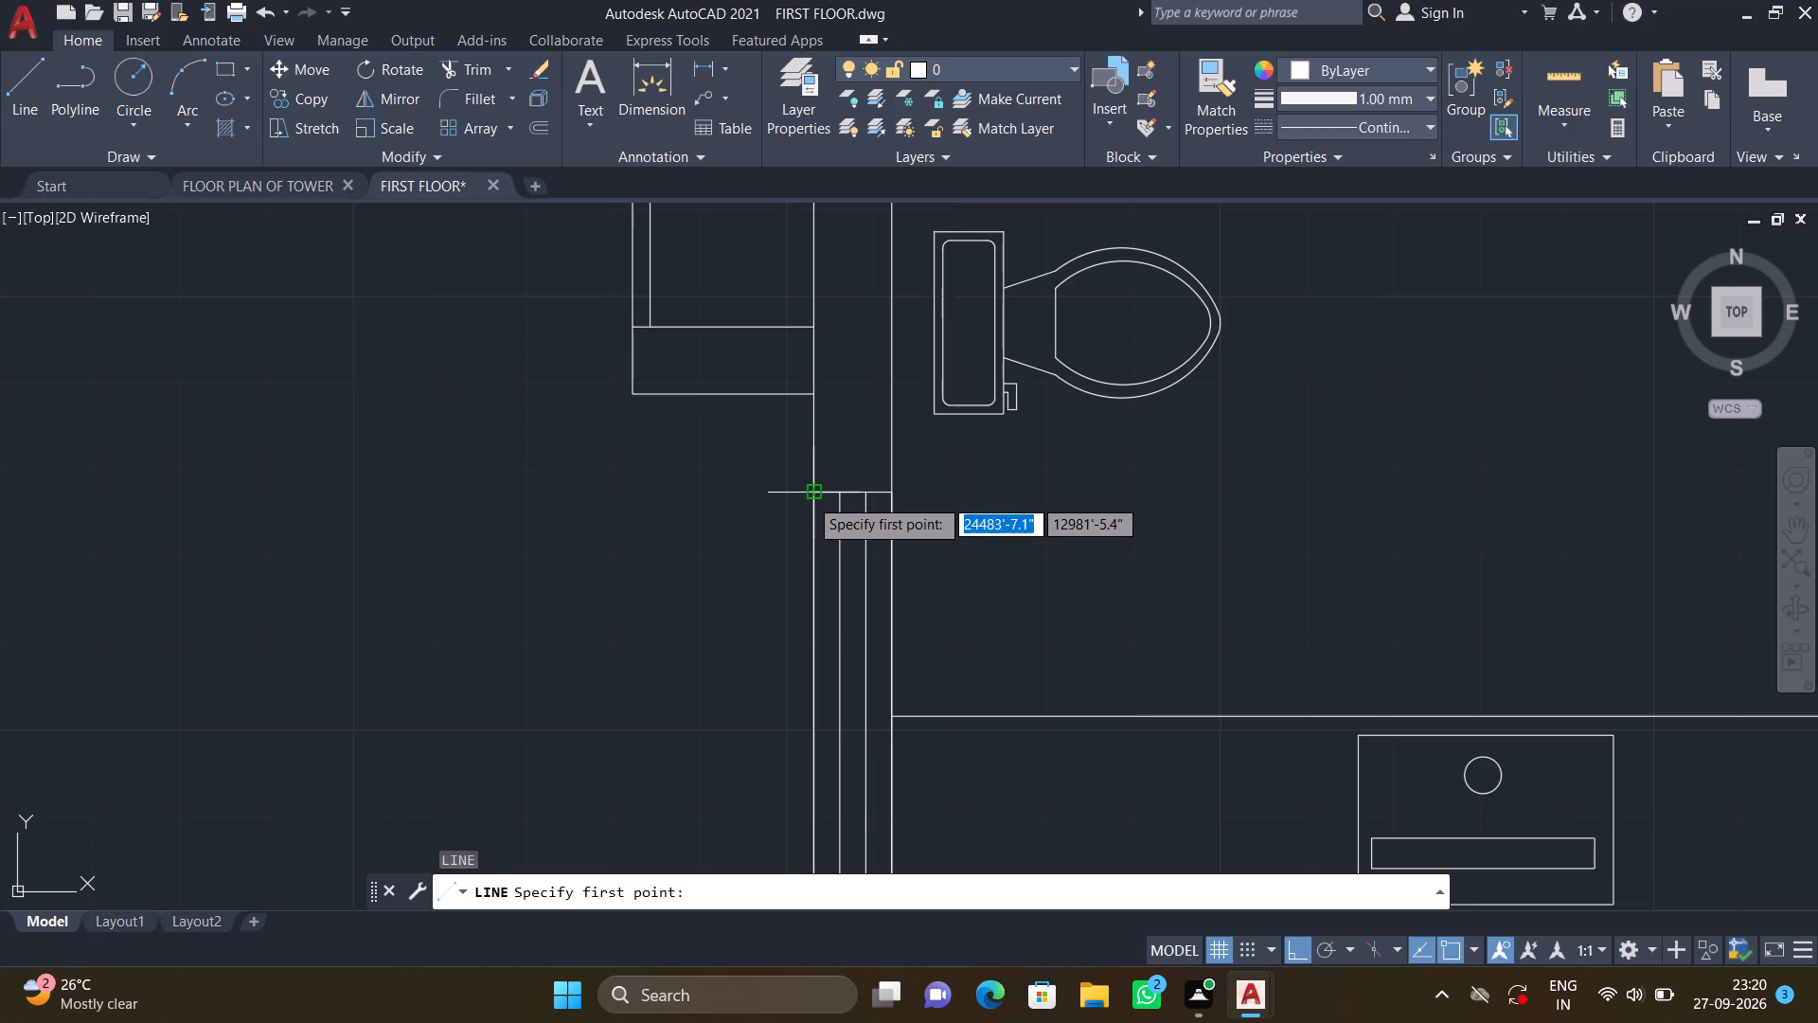
pyautogui.click(815, 490)
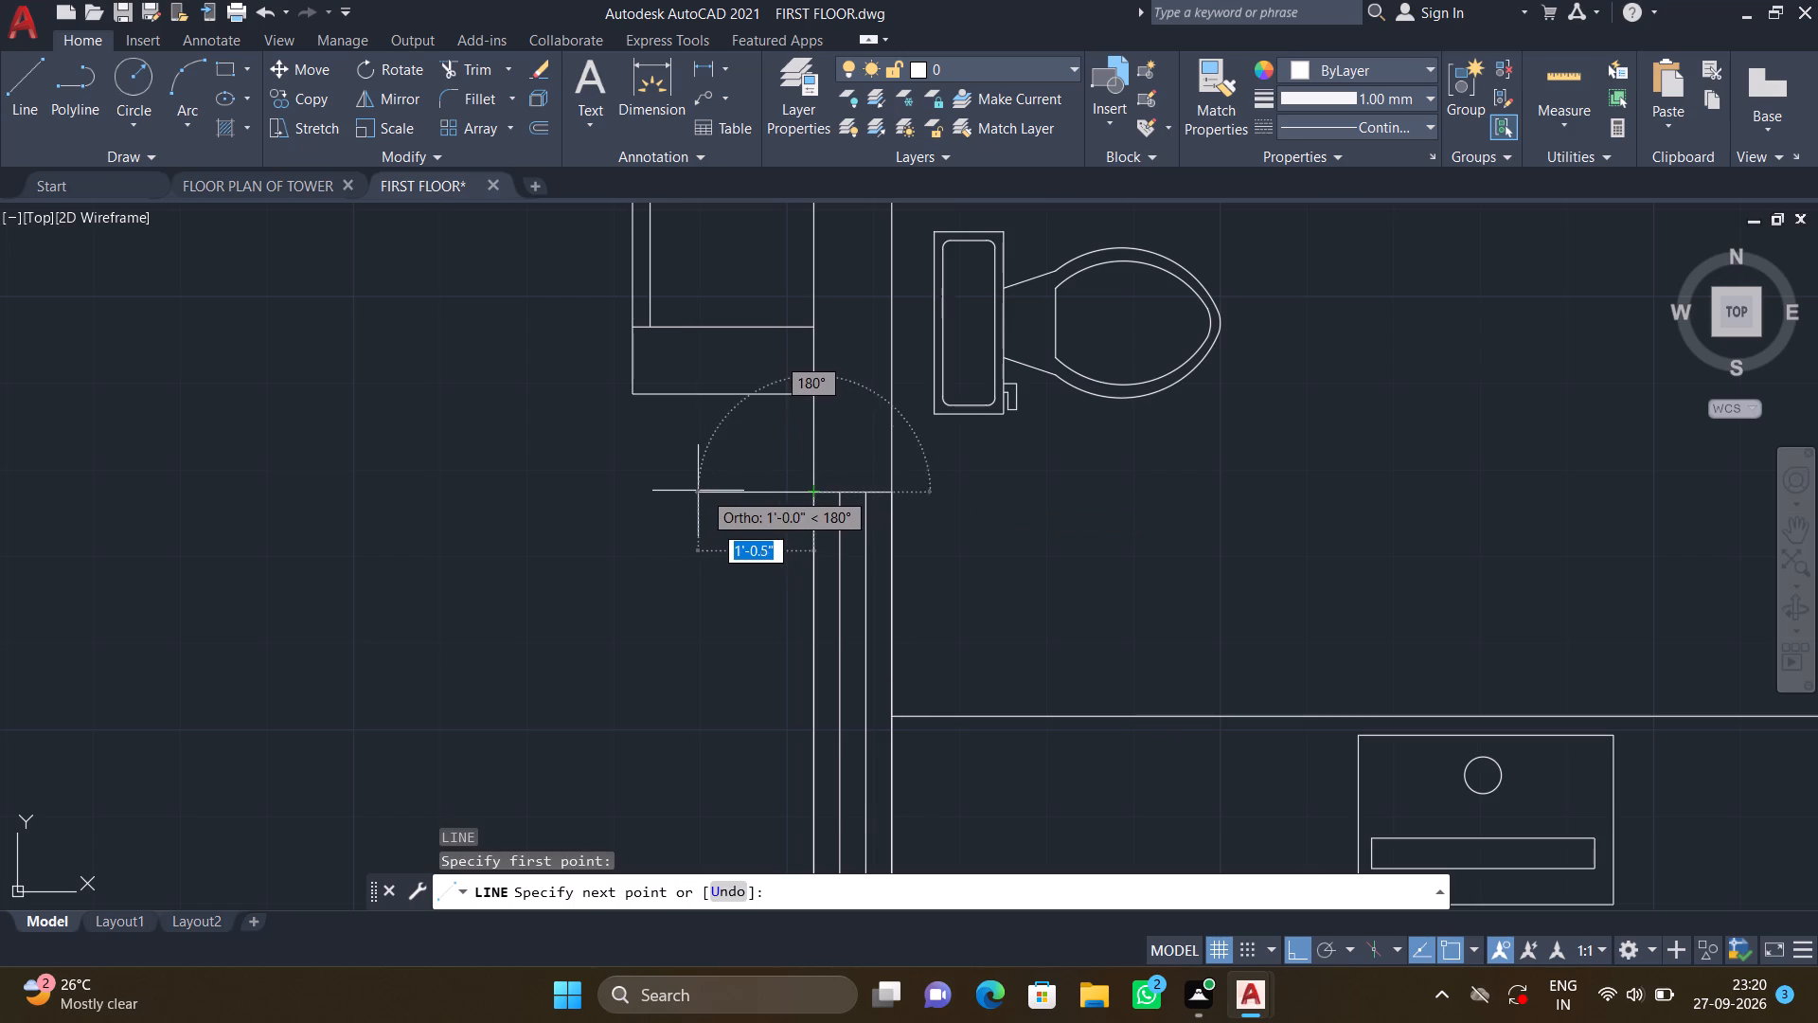
pyautogui.click(704, 490)
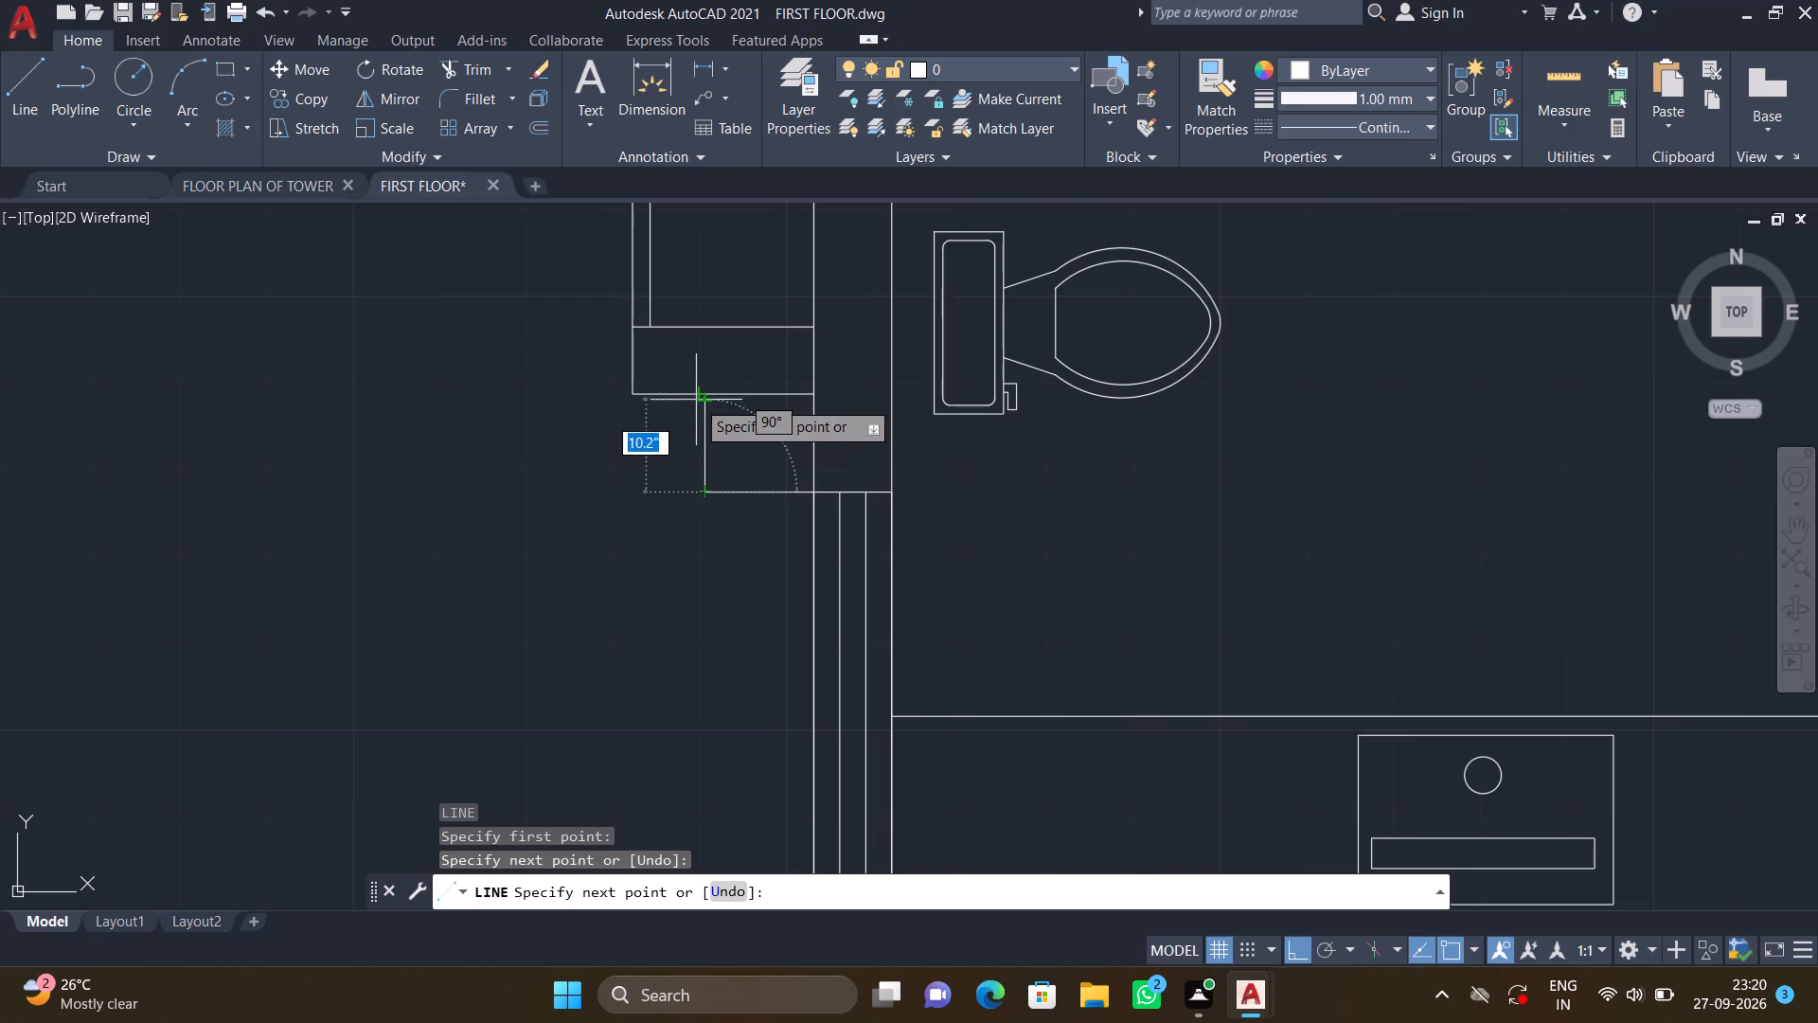
pyautogui.click(701, 393)
pyautogui.press('Return')
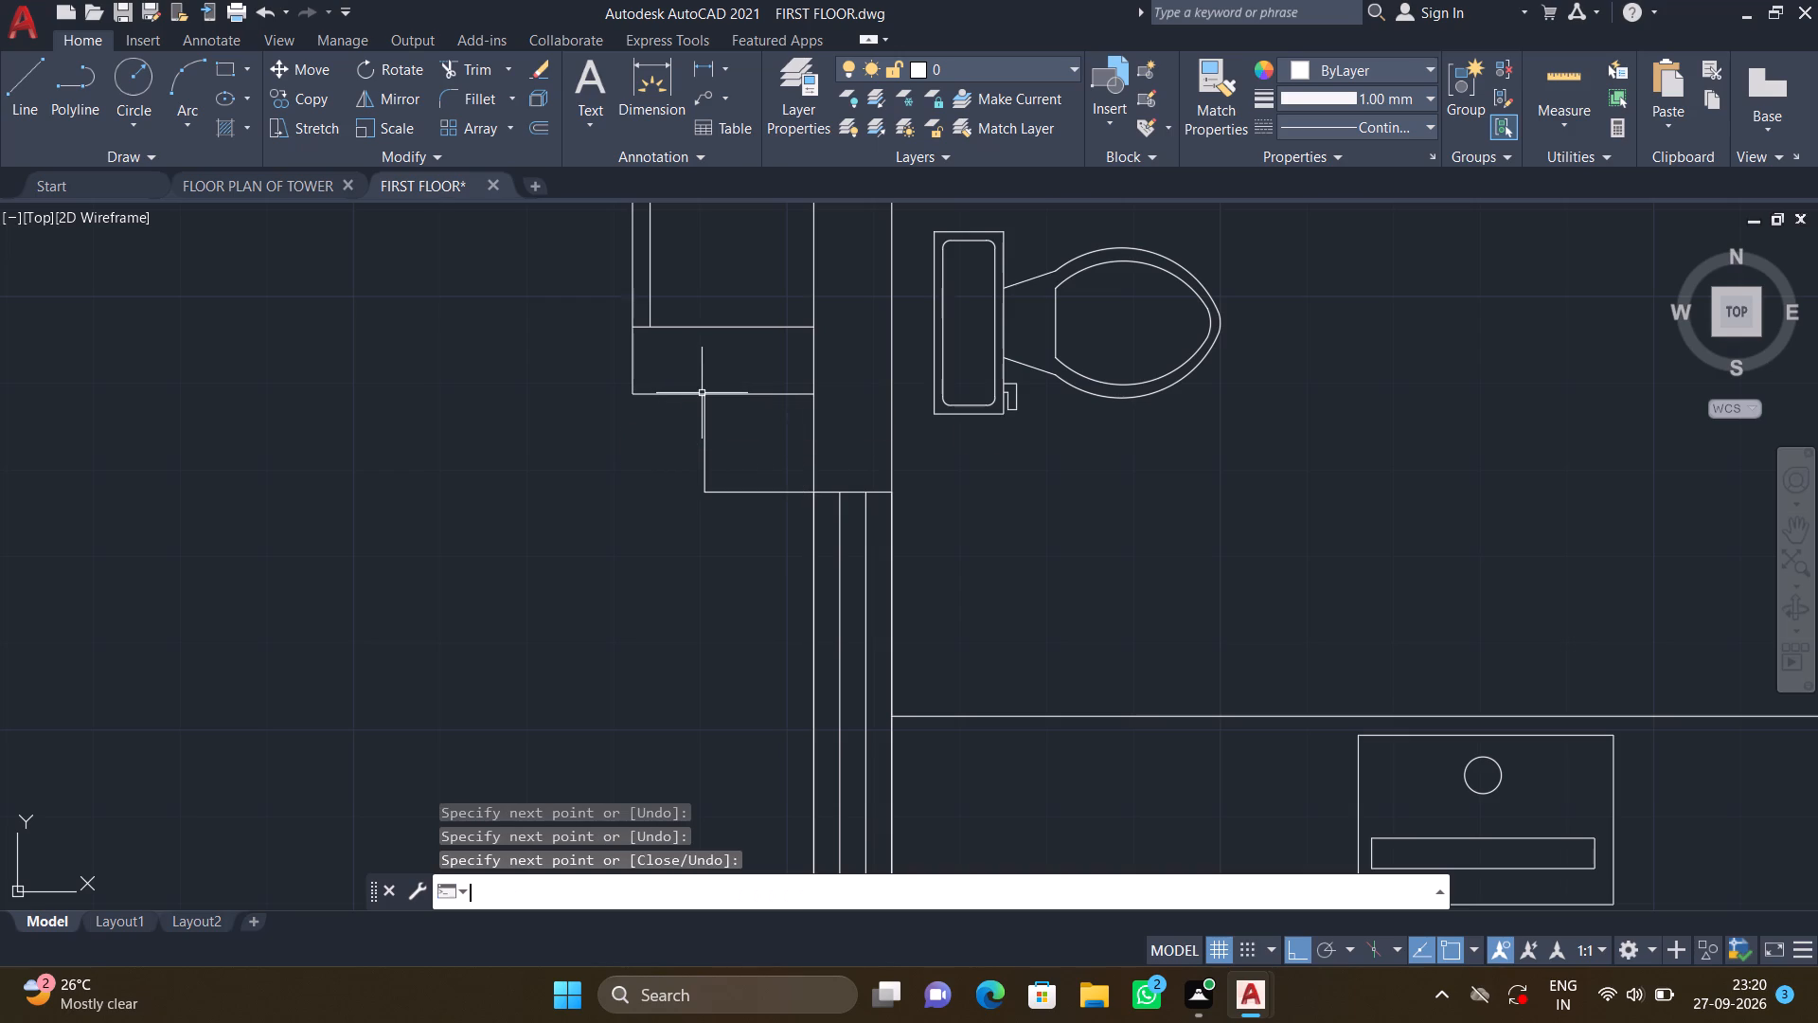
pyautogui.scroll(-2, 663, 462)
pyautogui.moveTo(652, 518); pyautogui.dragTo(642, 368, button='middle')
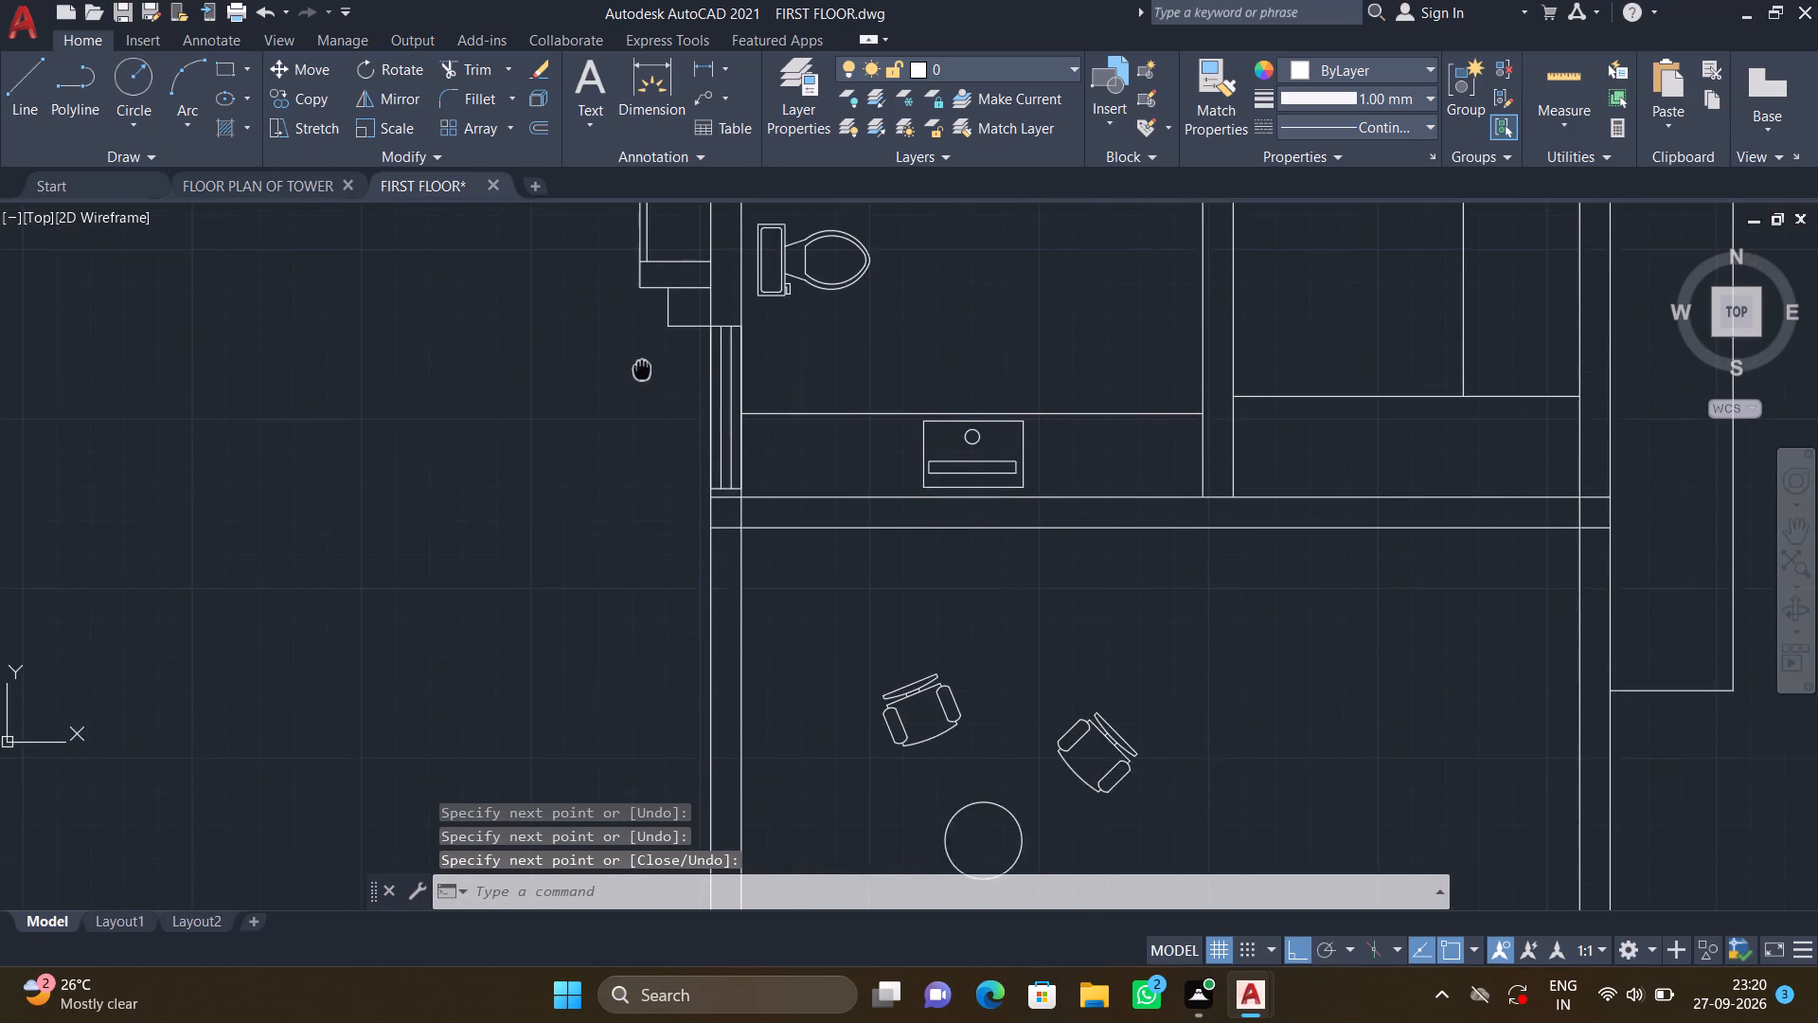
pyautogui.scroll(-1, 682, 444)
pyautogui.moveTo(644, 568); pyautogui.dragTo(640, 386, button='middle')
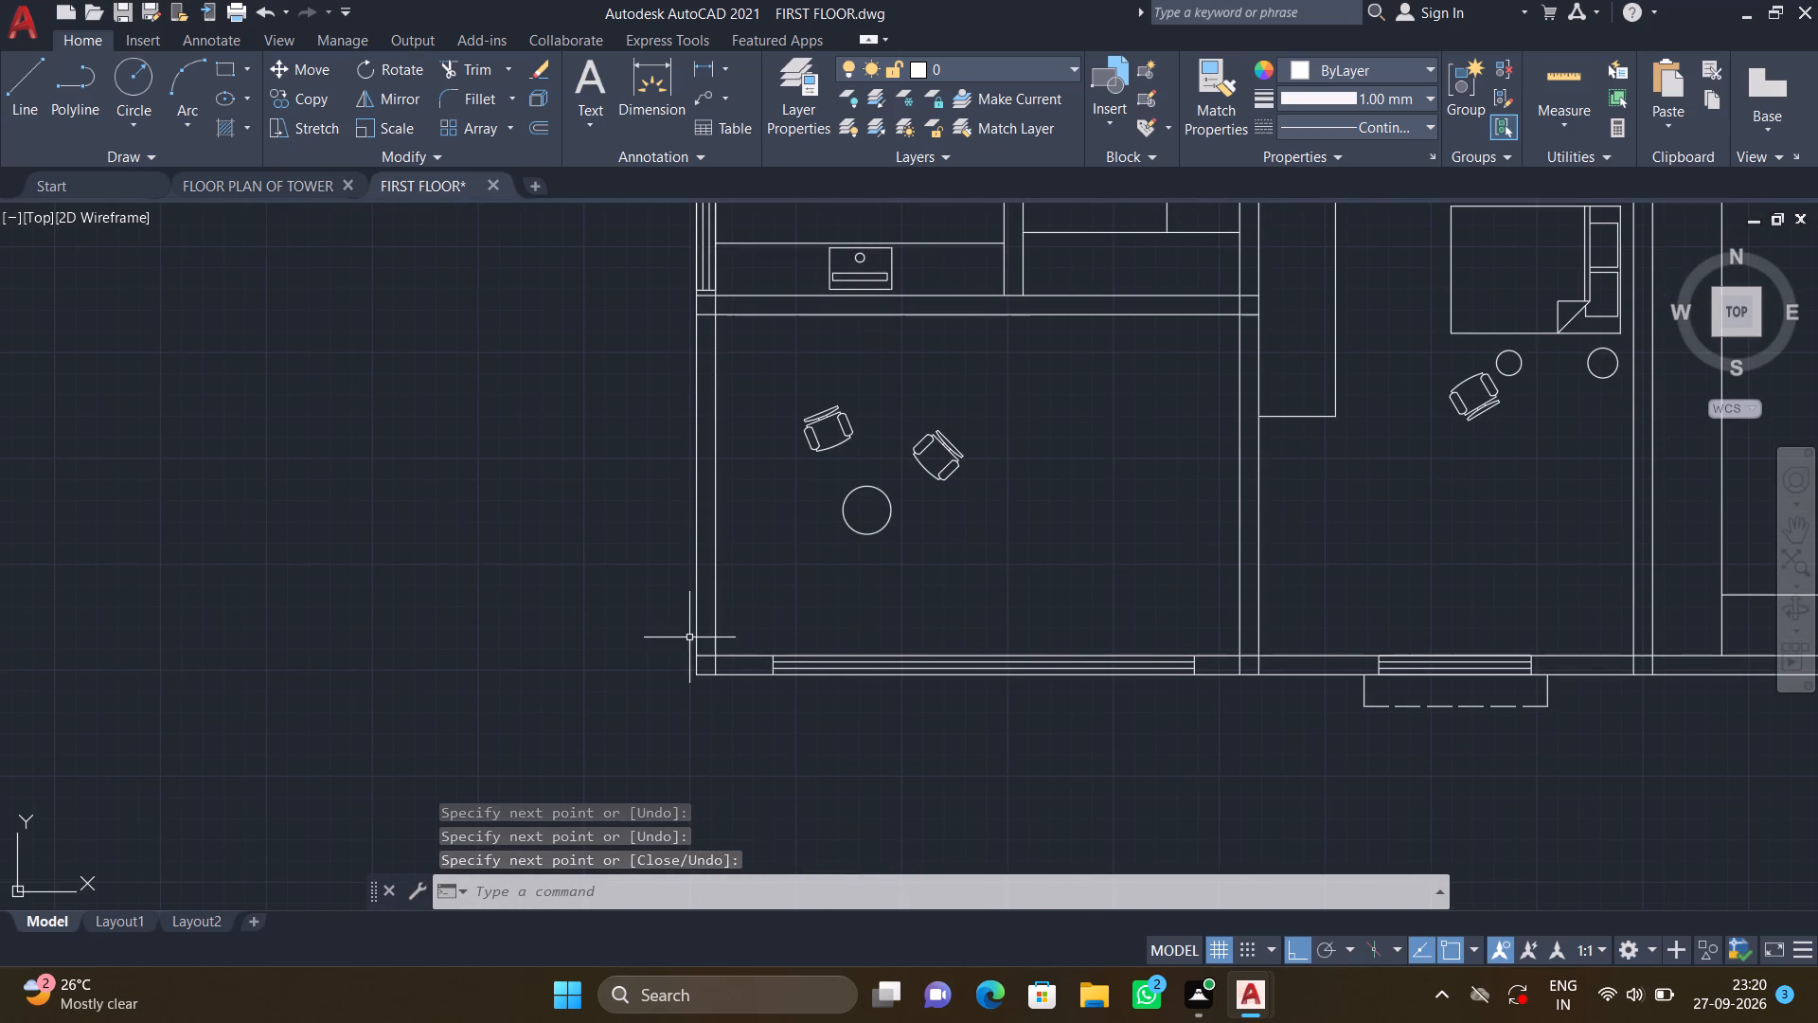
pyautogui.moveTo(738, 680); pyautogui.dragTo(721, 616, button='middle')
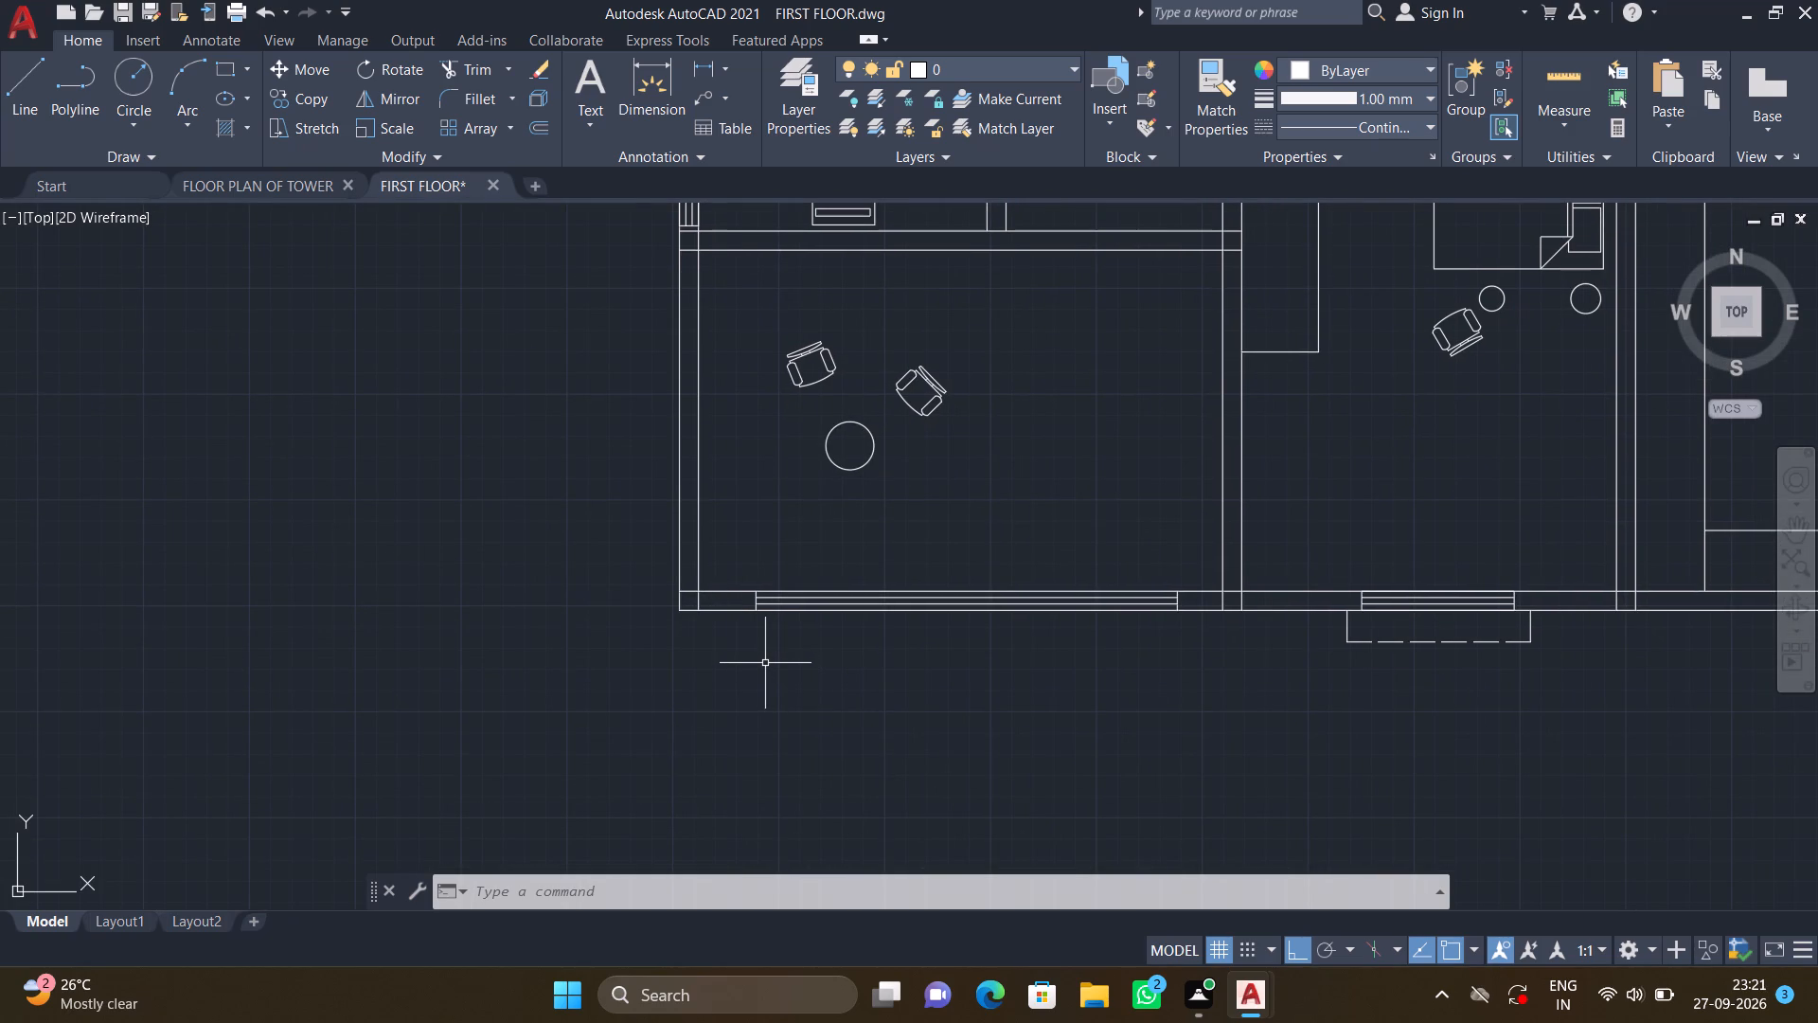
# Draw a slanted line from the large south window's southwest corner to about 1'-10" below the building corner, closing it north to that corner.
pyautogui.moveTo(743, 672); pyautogui.dragTo(737, 630, button='middle')
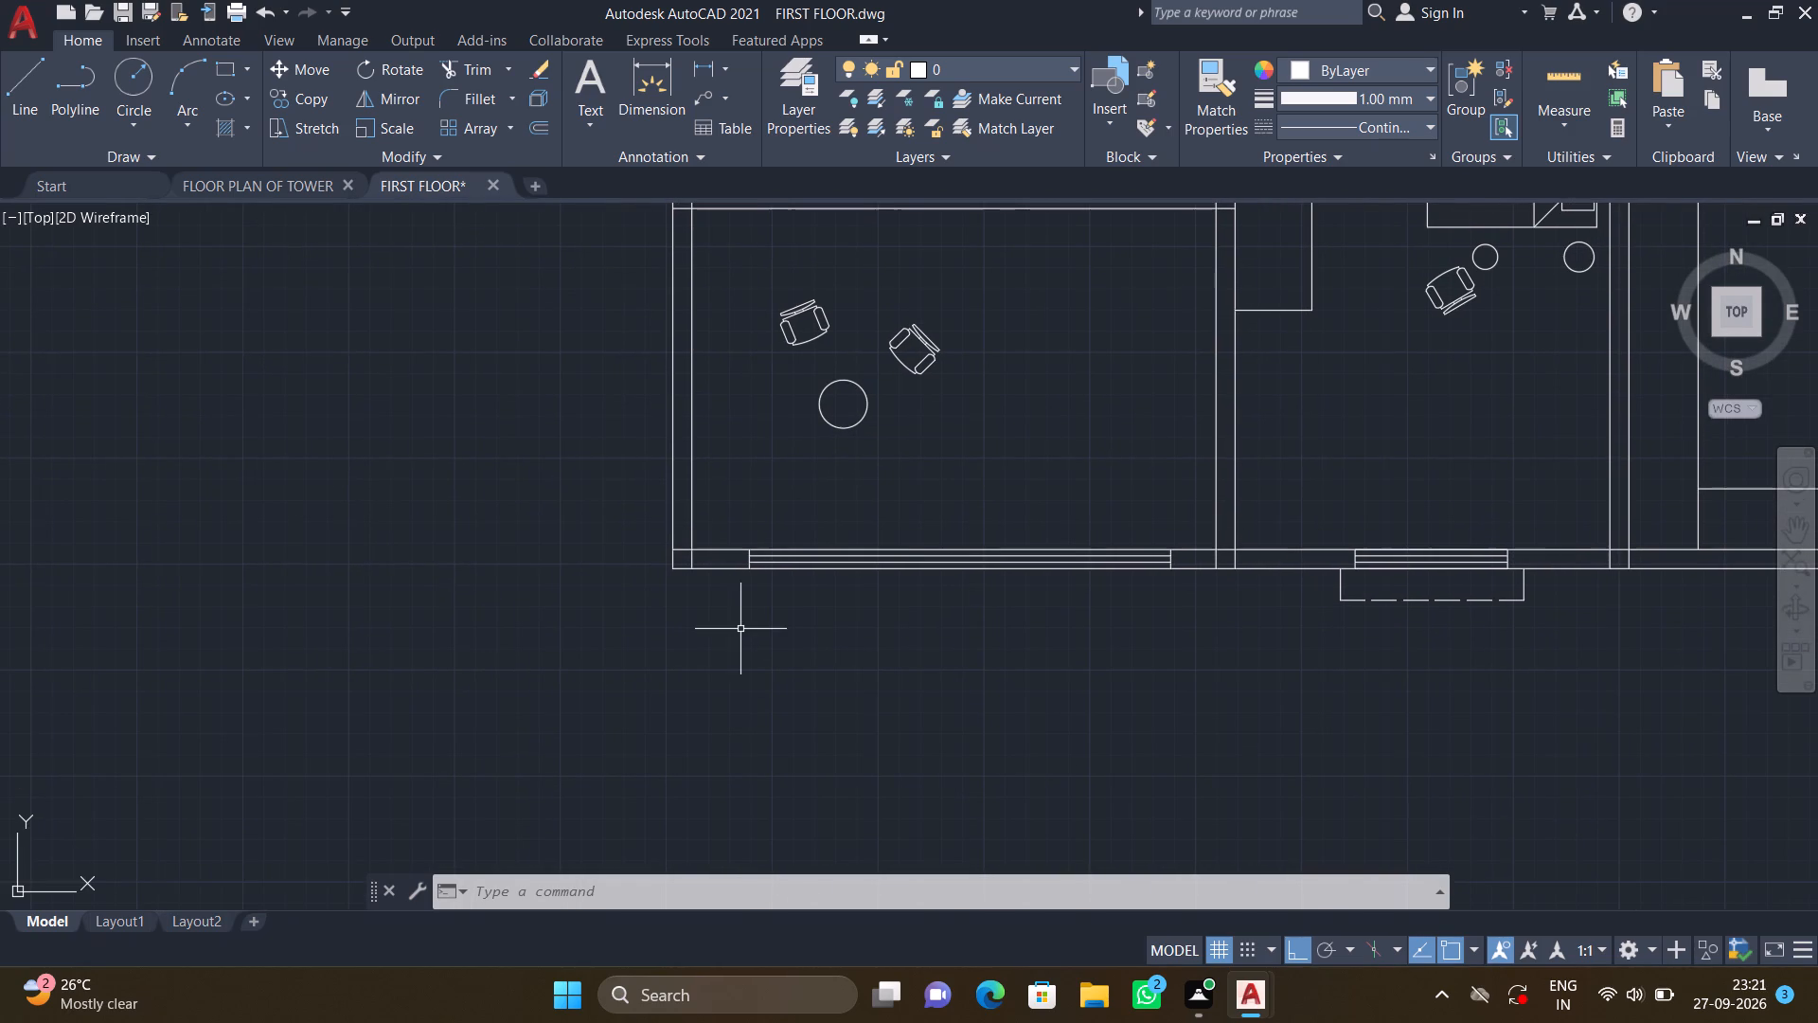
pyautogui.press('l')
pyautogui.press('Return')
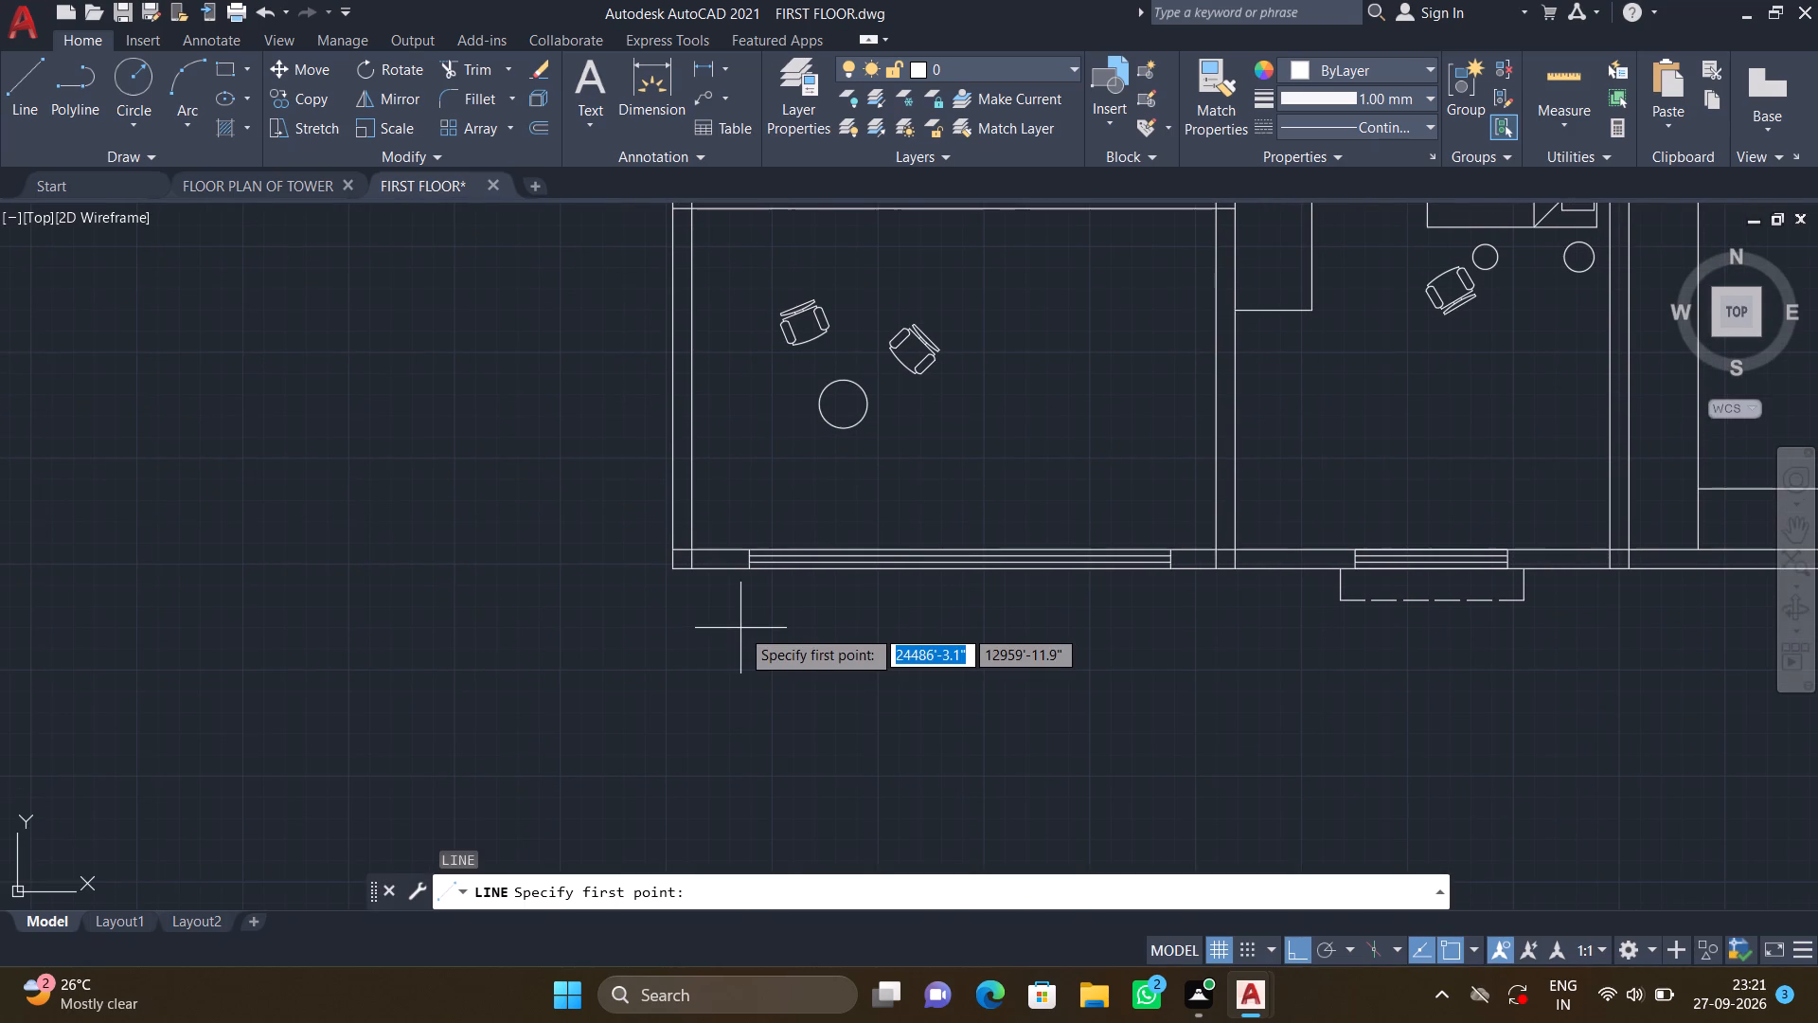
pyautogui.click(750, 575)
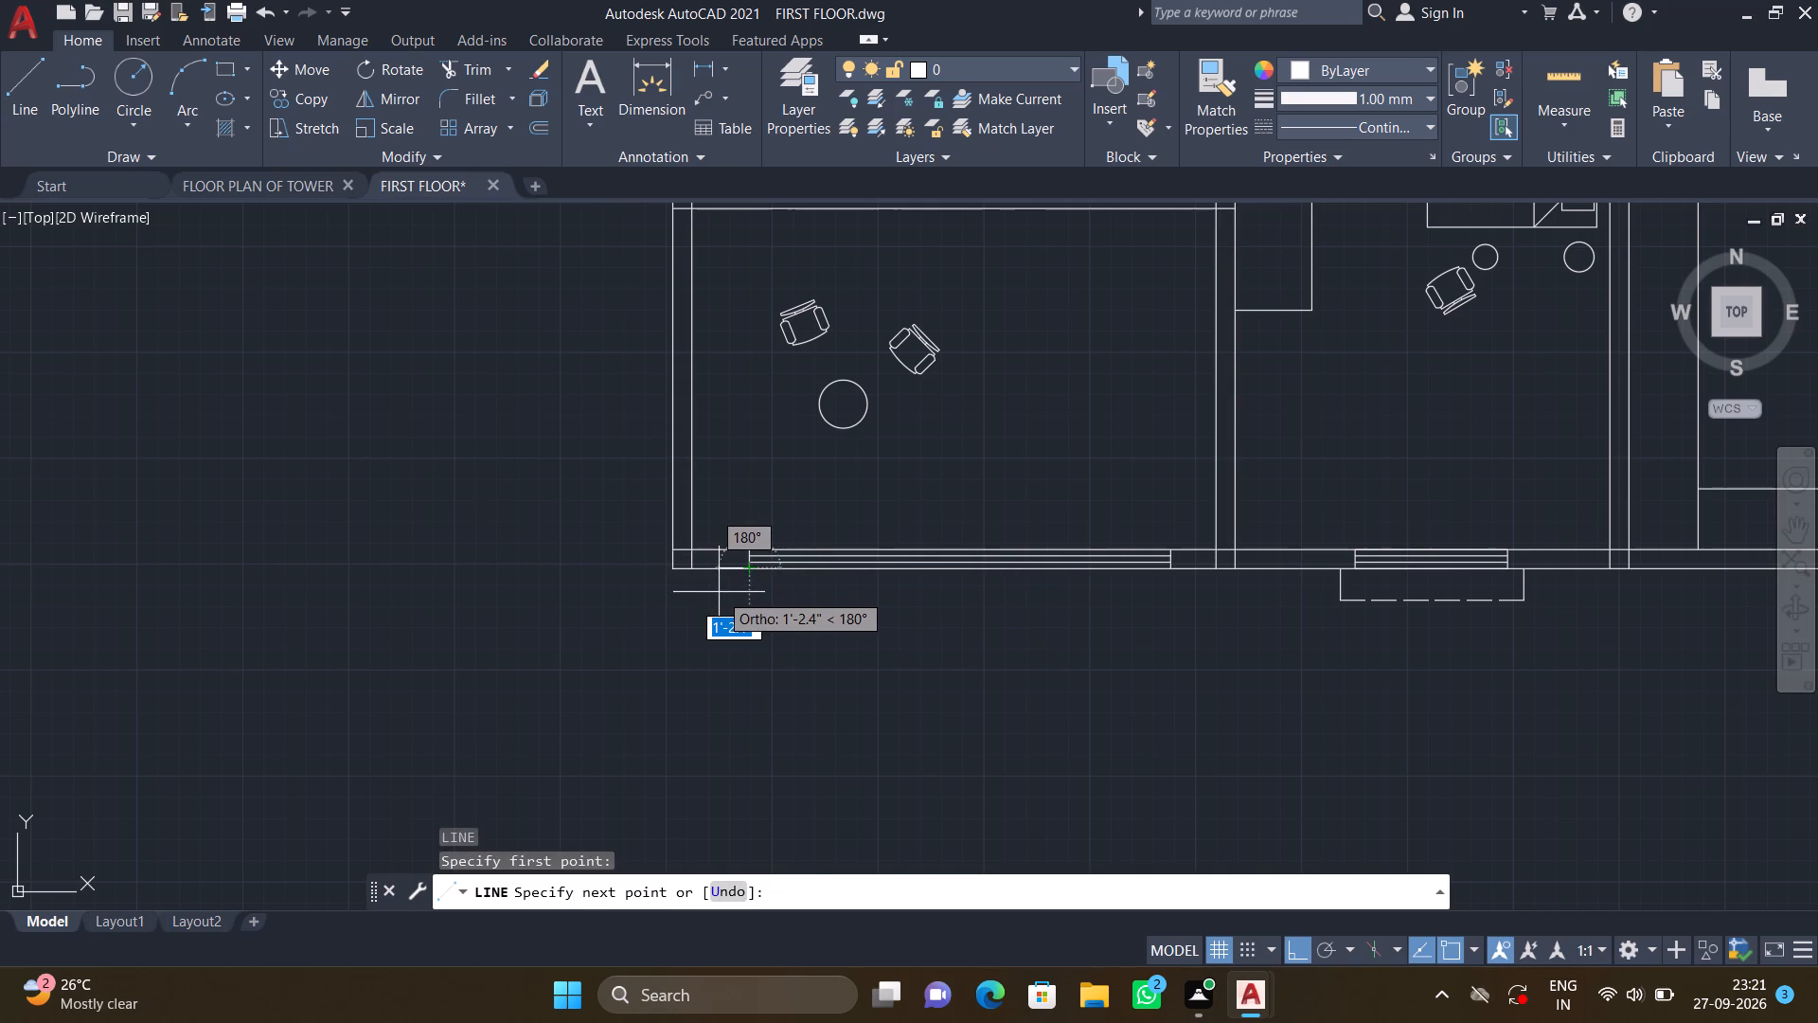
pyautogui.press('F8')
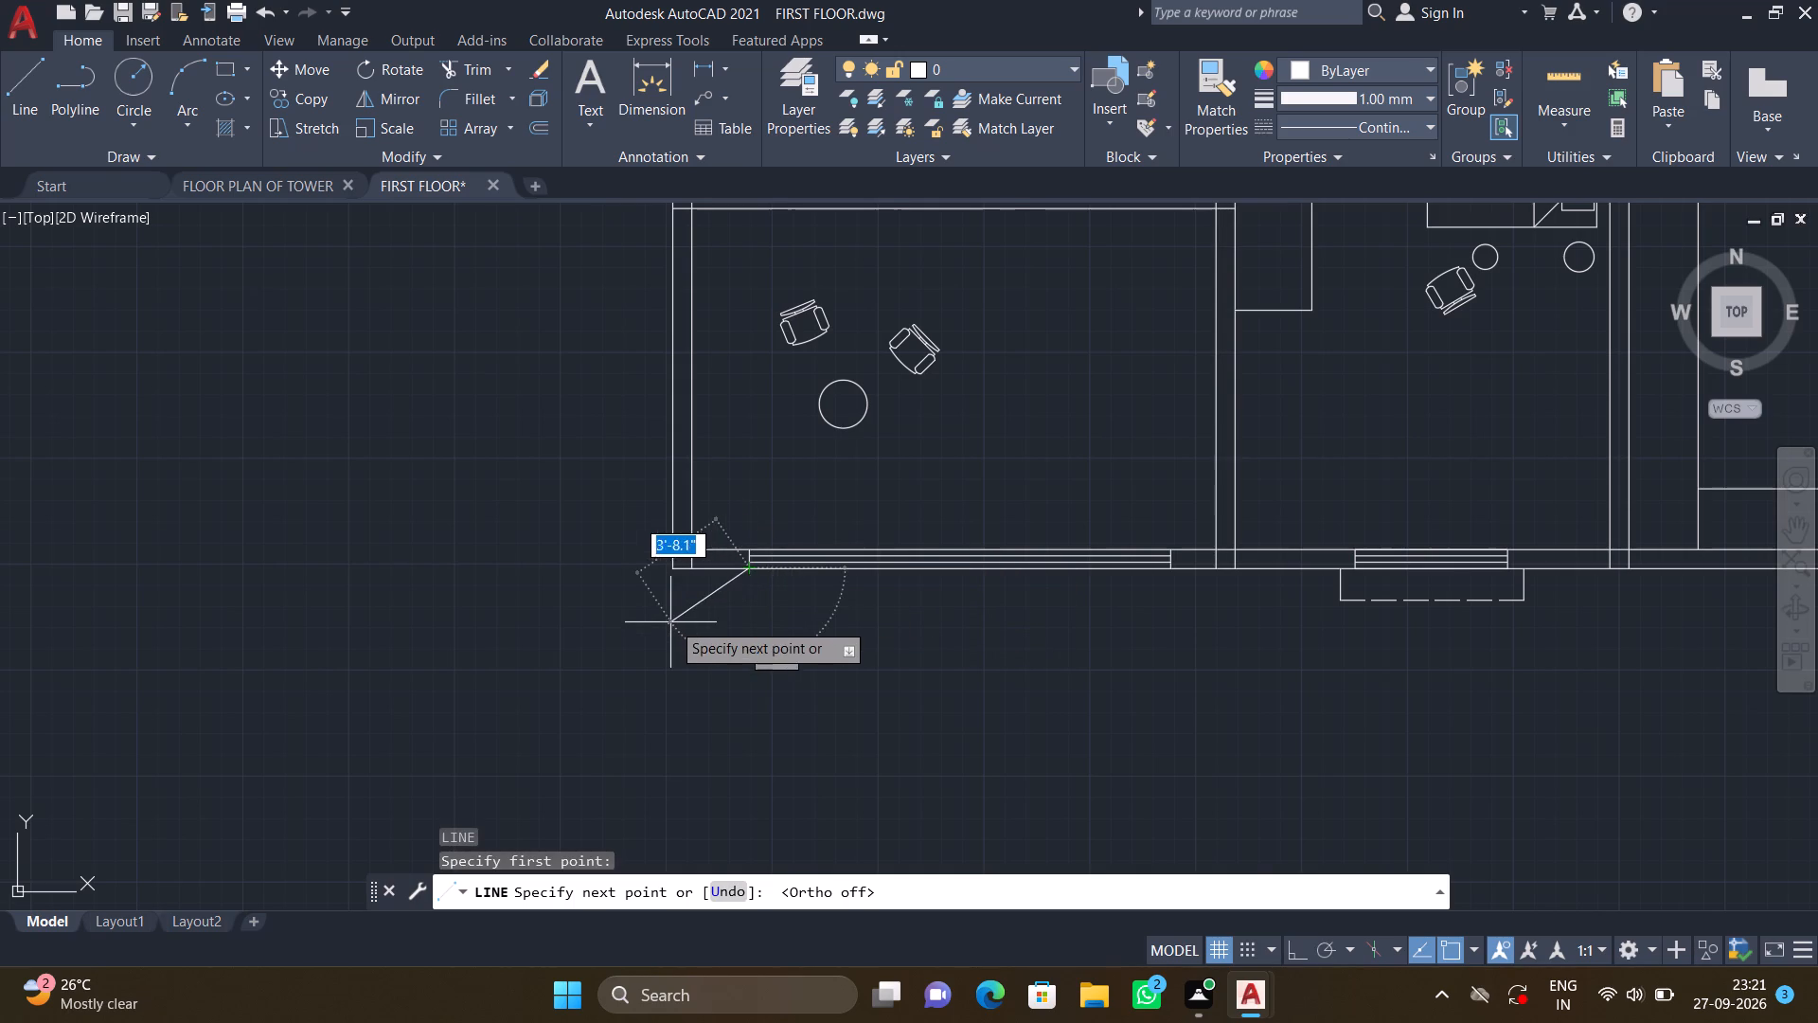
pyautogui.scroll(2, 677, 620)
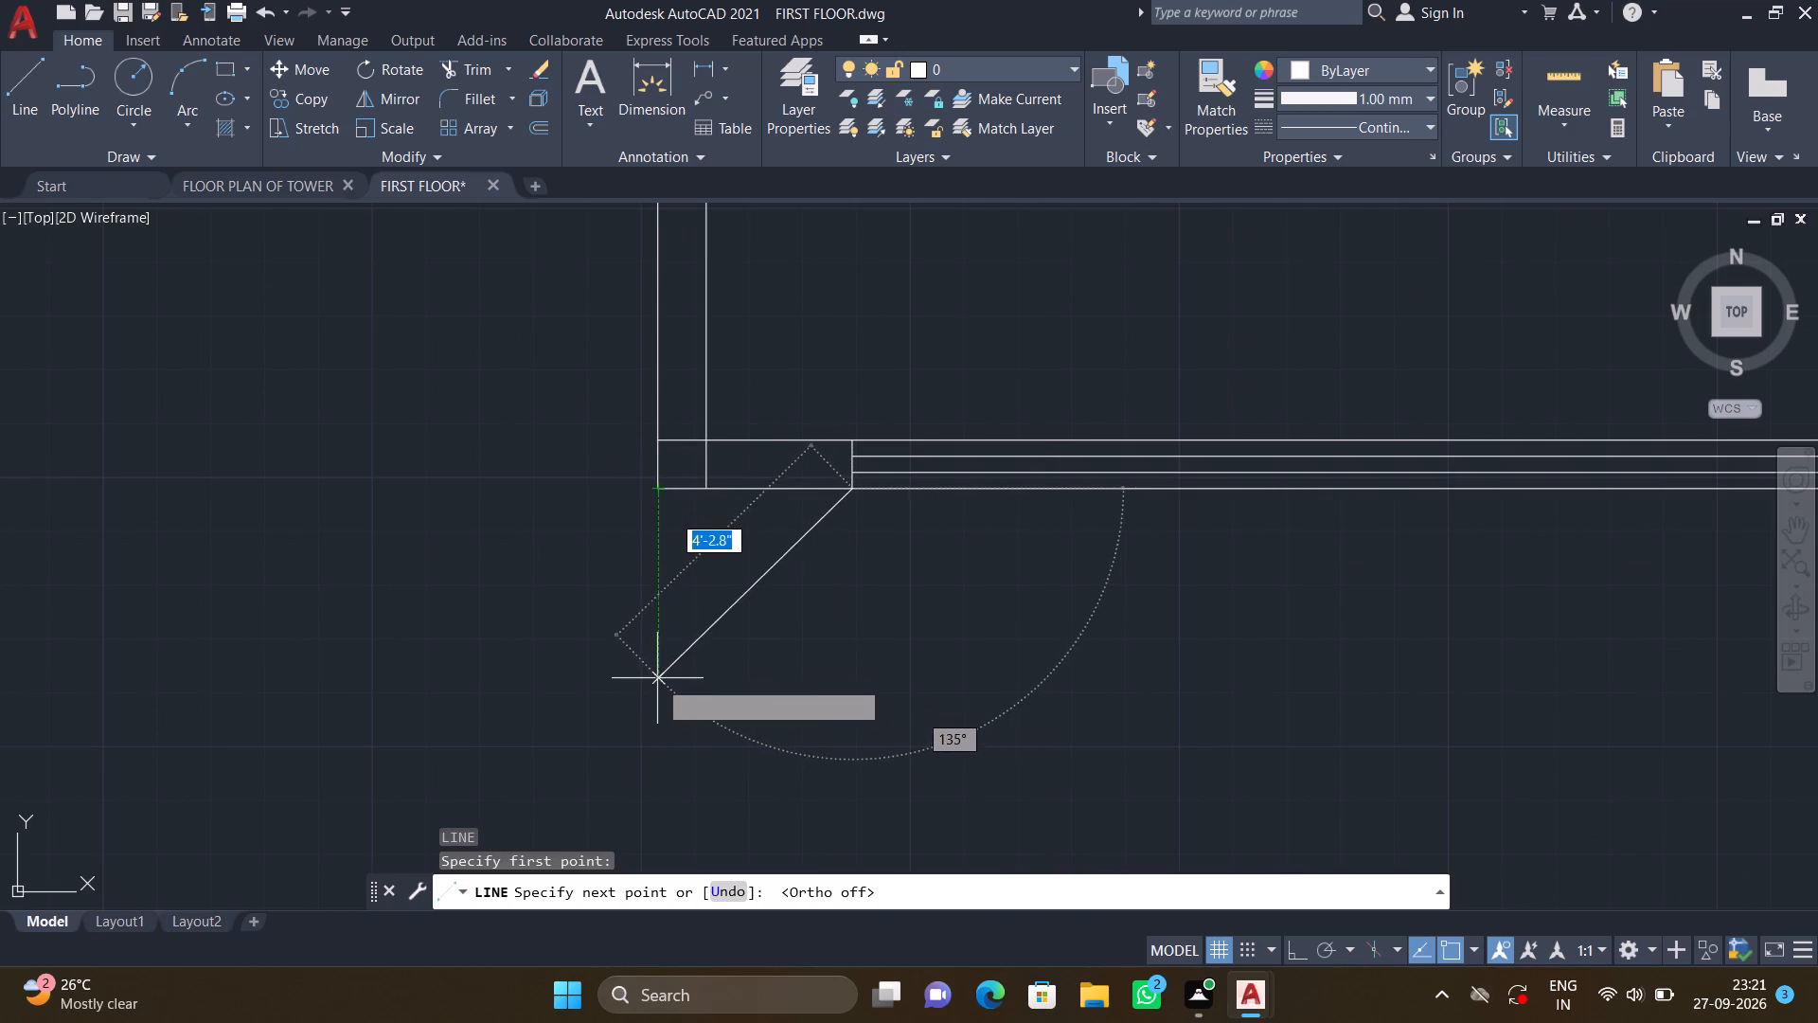
pyautogui.click(657, 609)
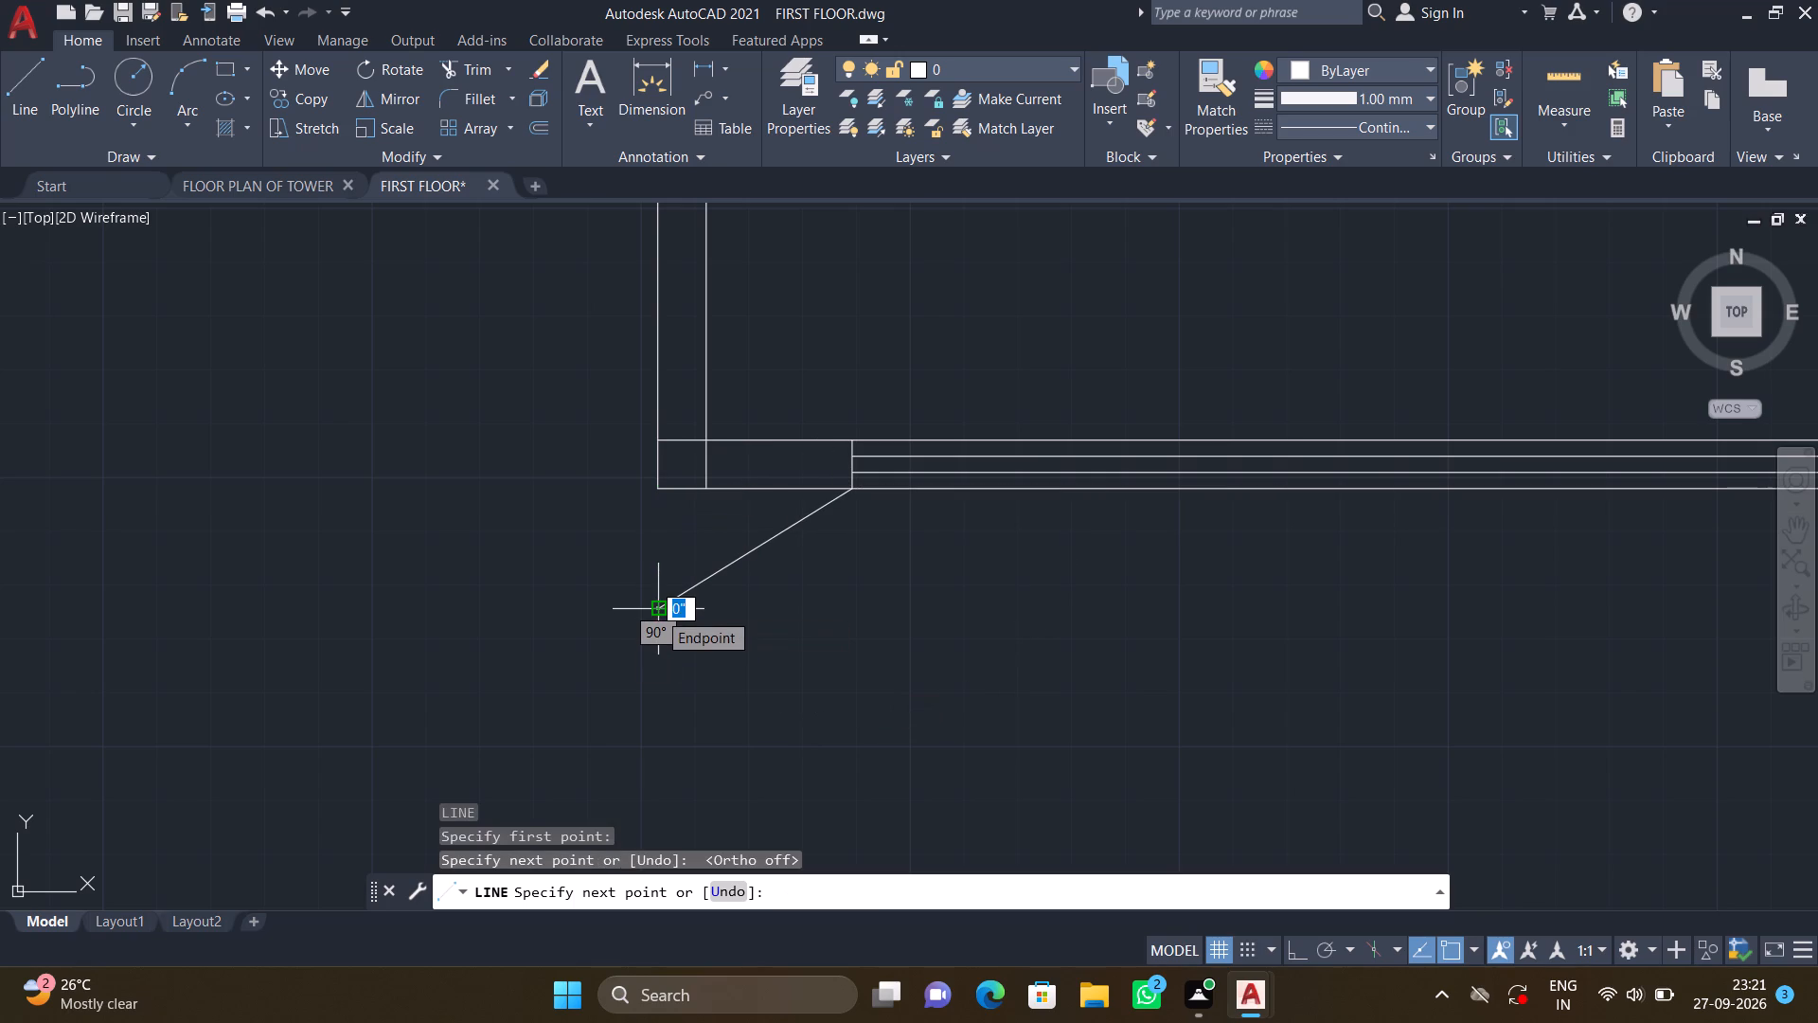
pyautogui.press('F8')
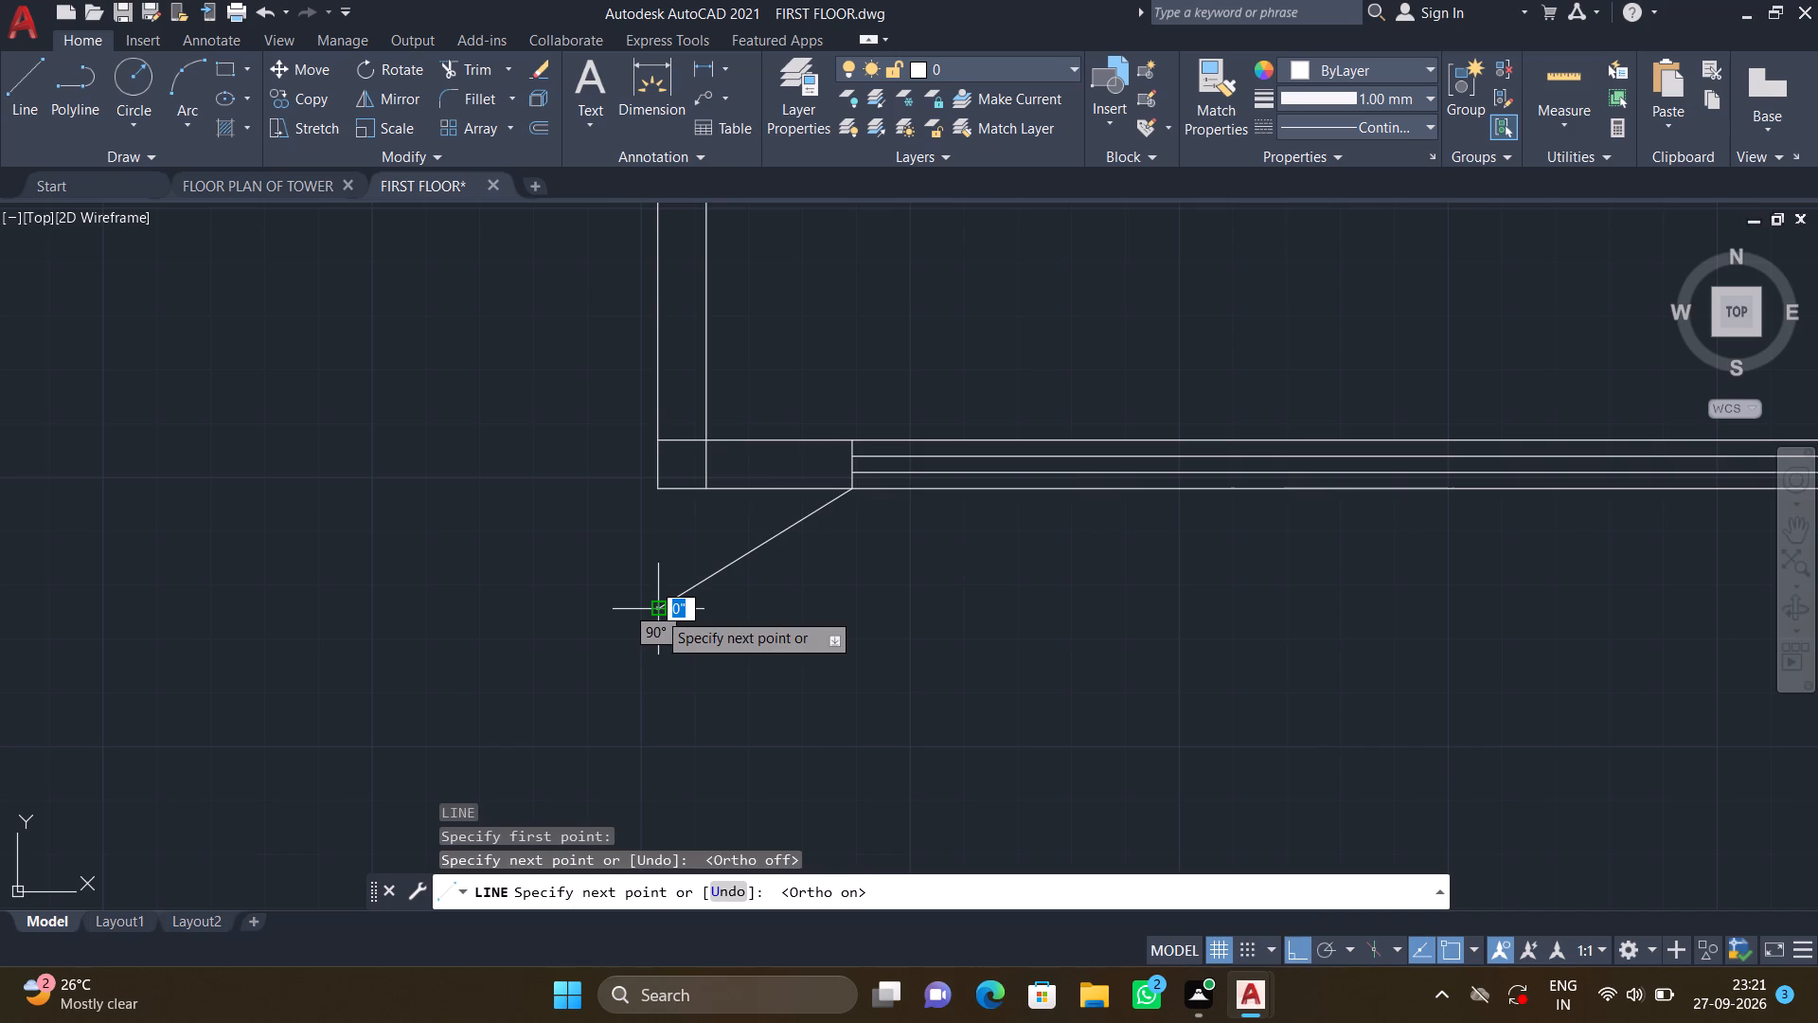
pyautogui.click(654, 490)
pyautogui.press('Return')
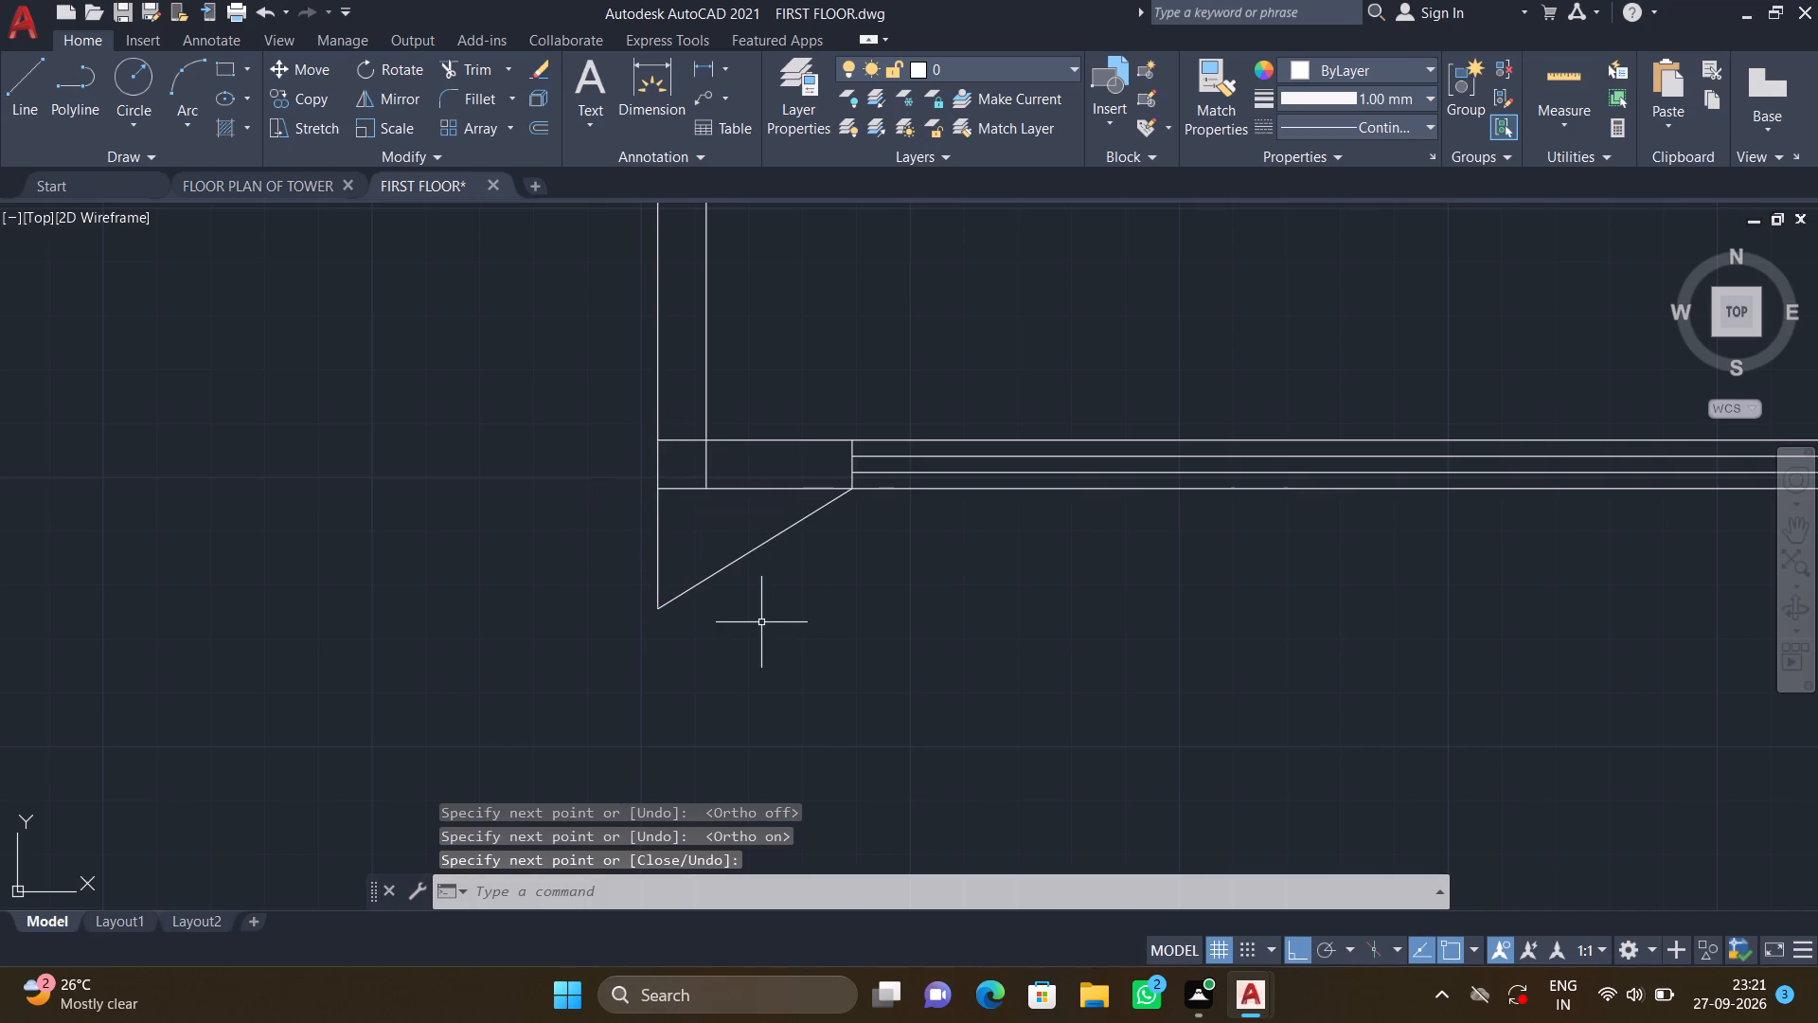
# Draw a line about 38'-7" east from the slanted outline's south tip, past the dashed window outline, and turn it north to the wall.
pyautogui.scroll(-1, 817, 607)
pyautogui.moveTo(945, 619); pyautogui.dragTo(722, 560, button='middle')
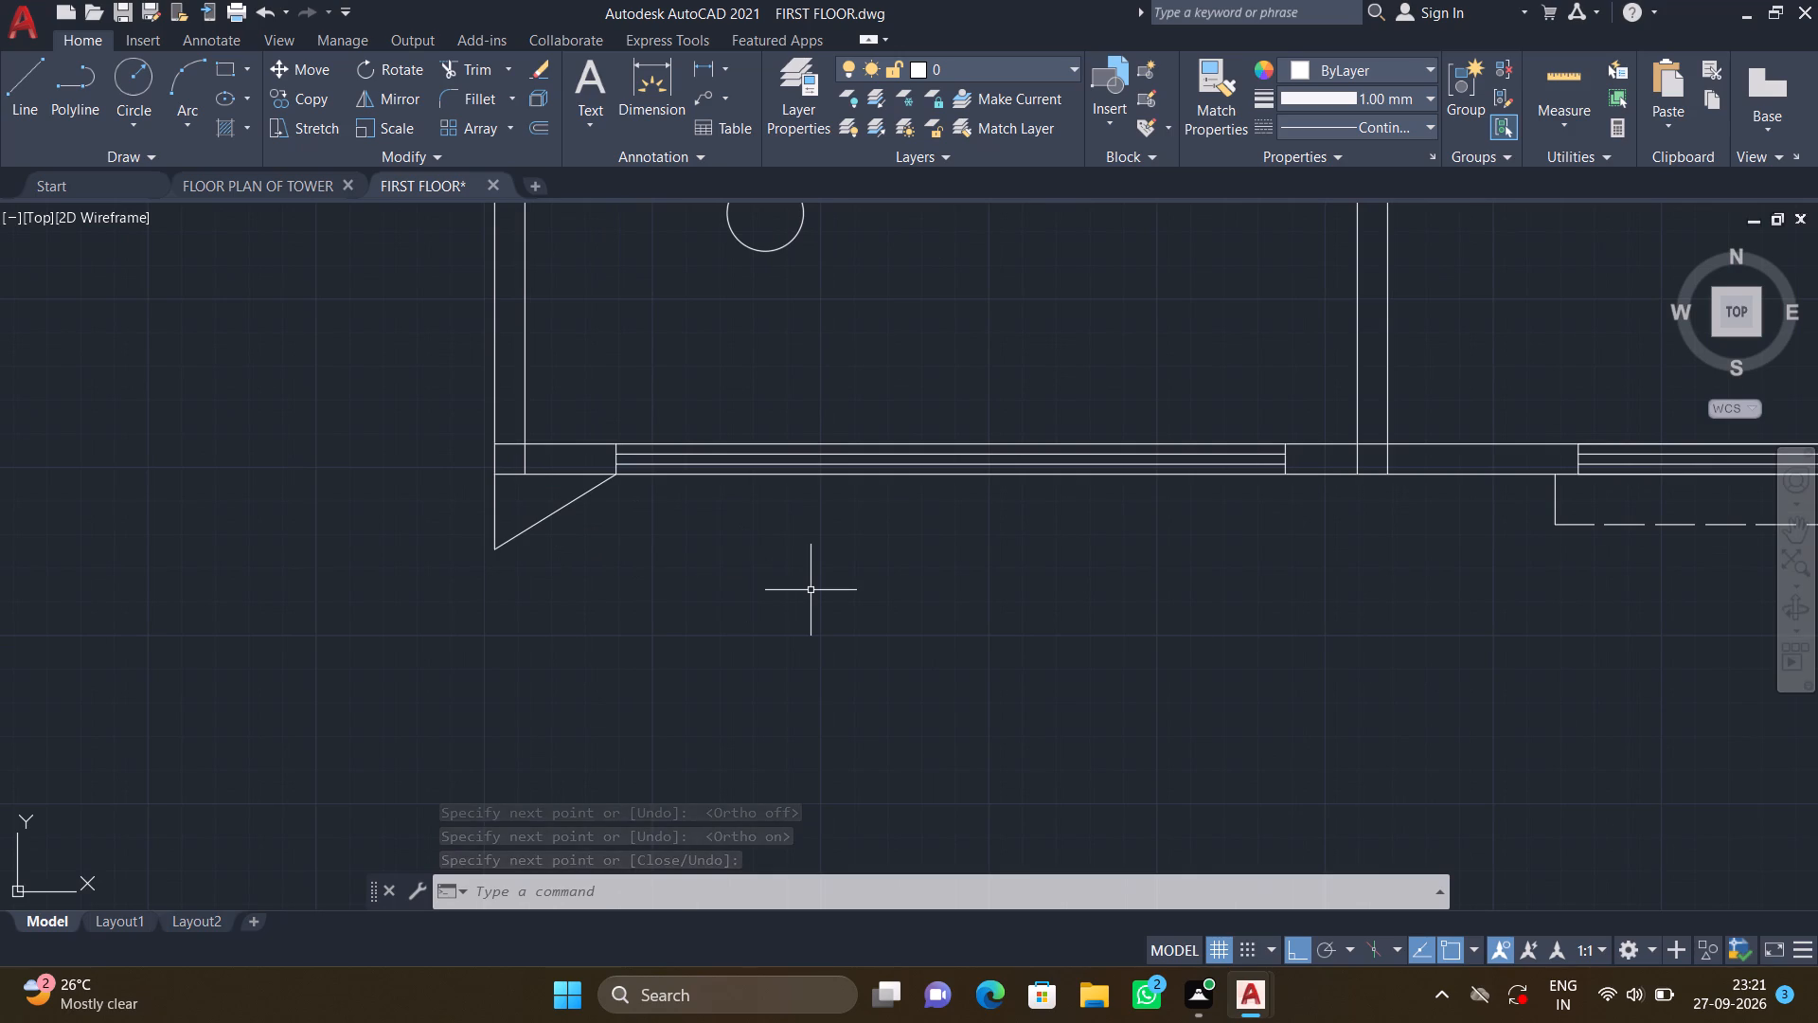
pyautogui.press('l')
pyautogui.press('Return')
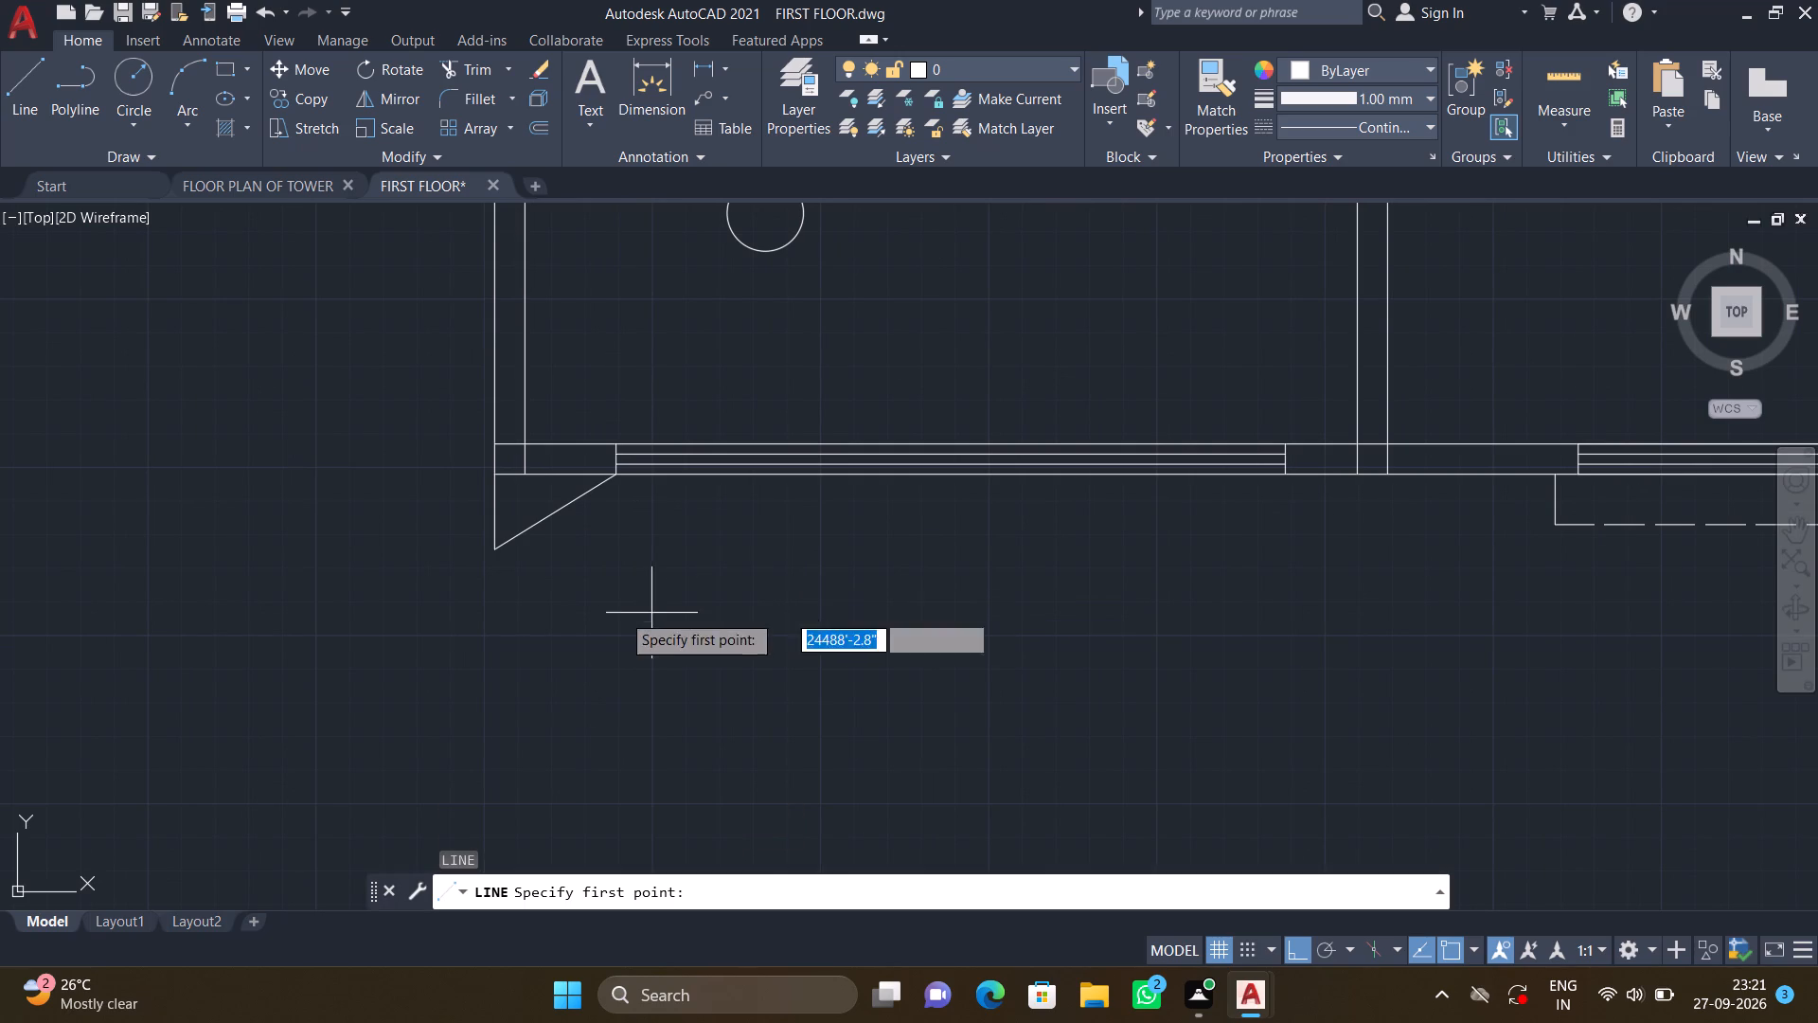
pyautogui.click(490, 547)
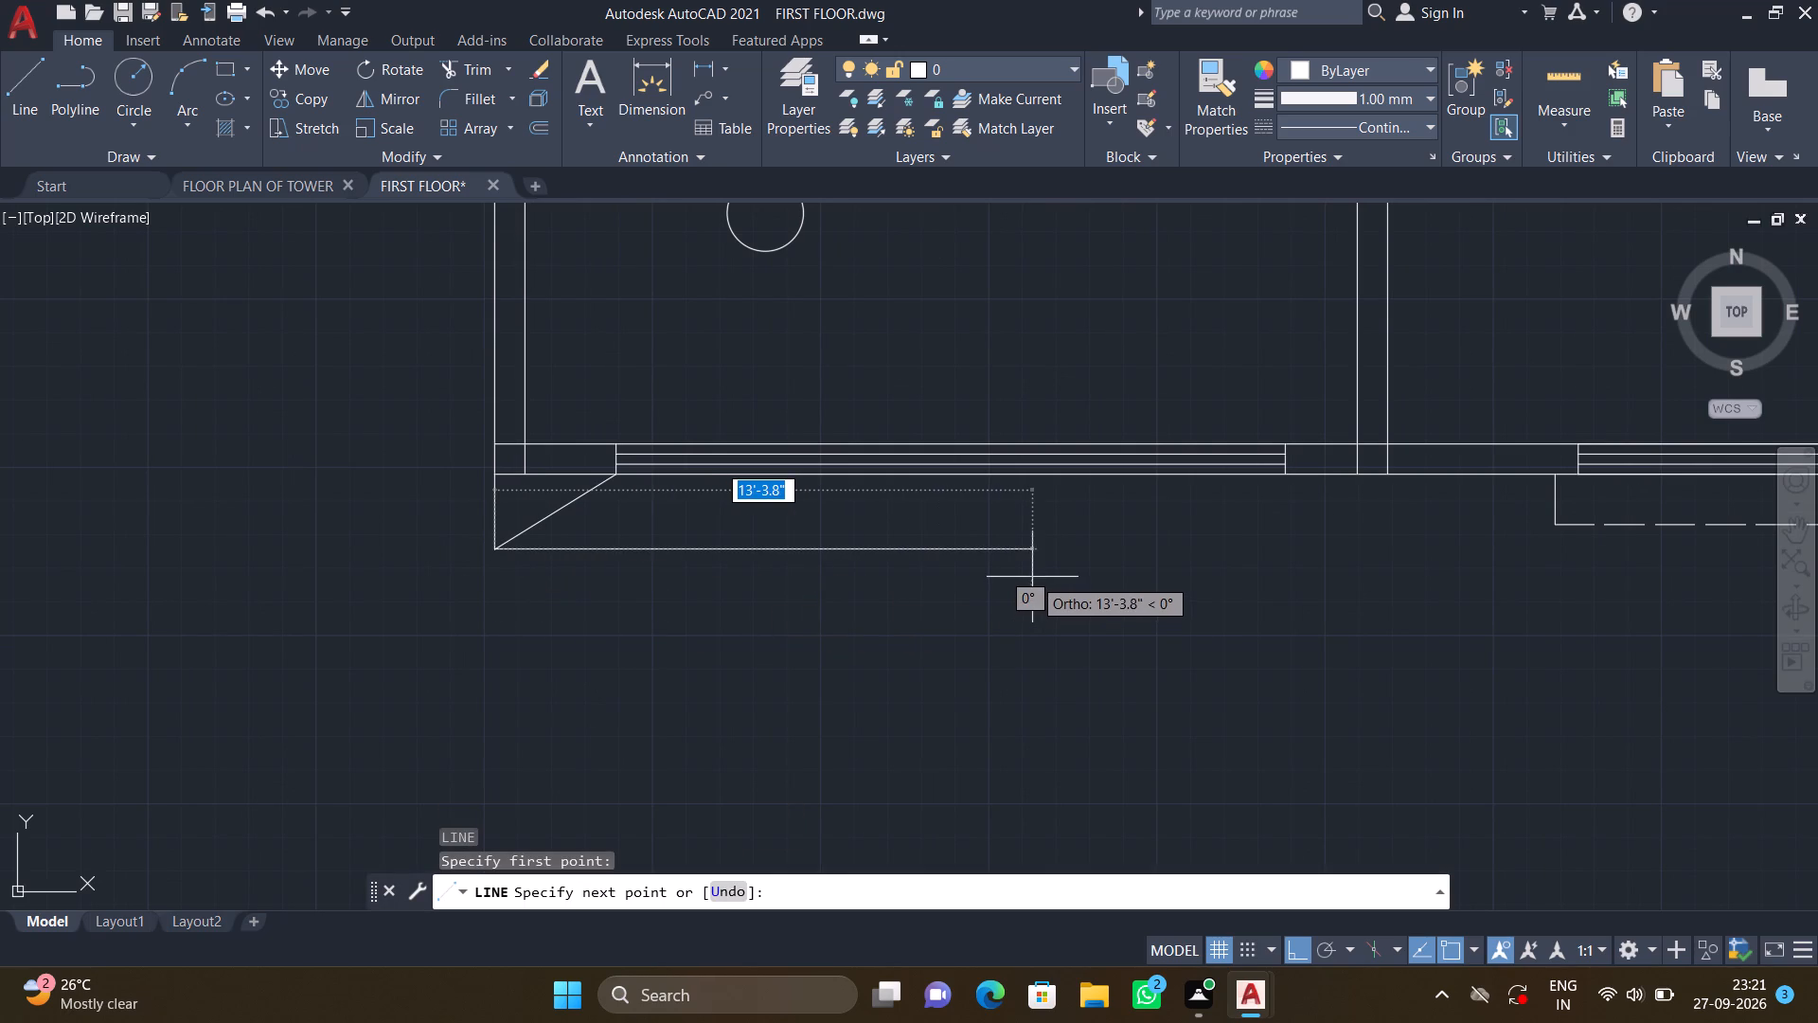
pyautogui.moveTo(1043, 588); pyautogui.dragTo(900, 543, button='middle')
pyautogui.scroll(-1, 958, 549)
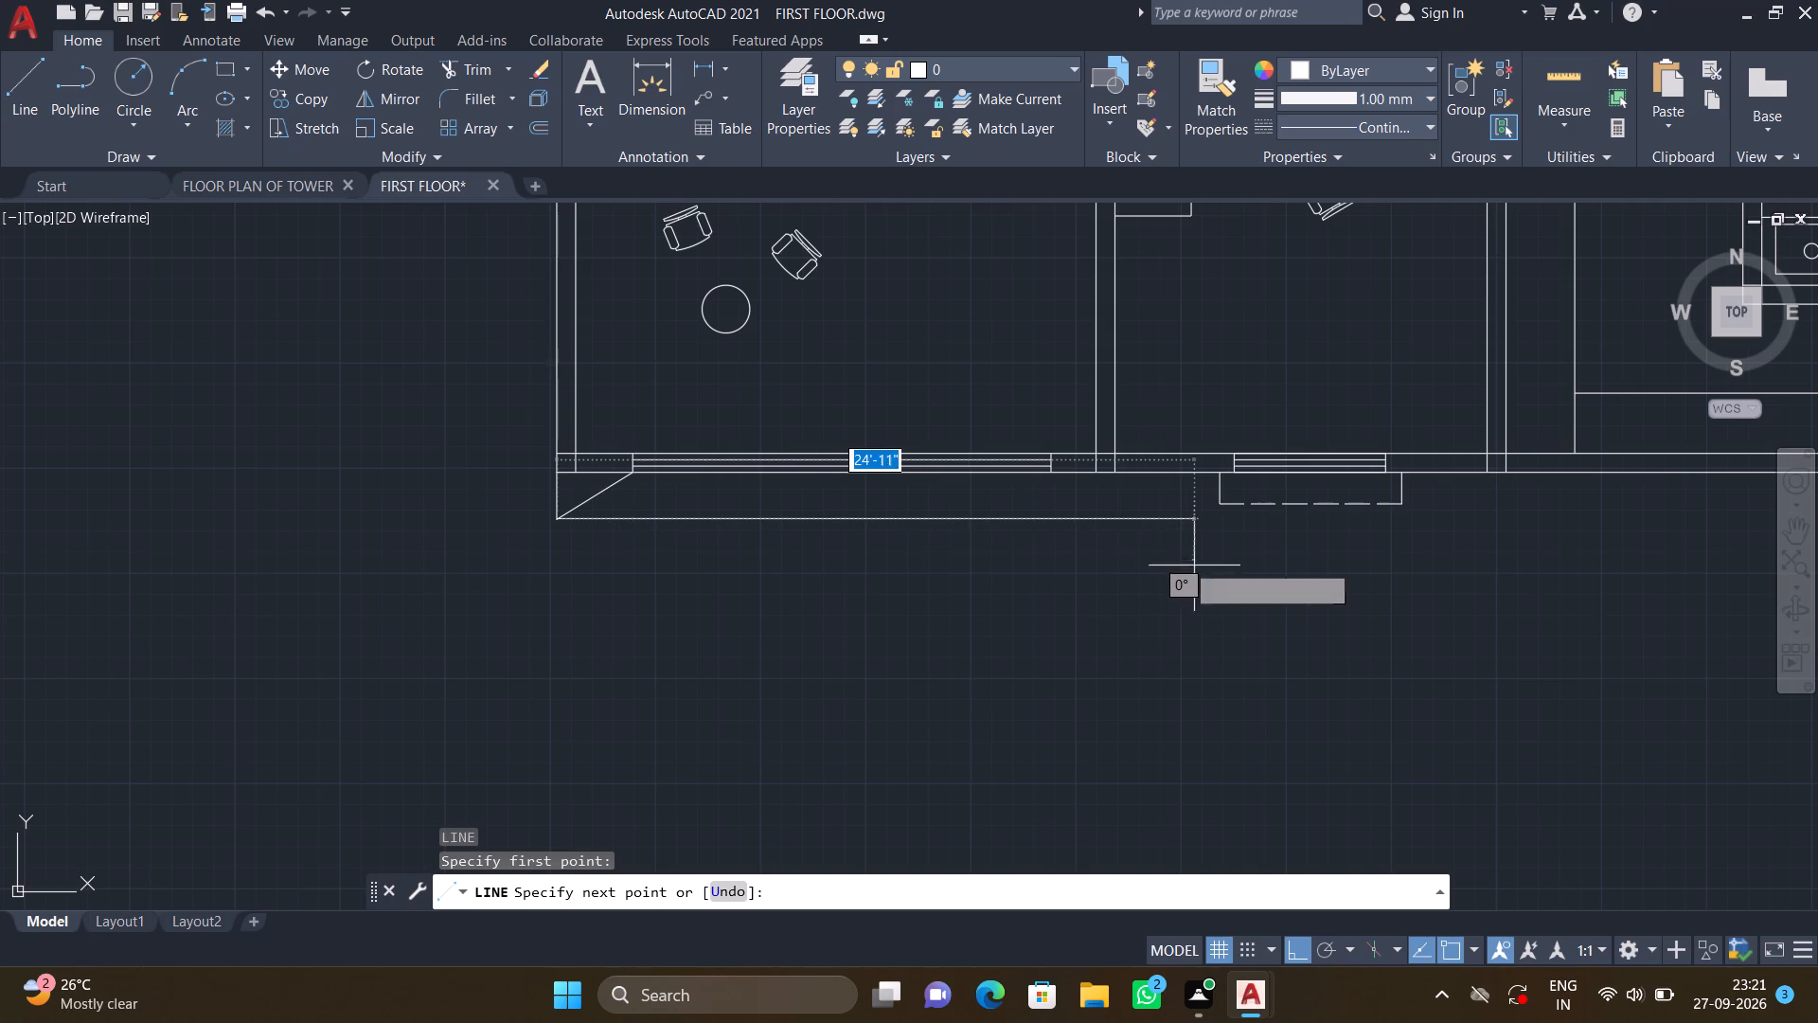
pyautogui.scroll(-1, 1437, 591)
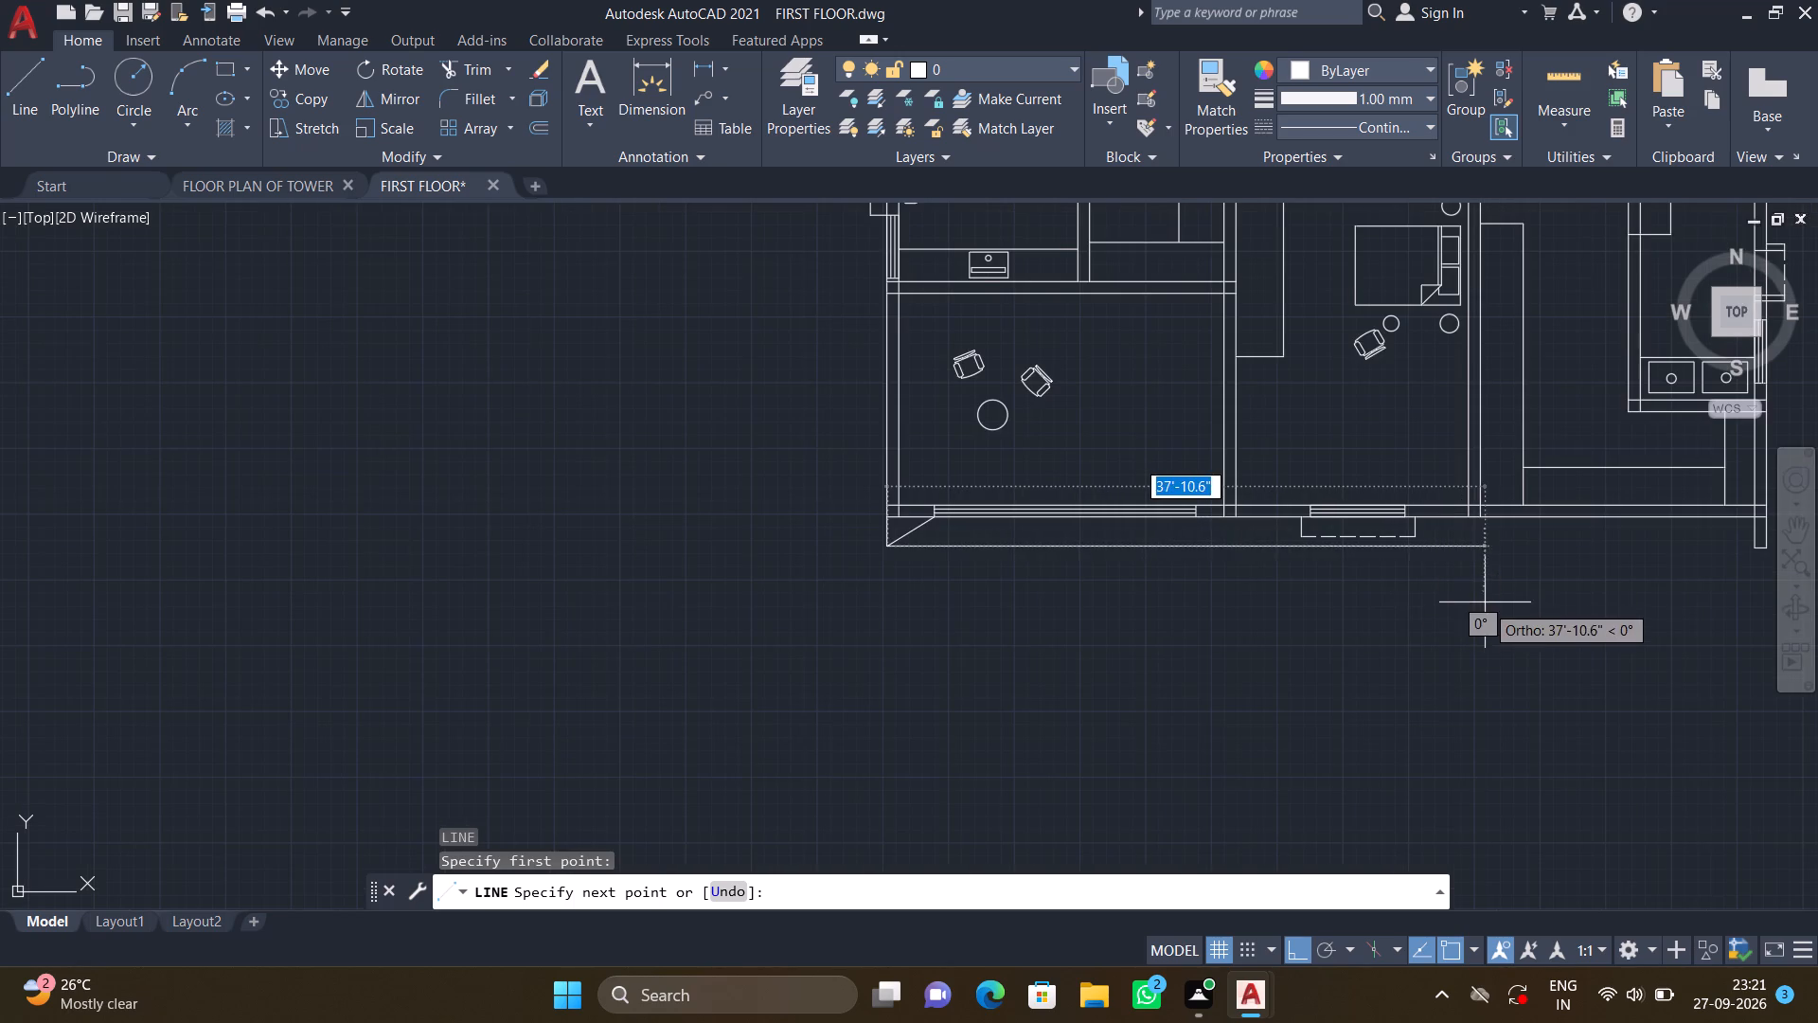
pyautogui.moveTo(1481, 598); pyautogui.dragTo(1268, 556, button='middle')
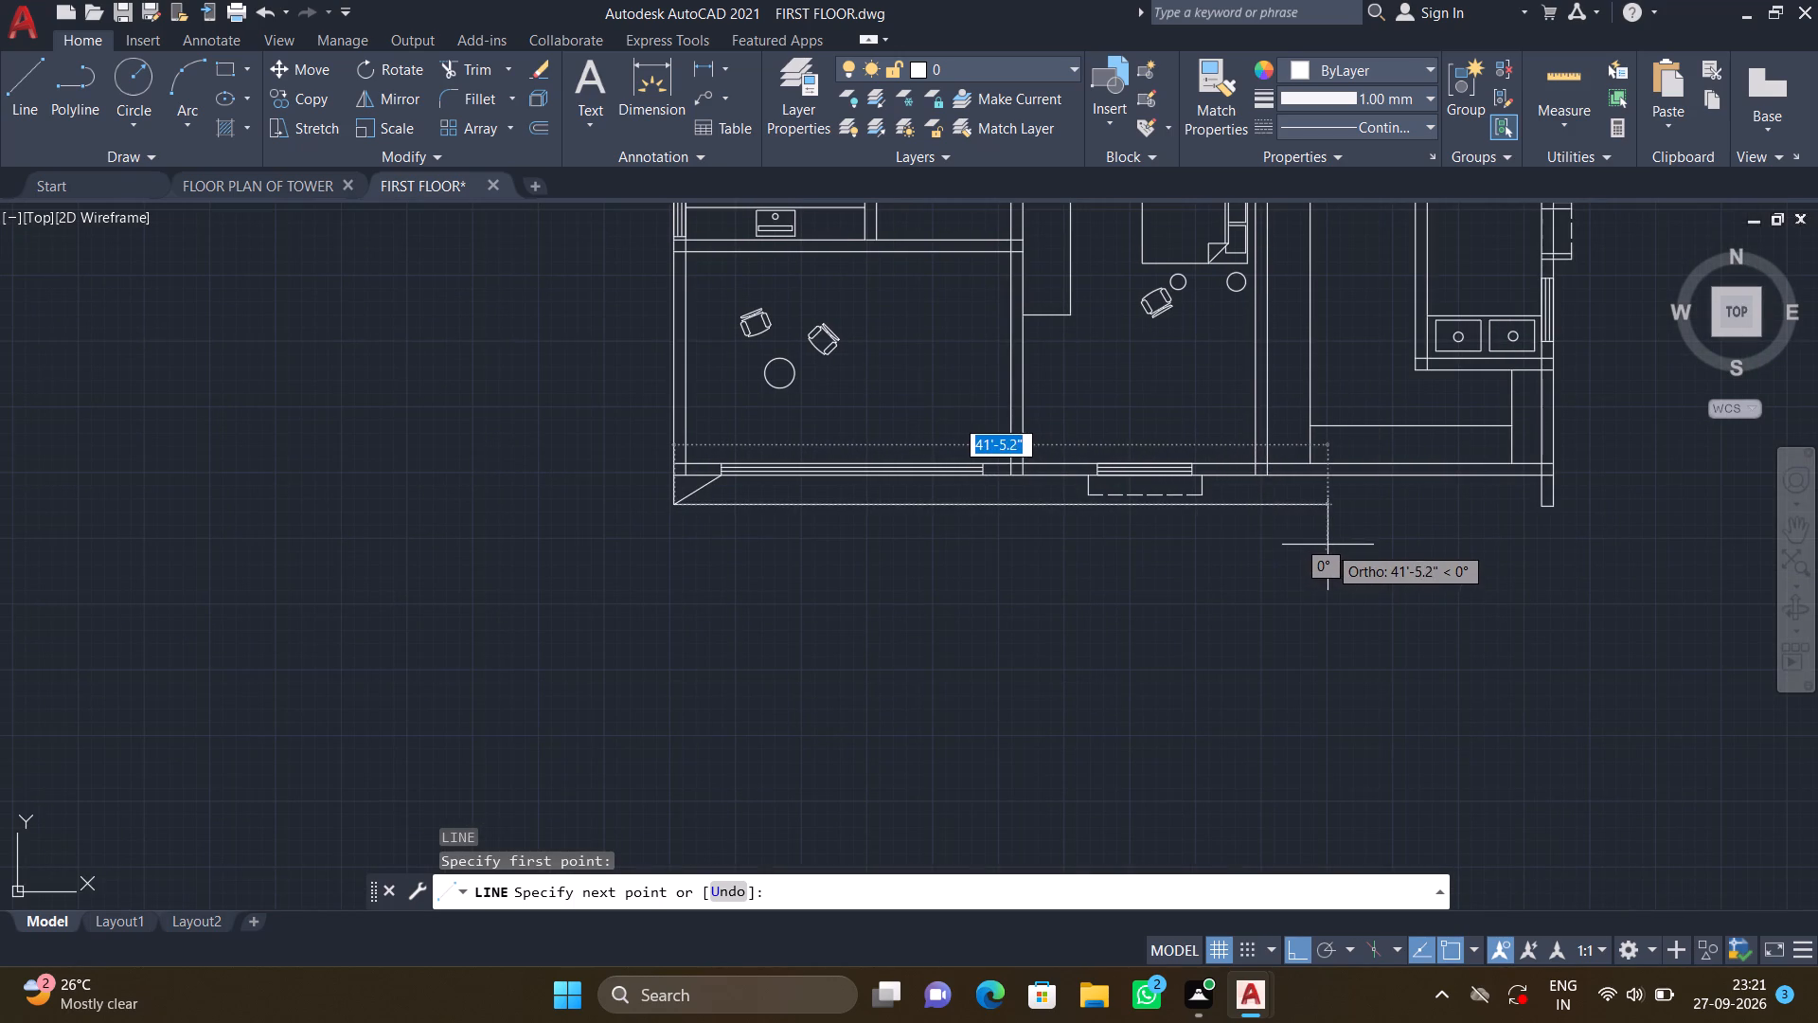
pyautogui.scroll(1, 1328, 545)
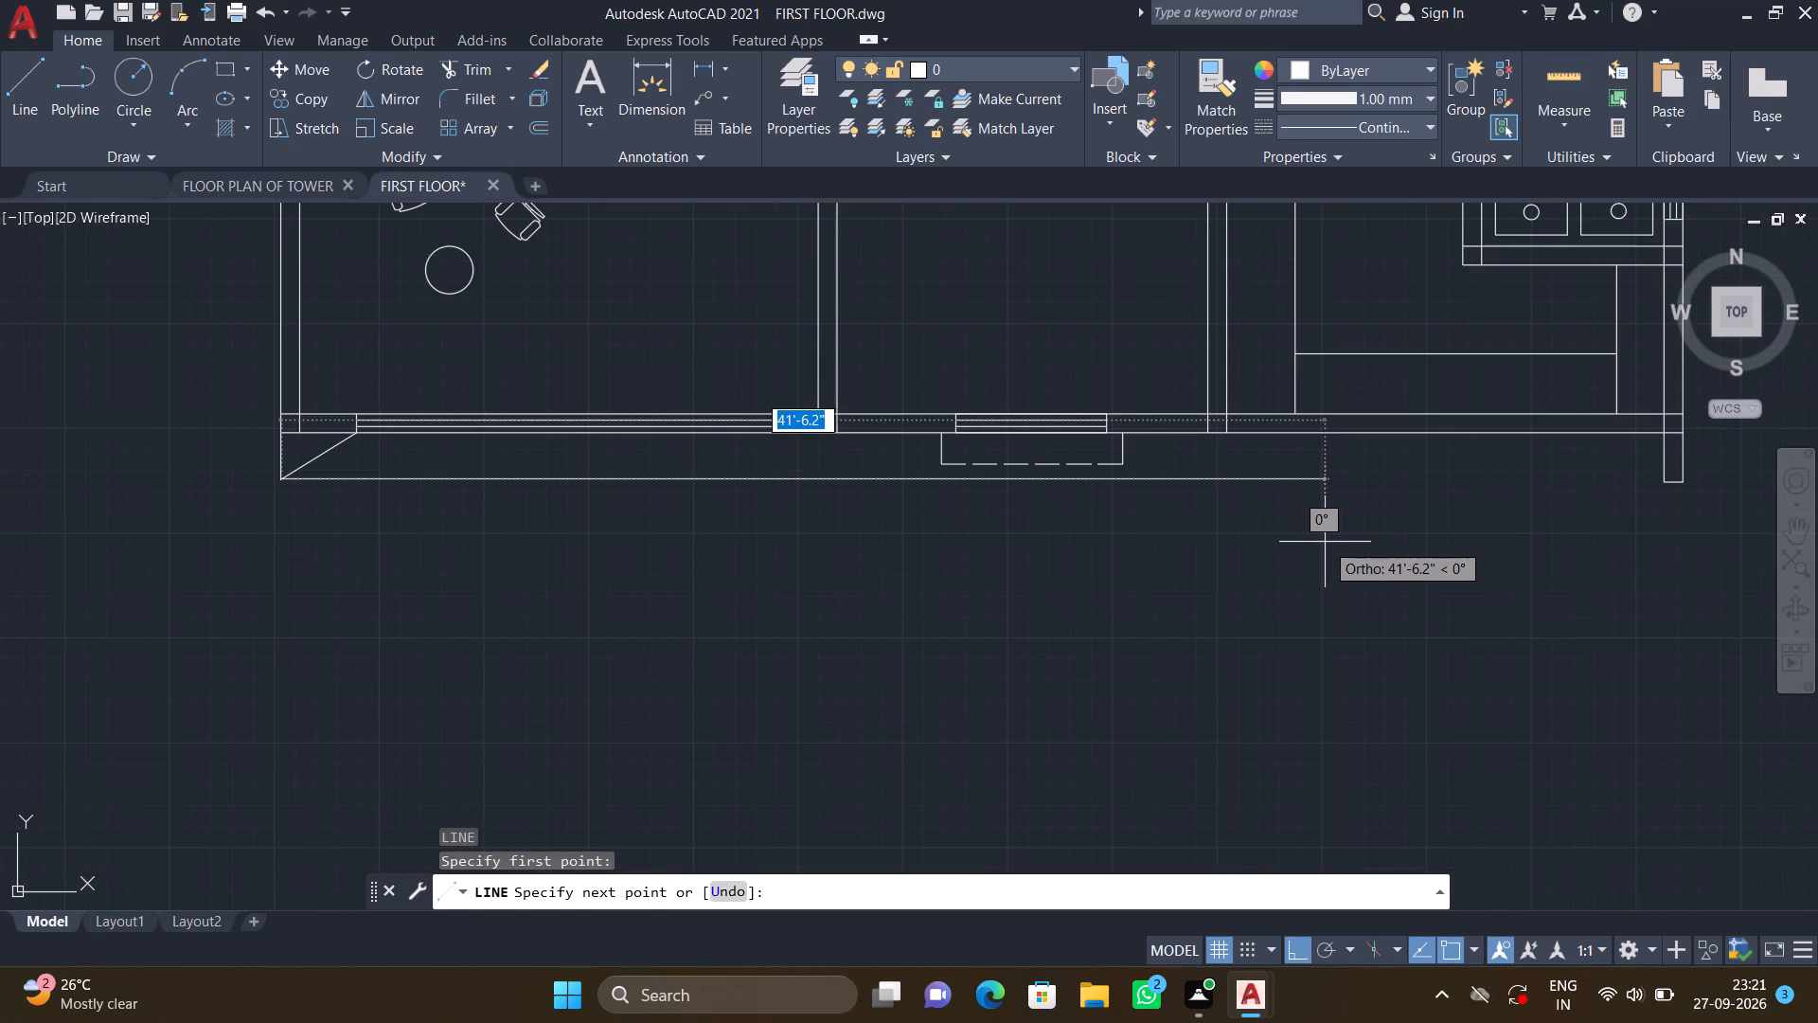
pyautogui.scroll(1, 1327, 540)
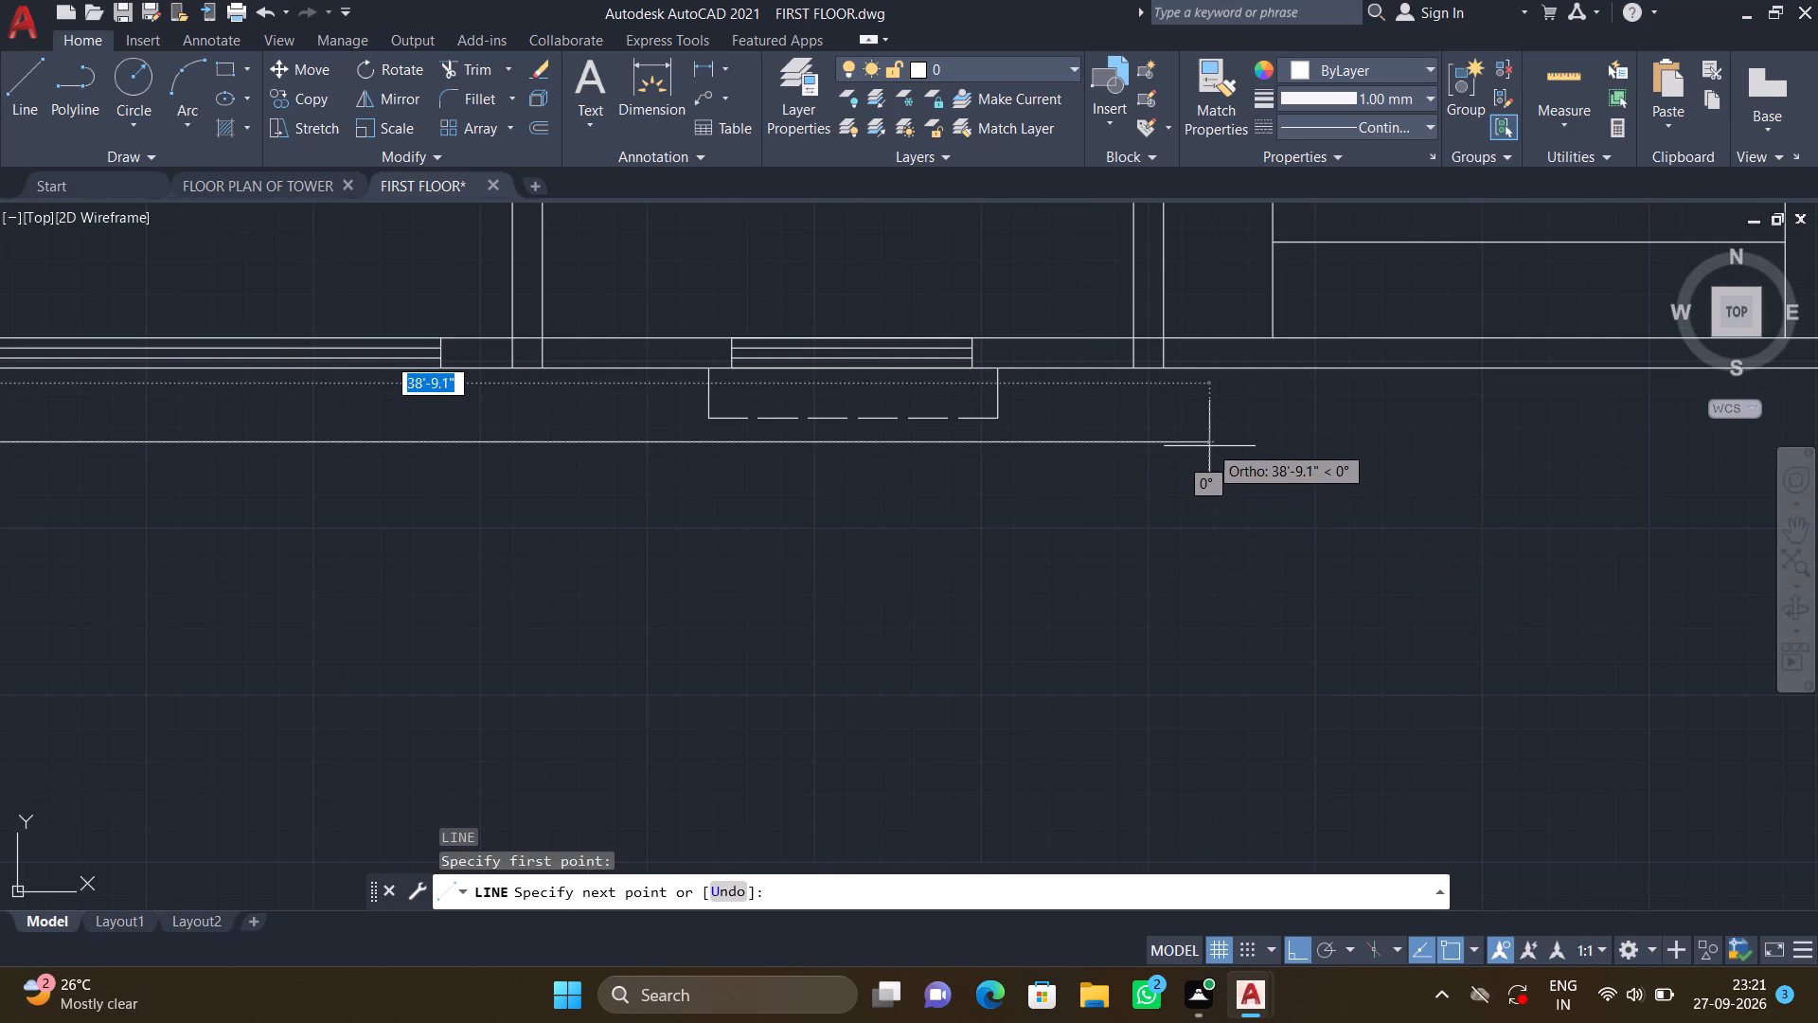
pyautogui.scroll(1, 1201, 437)
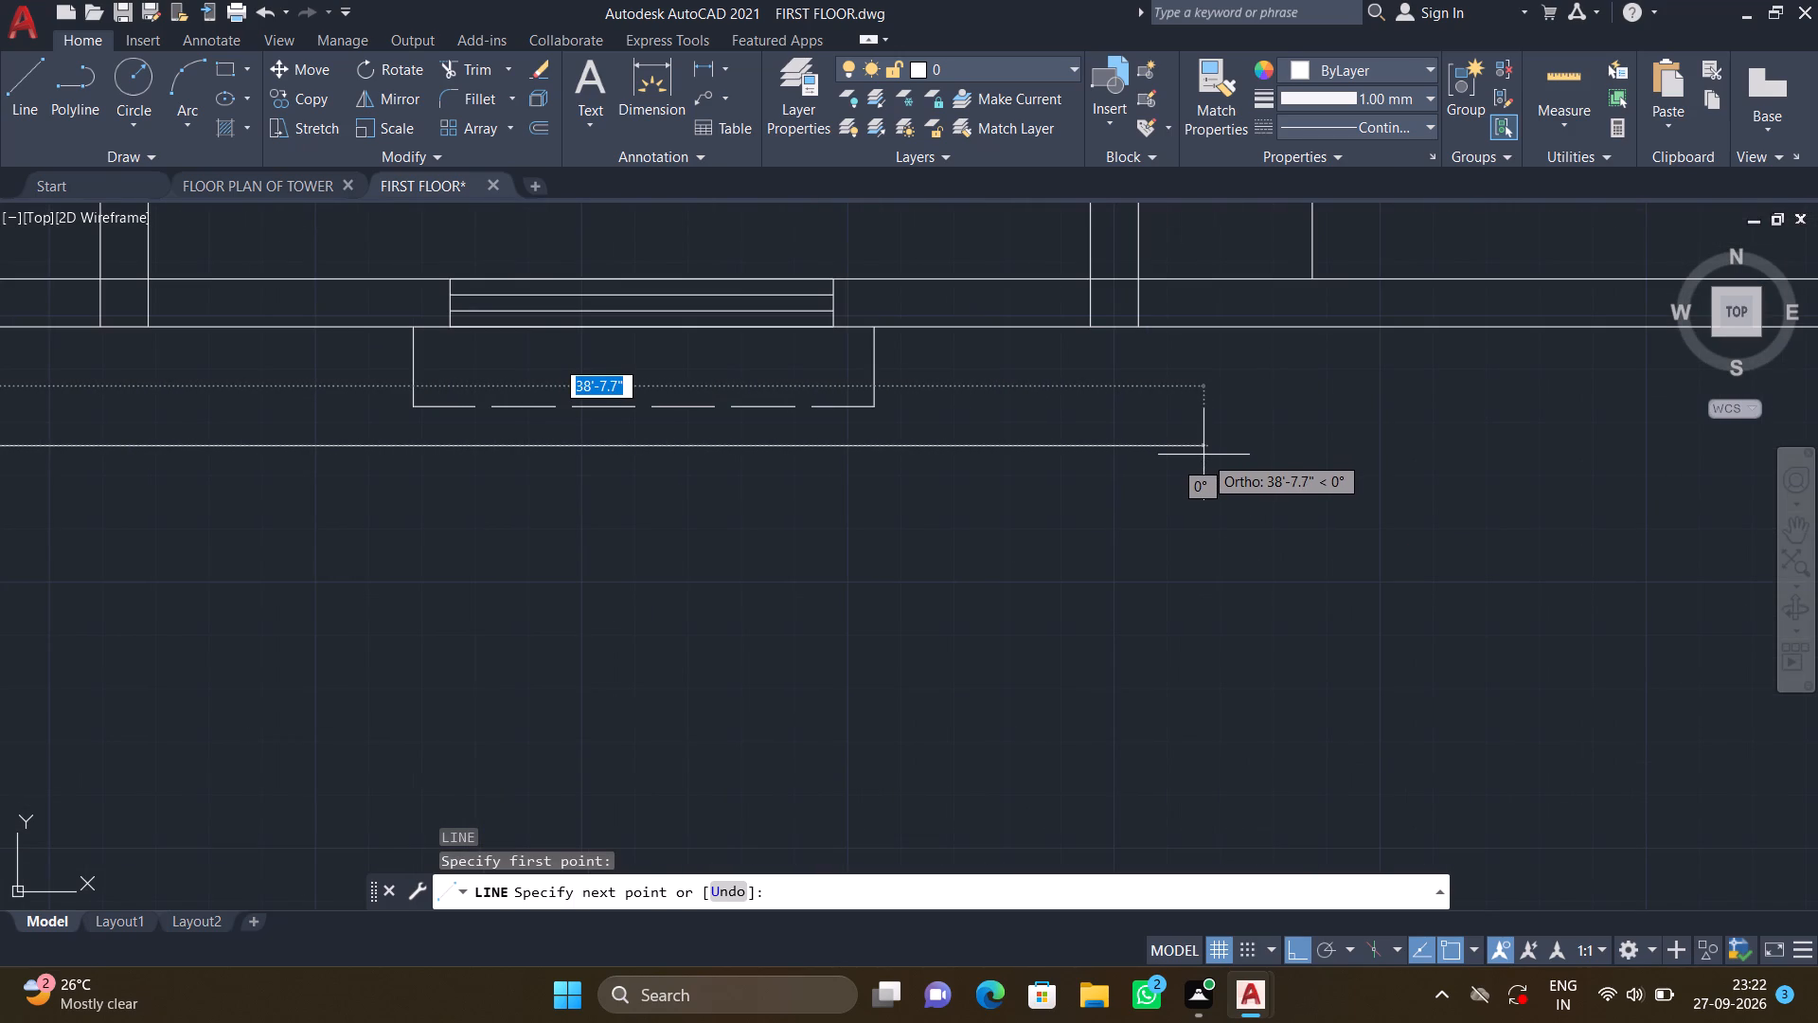
pyautogui.click(1201, 450)
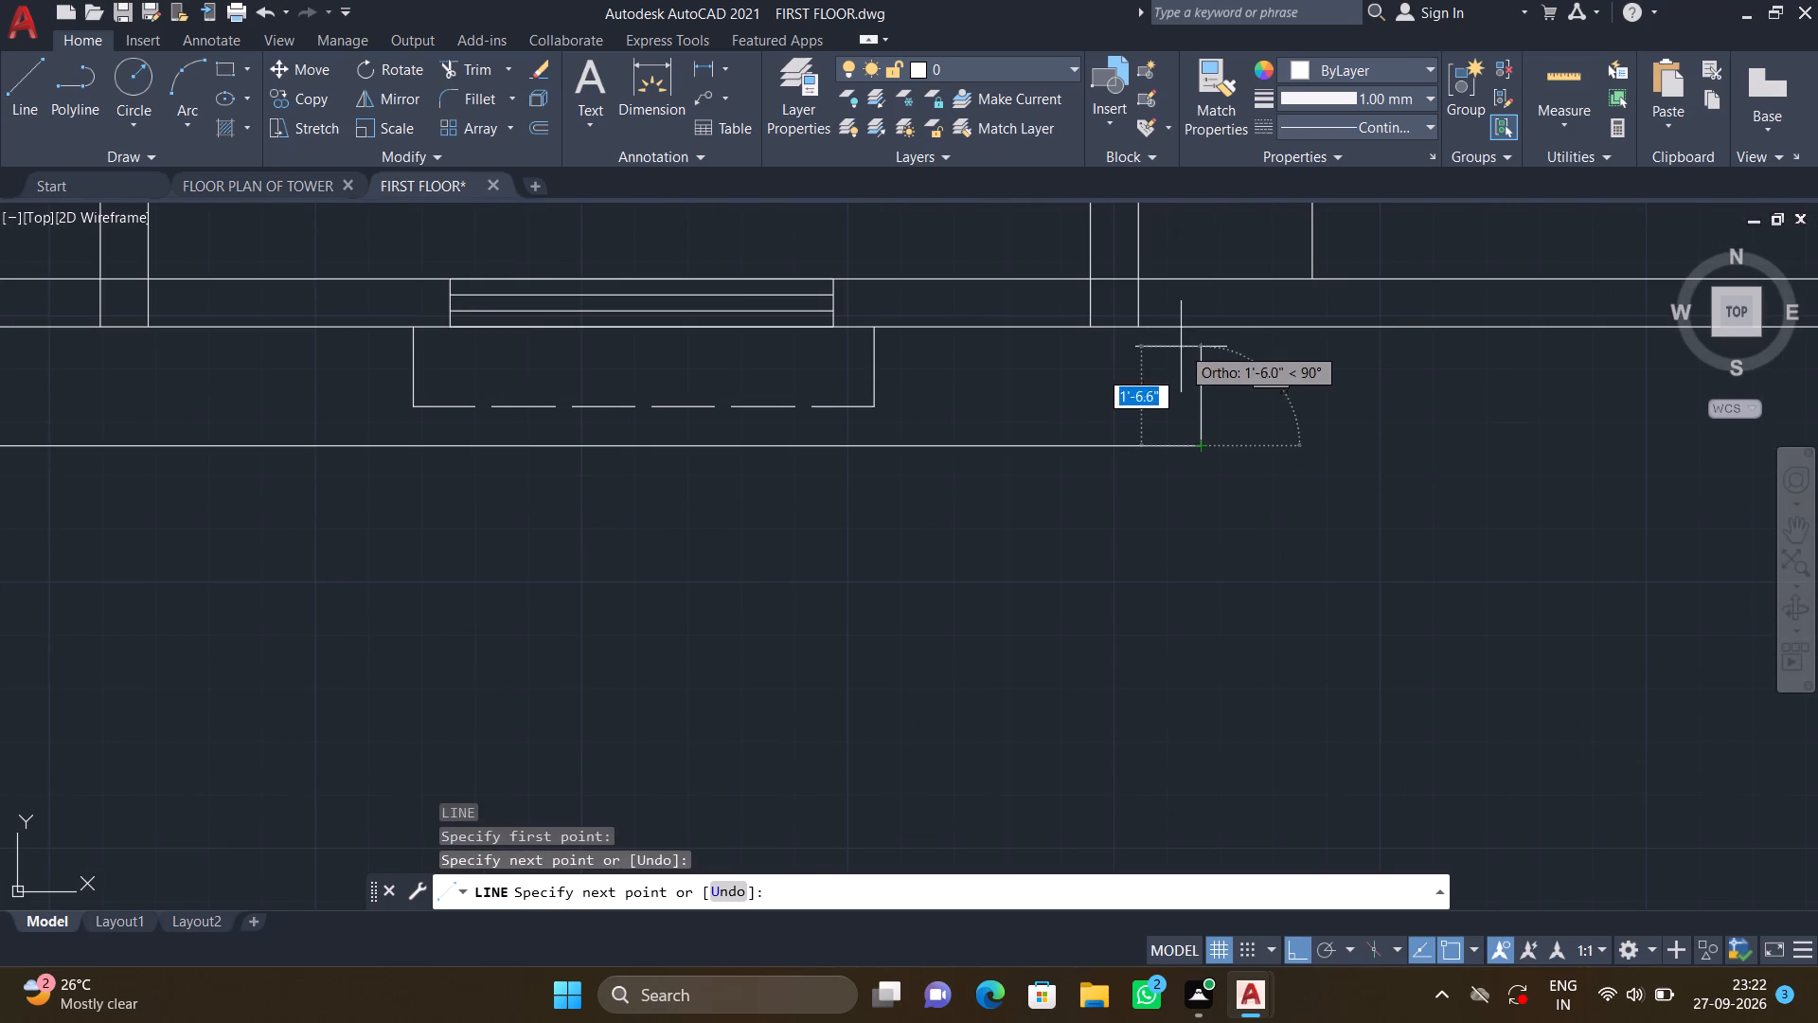
pyautogui.click(1200, 321)
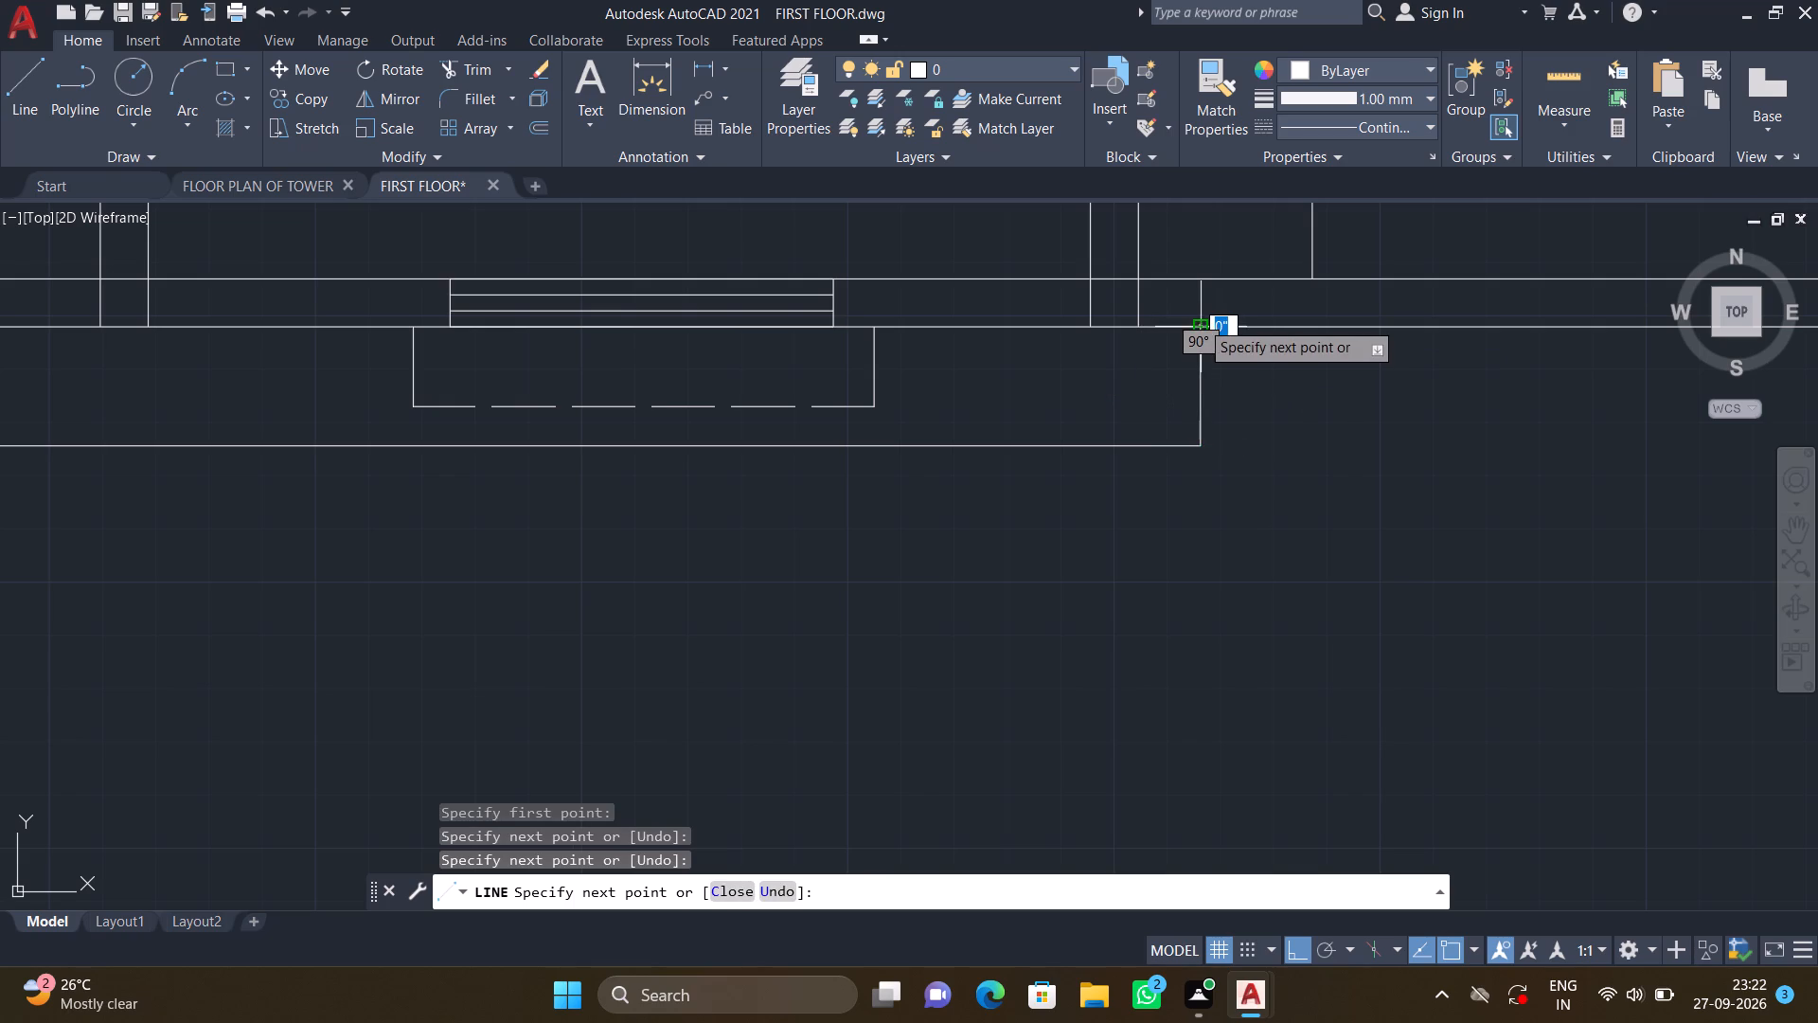
pyautogui.press('Return')
# Add a strip about 8" wide on the east side of that vertical line, with its east edge running north to the wall.
pyautogui.press('l')
pyautogui.press('Return')
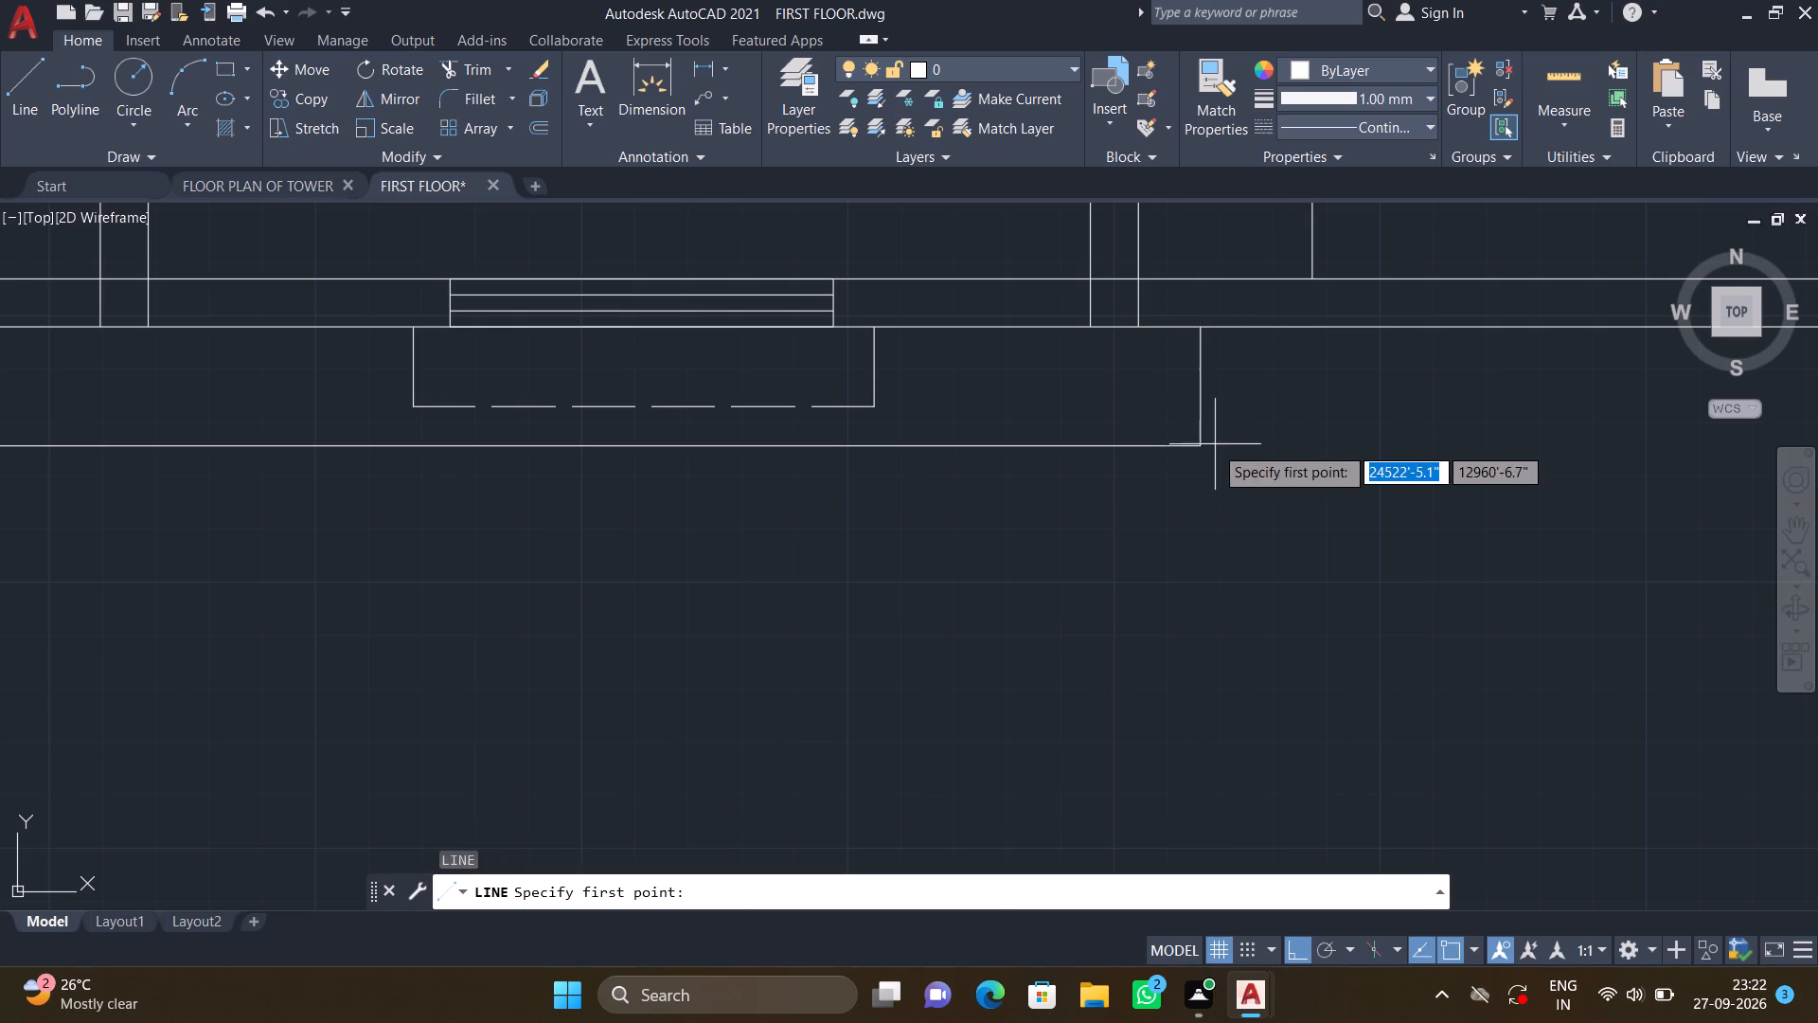
pyautogui.click(1199, 444)
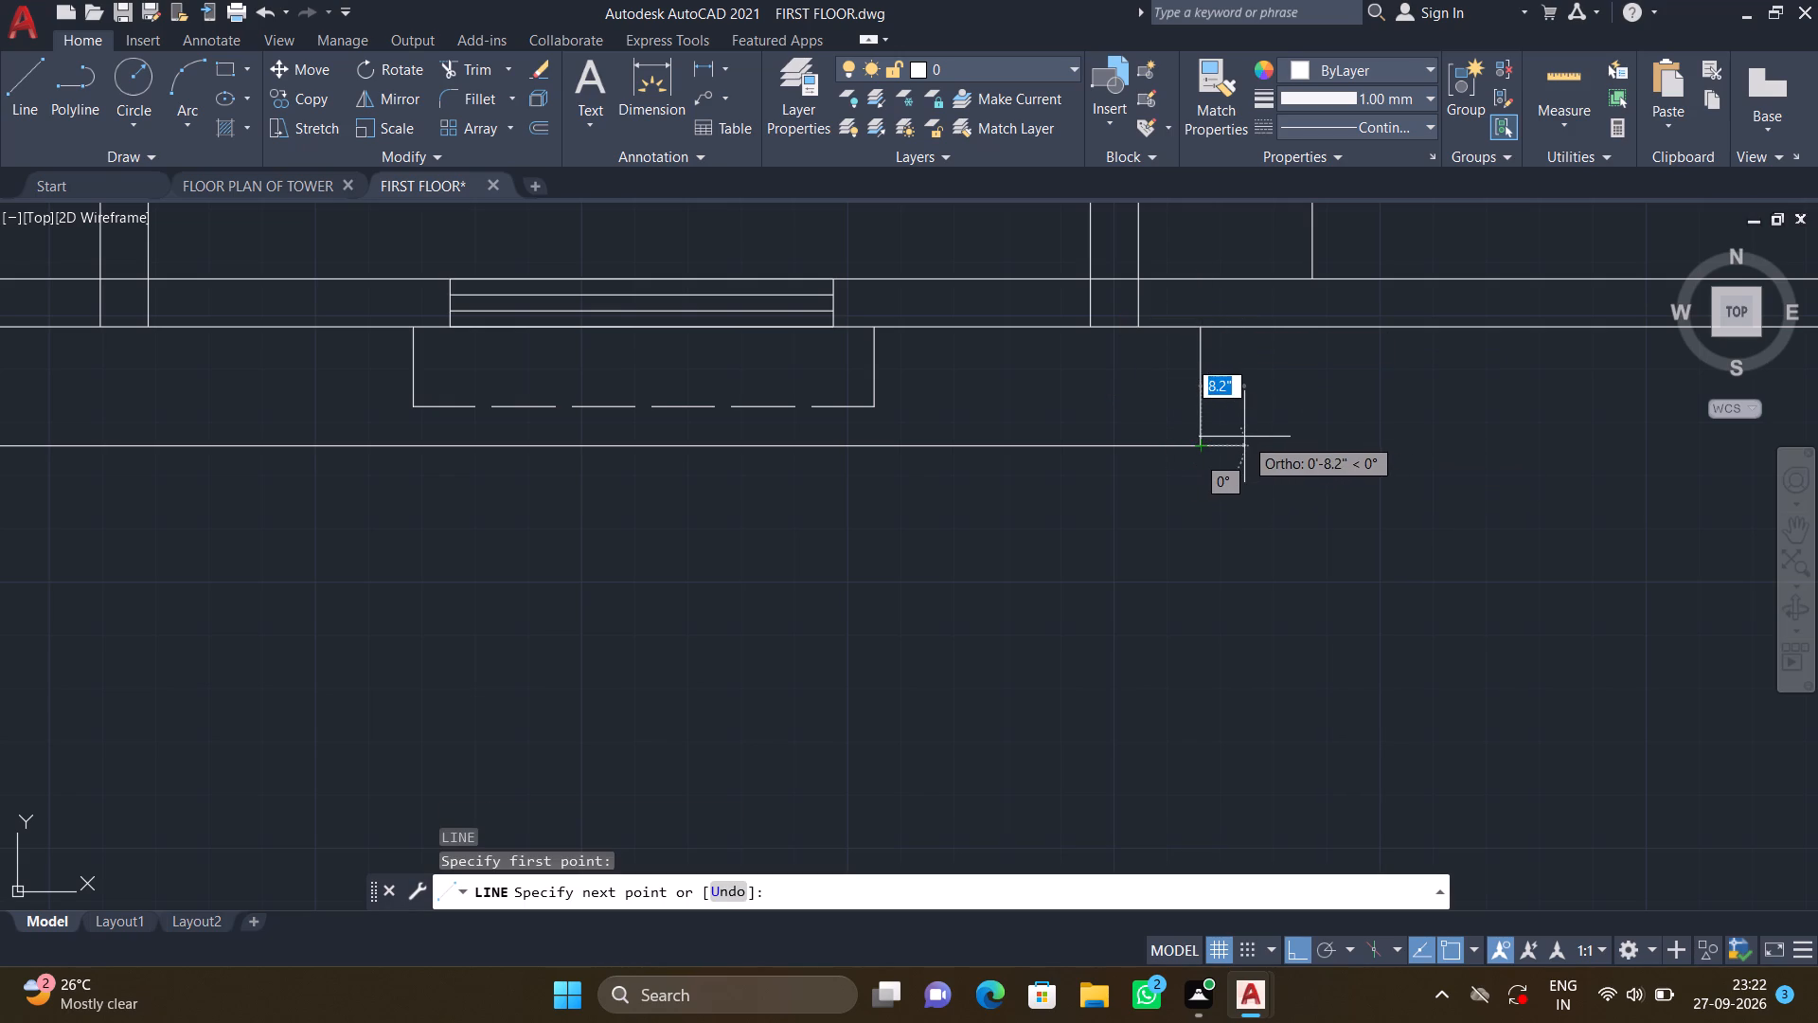
pyautogui.click(1244, 437)
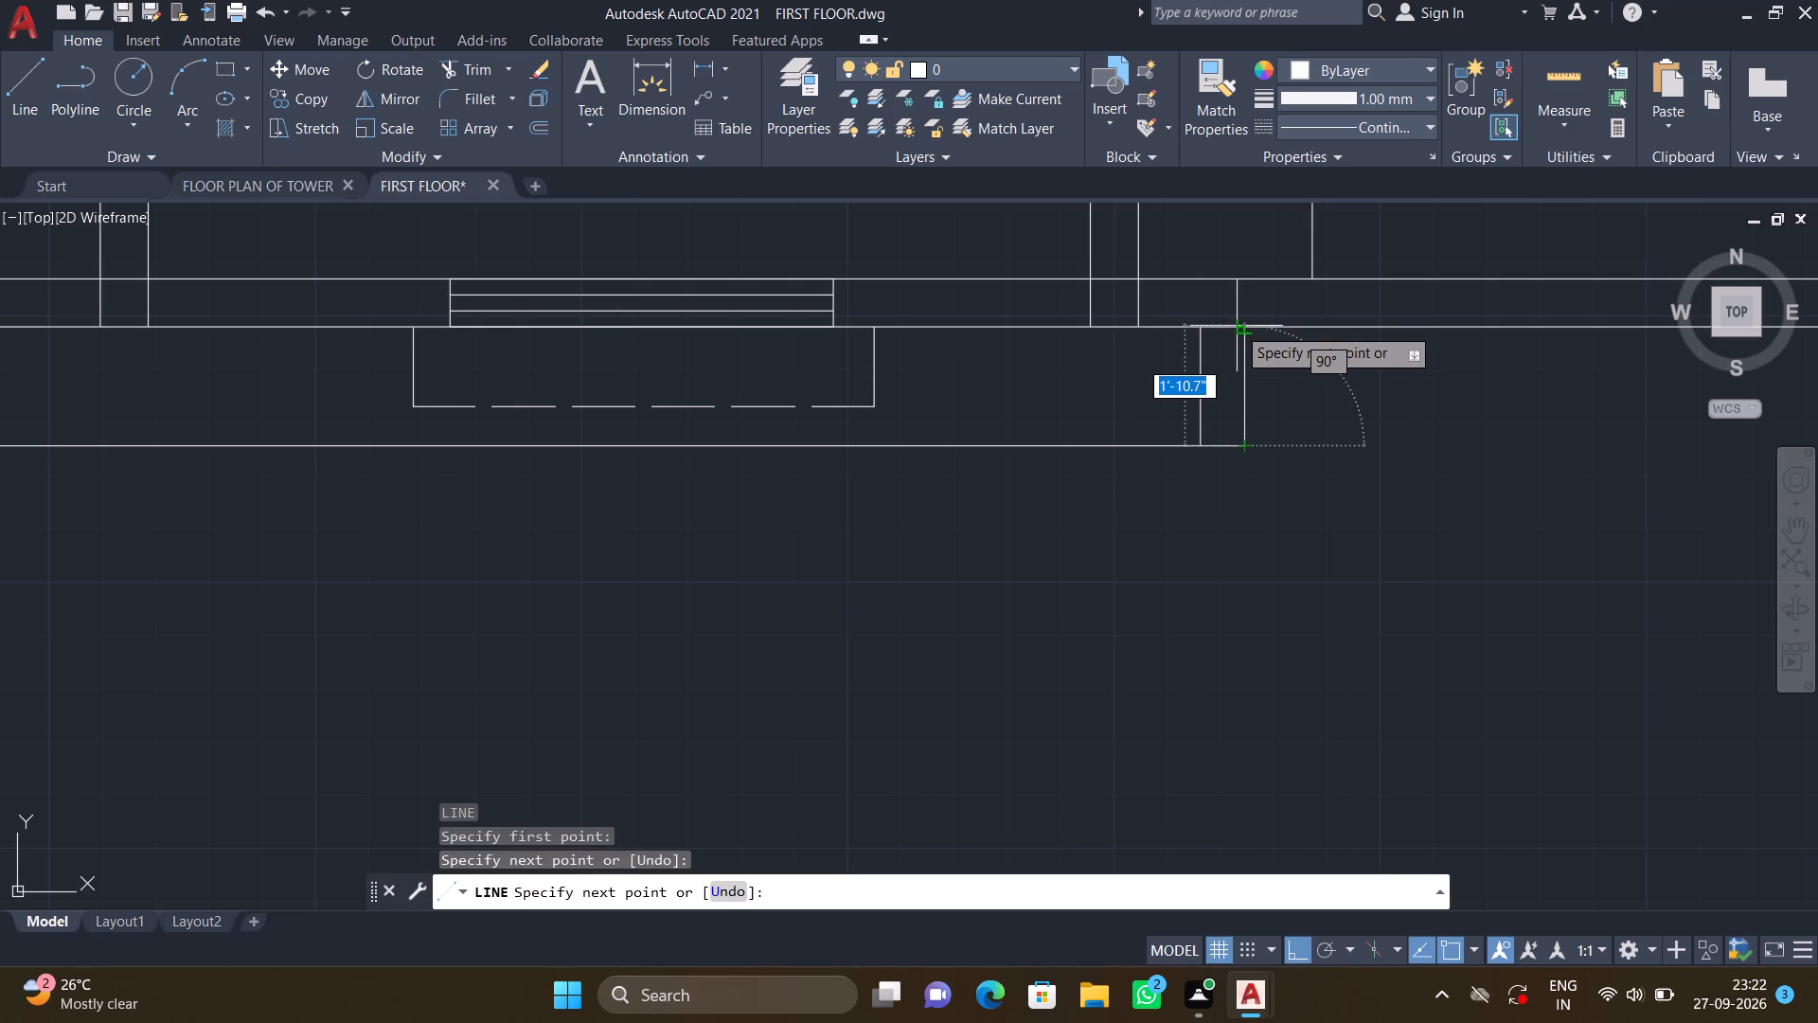
pyautogui.click(1239, 328)
pyautogui.press('Return')
# Trim away the long horizontal guide line between the slanted corner outline and the narrow strip.
pyautogui.scroll(-1, 1222, 465)
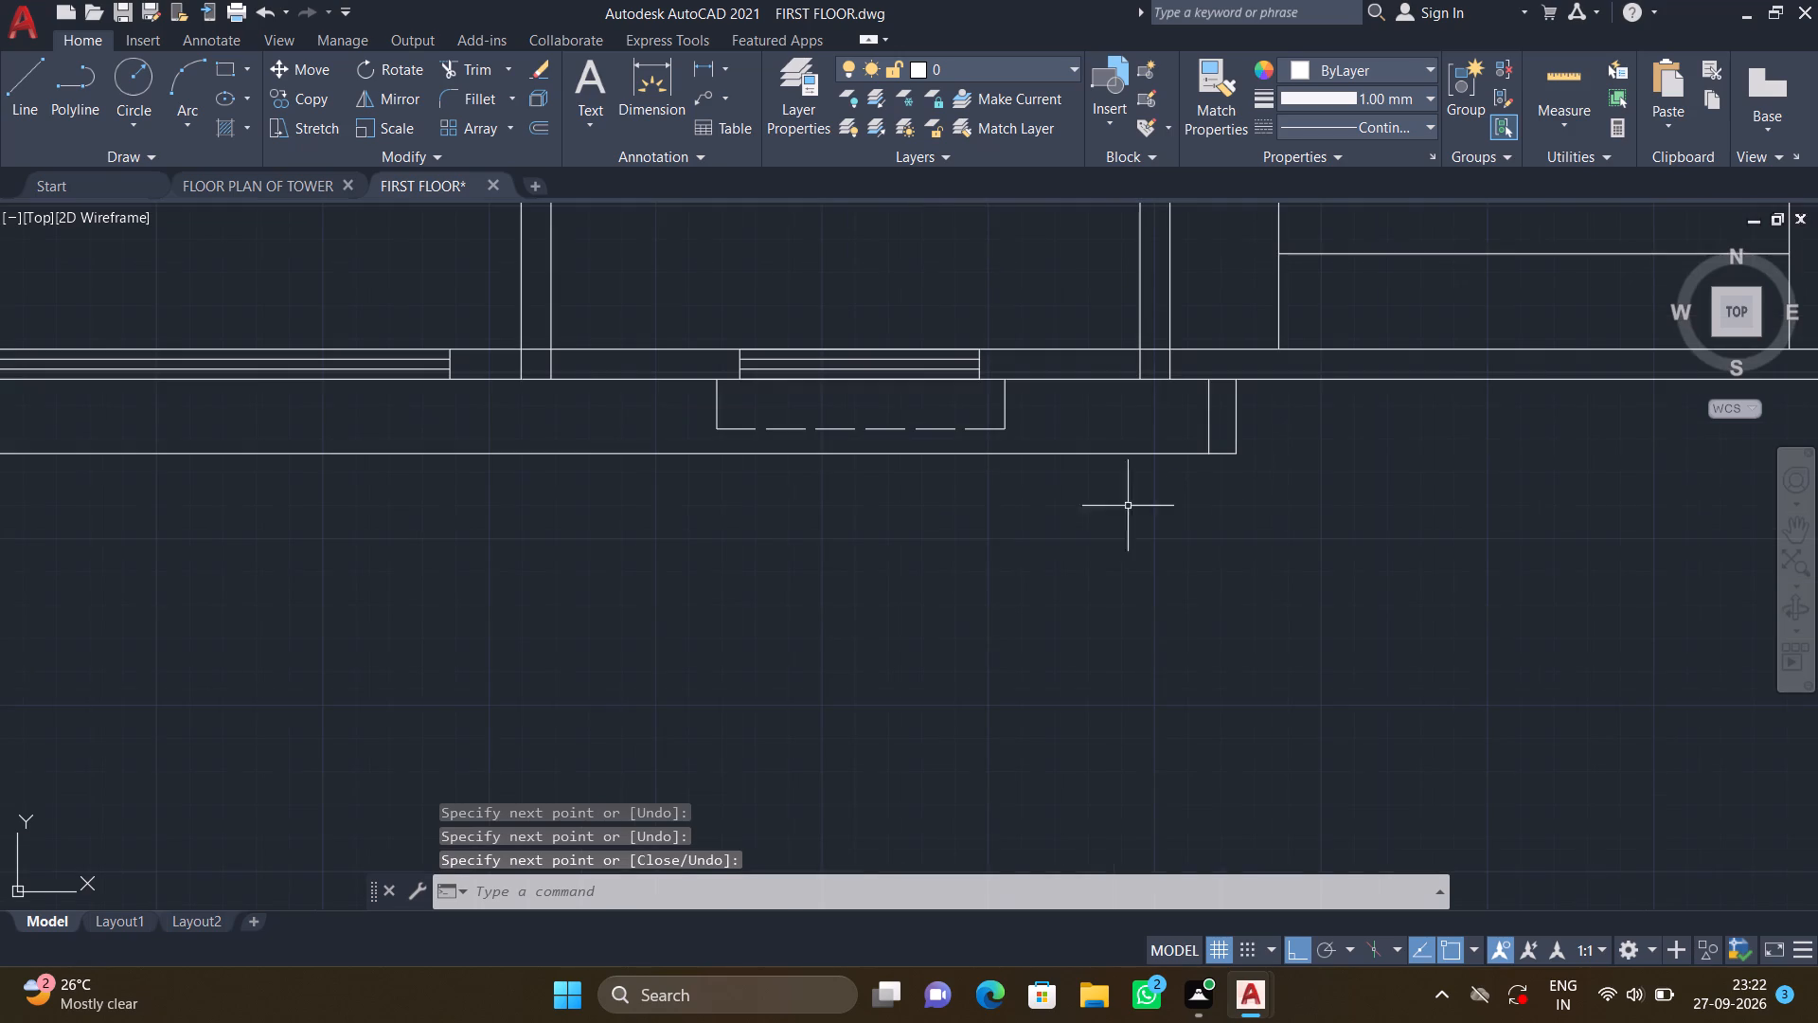
pyautogui.press('t')
pyautogui.press('r')
pyautogui.press('Return')
pyautogui.click(1034, 454)
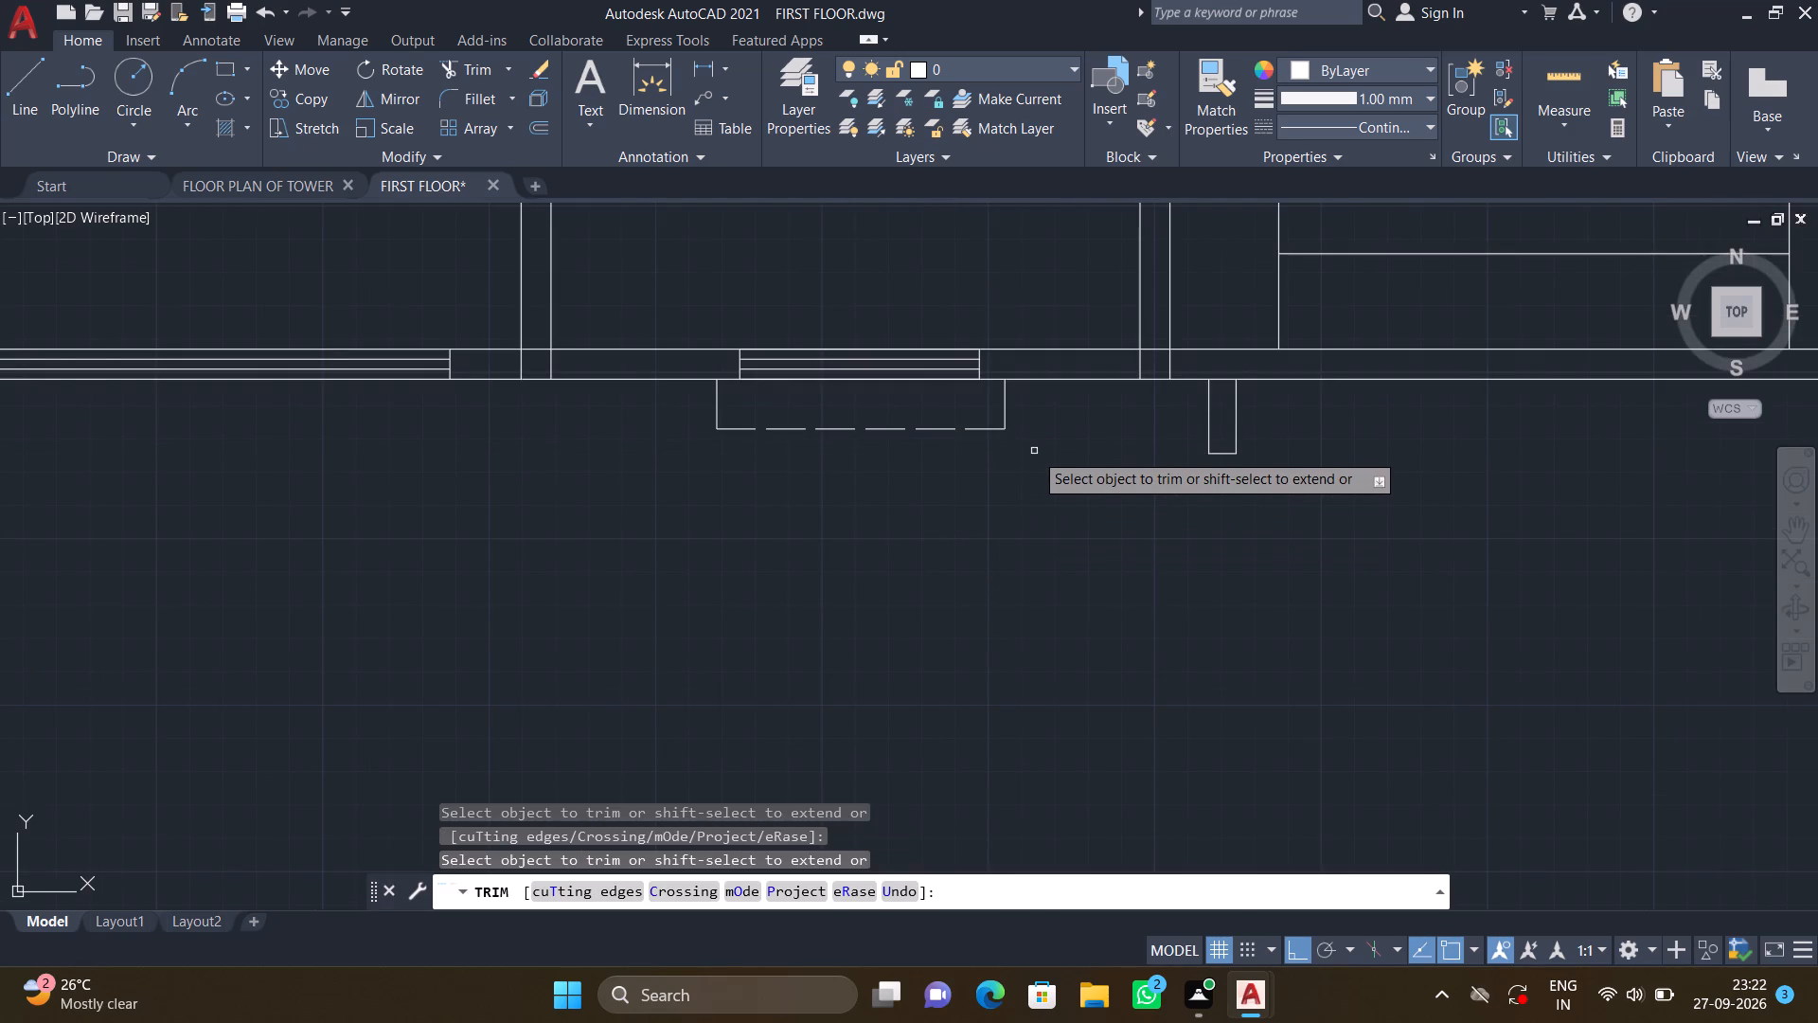
pyautogui.press('Return')
# Draw a line from the midpoint of the strip's east edge about 8'-3" east and north to the wall's inner line.
pyautogui.scroll(-2, 1033, 456)
pyautogui.moveTo(881, 544); pyautogui.dragTo(897, 541, button='middle')
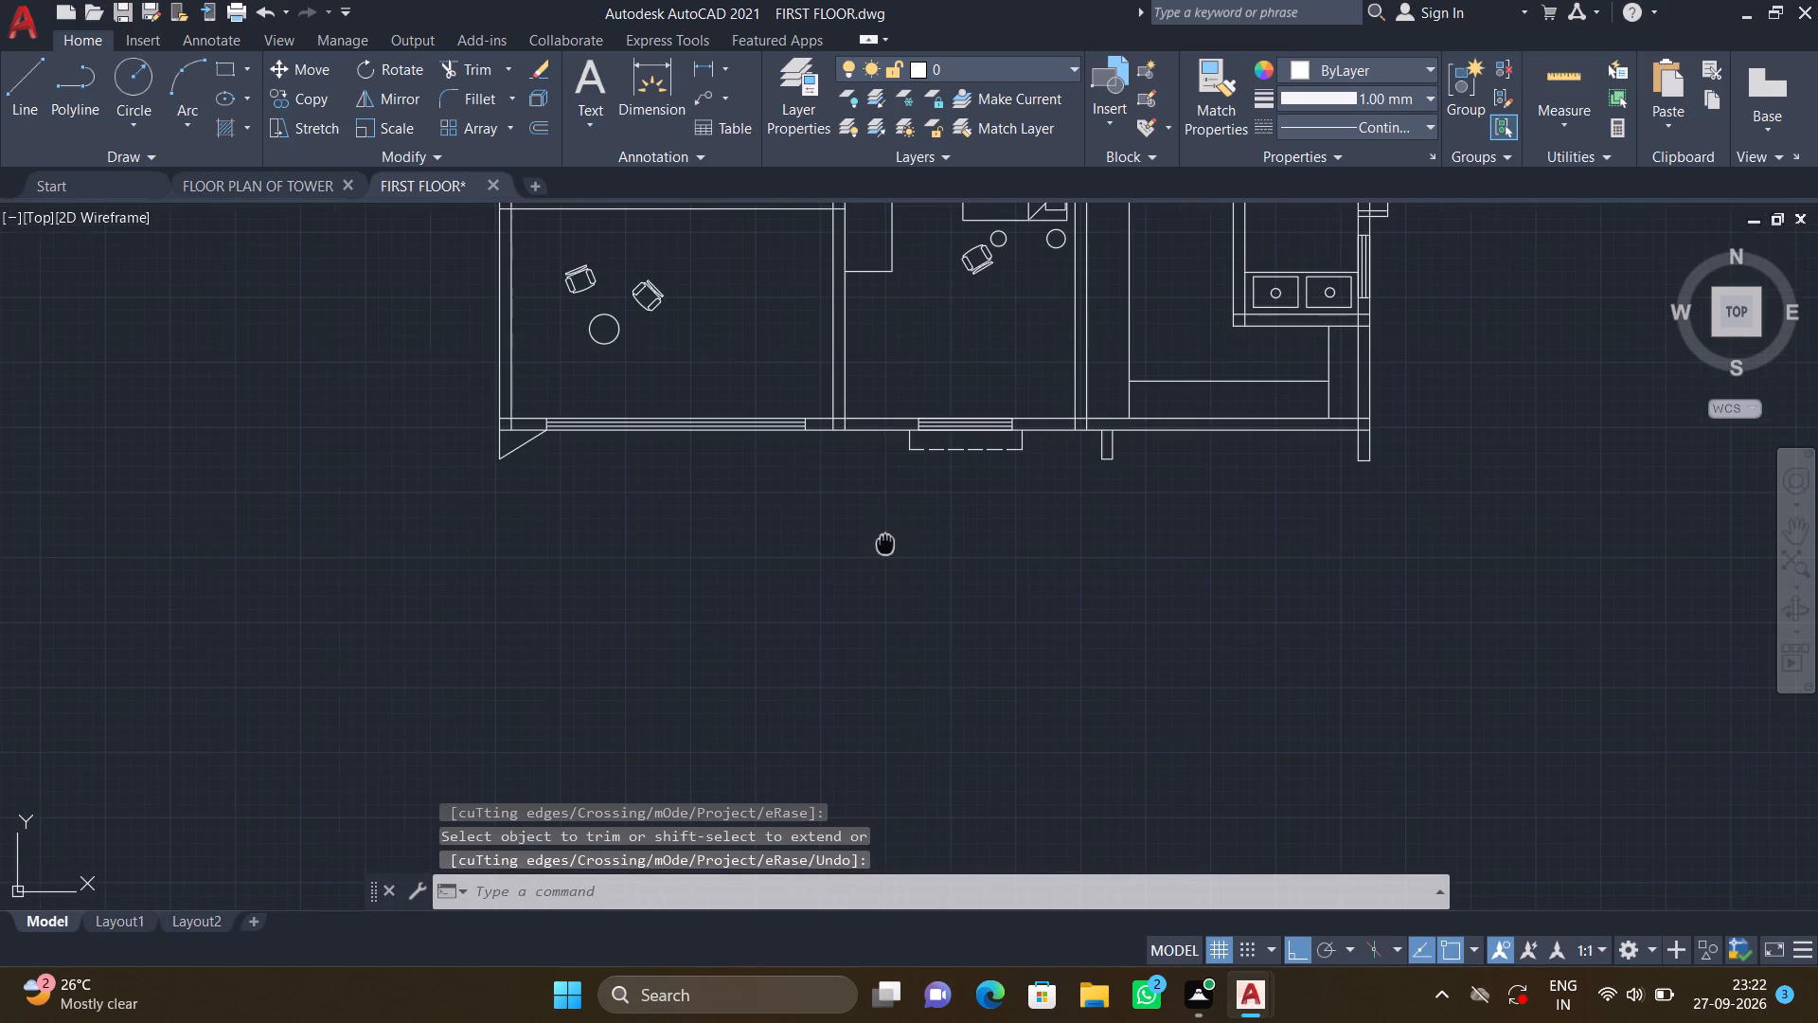
pyautogui.moveTo(897, 541); pyautogui.dragTo(983, 529, button='middle')
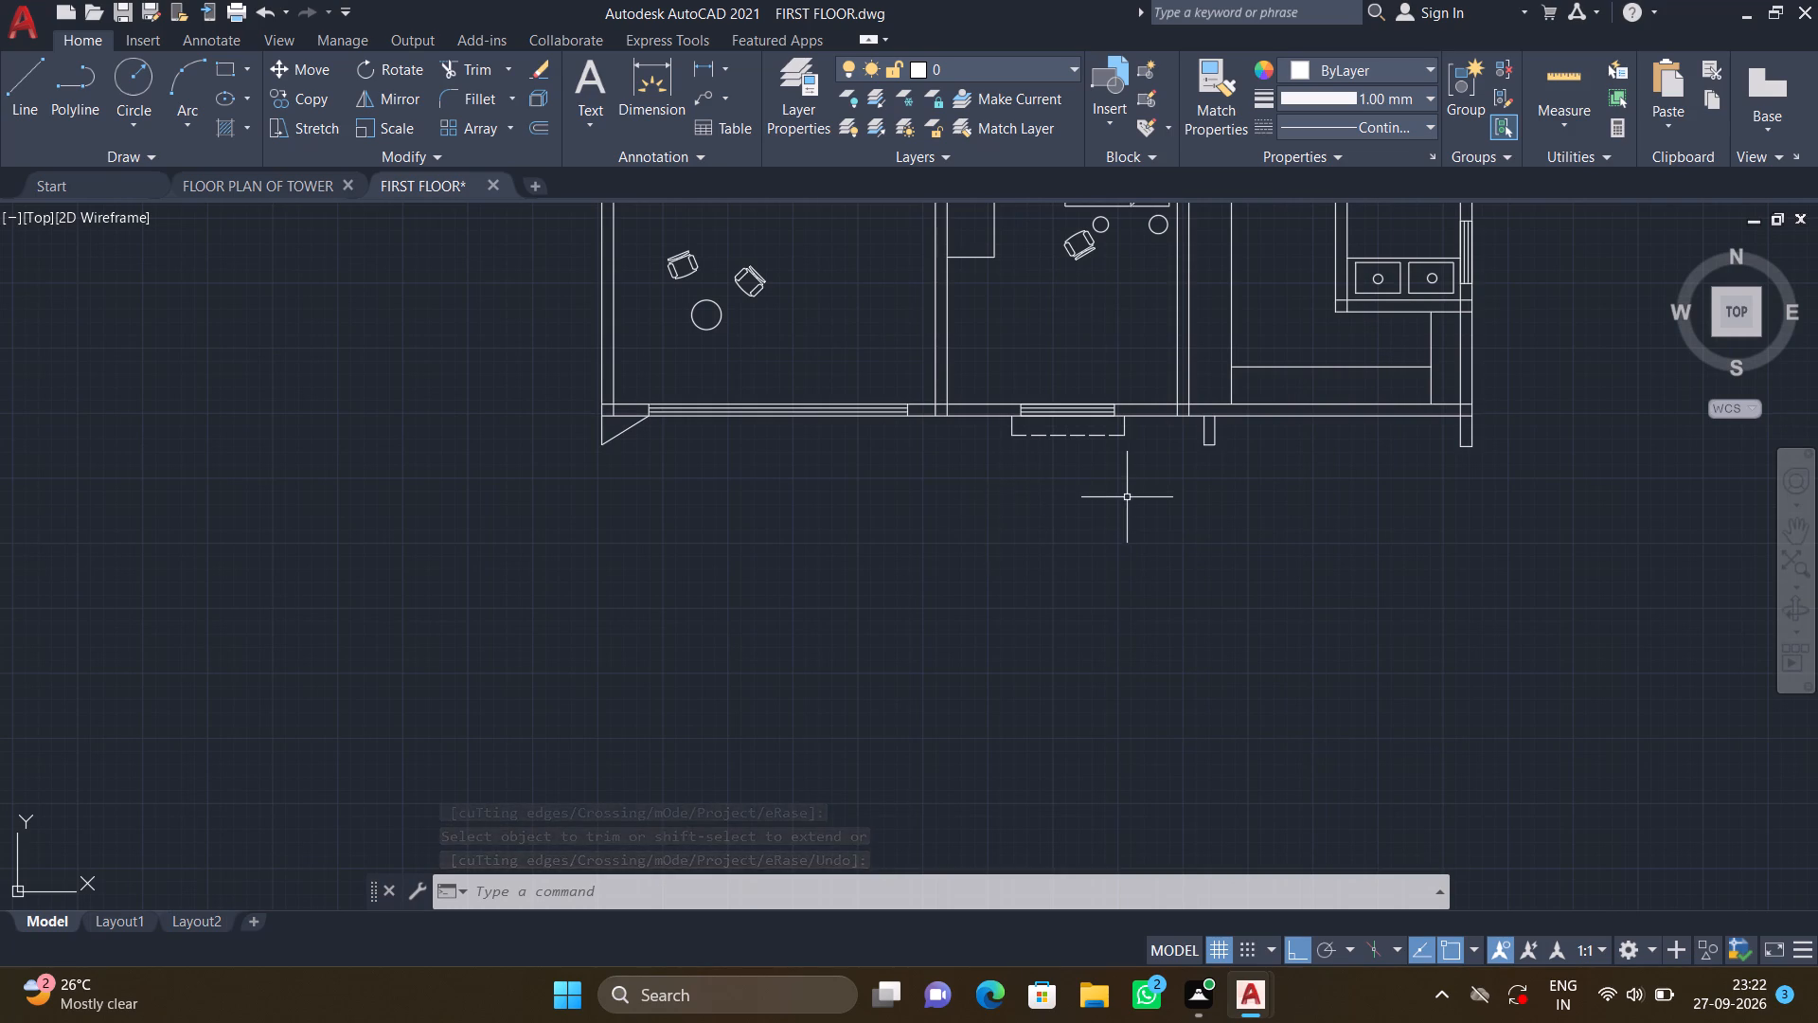
pyautogui.scroll(-1, 1117, 497)
pyautogui.moveTo(1105, 496); pyautogui.dragTo(874, 522, button='middle')
pyautogui.scroll(3, 963, 493)
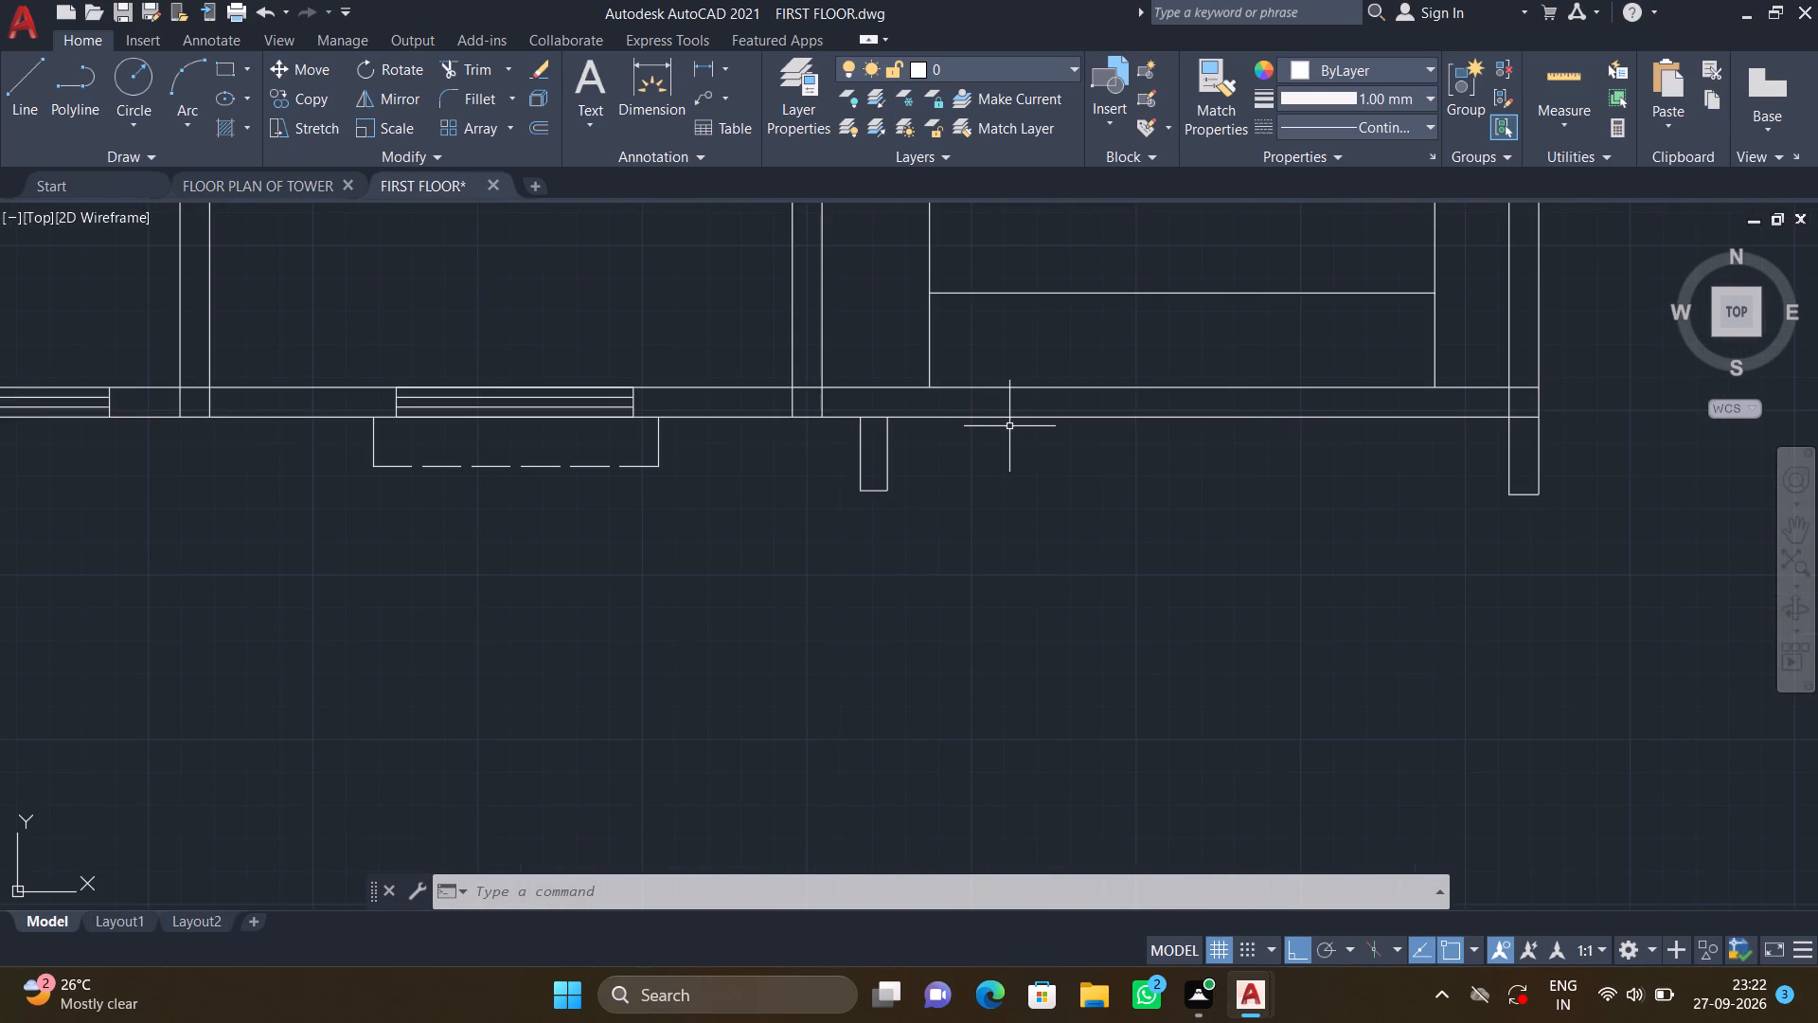
pyautogui.press('l')
pyautogui.press('Return')
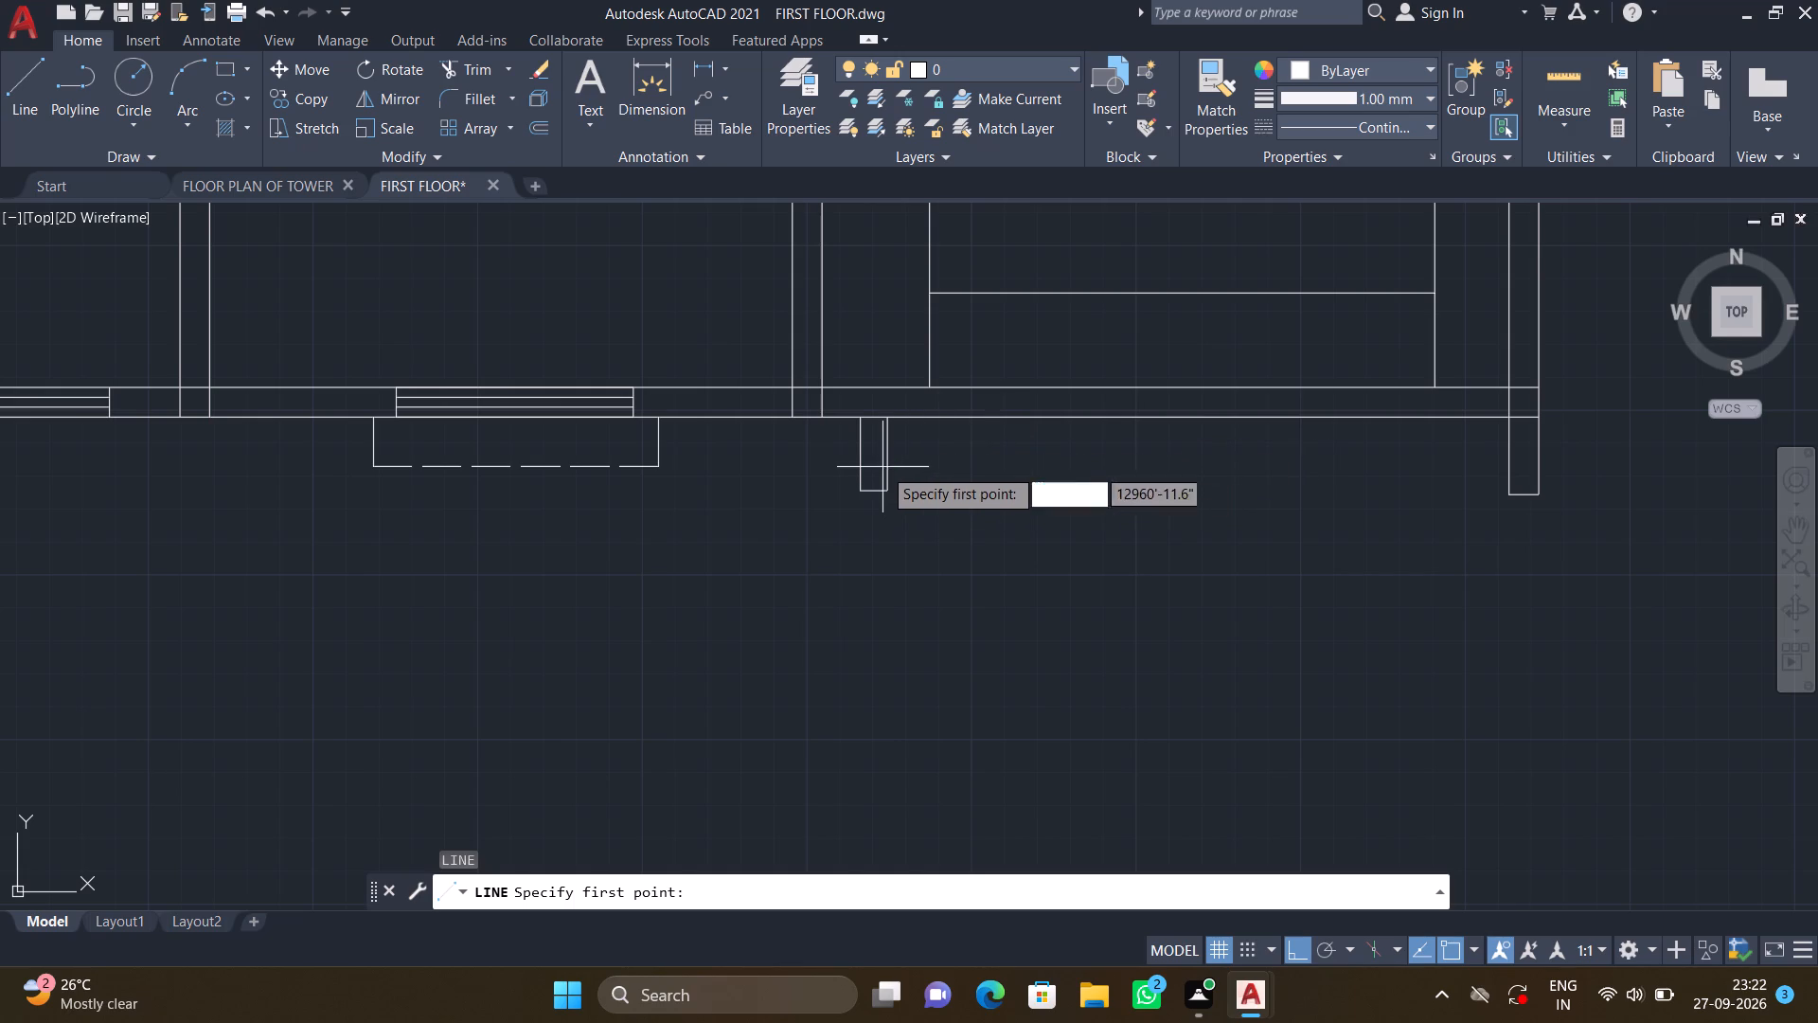
pyautogui.scroll(2, 897, 439)
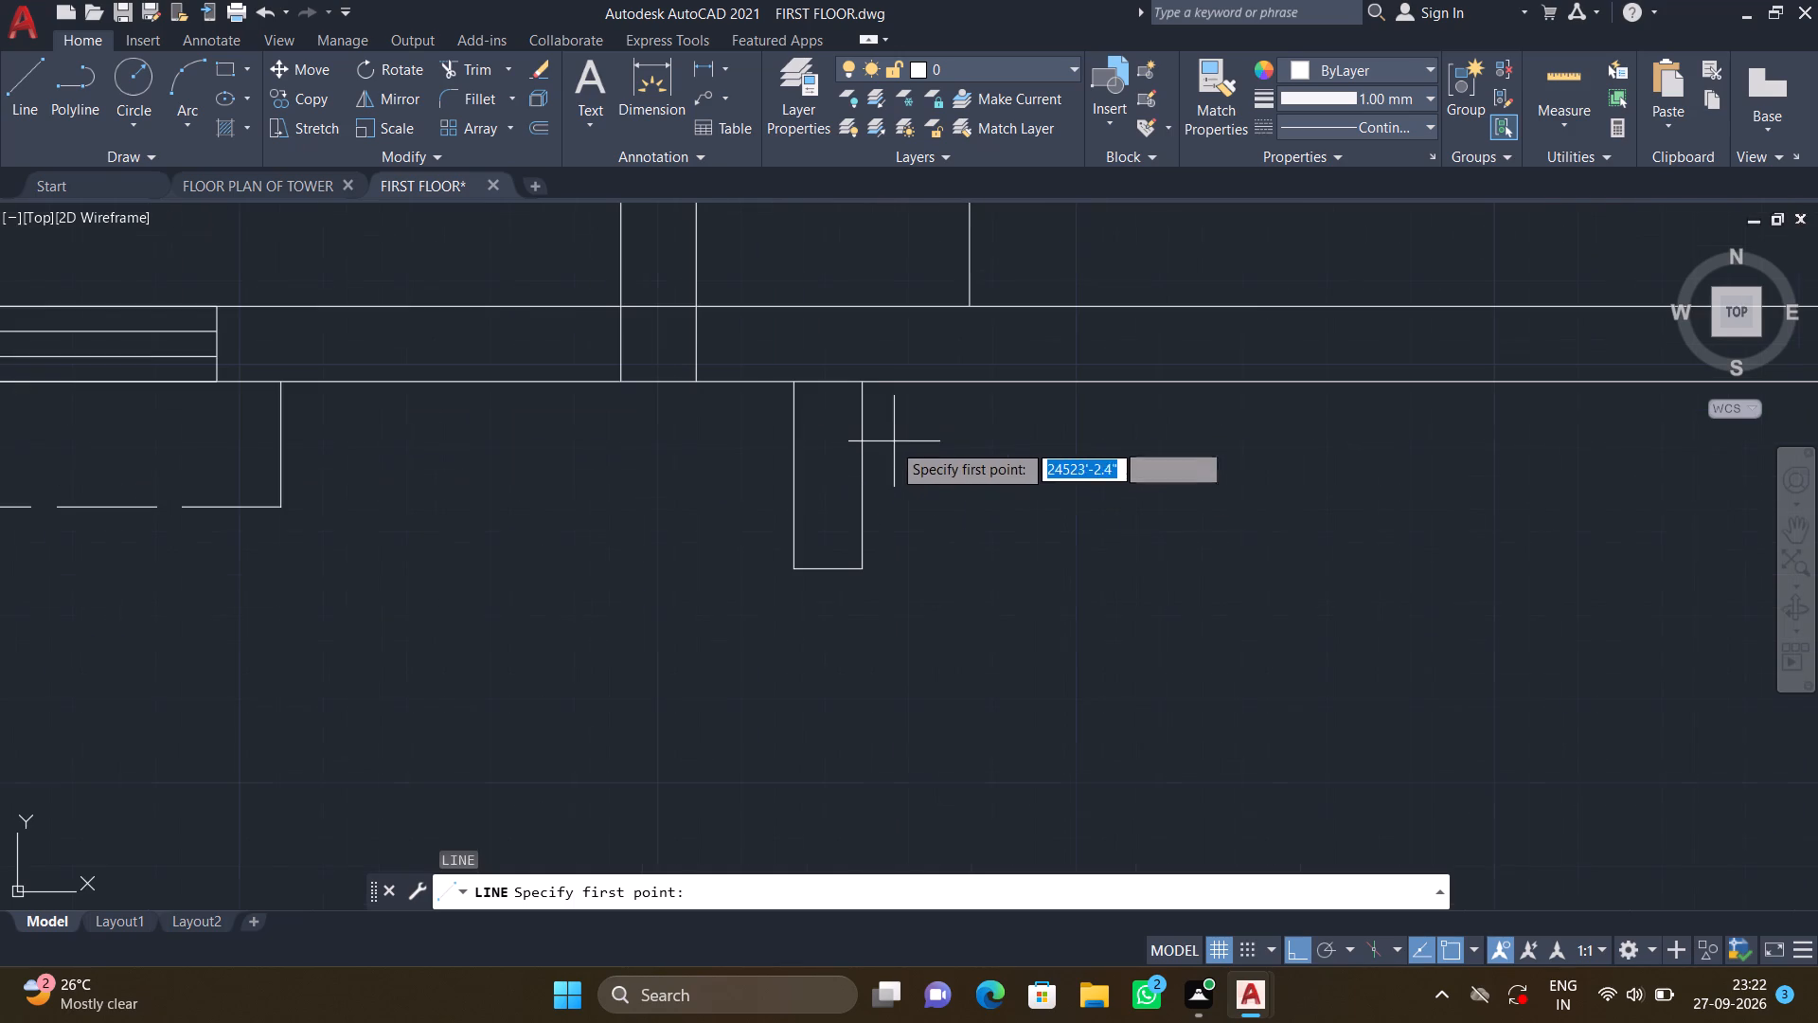
pyautogui.click(866, 487)
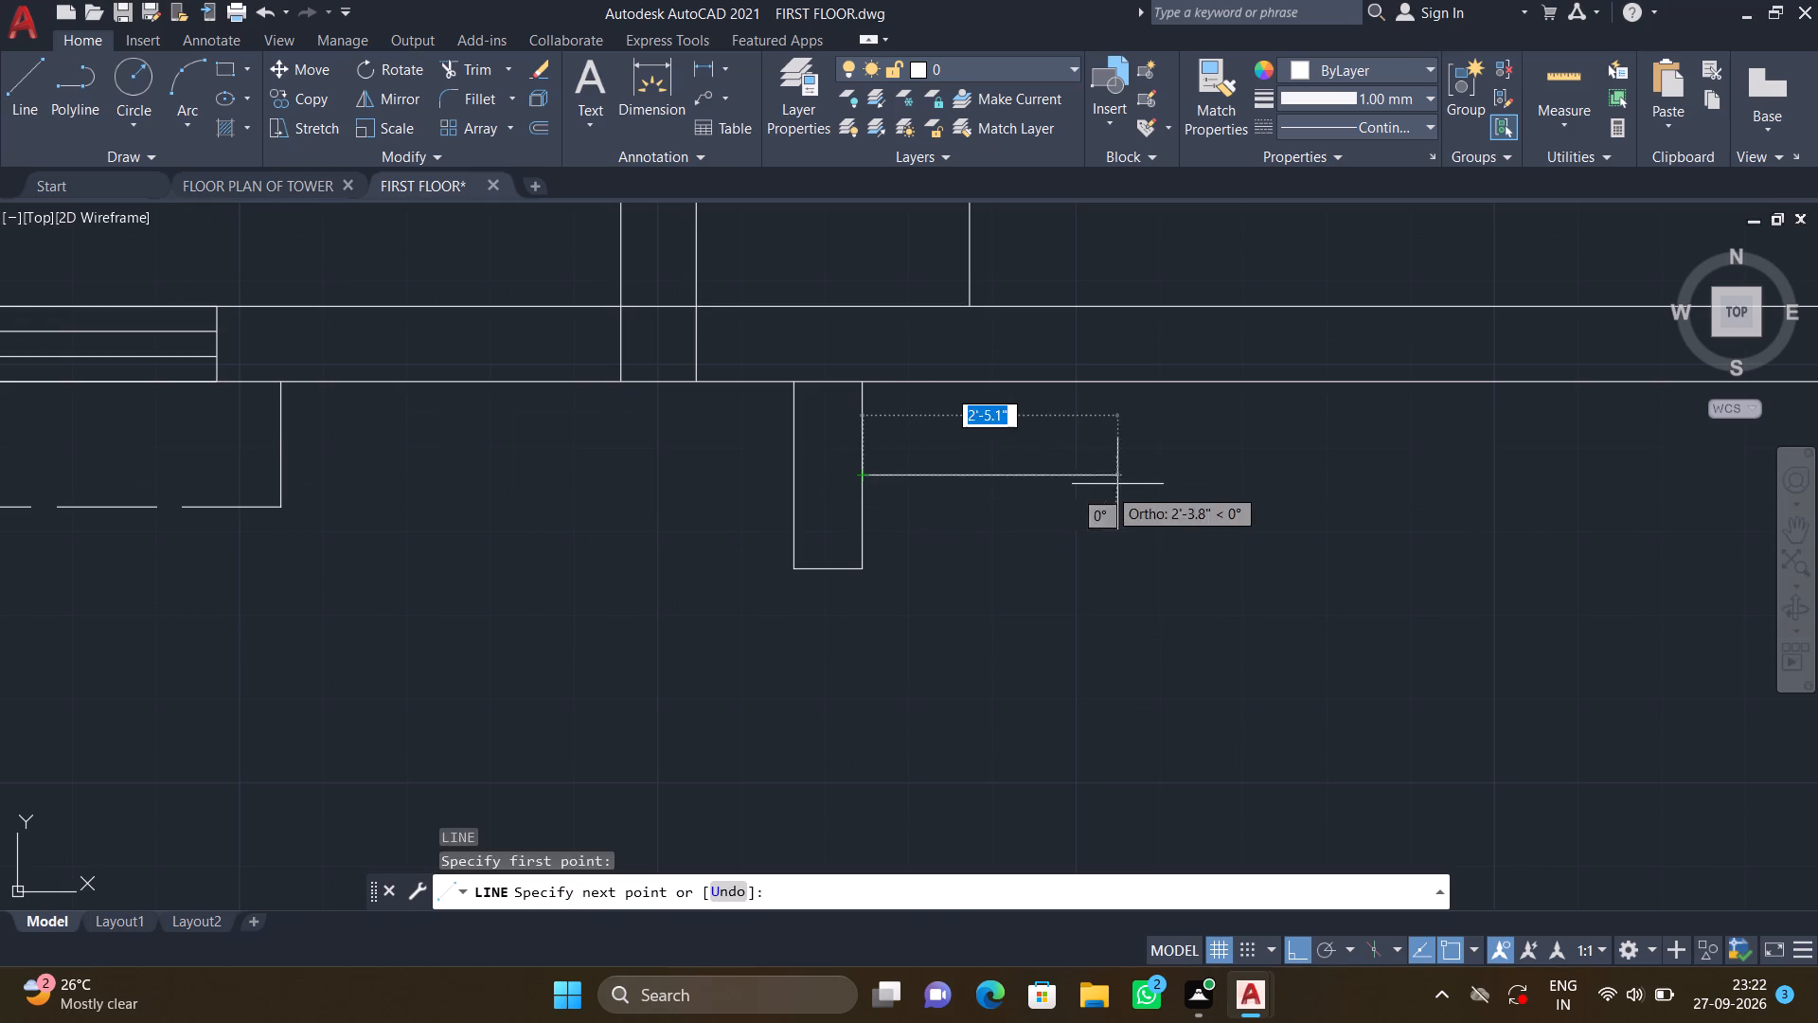
pyautogui.scroll(-2, 1176, 486)
pyautogui.moveTo(1252, 486); pyautogui.dragTo(1065, 492, button='middle')
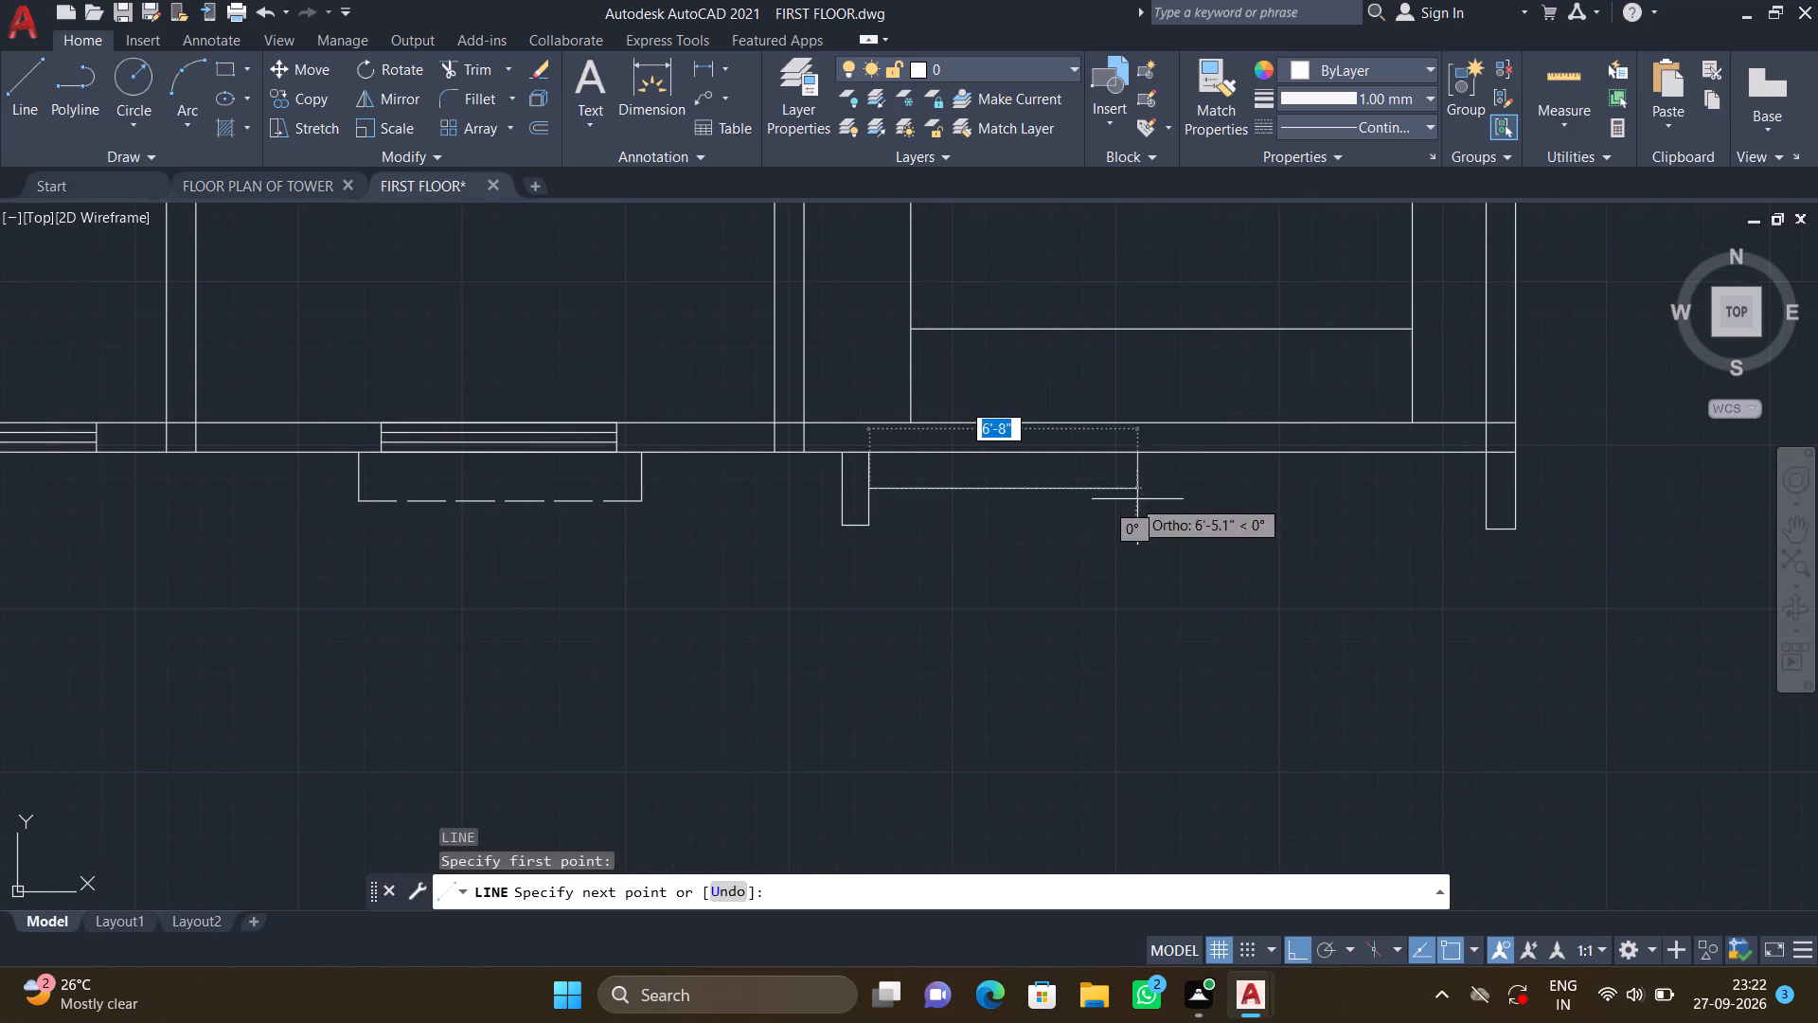
pyautogui.click(1194, 490)
pyautogui.click(1190, 422)
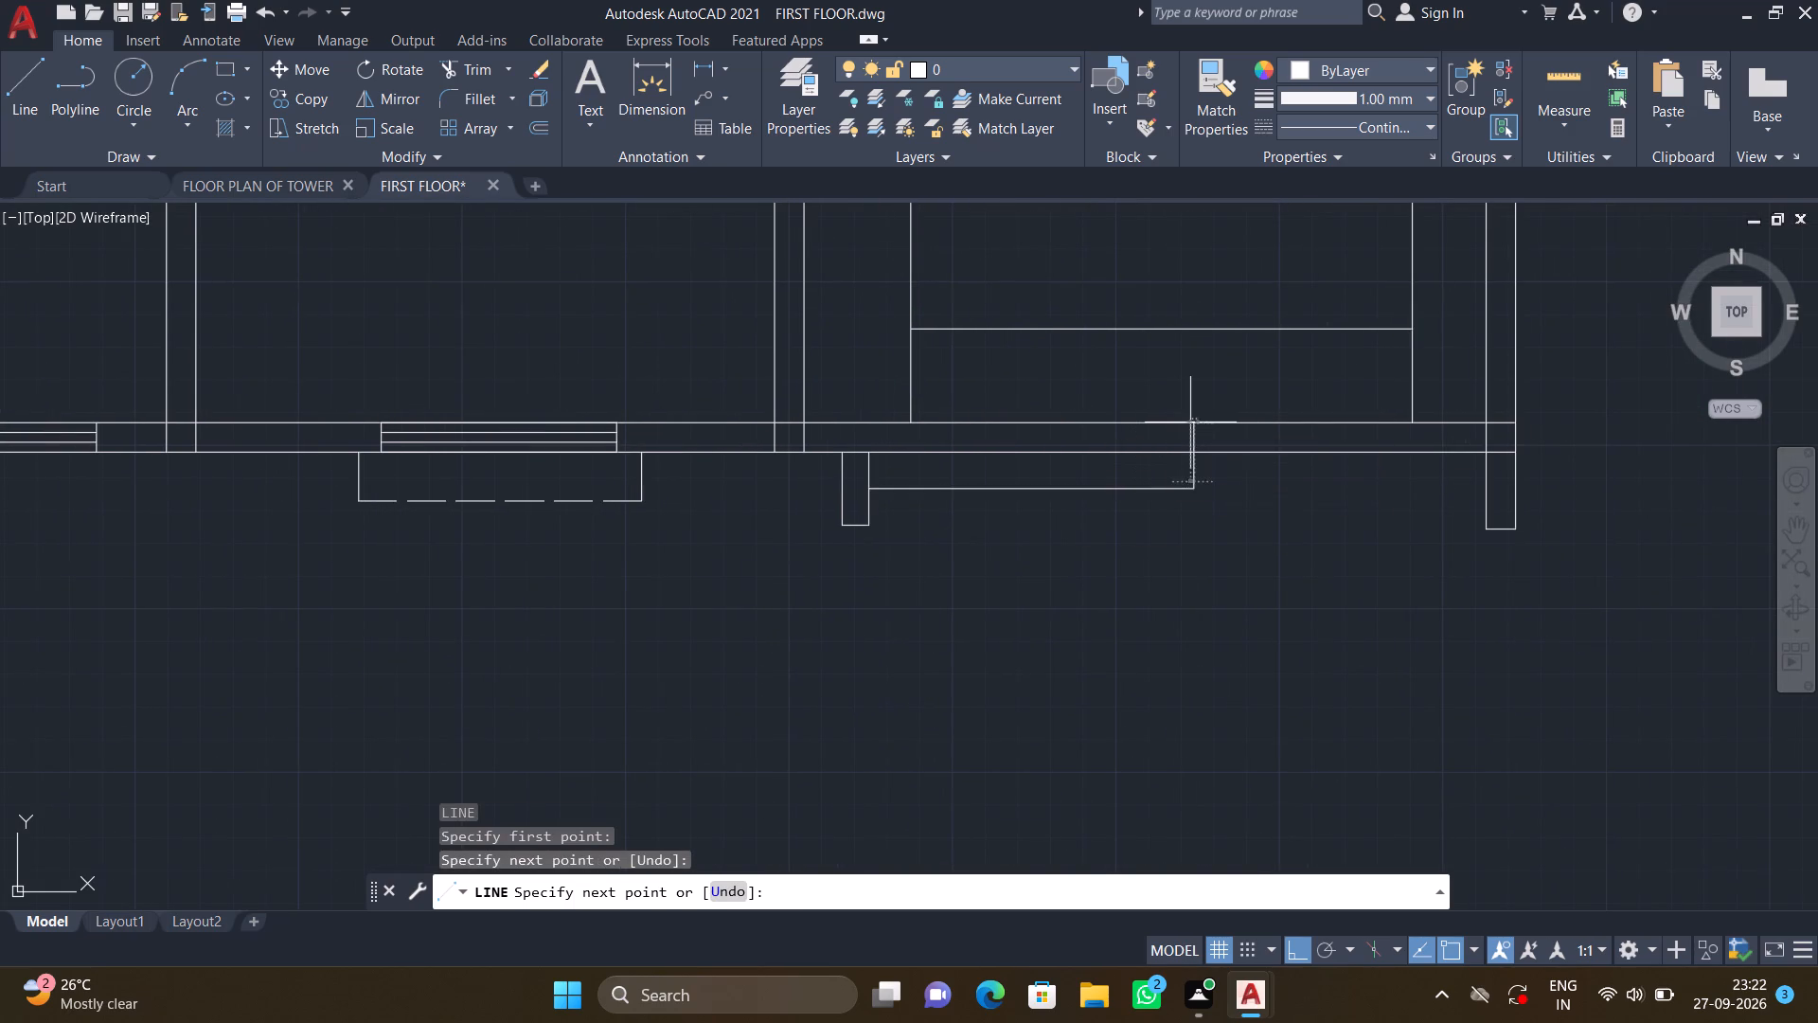
pyautogui.press('Return')
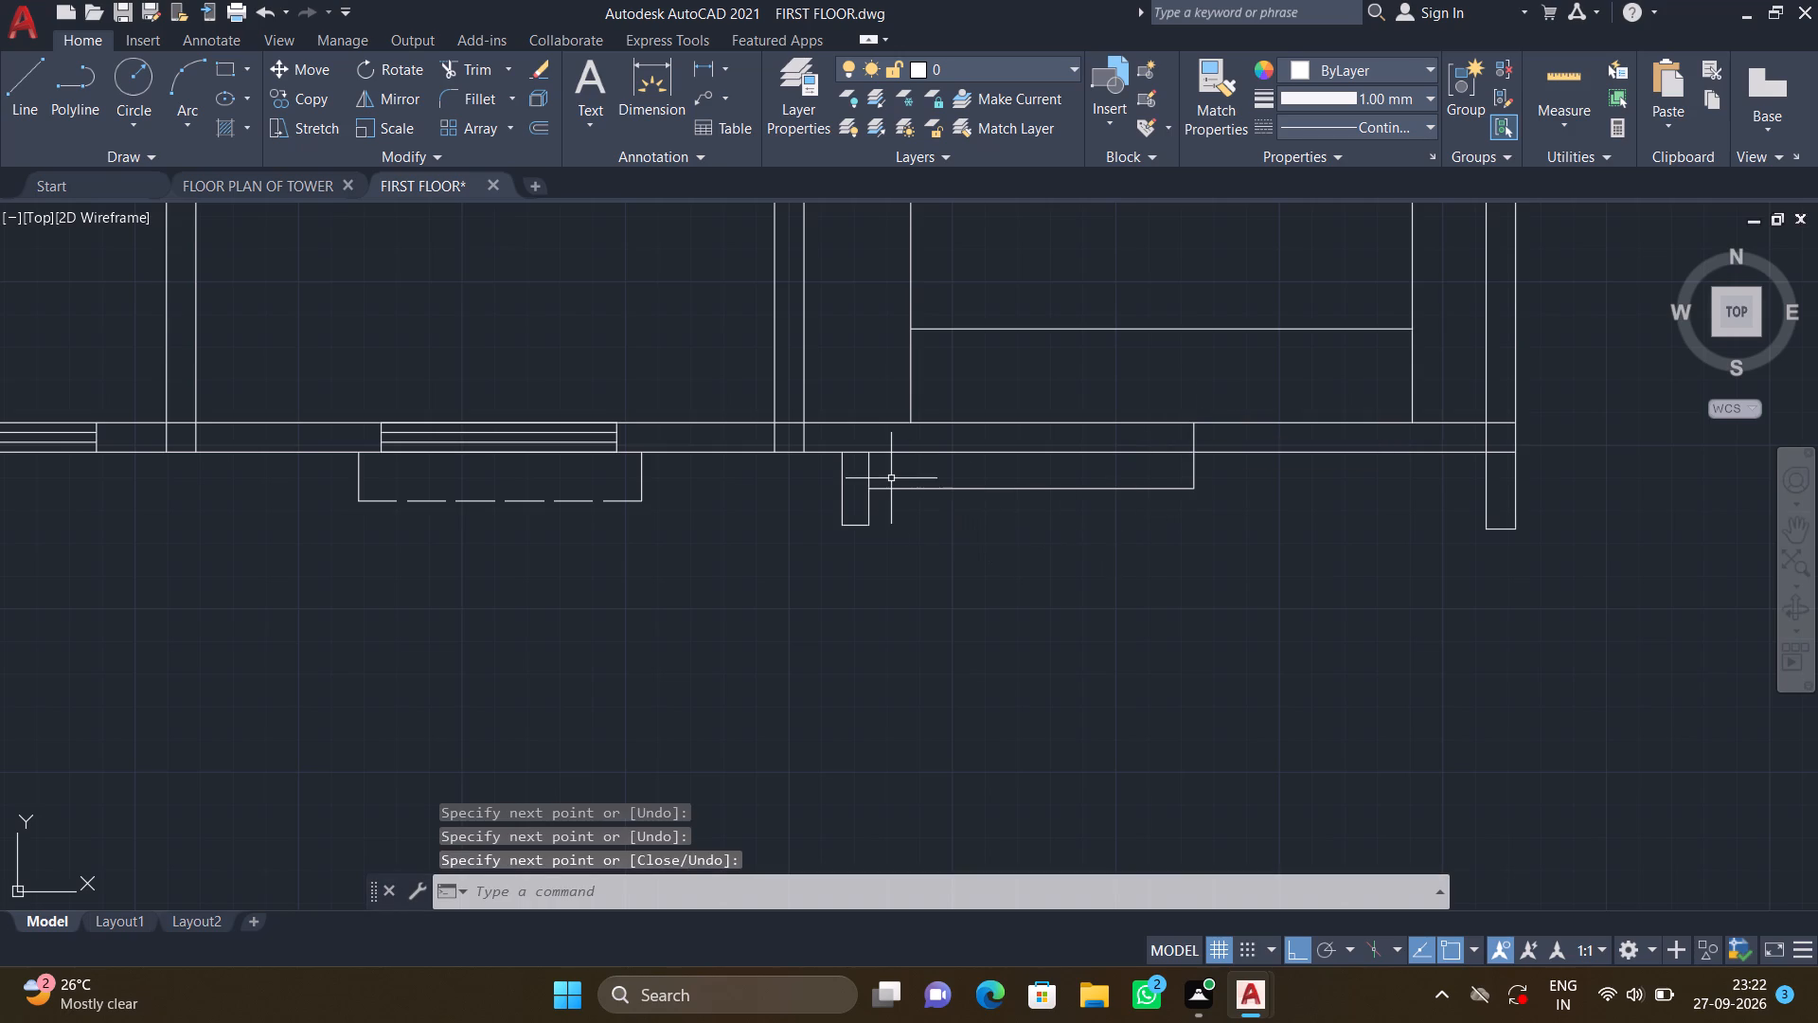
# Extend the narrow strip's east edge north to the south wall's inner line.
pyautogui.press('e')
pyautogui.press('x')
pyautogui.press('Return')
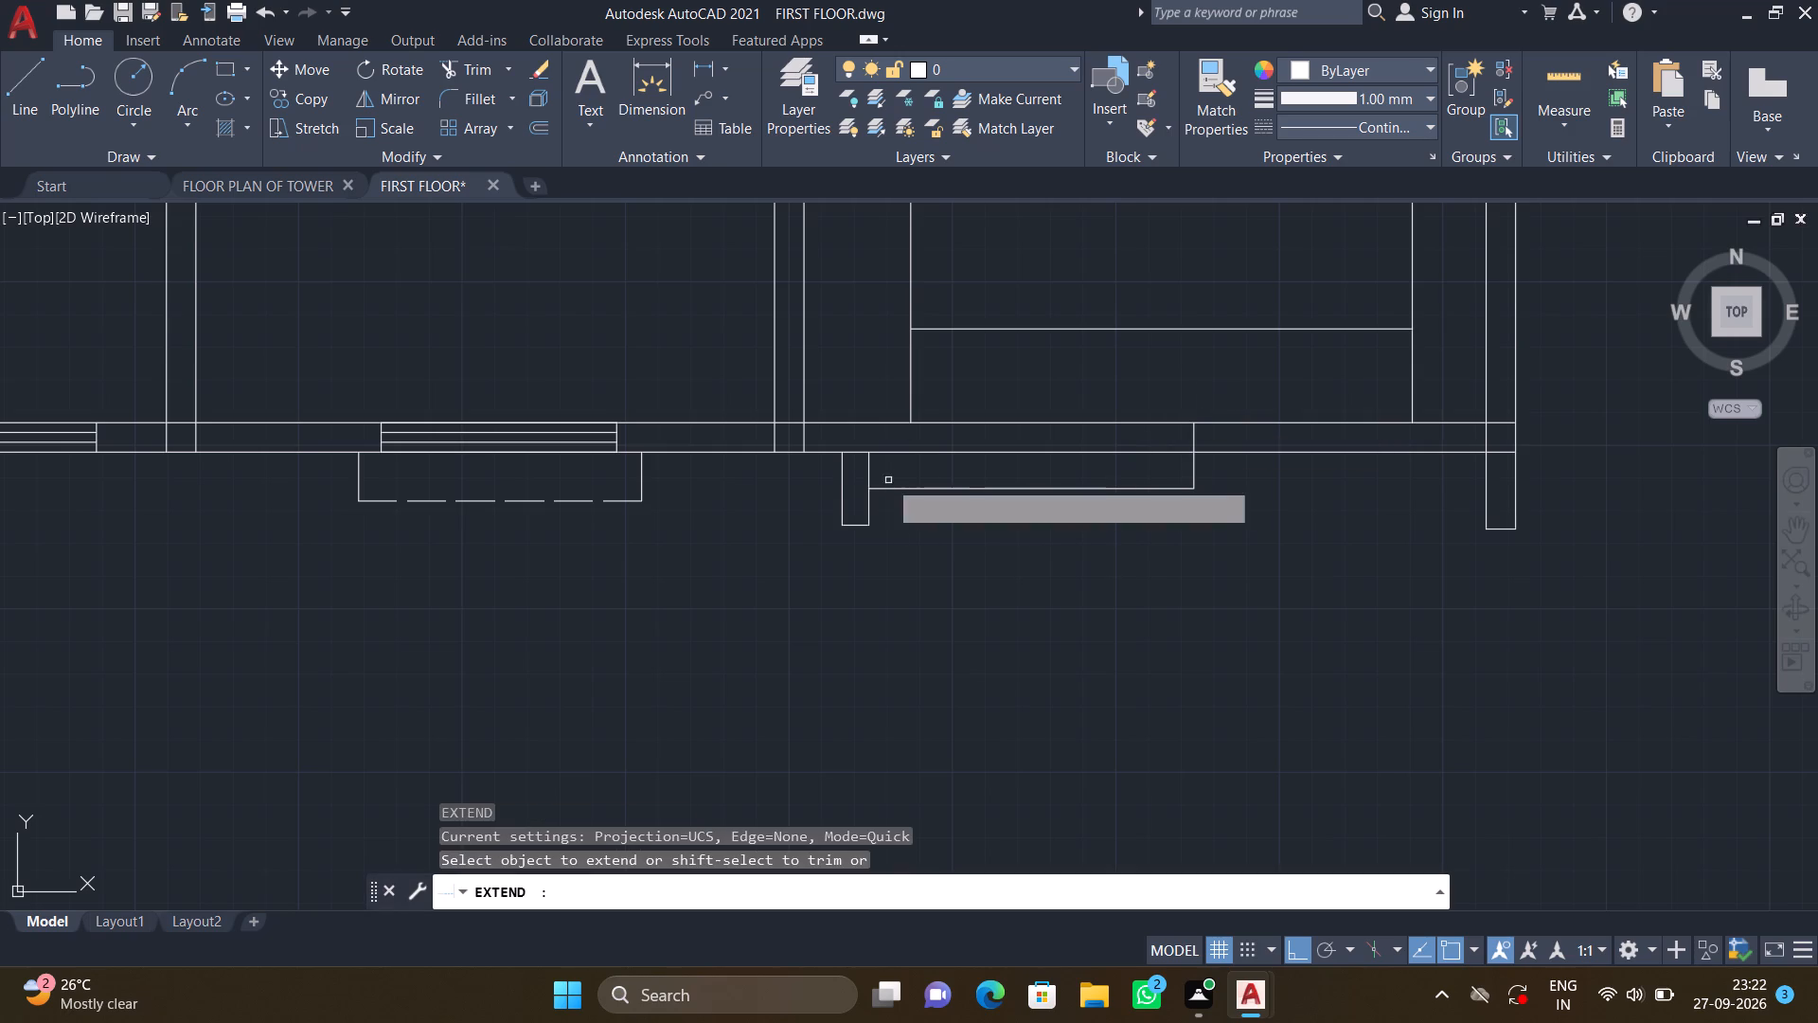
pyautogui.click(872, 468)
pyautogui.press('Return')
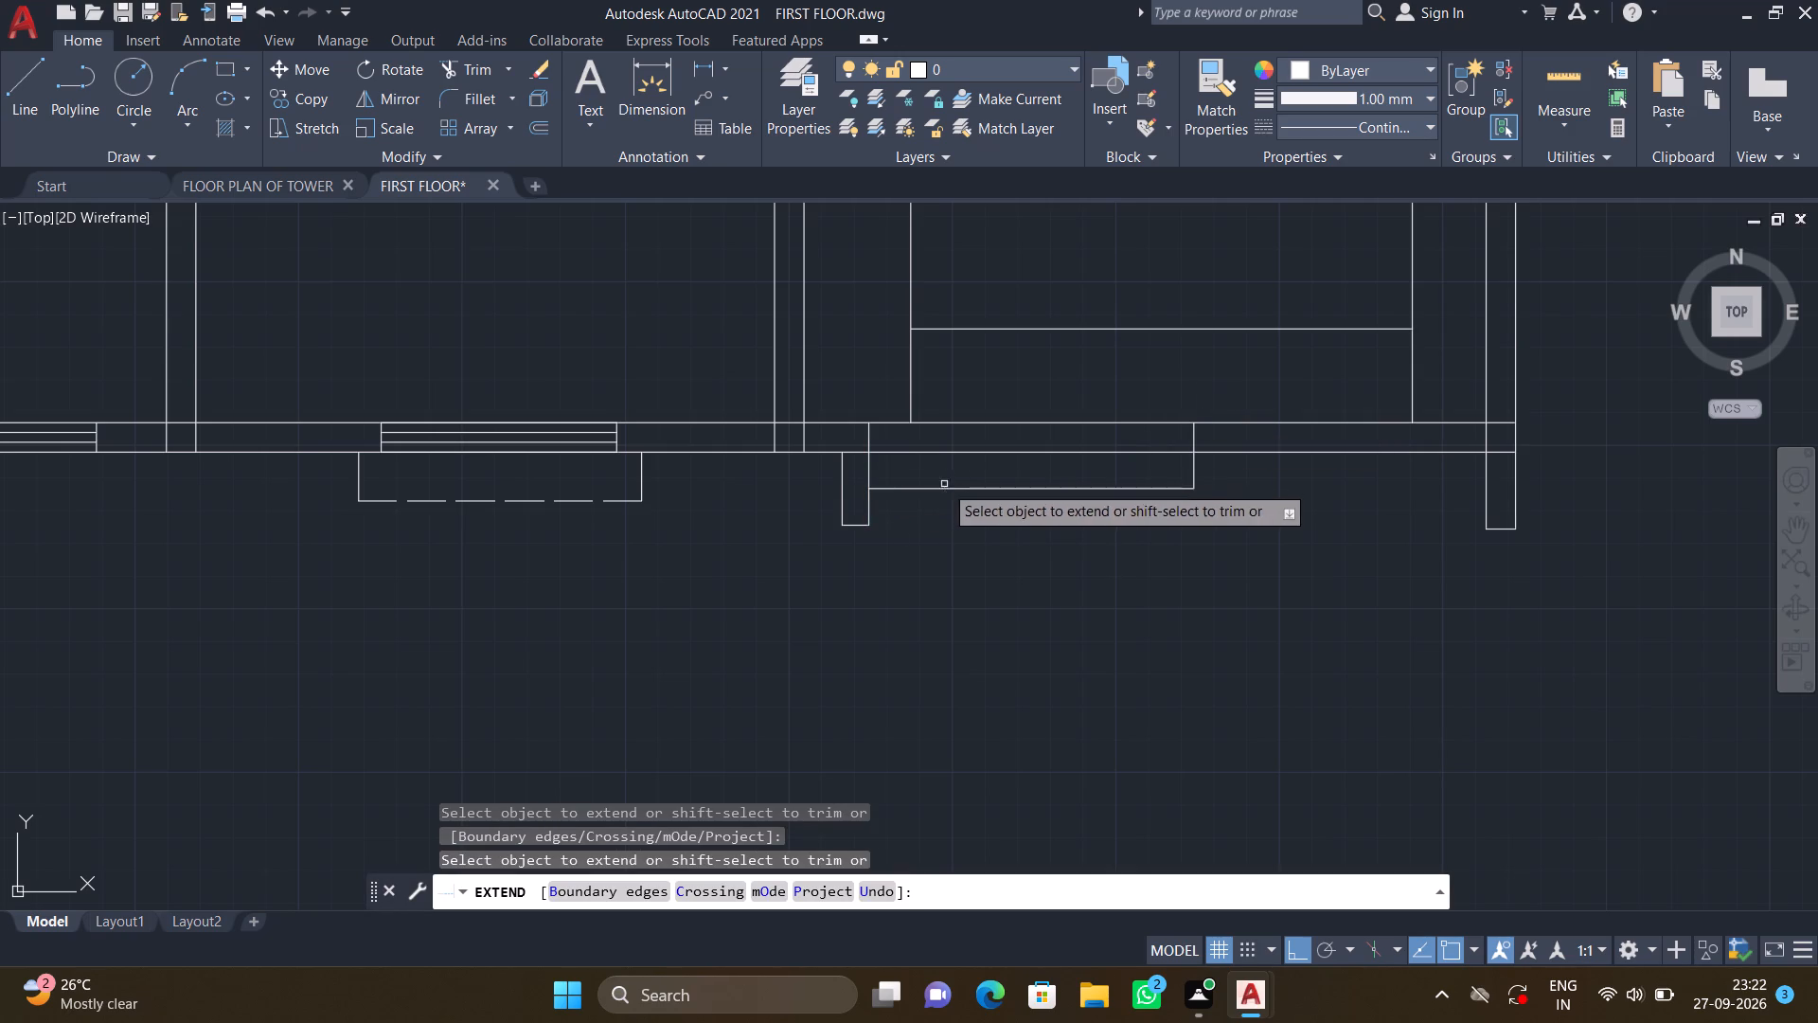
# Trim the south wall's outer line between the strip's east edge and the vertical line at the projection's east end.
pyautogui.press('t')
pyautogui.press('r')
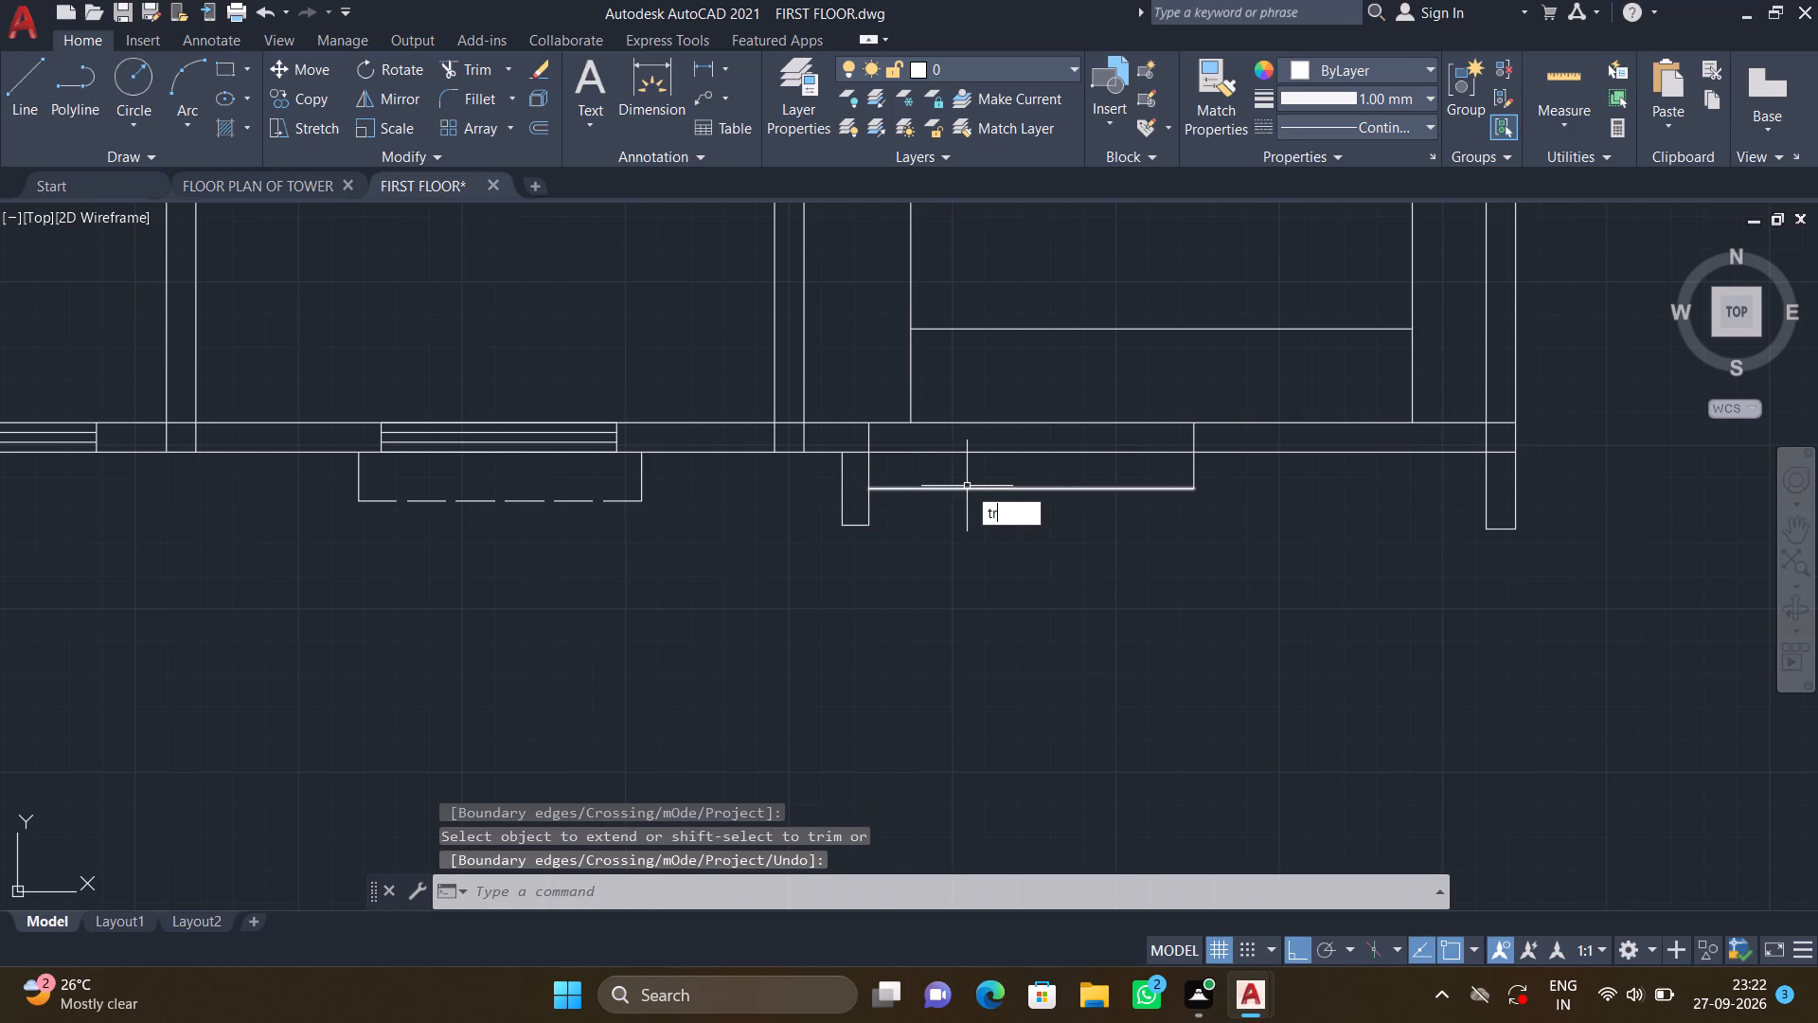
pyautogui.press('Return')
pyautogui.click(954, 449)
pyautogui.press('Return')
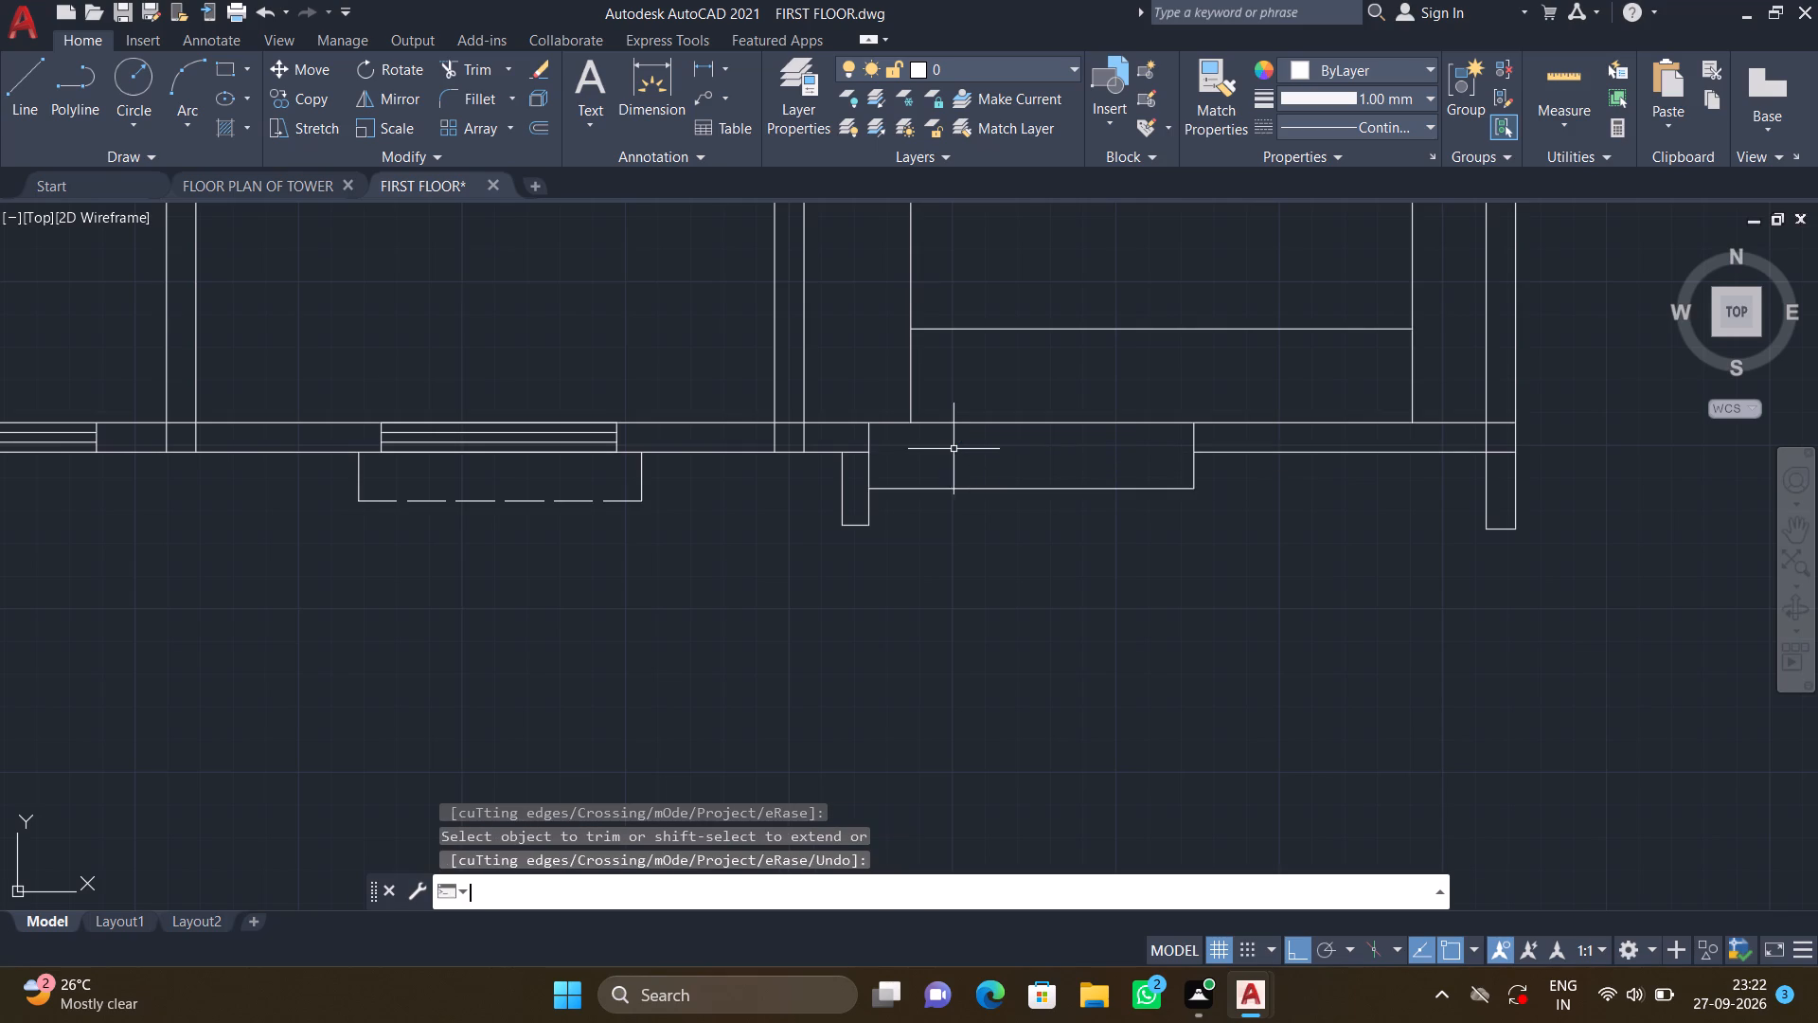
# Trim the vertical segments crossing the wall thickness at the west and east ends of the south wall projection.
pyautogui.press('space')
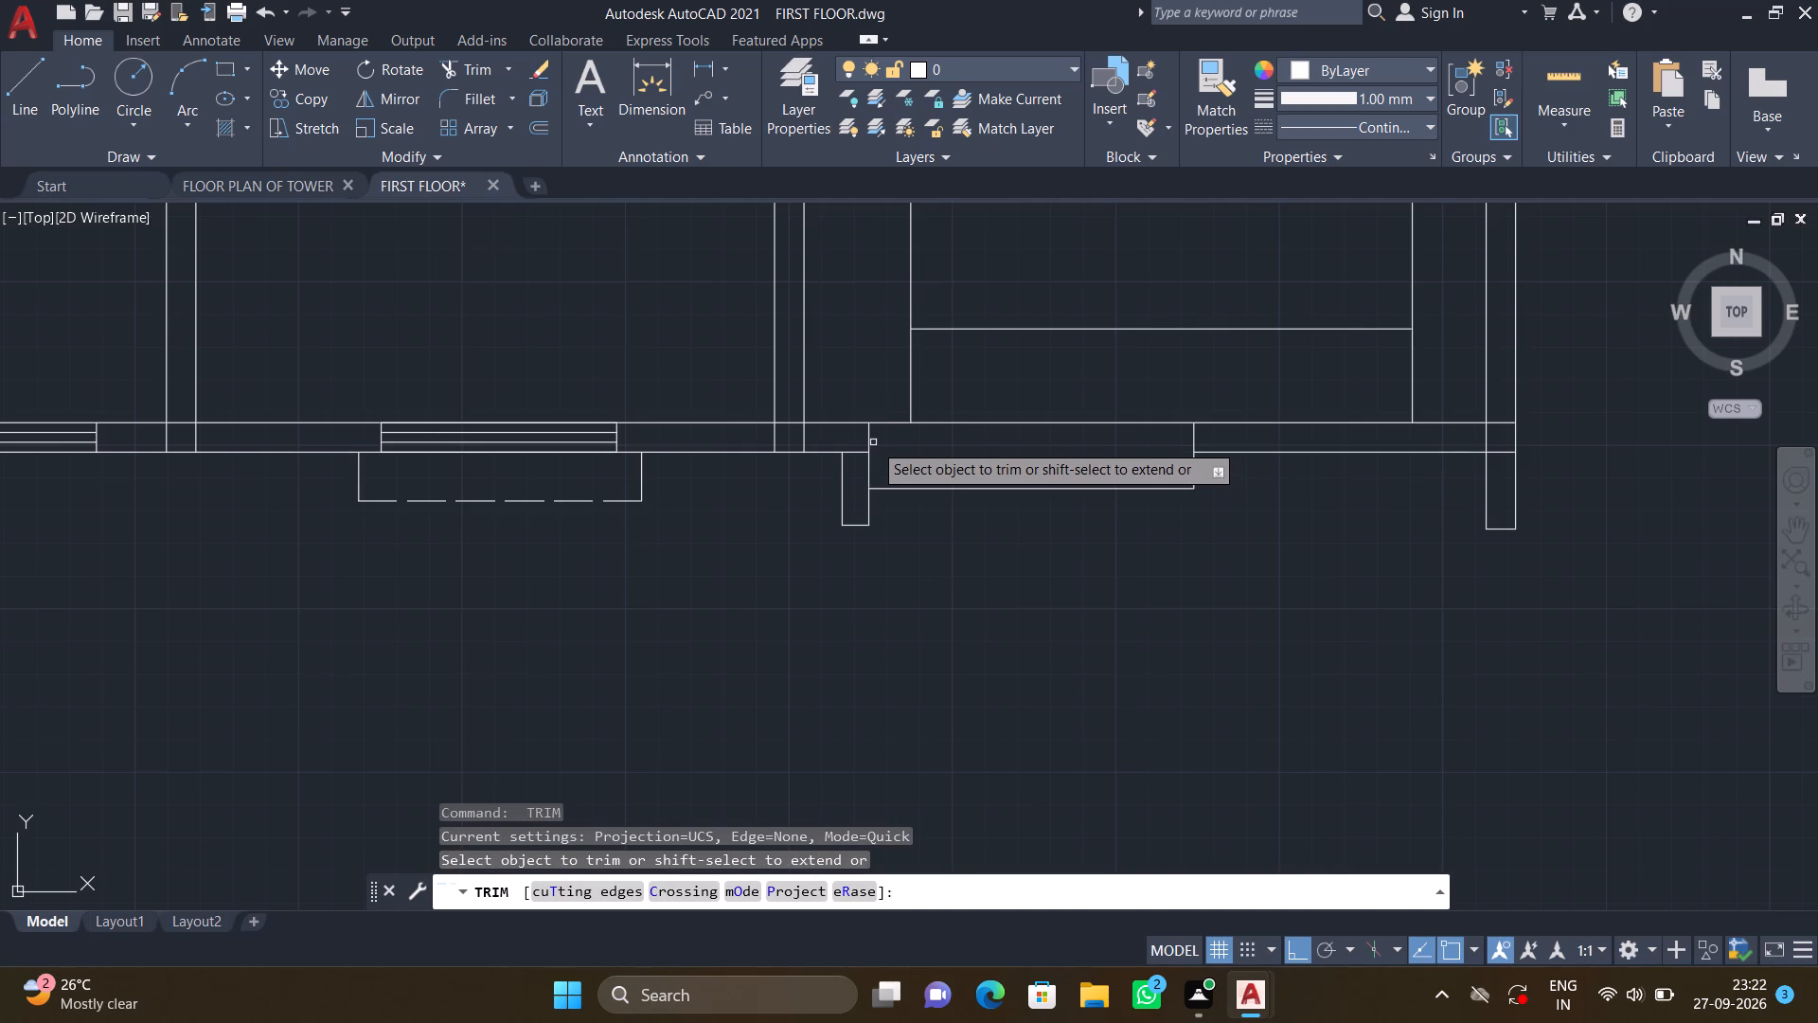
pyautogui.click(868, 438)
pyautogui.press('Return')
pyautogui.scroll(-1, 988, 519)
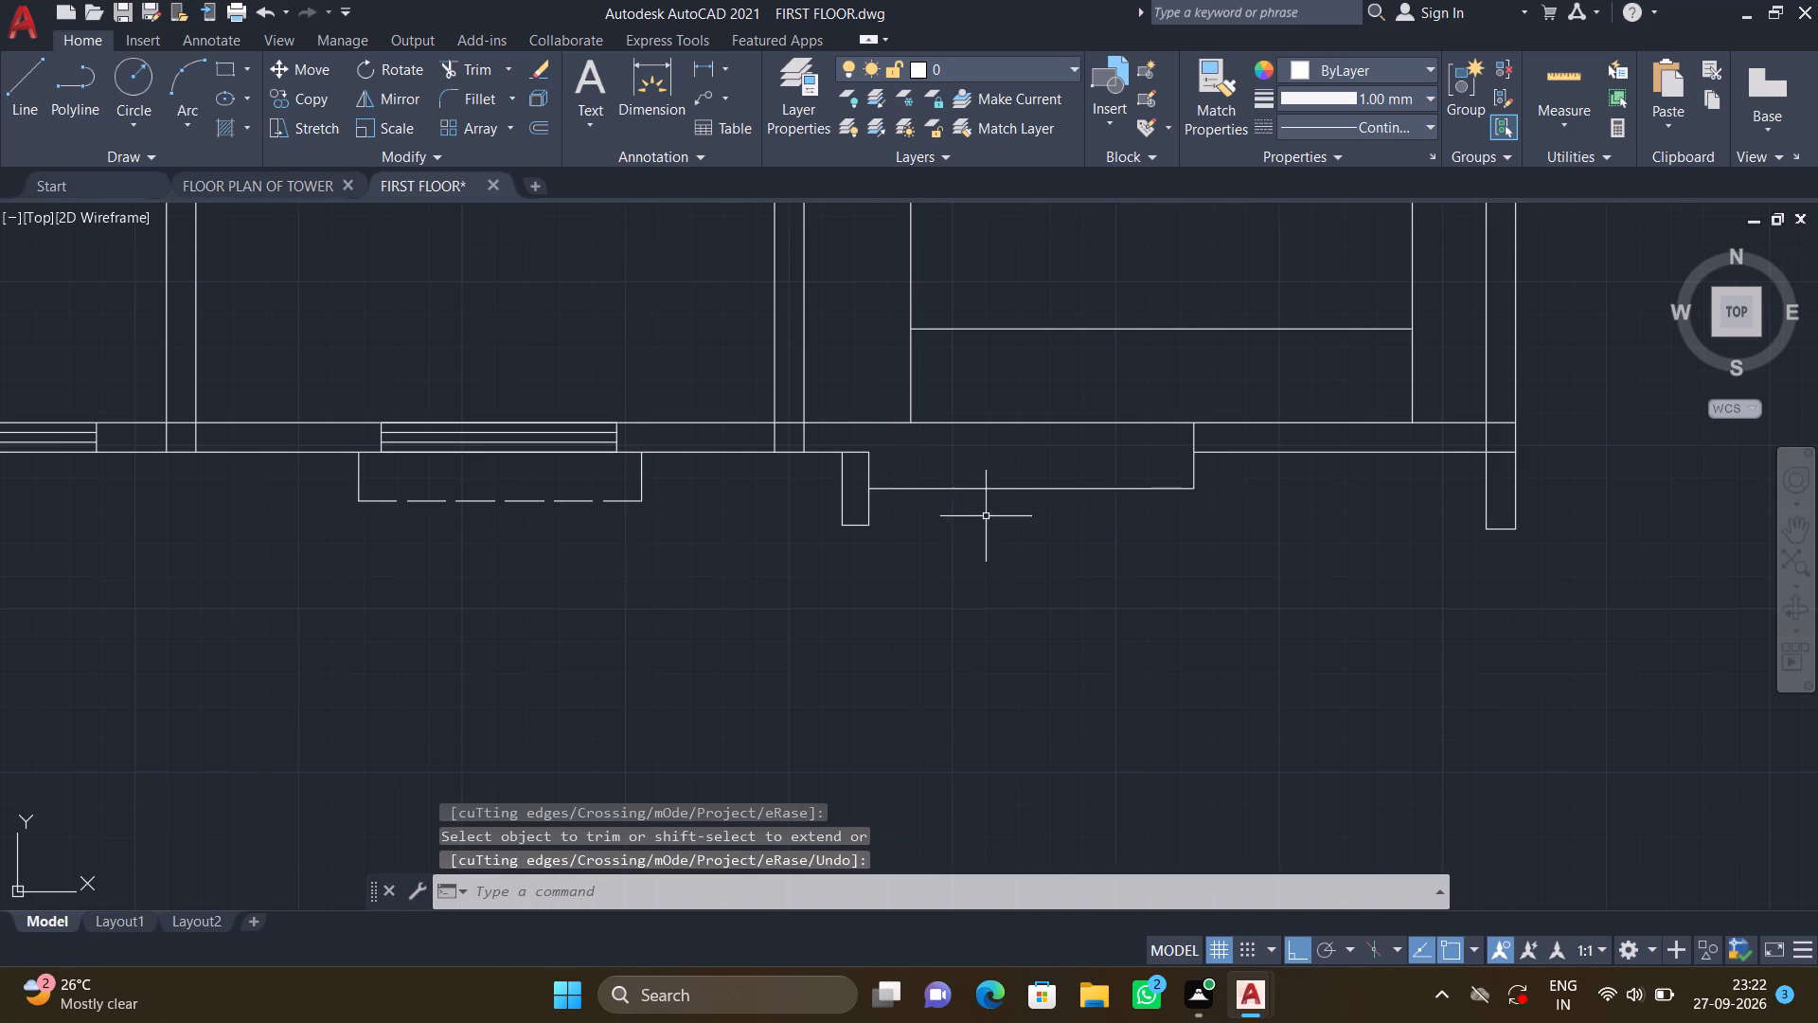
pyautogui.scroll(-1, 987, 519)
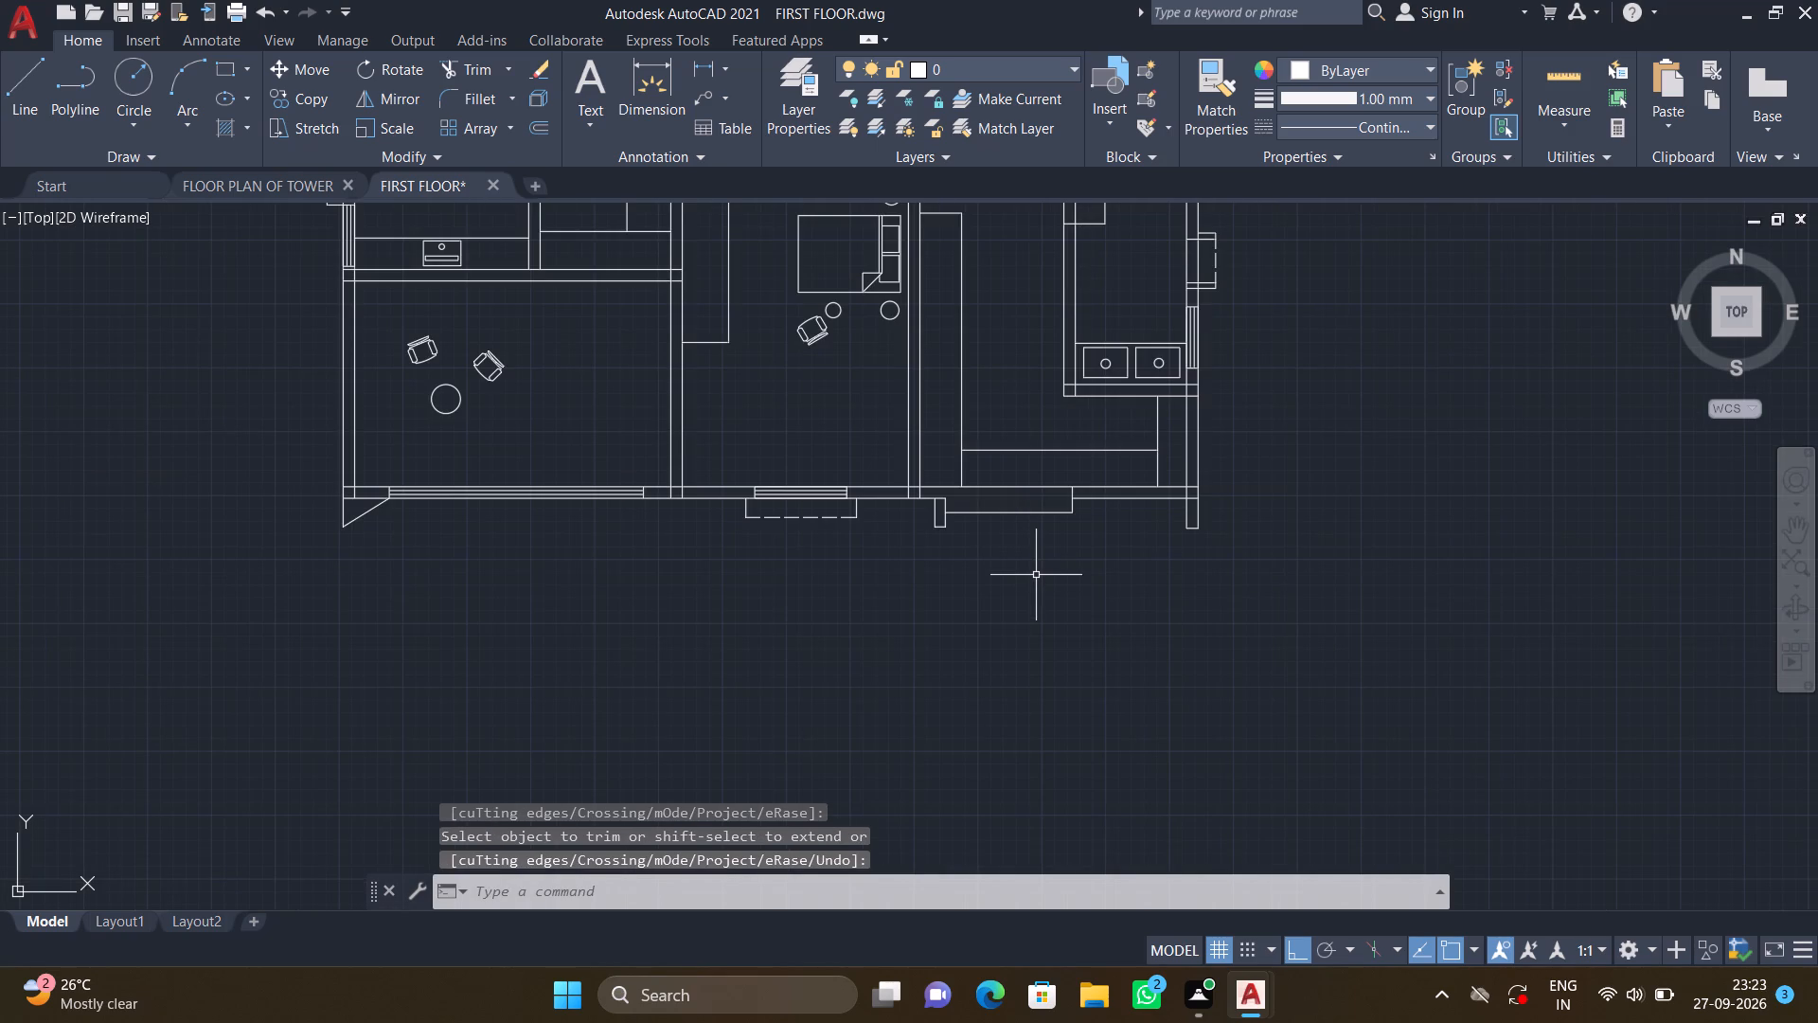
pyautogui.scroll(3, 1094, 450)
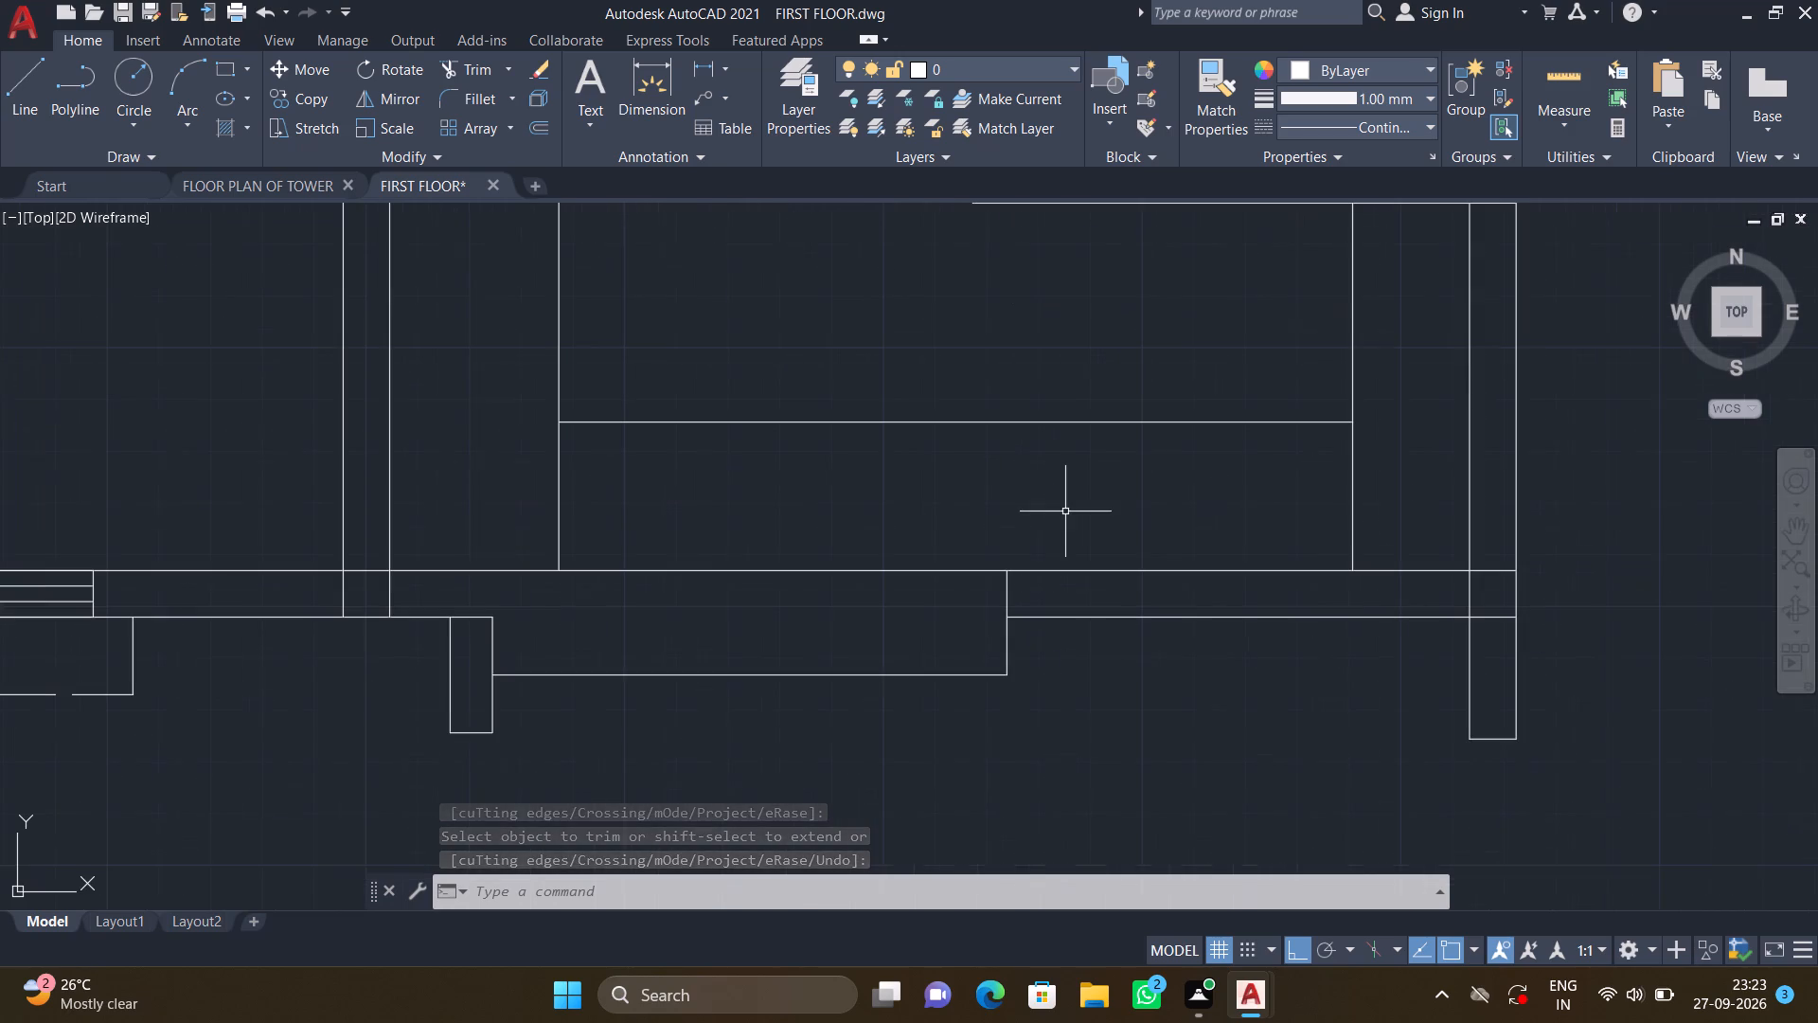
pyautogui.press('space')
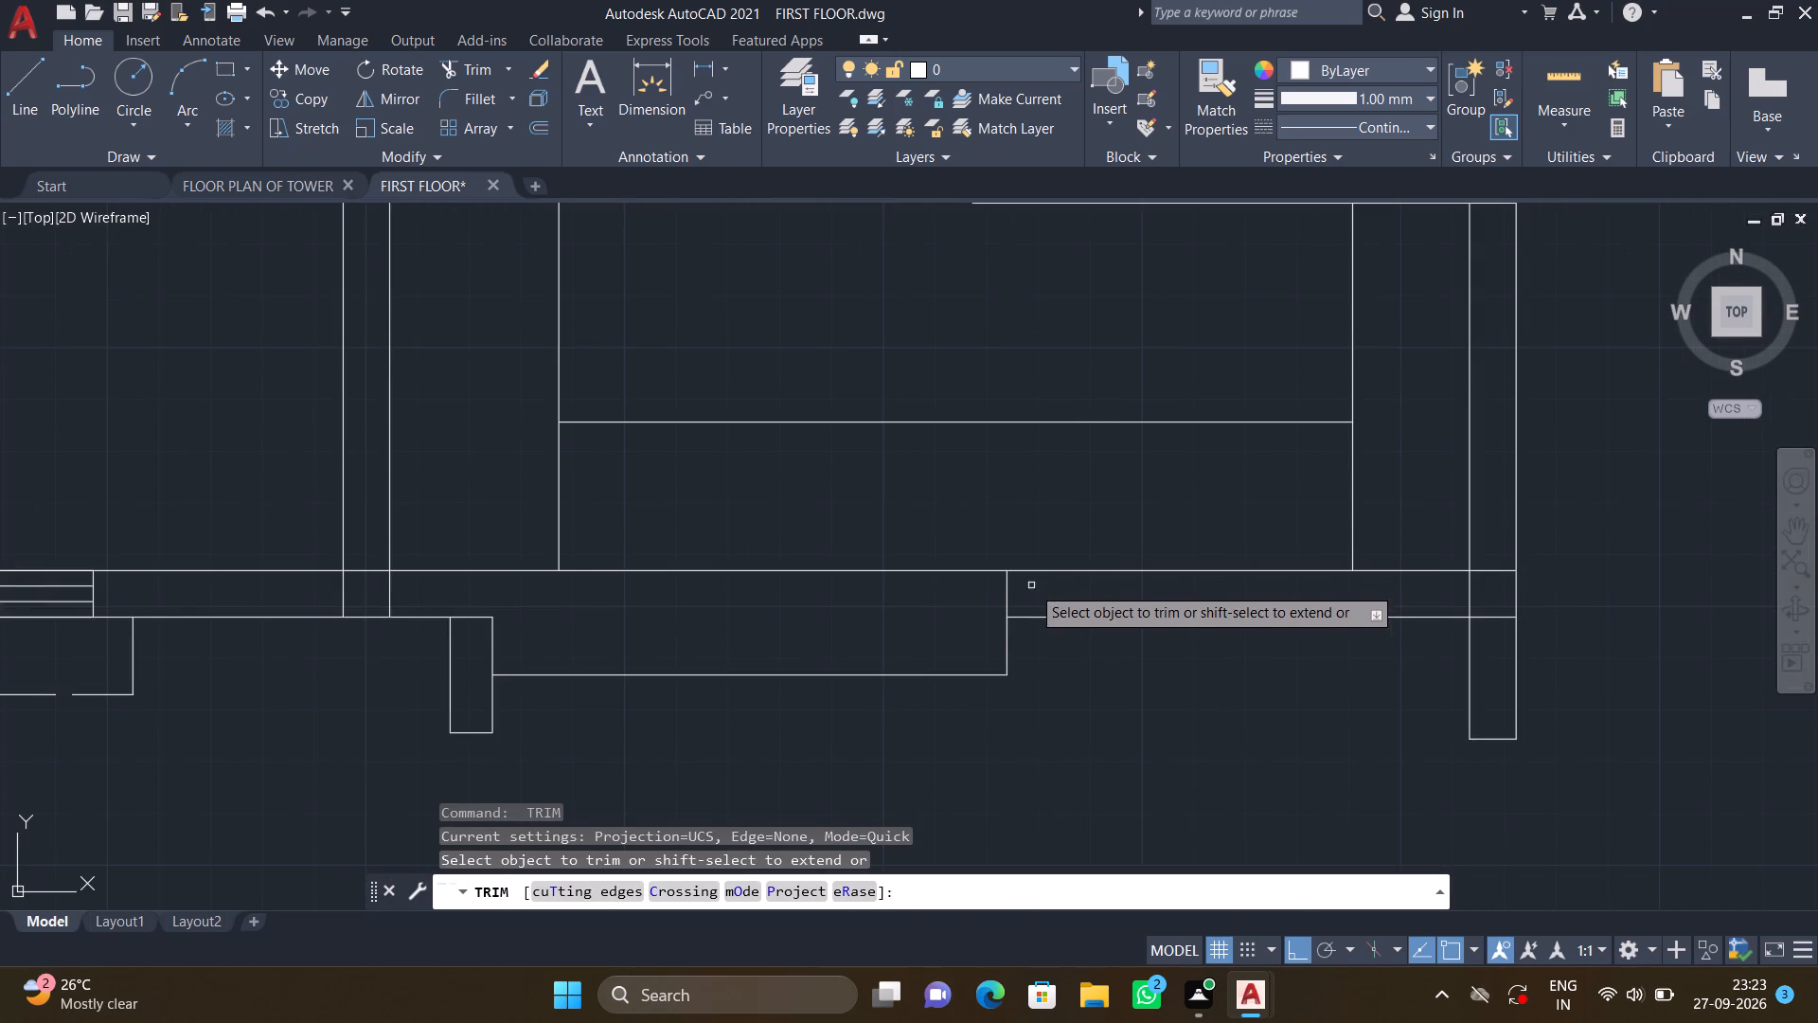
pyautogui.click(1014, 591)
pyautogui.click(989, 595)
pyautogui.press('Return')
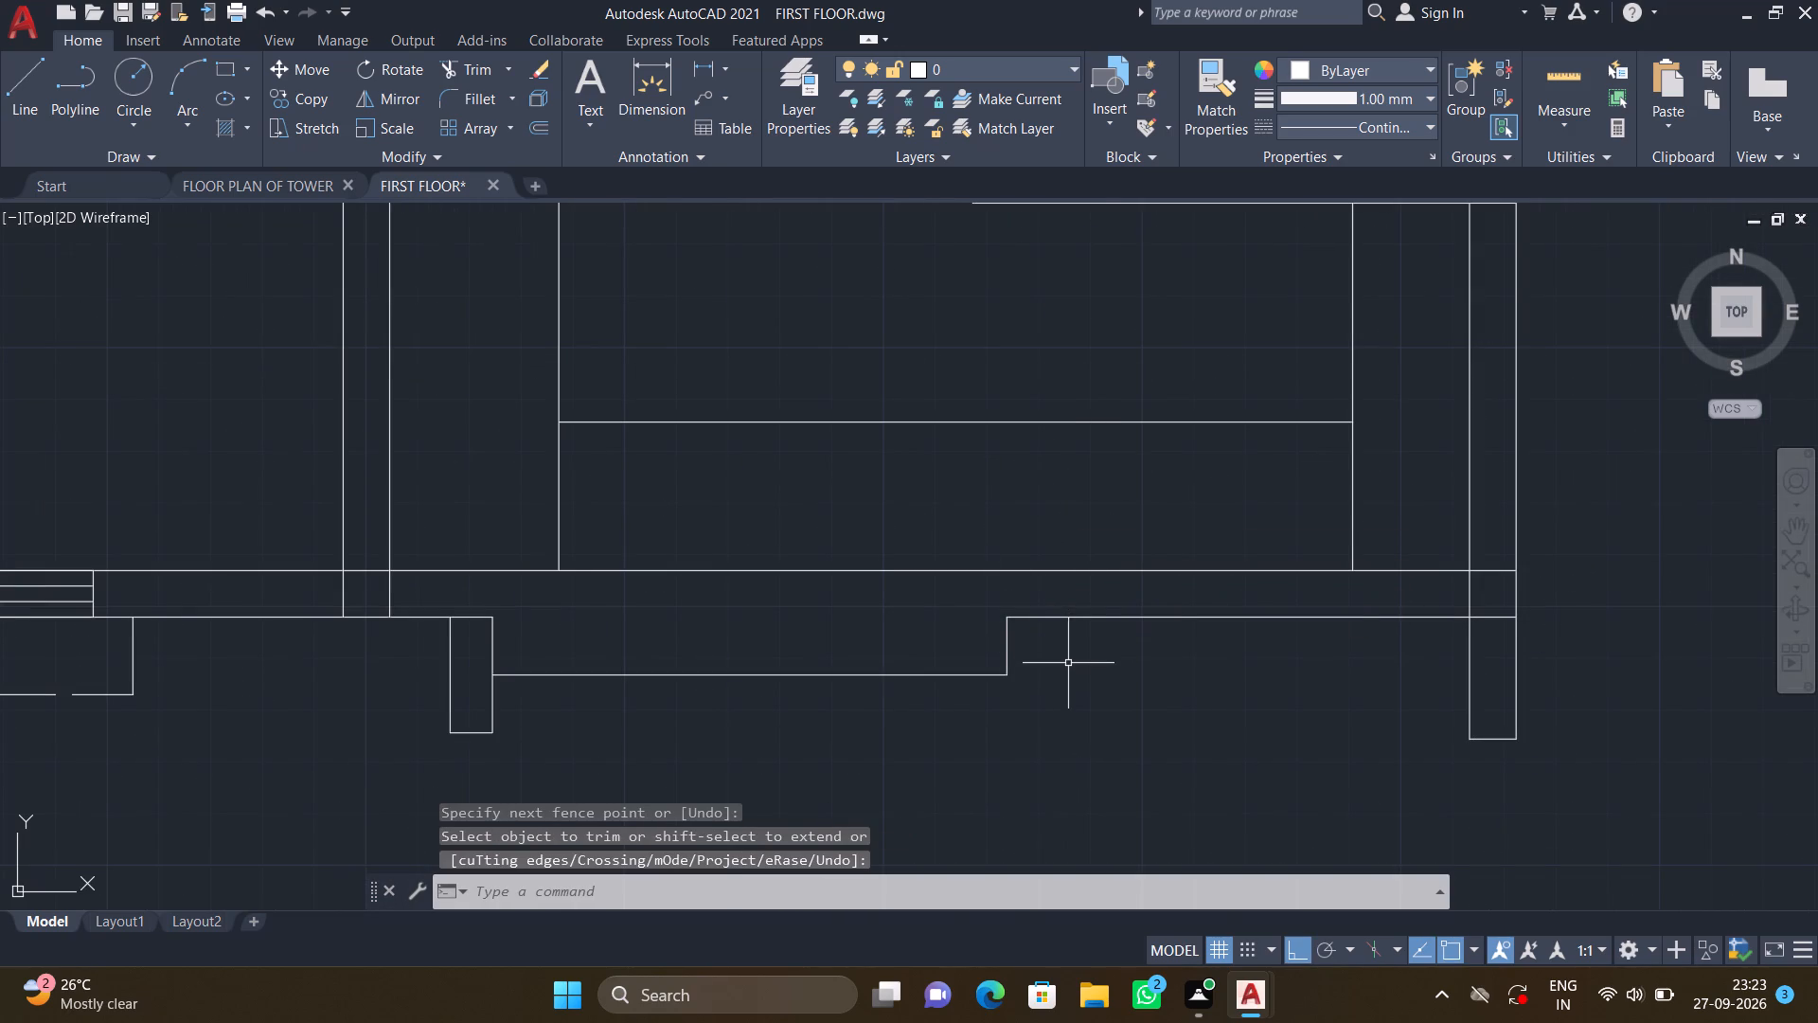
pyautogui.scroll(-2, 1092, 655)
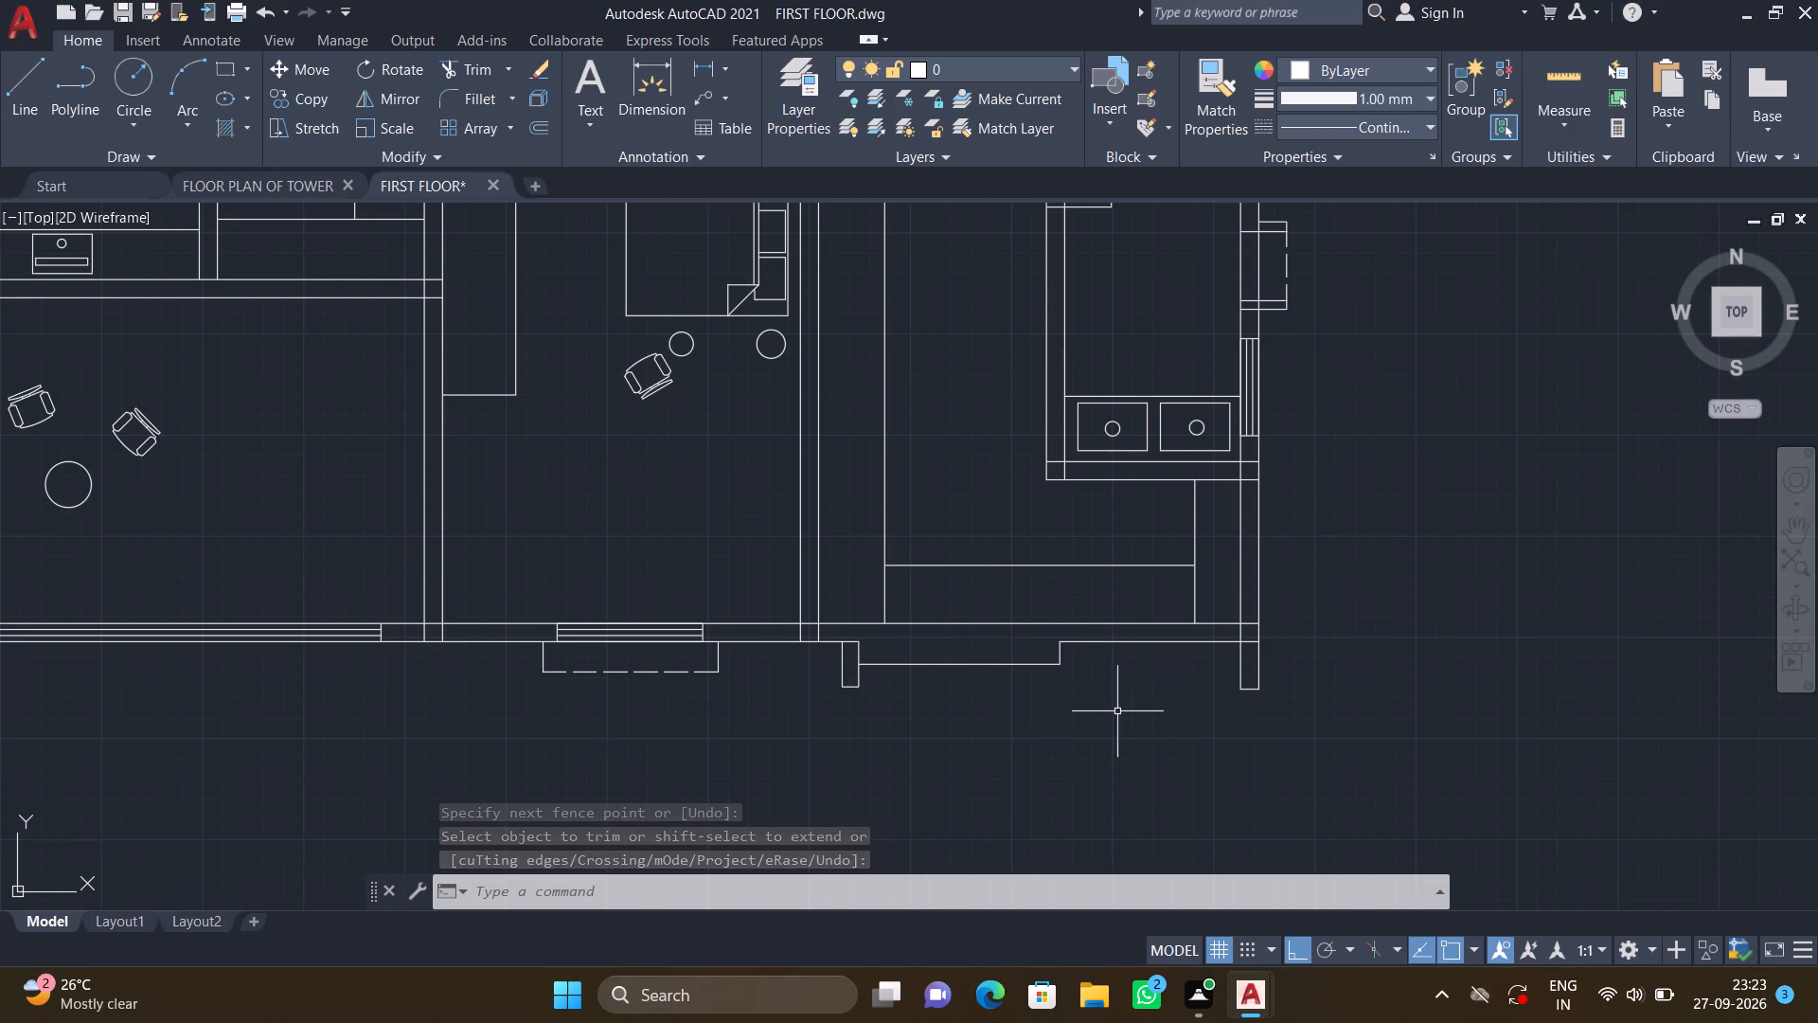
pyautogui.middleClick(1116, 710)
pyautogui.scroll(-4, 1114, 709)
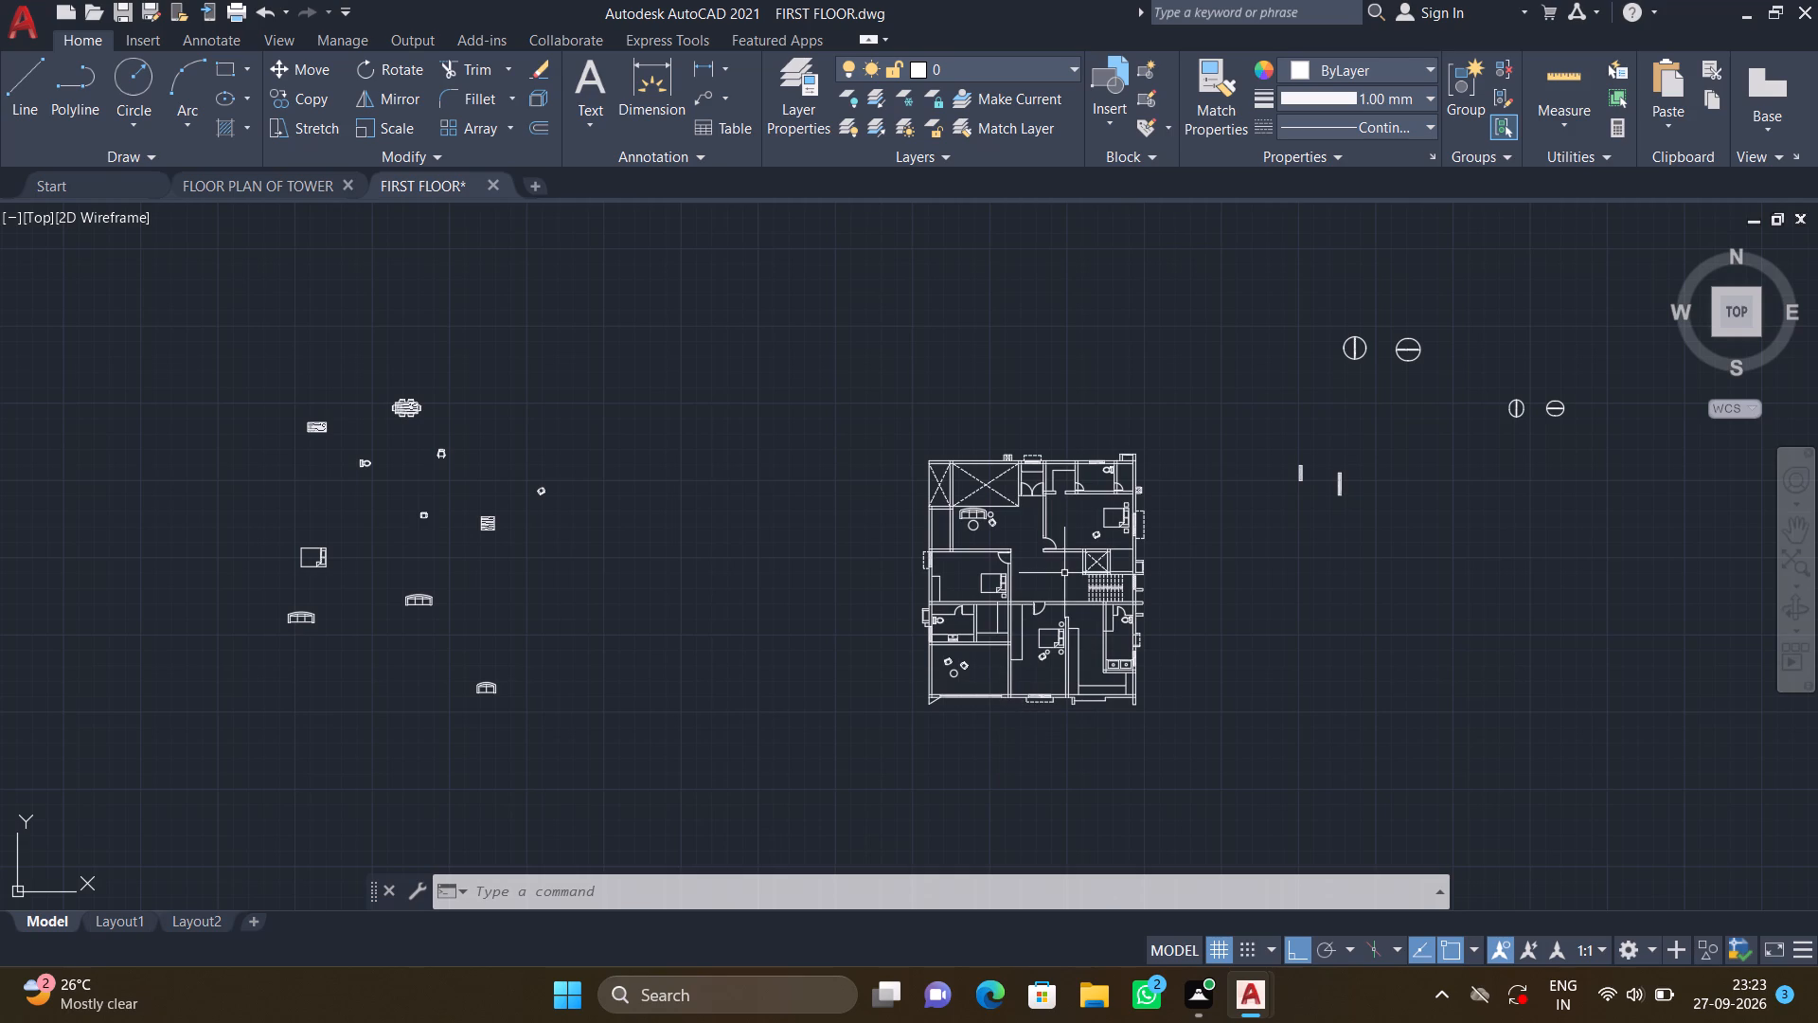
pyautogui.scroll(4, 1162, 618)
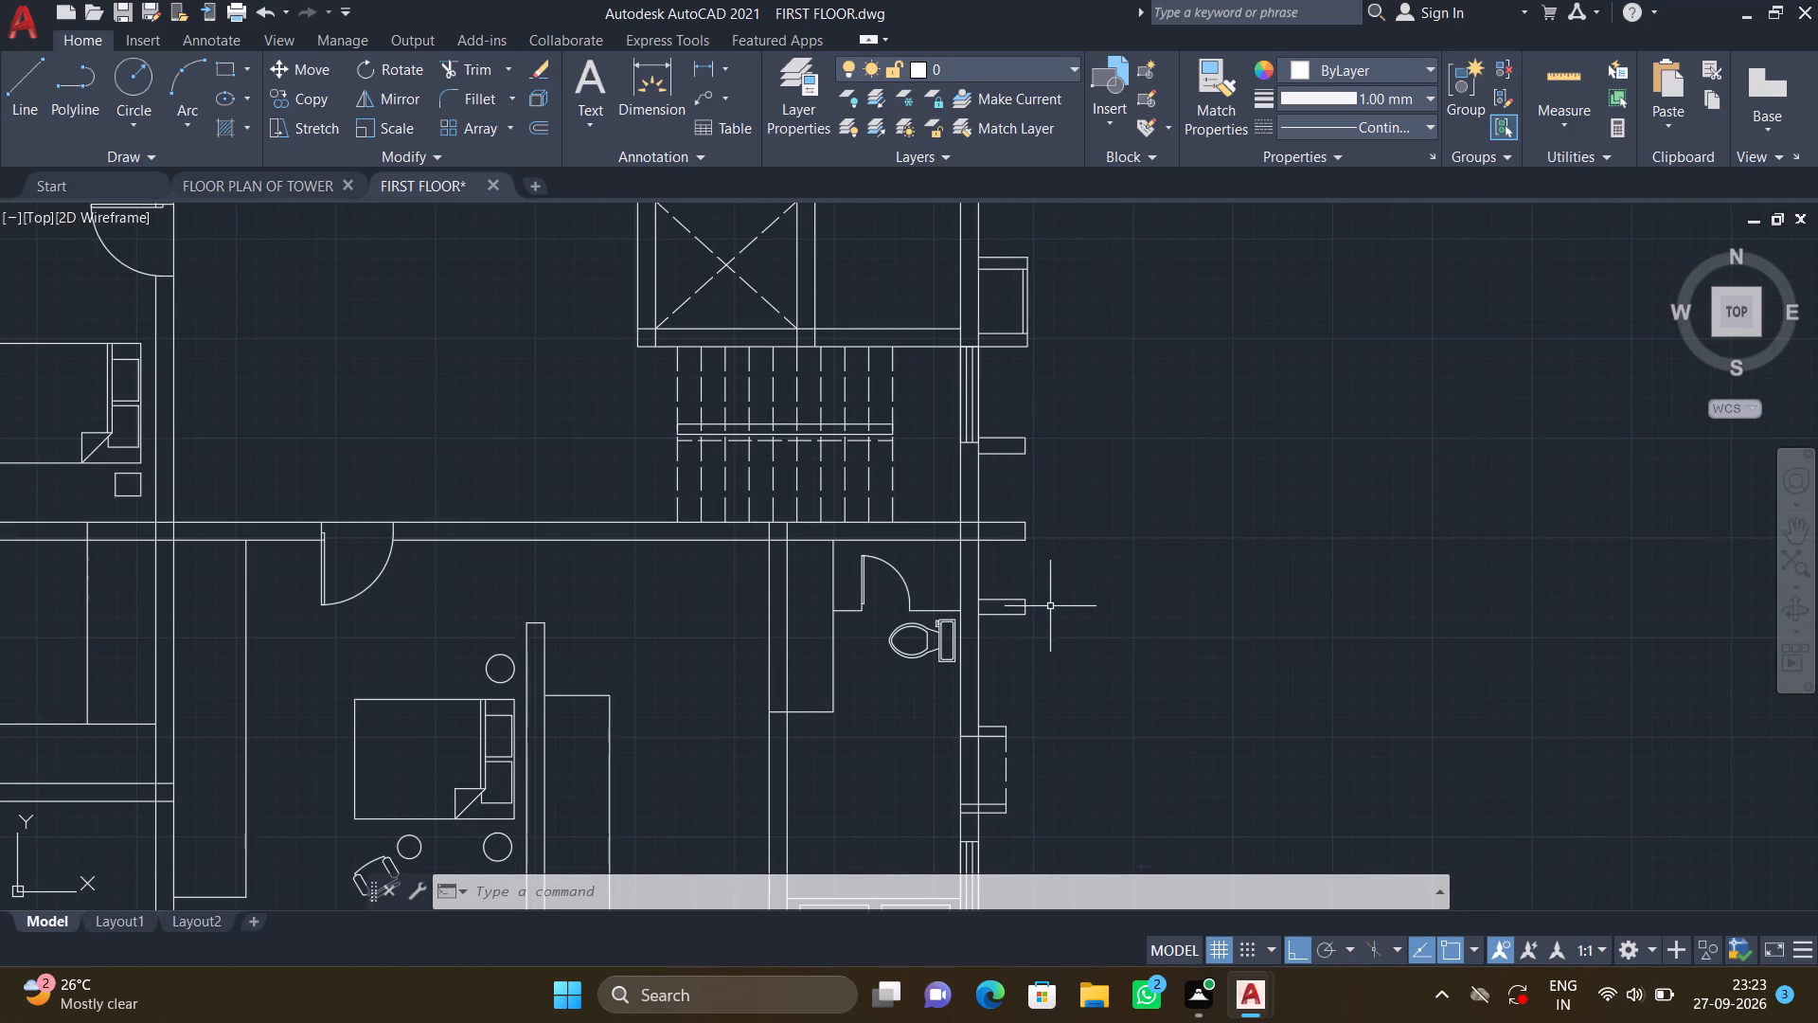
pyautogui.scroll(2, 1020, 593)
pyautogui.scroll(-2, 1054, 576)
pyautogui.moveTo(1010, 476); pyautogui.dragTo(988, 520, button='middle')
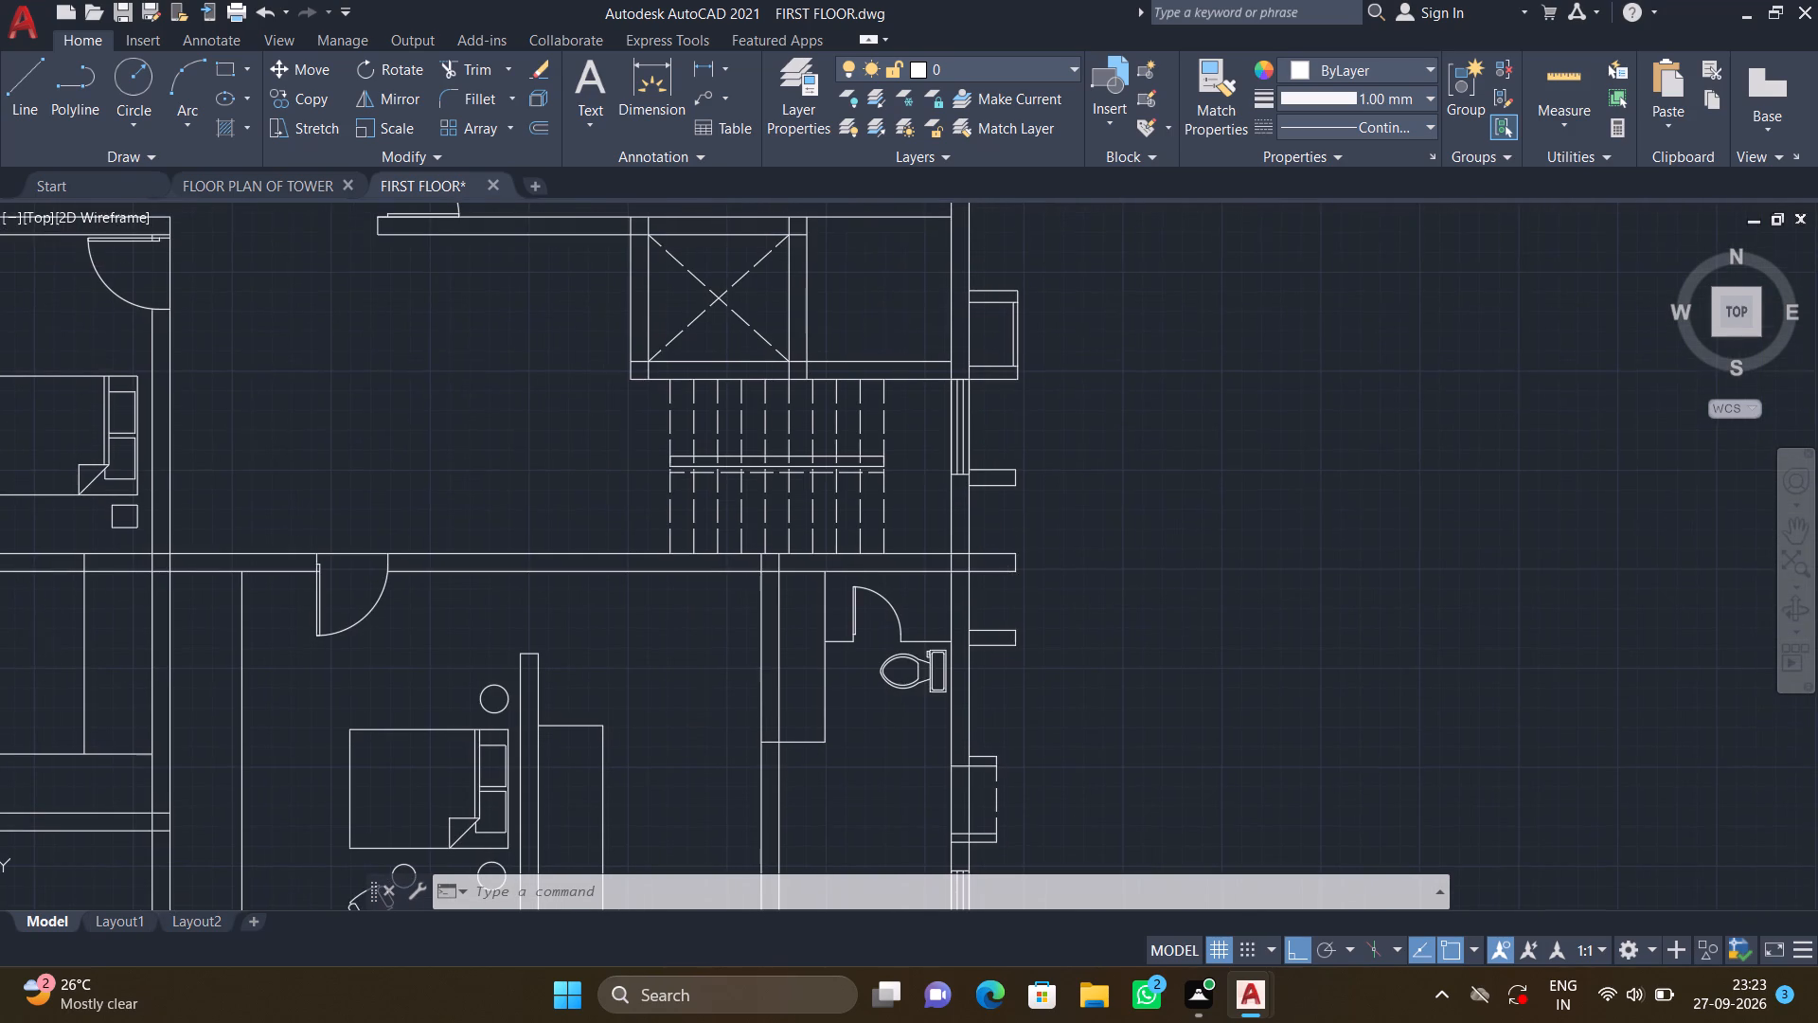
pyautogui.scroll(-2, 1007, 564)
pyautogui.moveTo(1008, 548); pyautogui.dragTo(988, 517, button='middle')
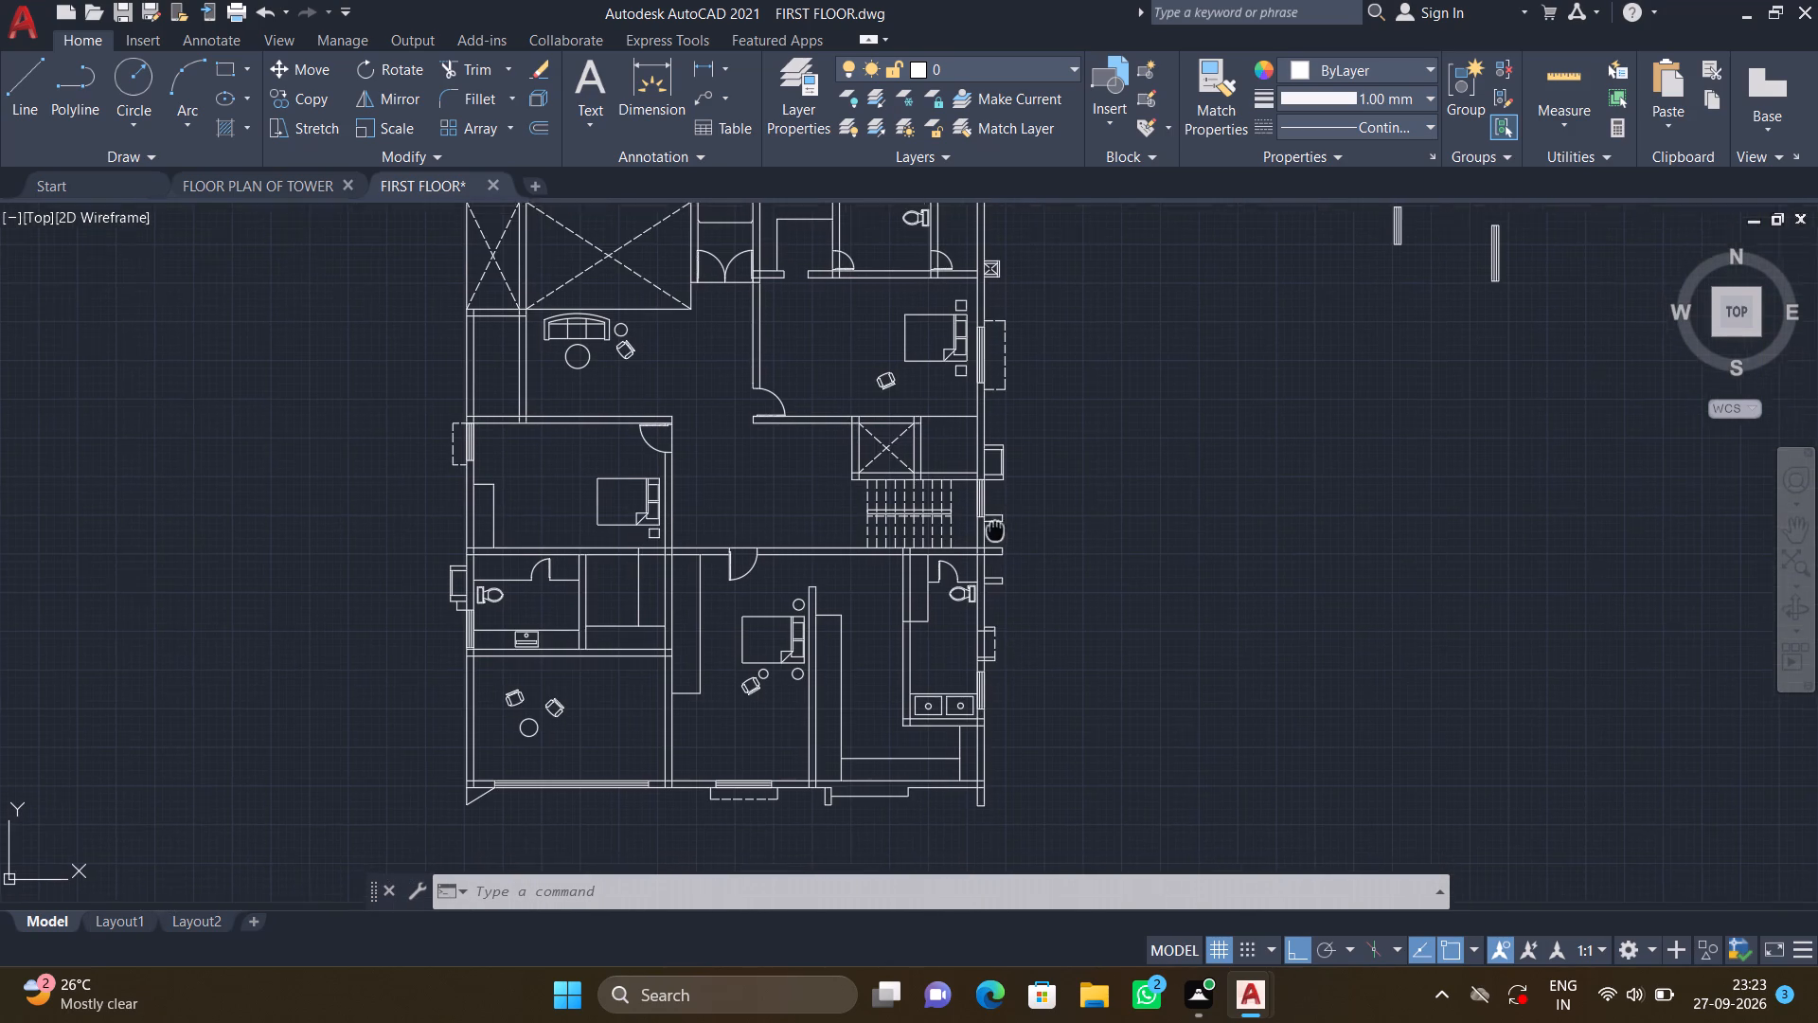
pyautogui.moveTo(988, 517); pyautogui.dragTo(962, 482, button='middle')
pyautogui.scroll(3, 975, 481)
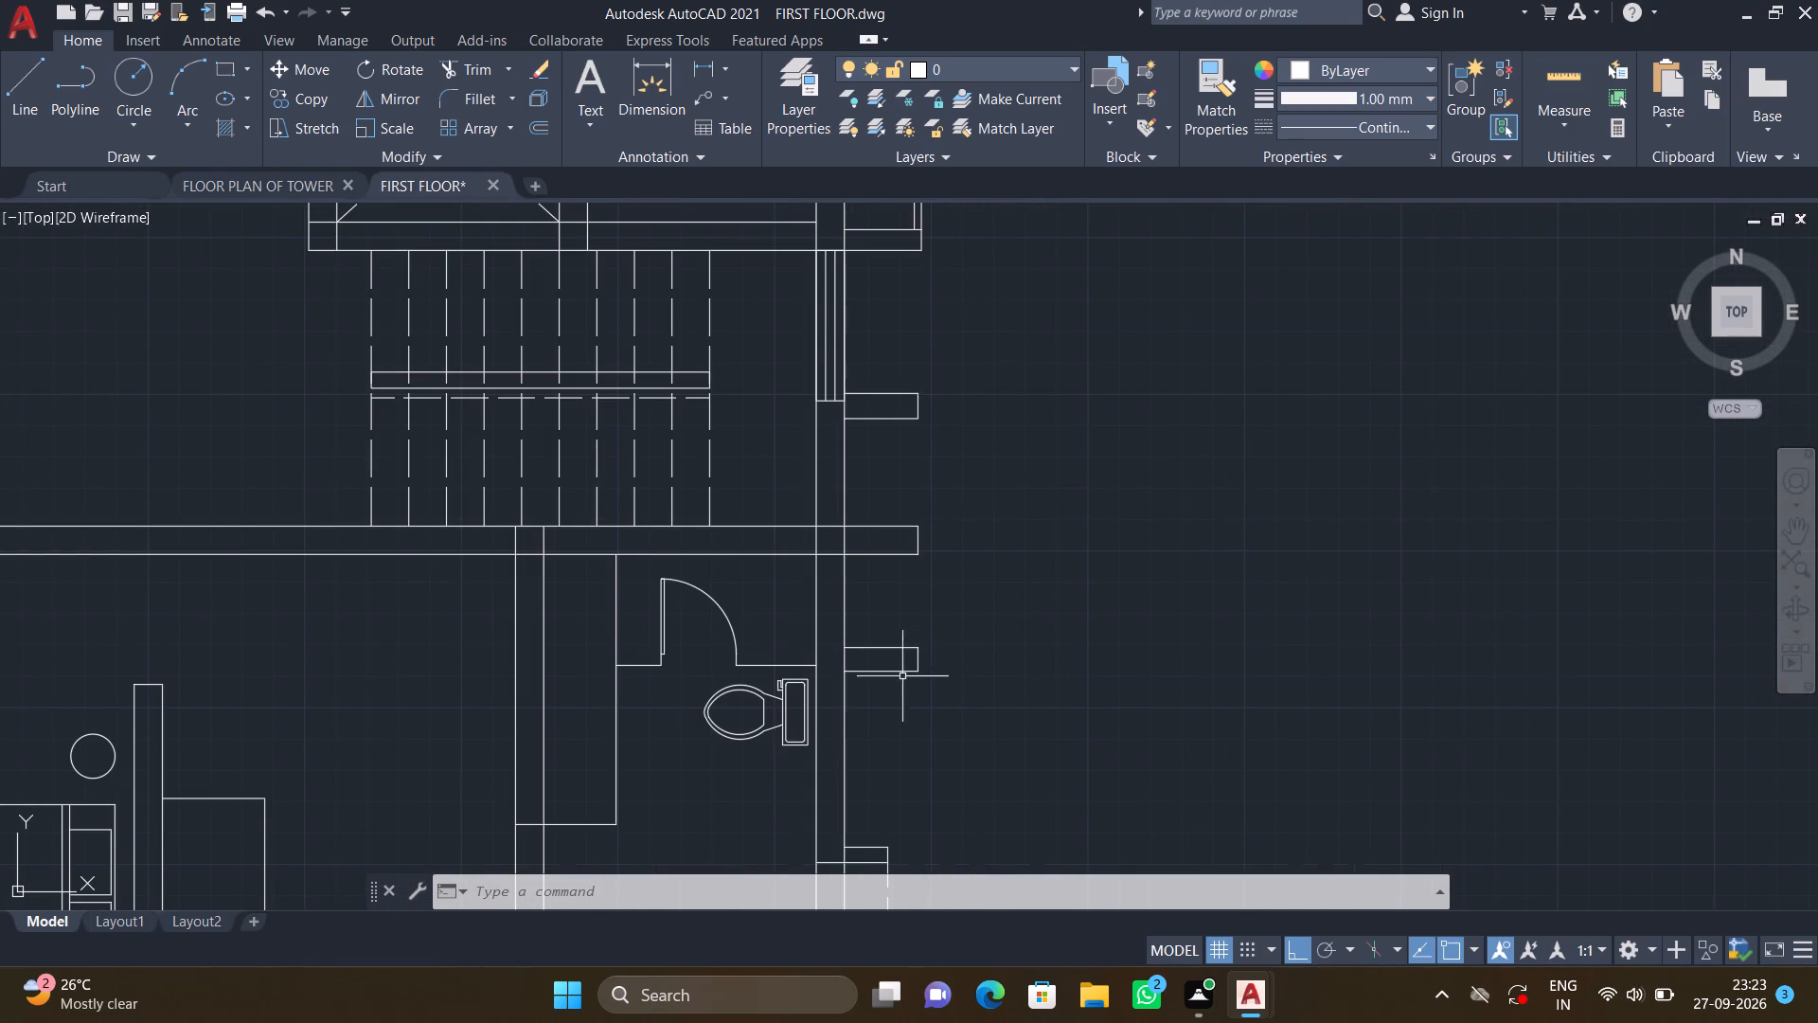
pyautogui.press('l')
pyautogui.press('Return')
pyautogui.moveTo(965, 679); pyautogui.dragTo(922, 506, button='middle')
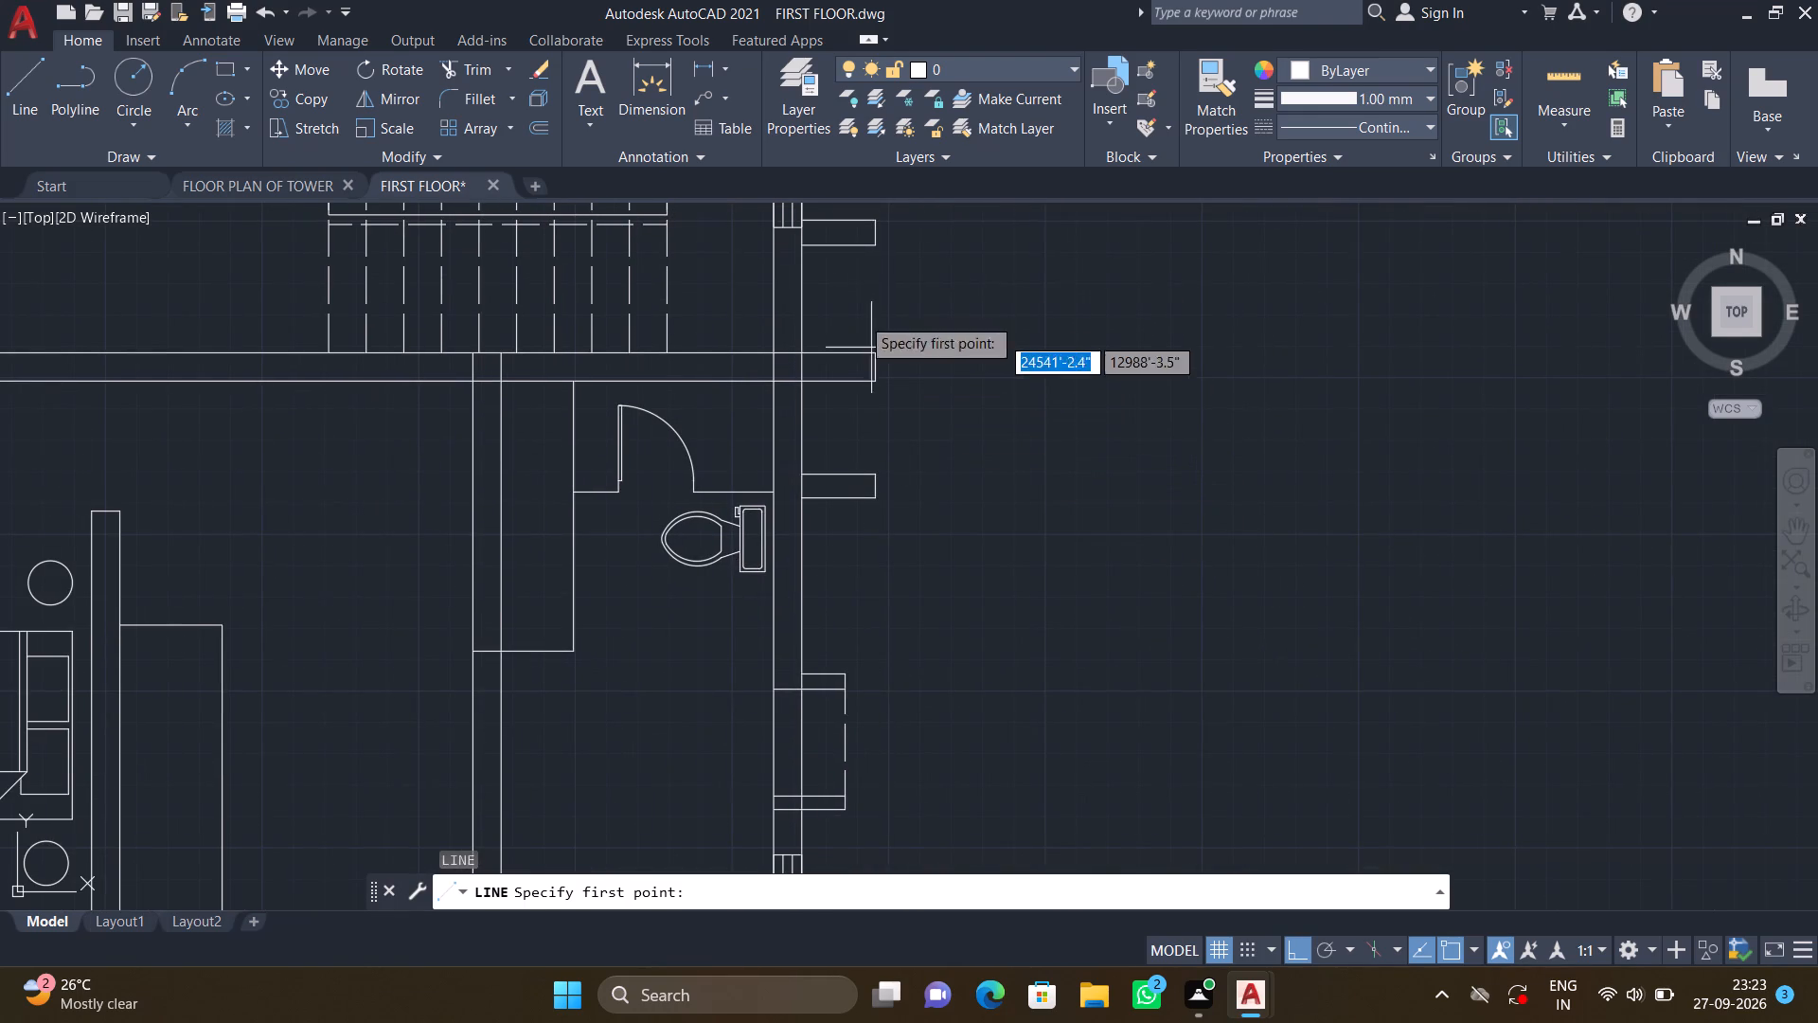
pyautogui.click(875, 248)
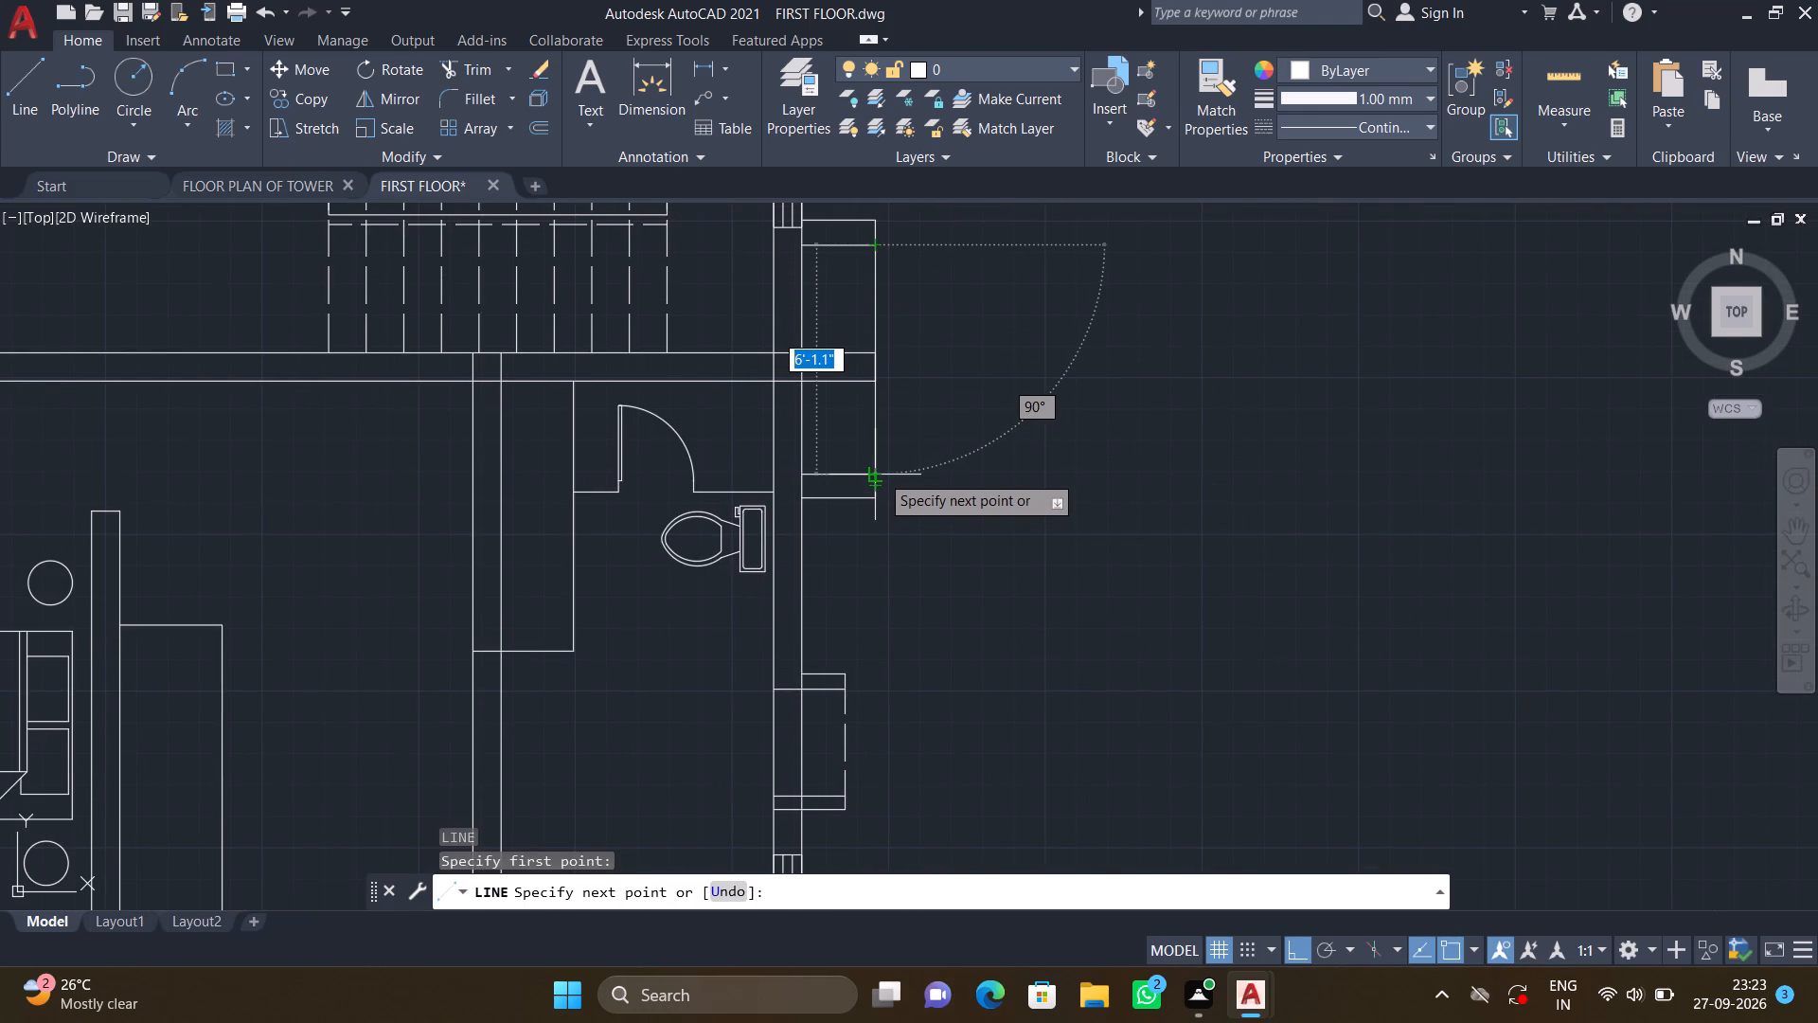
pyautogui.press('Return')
# Draw a vertical line about 6'-1" long joining the outer ends of the two east wall stubs beside the stairs and toilet.
pyautogui.scroll(-1, 882, 666)
pyautogui.moveTo(875, 646); pyautogui.dragTo(864, 583, button='middle')
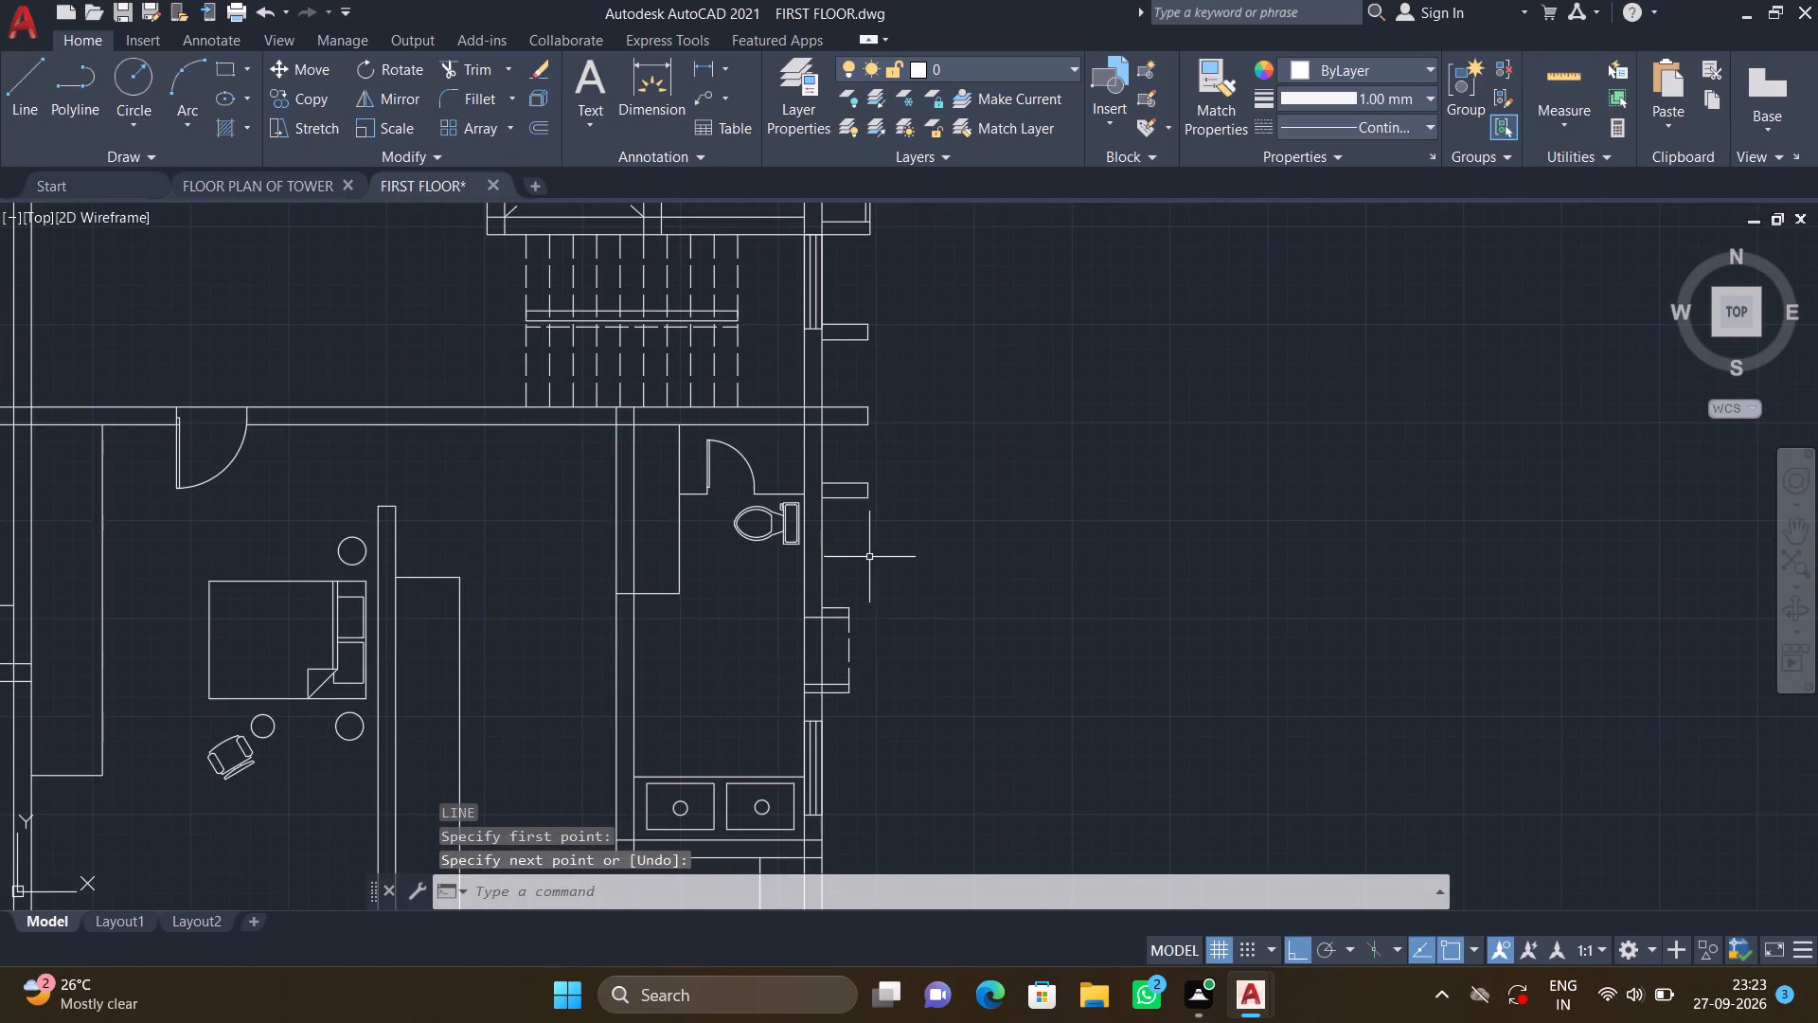
pyautogui.scroll(-1, 885, 609)
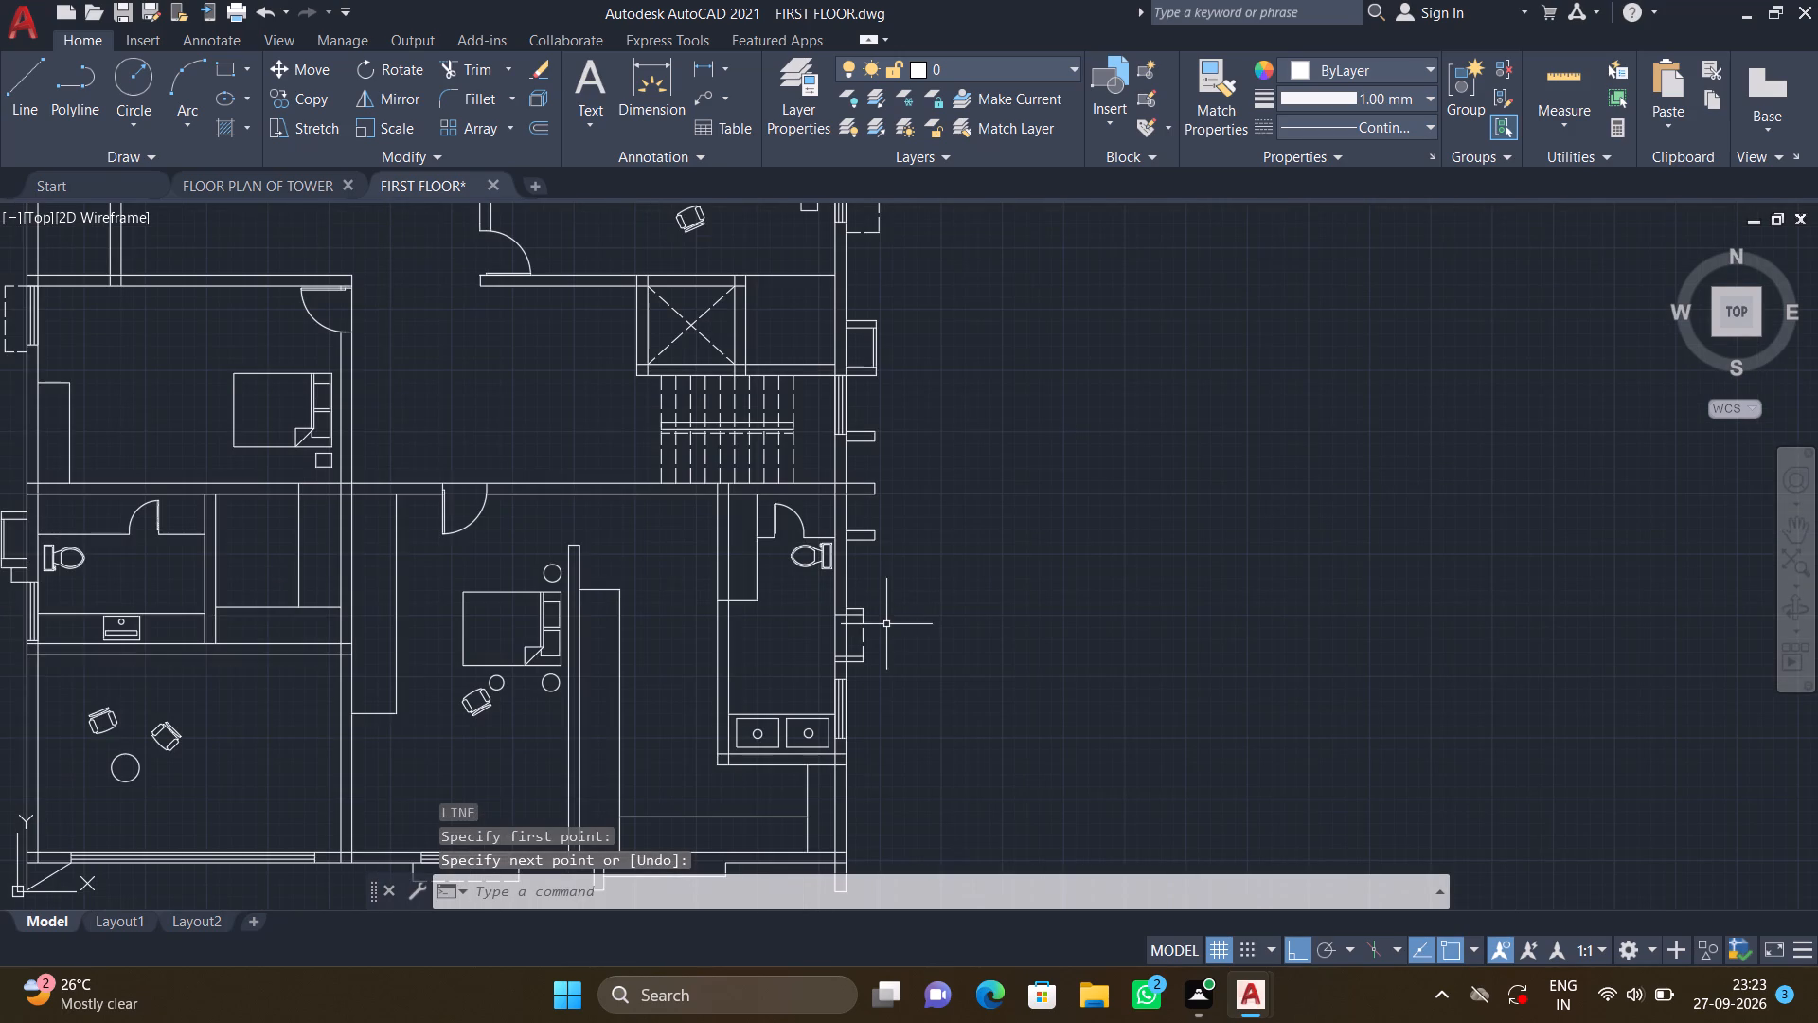
pyautogui.moveTo(846, 558); pyautogui.dragTo(818, 455, button='middle')
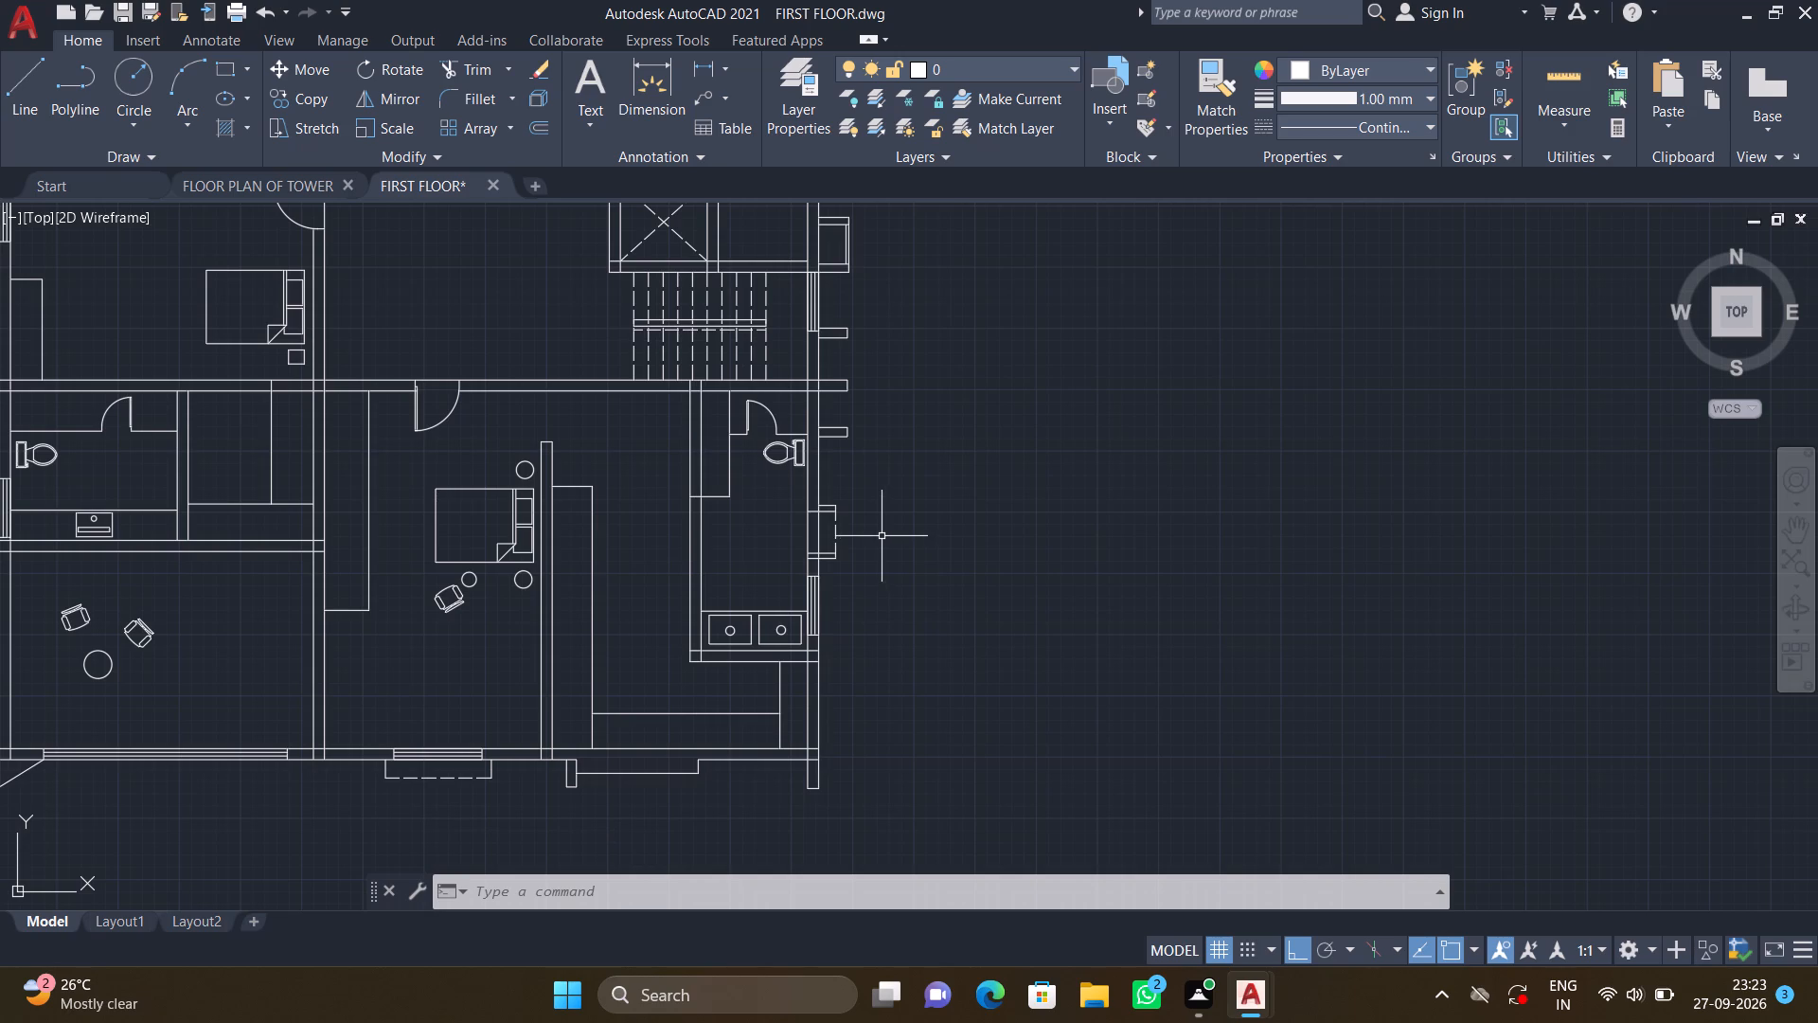
pyautogui.press('l')
pyautogui.press('Return')
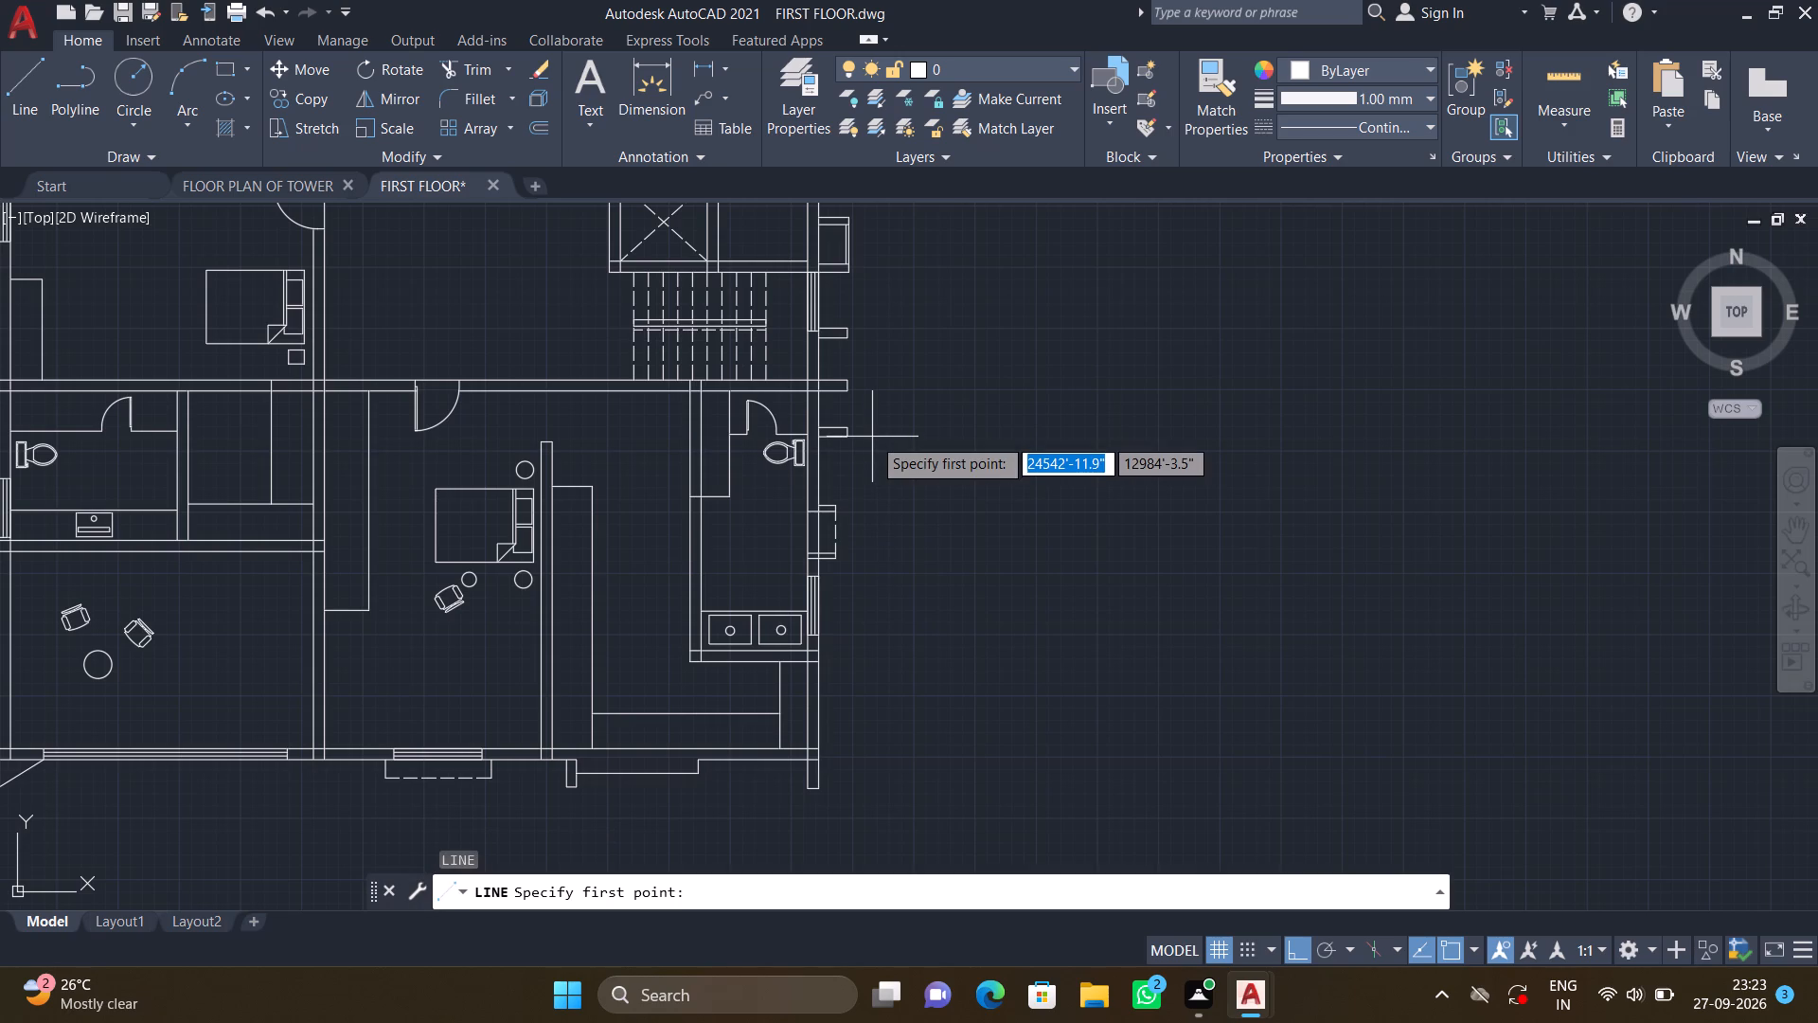
pyautogui.scroll(1, 881, 437)
pyautogui.moveTo(927, 440); pyautogui.dragTo(1091, 526, button='middle')
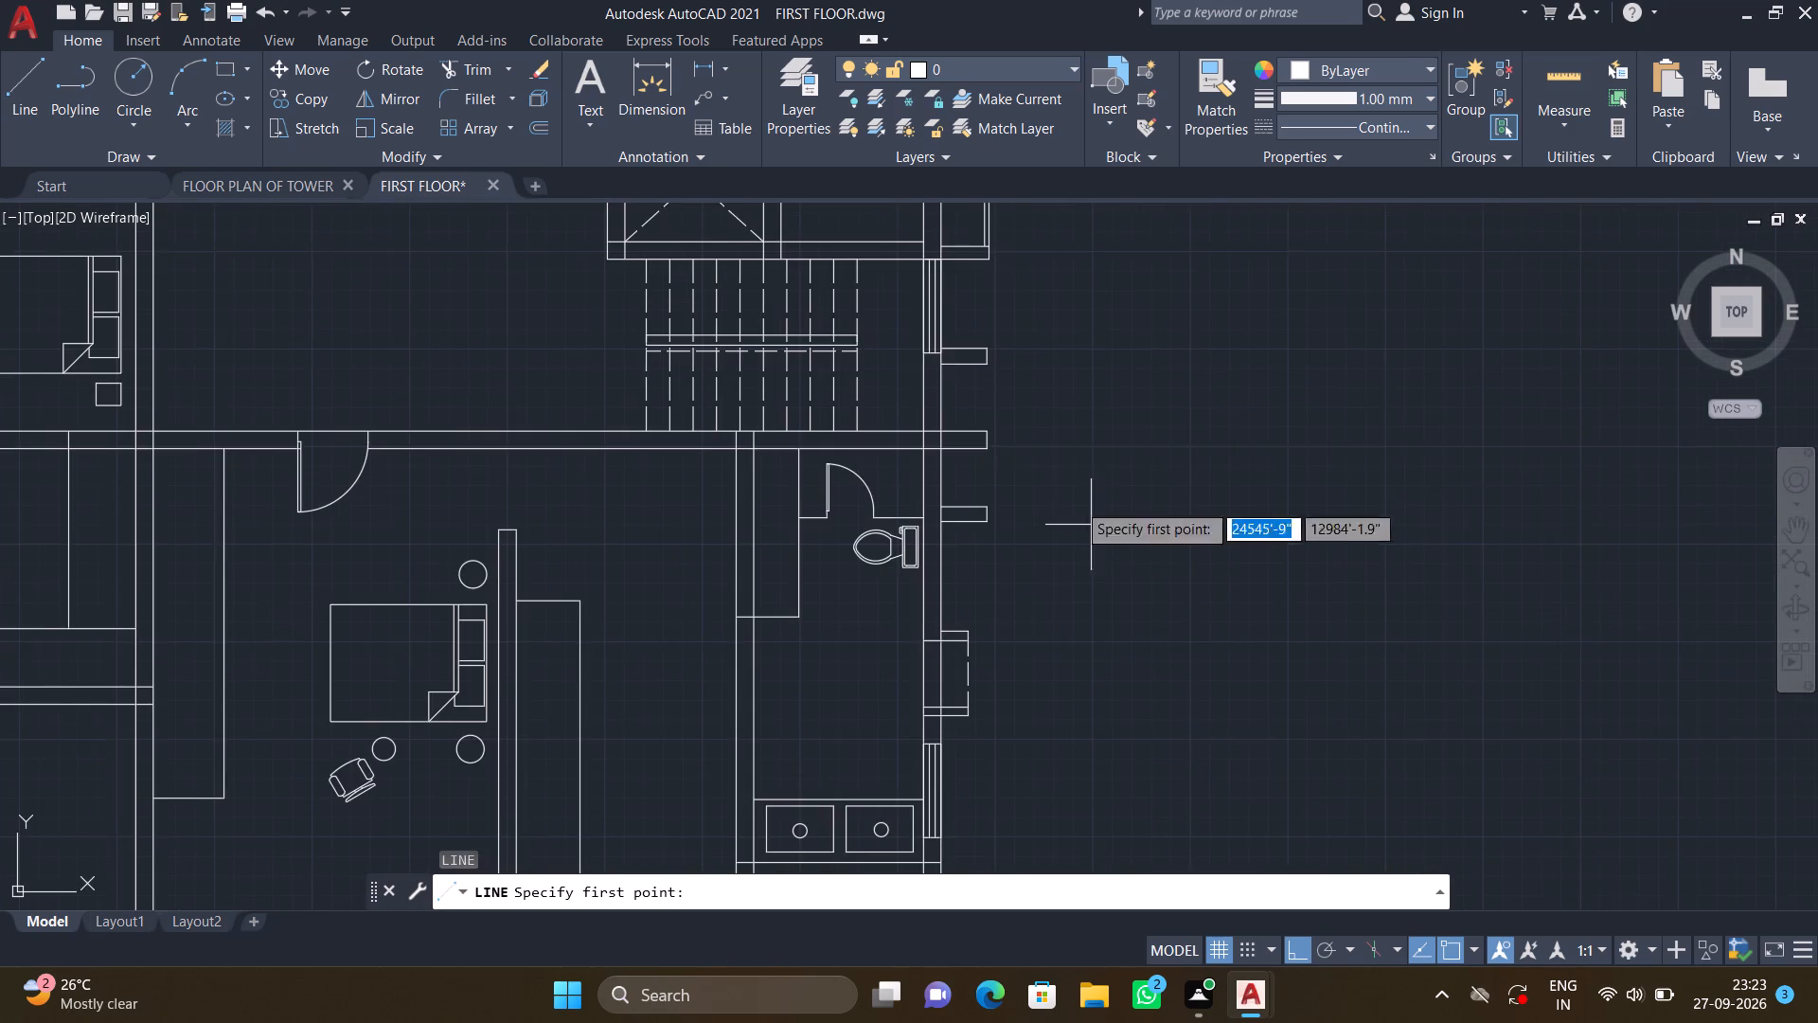
pyautogui.scroll(1, 943, 405)
pyautogui.click(1012, 341)
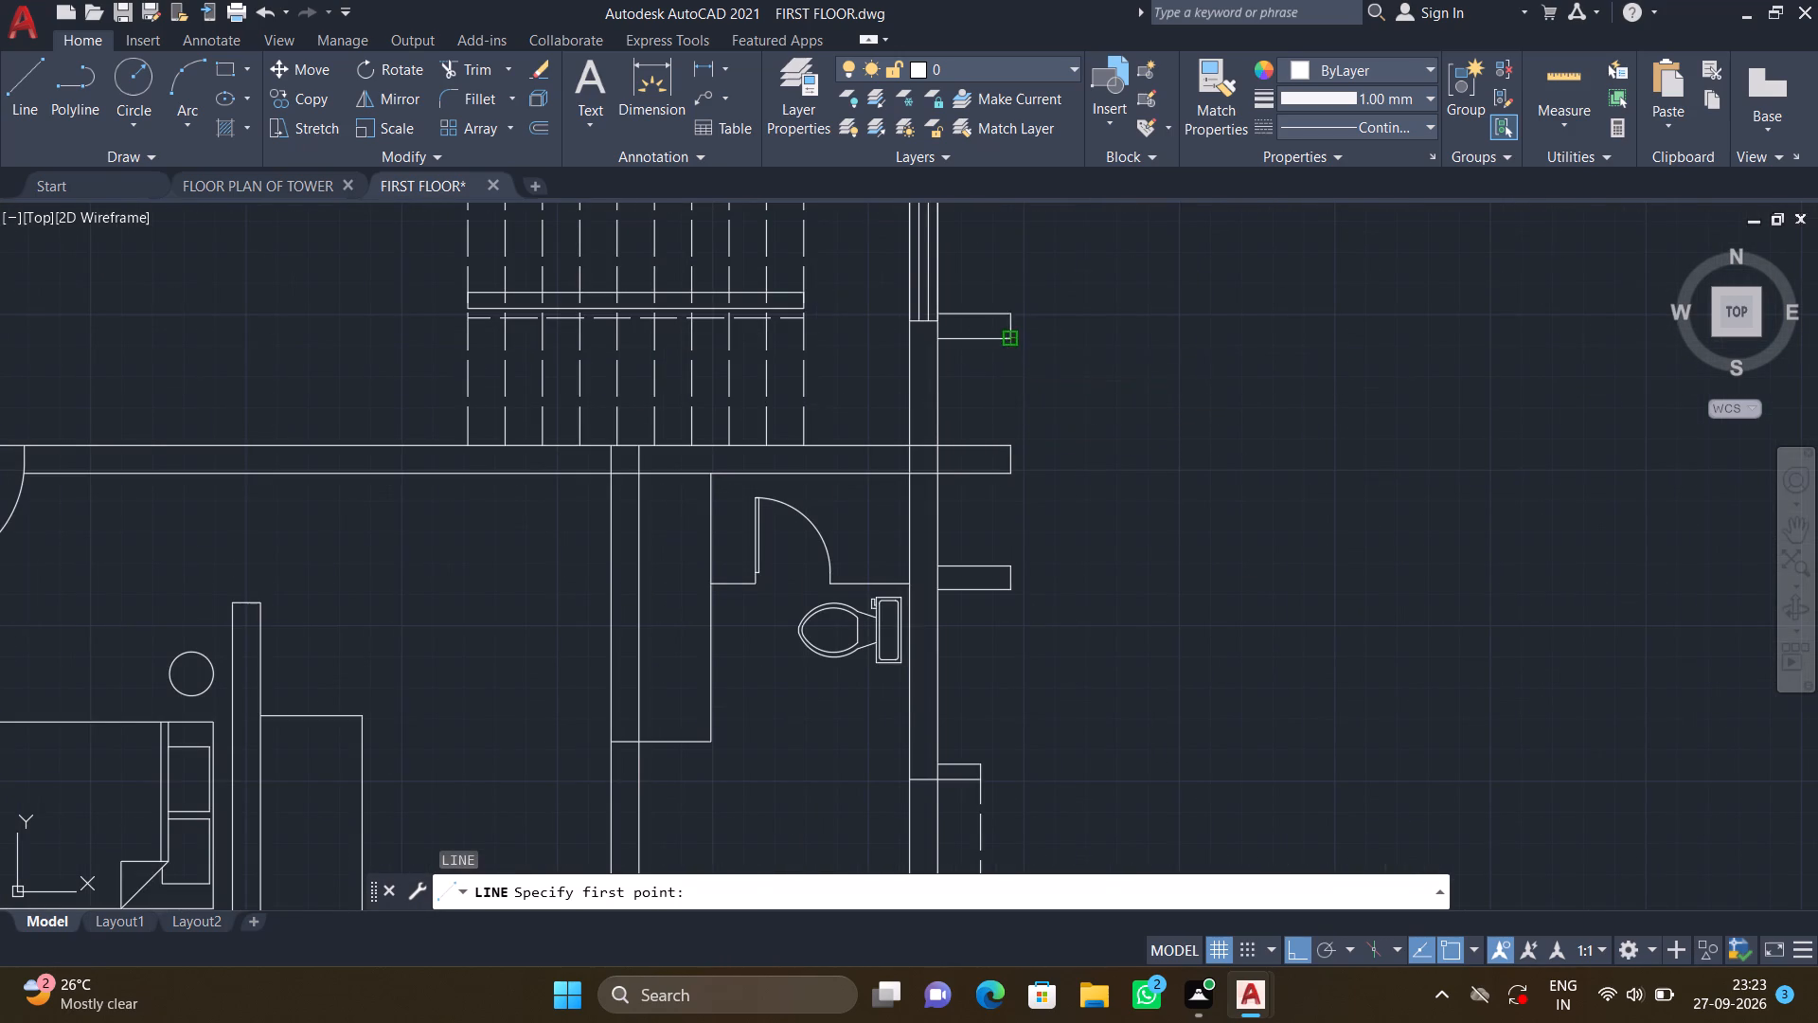
pyautogui.click(1015, 567)
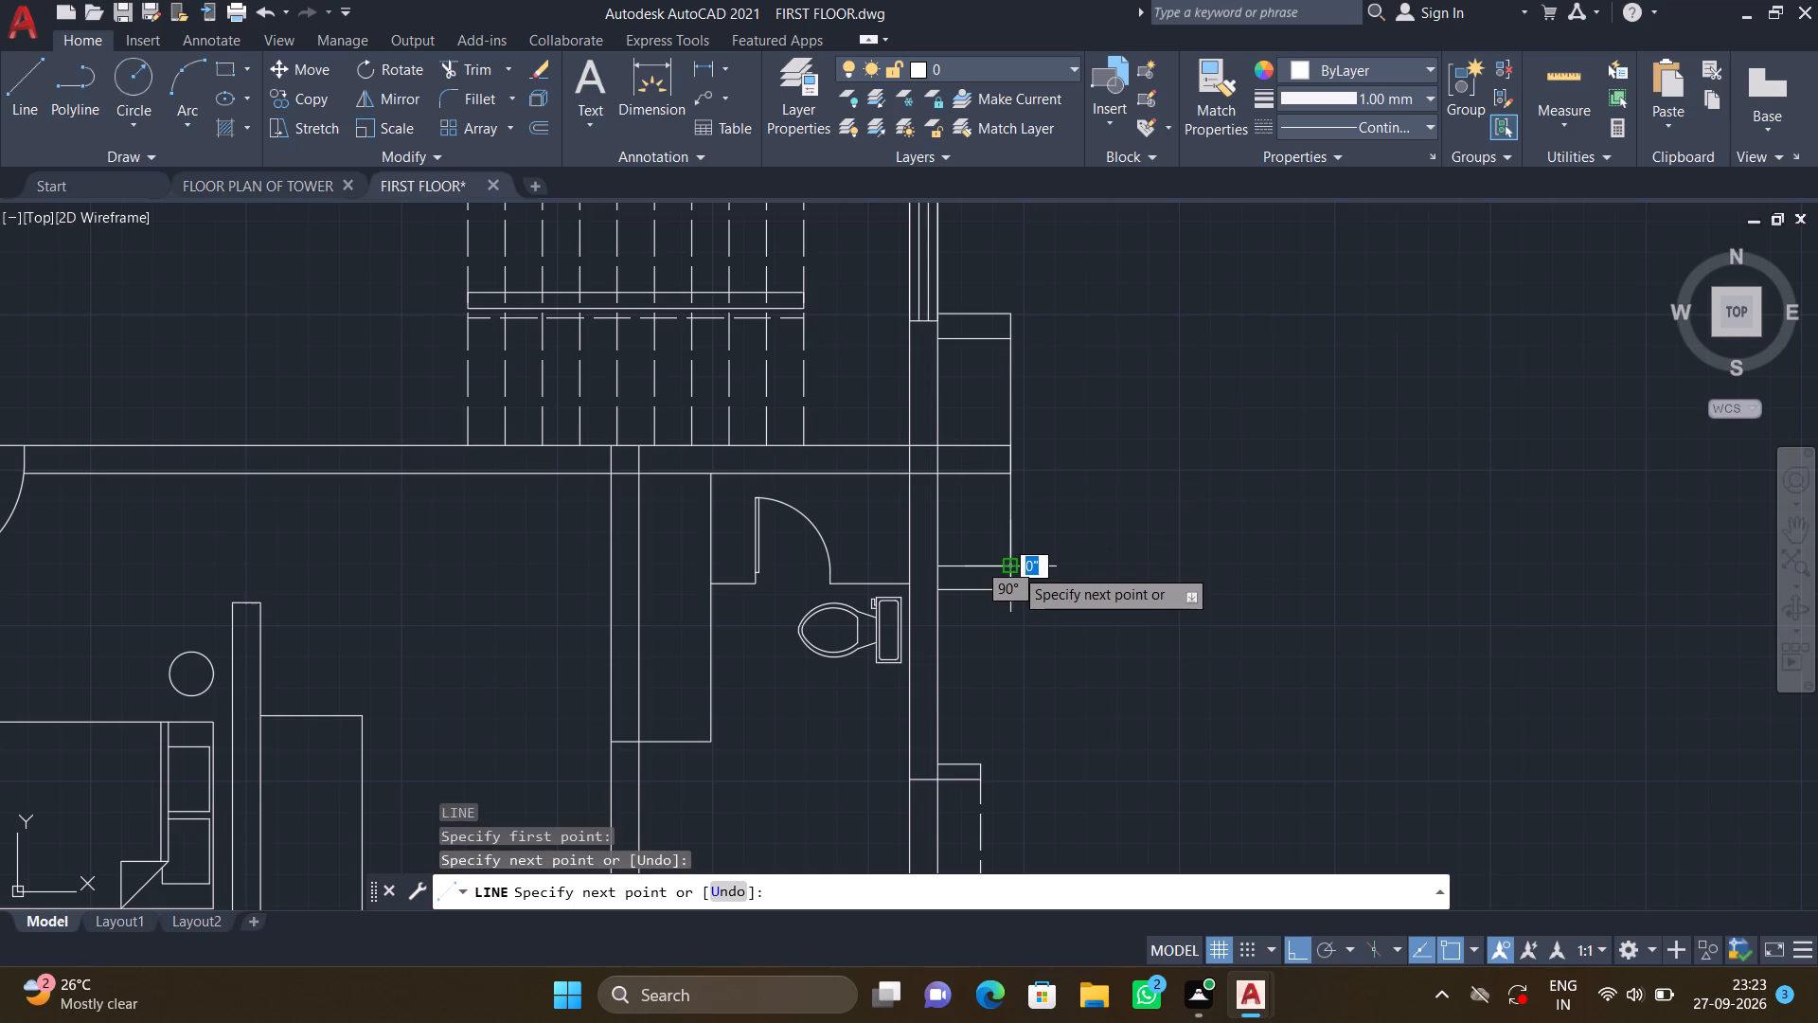
pyautogui.press('Return')
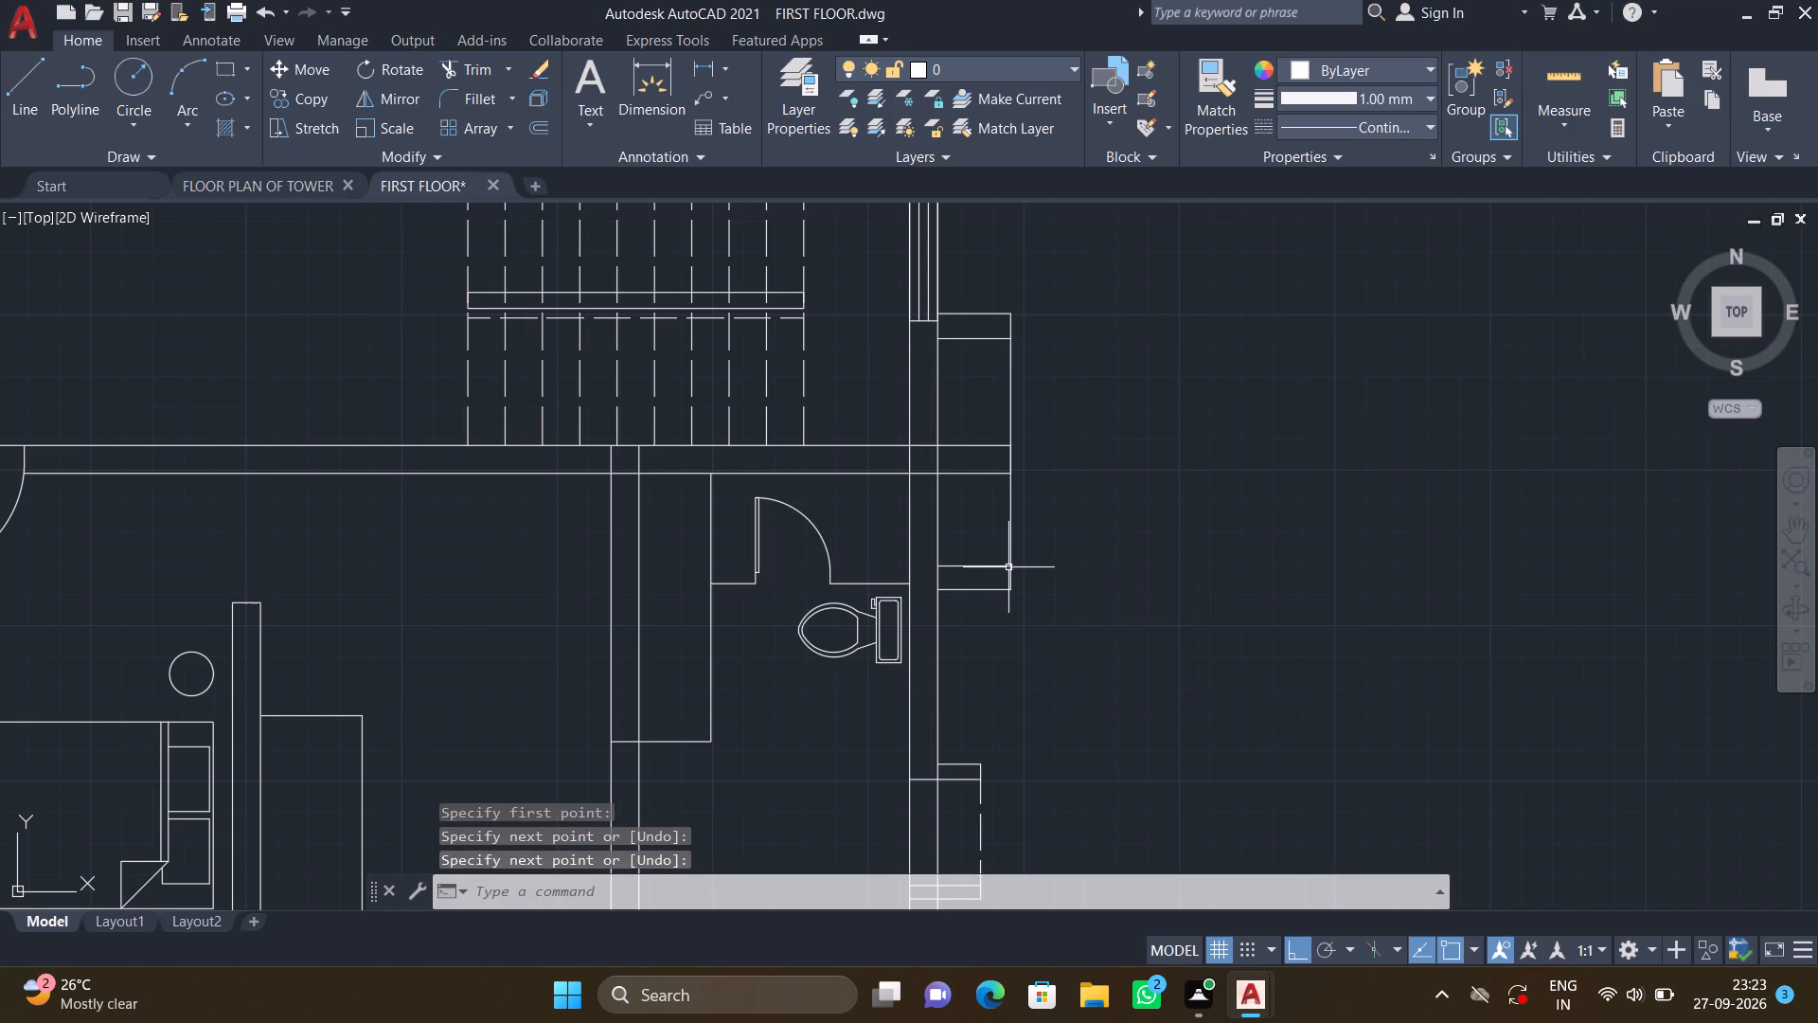
# Draw a second vertical line between the facing edges of the two stubs, just west of the outer line and parallel to it.
pyautogui.press('l')
pyautogui.press('Return')
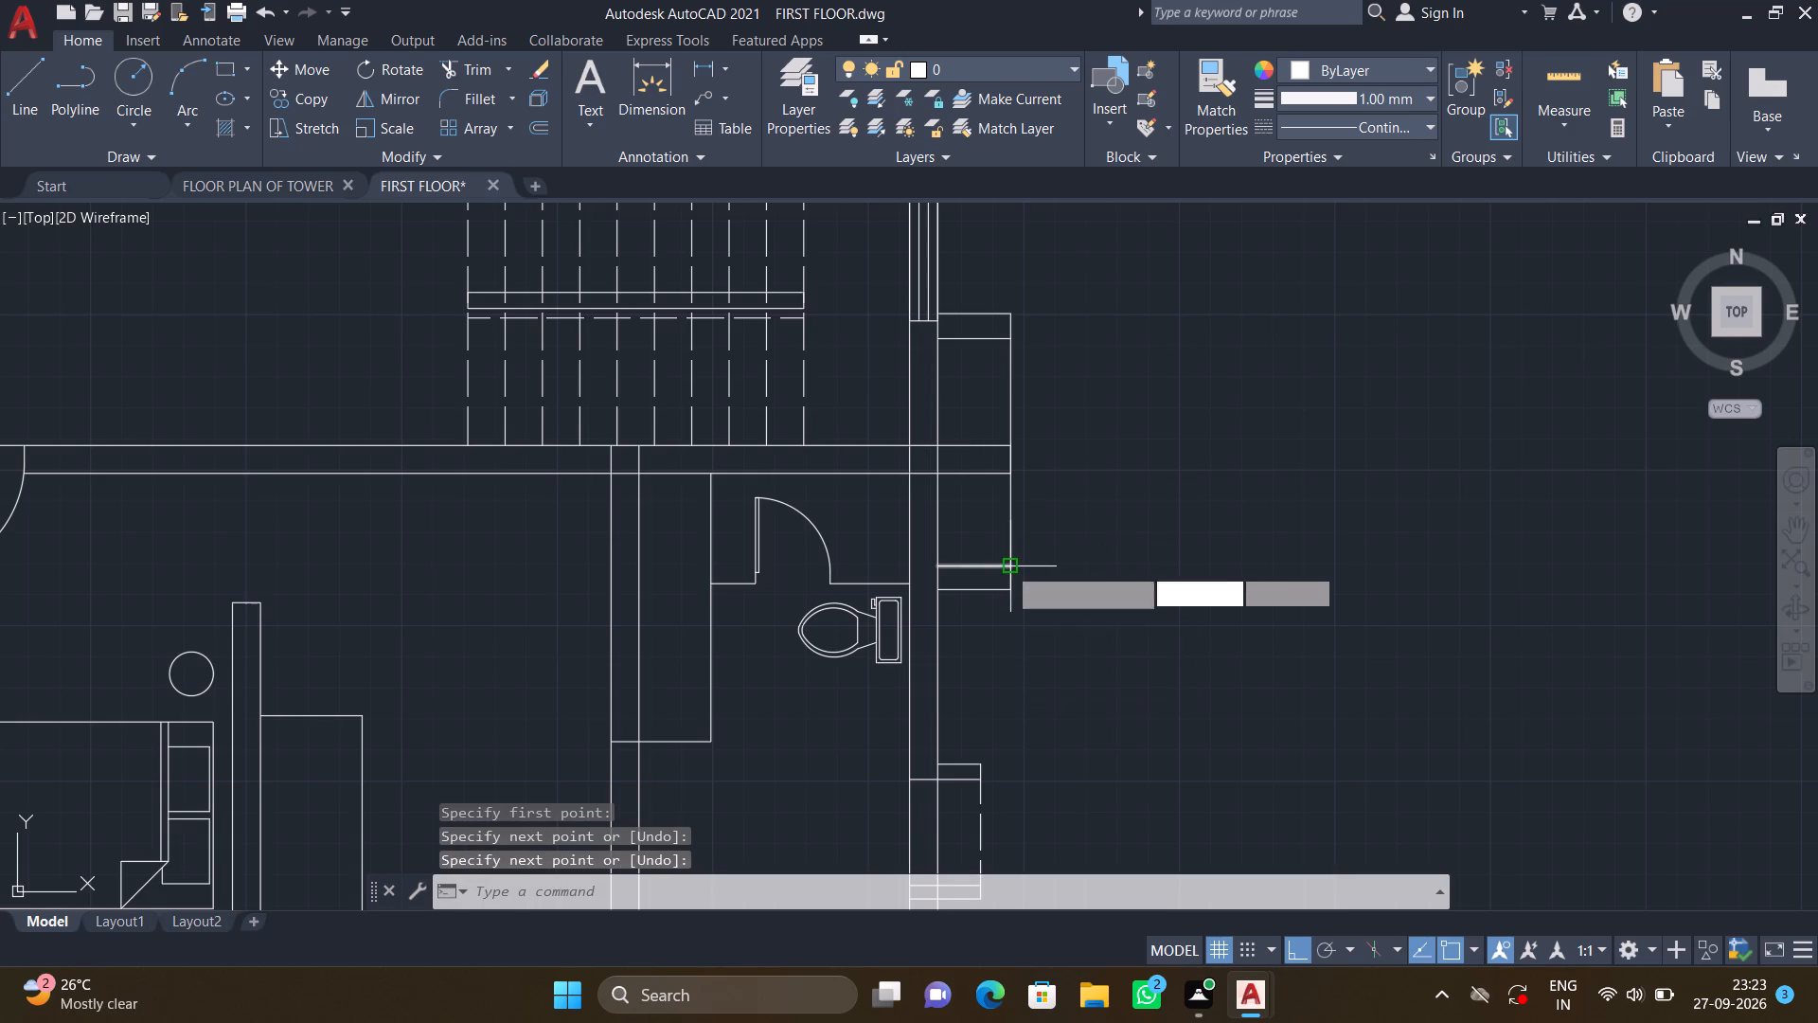
pyautogui.scroll(3, 982, 466)
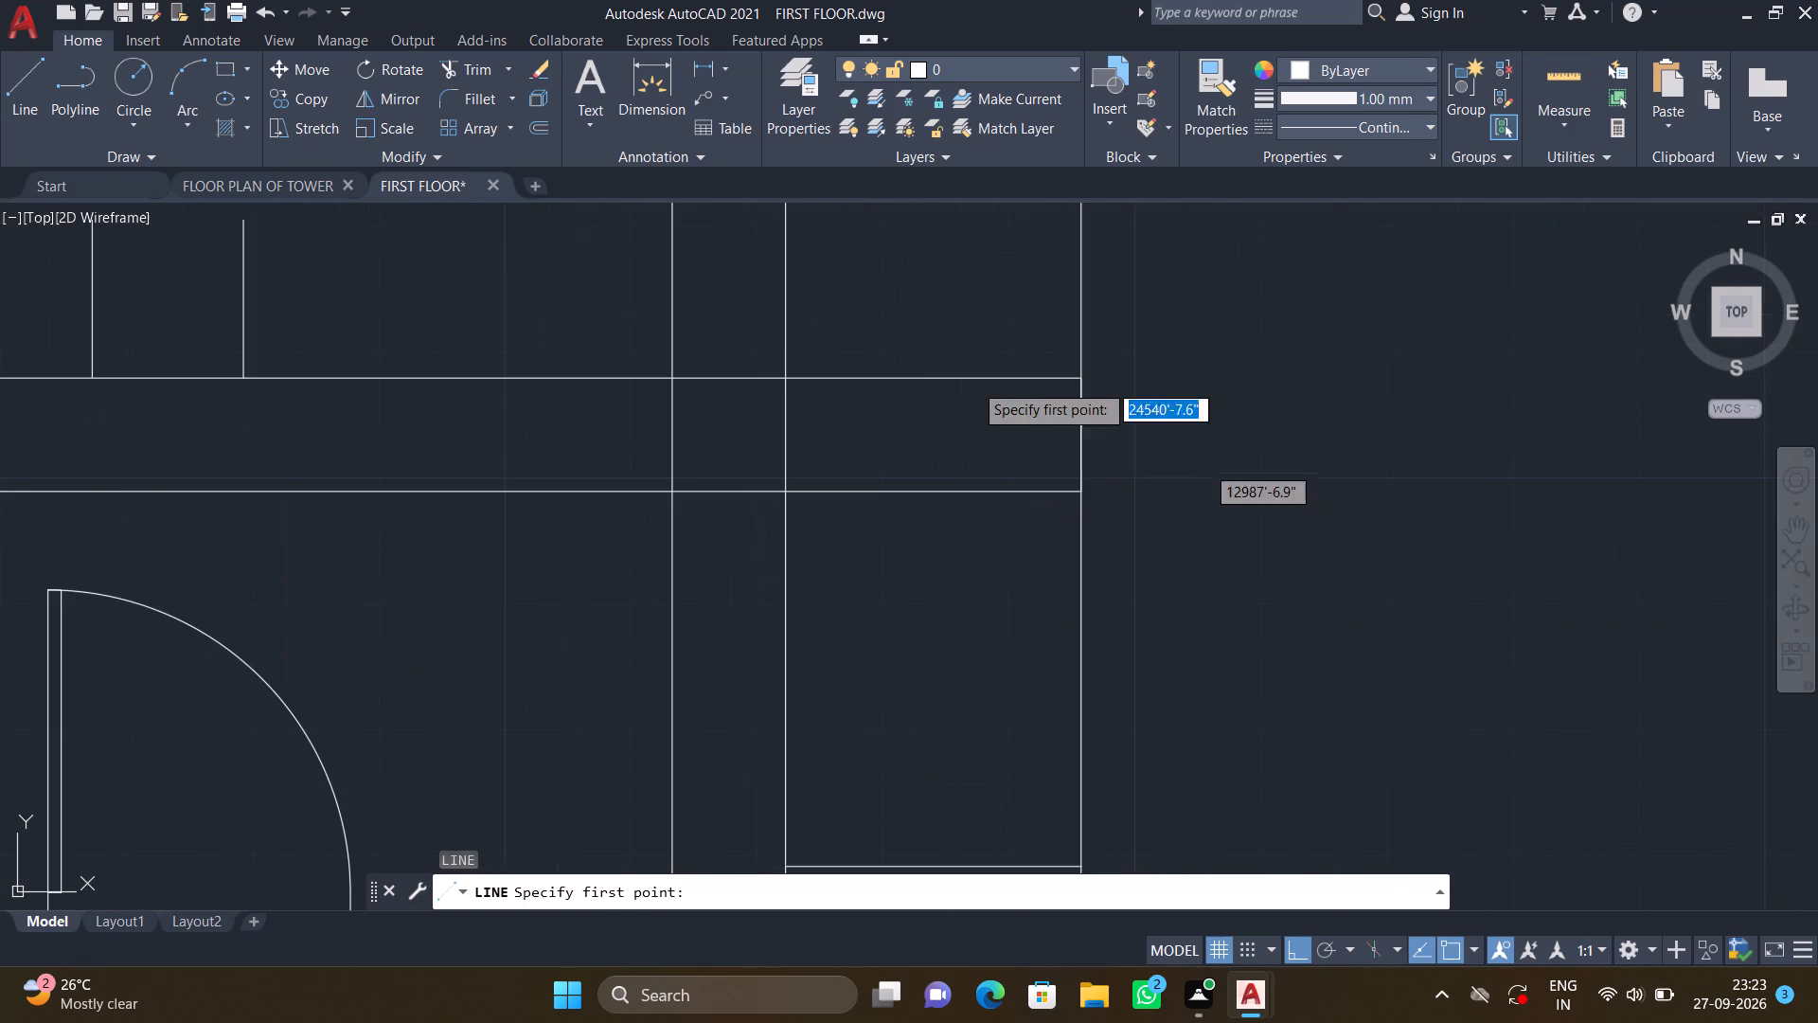
pyautogui.moveTo(977, 313); pyautogui.dragTo(1001, 398, button='middle')
pyautogui.scroll(-2, 1001, 399)
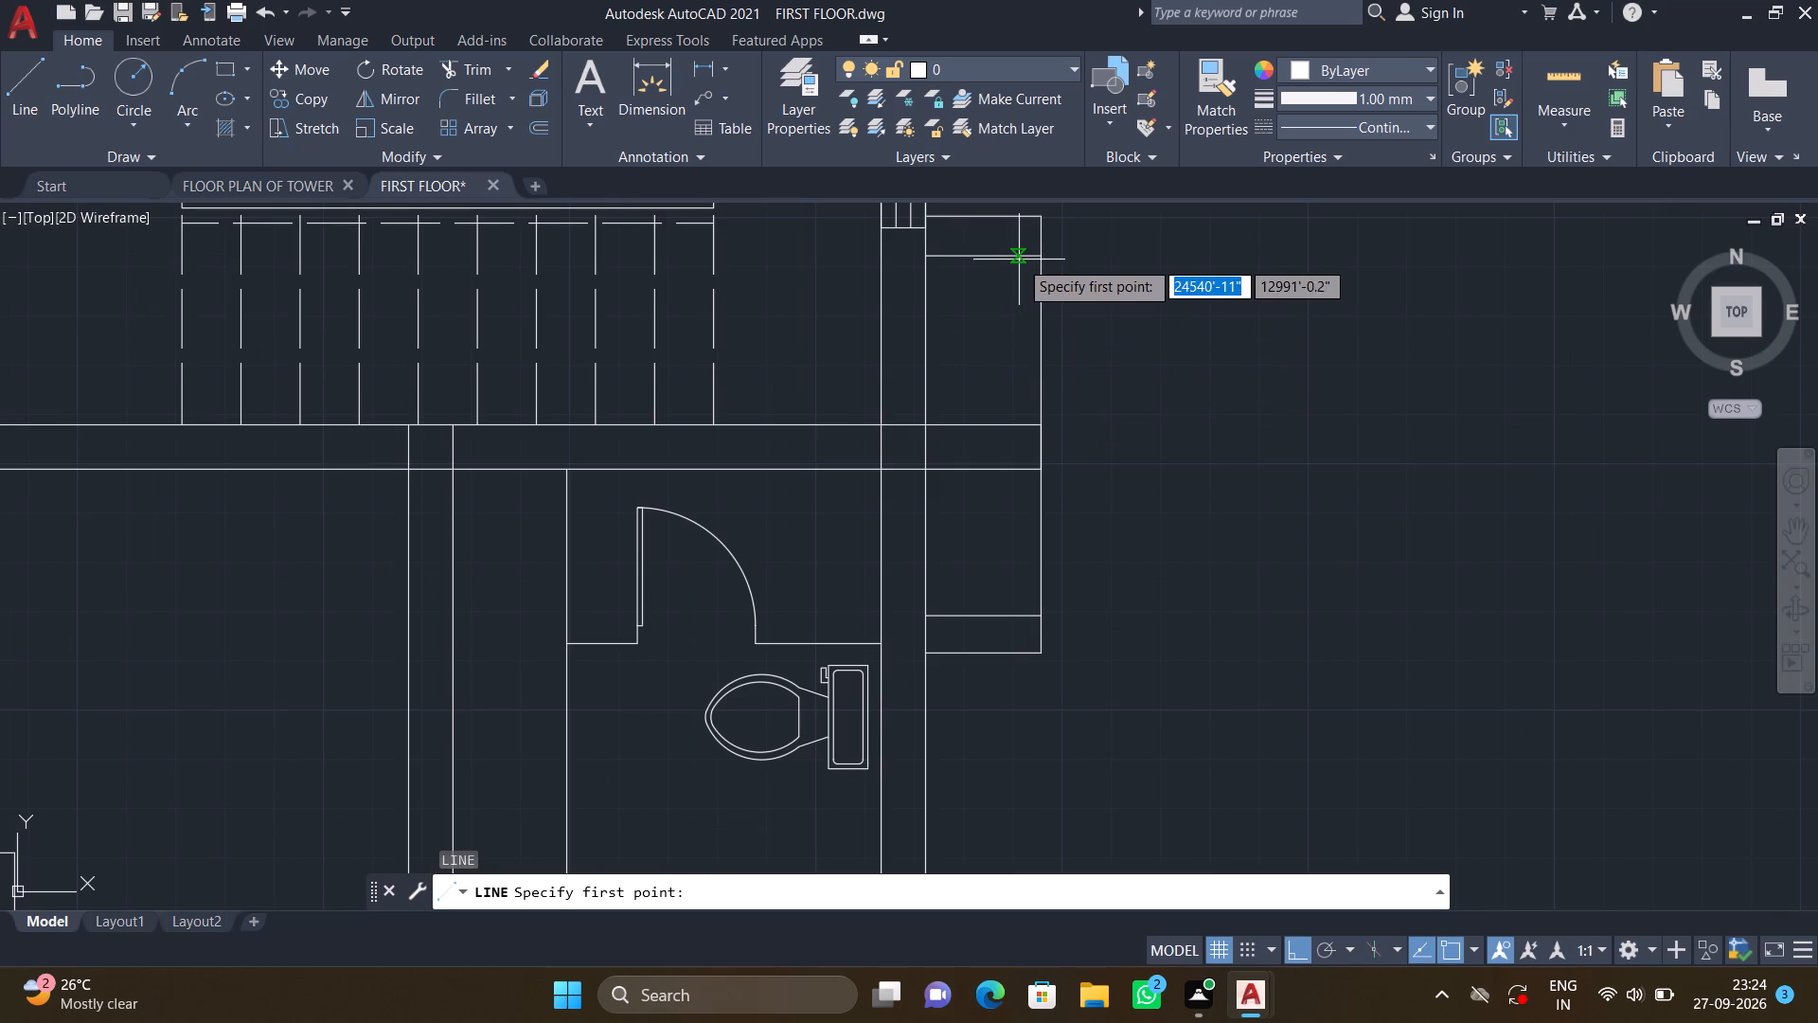
pyautogui.click(1025, 259)
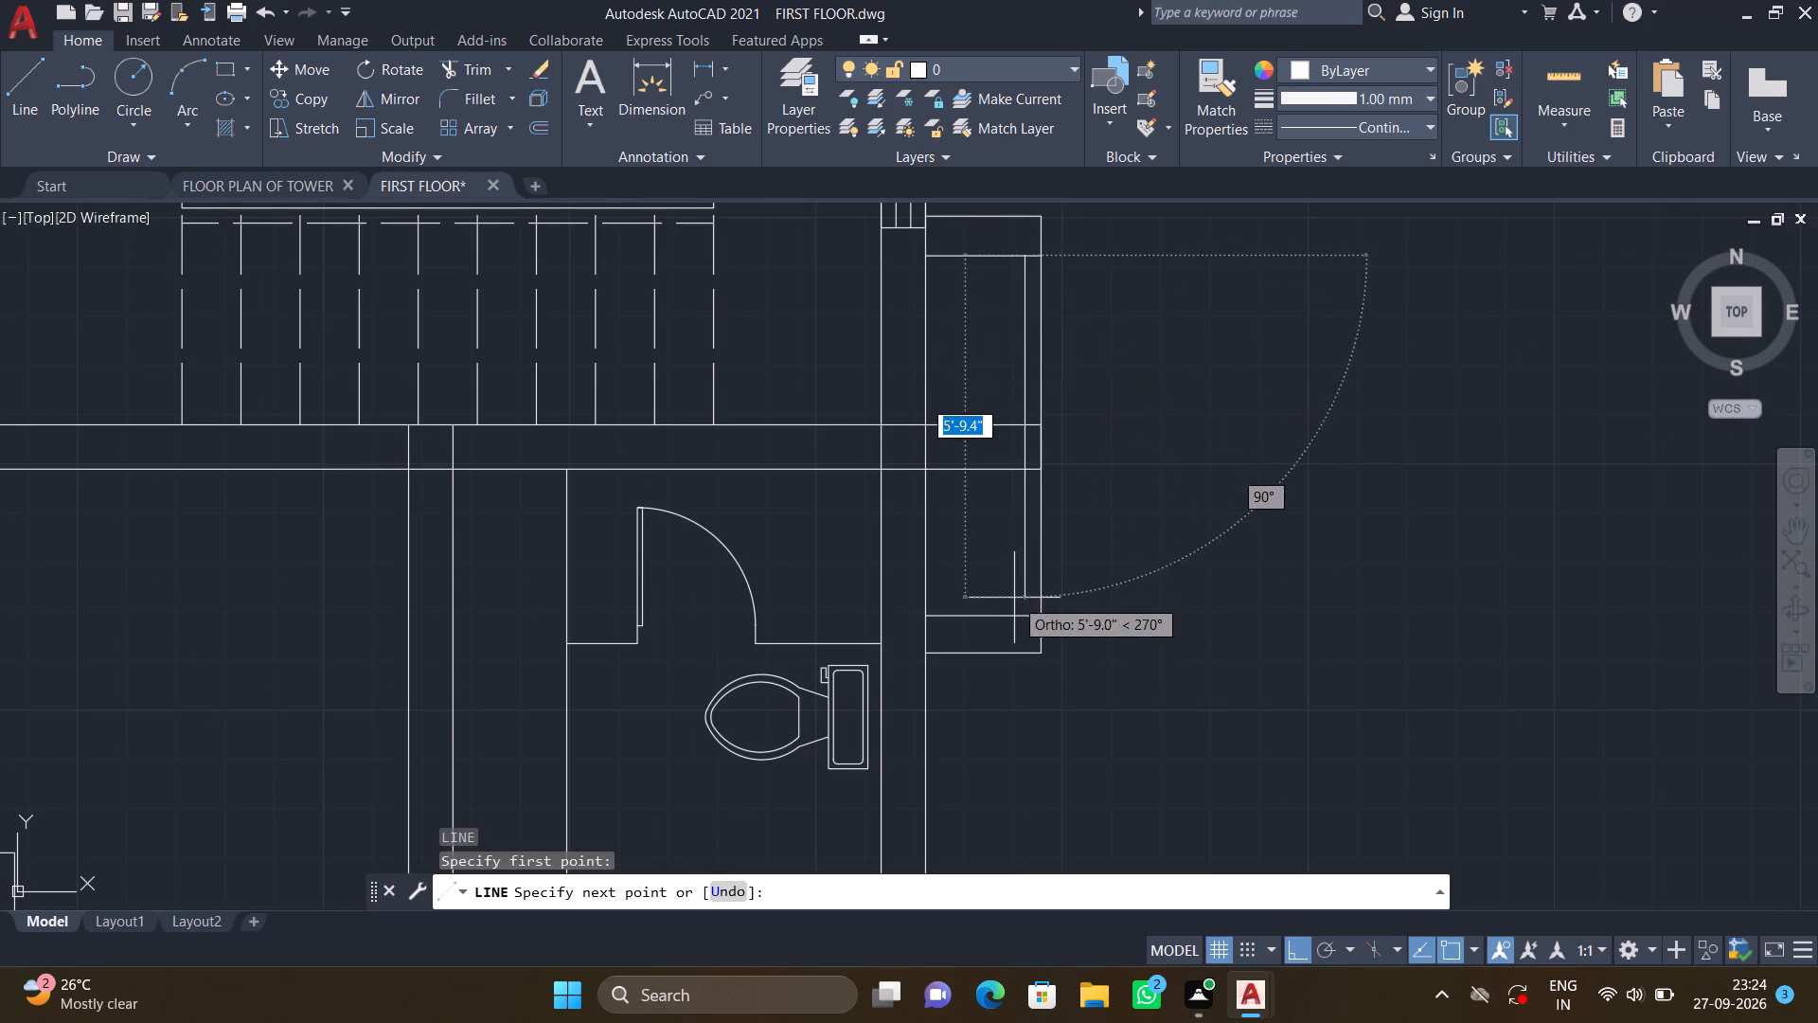
pyautogui.click(1026, 617)
pyautogui.press('Return')
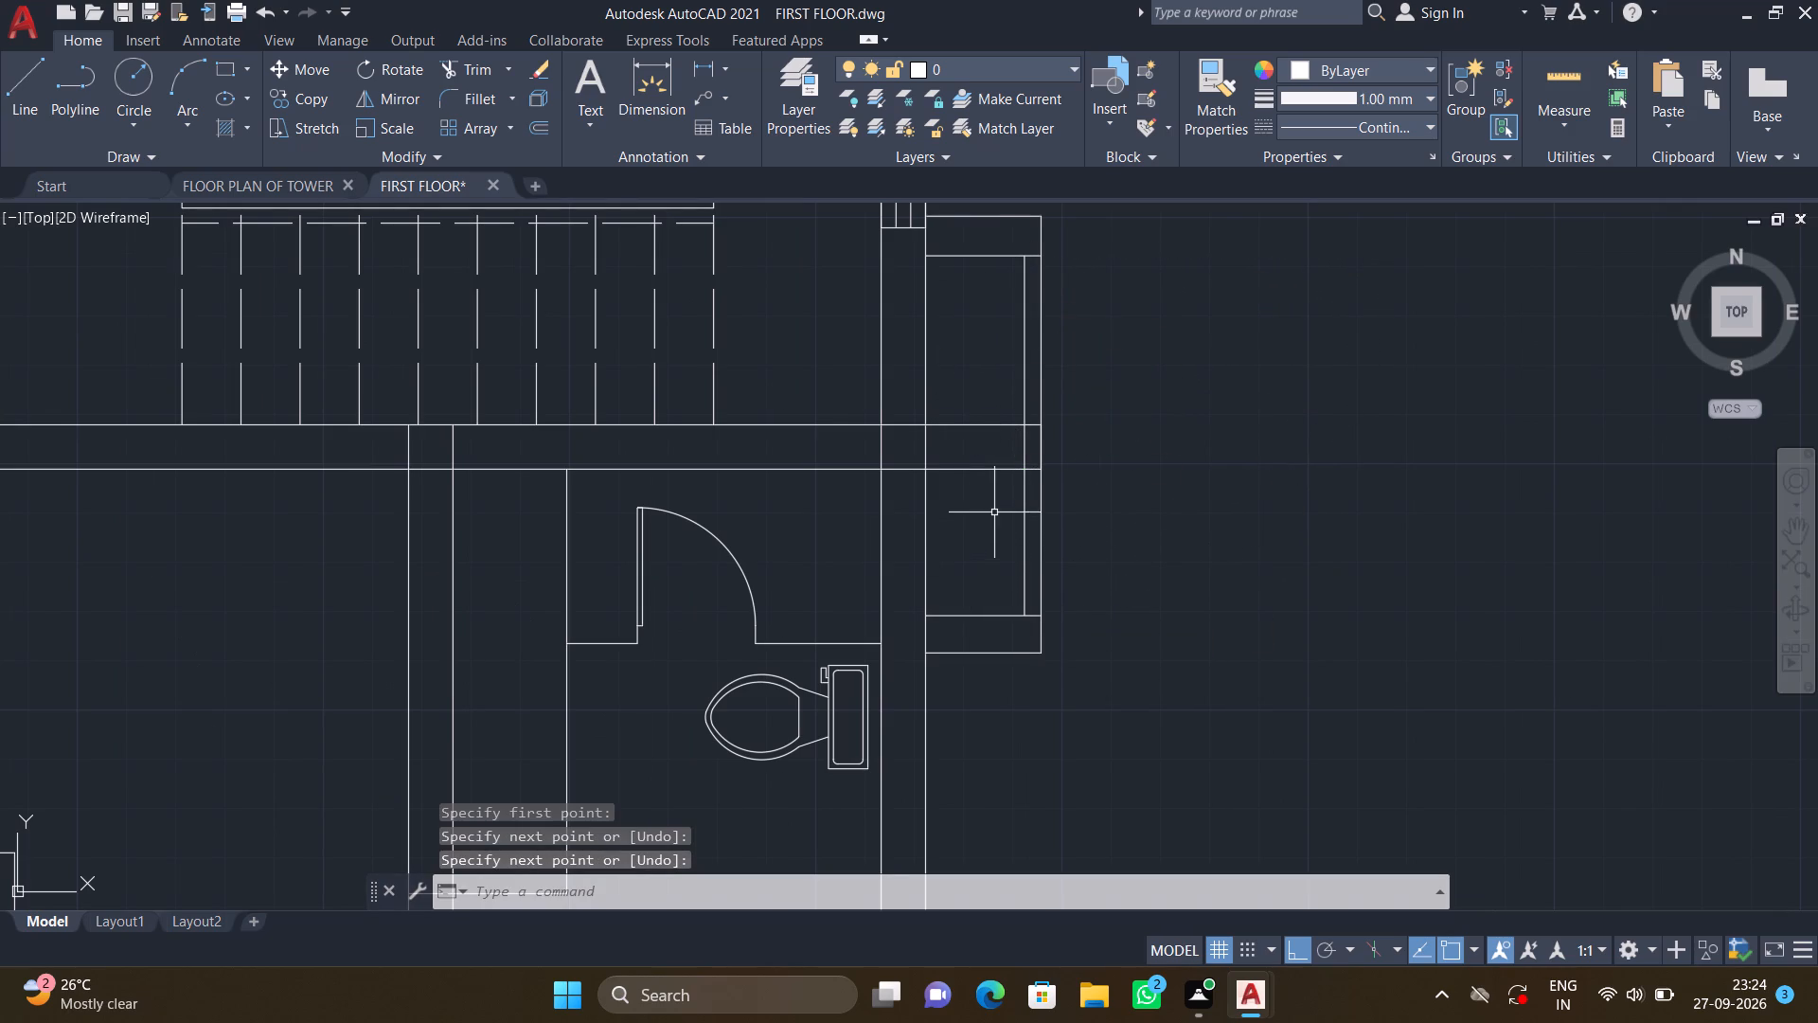
# Trim the two horizontal wall lines between the inner and outer vertical lines of the east wall projection beside the stairs and toilet.
pyautogui.scroll(1, 1027, 428)
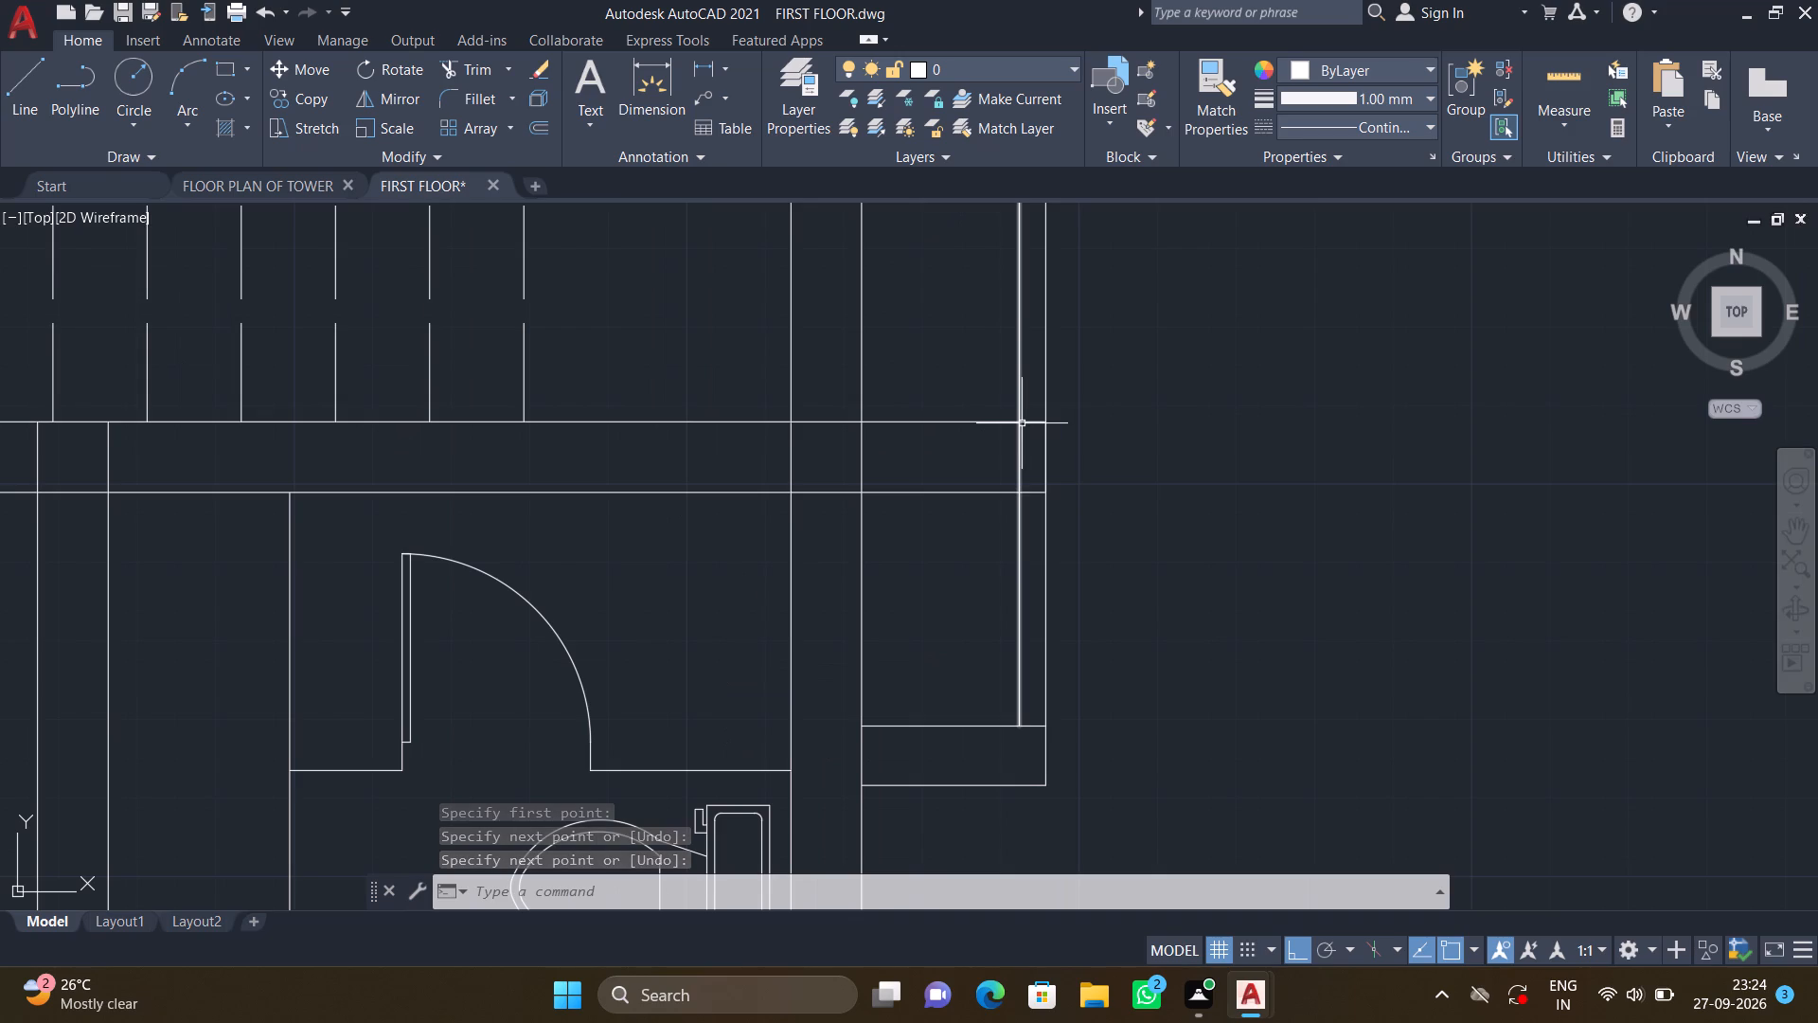
pyautogui.write('tr')
pyautogui.press('Return')
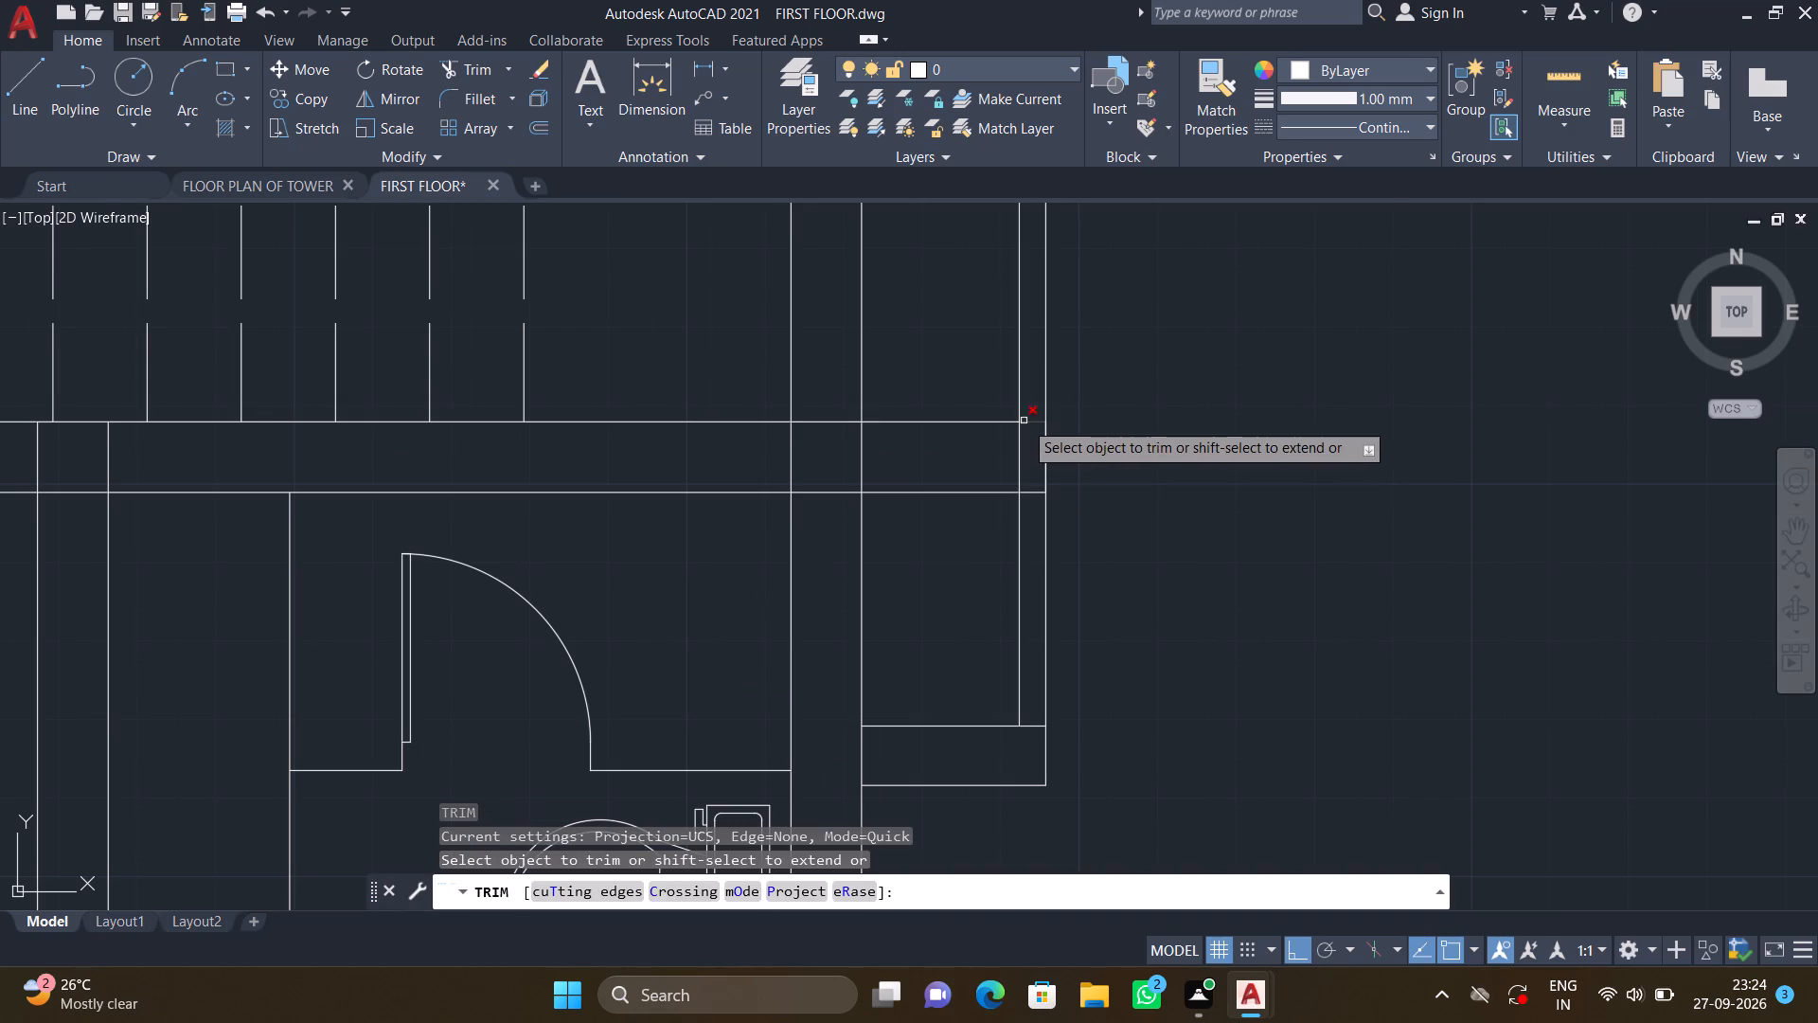
pyautogui.click(1024, 421)
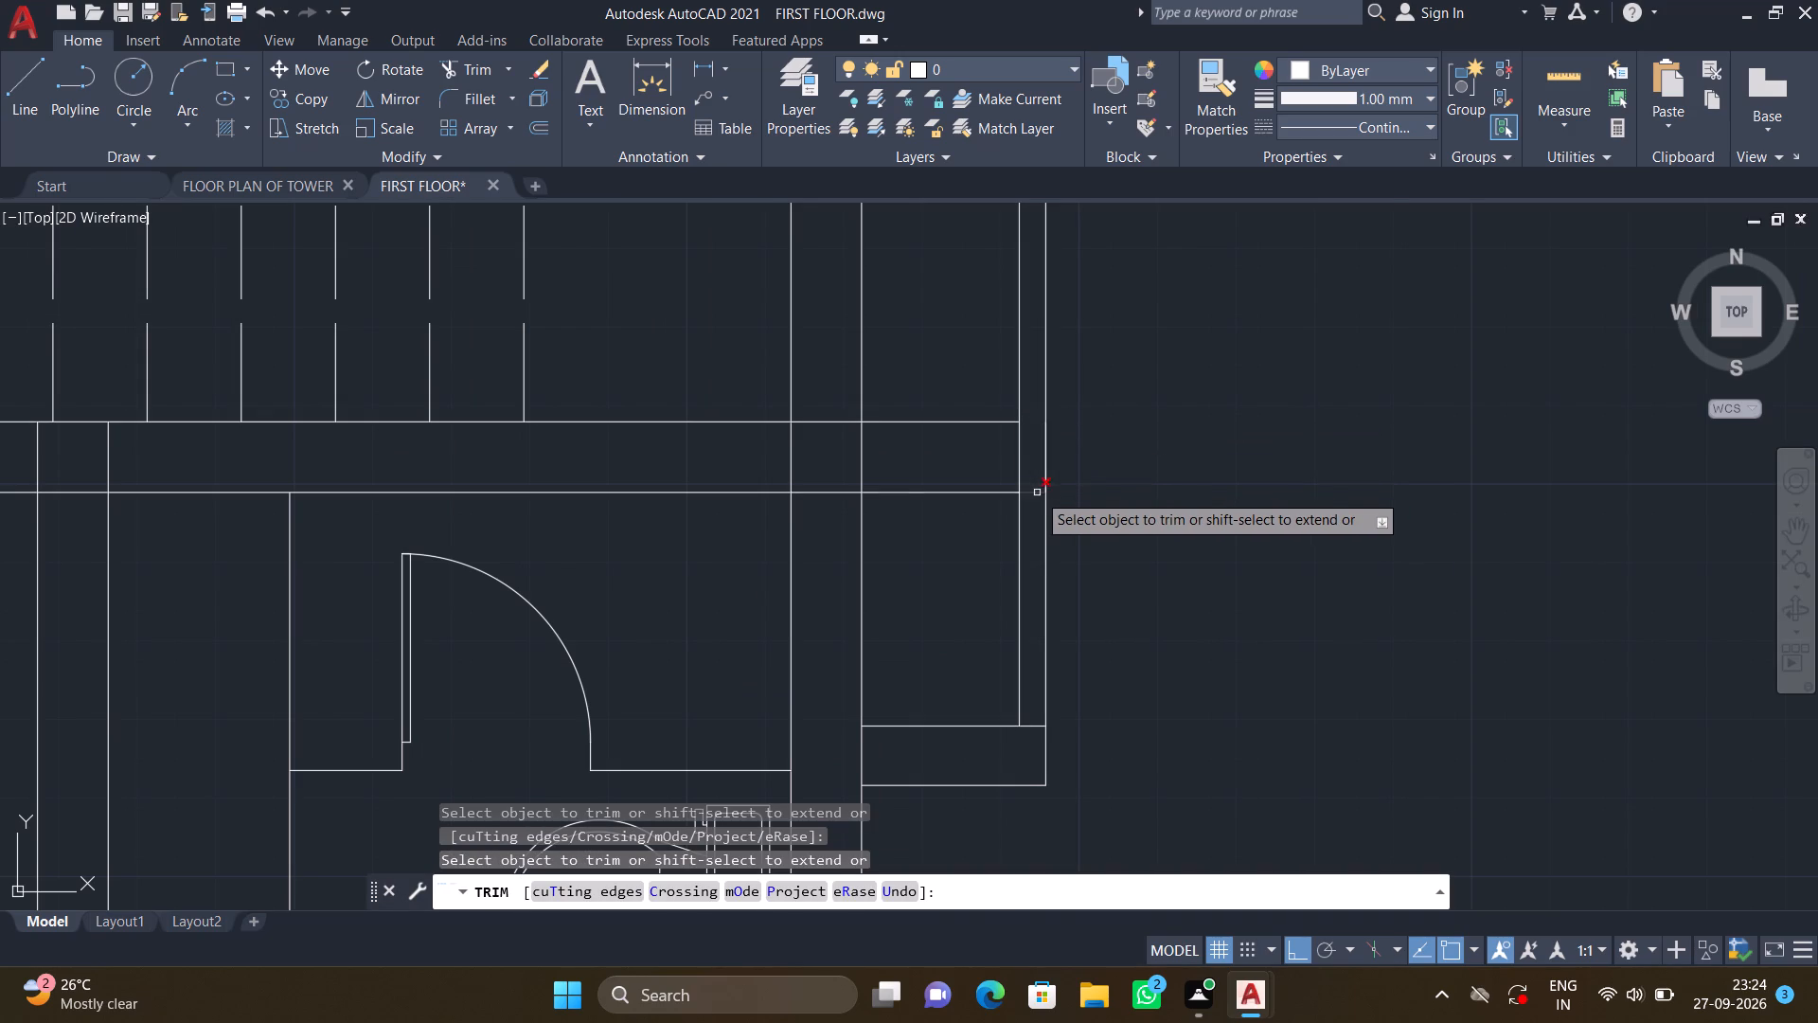
pyautogui.click(1037, 493)
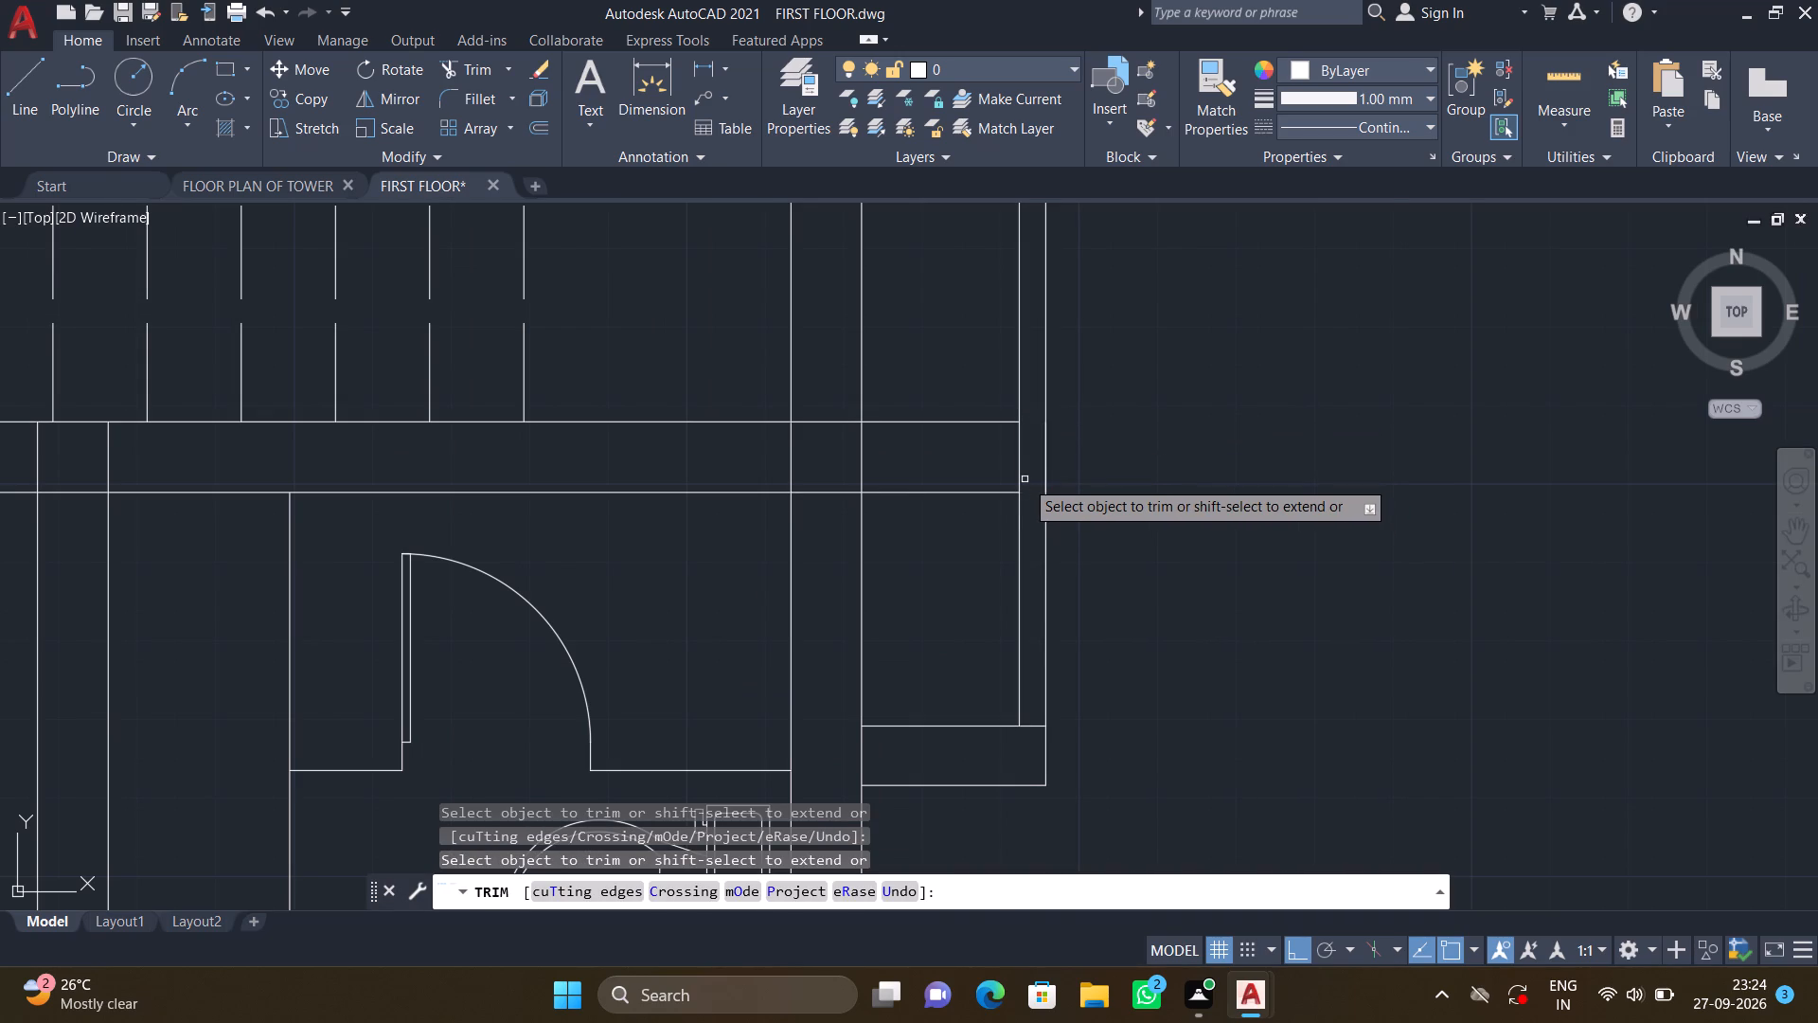
pyautogui.scroll(-1, 1122, 462)
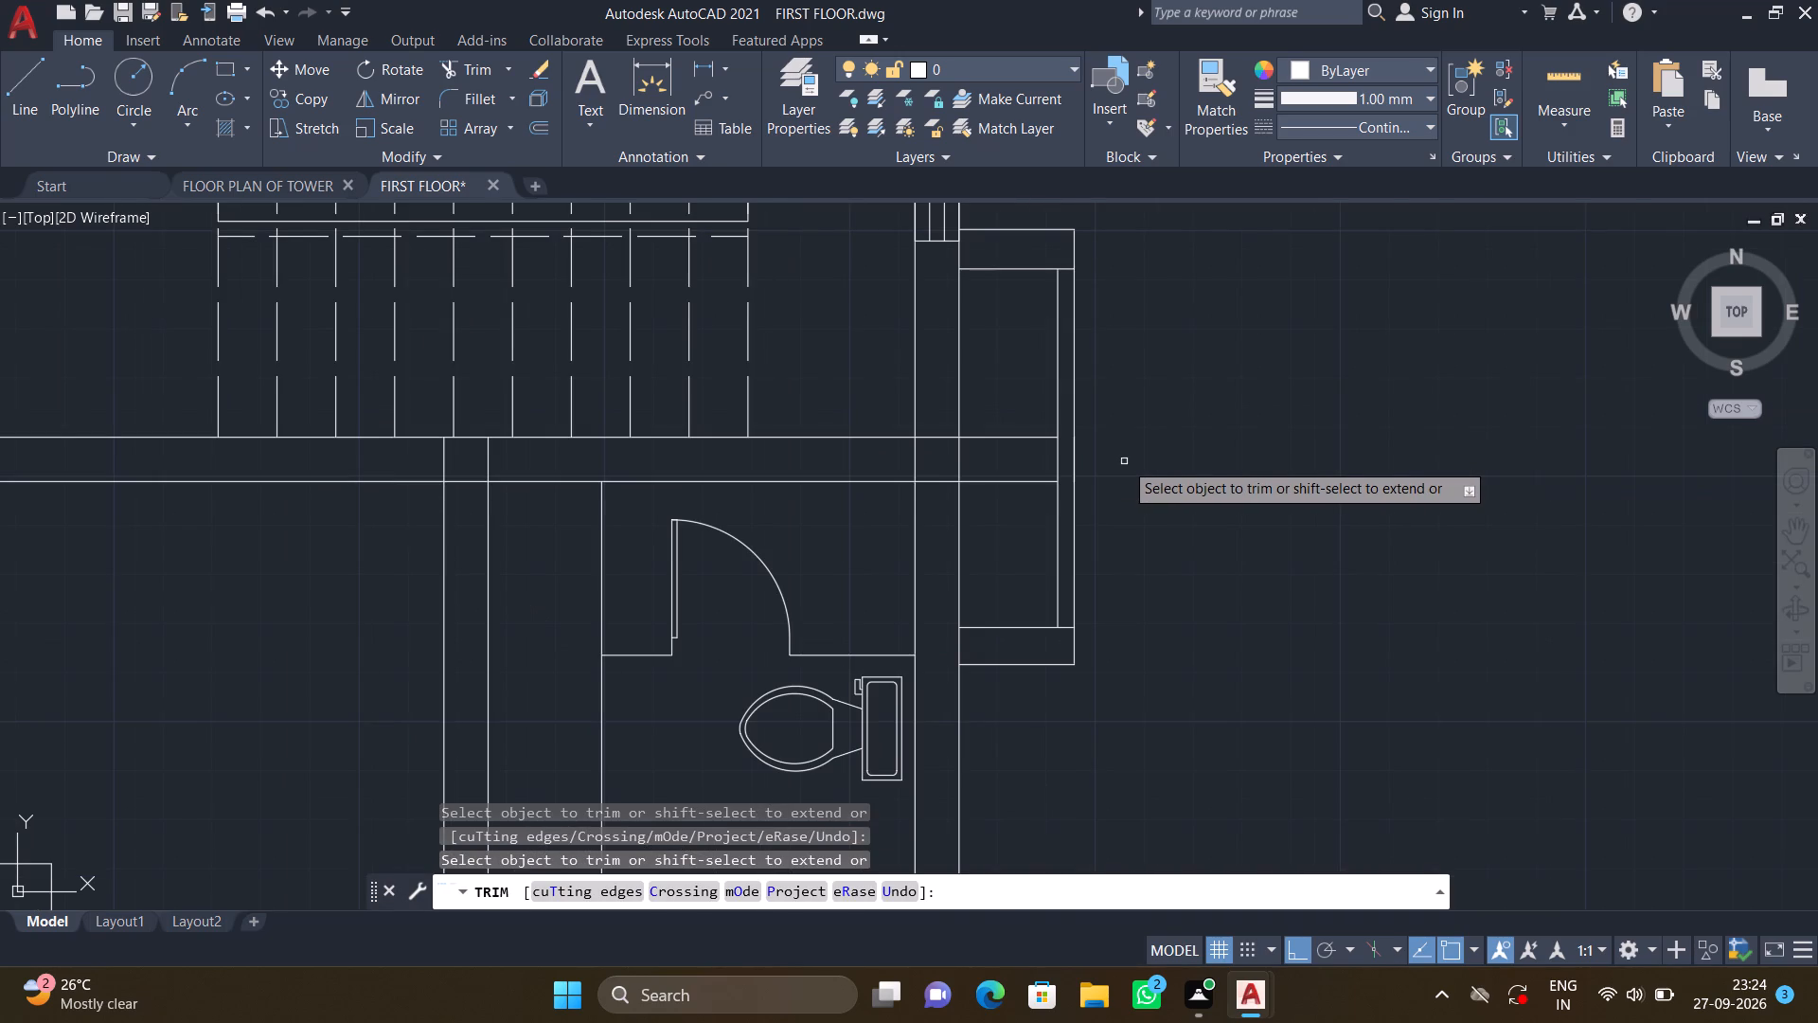
pyautogui.press('Return')
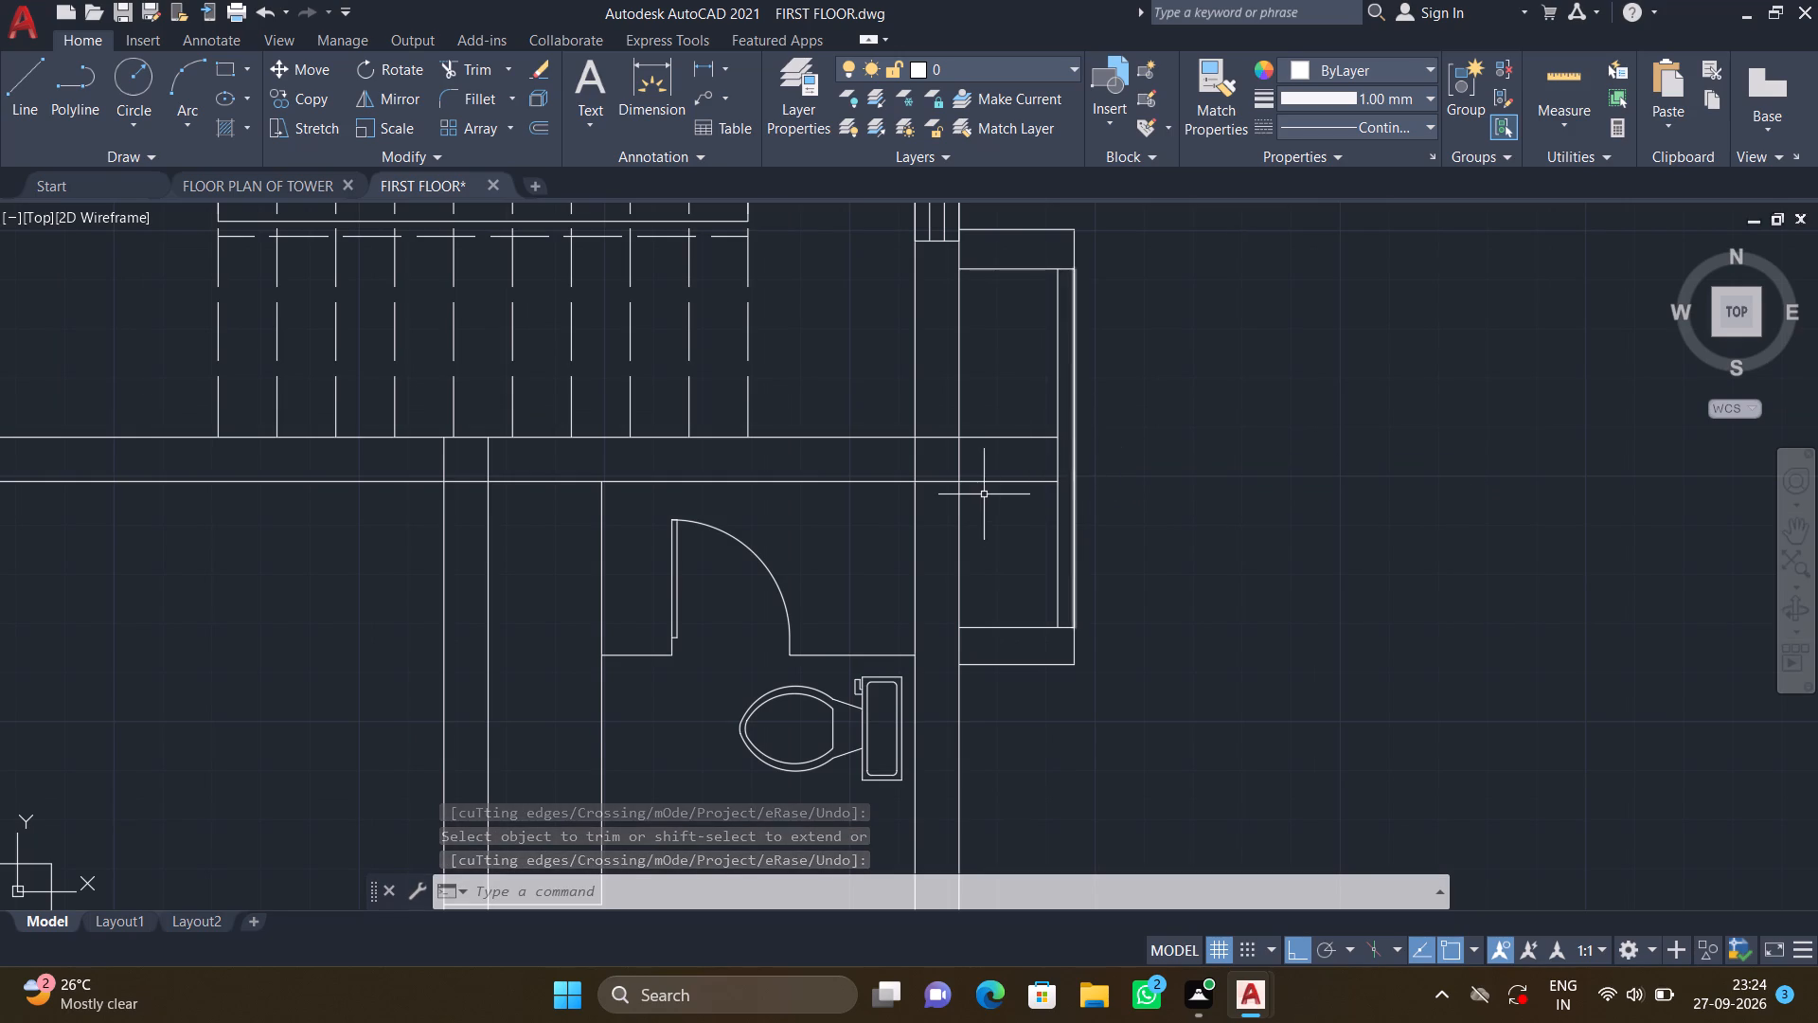
# Look over the first floor plan from the east projection across the west rooms to the north side for areas still needing detail.
pyautogui.scroll(-1, 982, 504)
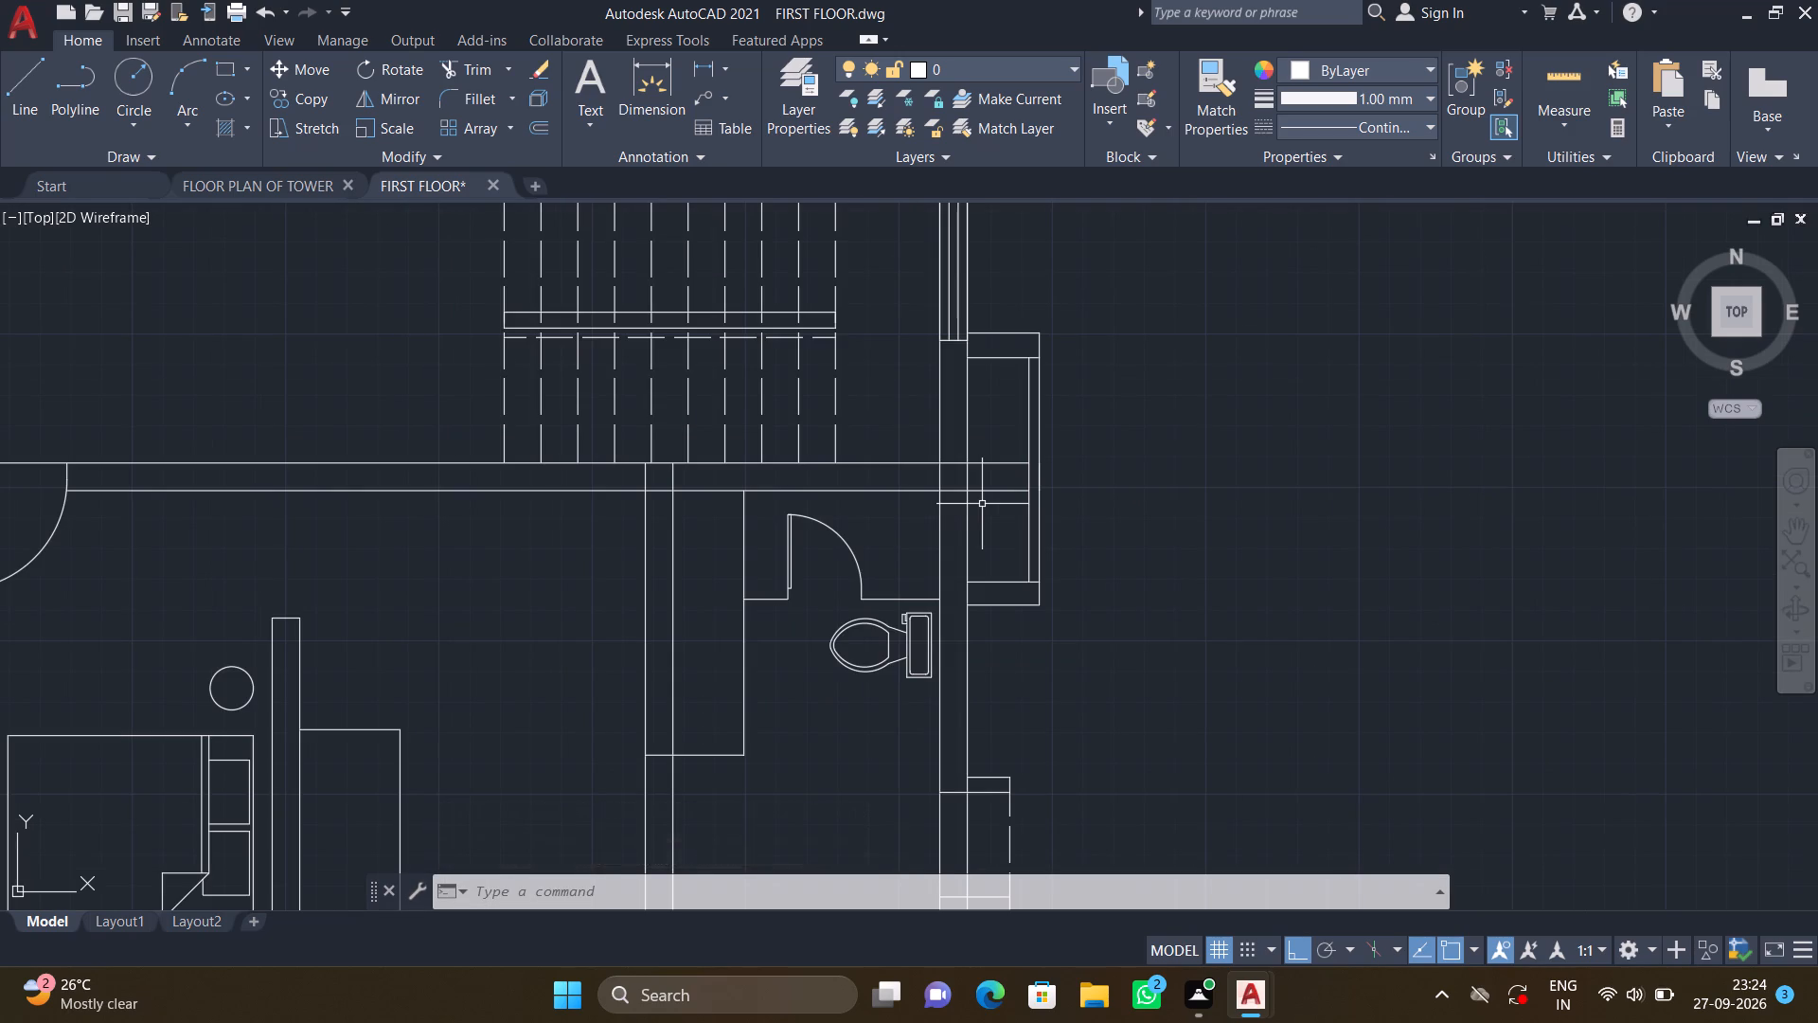
pyautogui.moveTo(980, 512); pyautogui.dragTo(1006, 651, button='middle')
pyautogui.scroll(-1, 1009, 635)
pyautogui.scroll(-2, 1007, 501)
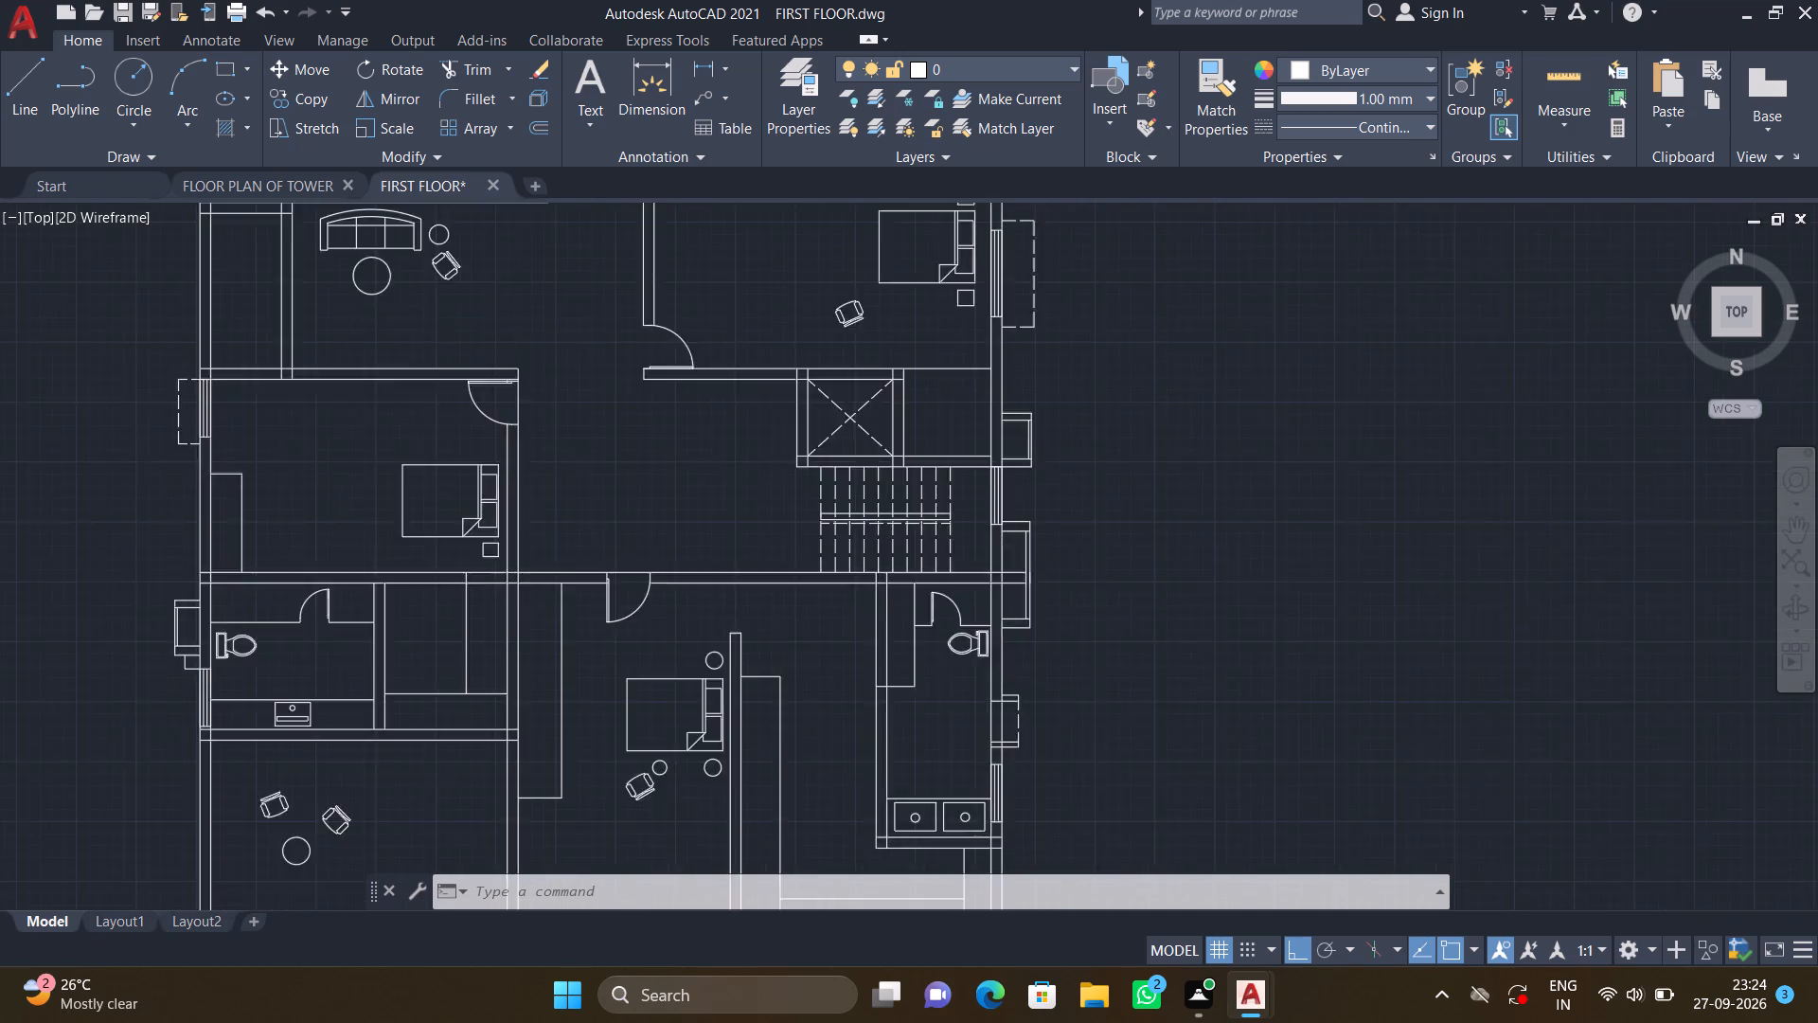
pyautogui.moveTo(1020, 460); pyautogui.dragTo(1002, 495, button='middle')
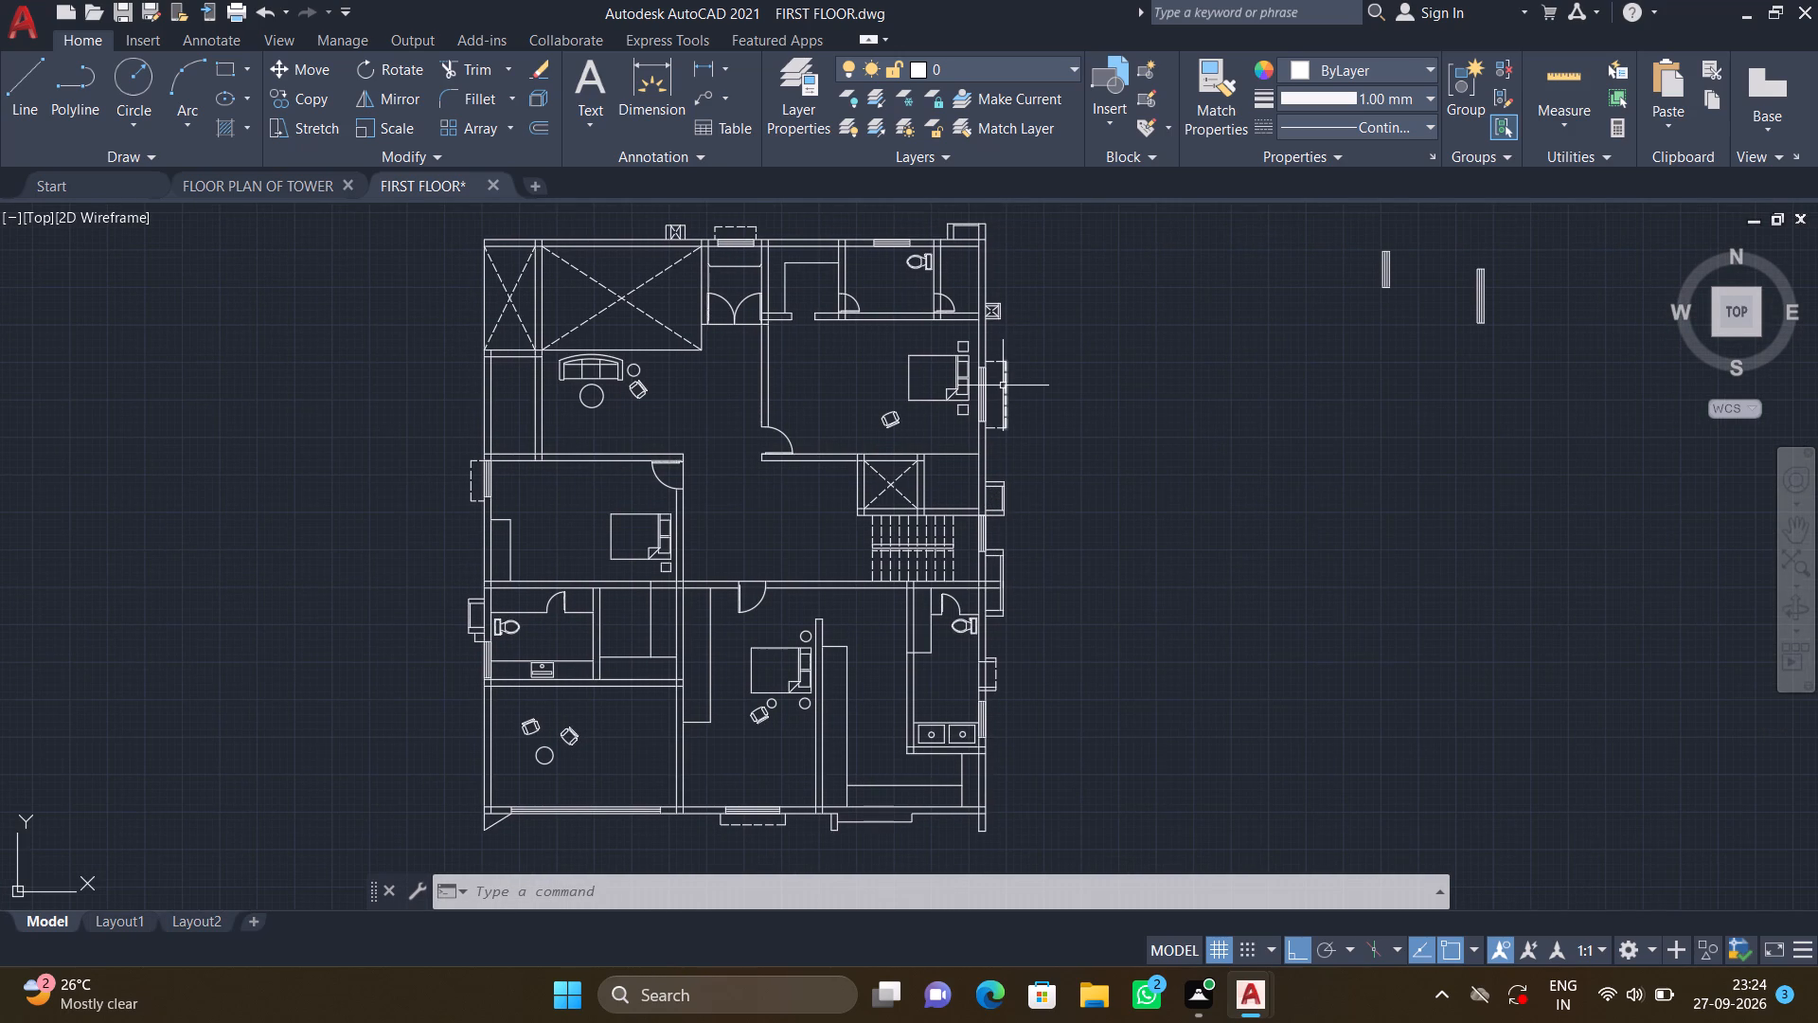
pyautogui.scroll(-1, 868, 499)
pyautogui.moveTo(868, 505); pyautogui.dragTo(967, 496, button='middle')
pyautogui.scroll(4, 738, 440)
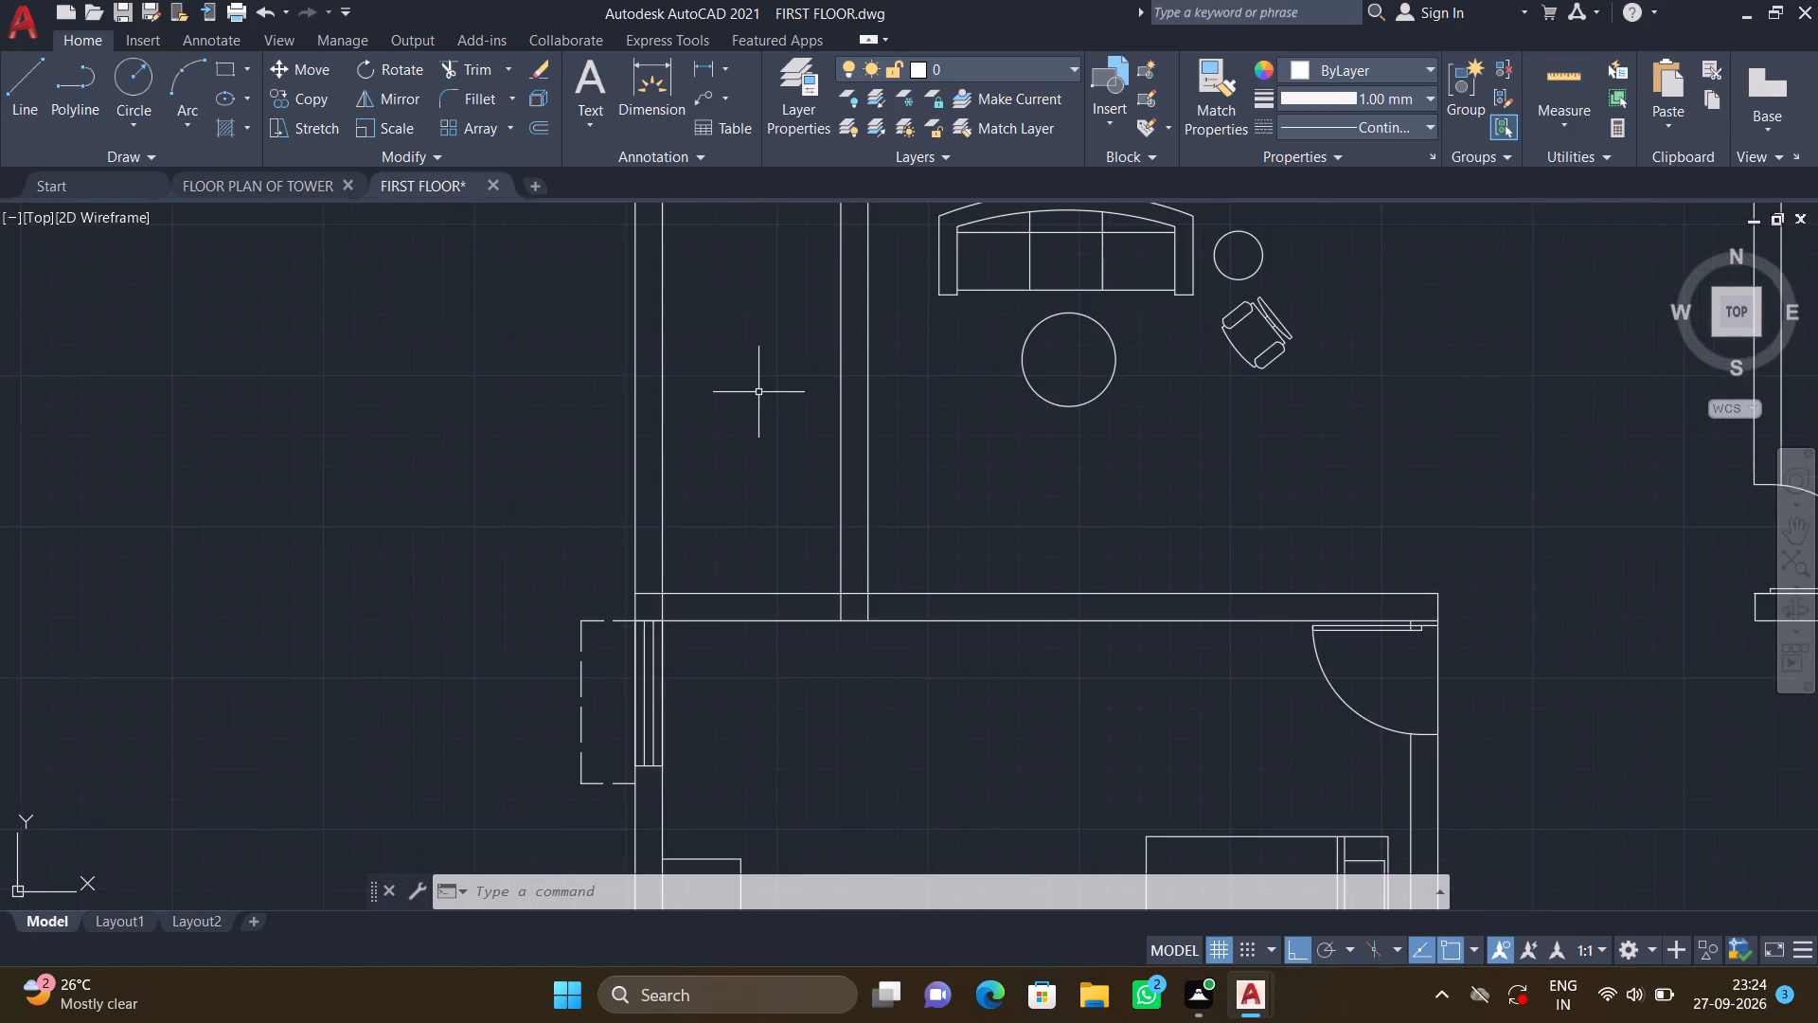
pyautogui.moveTo(790, 417); pyautogui.dragTo(913, 562, button='middle')
pyautogui.scroll(-2, 905, 526)
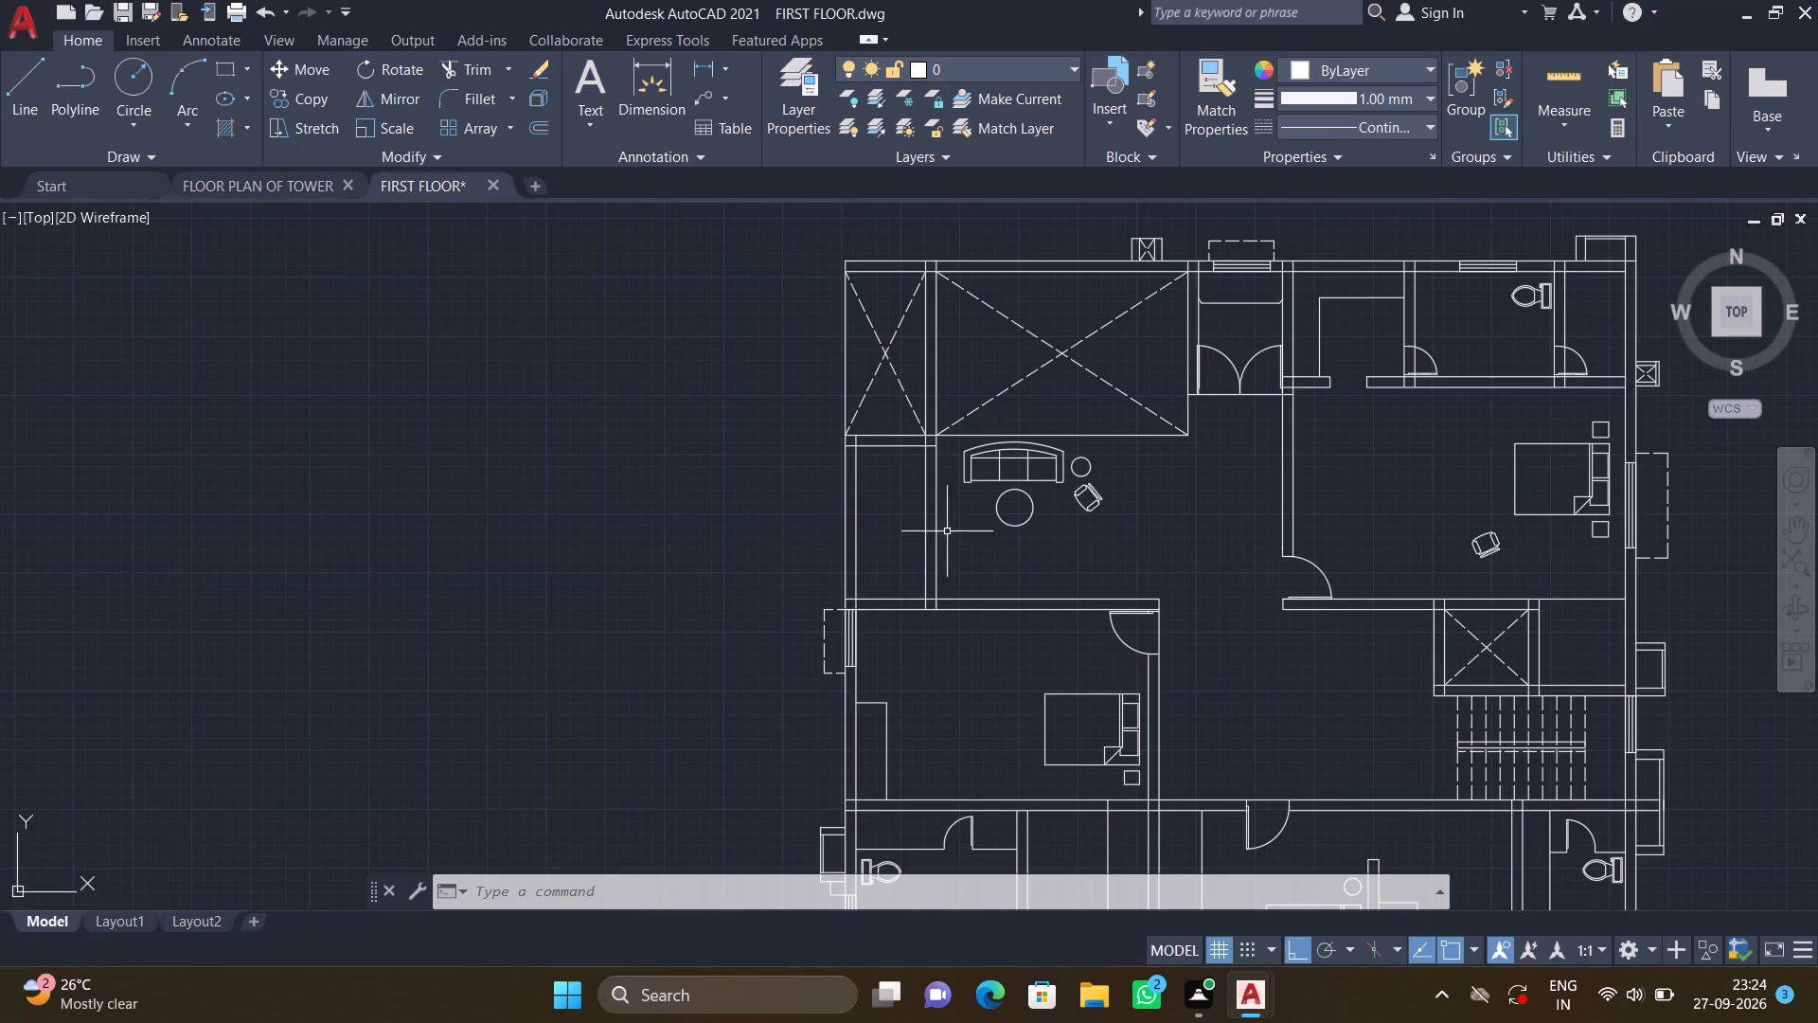
pyautogui.moveTo(962, 518); pyautogui.dragTo(874, 627, button='middle')
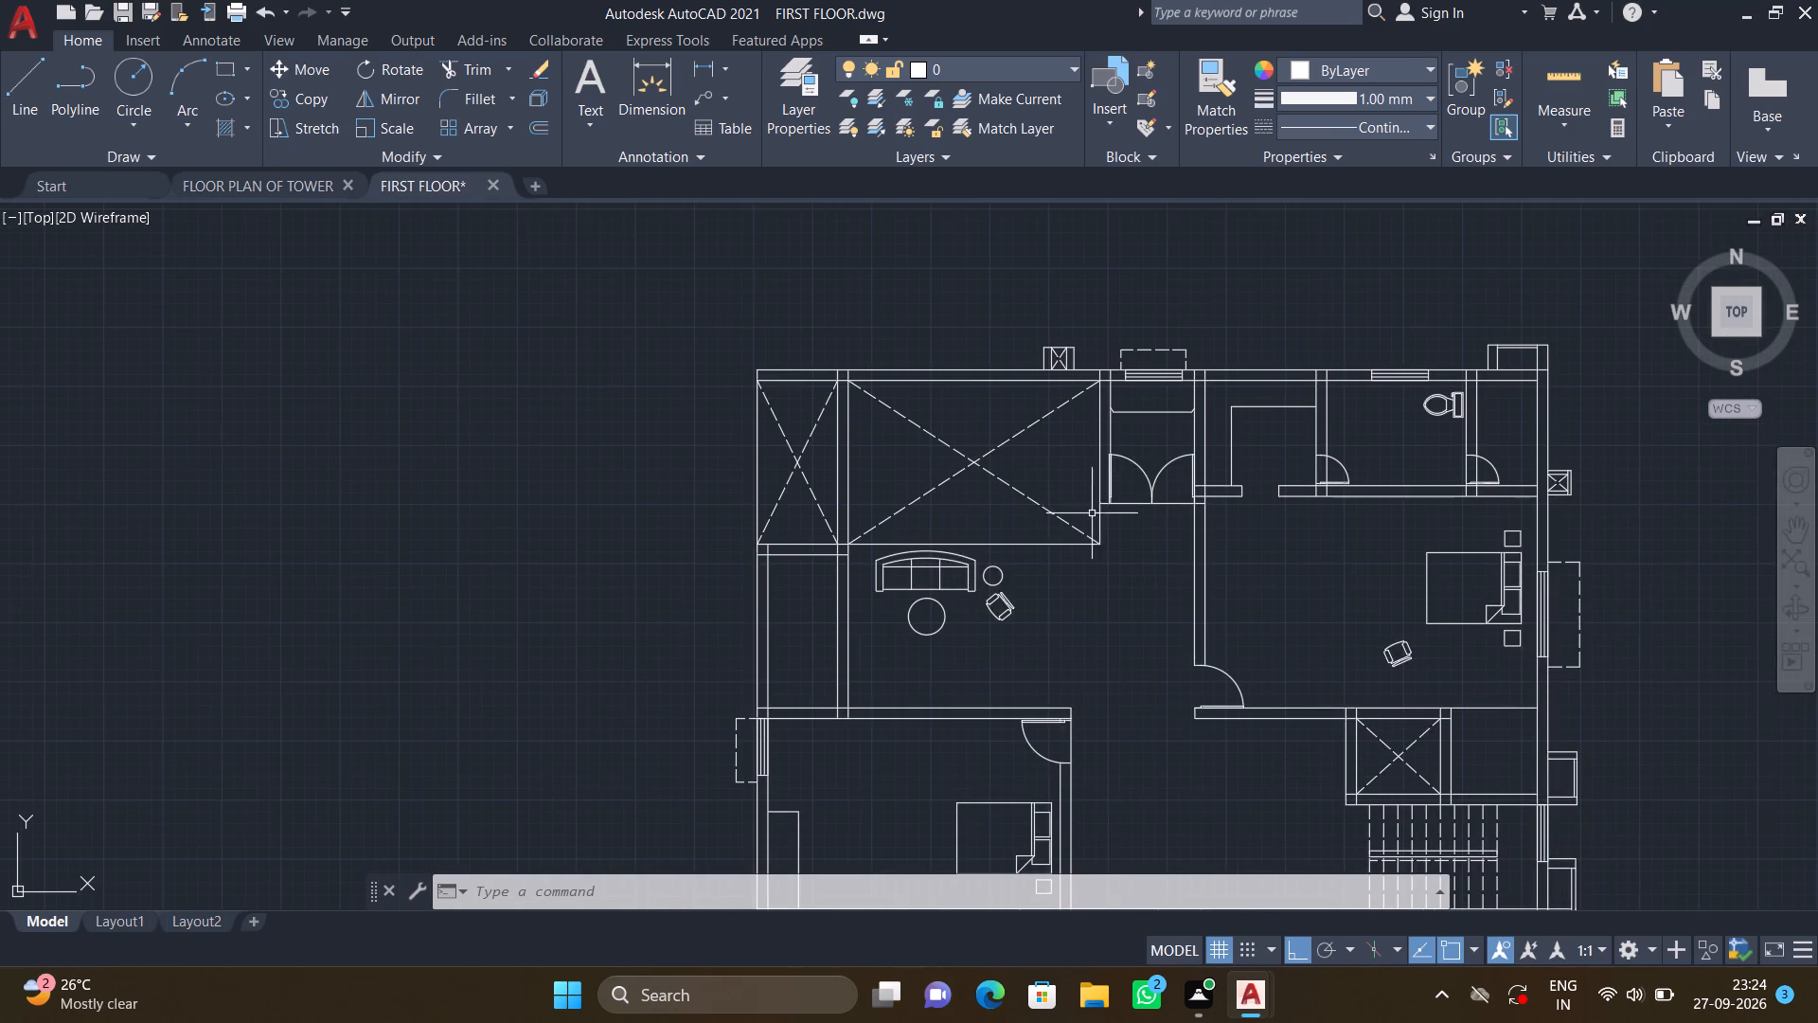
pyautogui.moveTo(1068, 506); pyautogui.dragTo(920, 553, button='middle')
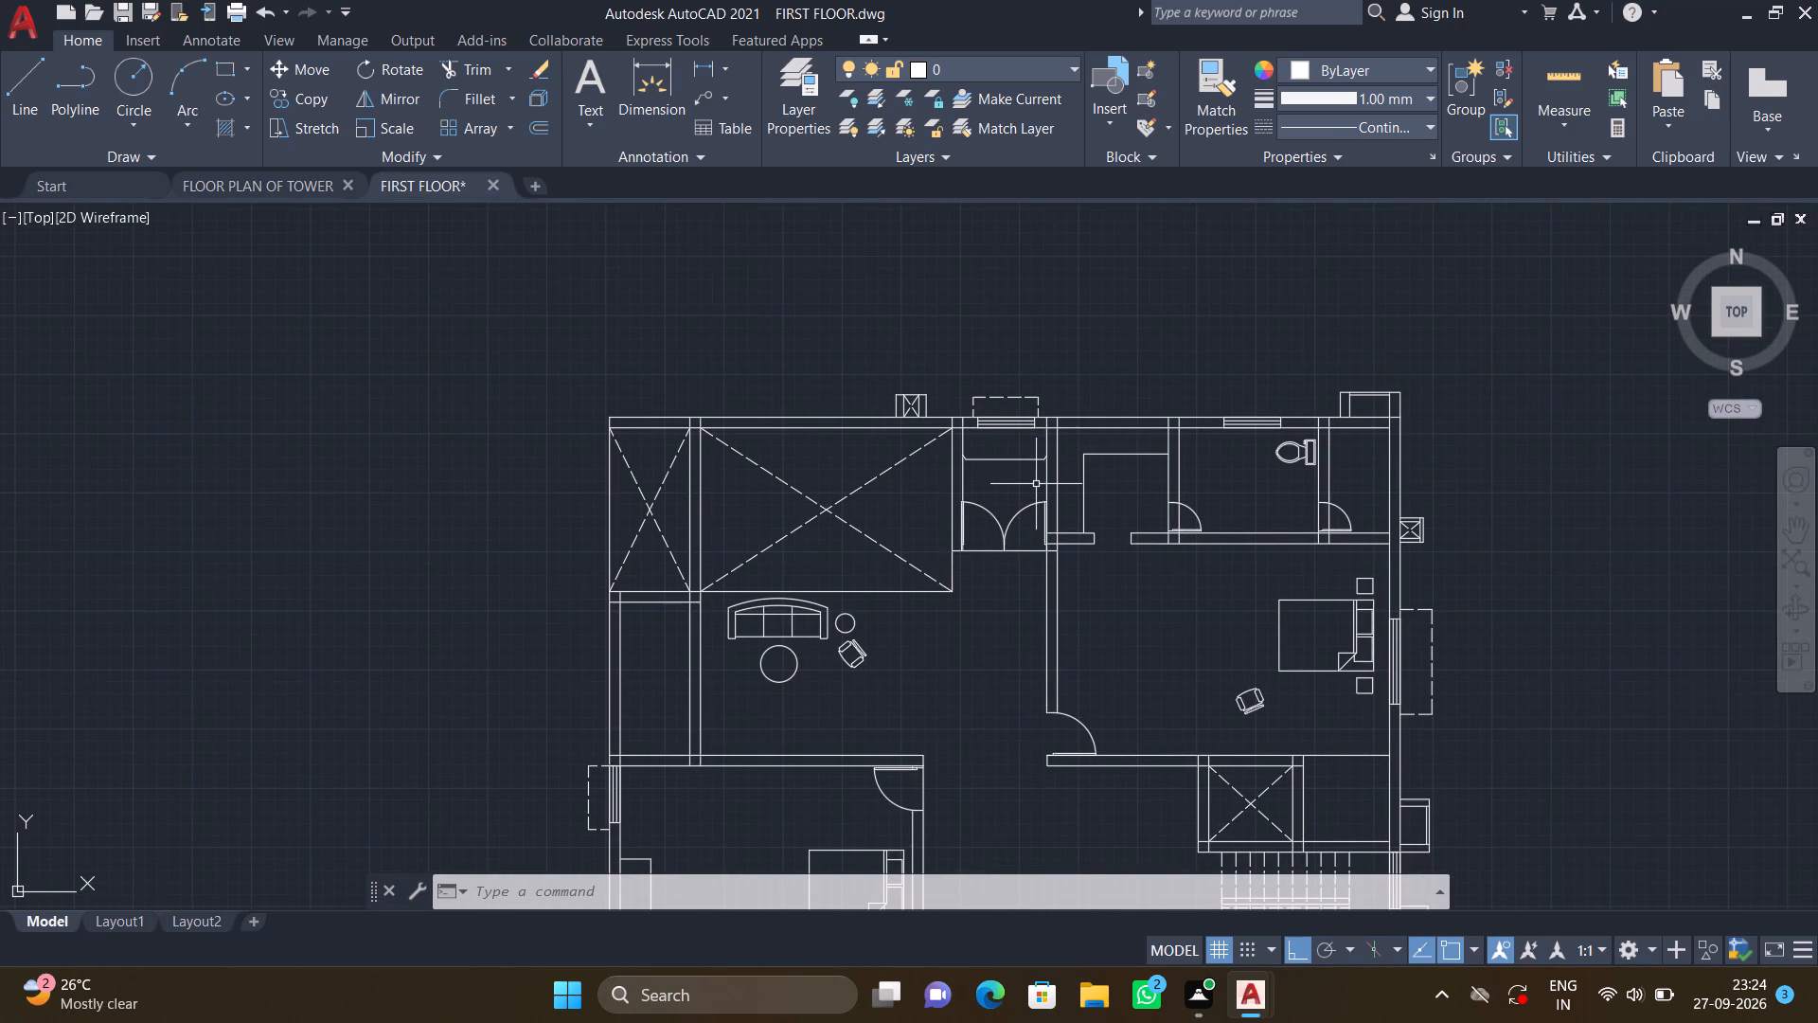
# Draw a vertical line from the corner of the L-shaped closet outline up to the north wall's inner face, west of the north toilet.
pyautogui.scroll(3, 1033, 484)
pyautogui.moveTo(925, 445); pyautogui.dragTo(895, 515, button='middle')
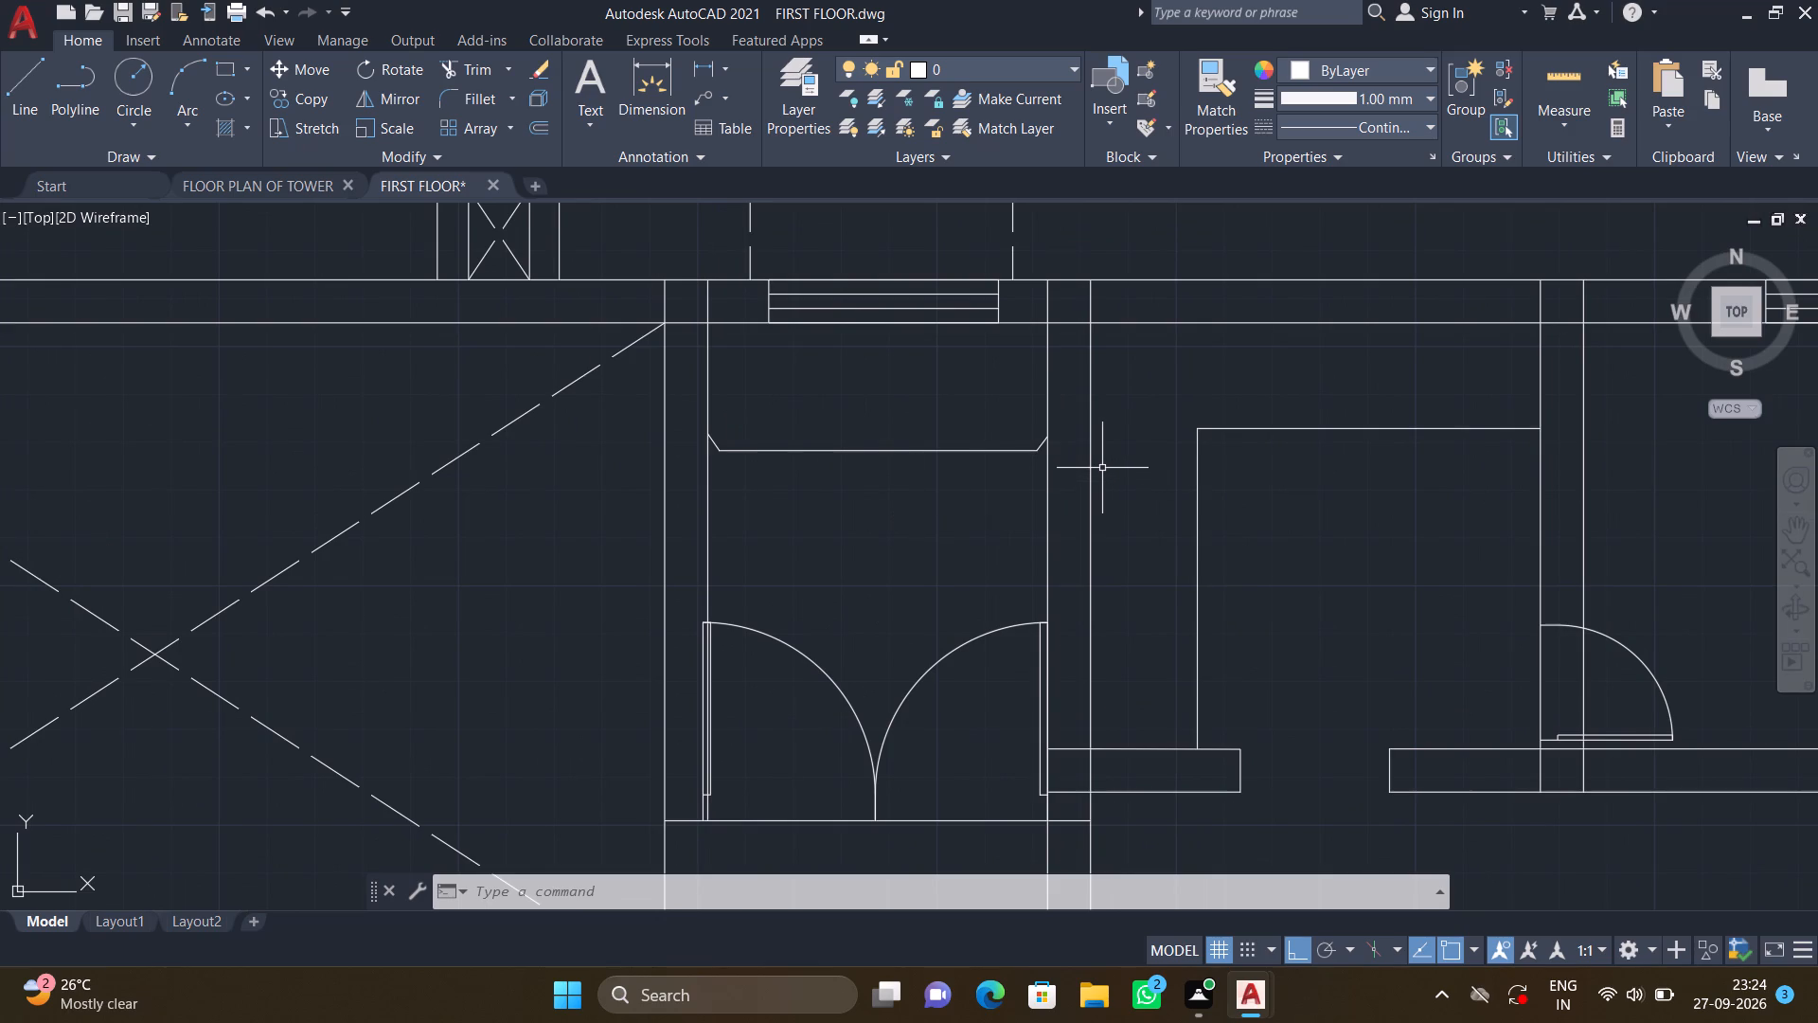
pyautogui.moveTo(1121, 542); pyautogui.dragTo(970, 547, button='middle')
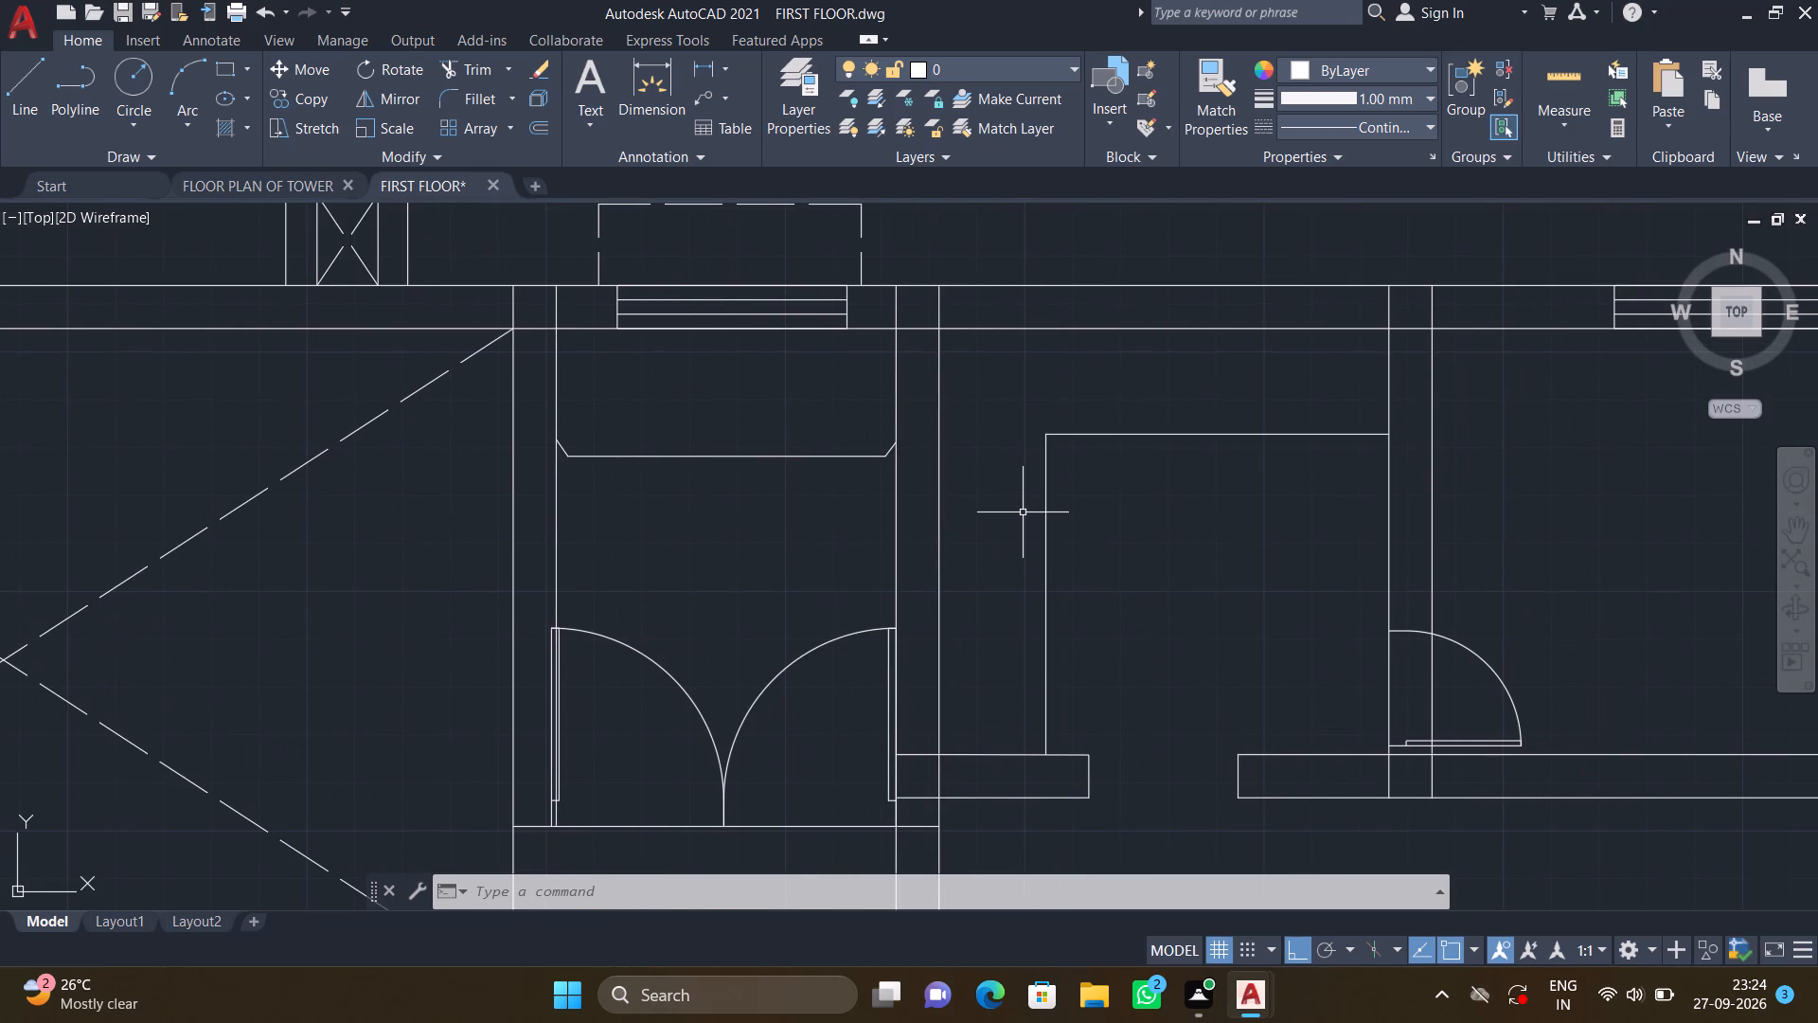
pyautogui.scroll(1, 1022, 500)
pyautogui.press('l')
pyautogui.press('Return')
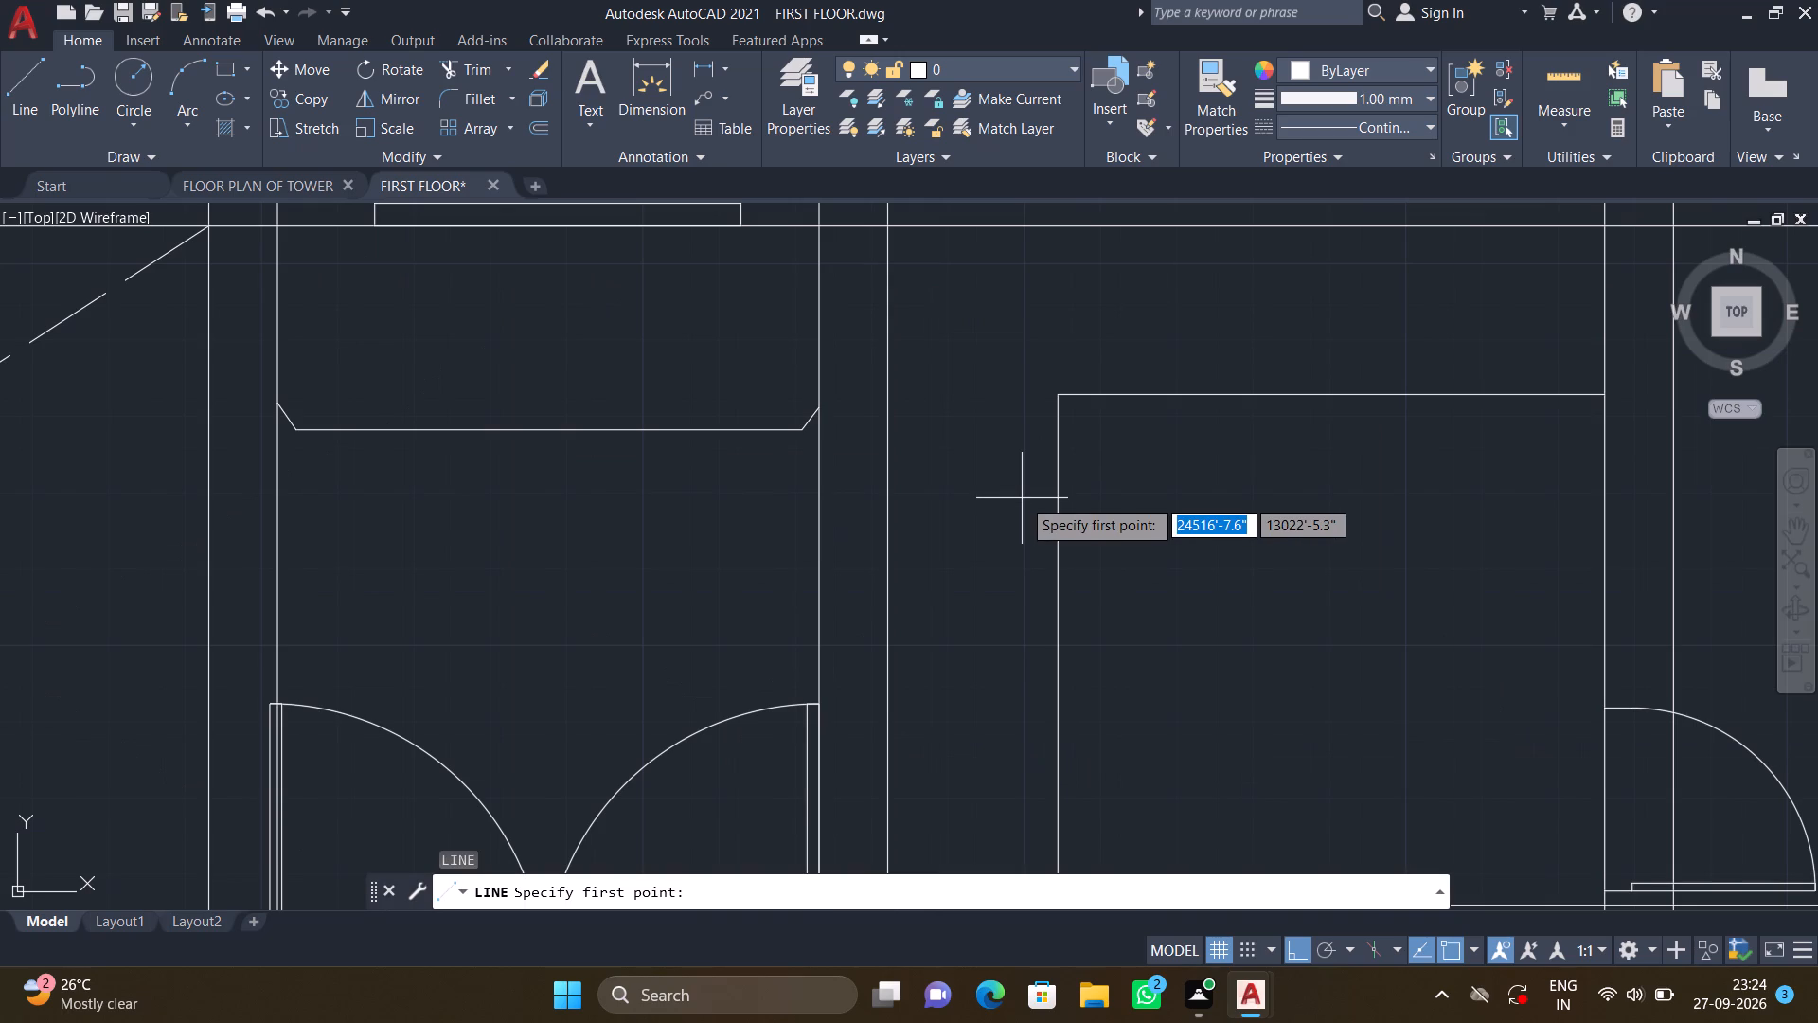
pyautogui.click(1052, 399)
pyautogui.click(1049, 227)
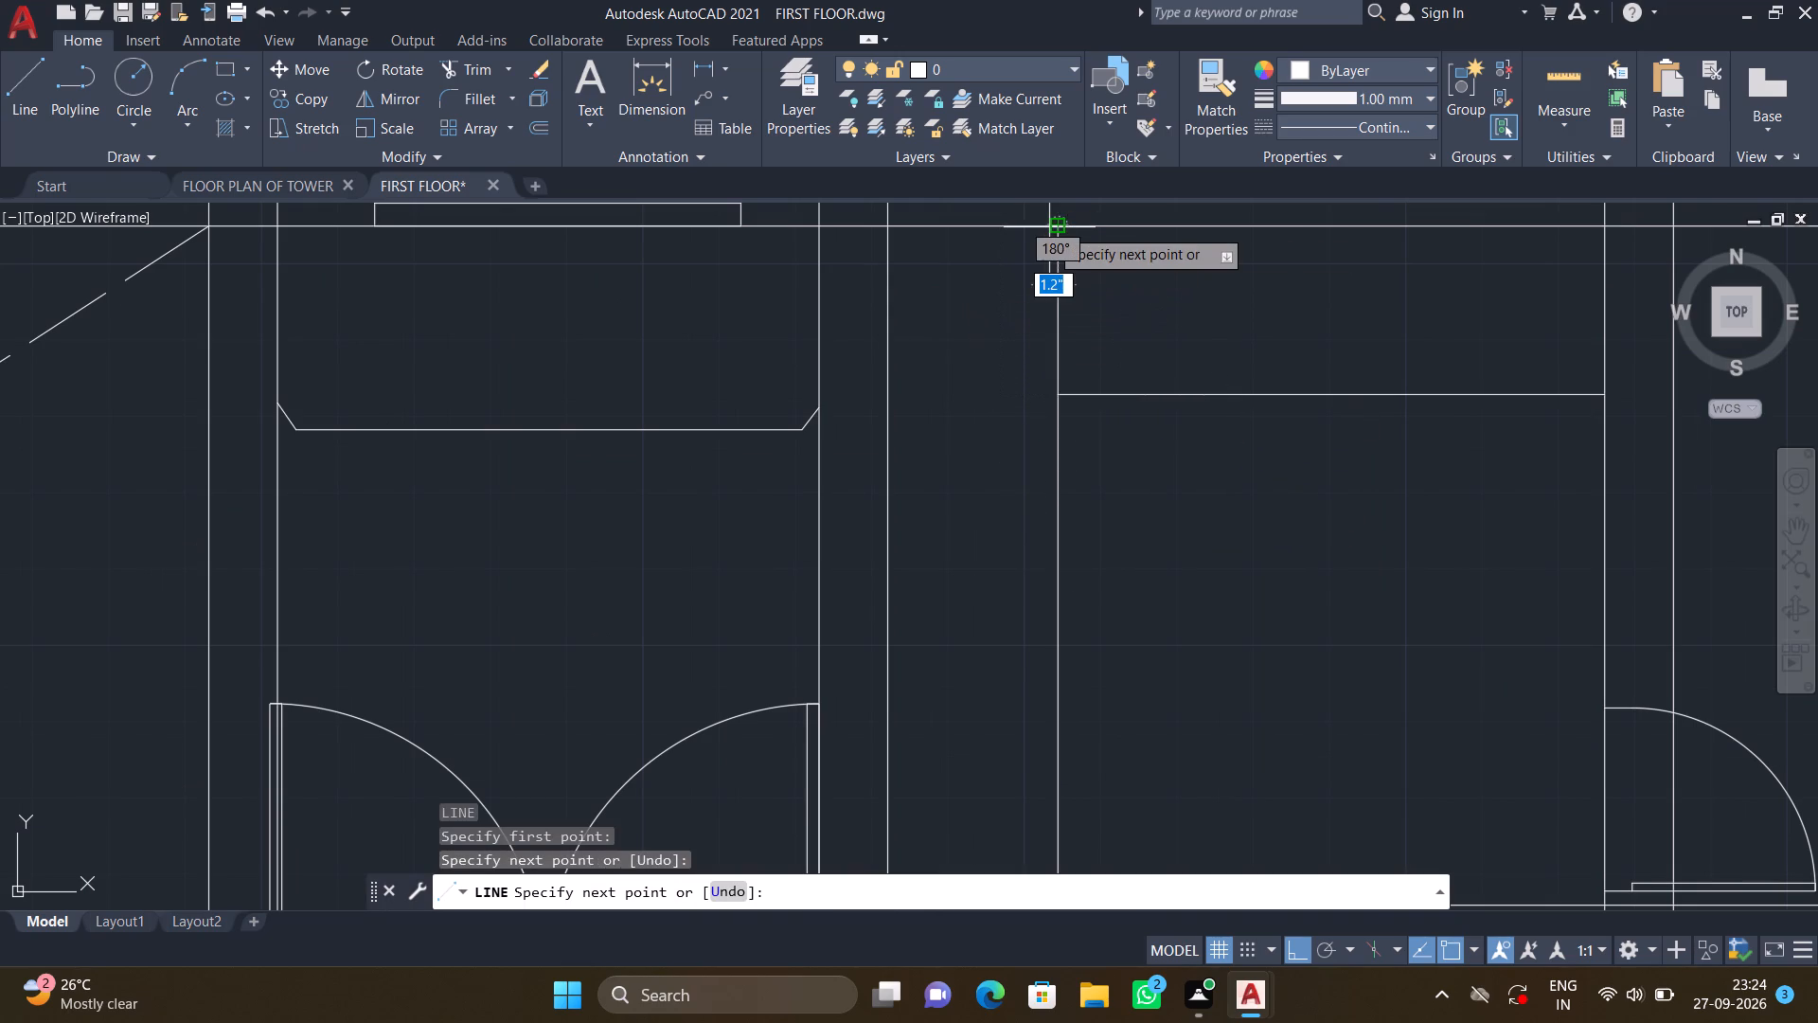
pyautogui.press('Return')
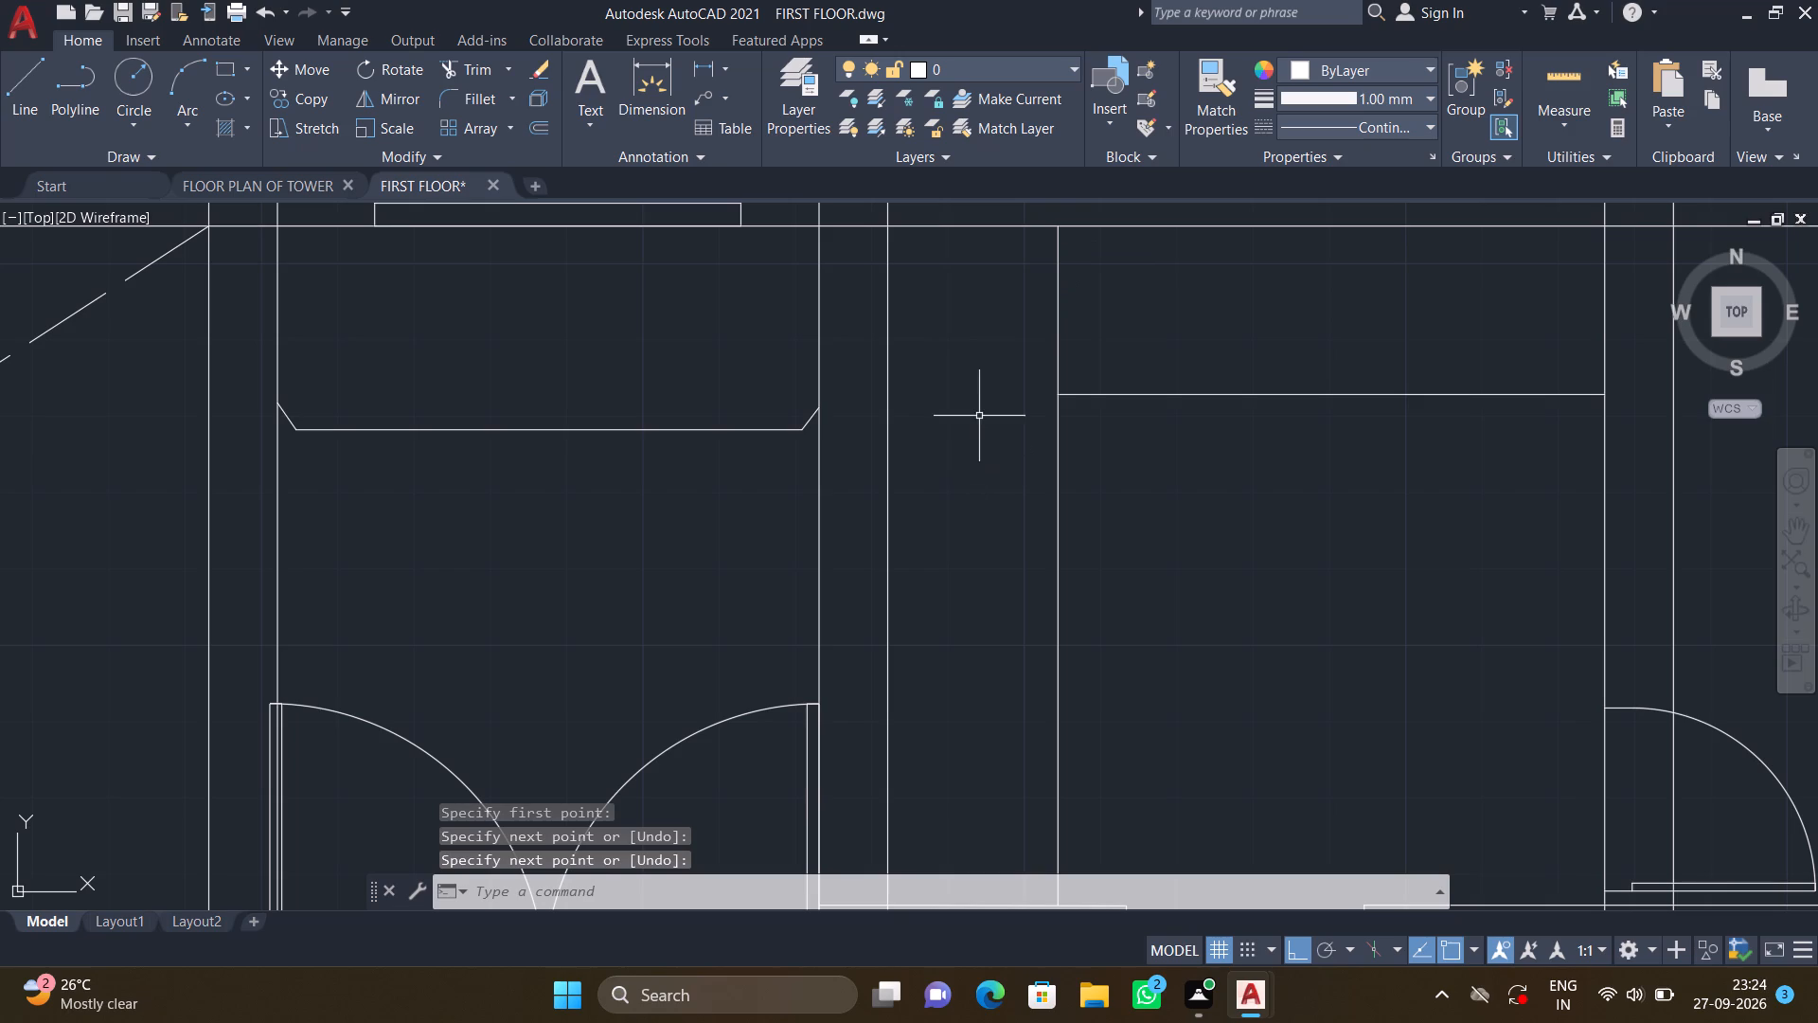
# Draw a horizontal line about 1'-6" long across the north end of the narrow closet strip, just below the north wall.
pyautogui.press('l')
pyautogui.press('Return')
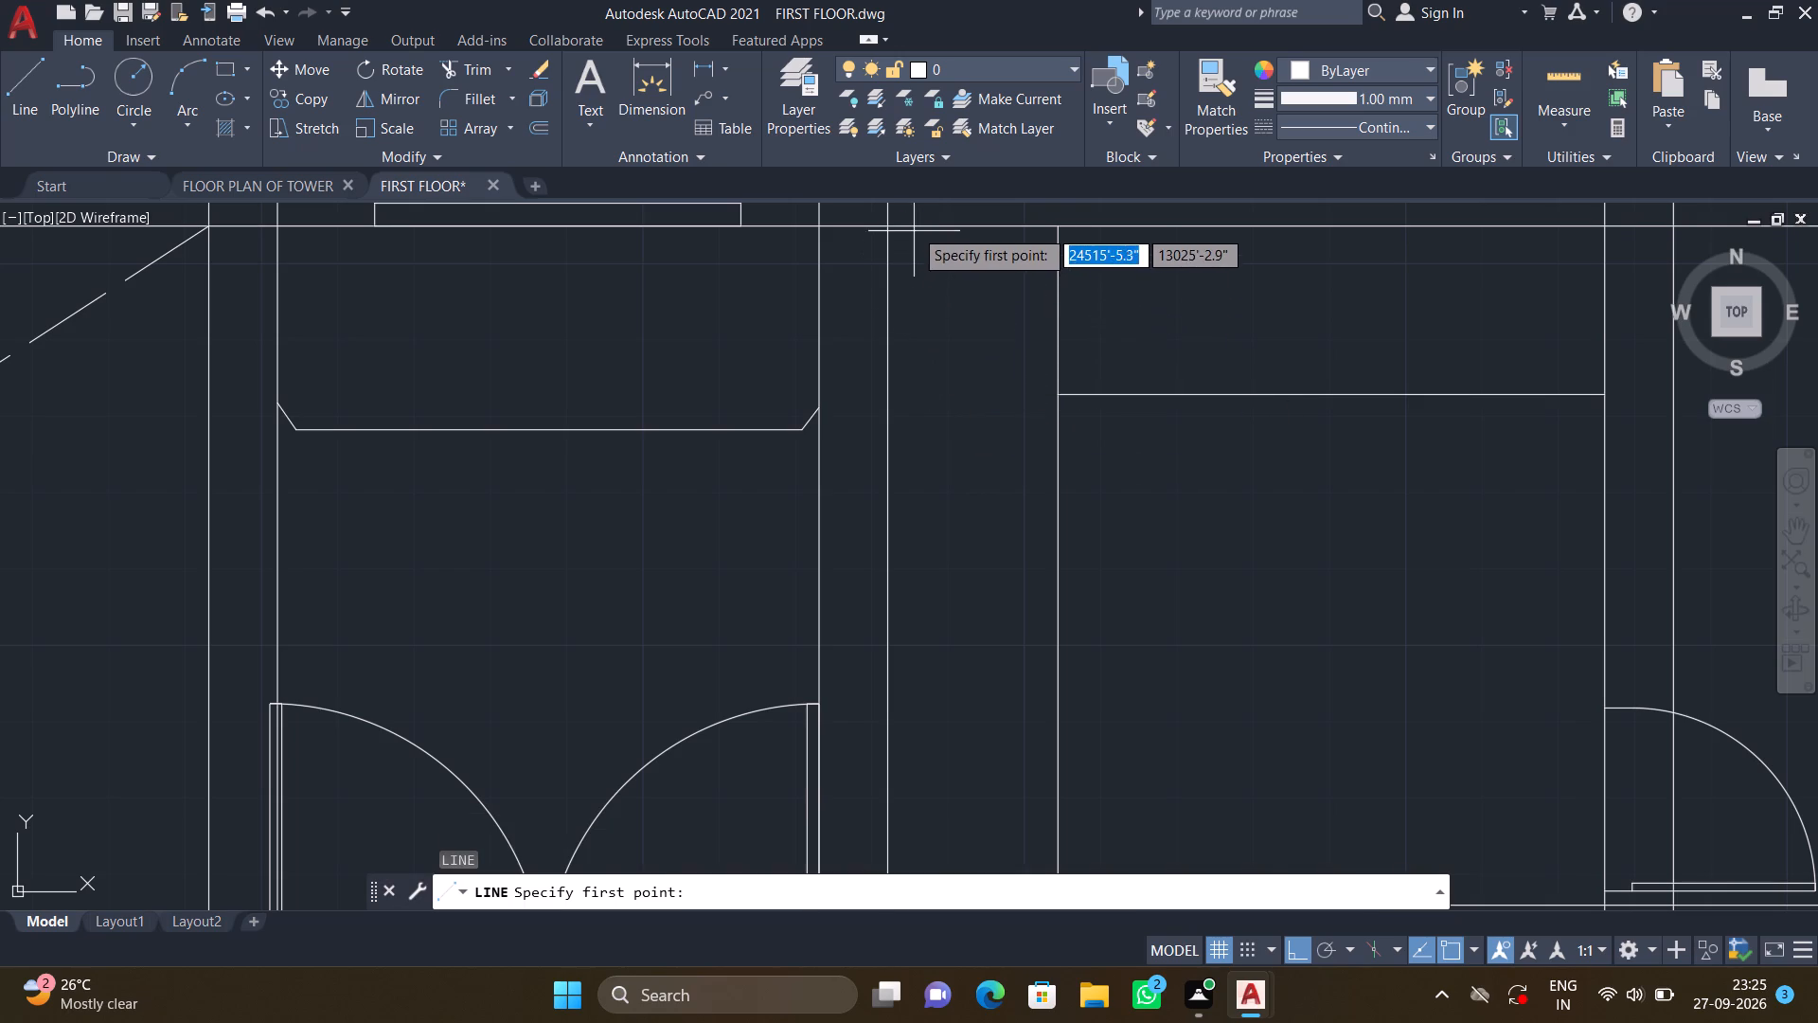
pyautogui.scroll(2, 914, 226)
pyautogui.click(872, 258)
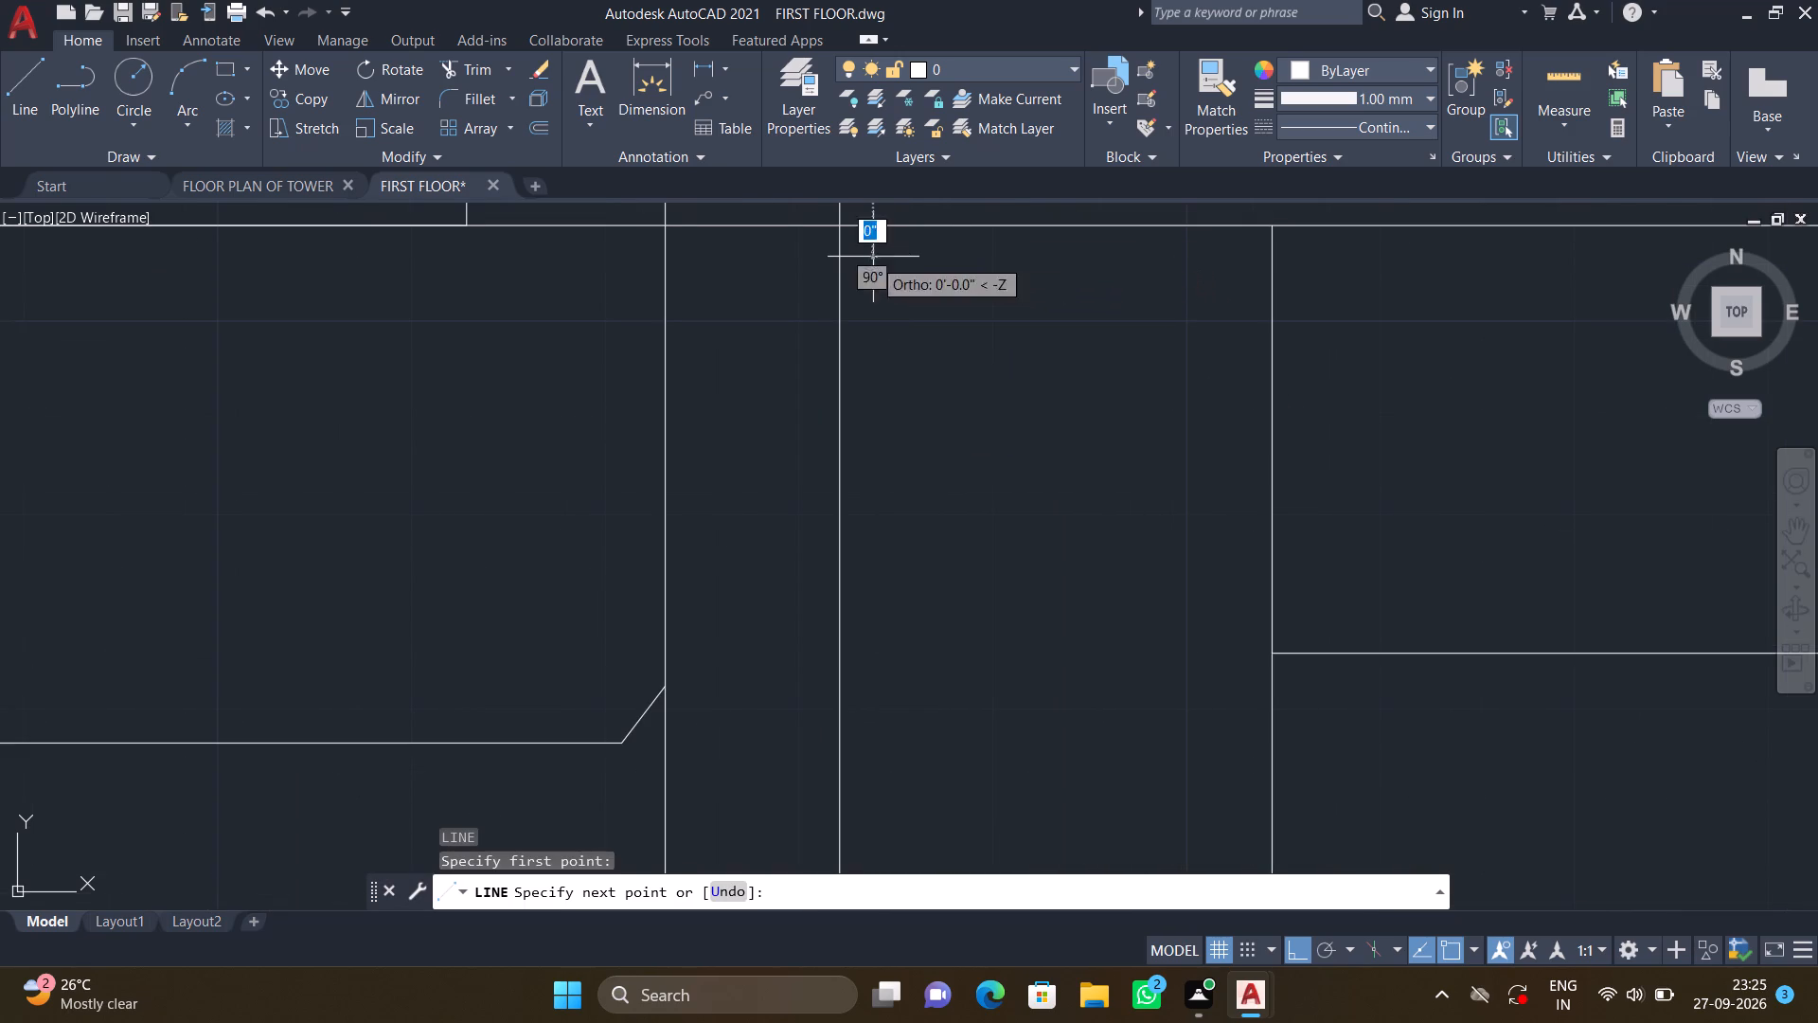
pyautogui.click(1220, 258)
pyautogui.press('Return')
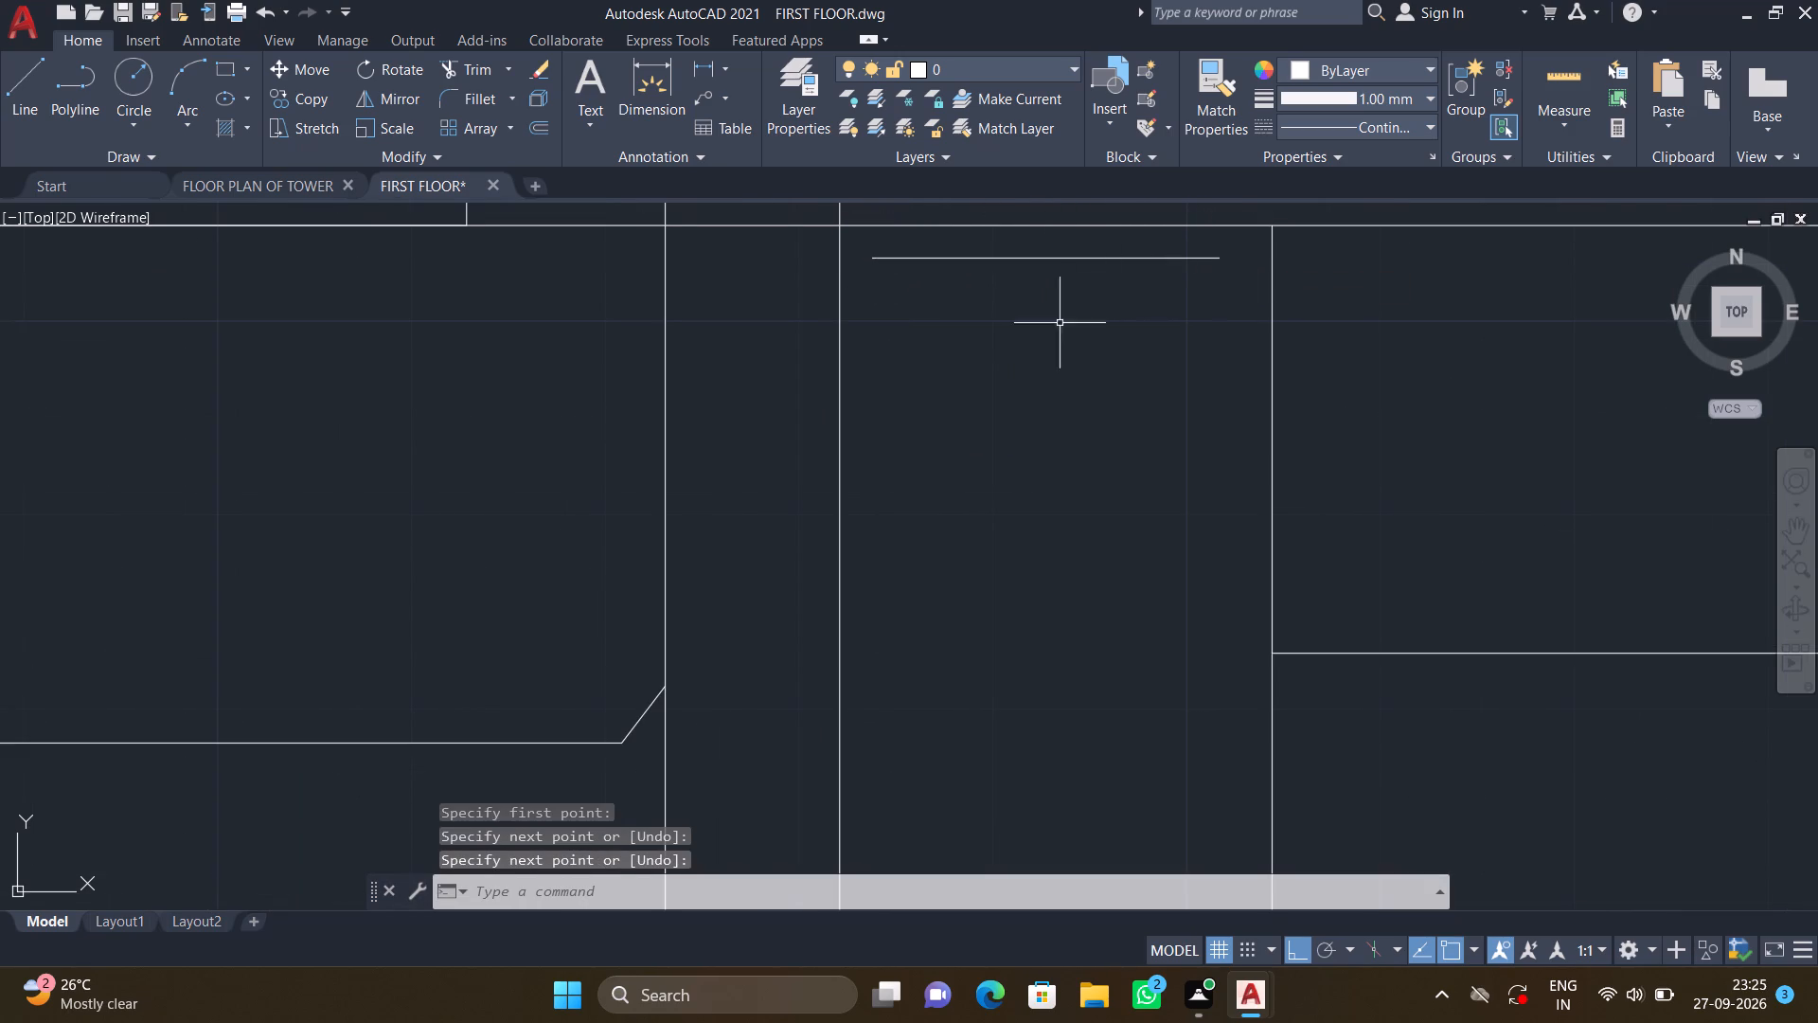
# Turn Ortho off and draw a slightly slanted line about 1'-6" long just below the horizontal line in the closet strip.
pyautogui.press('F8')
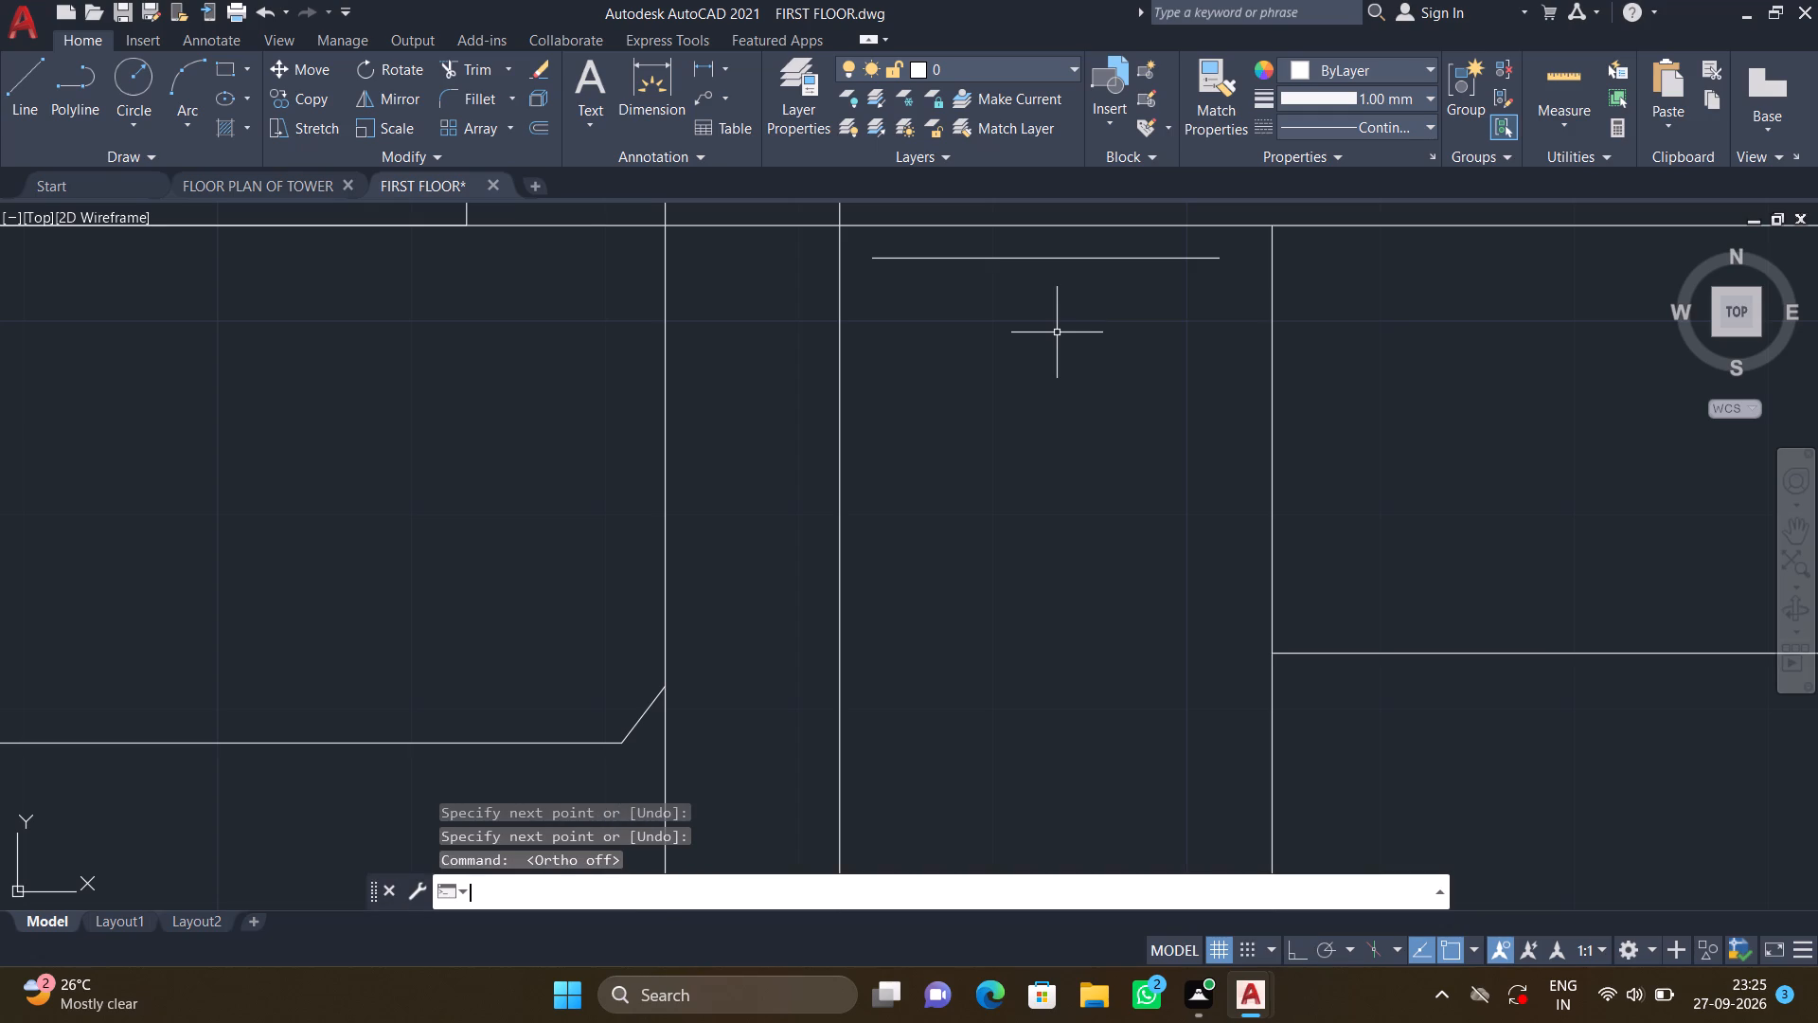
pyautogui.press('l')
pyautogui.press('Return')
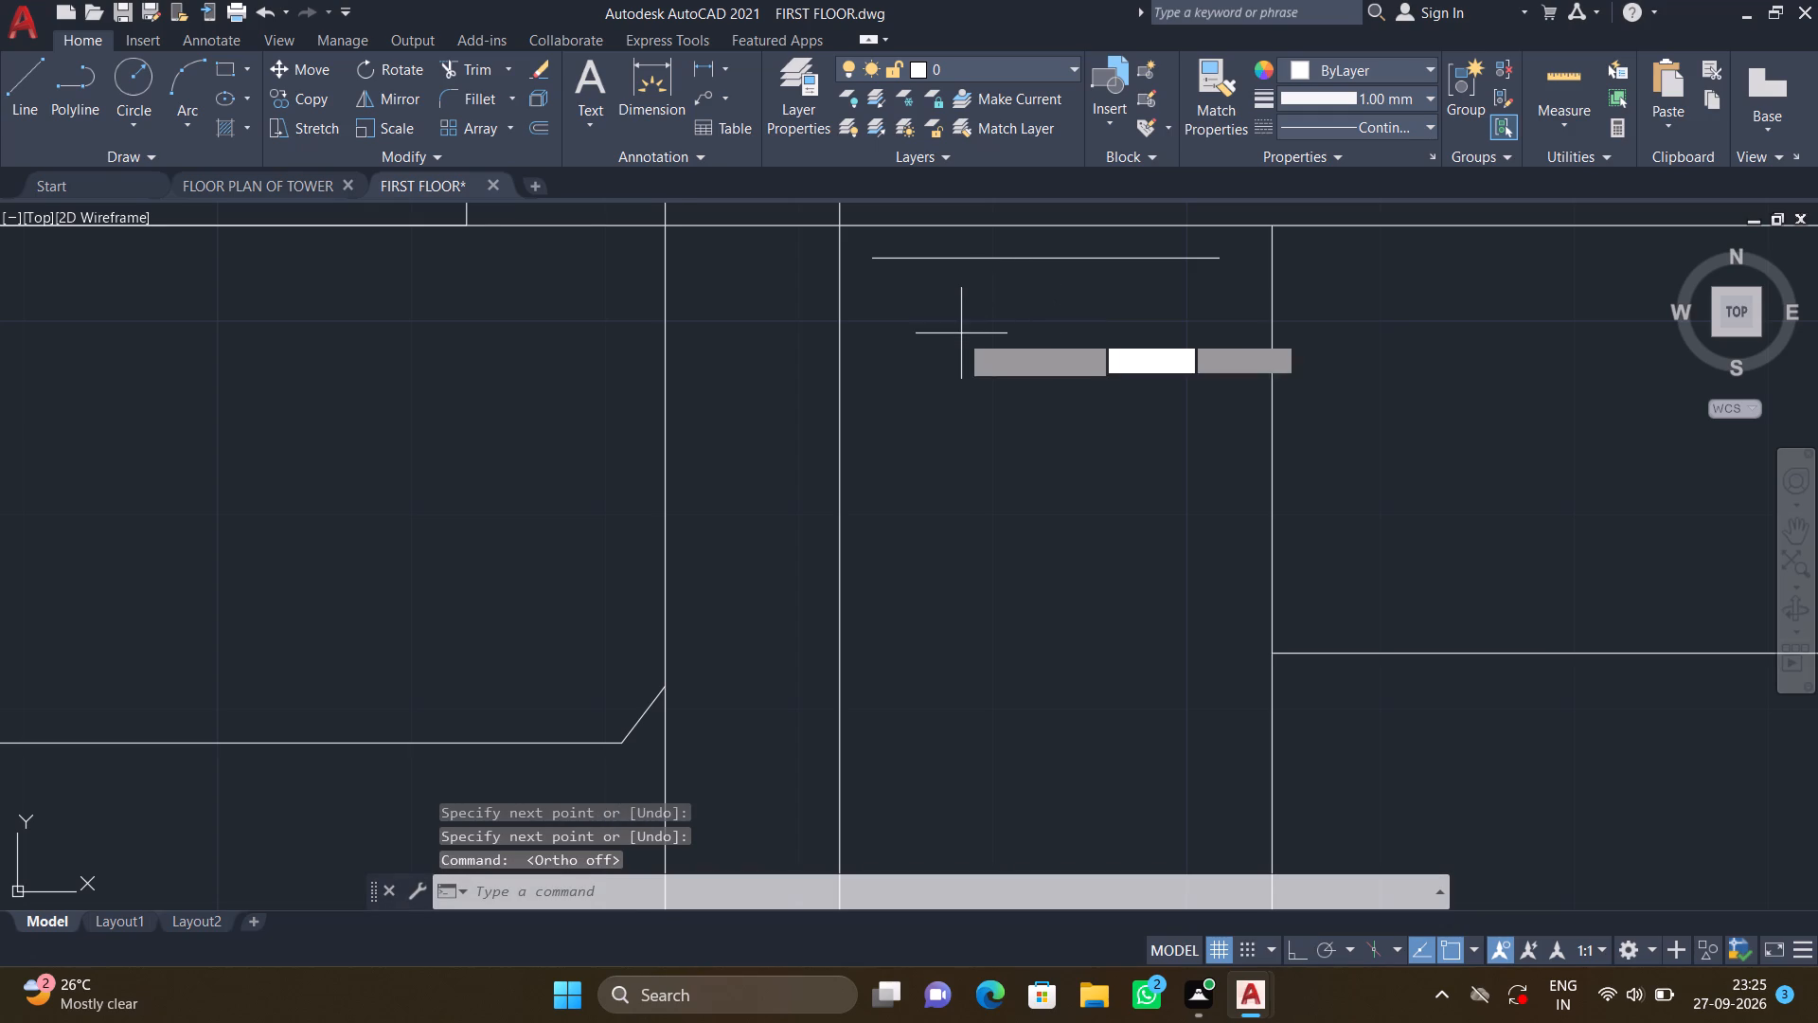
pyautogui.click(878, 293)
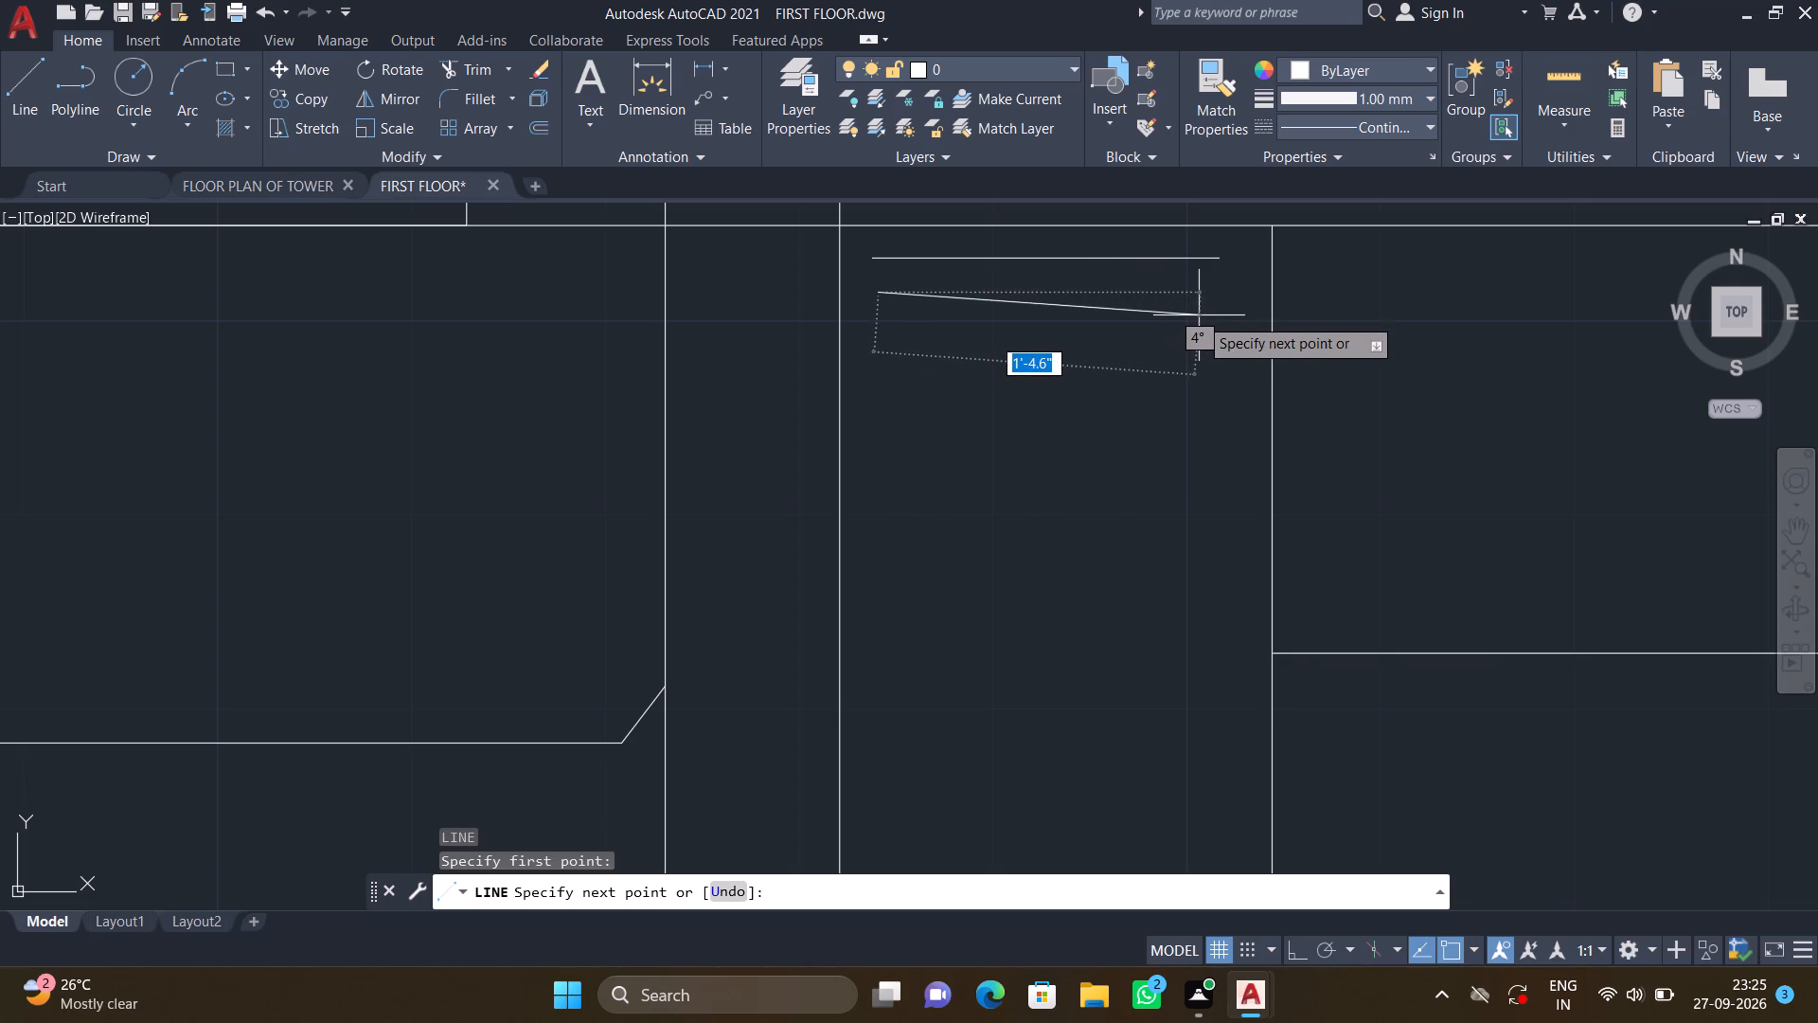
pyautogui.click(1222, 314)
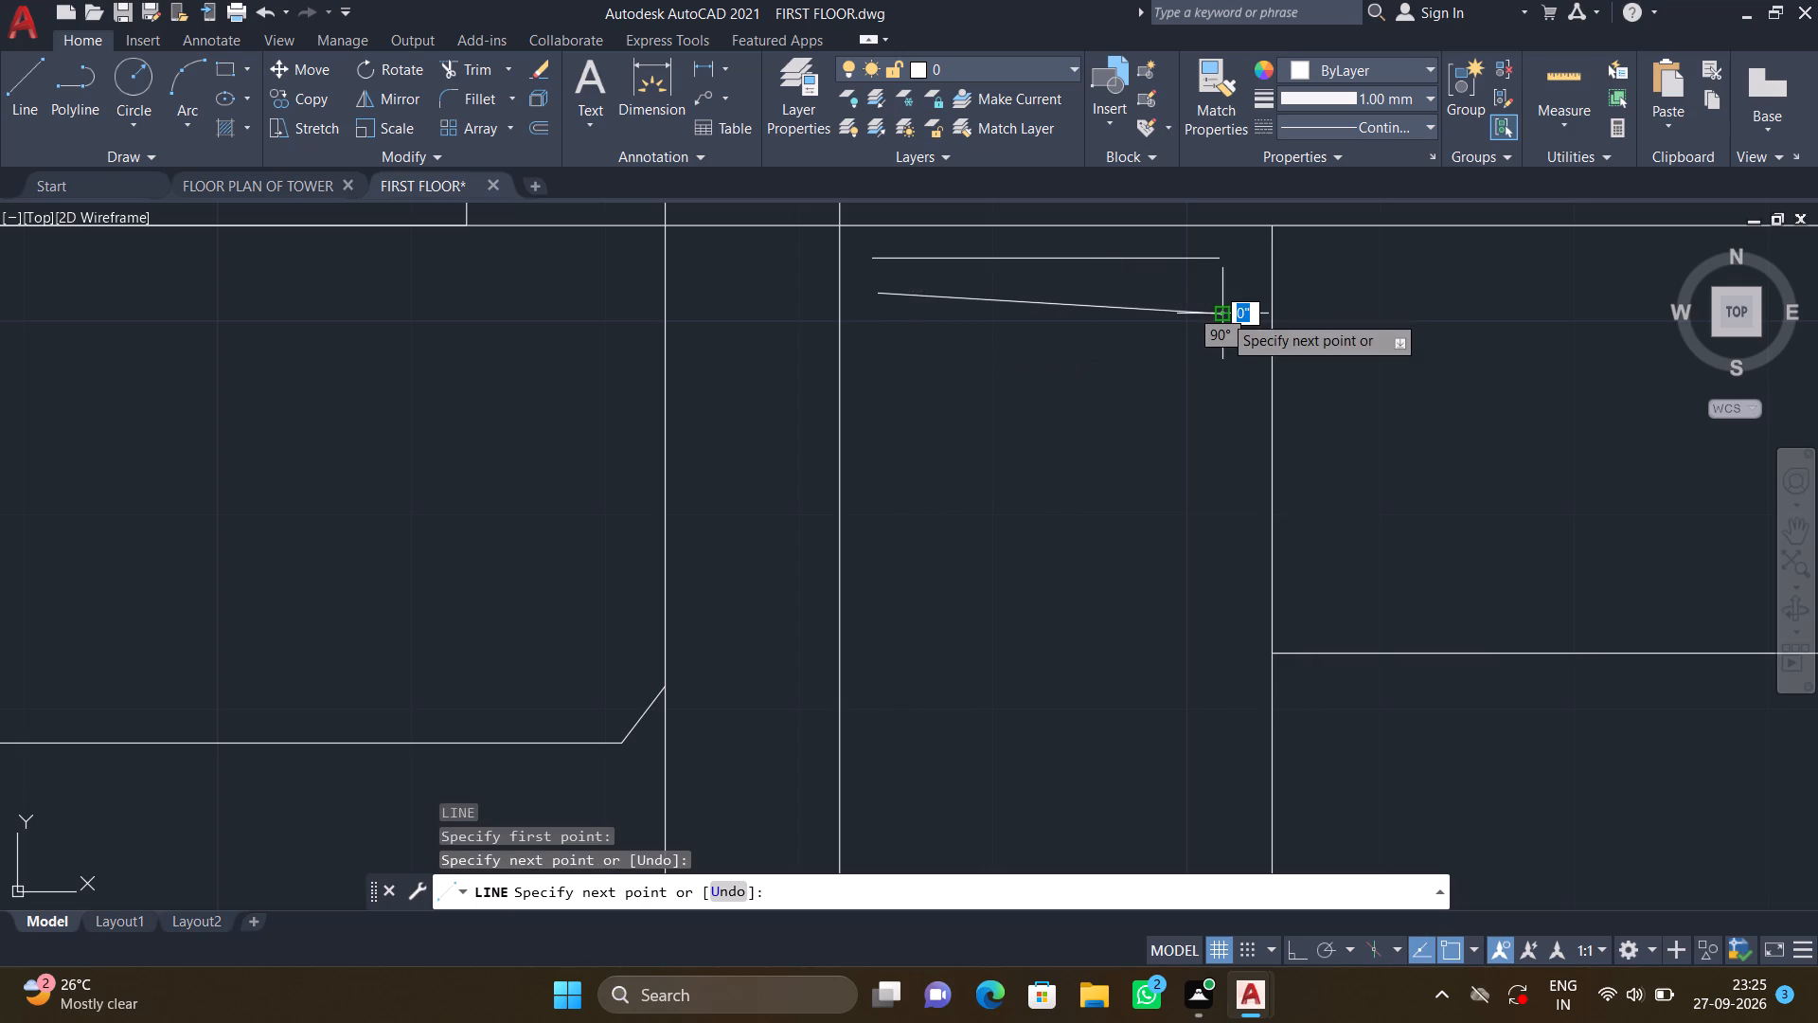
pyautogui.press('Return')
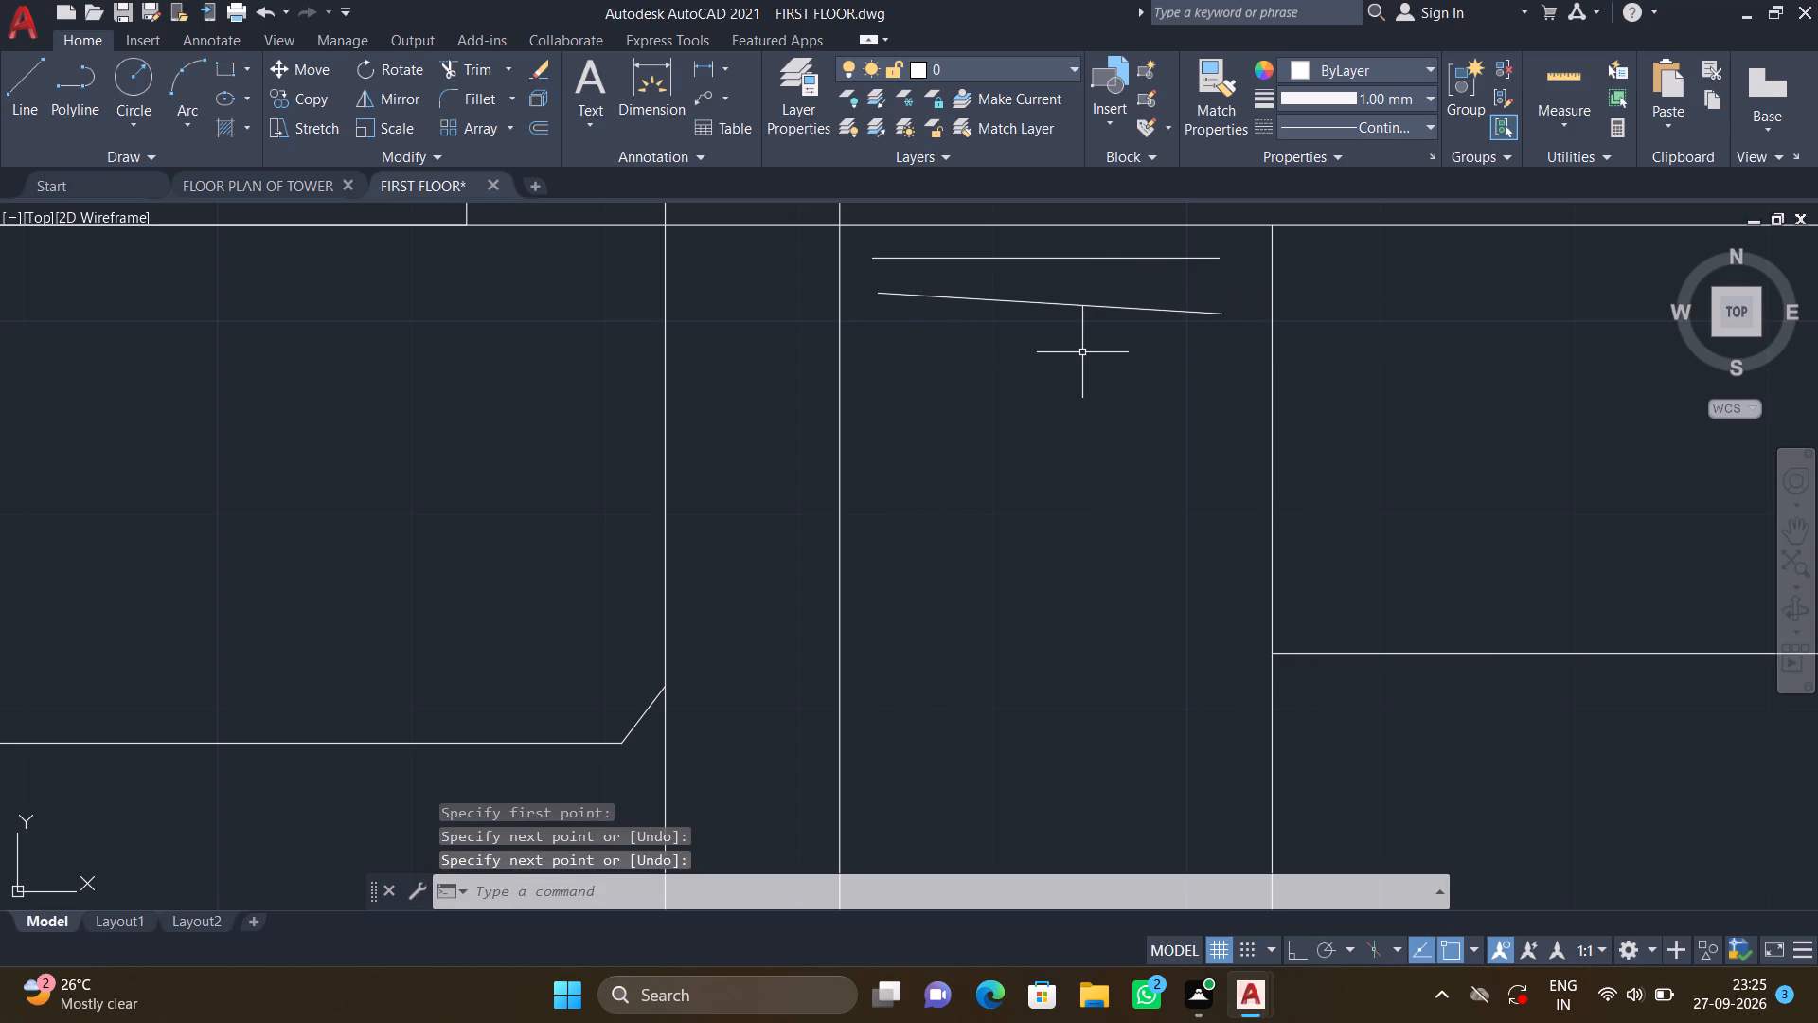
# Start the Copy command for the short lines in the closet strip.
pyautogui.press('c')
pyautogui.press('o')
pyautogui.press('Return')
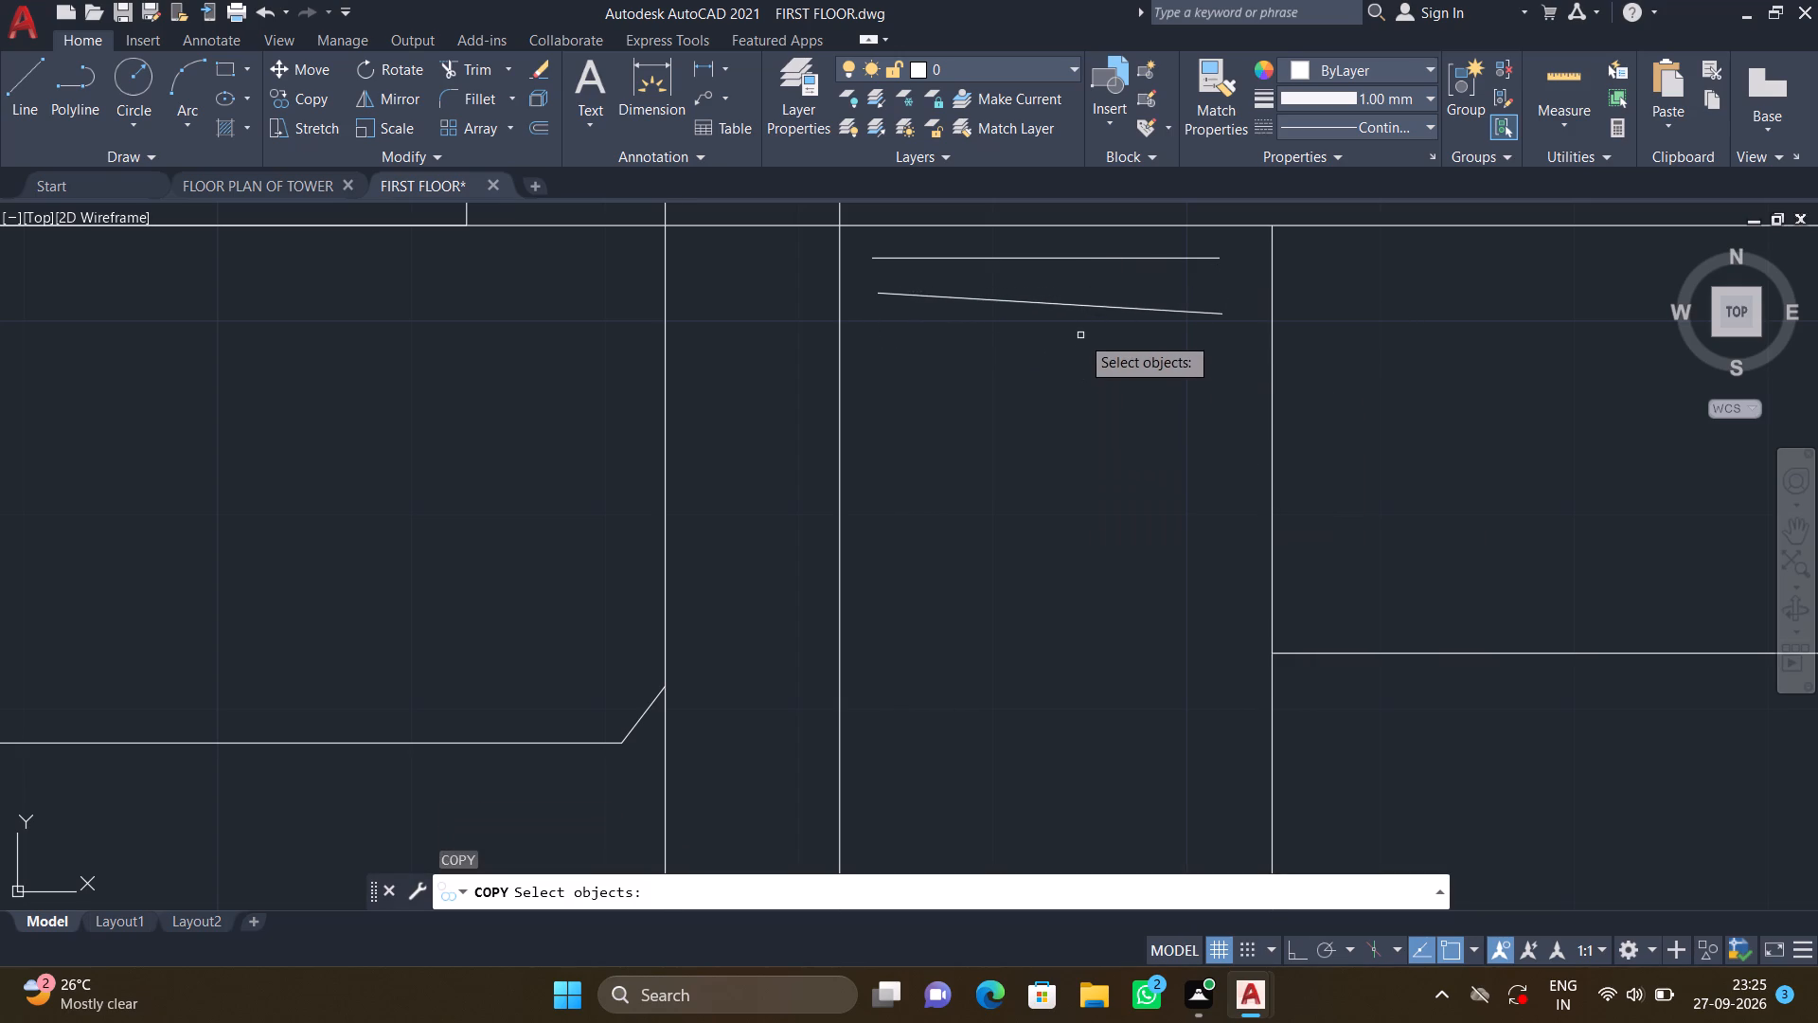
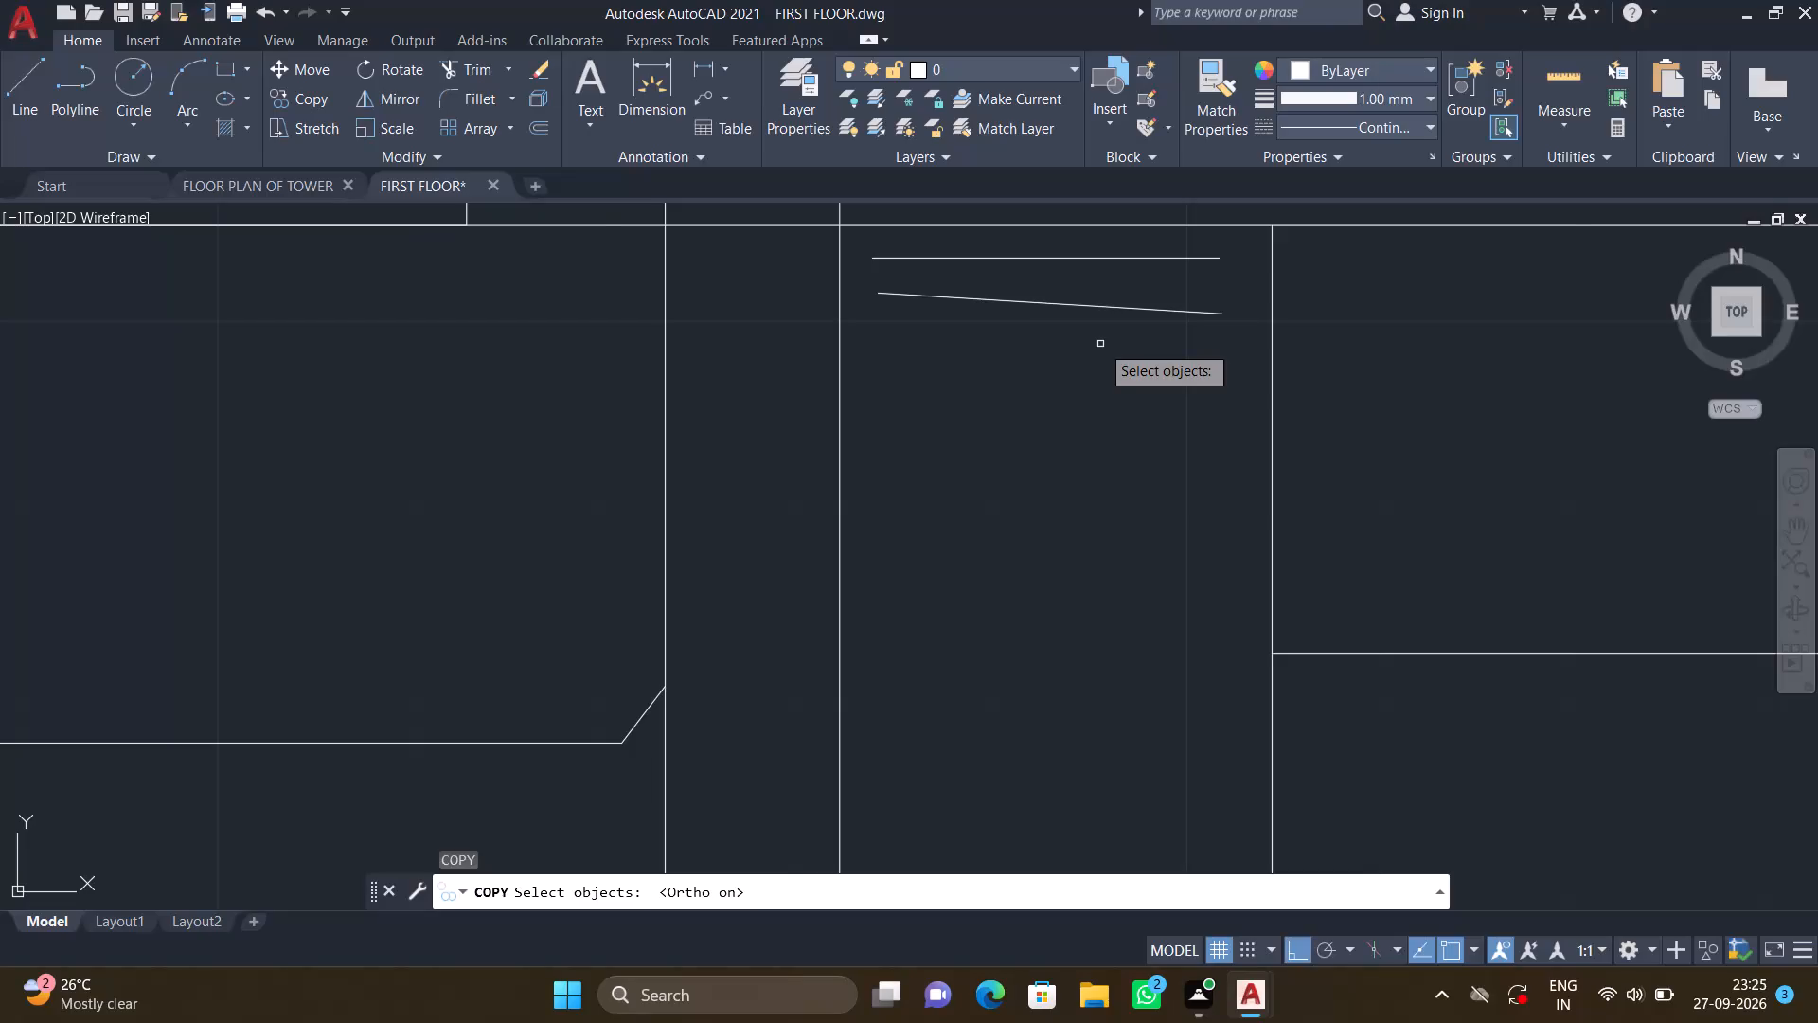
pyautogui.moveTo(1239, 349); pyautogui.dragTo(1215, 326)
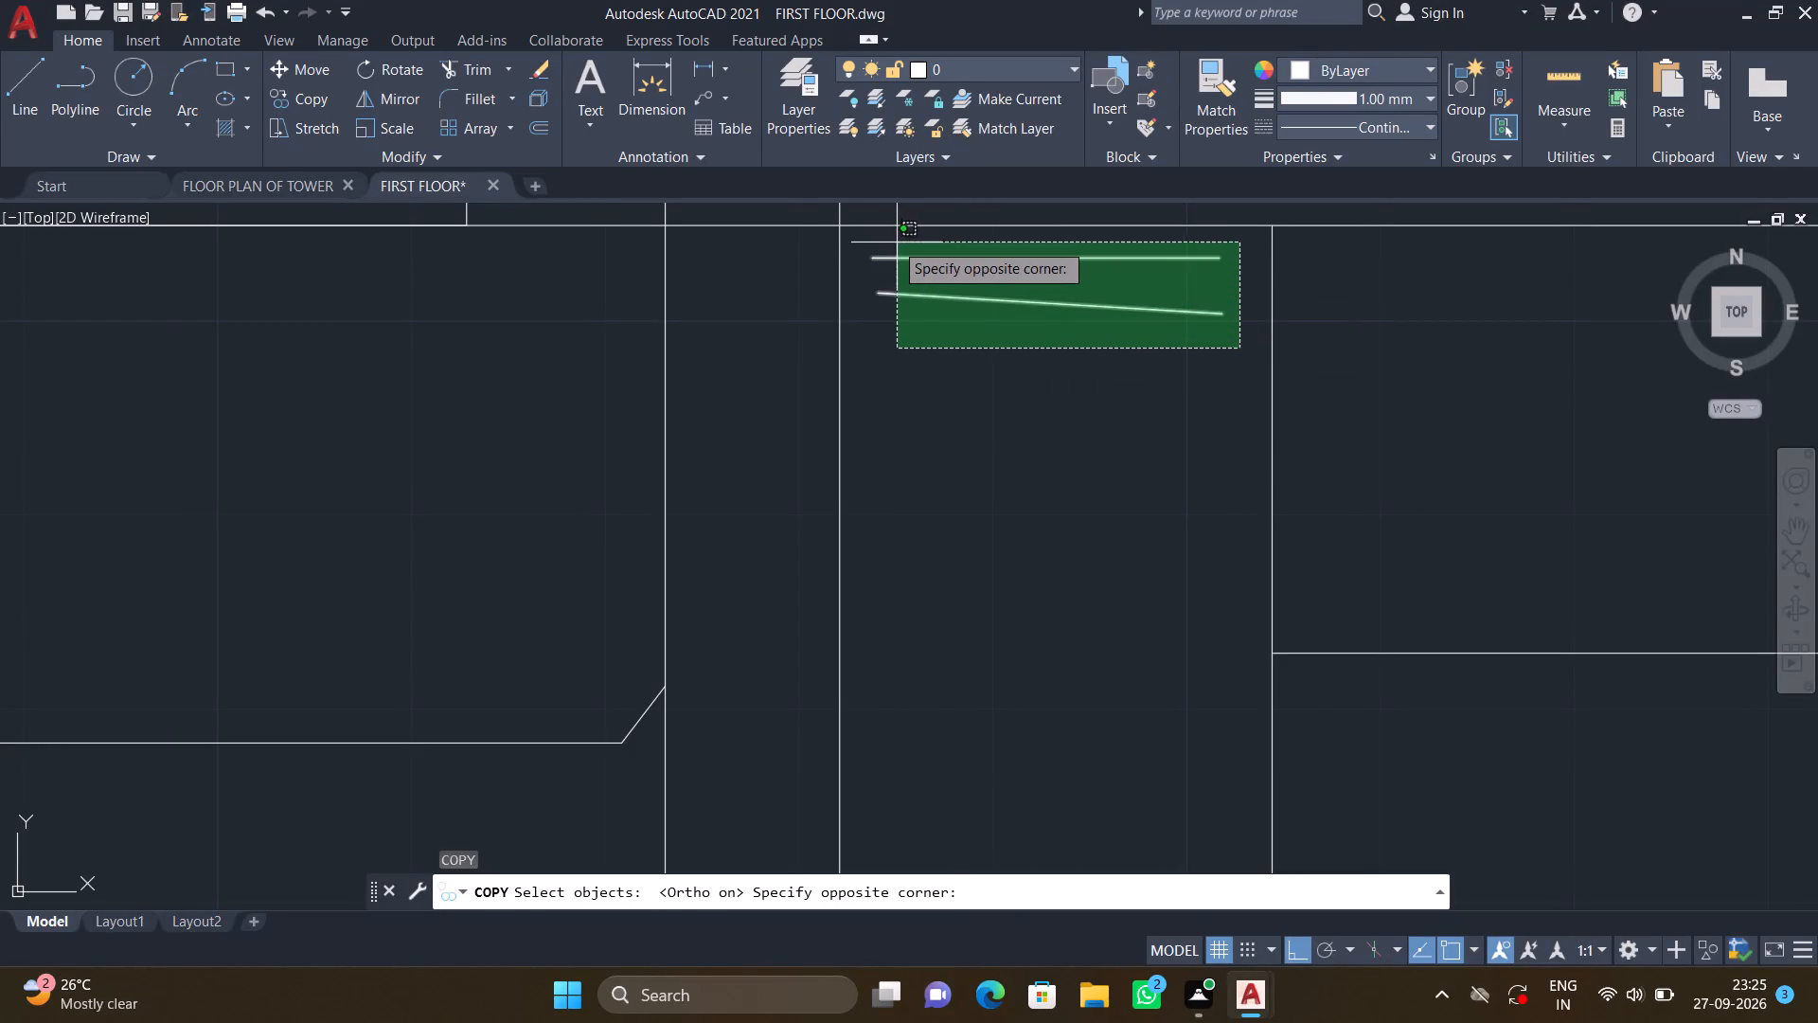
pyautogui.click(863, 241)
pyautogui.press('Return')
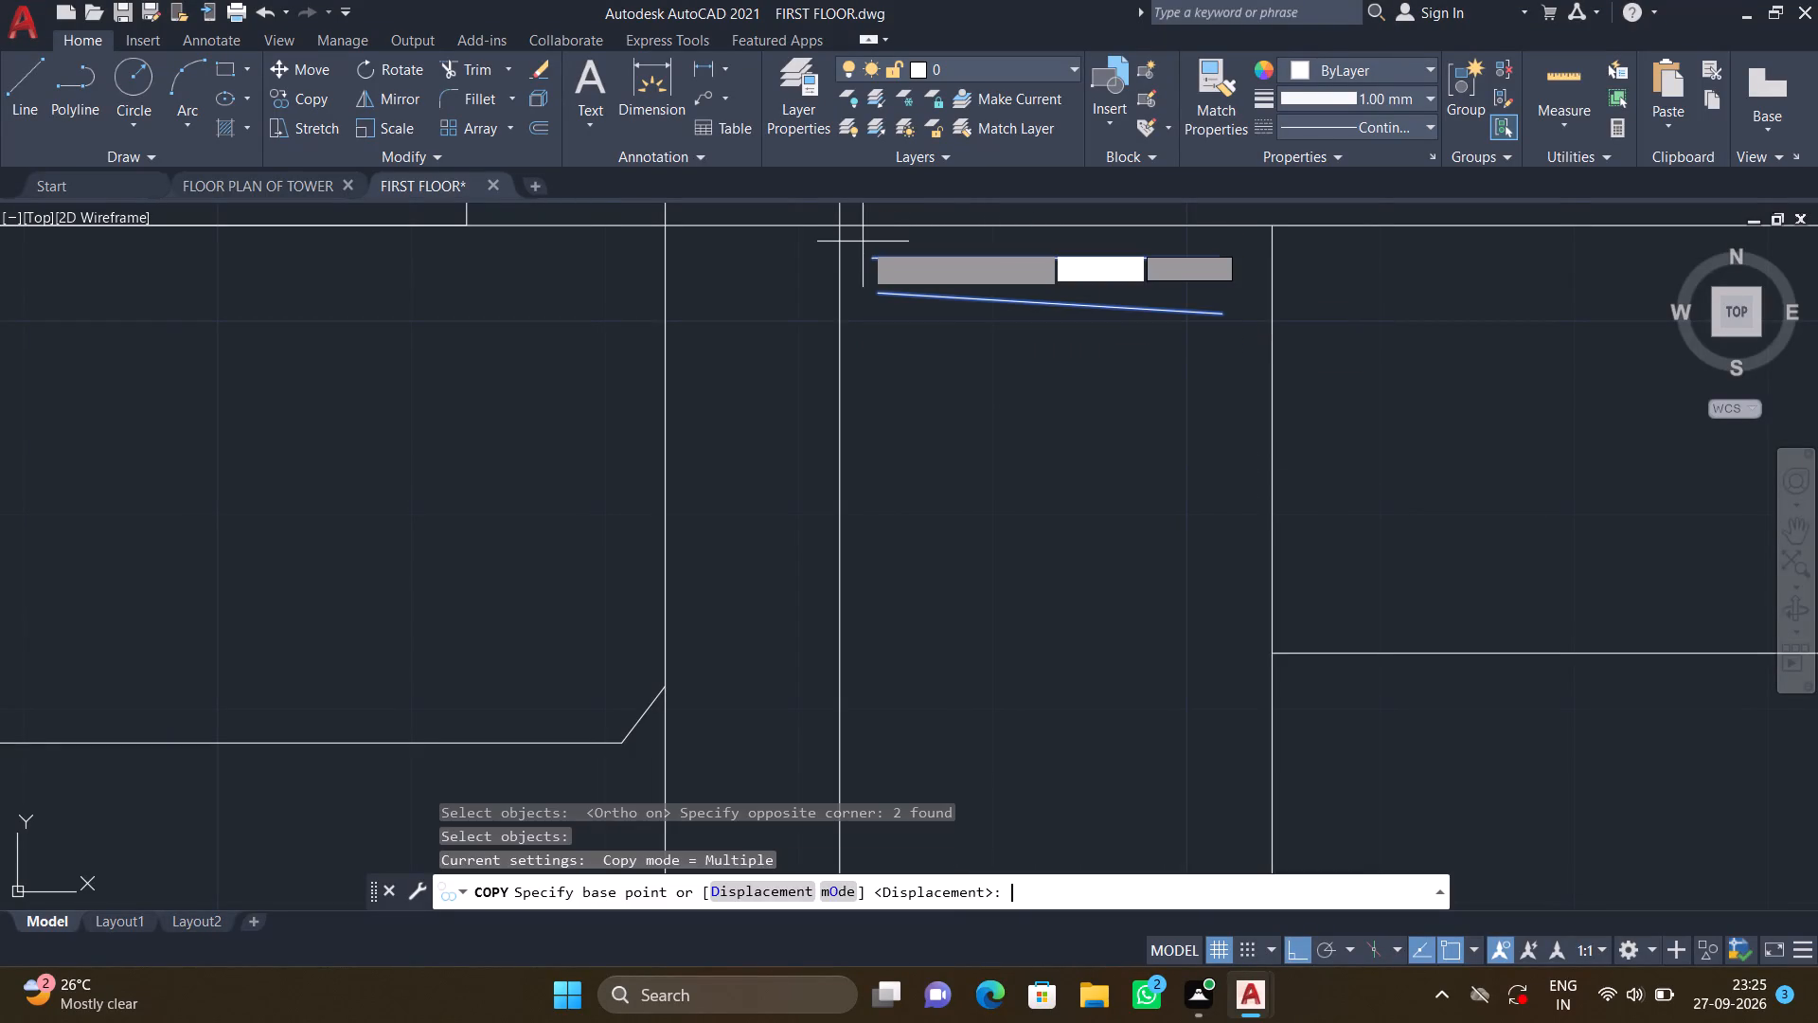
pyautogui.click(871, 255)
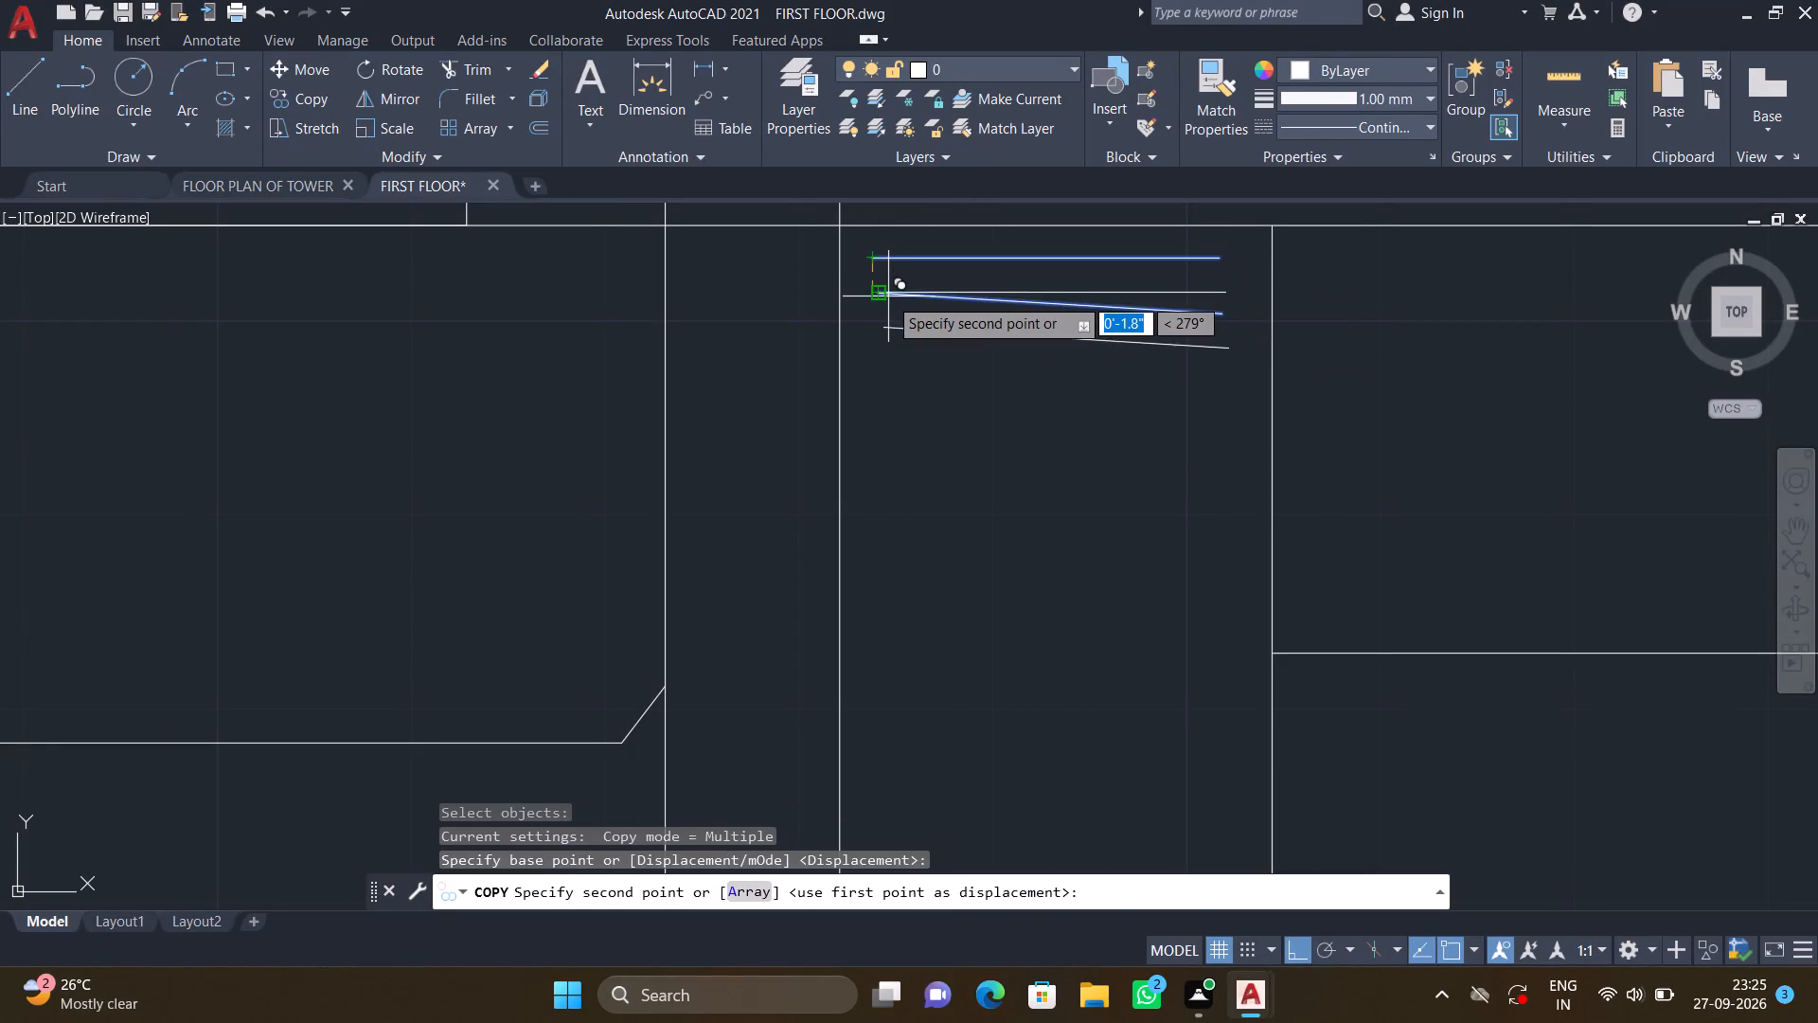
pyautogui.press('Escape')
# Copy the straight and slanted hanger lines down the narrow wardrobe as a 15-item array spaced about 6 inches apart.
pyautogui.press('c')
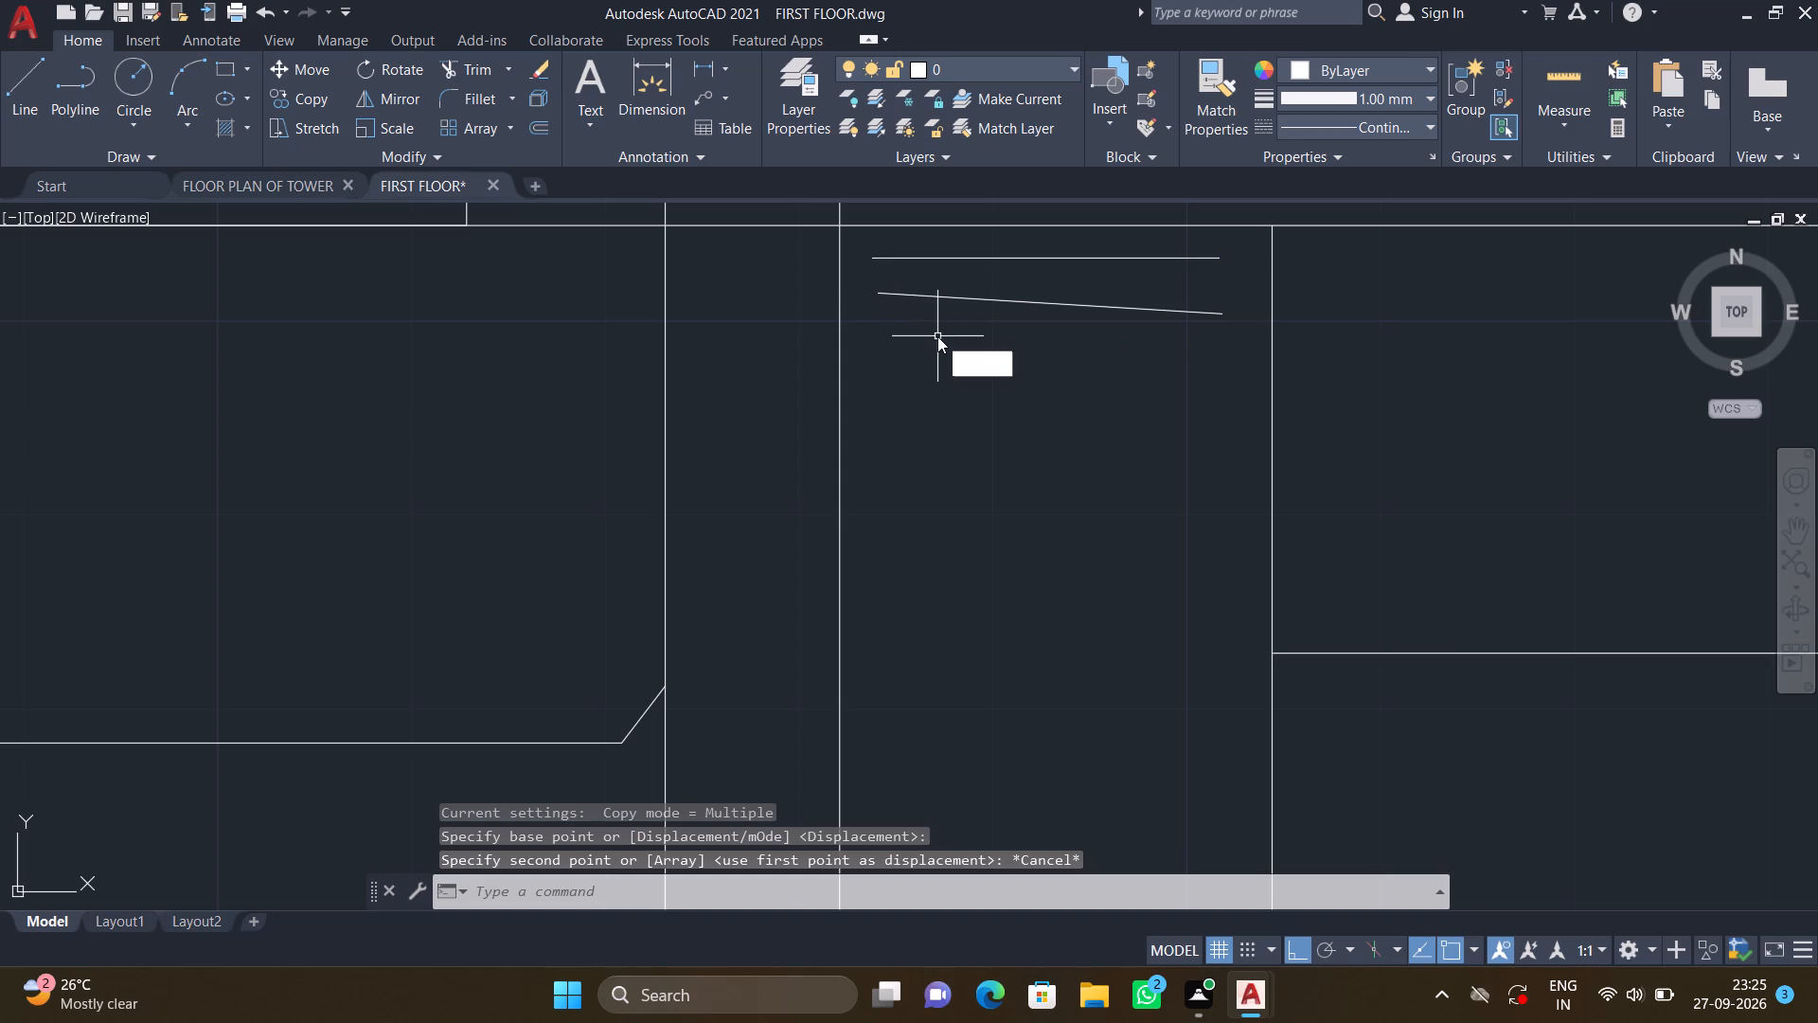
pyautogui.press('o')
pyautogui.press('Return')
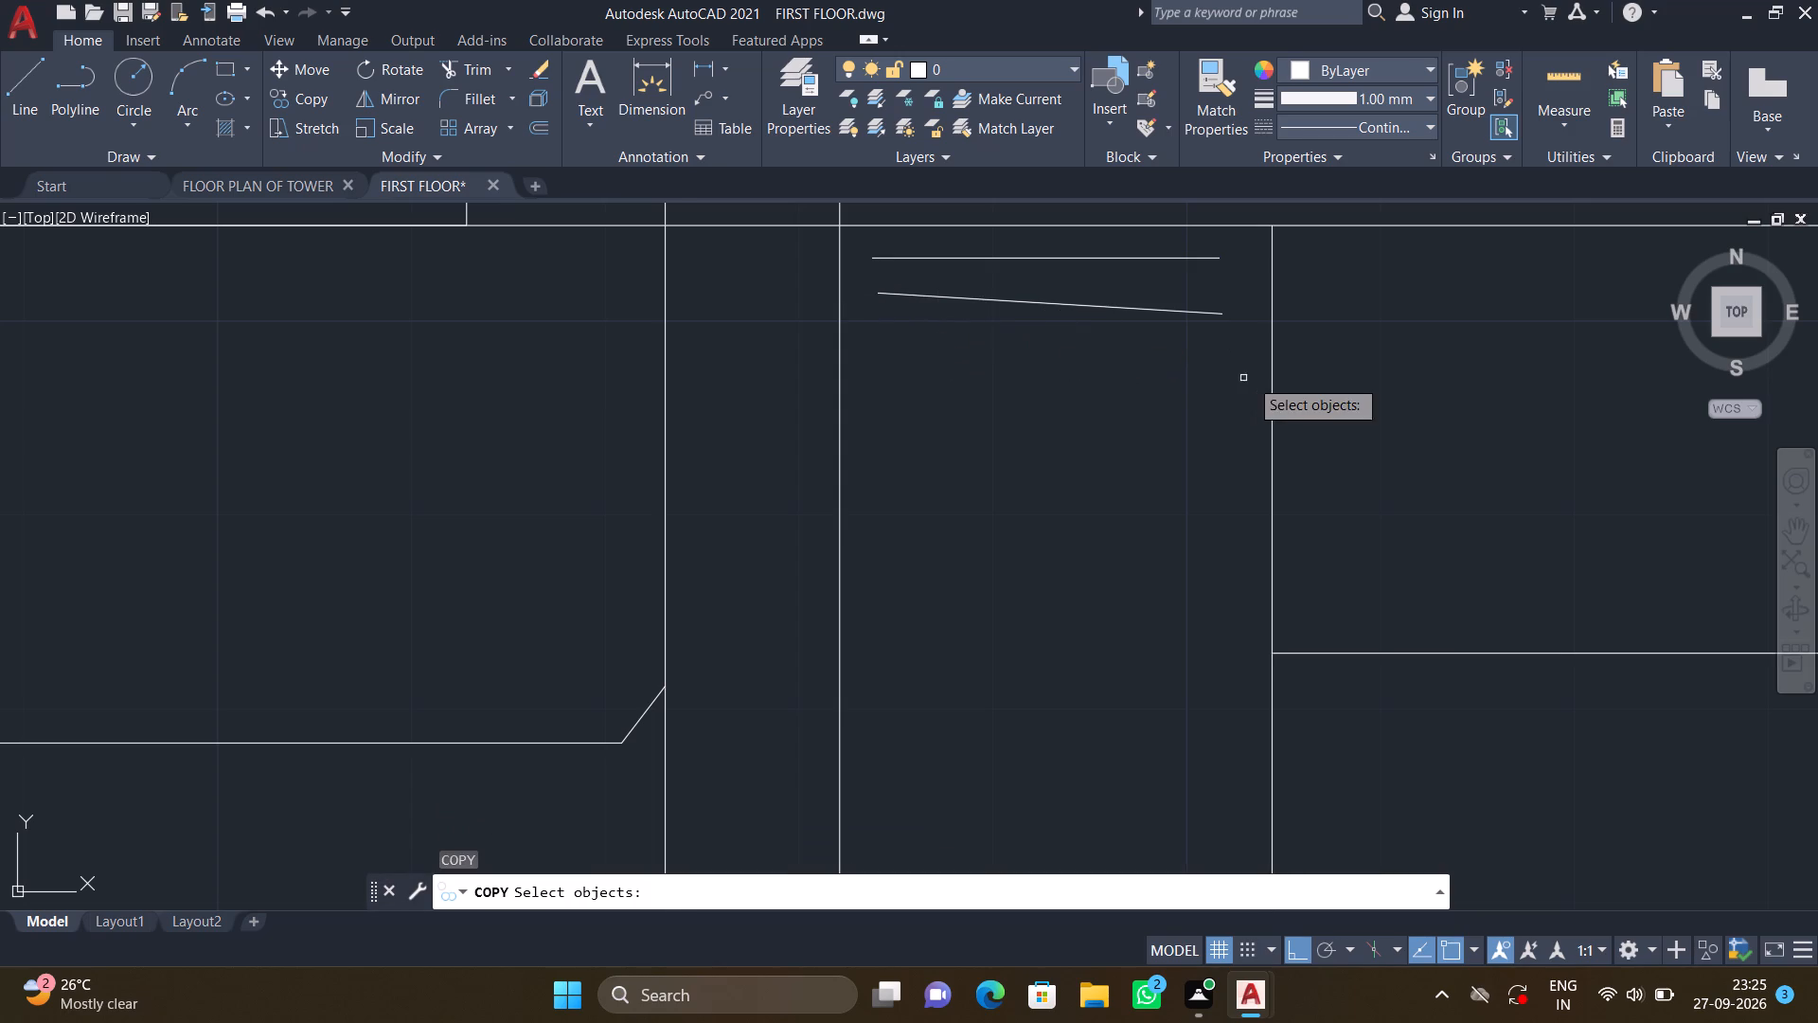
pyautogui.moveTo(1243, 354); pyautogui.dragTo(1236, 346)
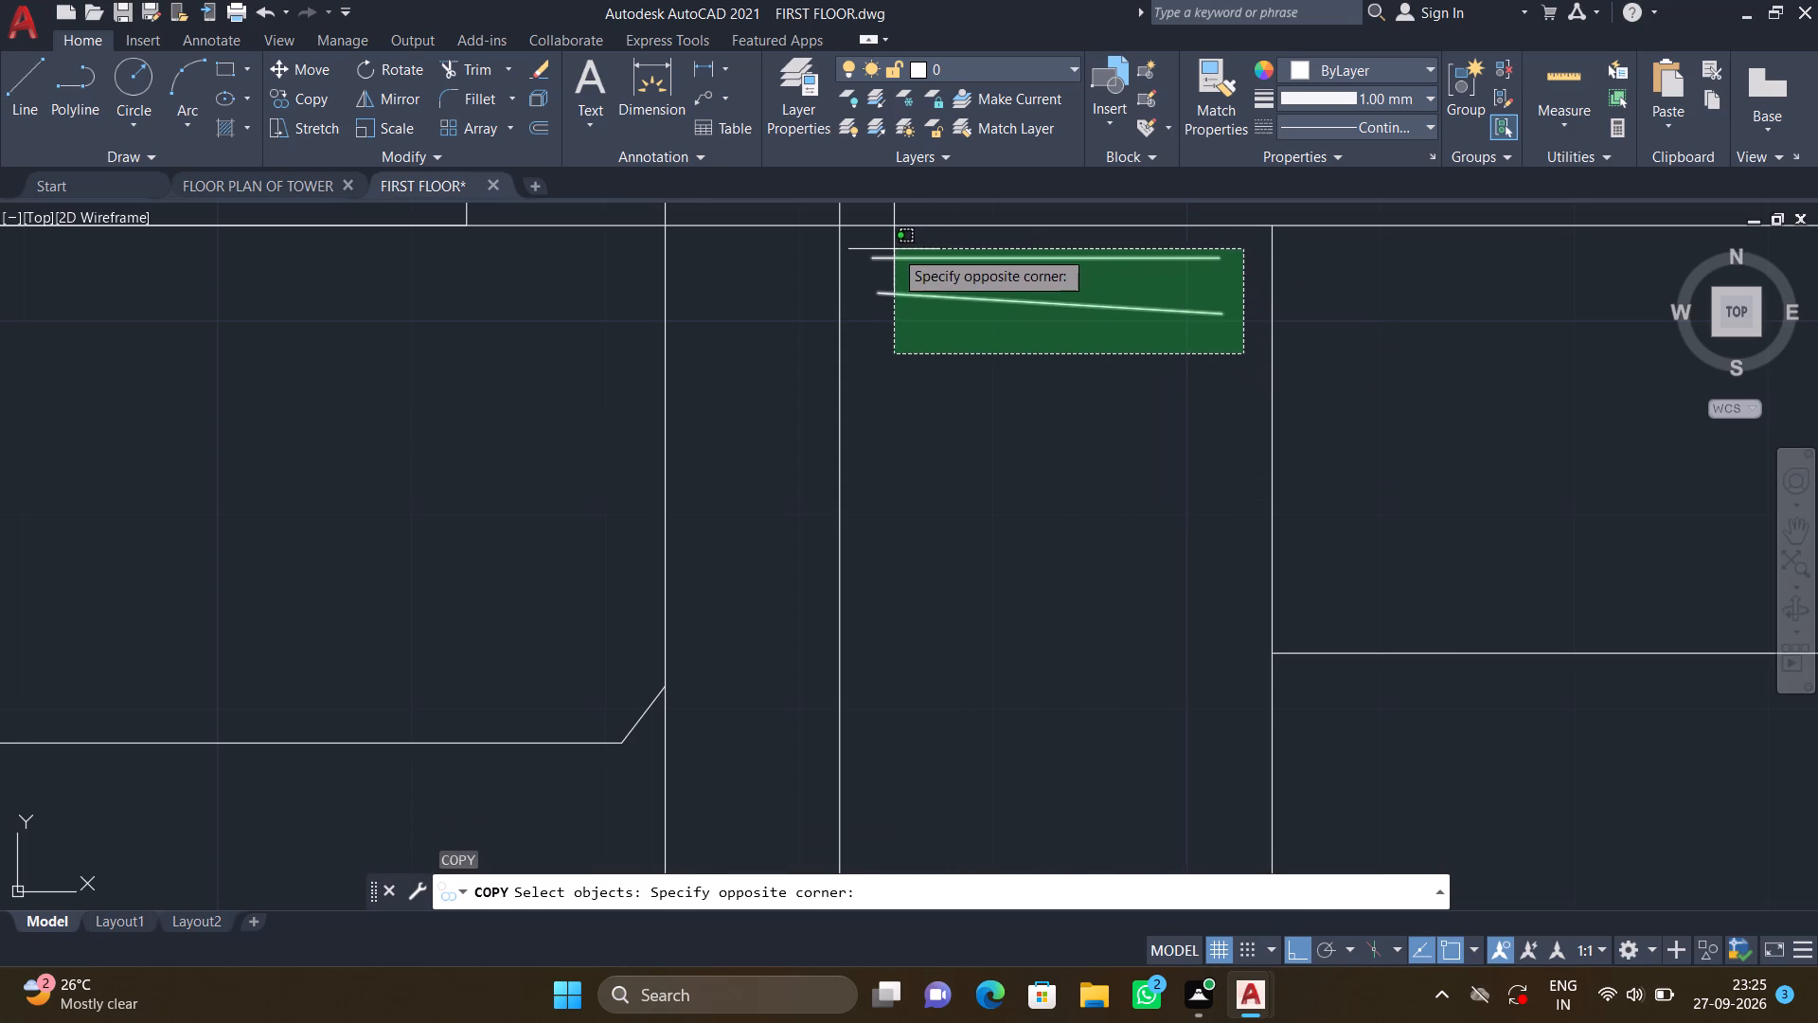
pyautogui.click(894, 249)
pyautogui.press('Return')
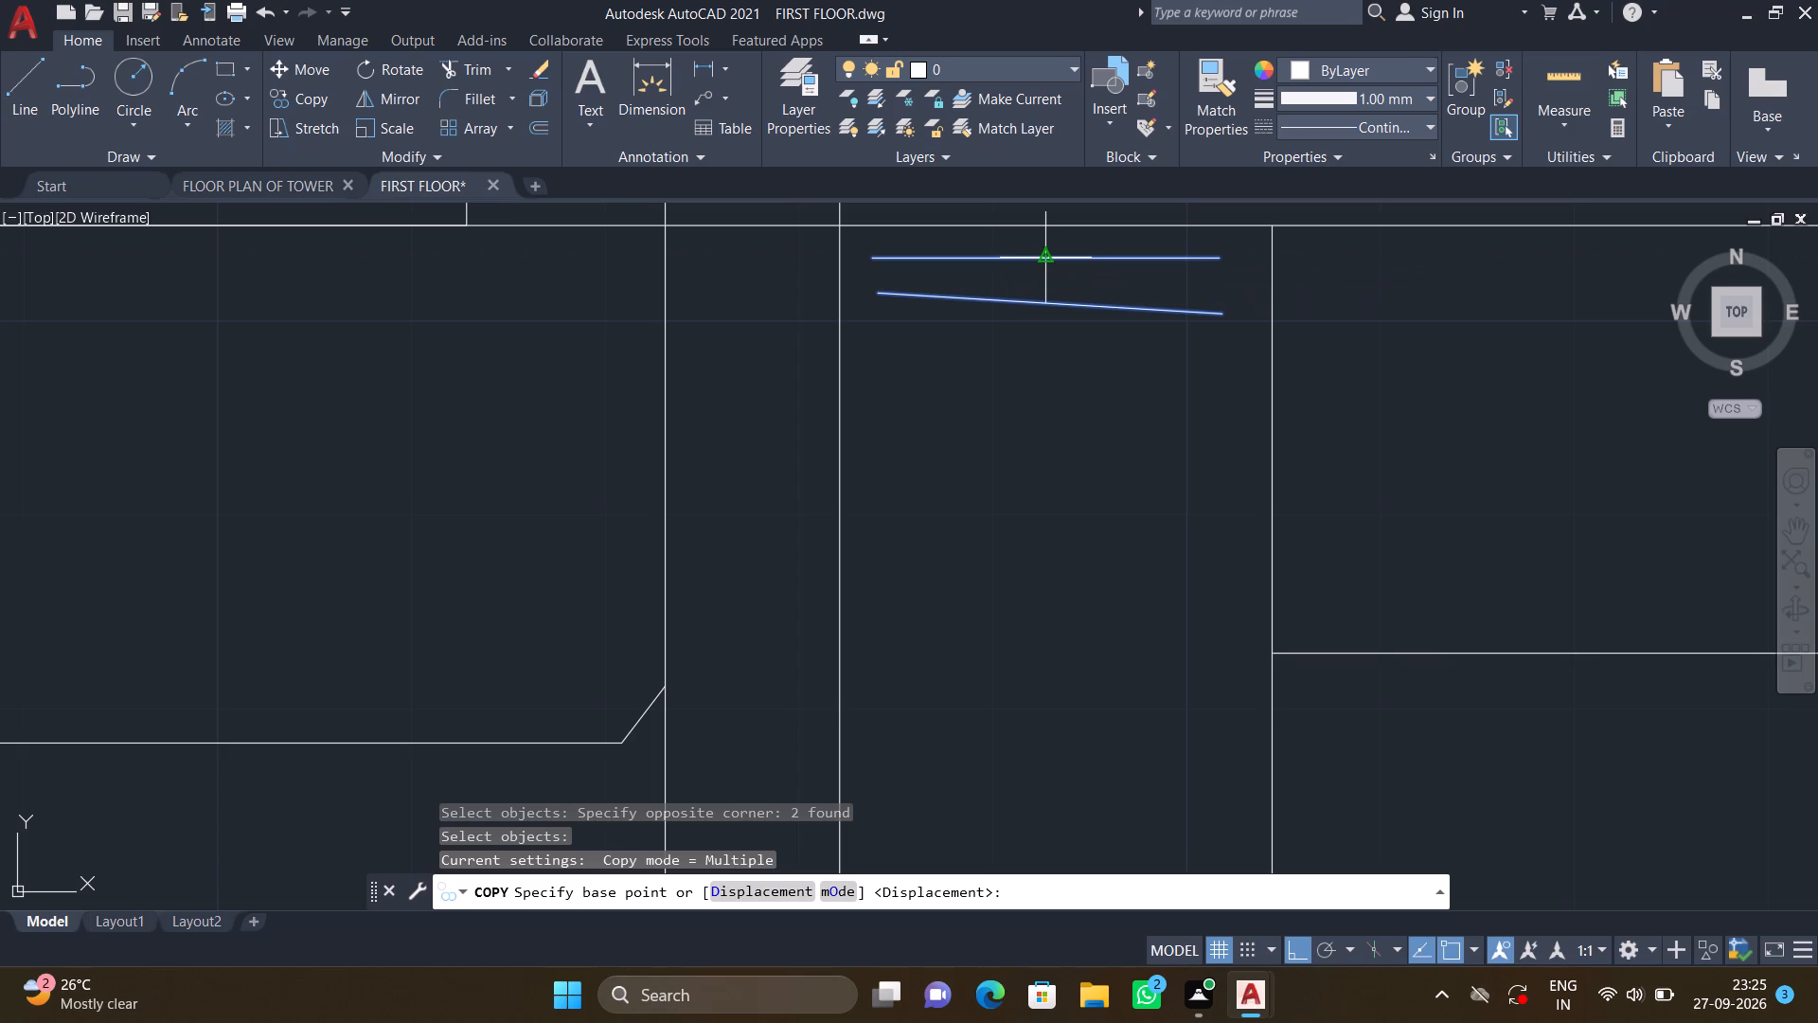
pyautogui.click(1045, 258)
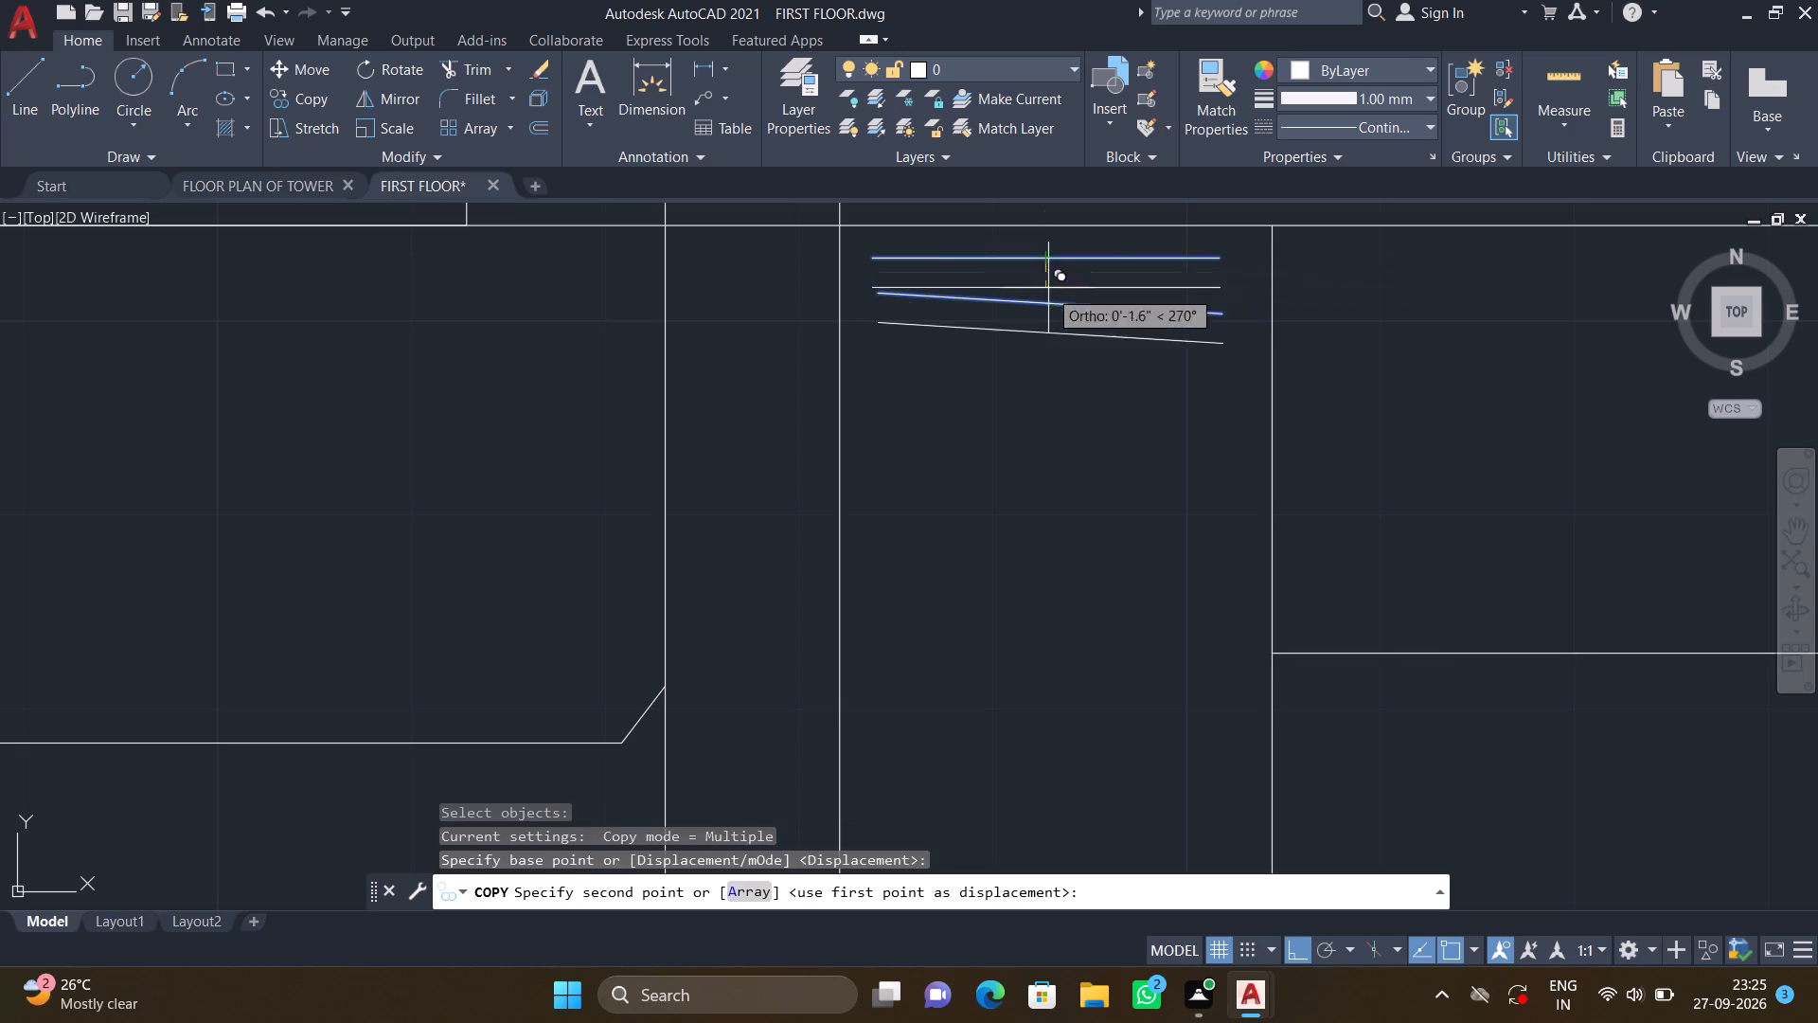
pyautogui.press('a')
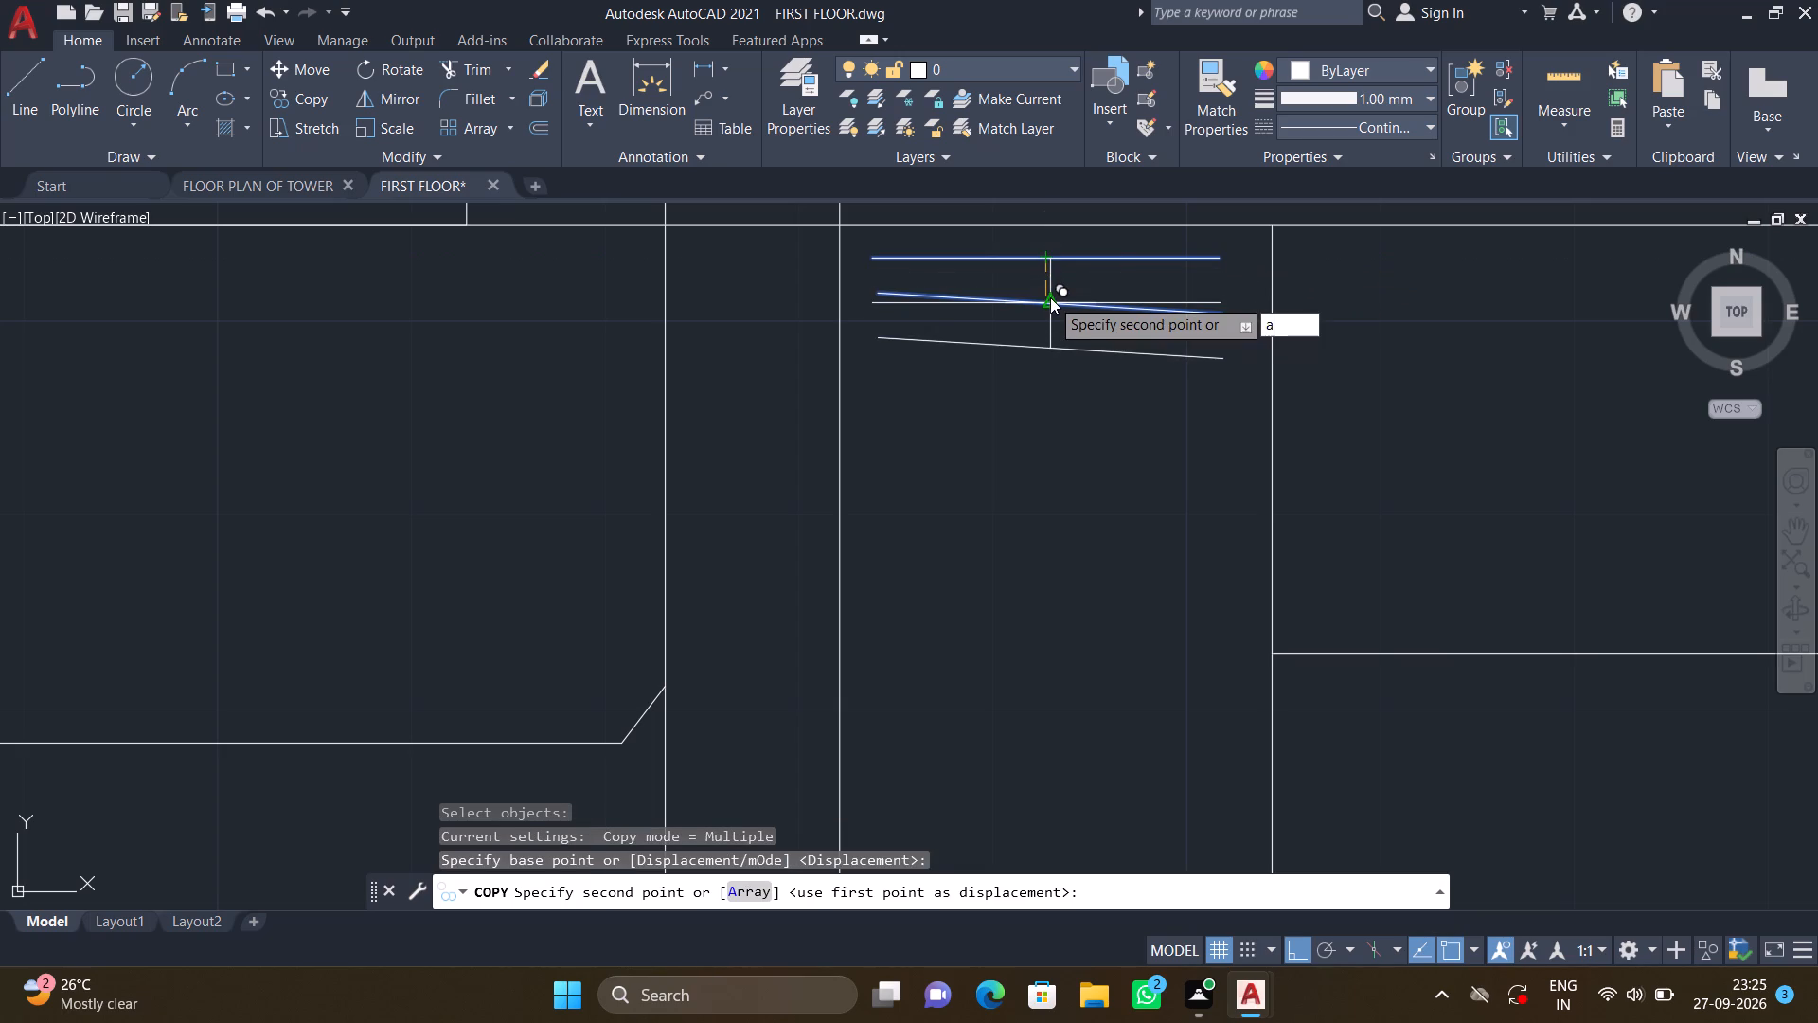
pyautogui.press('Return')
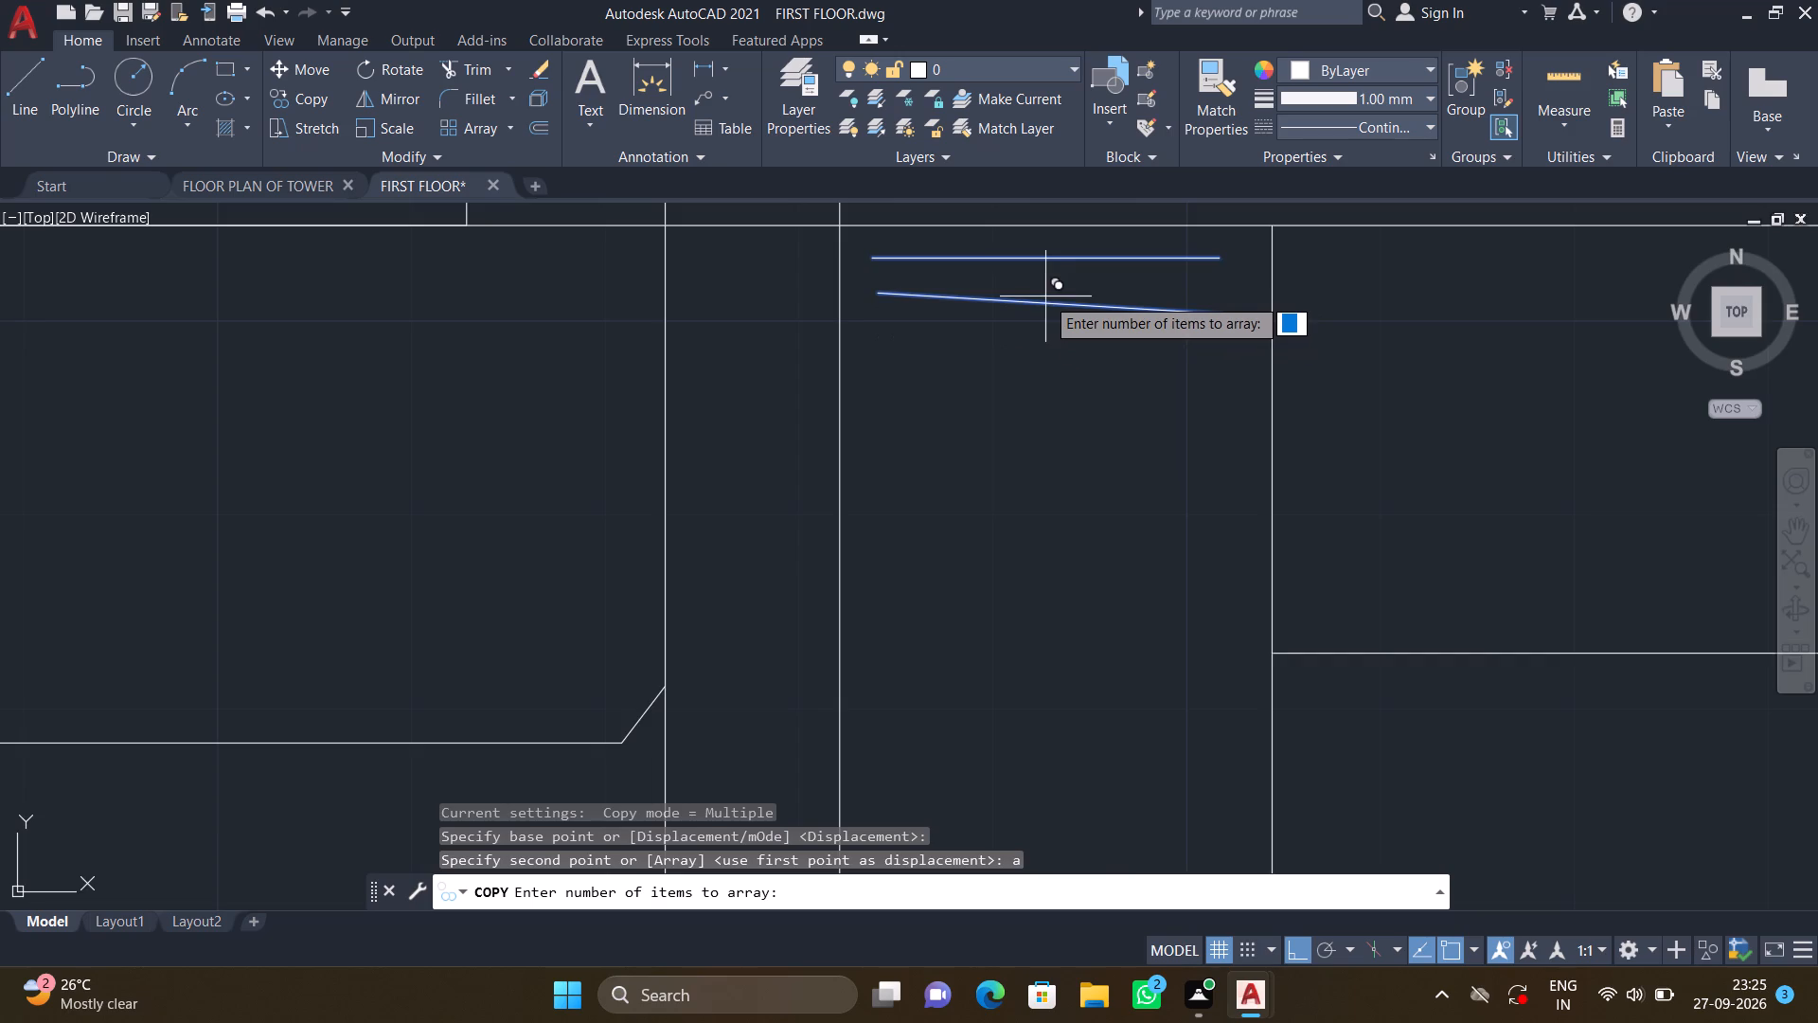
pyautogui.scroll(-2, 1048, 314)
pyautogui.moveTo(1025, 369); pyautogui.dragTo(1013, 324, button='middle')
pyautogui.scroll(-2, 1017, 310)
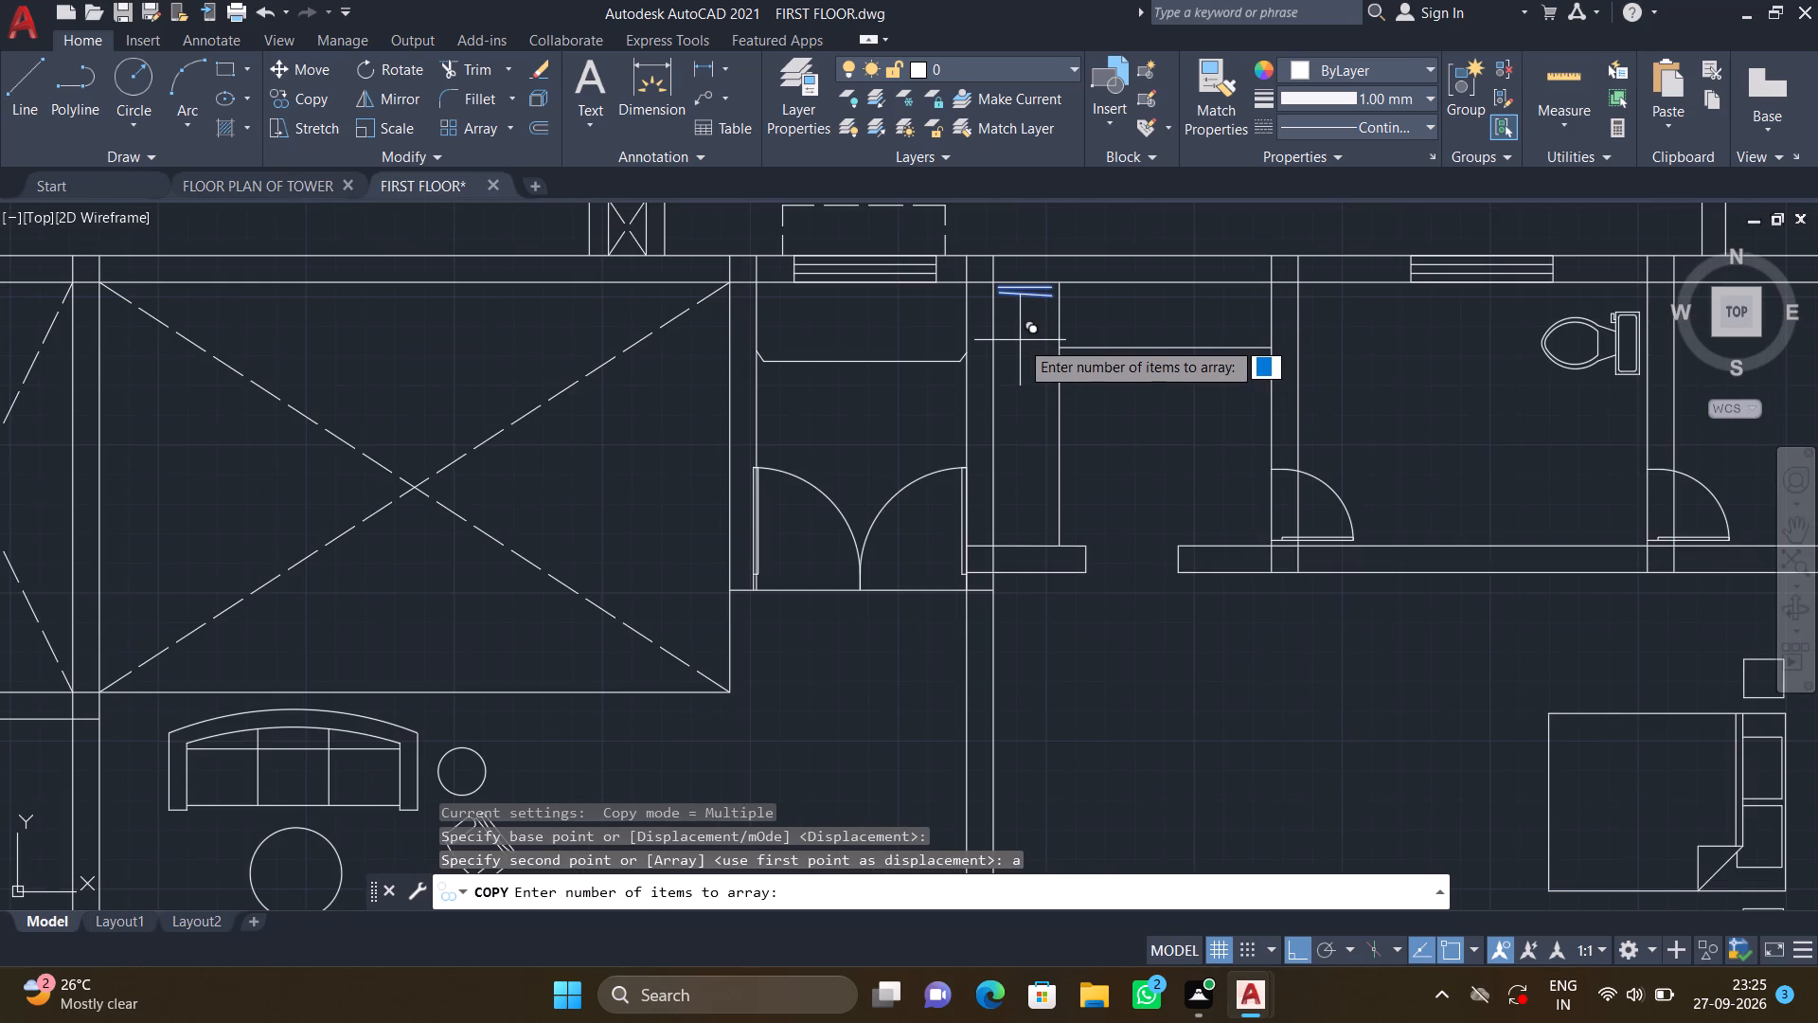
pyautogui.scroll(1, 1025, 333)
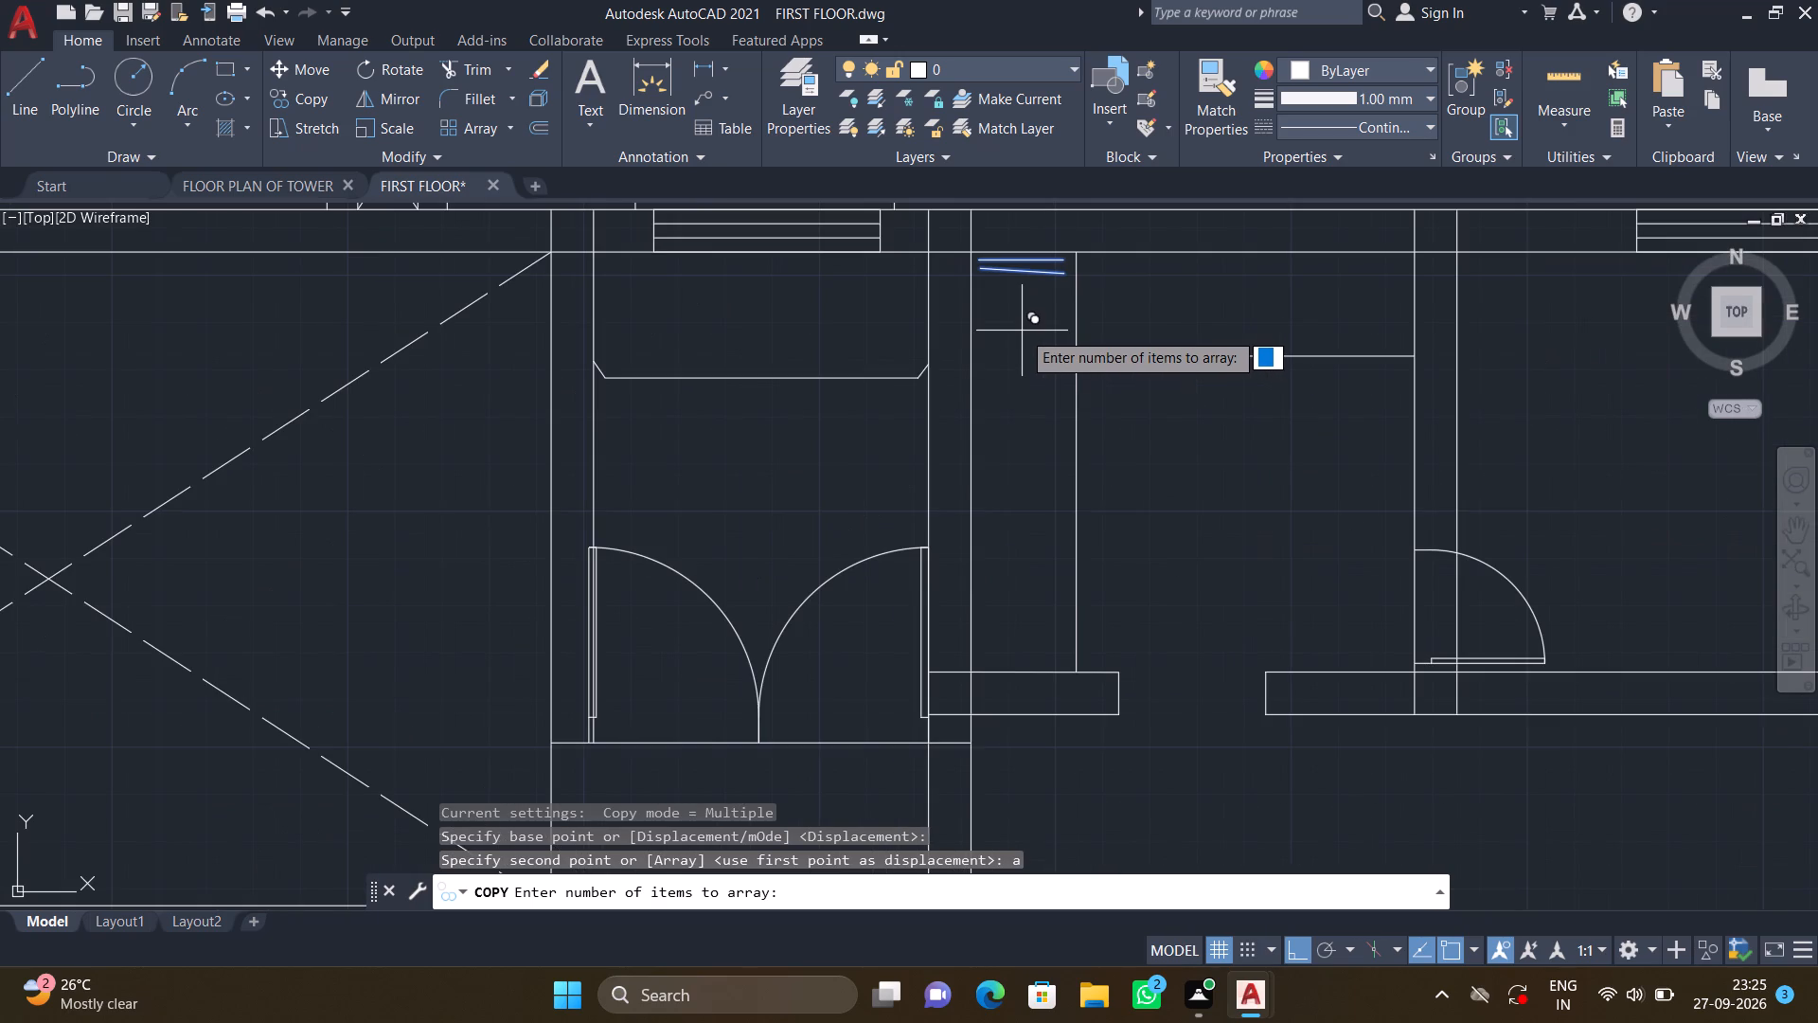
pyautogui.write('15')
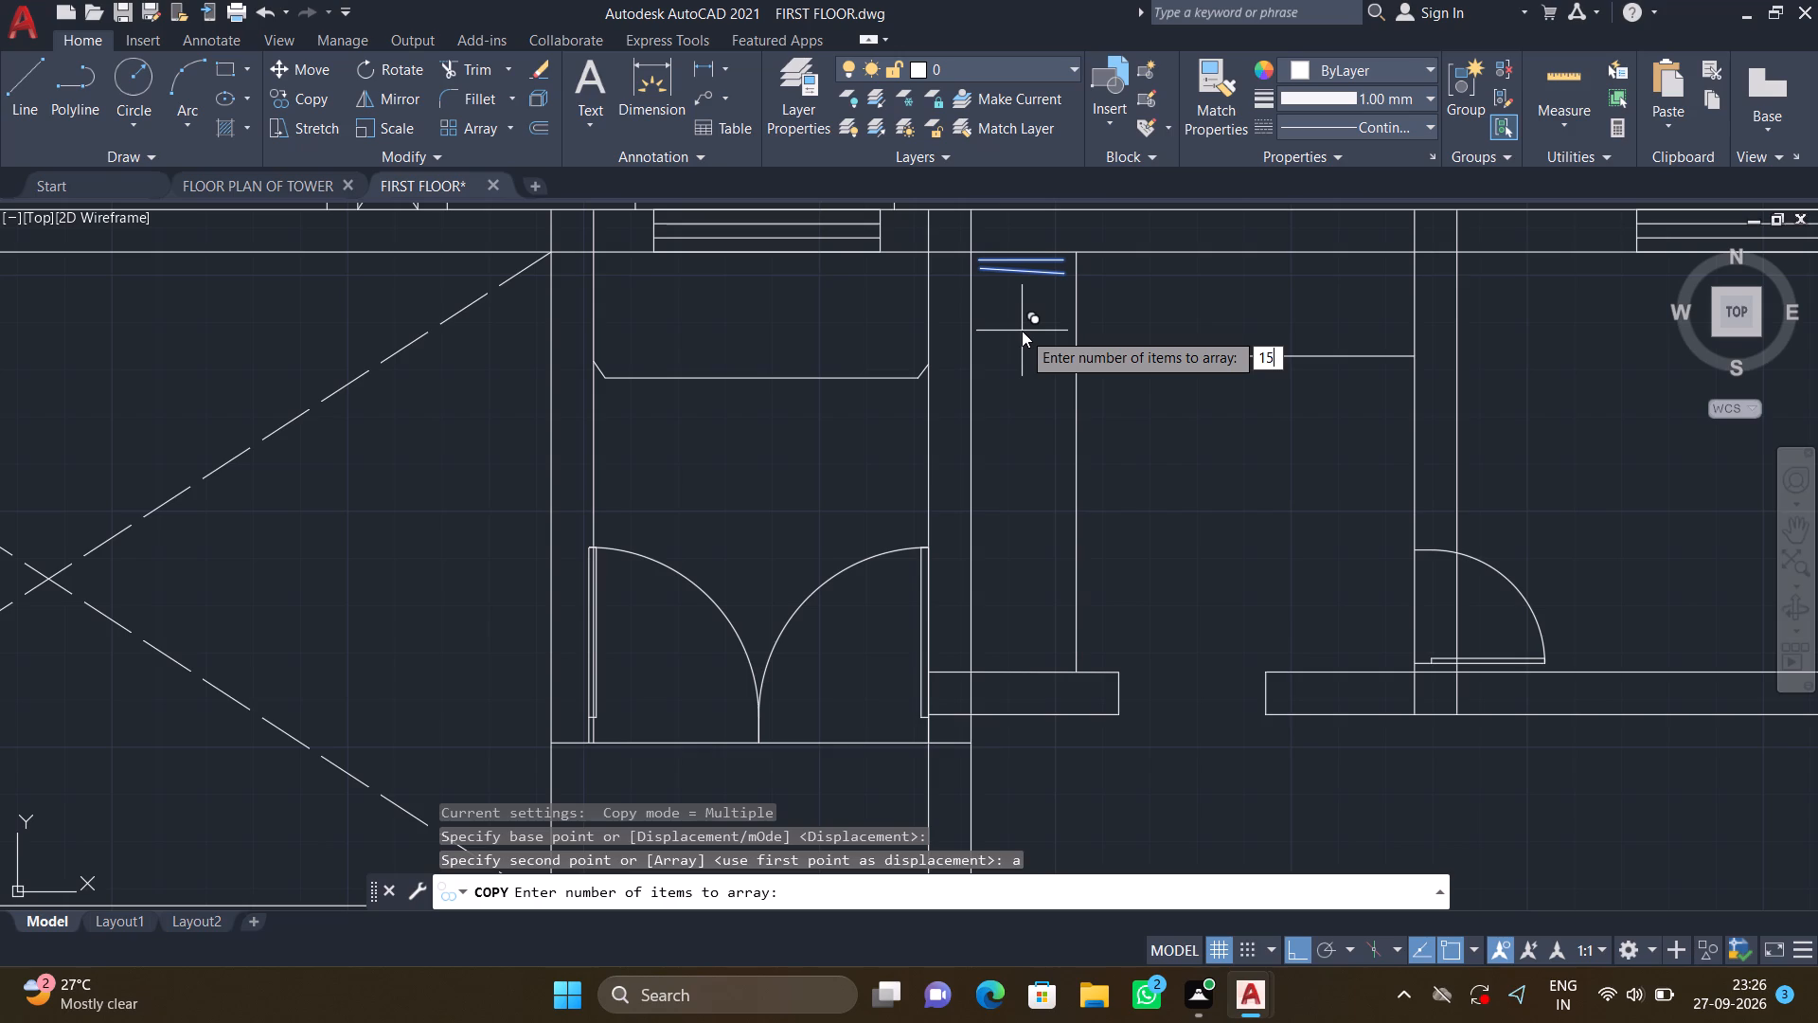
pyautogui.press('Return')
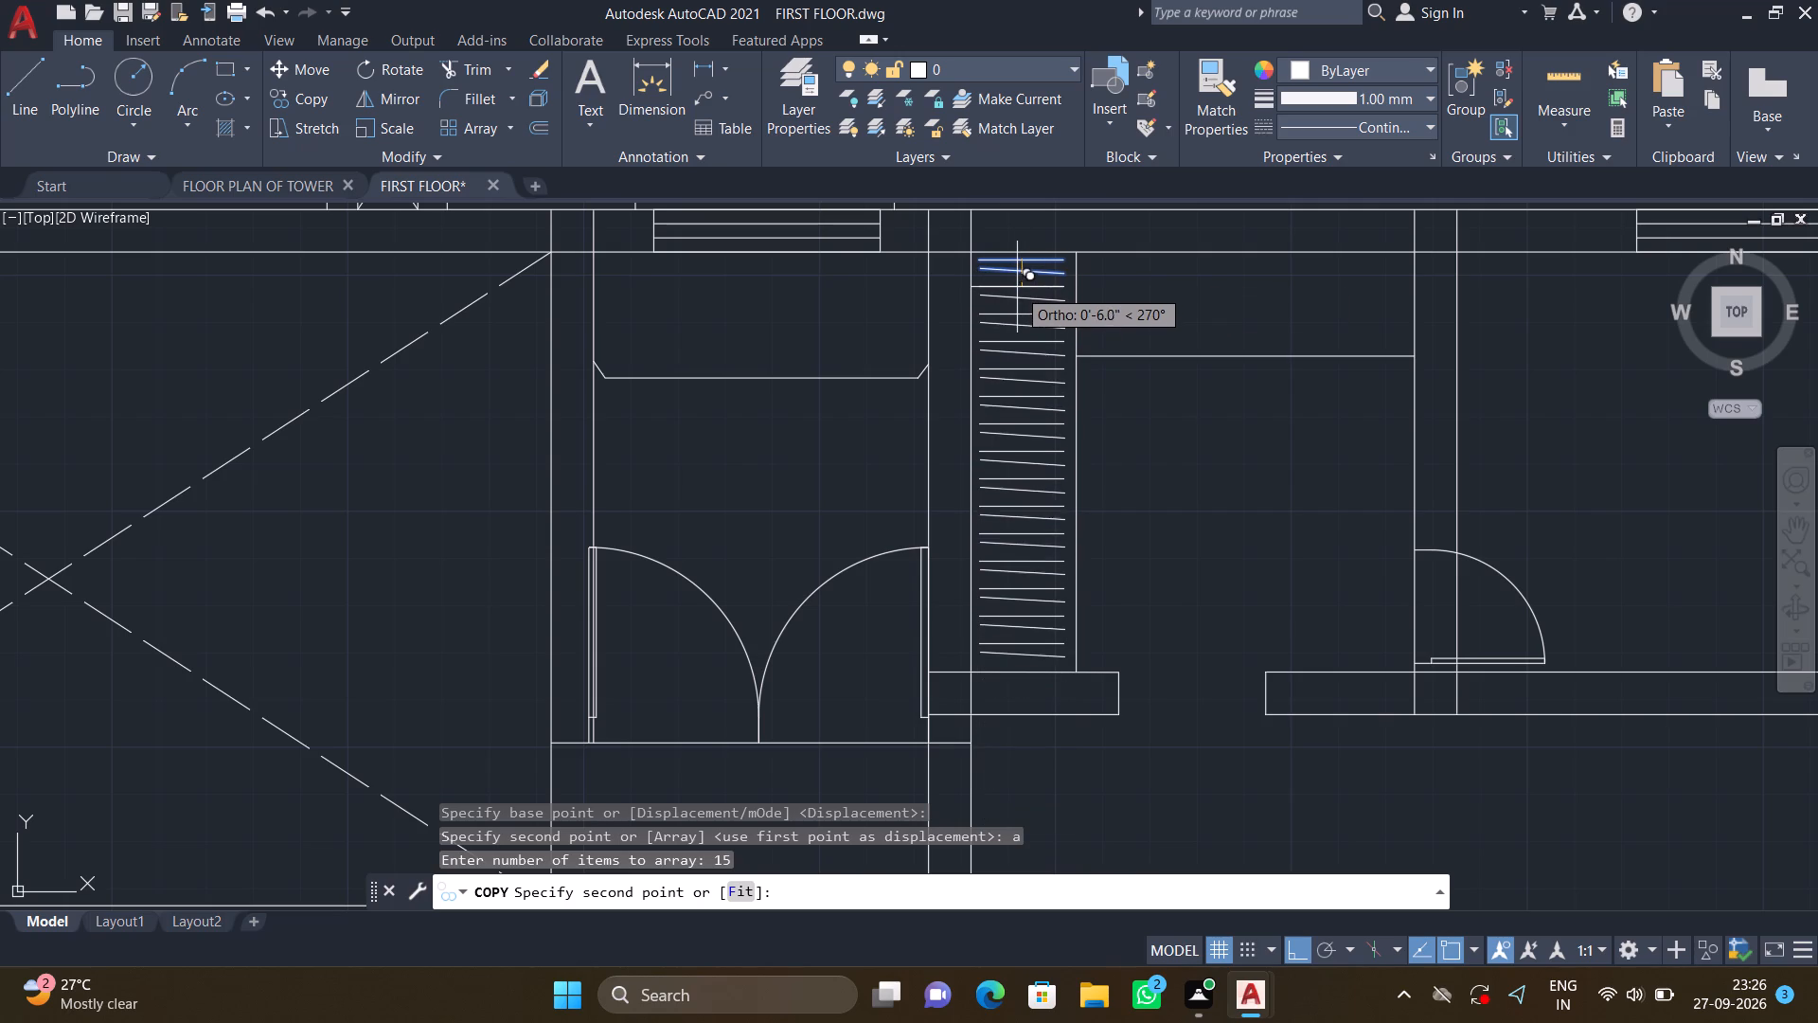
pyautogui.click(1017, 287)
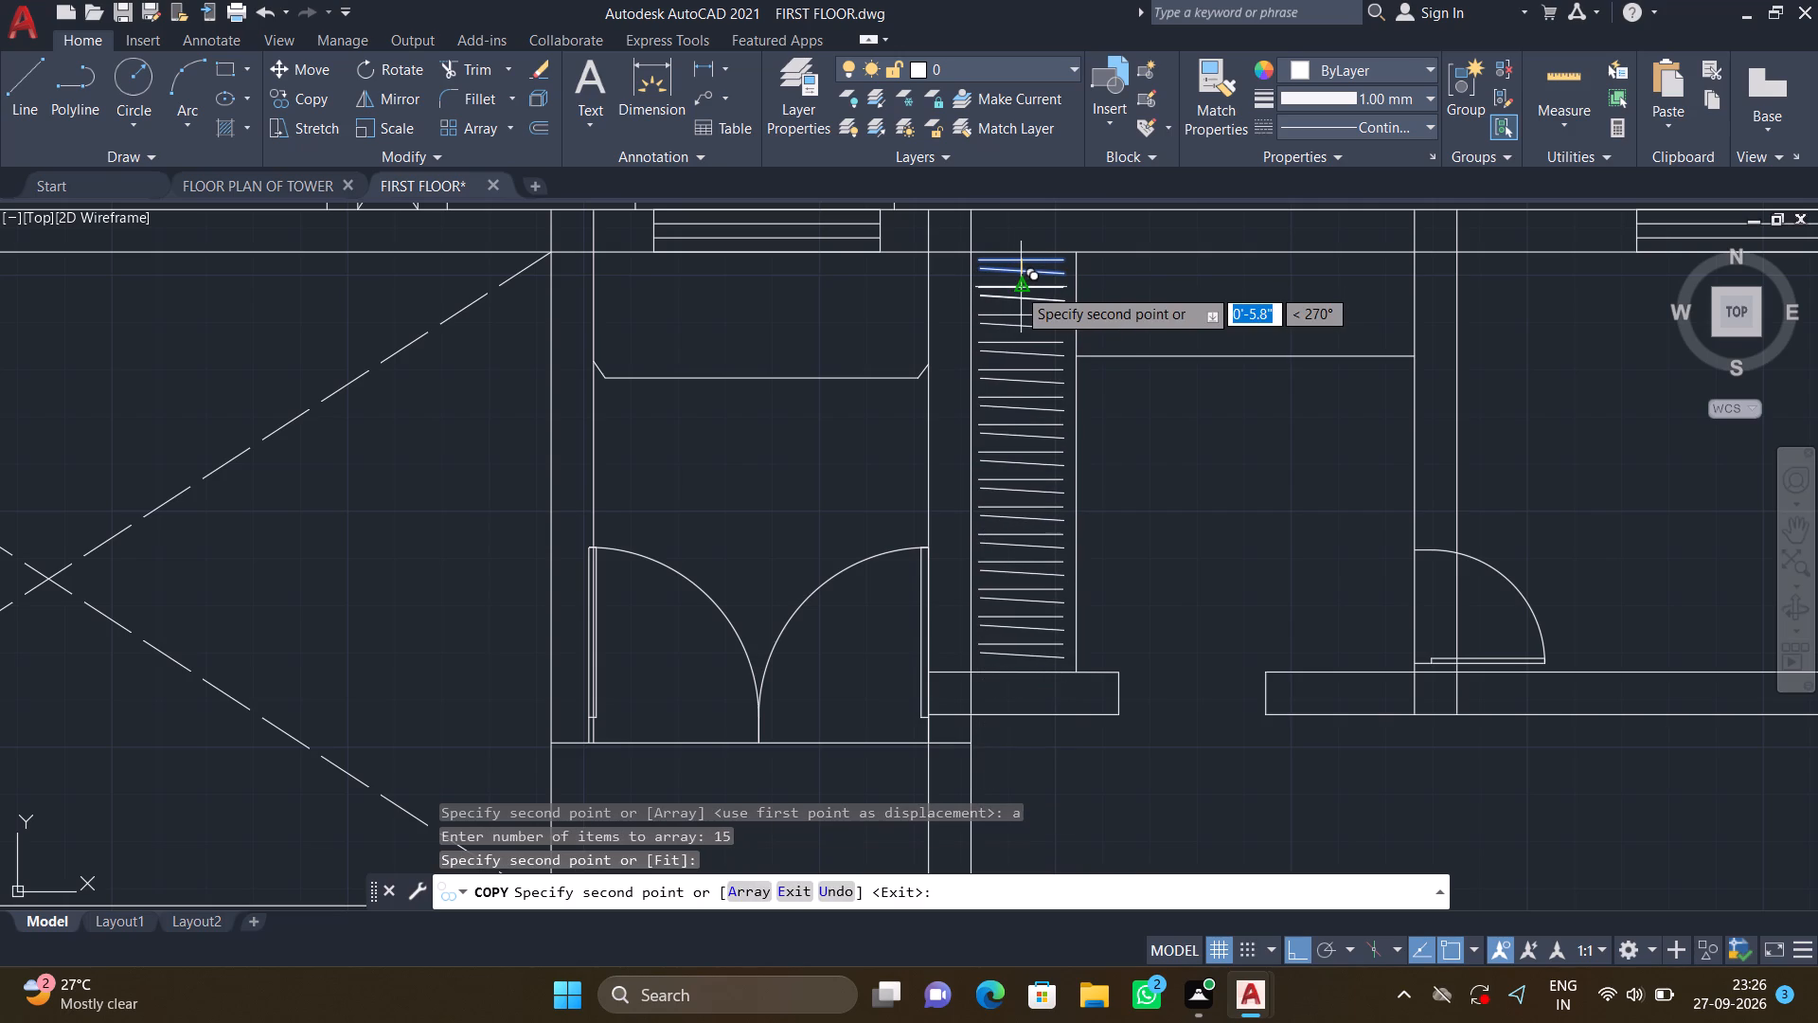
pyautogui.press('Return')
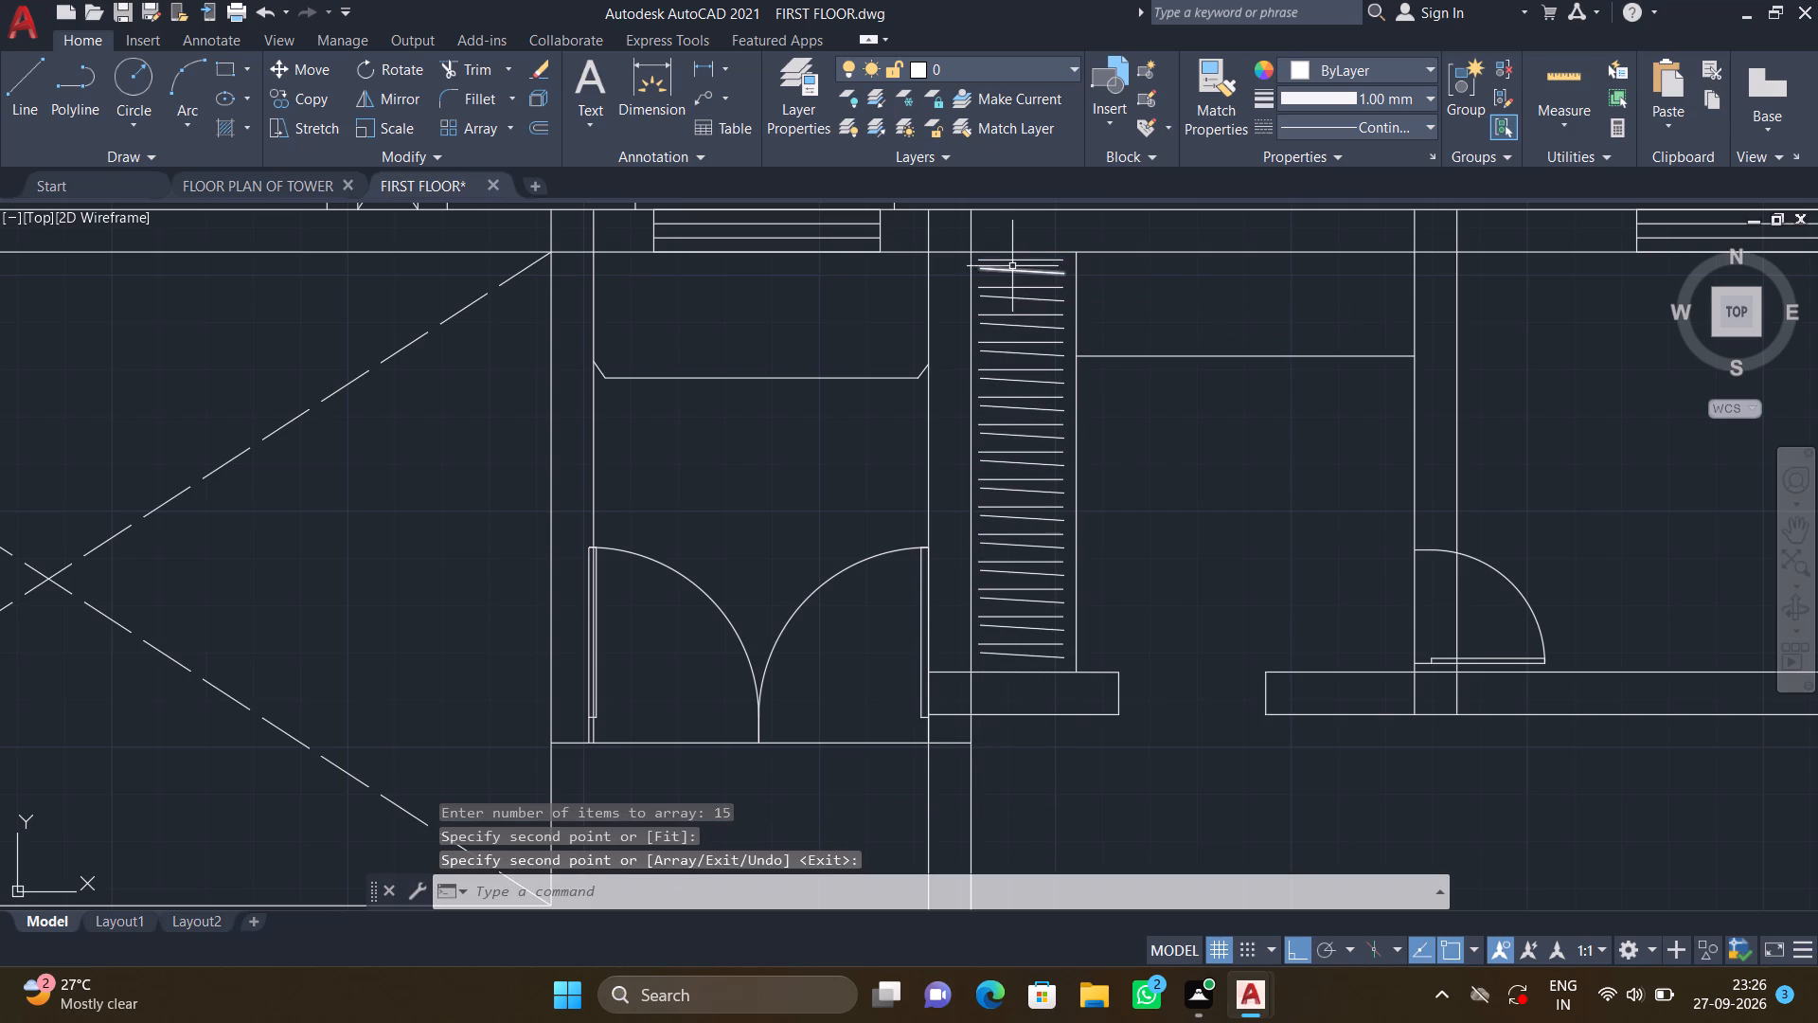
# Draw a vertical rod line about 7'-2" long through the midpoints of the arrayed hanger lines in the narrow wardrobe.
pyautogui.scroll(2, 1032, 231)
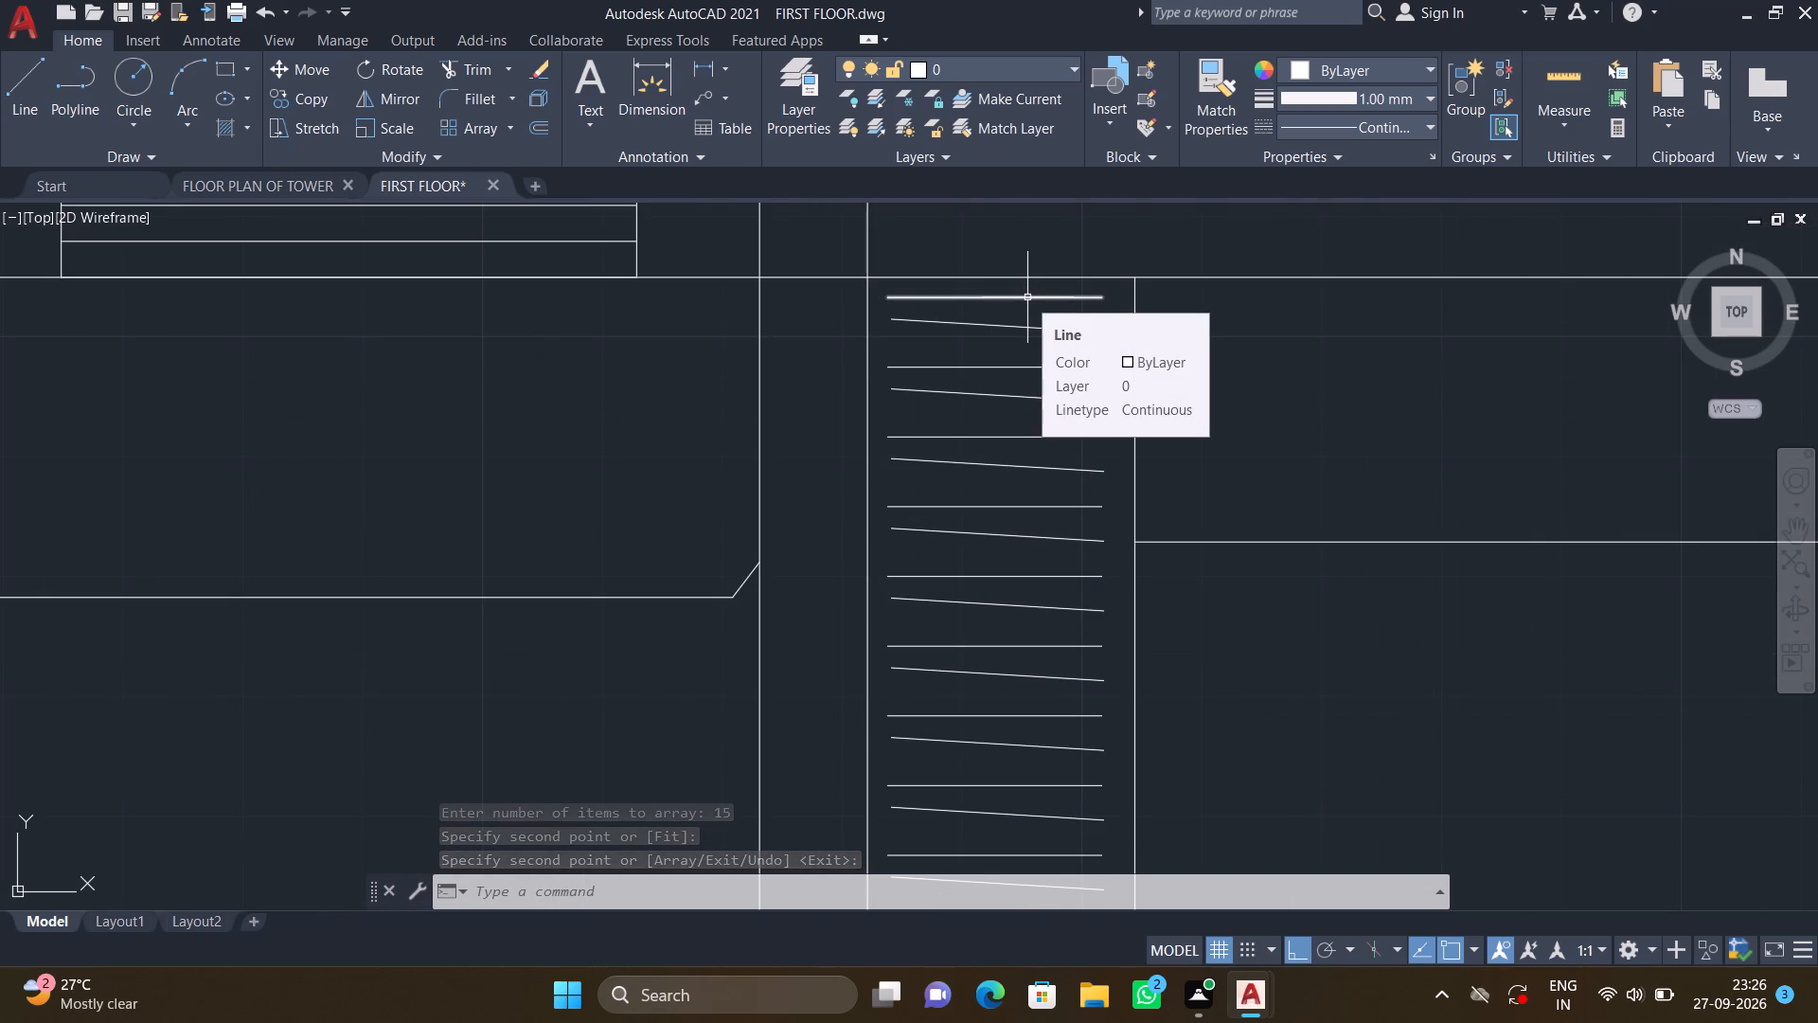
pyautogui.press('l')
pyautogui.press('Return')
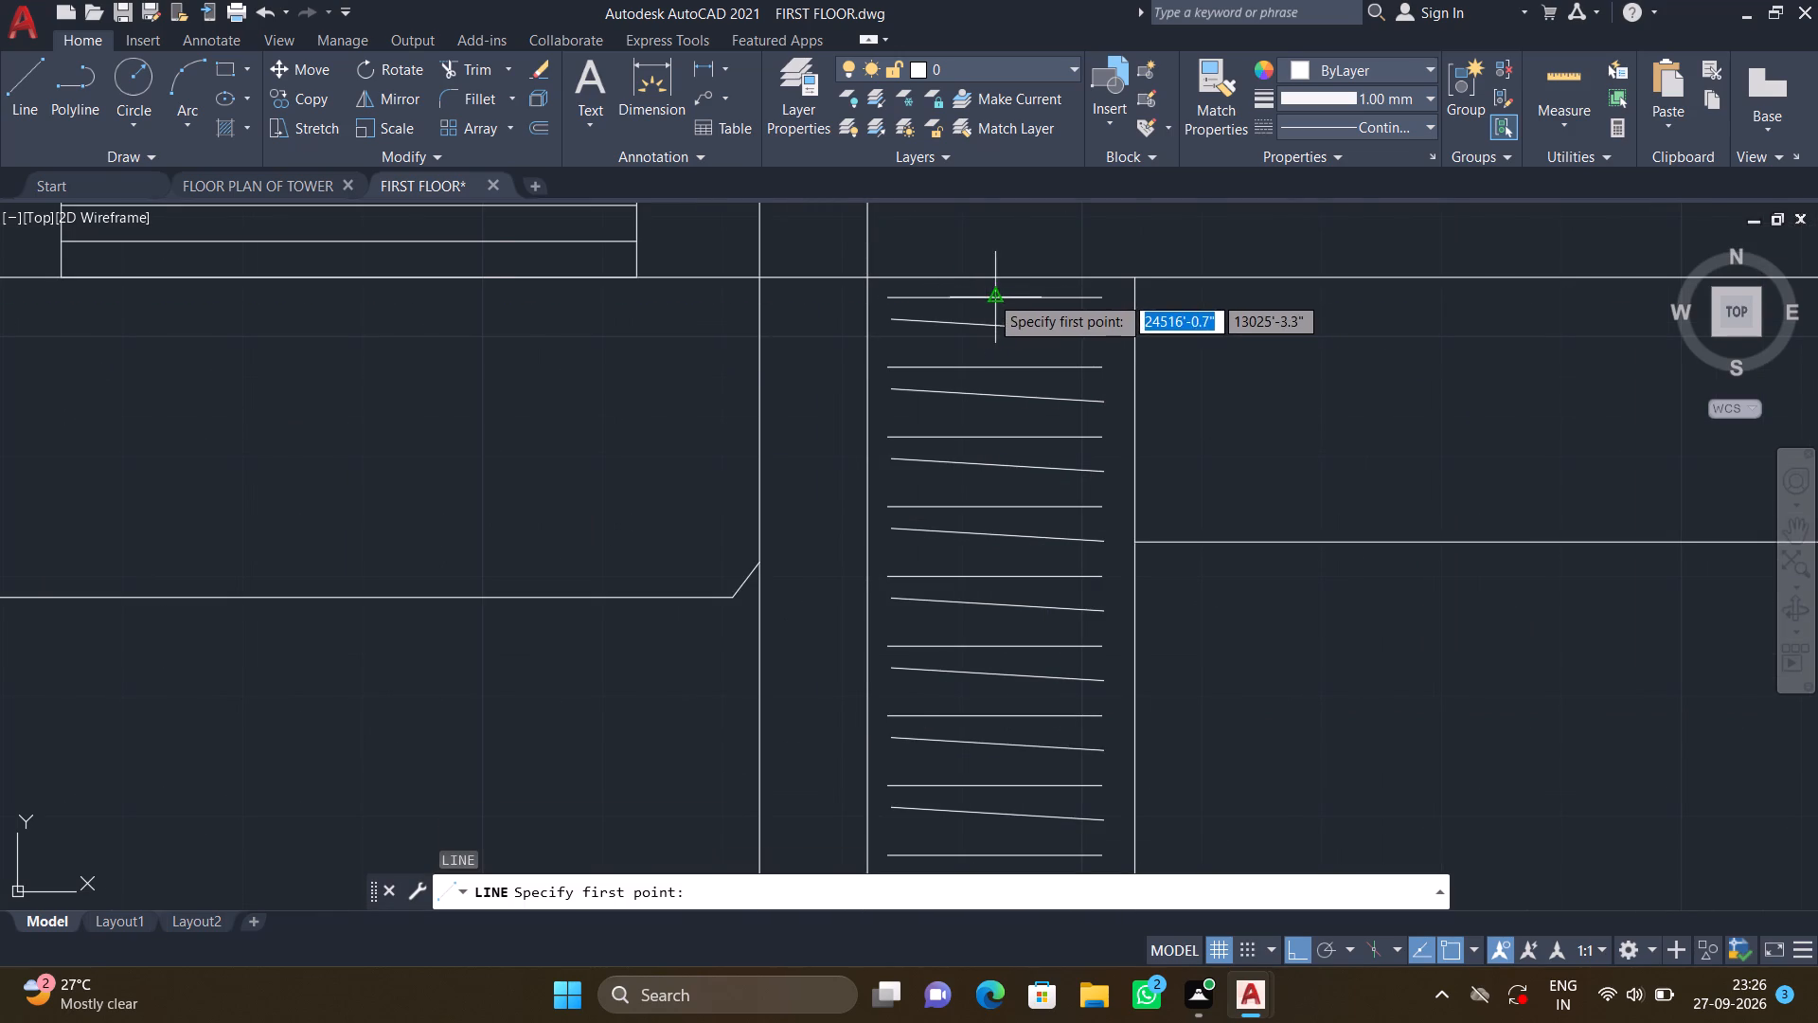
pyautogui.scroll(3, 995, 277)
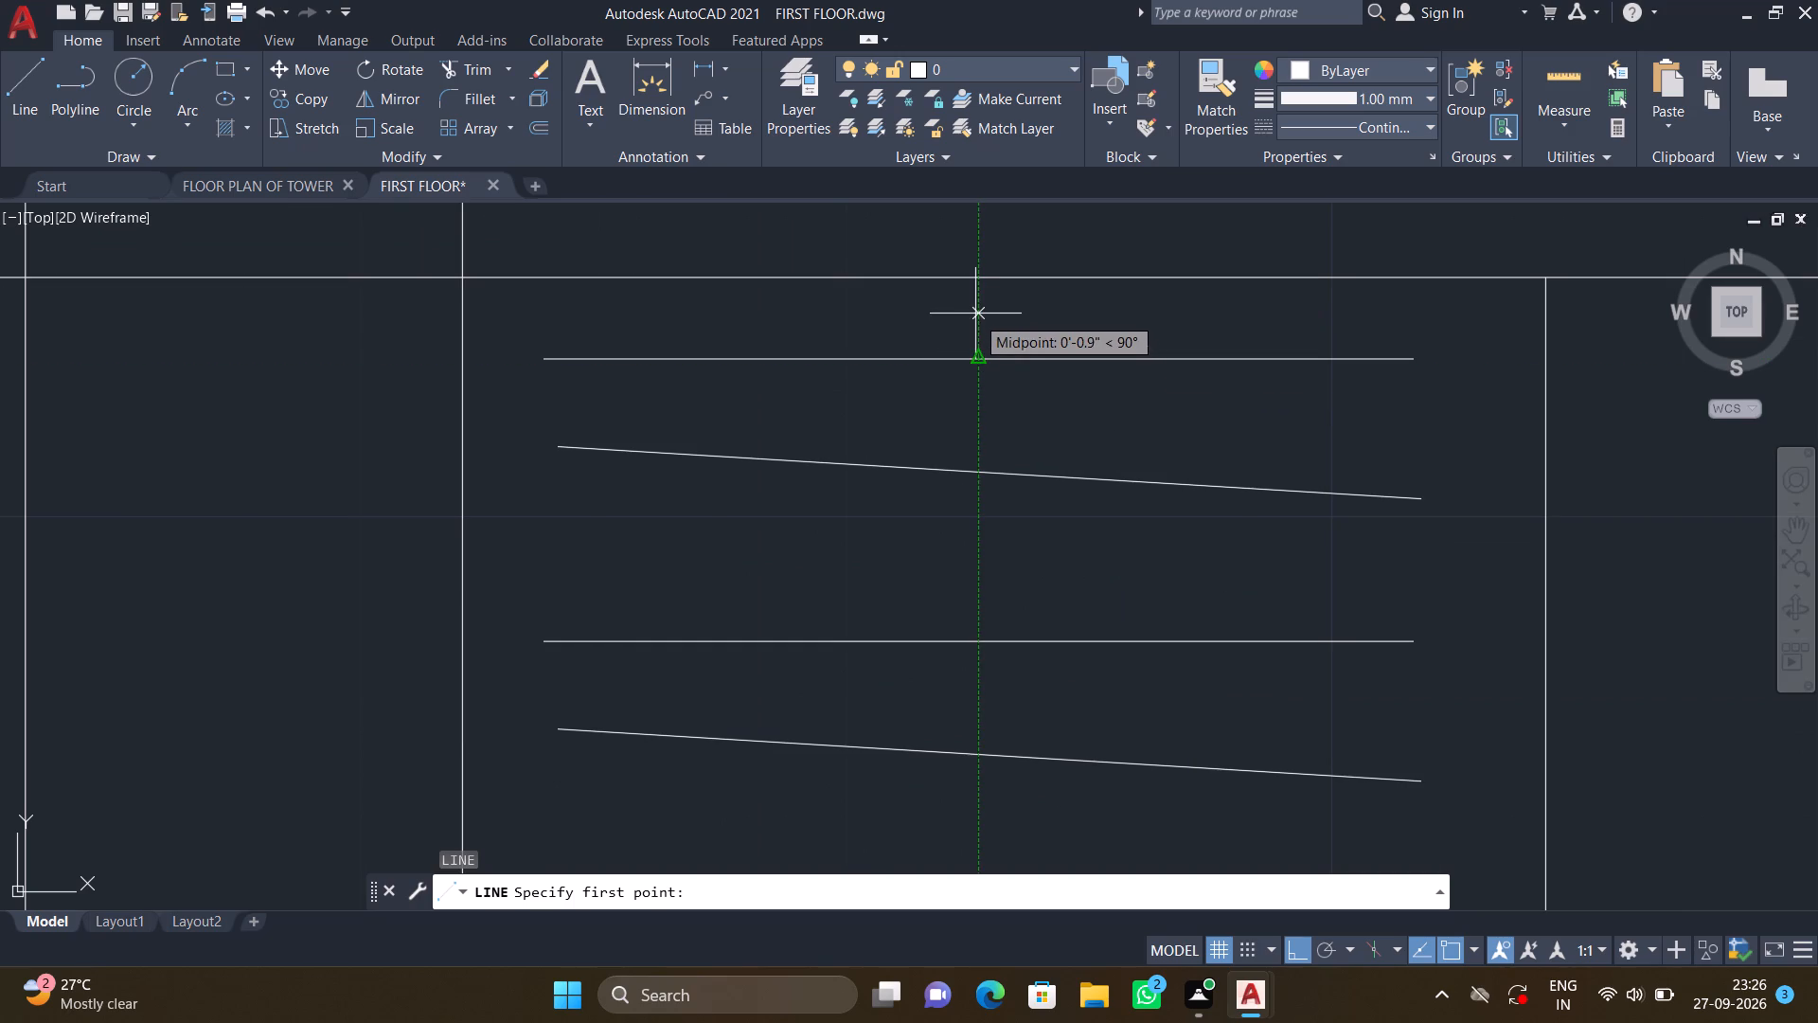
pyautogui.moveTo(976, 313); pyautogui.dragTo(989, 372)
pyautogui.scroll(-4, 908, 497)
pyautogui.moveTo(918, 611); pyautogui.dragTo(915, 601, button='middle')
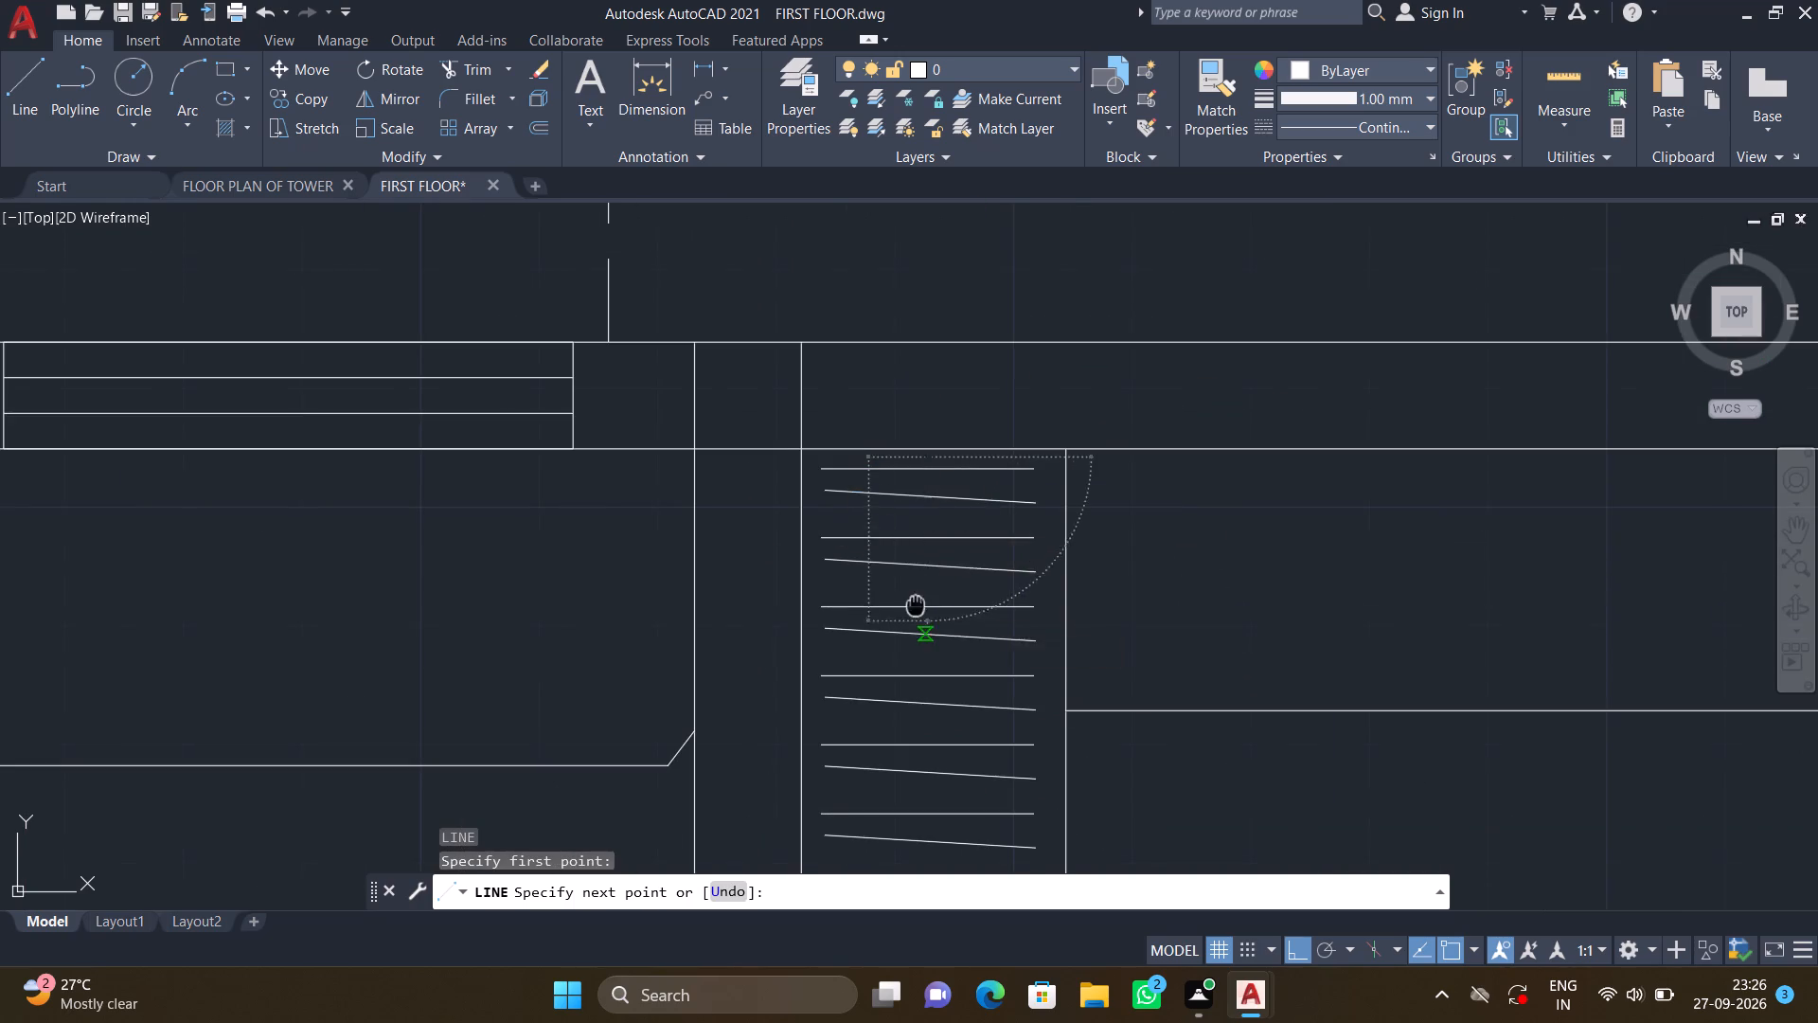
pyautogui.moveTo(915, 601); pyautogui.dragTo(934, 405, button='middle')
pyautogui.scroll(-4, 942, 407)
pyautogui.scroll(8, 954, 554)
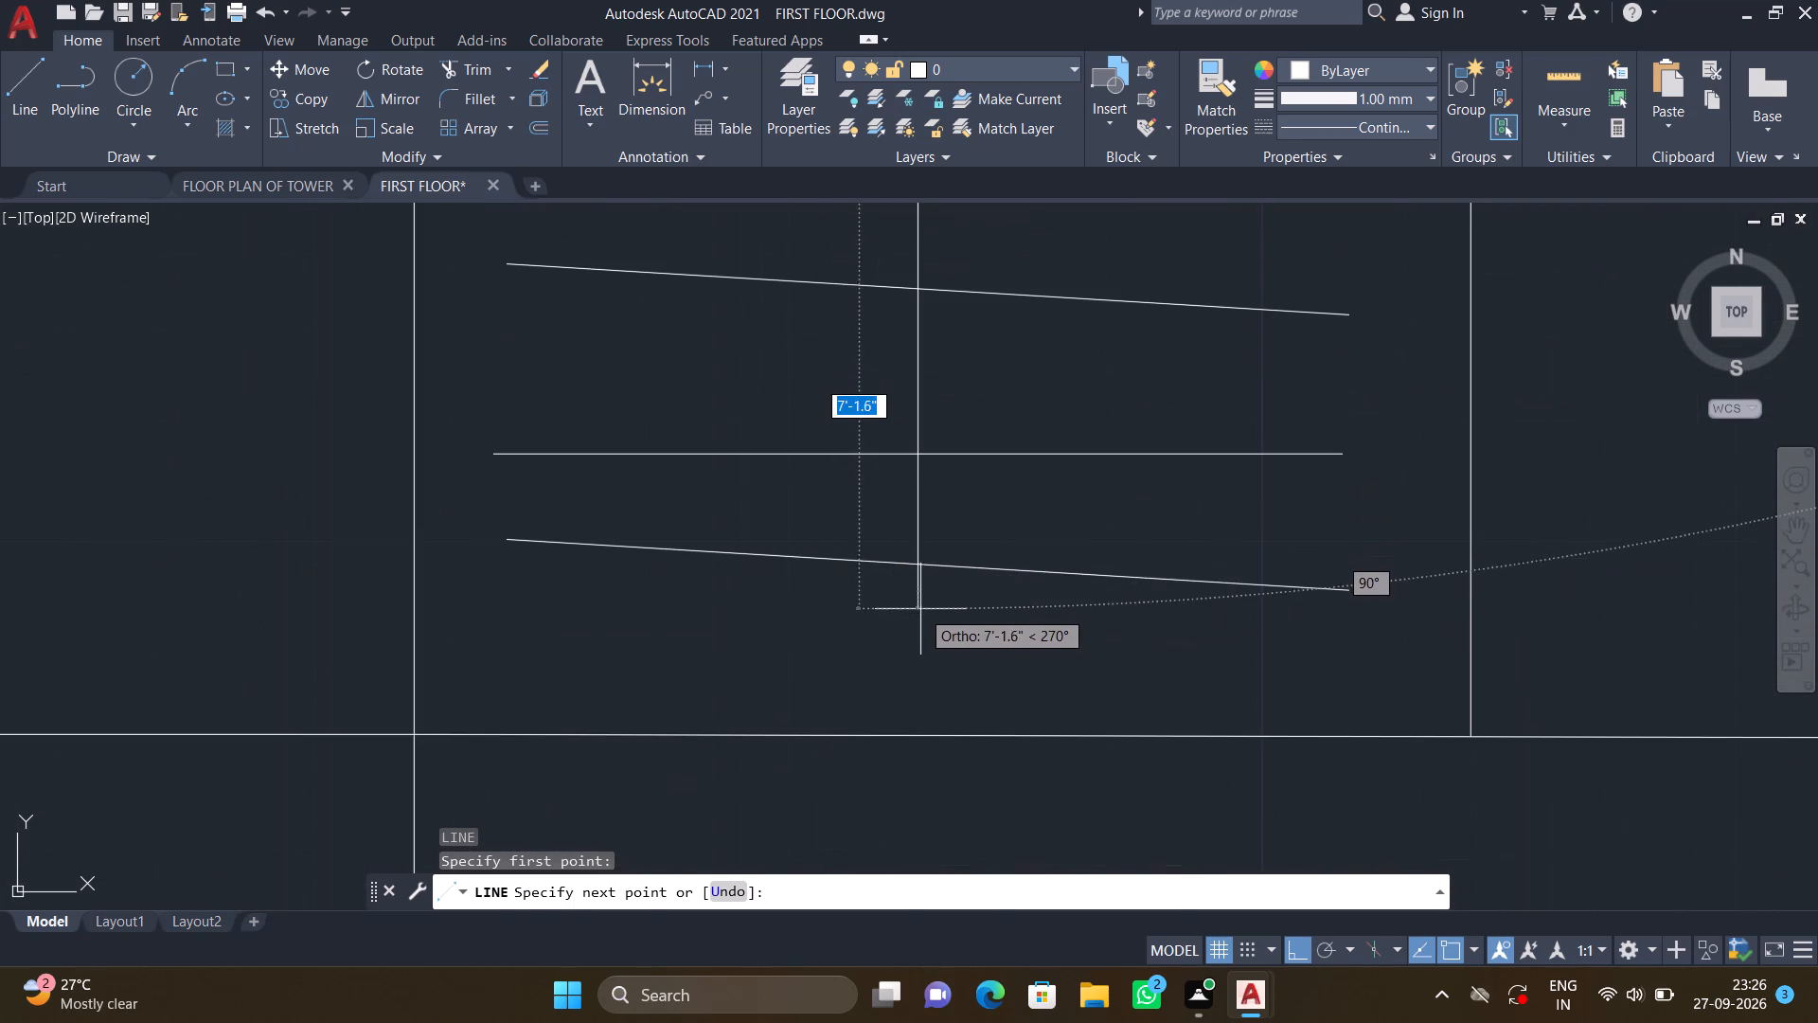
pyautogui.click(916, 644)
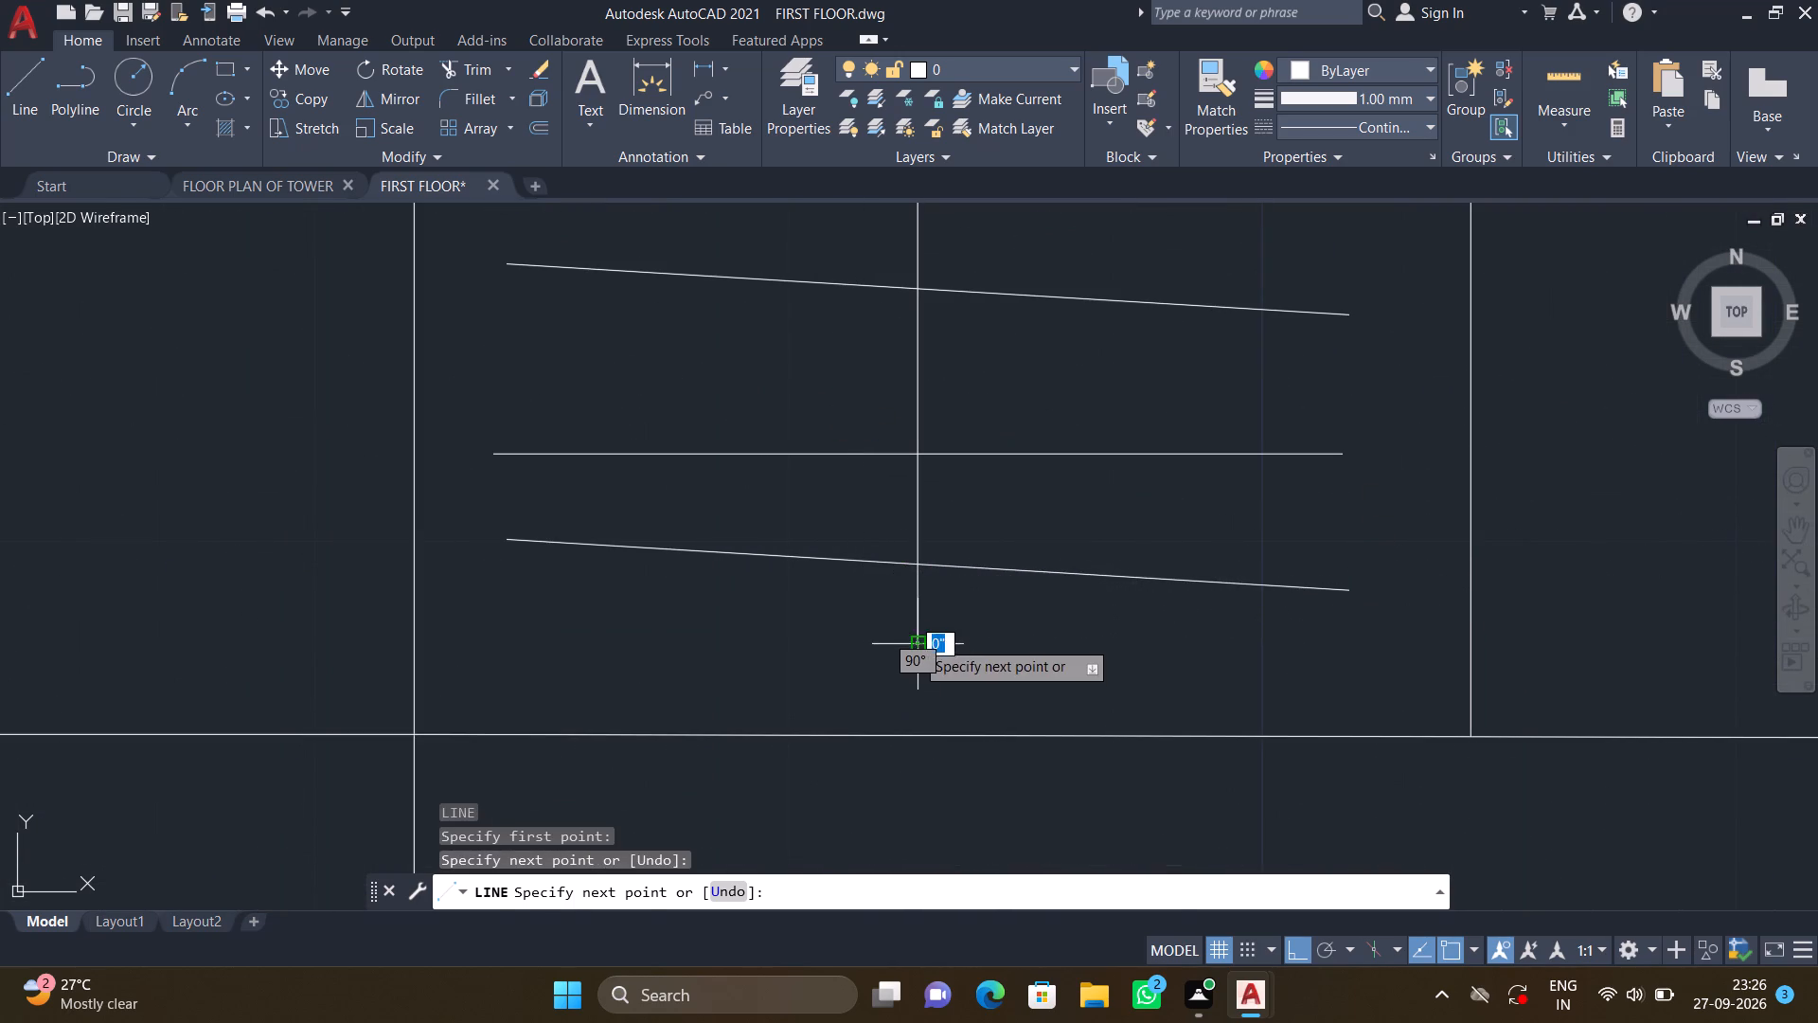
pyautogui.press('Return')
# Draw a vertical hanger line about 1'-7" long at the start of the adjoining wardrobe section below the upper wall.
pyautogui.scroll(-4, 929, 618)
pyautogui.scroll(-3, 989, 455)
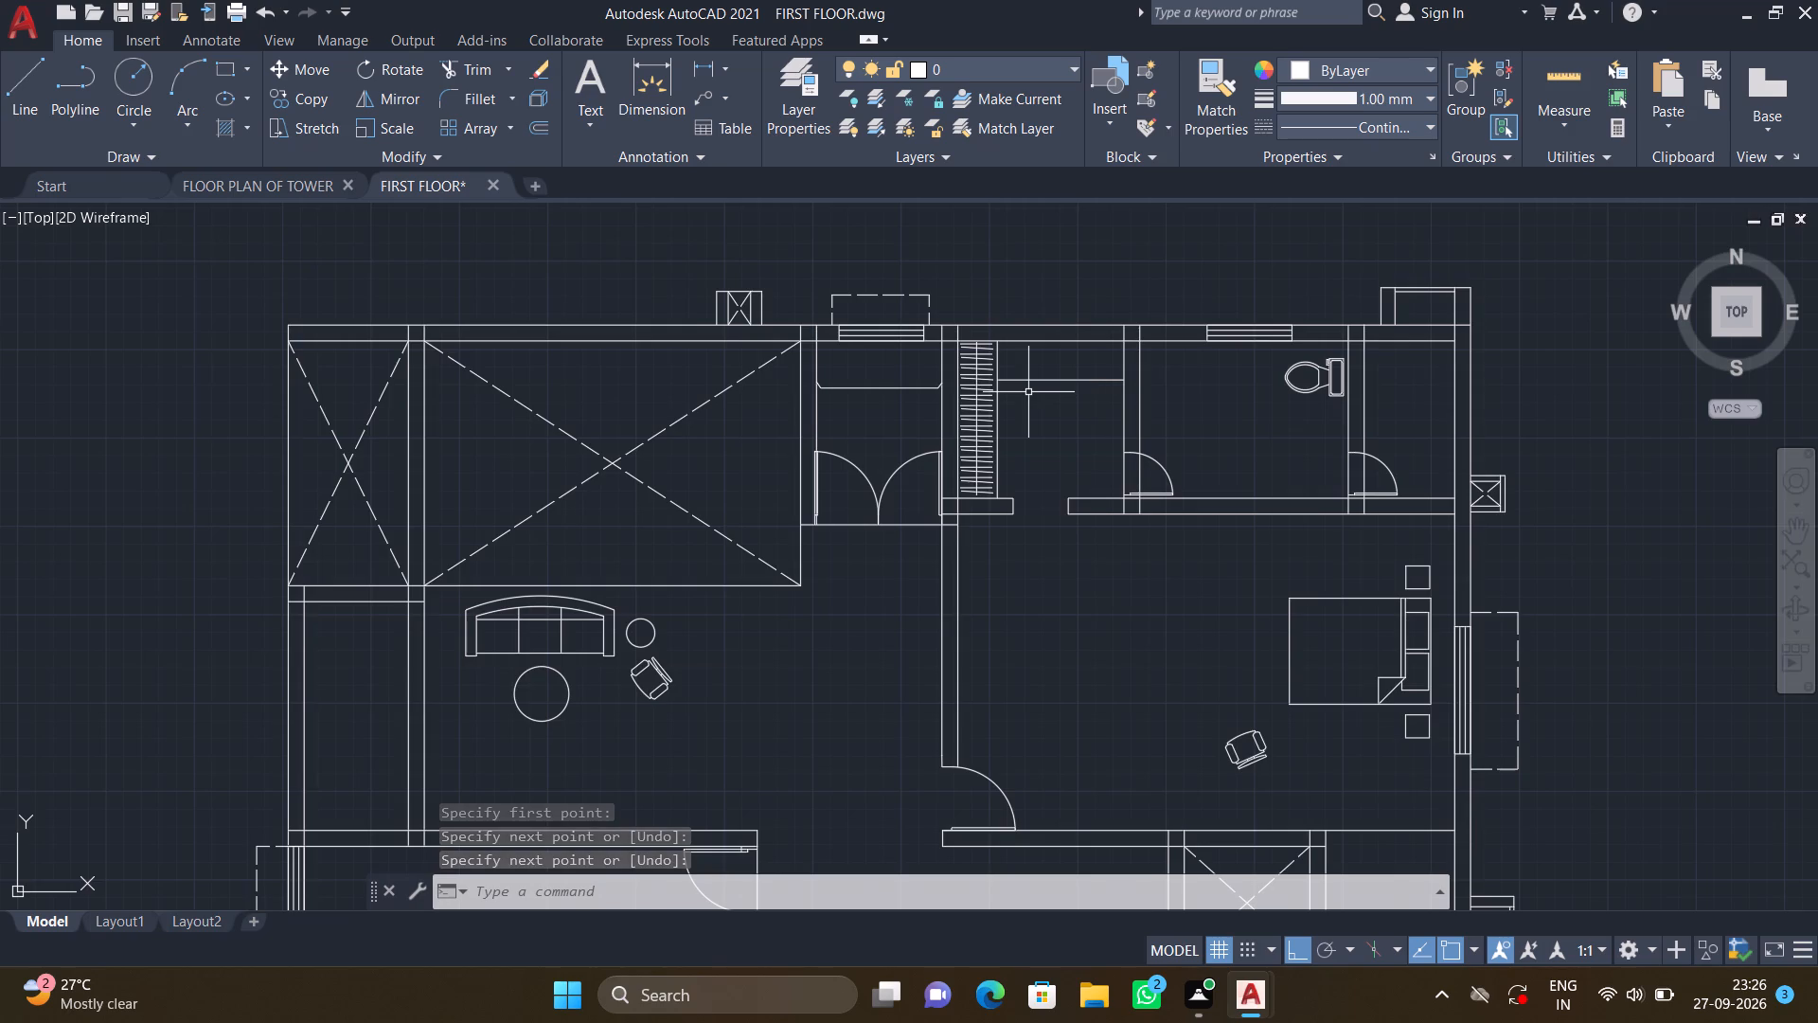
pyautogui.moveTo(1020, 394); pyautogui.dragTo(926, 489, button='middle')
pyautogui.scroll(5, 915, 455)
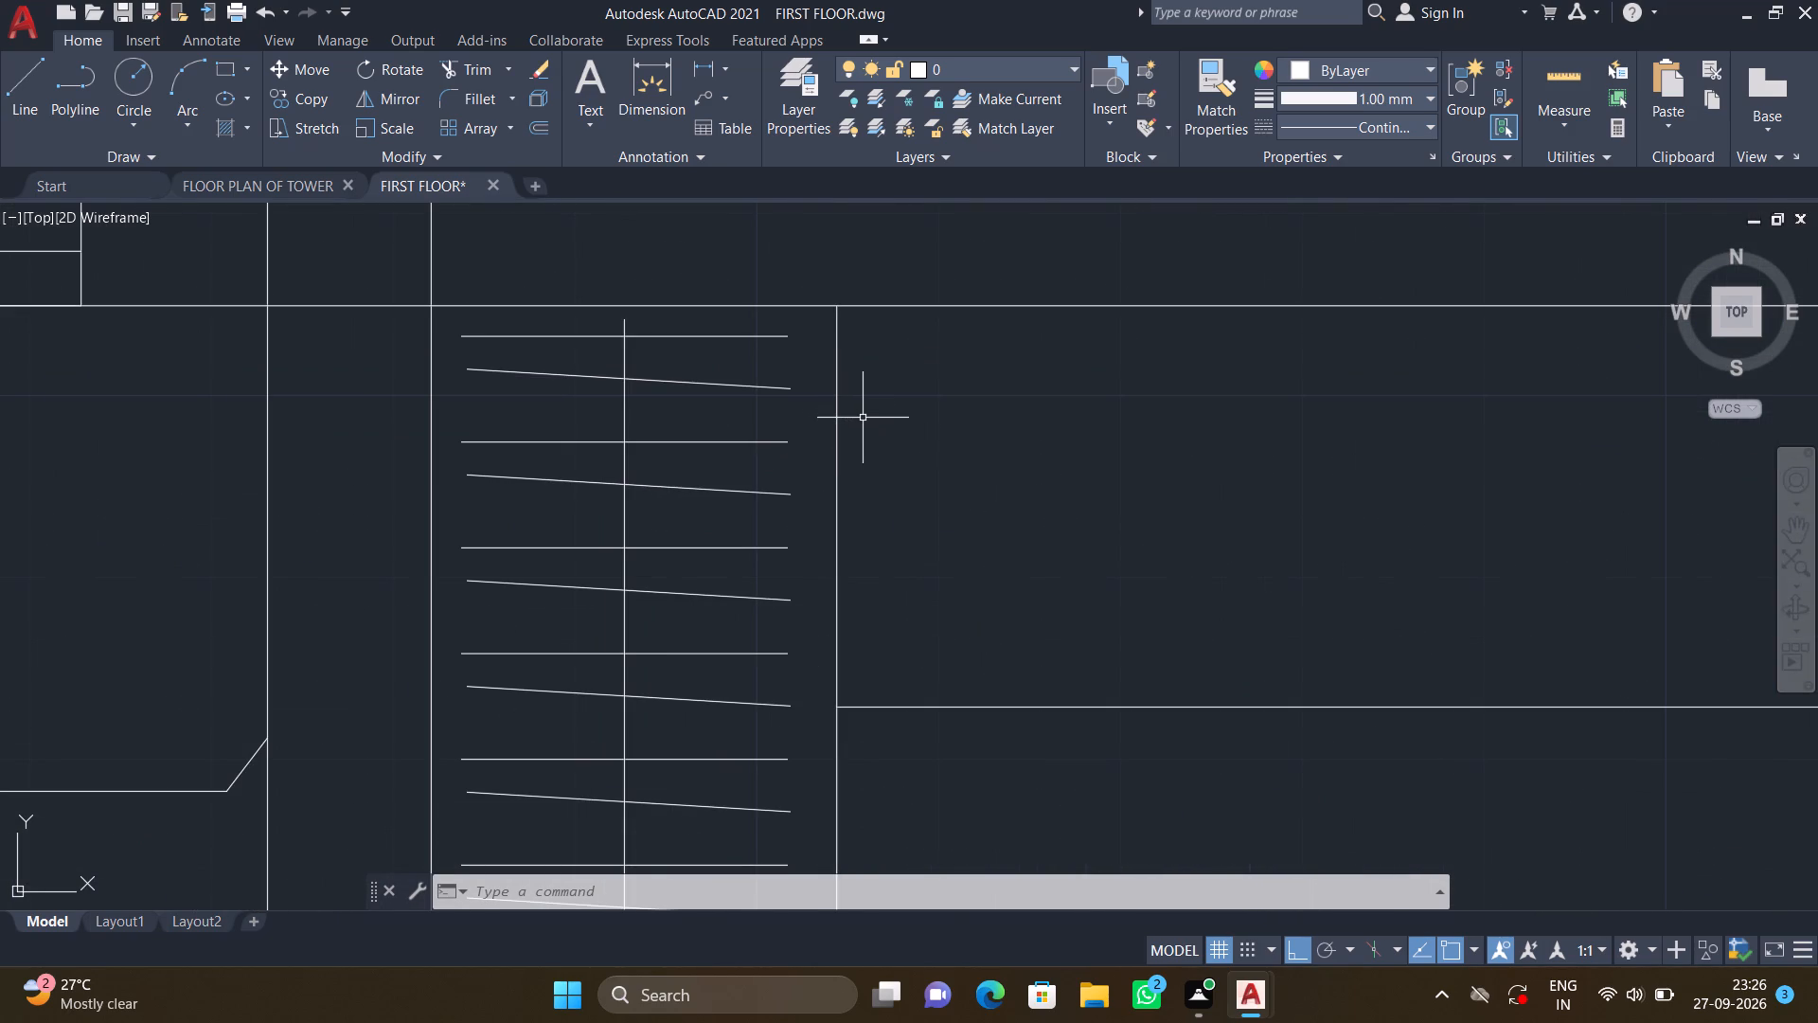
pyautogui.press('l')
pyautogui.press('Return')
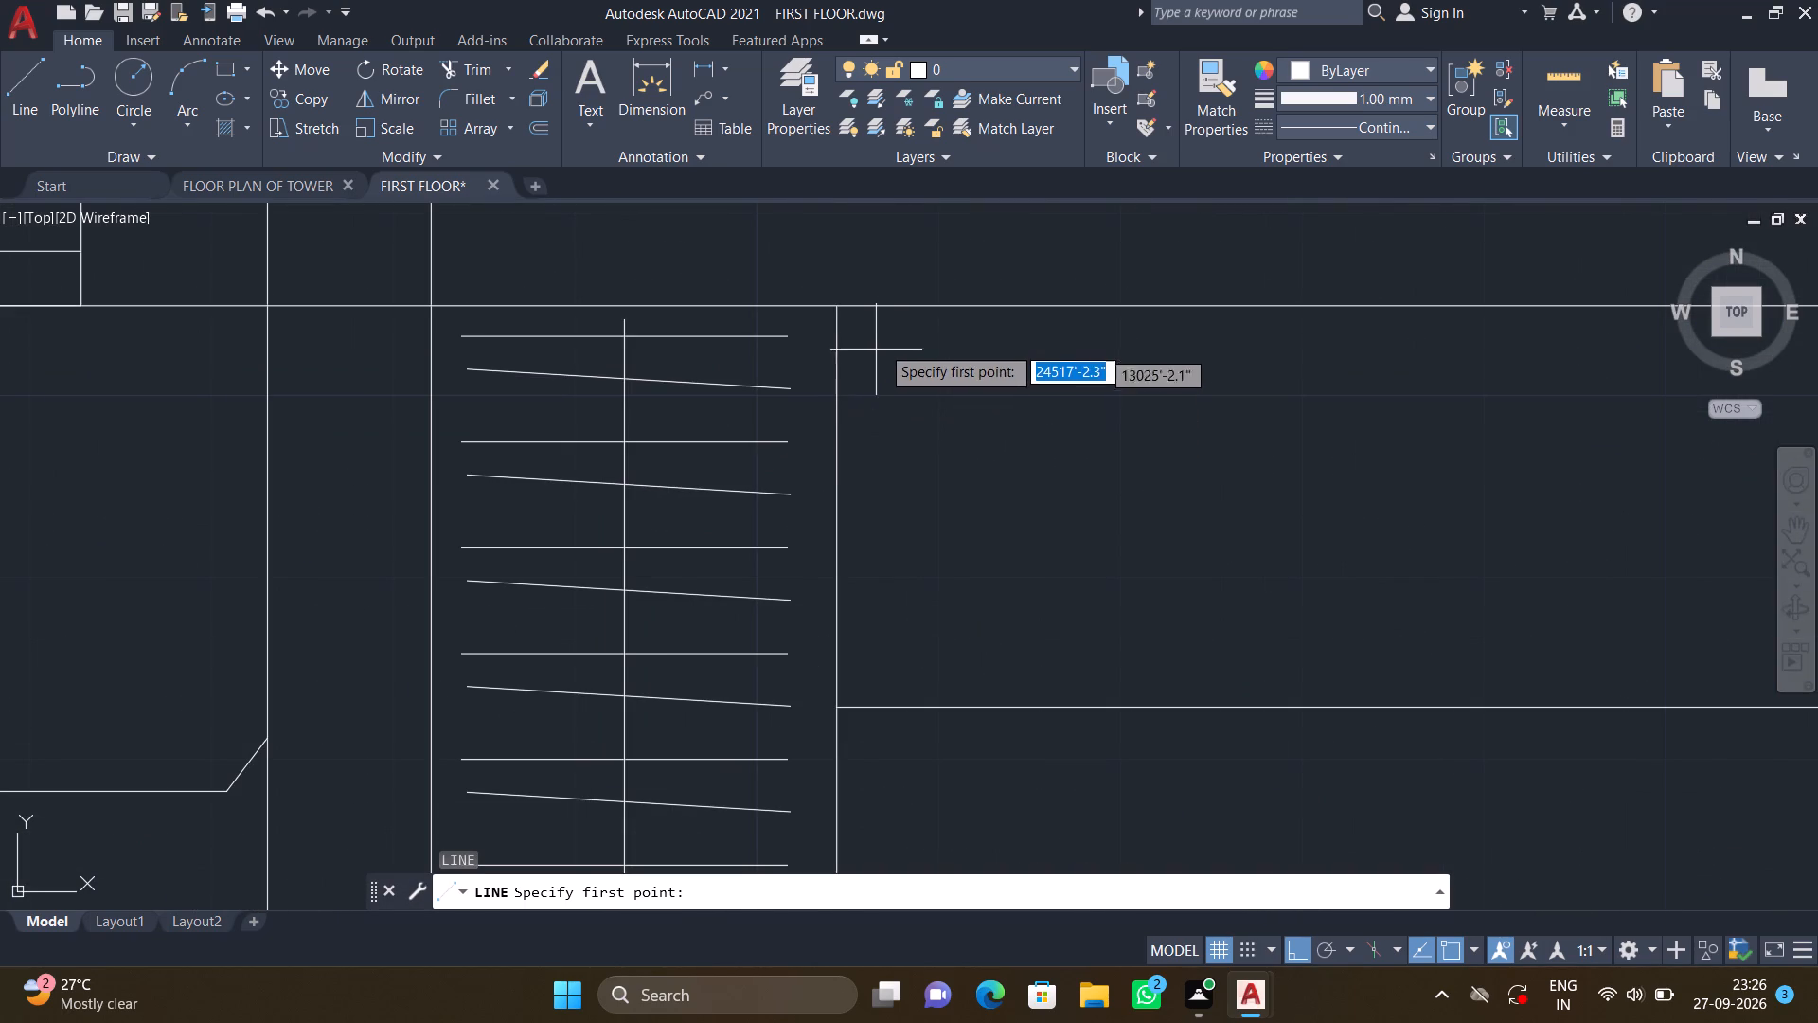
pyautogui.click(874, 339)
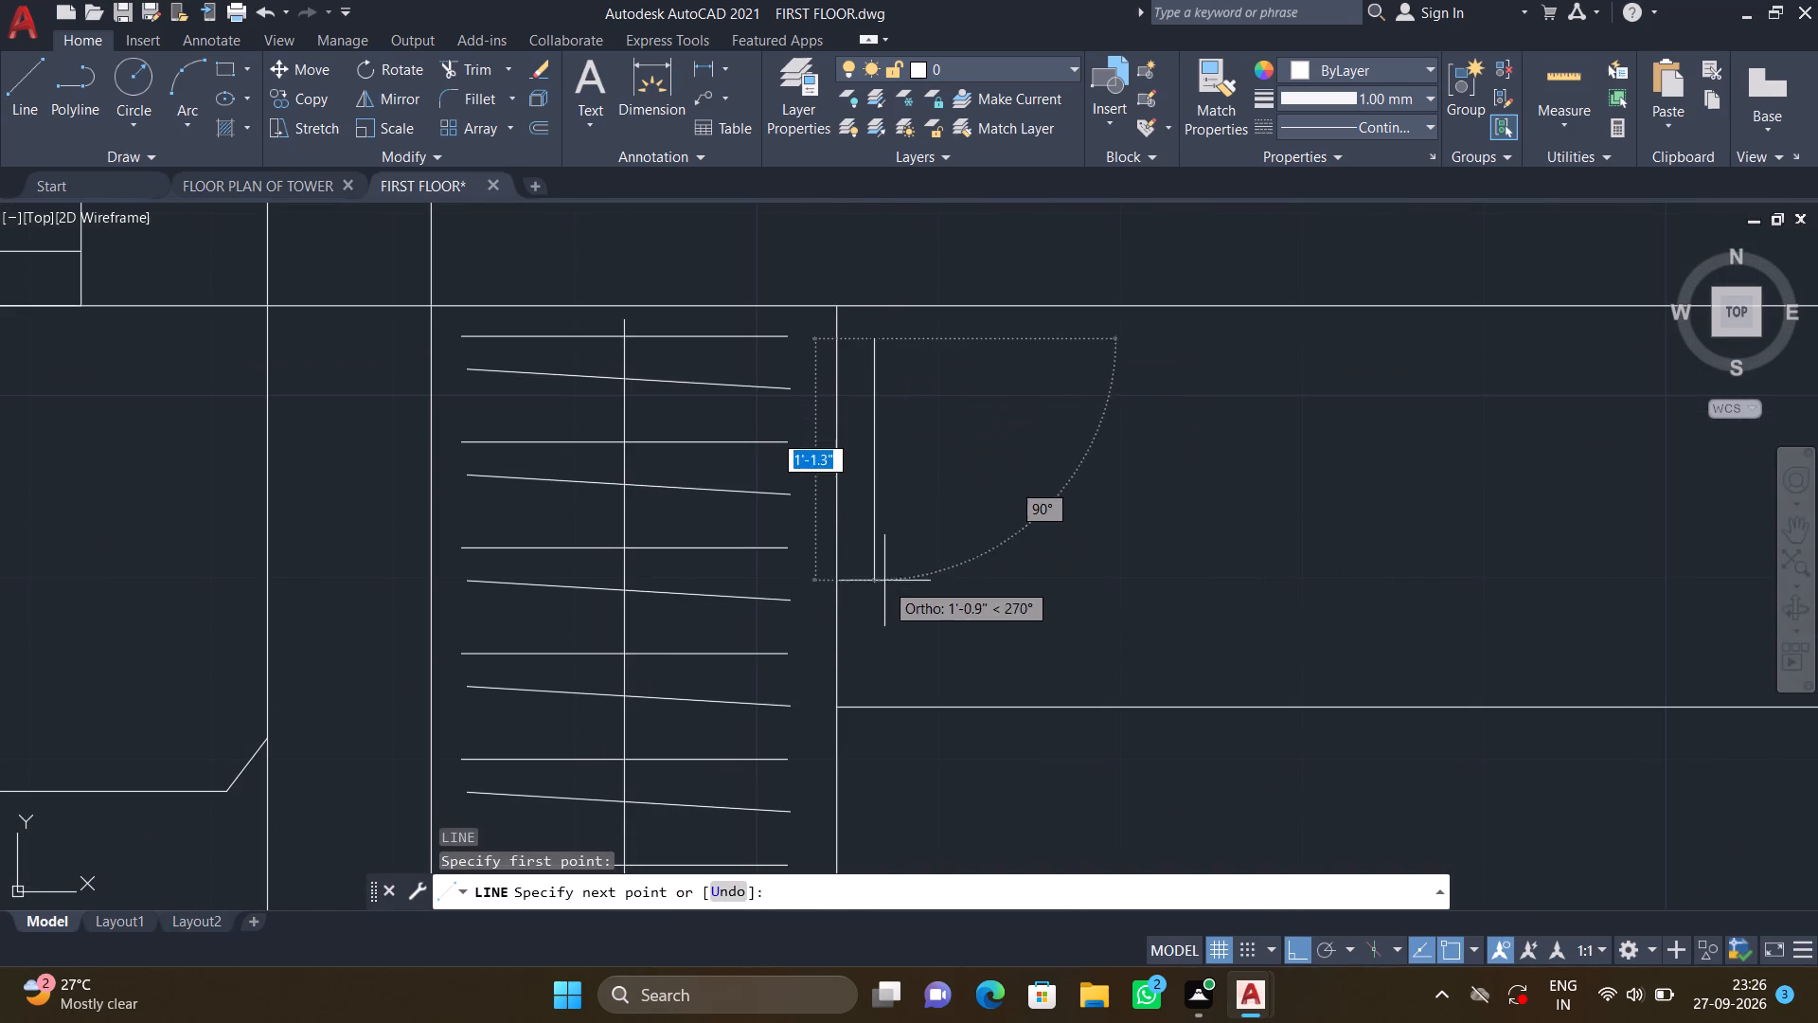
pyautogui.click(875, 688)
pyautogui.press('Return')
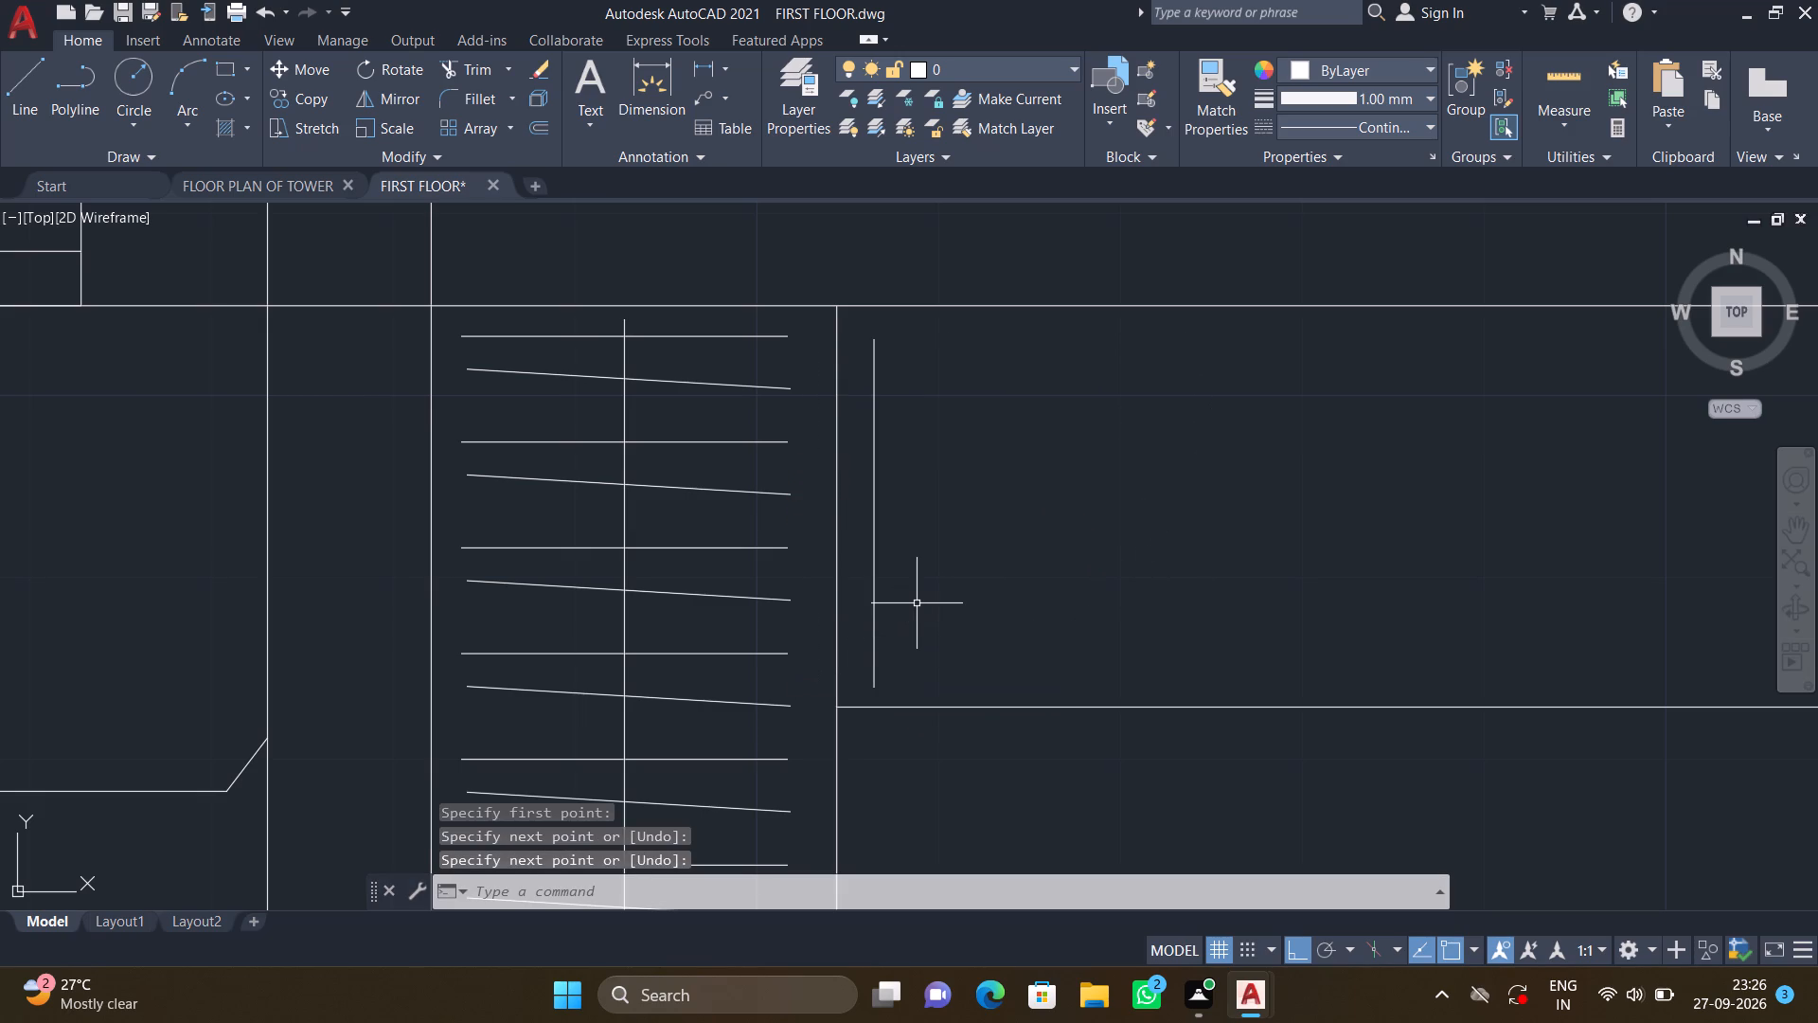
# With Ortho off, draw a slightly slanted line about 1'-7" long beside the new vertical hanger line.
pyautogui.press('F8')
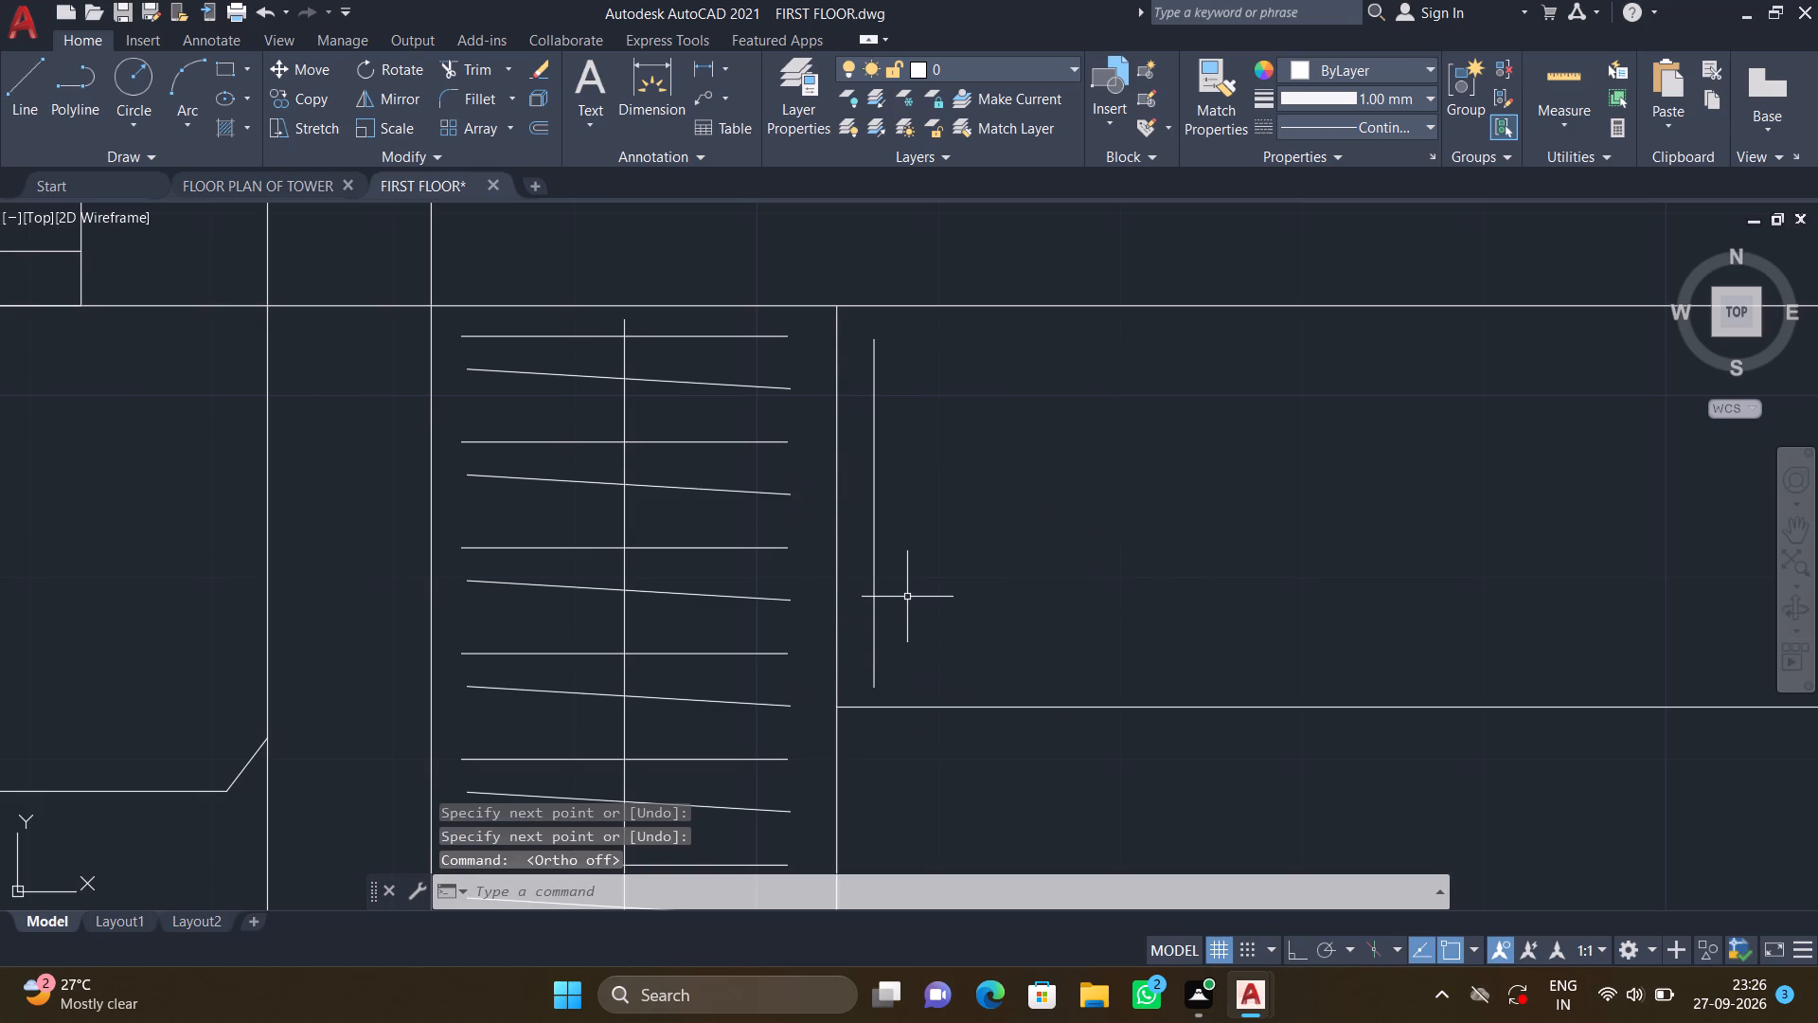
pyautogui.press('l')
pyautogui.press('Return')
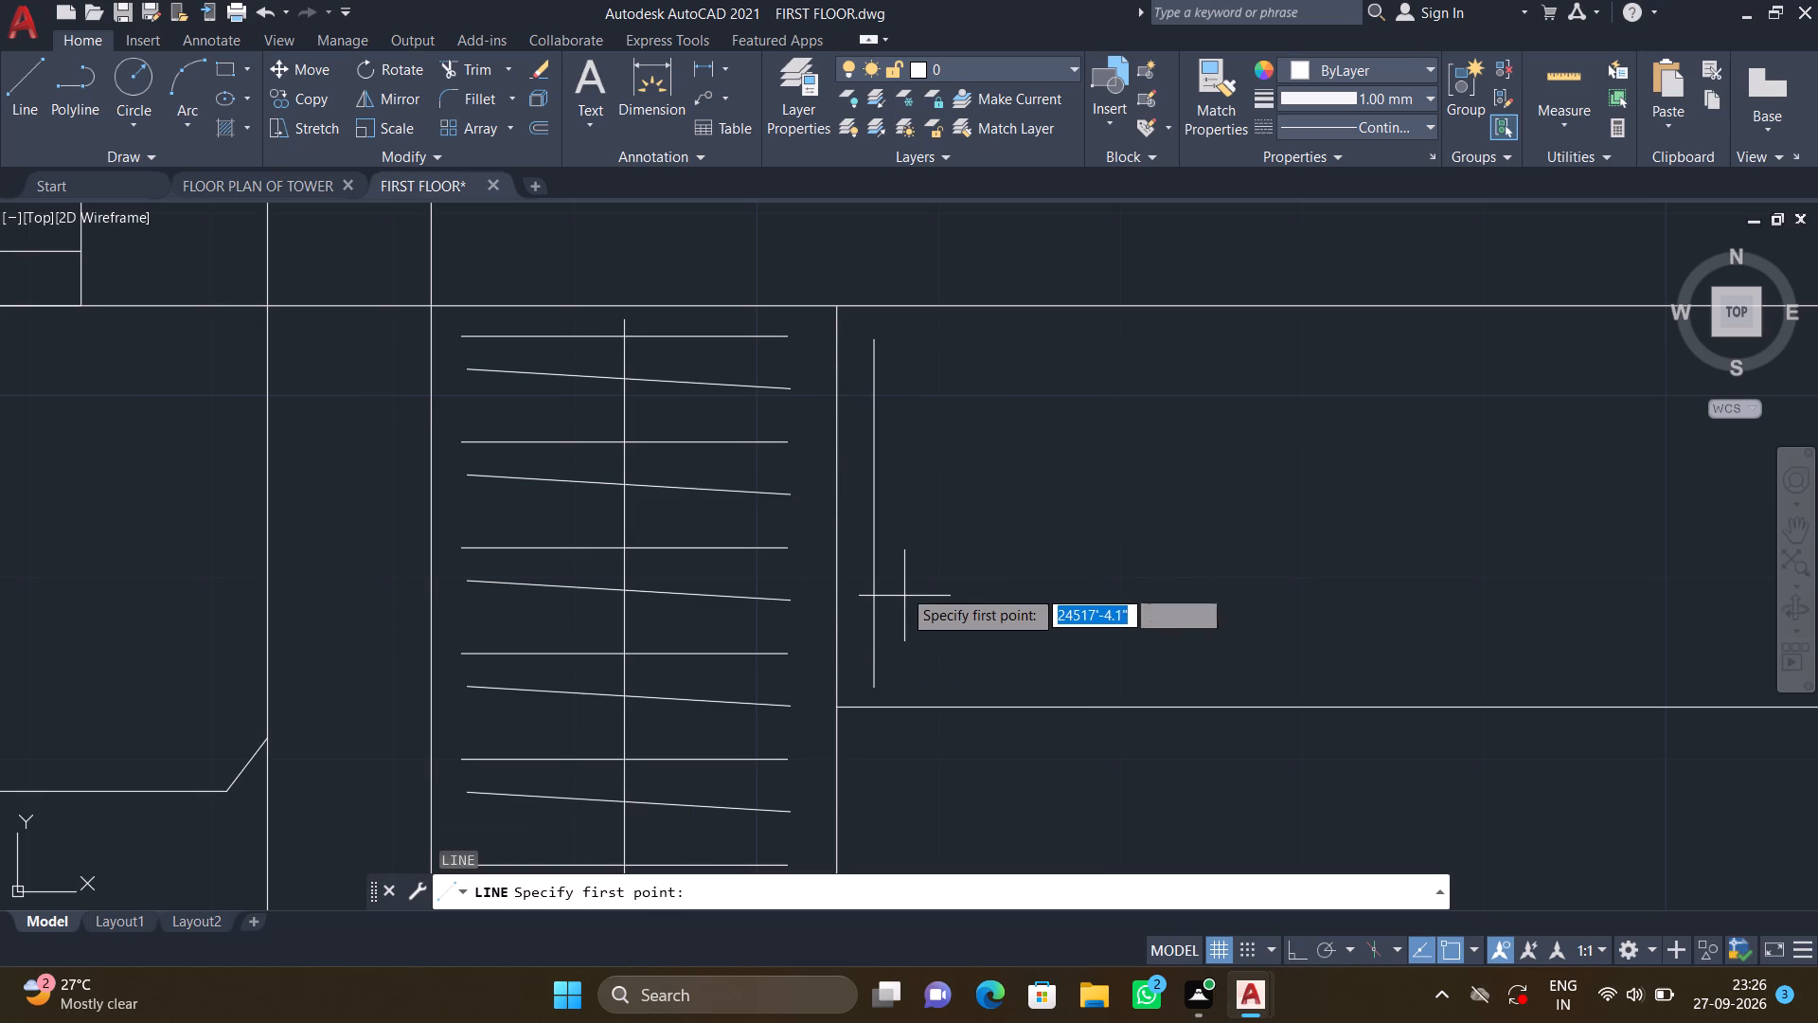
pyautogui.click(913, 339)
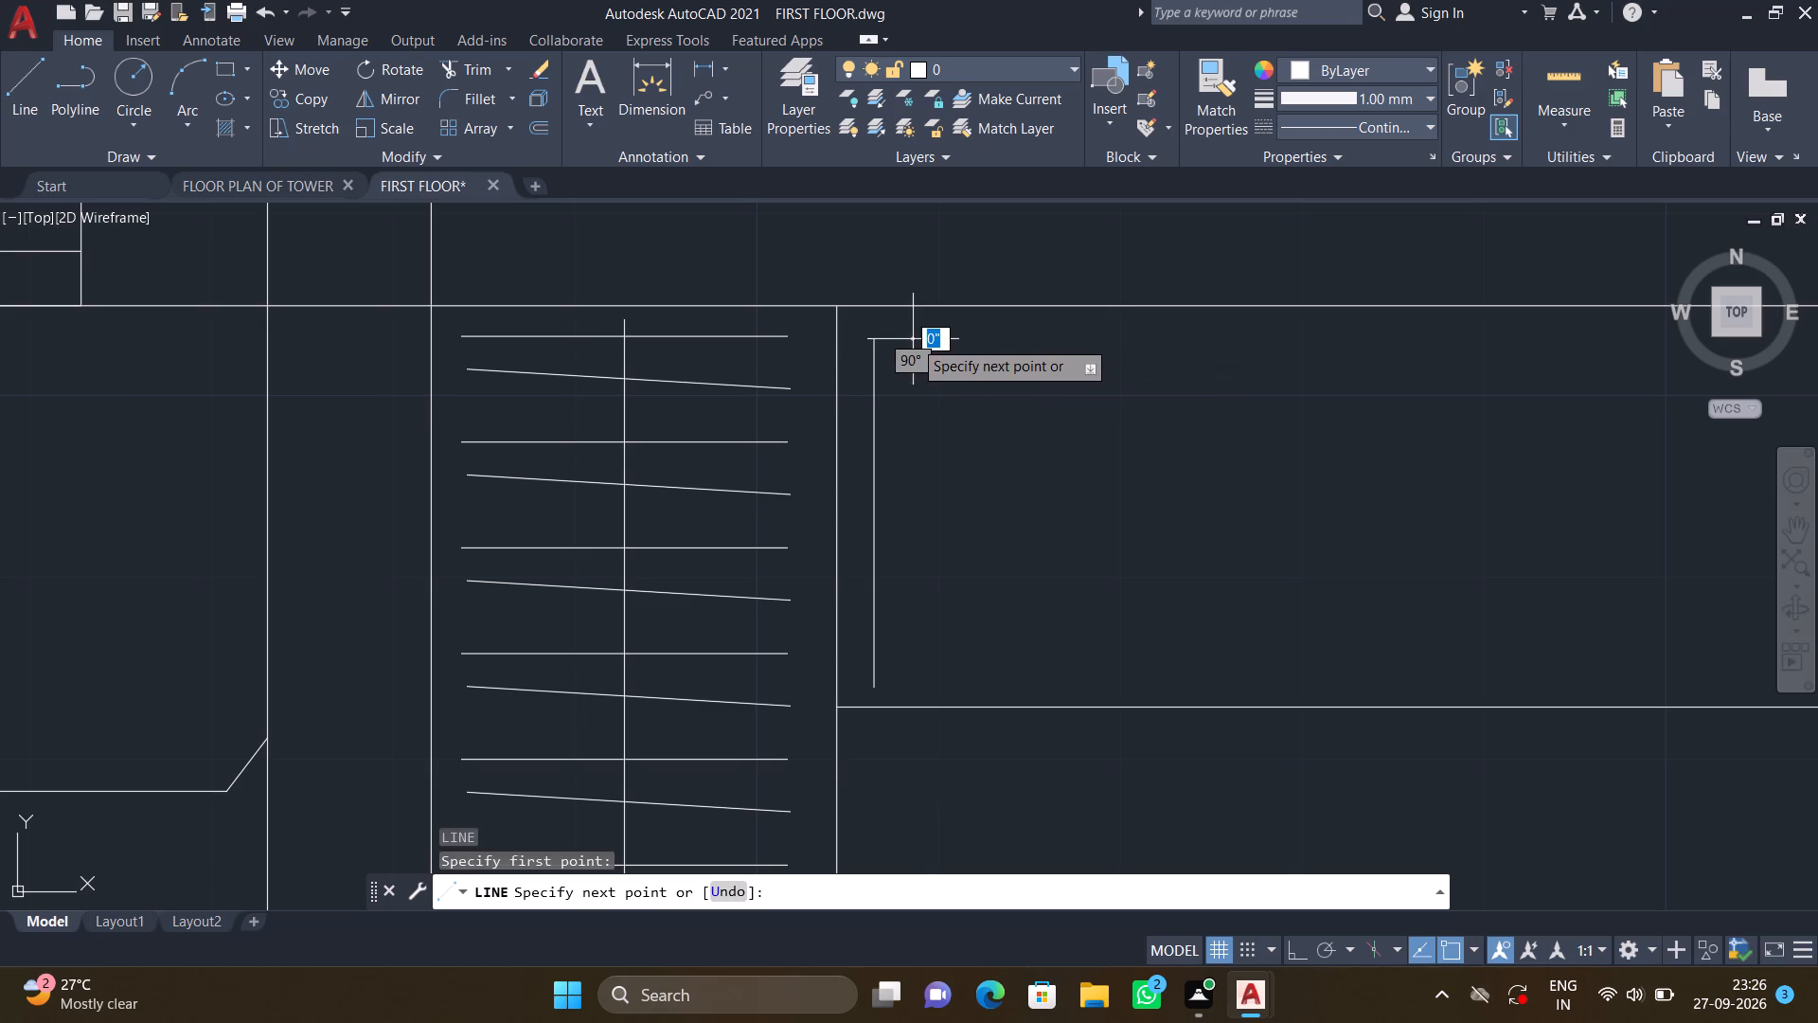
pyautogui.click(929, 679)
pyautogui.press('Return')
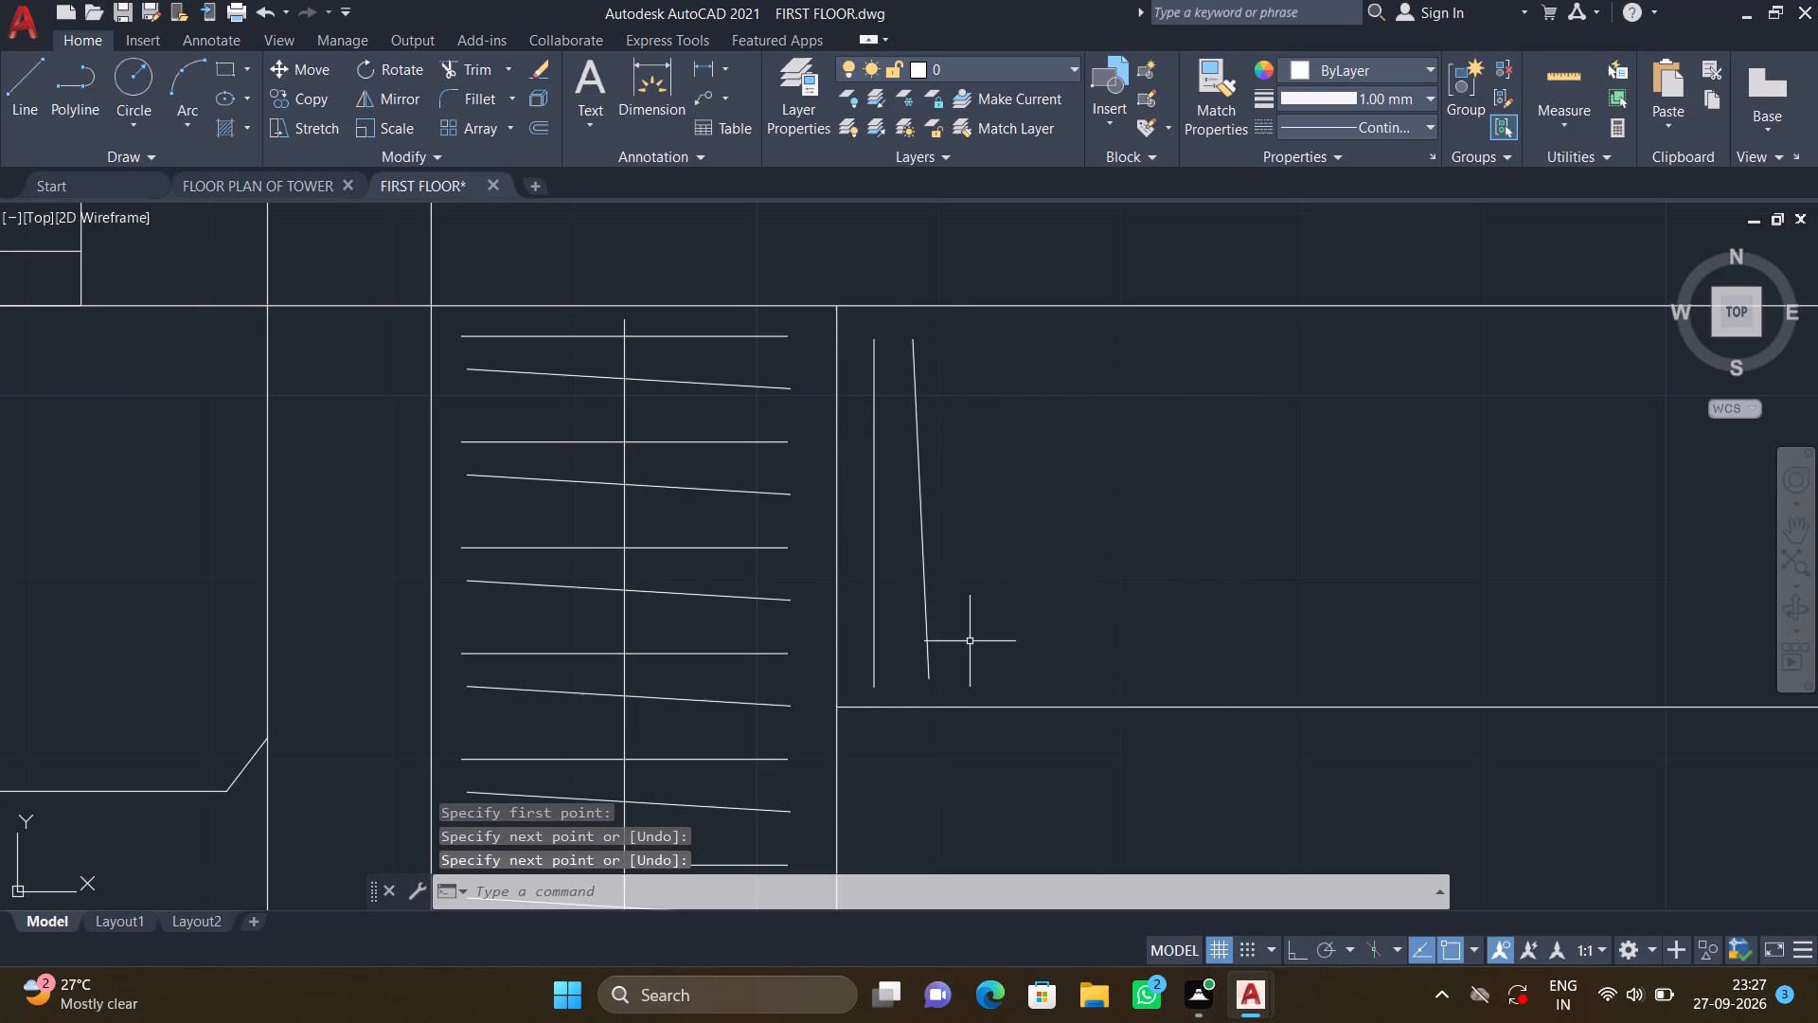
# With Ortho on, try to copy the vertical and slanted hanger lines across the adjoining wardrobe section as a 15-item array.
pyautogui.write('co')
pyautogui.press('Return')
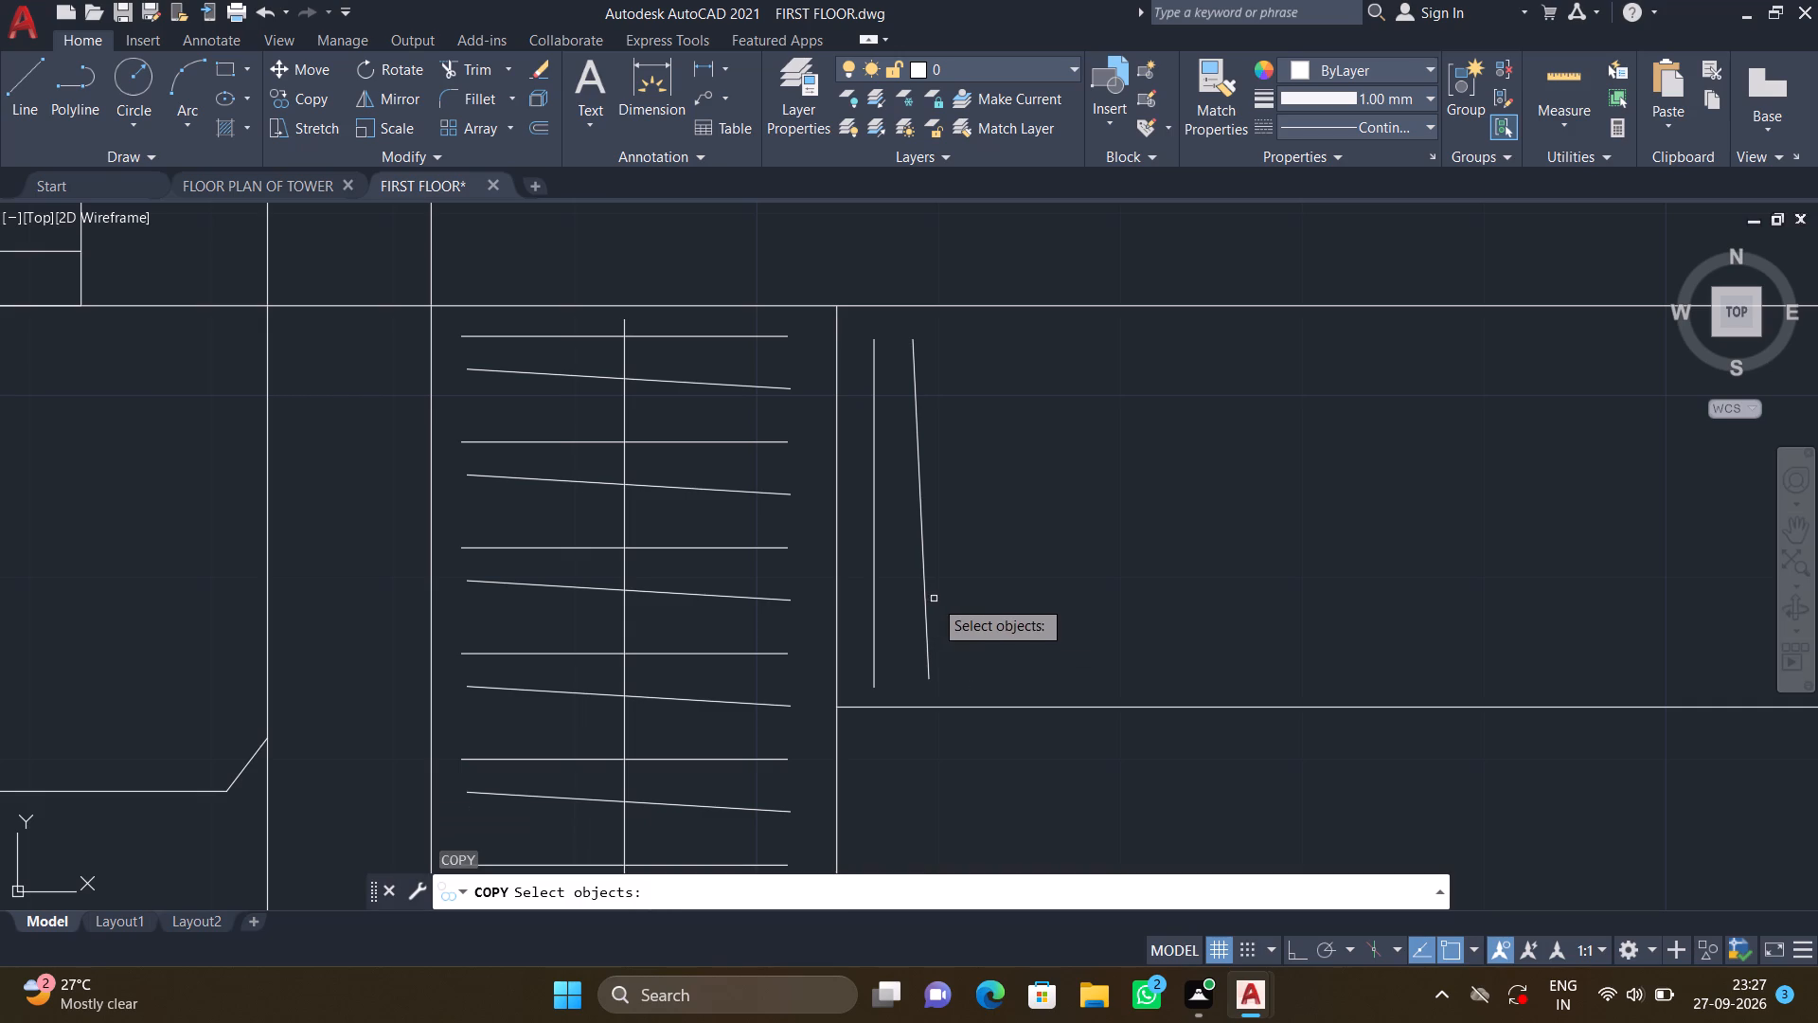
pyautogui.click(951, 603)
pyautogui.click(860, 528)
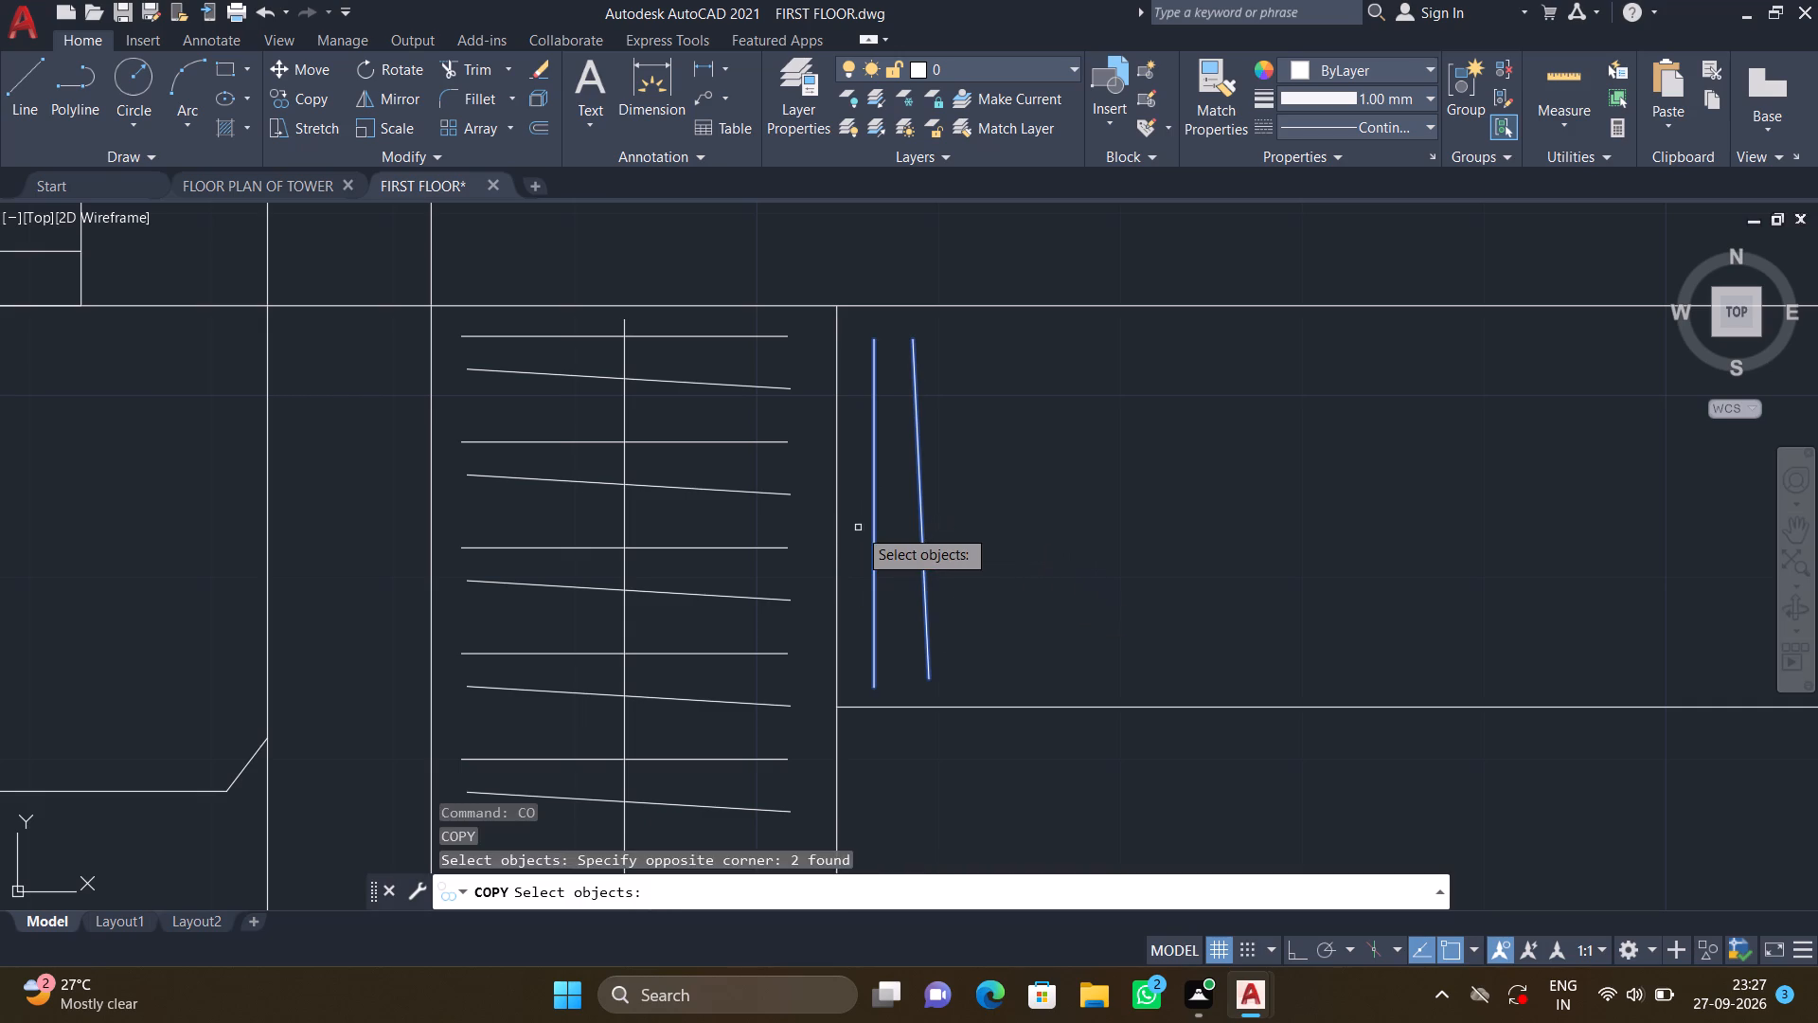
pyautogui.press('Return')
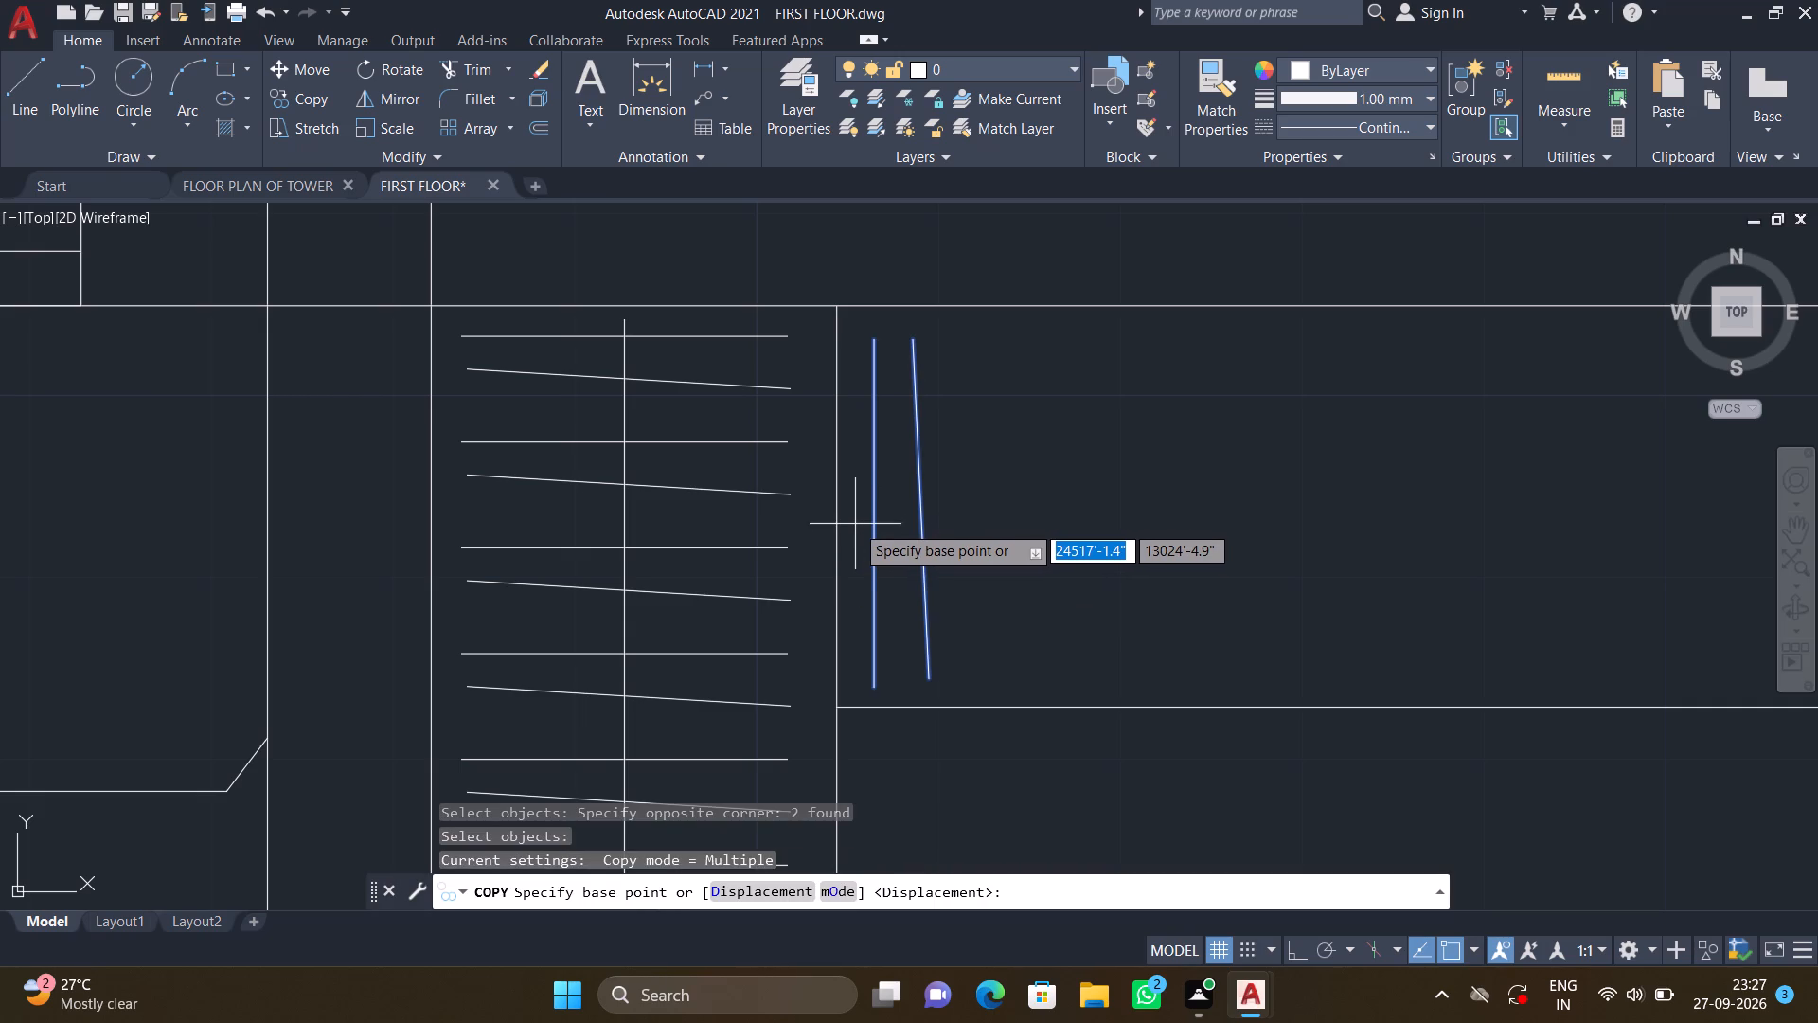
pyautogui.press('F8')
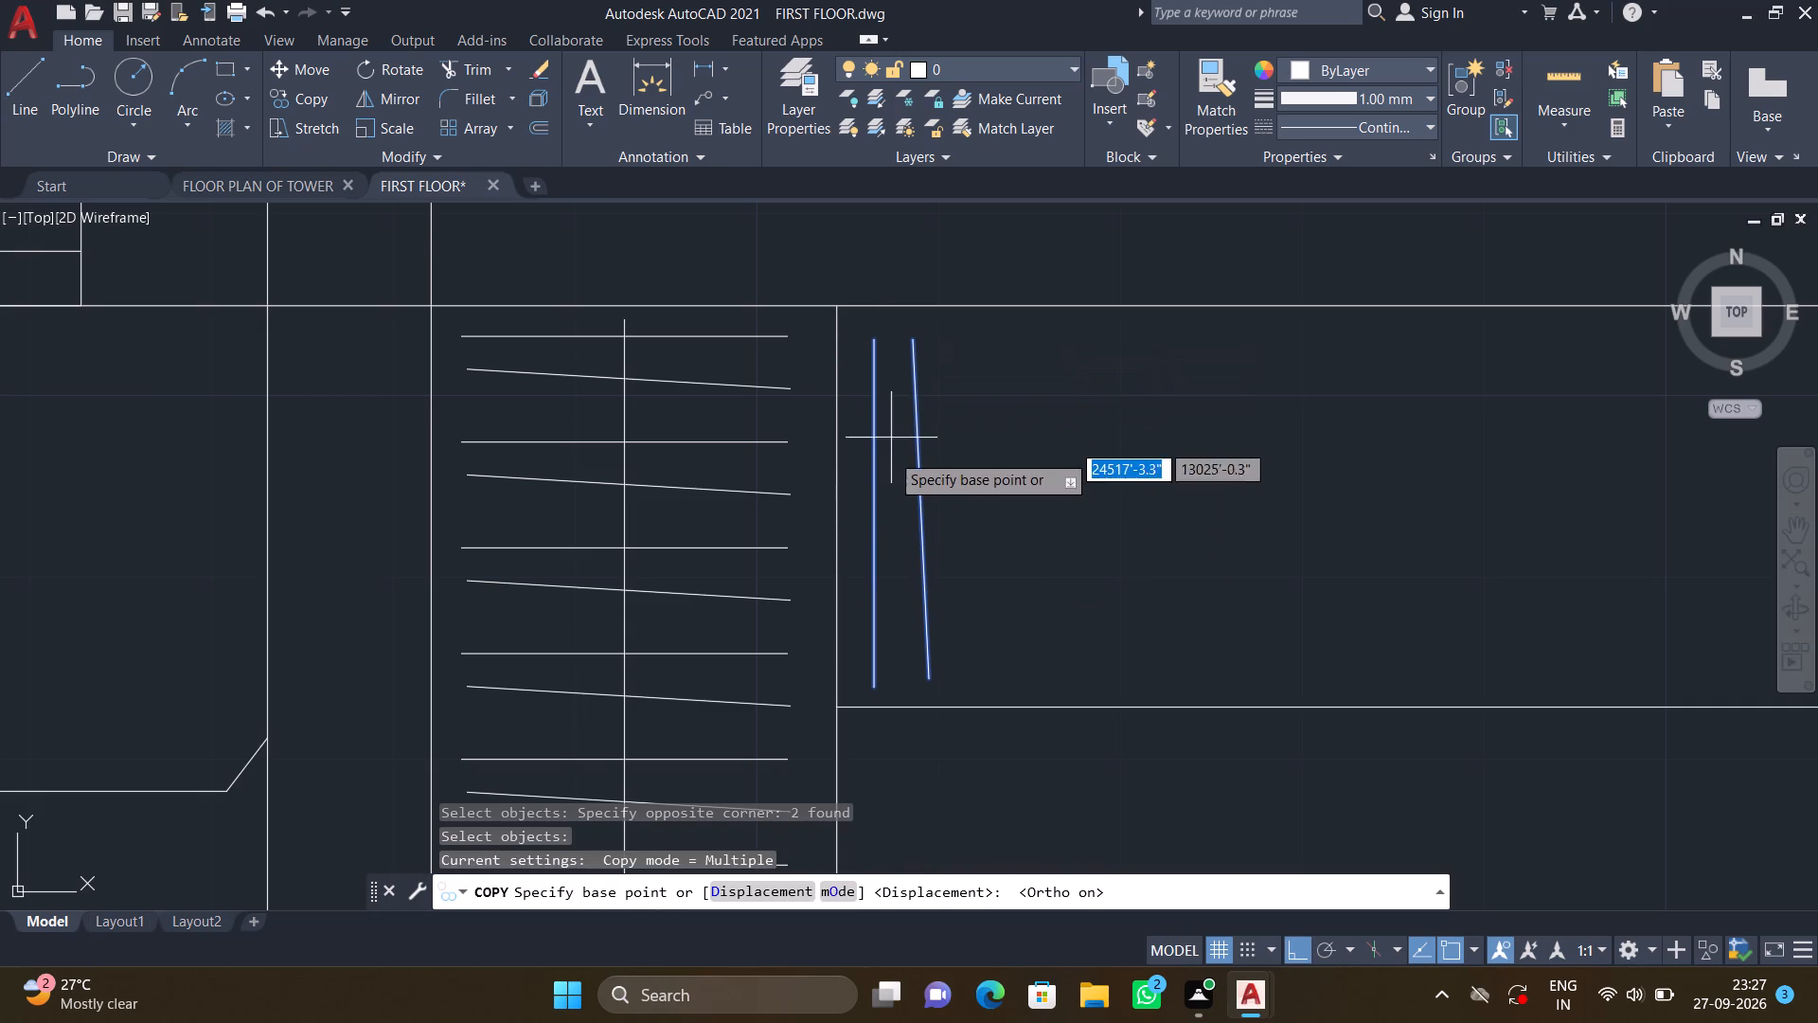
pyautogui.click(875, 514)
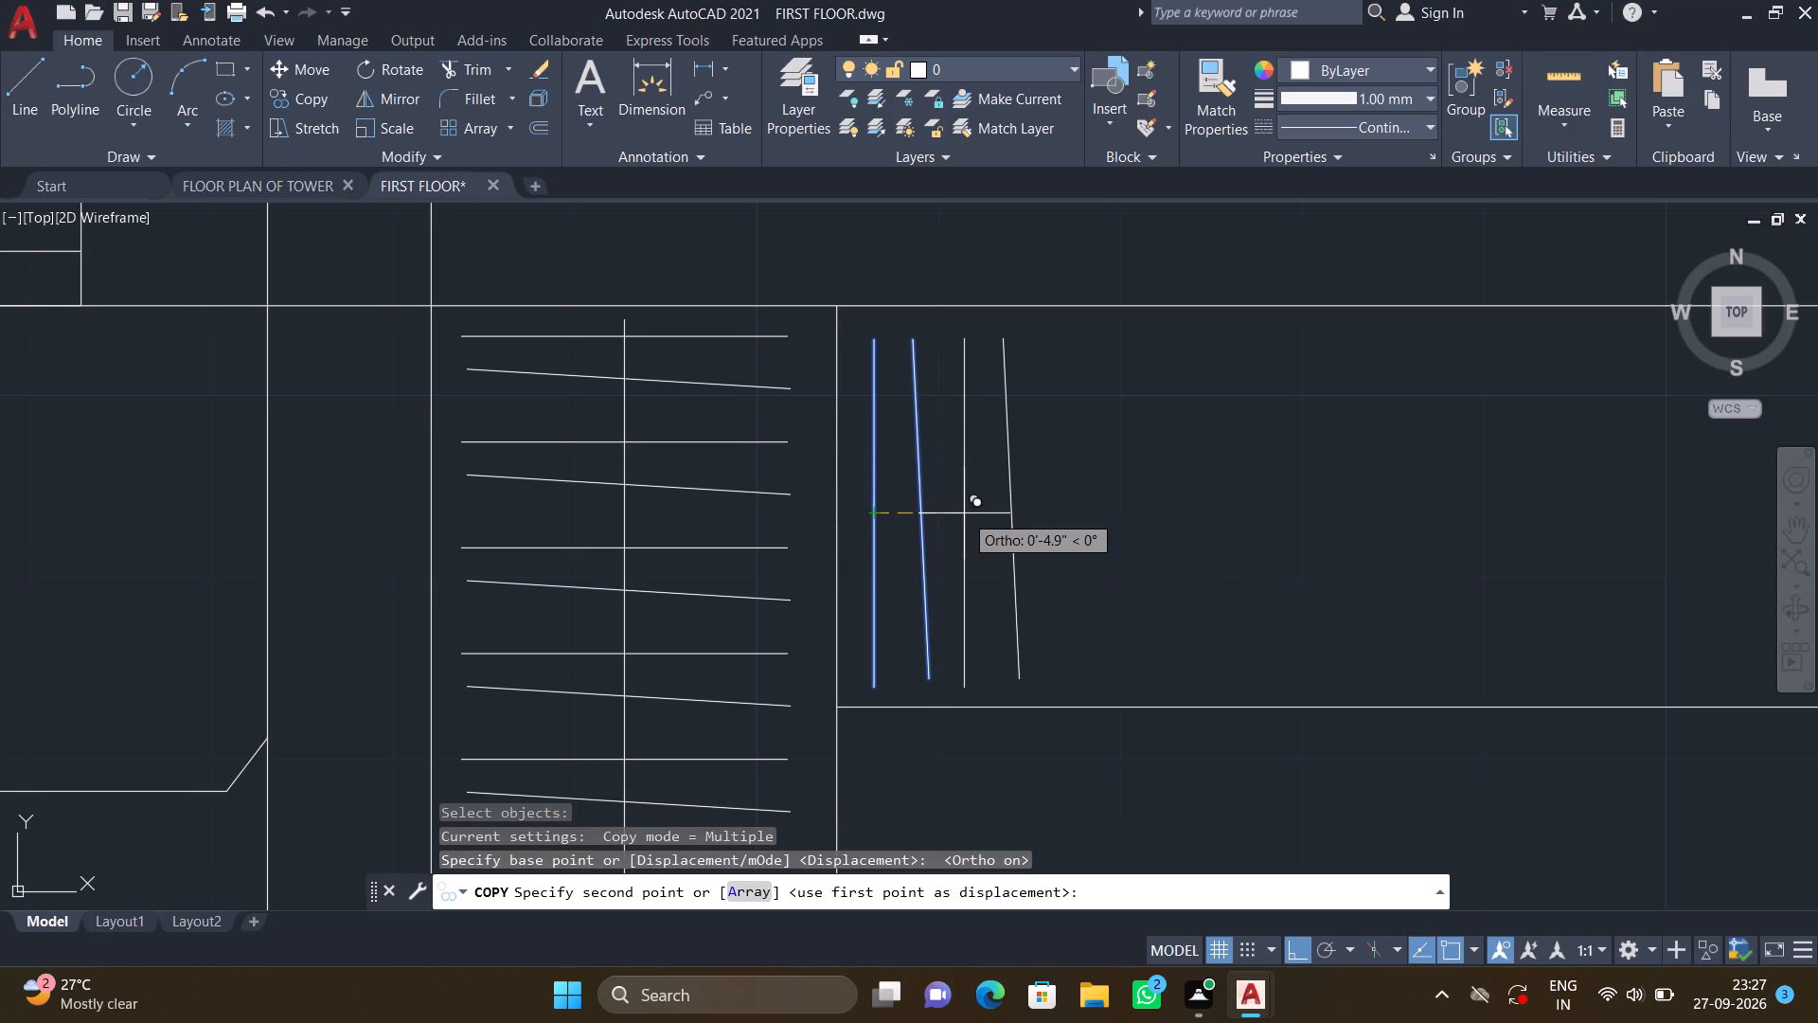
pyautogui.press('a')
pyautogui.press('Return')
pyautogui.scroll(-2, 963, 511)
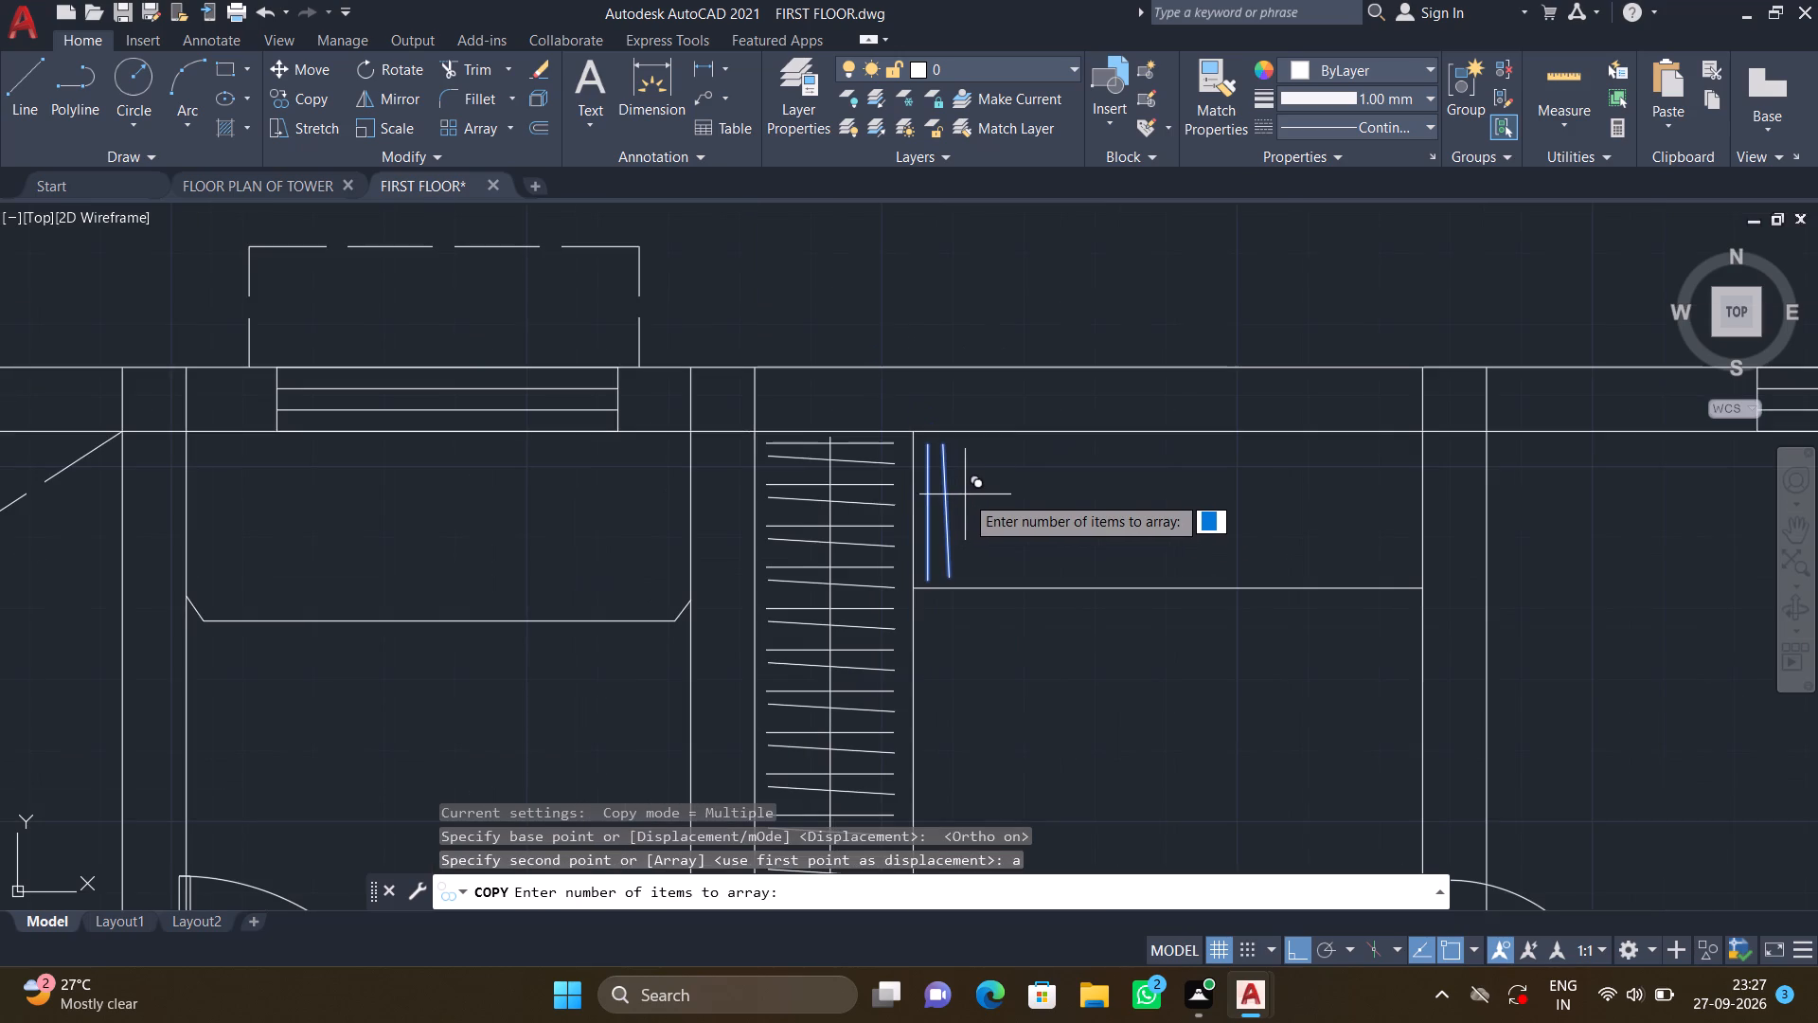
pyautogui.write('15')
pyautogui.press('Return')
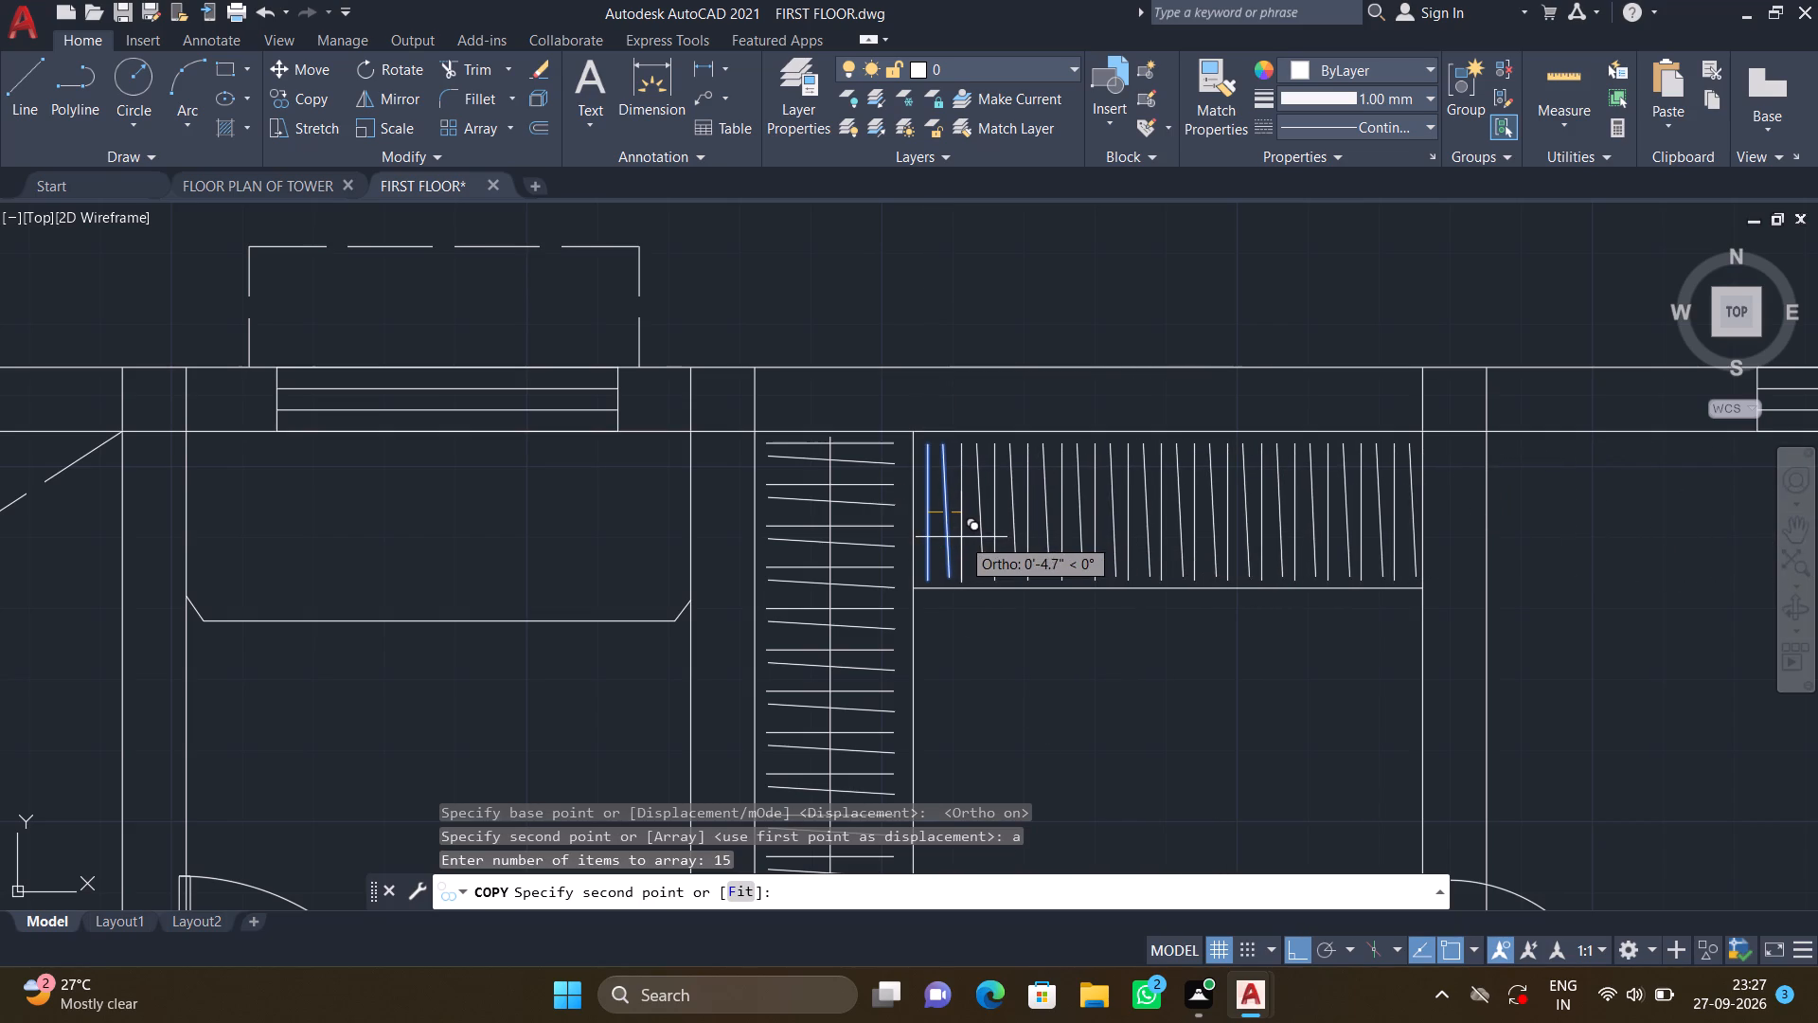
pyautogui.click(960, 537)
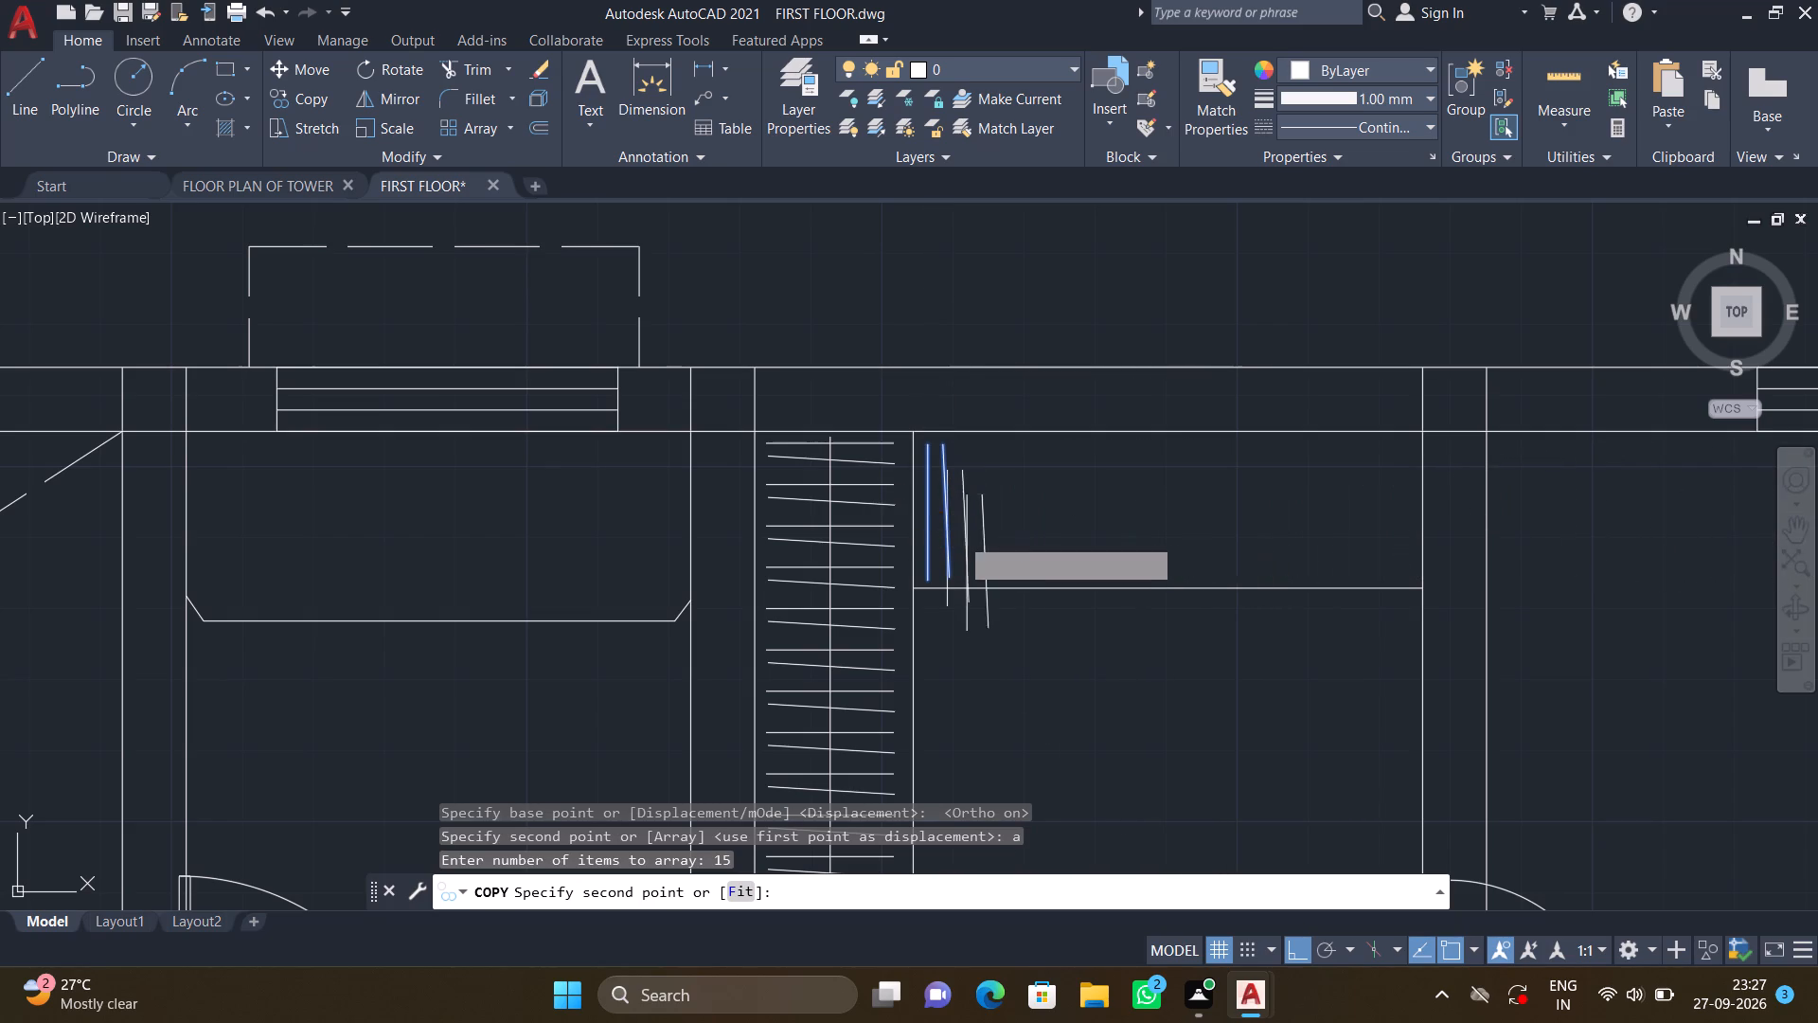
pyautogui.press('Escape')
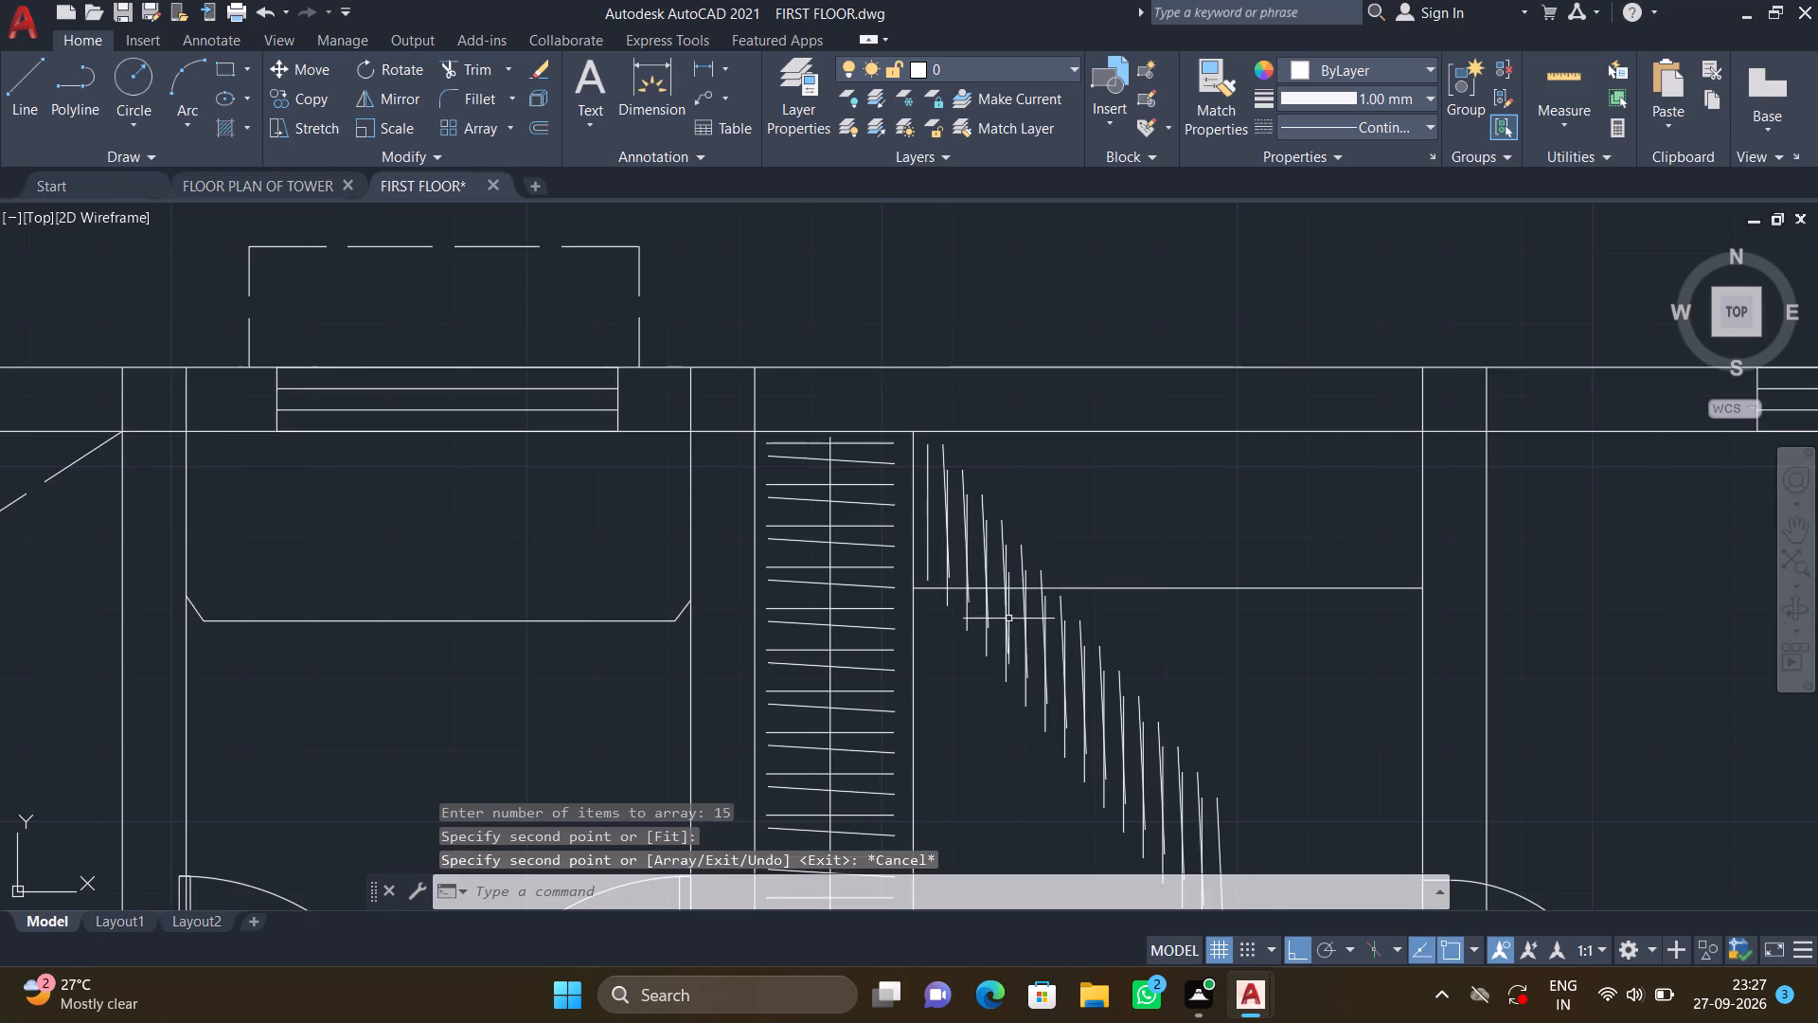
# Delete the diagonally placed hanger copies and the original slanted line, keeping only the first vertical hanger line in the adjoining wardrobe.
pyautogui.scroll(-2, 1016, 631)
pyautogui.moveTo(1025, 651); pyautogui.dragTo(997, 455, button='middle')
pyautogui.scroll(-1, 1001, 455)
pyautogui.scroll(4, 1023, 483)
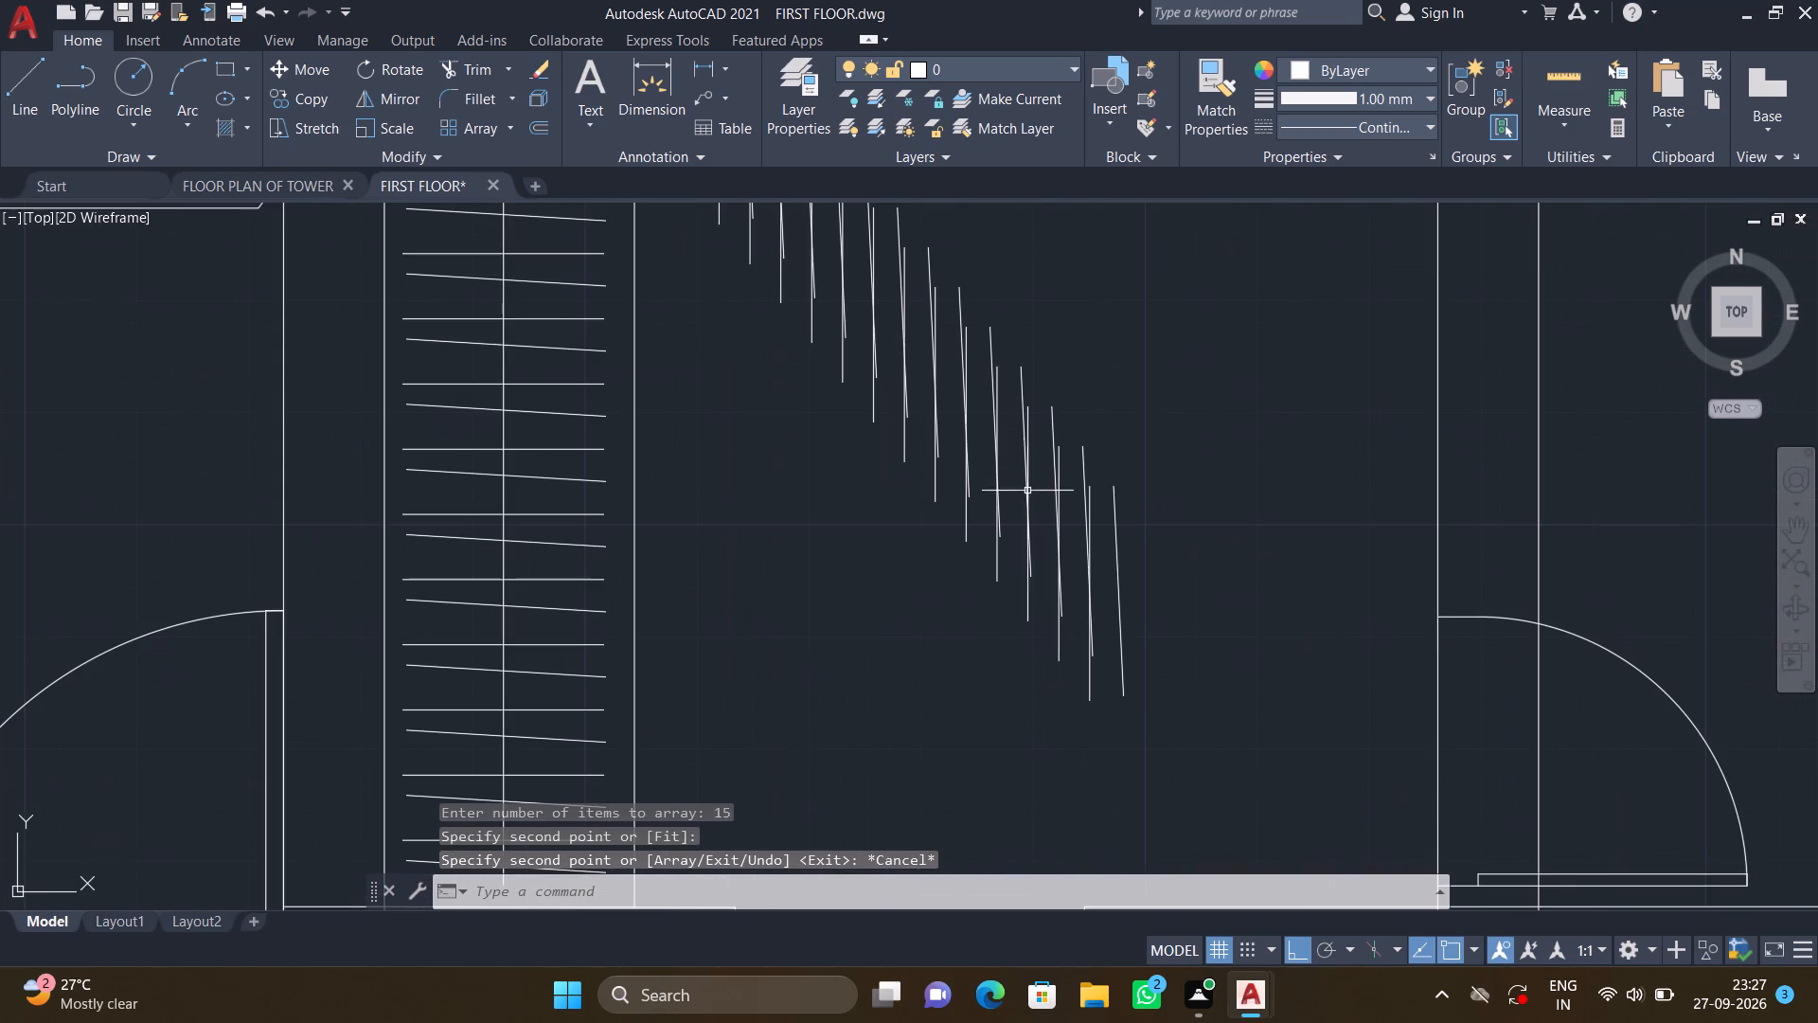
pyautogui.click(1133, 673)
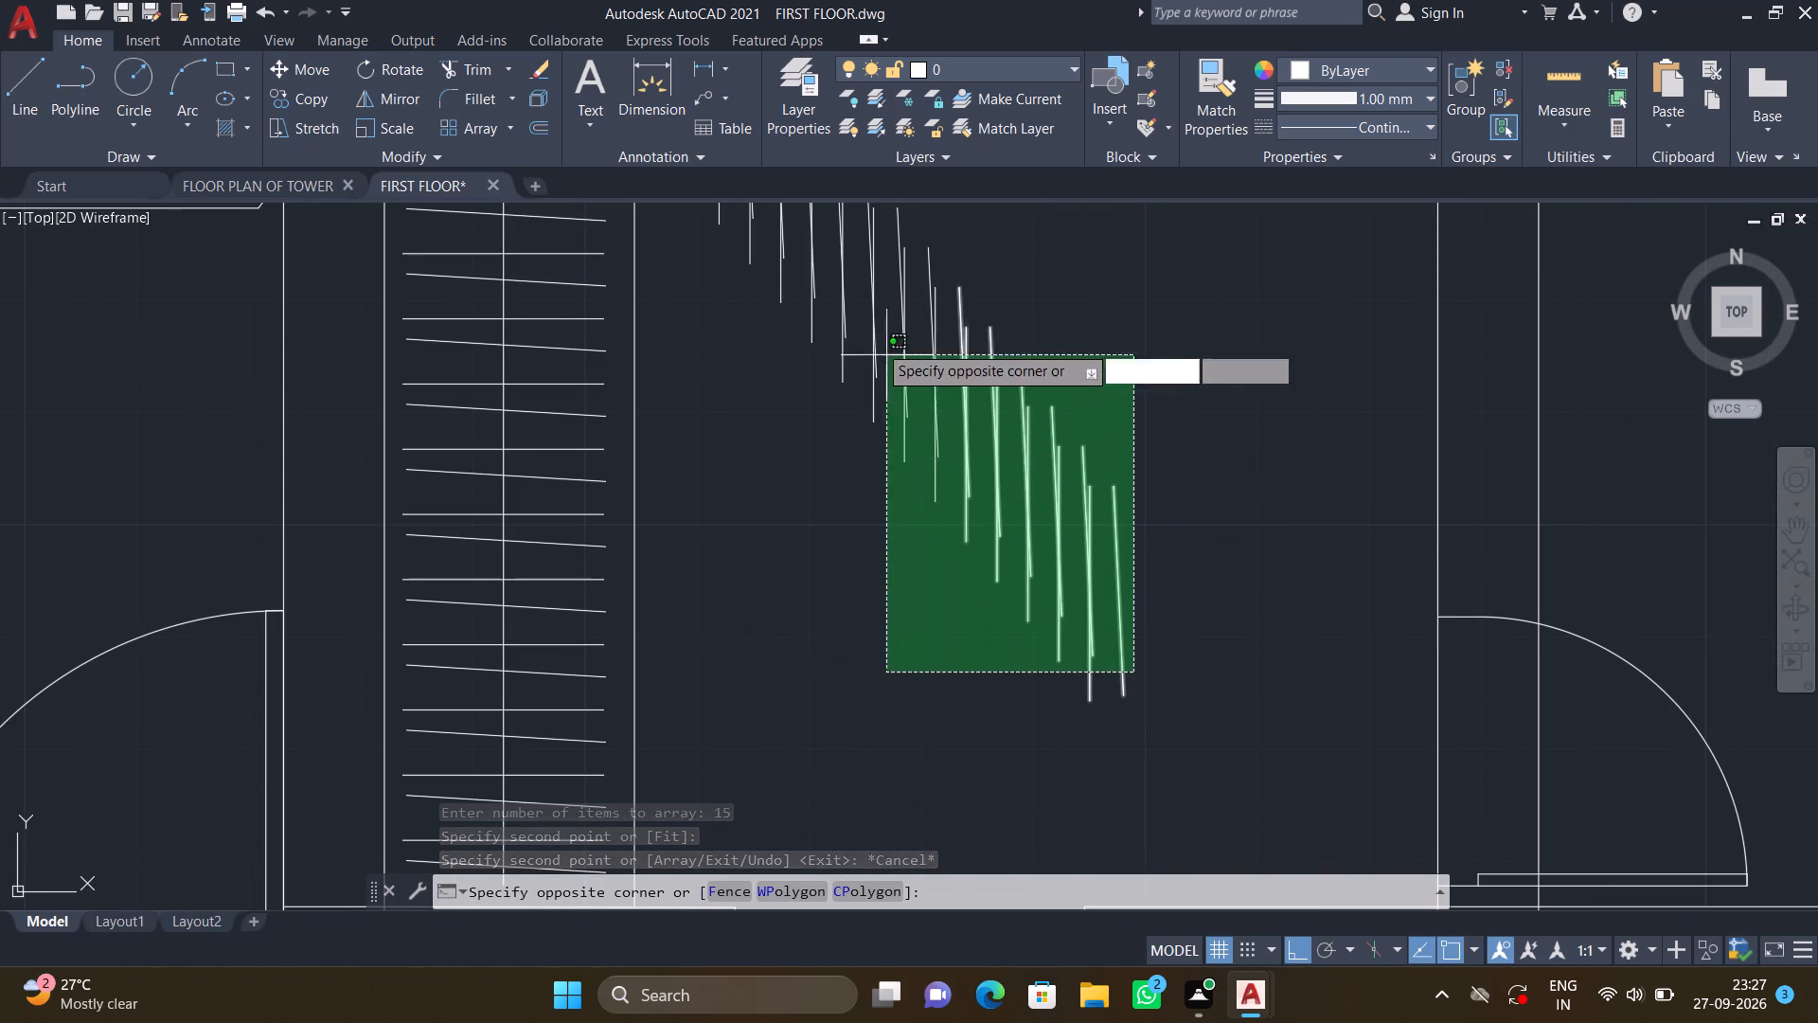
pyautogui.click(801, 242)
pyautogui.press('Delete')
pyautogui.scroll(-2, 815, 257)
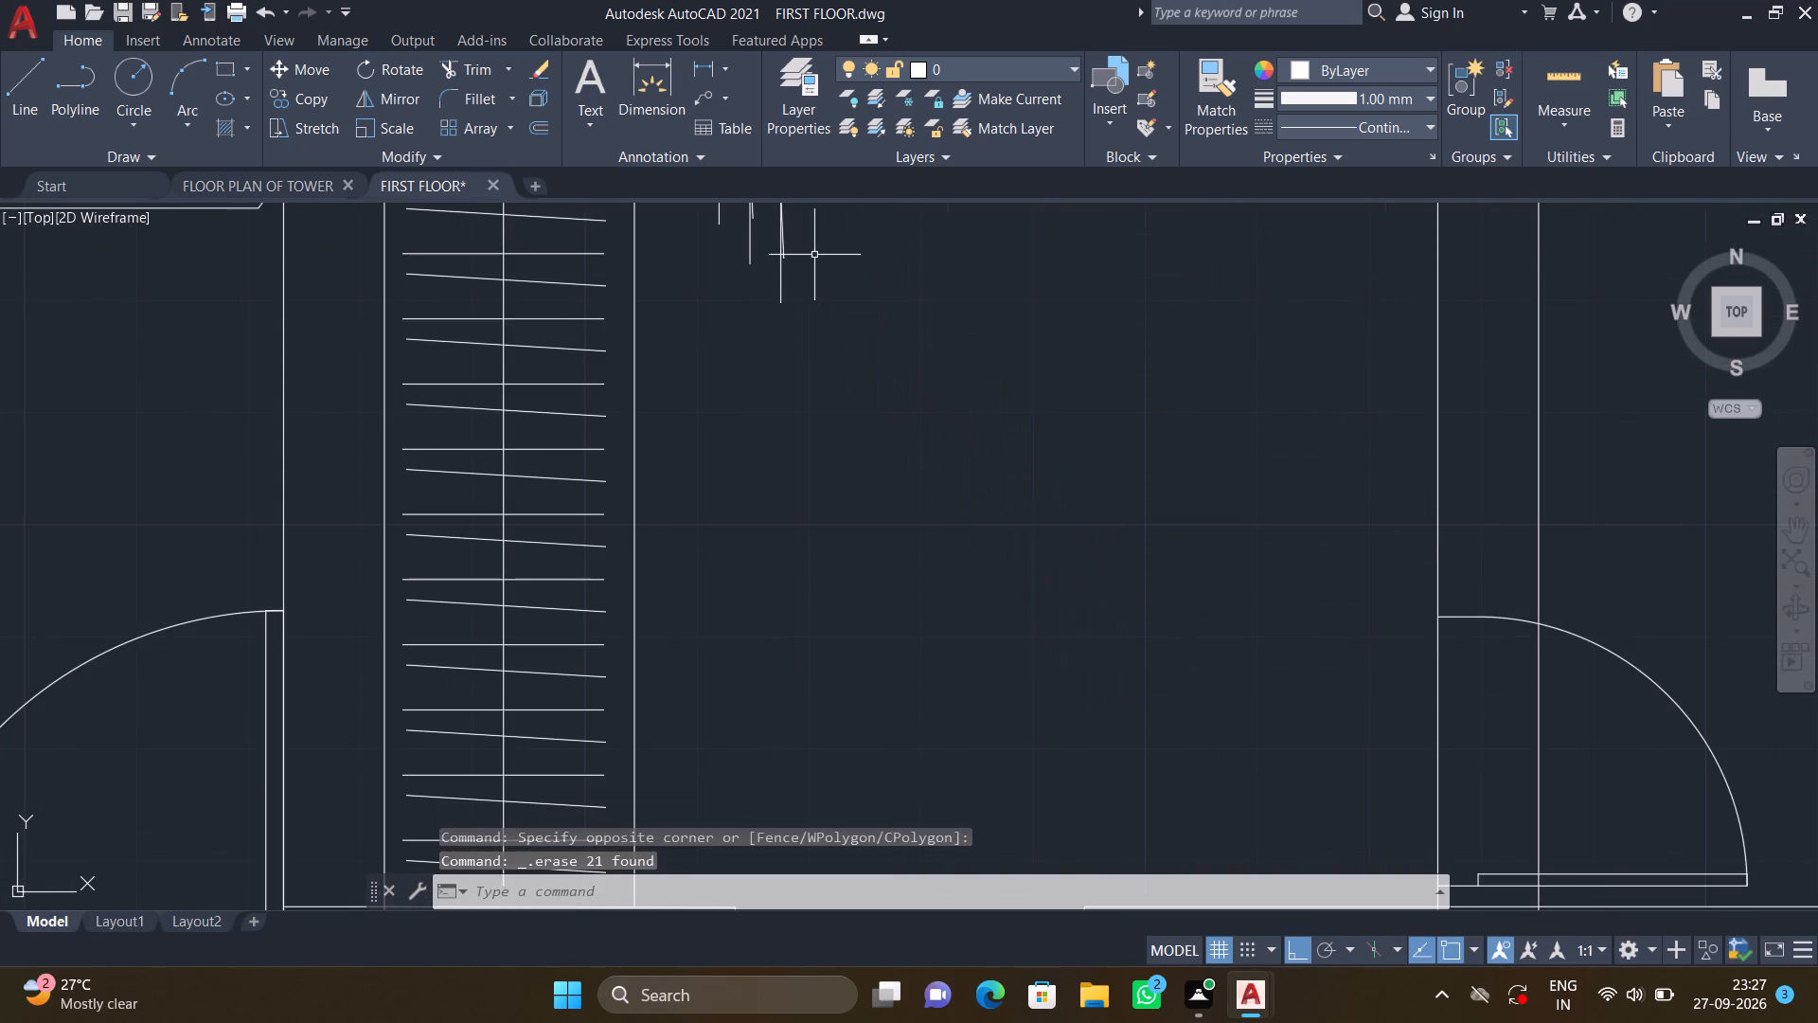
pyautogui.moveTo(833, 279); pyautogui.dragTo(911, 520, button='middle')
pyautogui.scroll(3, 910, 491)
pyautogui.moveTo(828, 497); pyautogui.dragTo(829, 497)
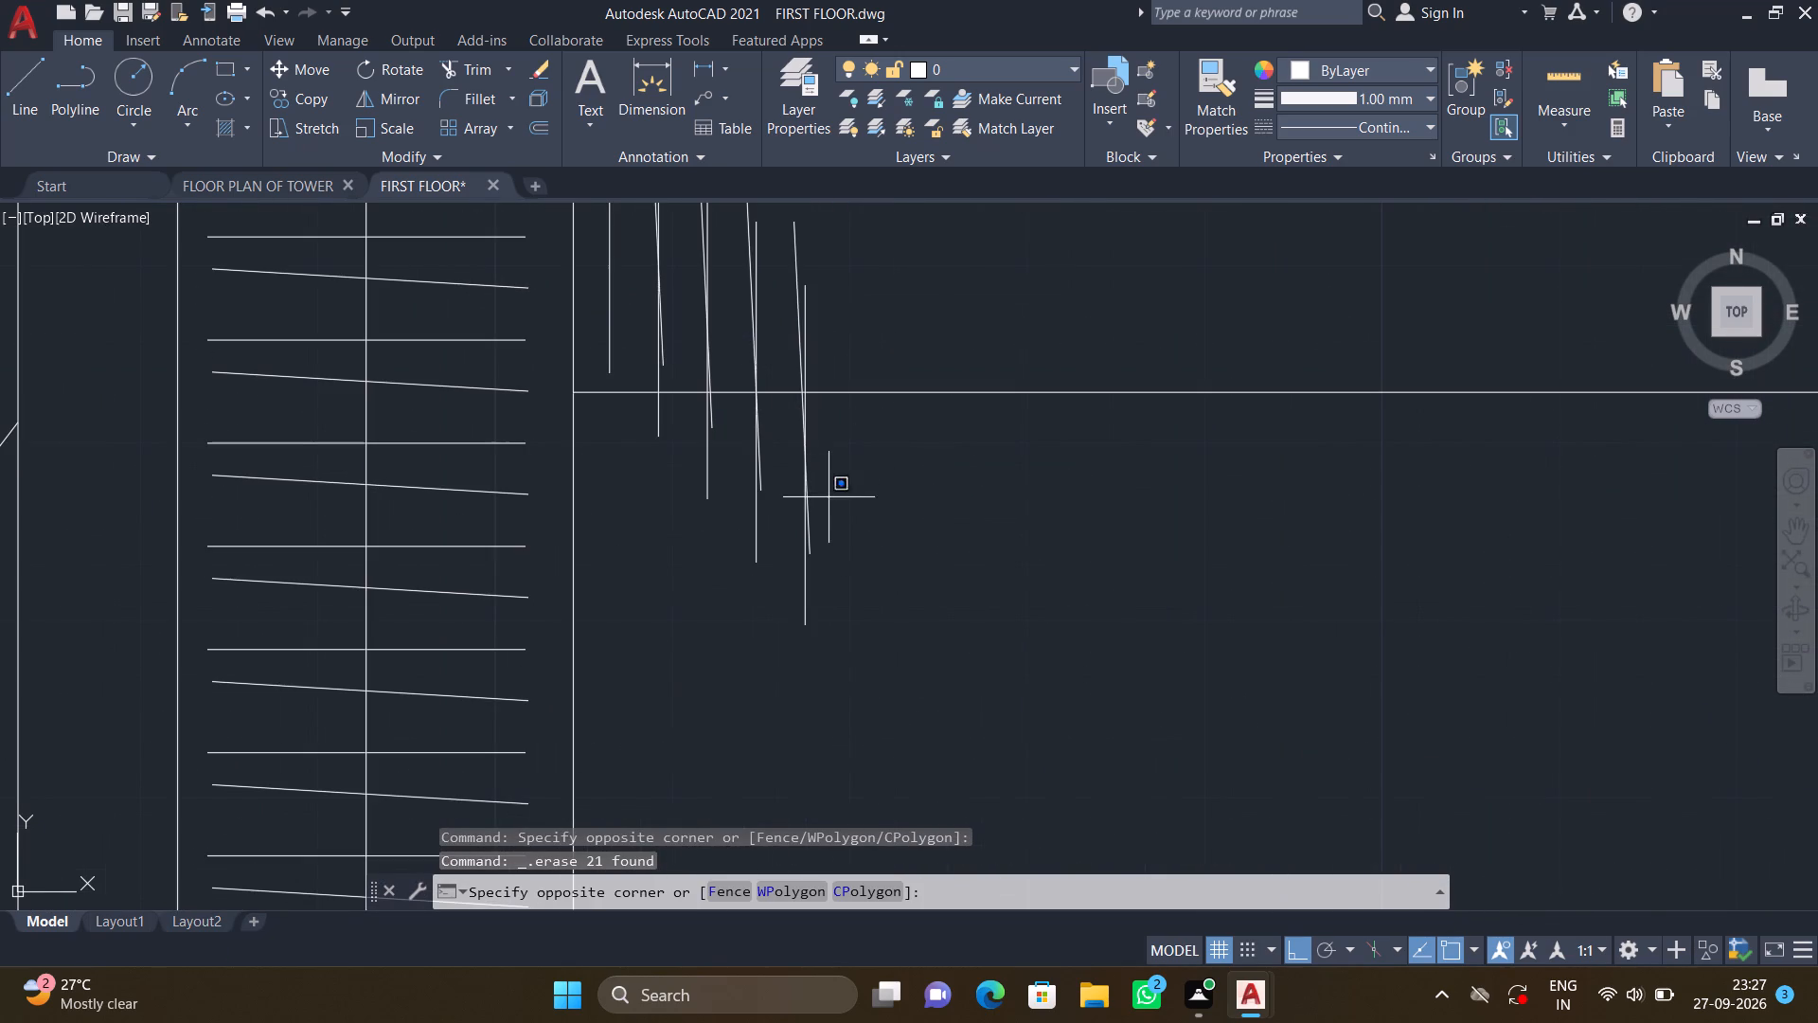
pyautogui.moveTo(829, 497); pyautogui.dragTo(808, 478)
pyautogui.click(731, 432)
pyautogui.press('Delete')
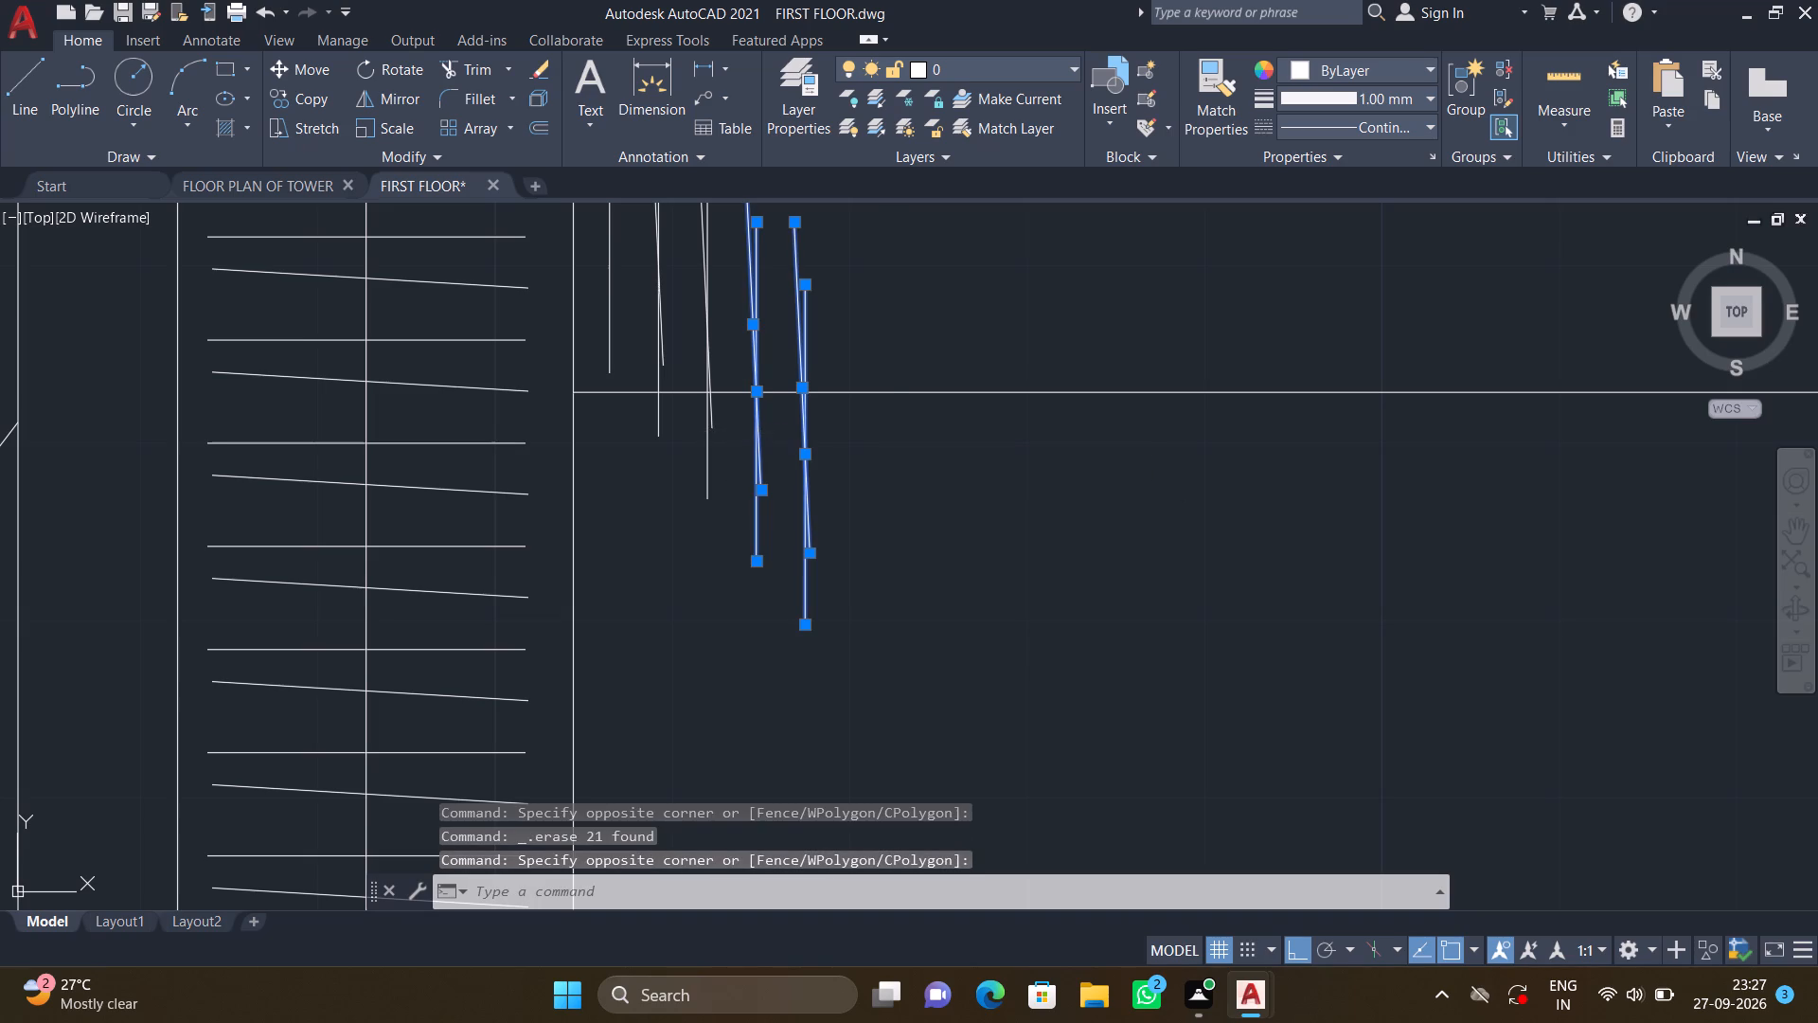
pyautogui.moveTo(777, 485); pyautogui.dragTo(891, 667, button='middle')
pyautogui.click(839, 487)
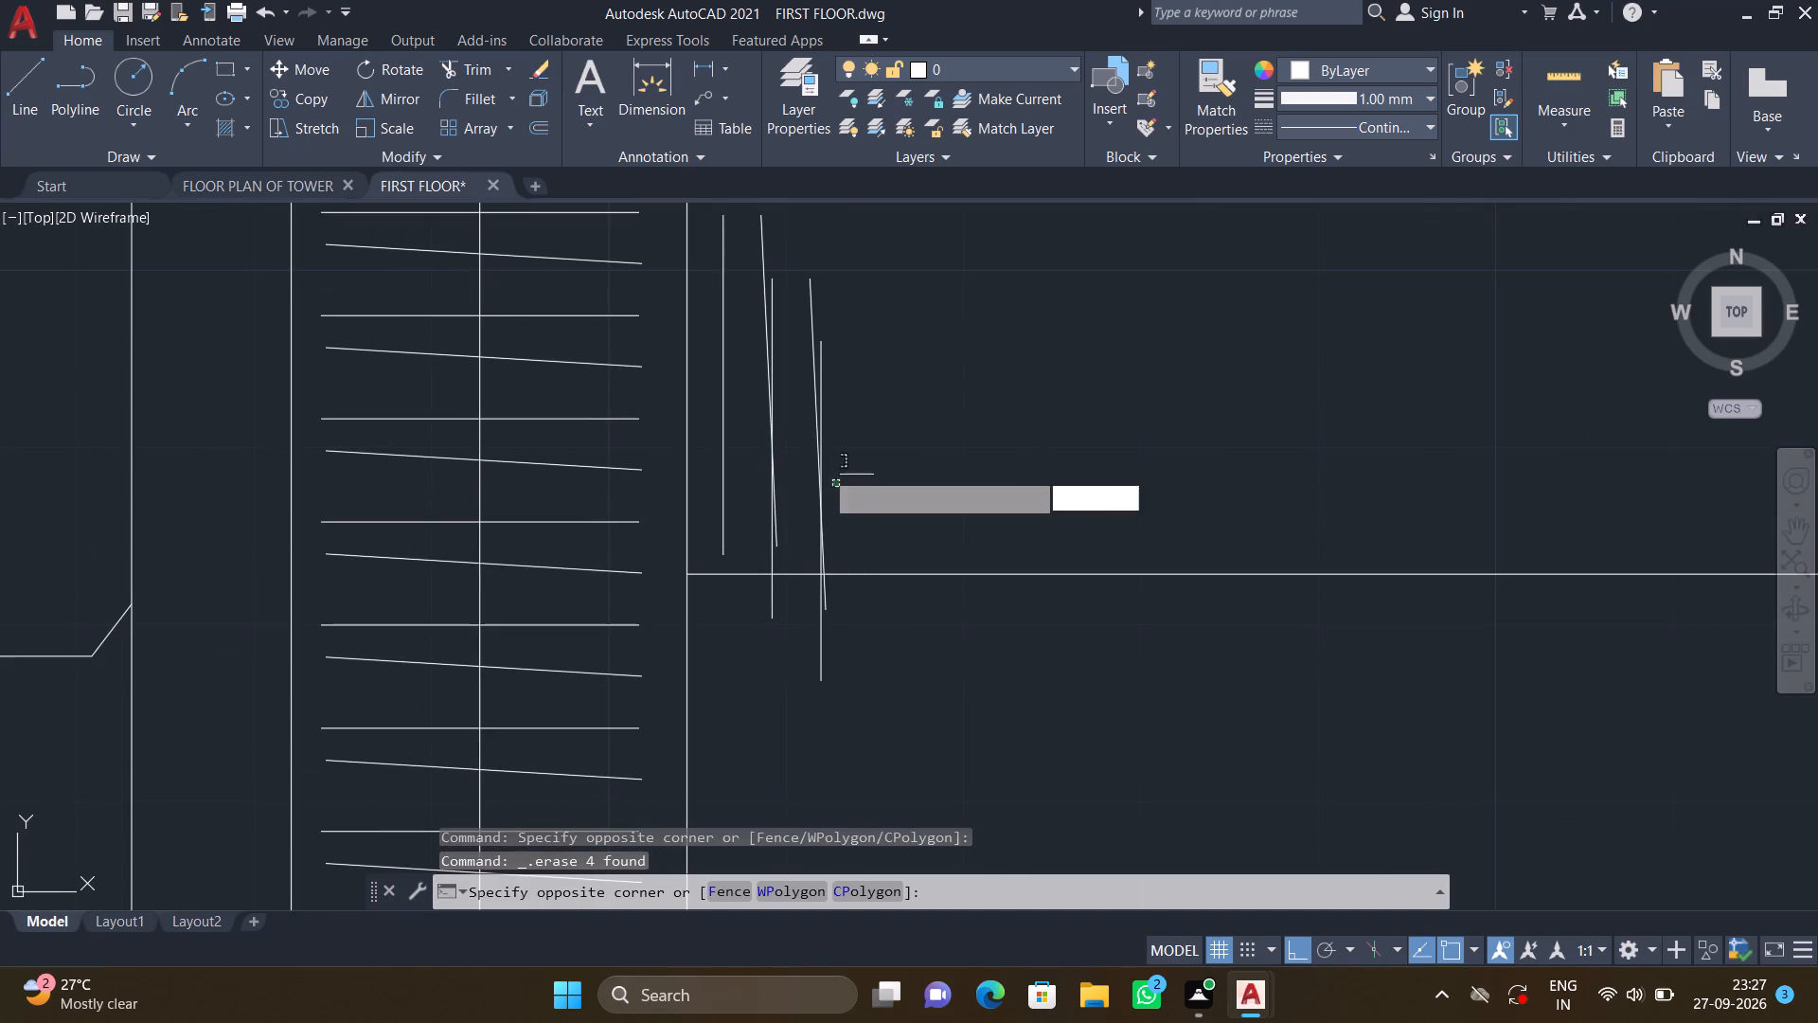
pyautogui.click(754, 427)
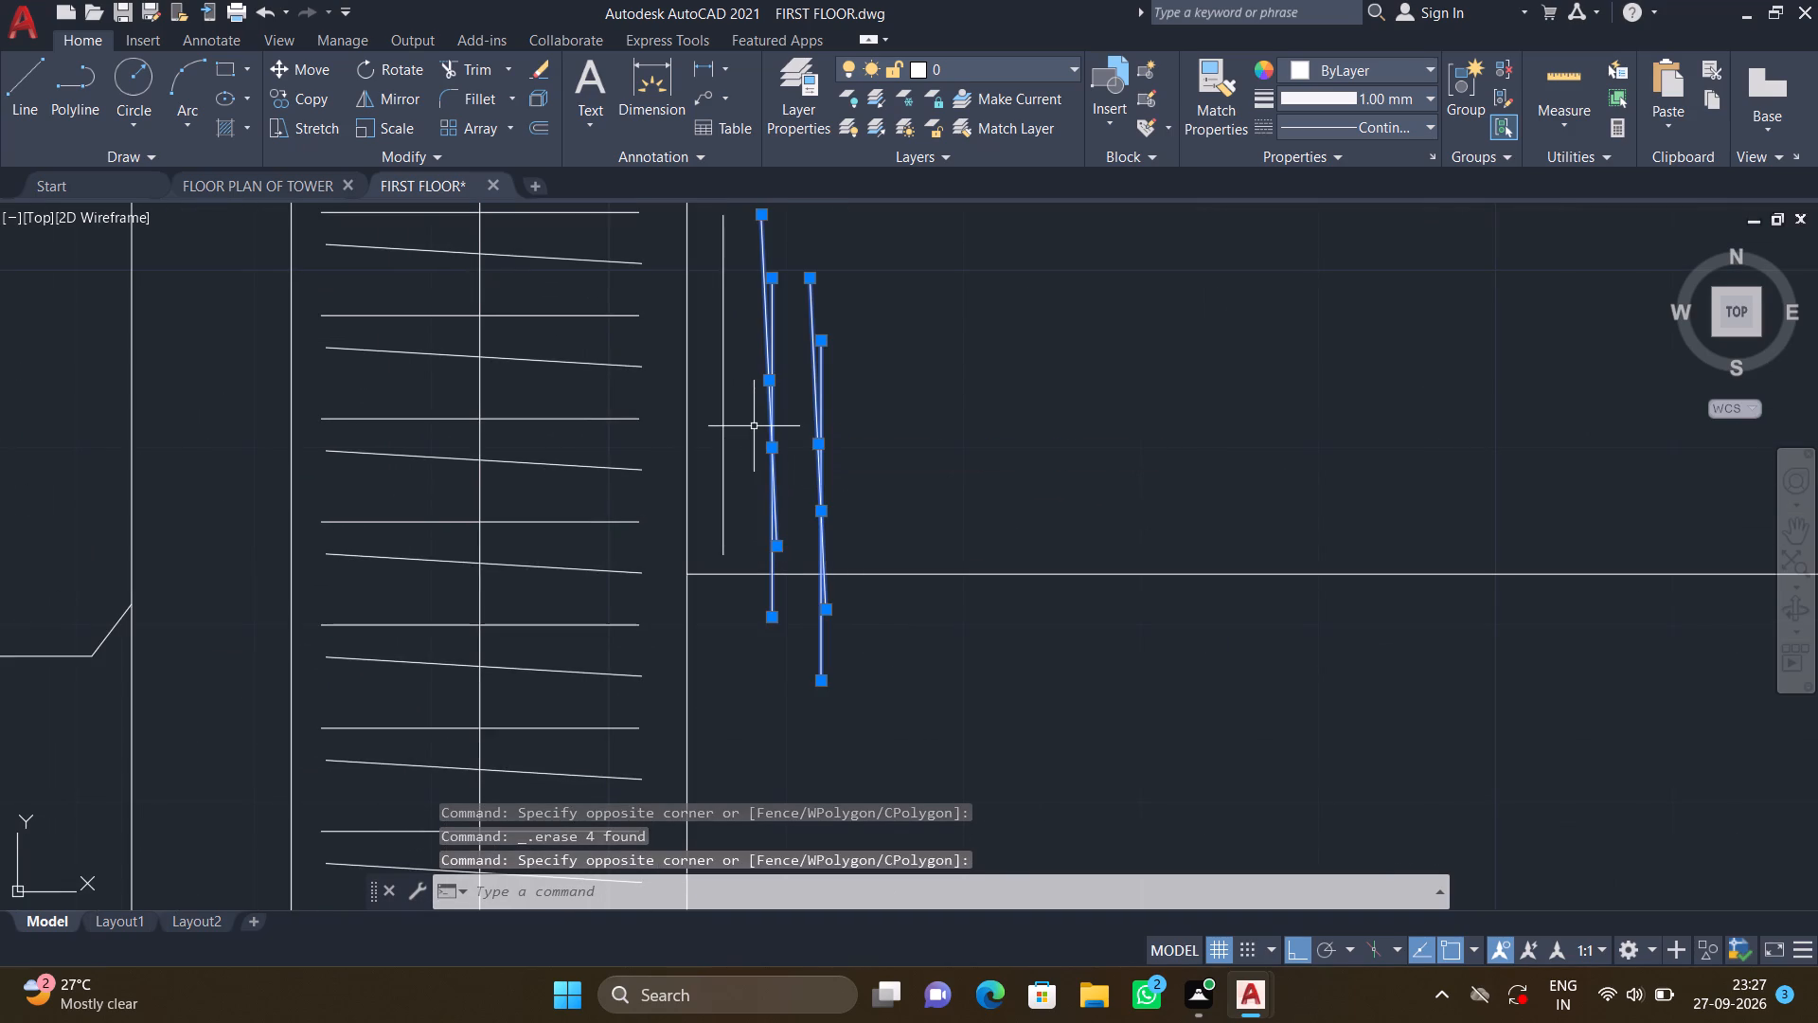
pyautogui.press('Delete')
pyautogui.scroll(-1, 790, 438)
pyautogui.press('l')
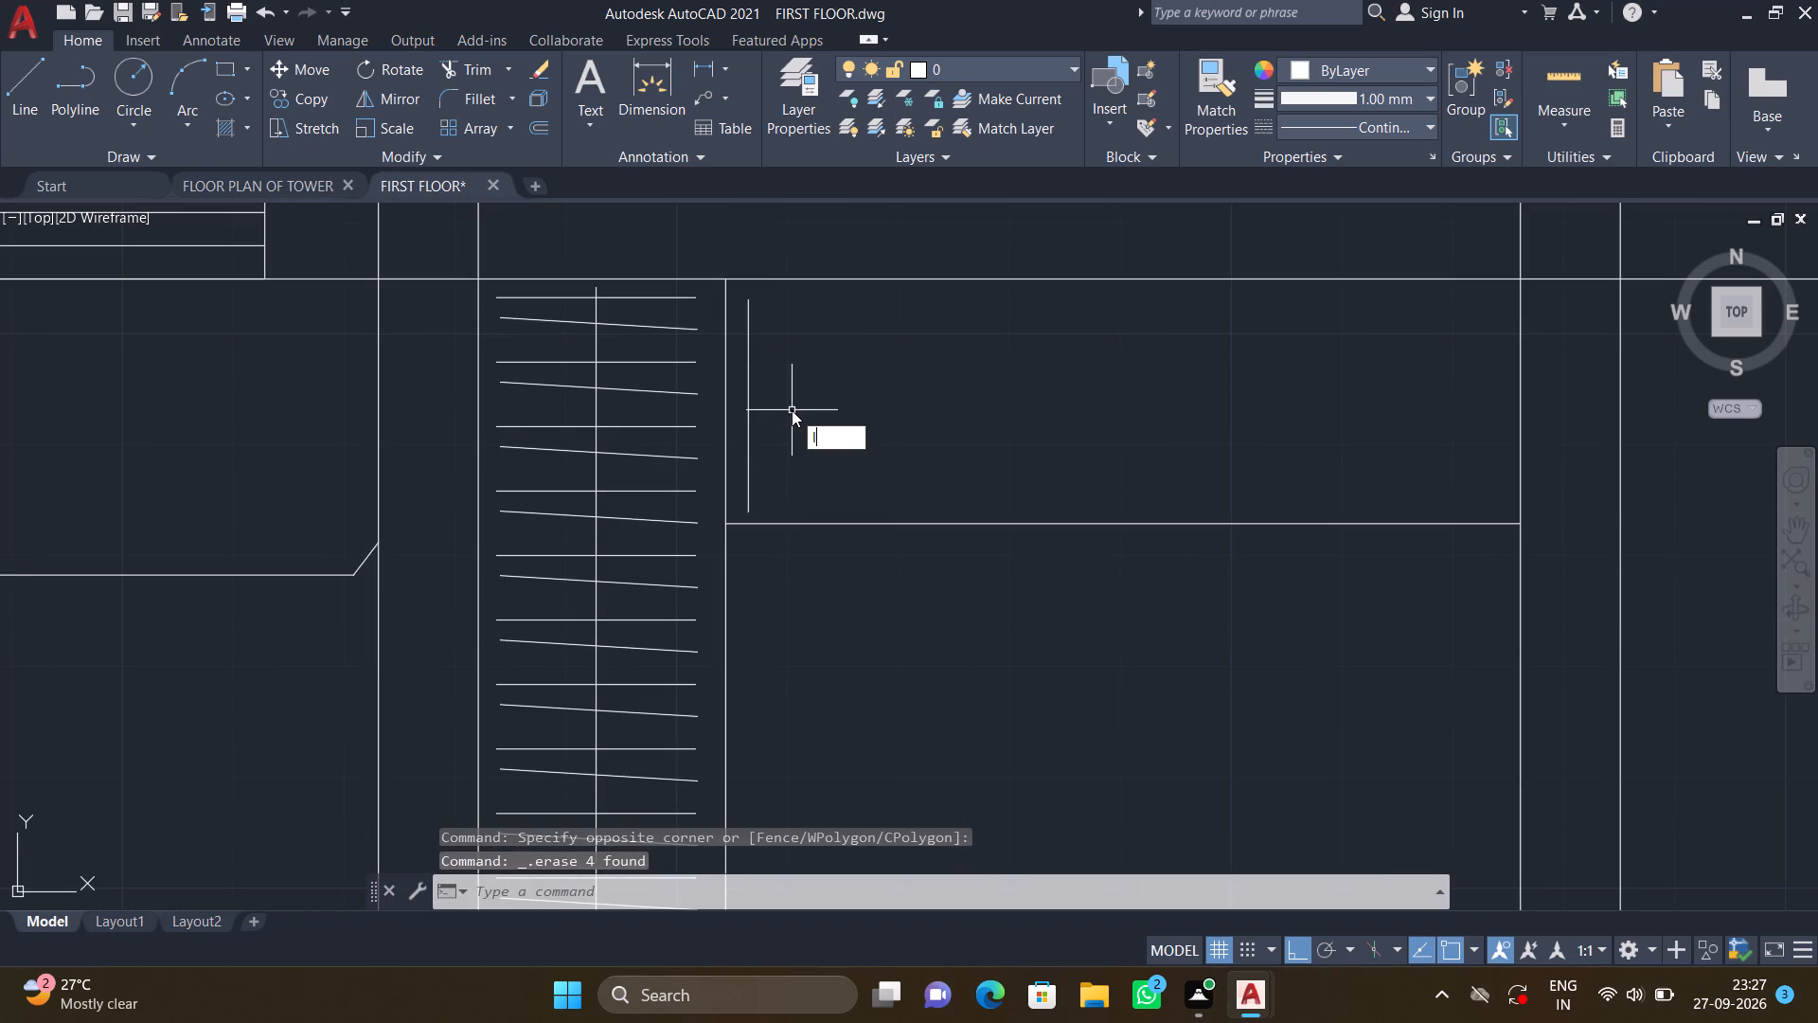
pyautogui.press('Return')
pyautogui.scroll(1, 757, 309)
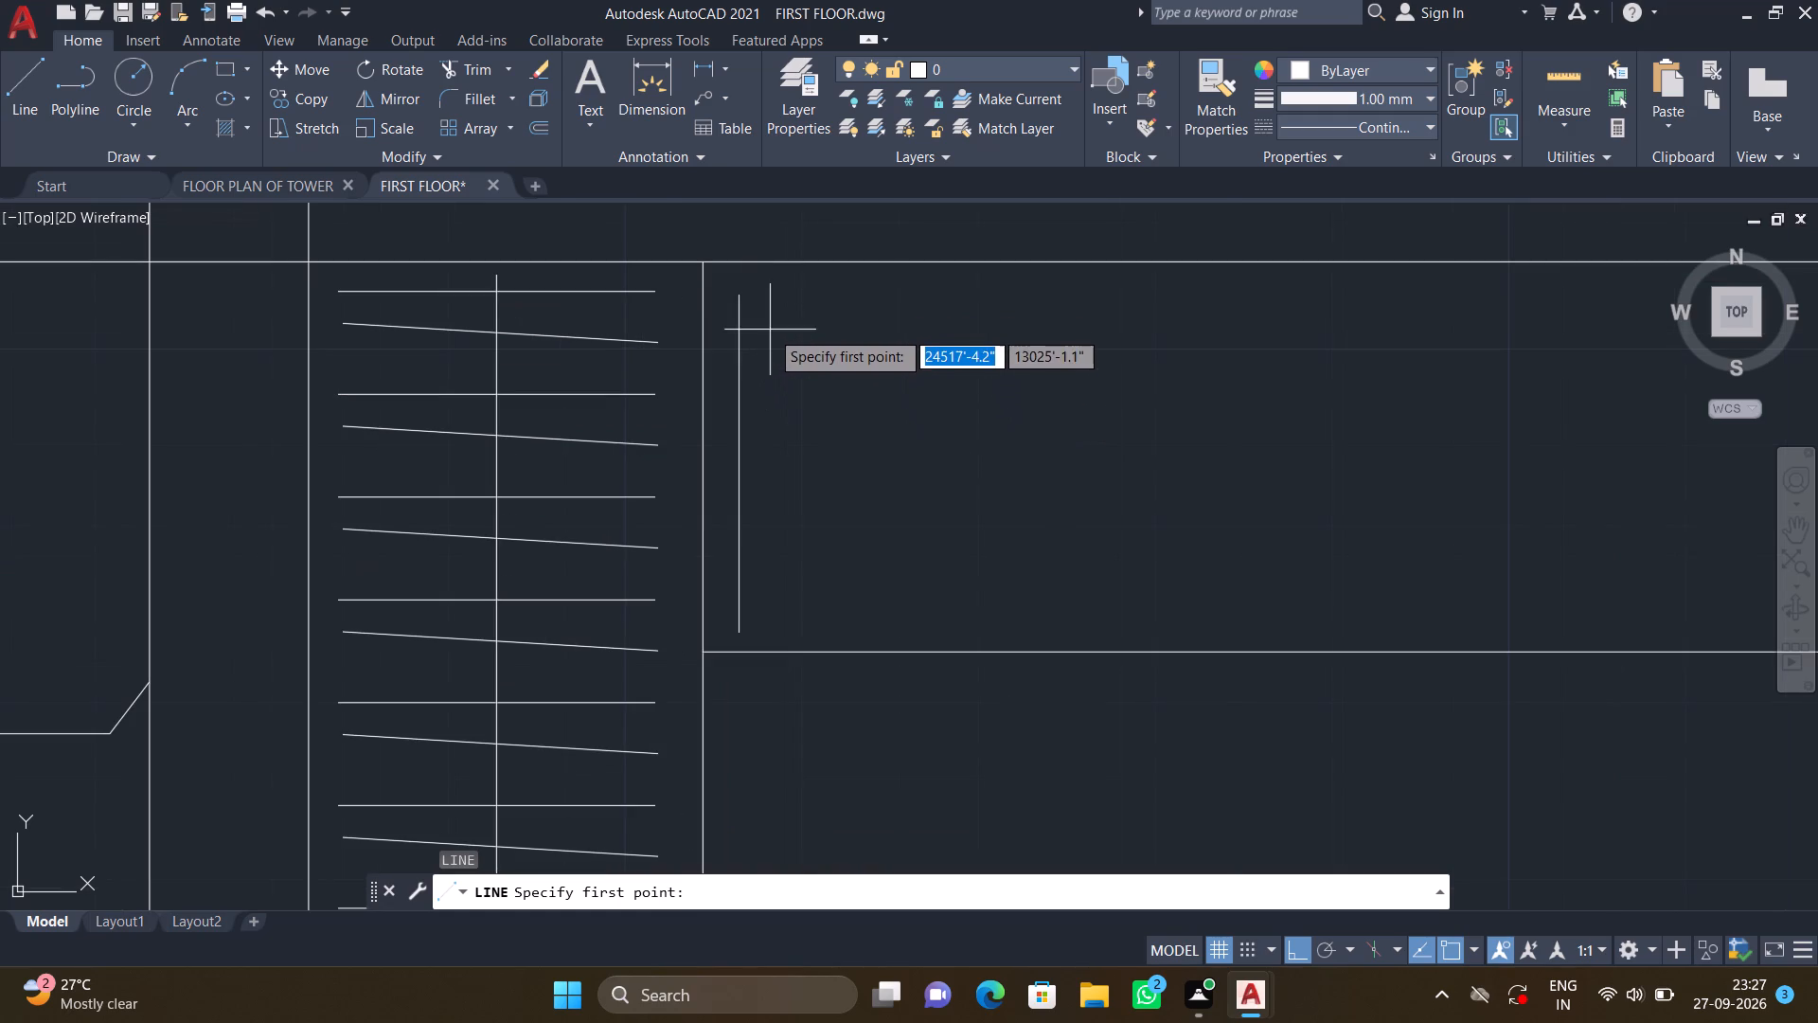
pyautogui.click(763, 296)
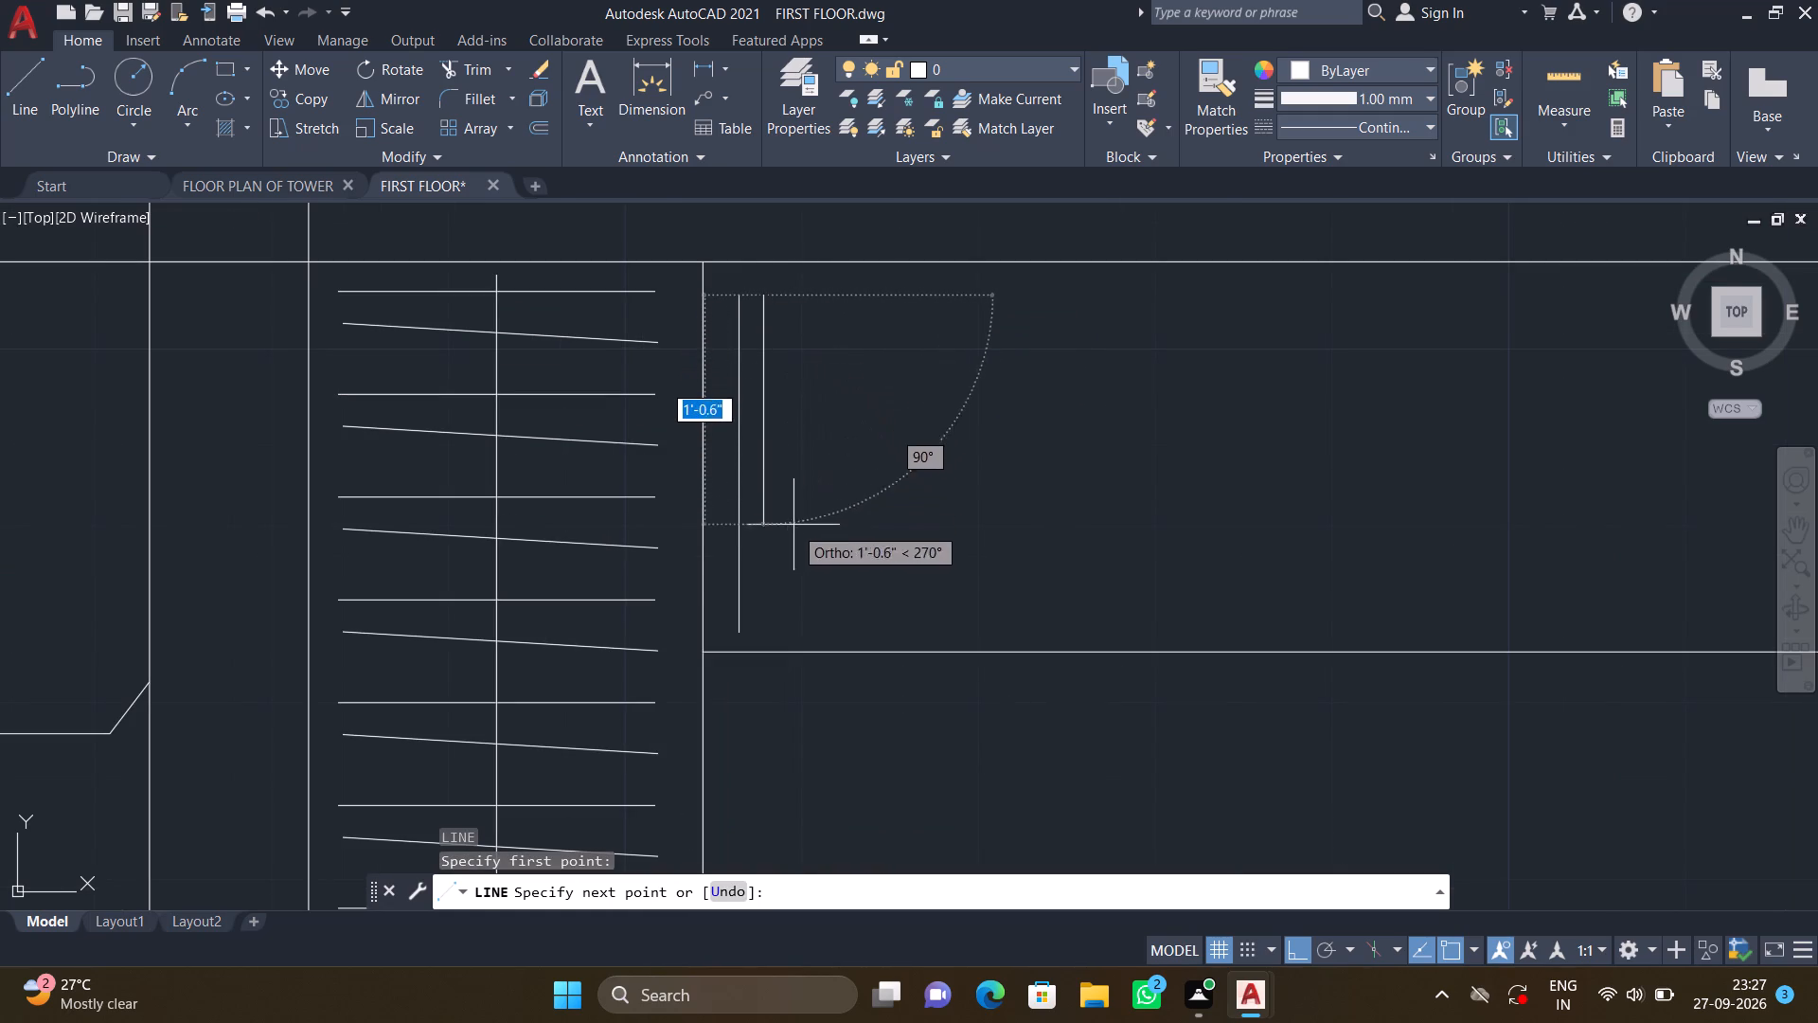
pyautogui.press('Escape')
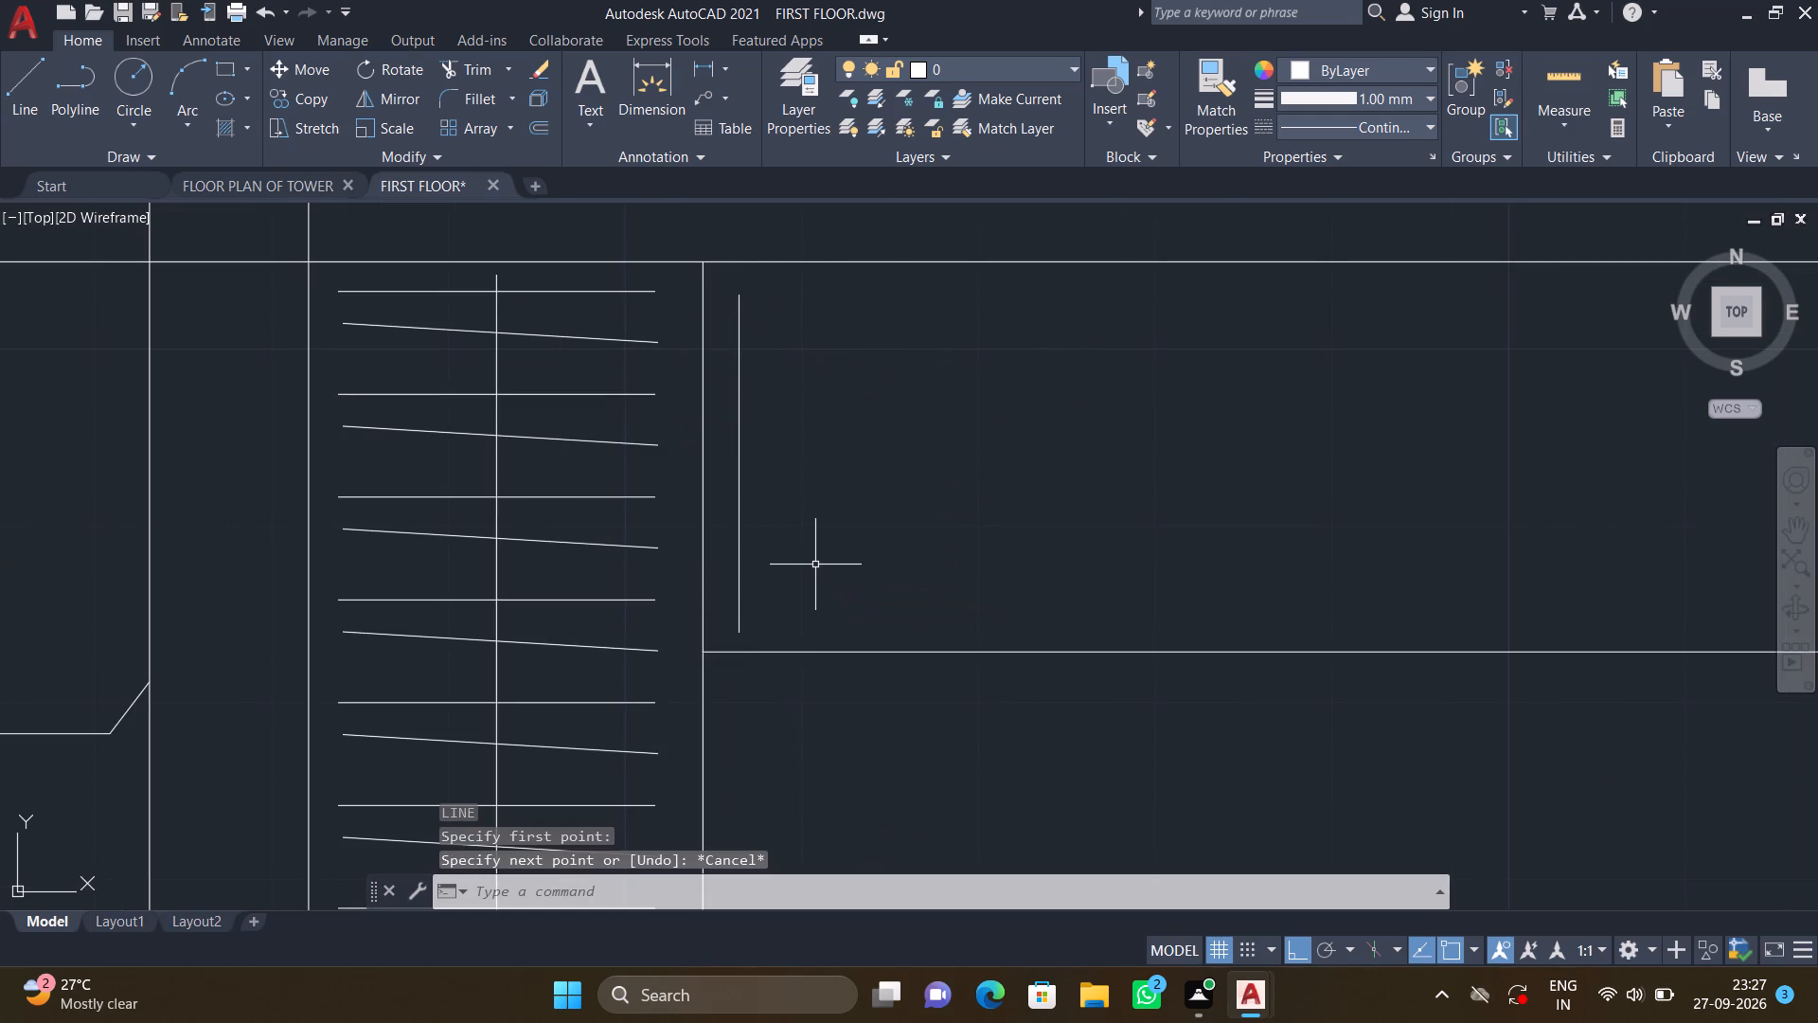
# With Ortho off, draw a slightly slanted hanger line about 1'-6" long beside the vertical hanger line in the adjoining wardrobe.
pyautogui.press('F8')
pyautogui.press('l')
pyautogui.press('Return')
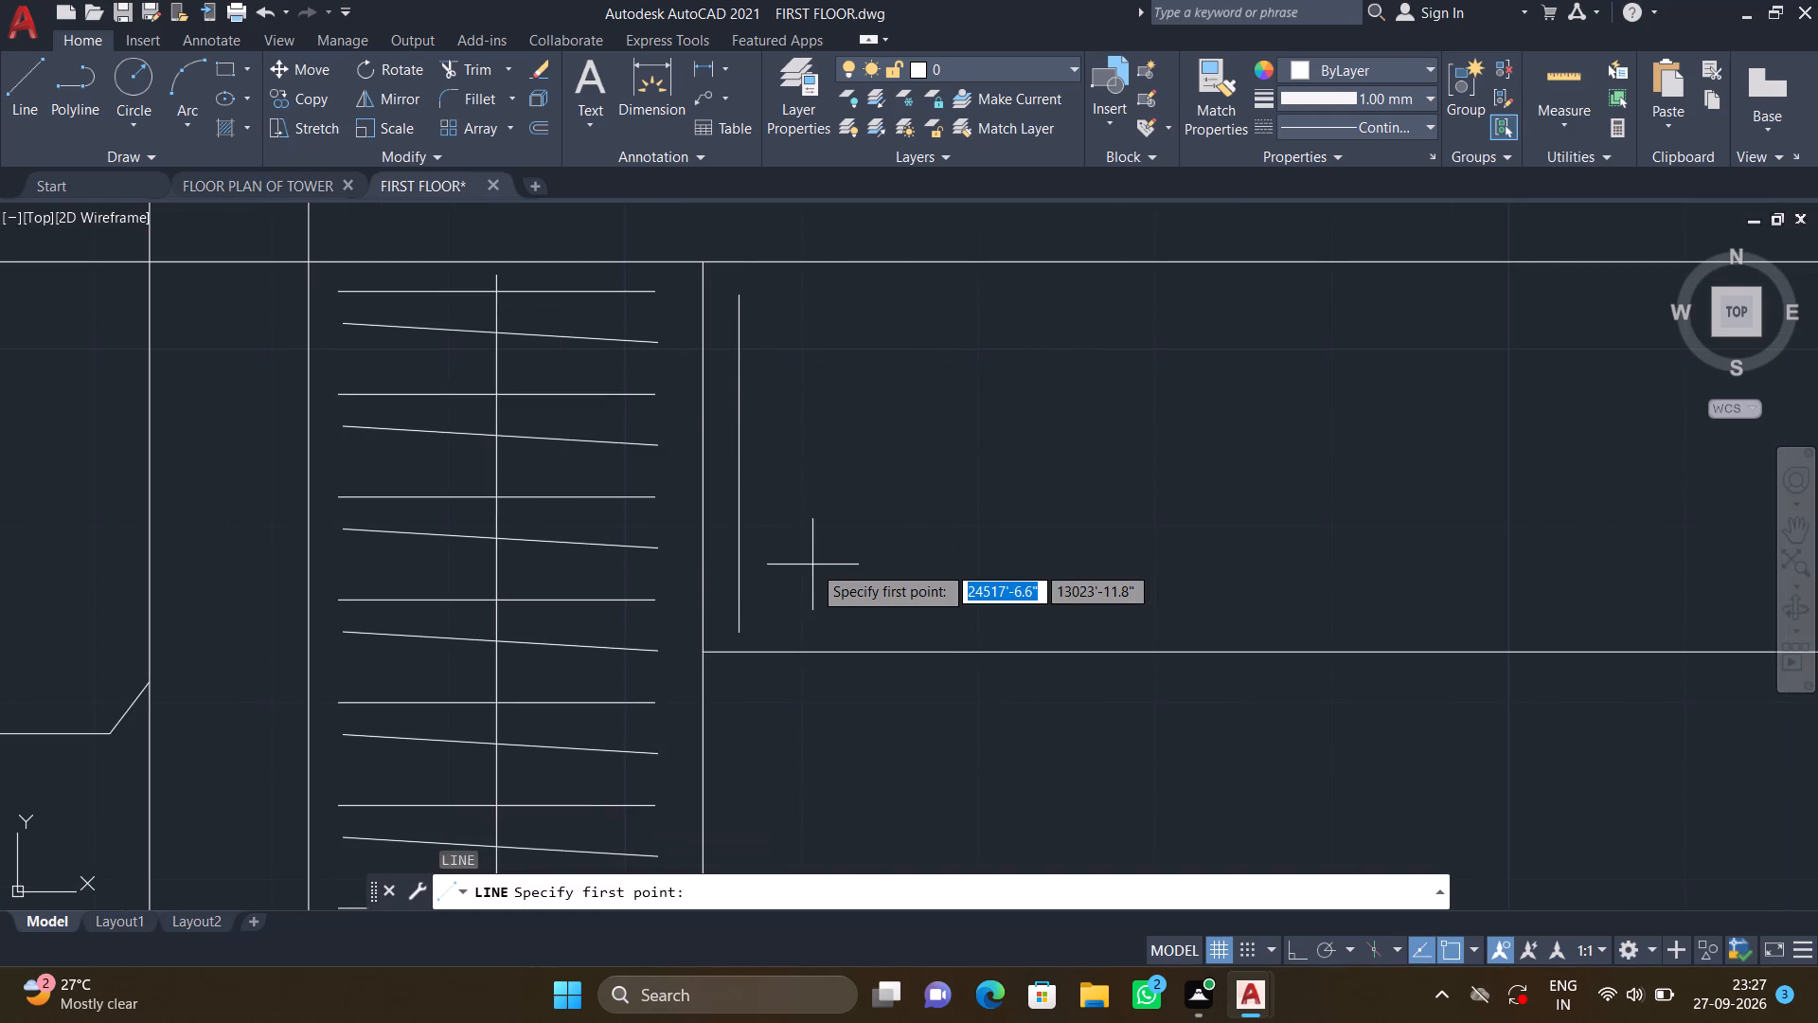
pyautogui.click(764, 298)
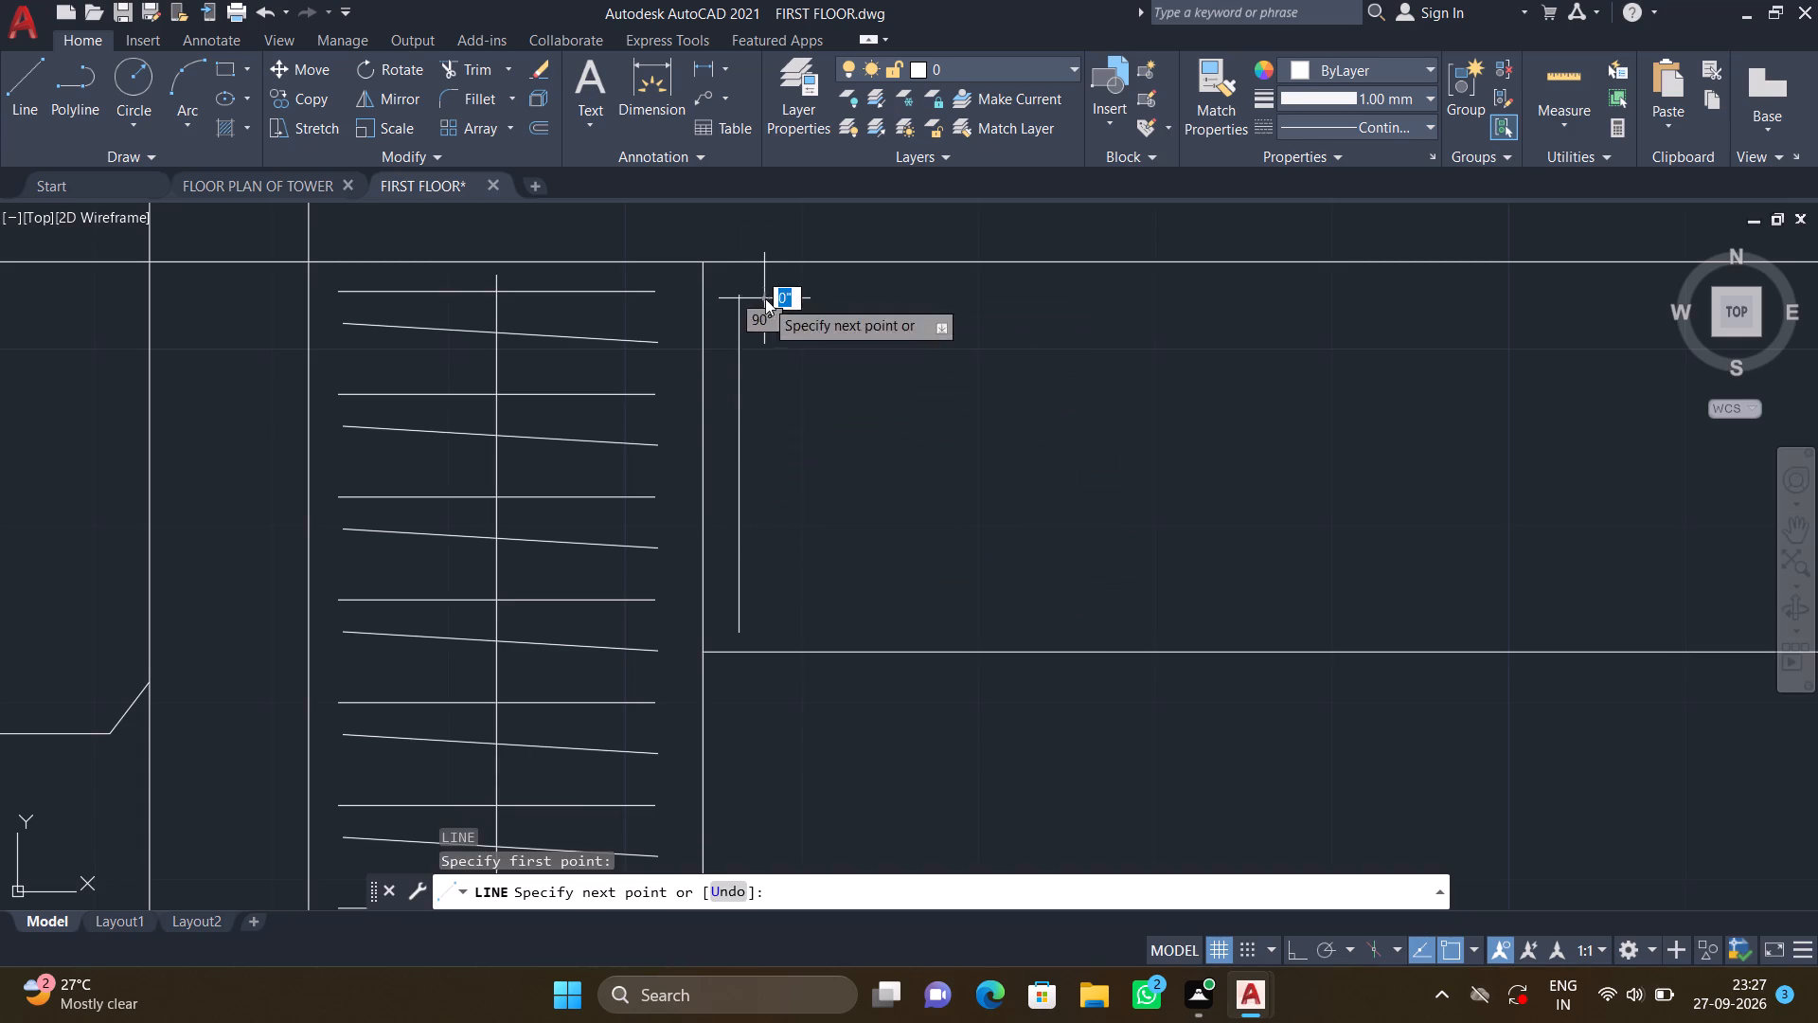
pyautogui.click(783, 622)
pyautogui.press('Return')
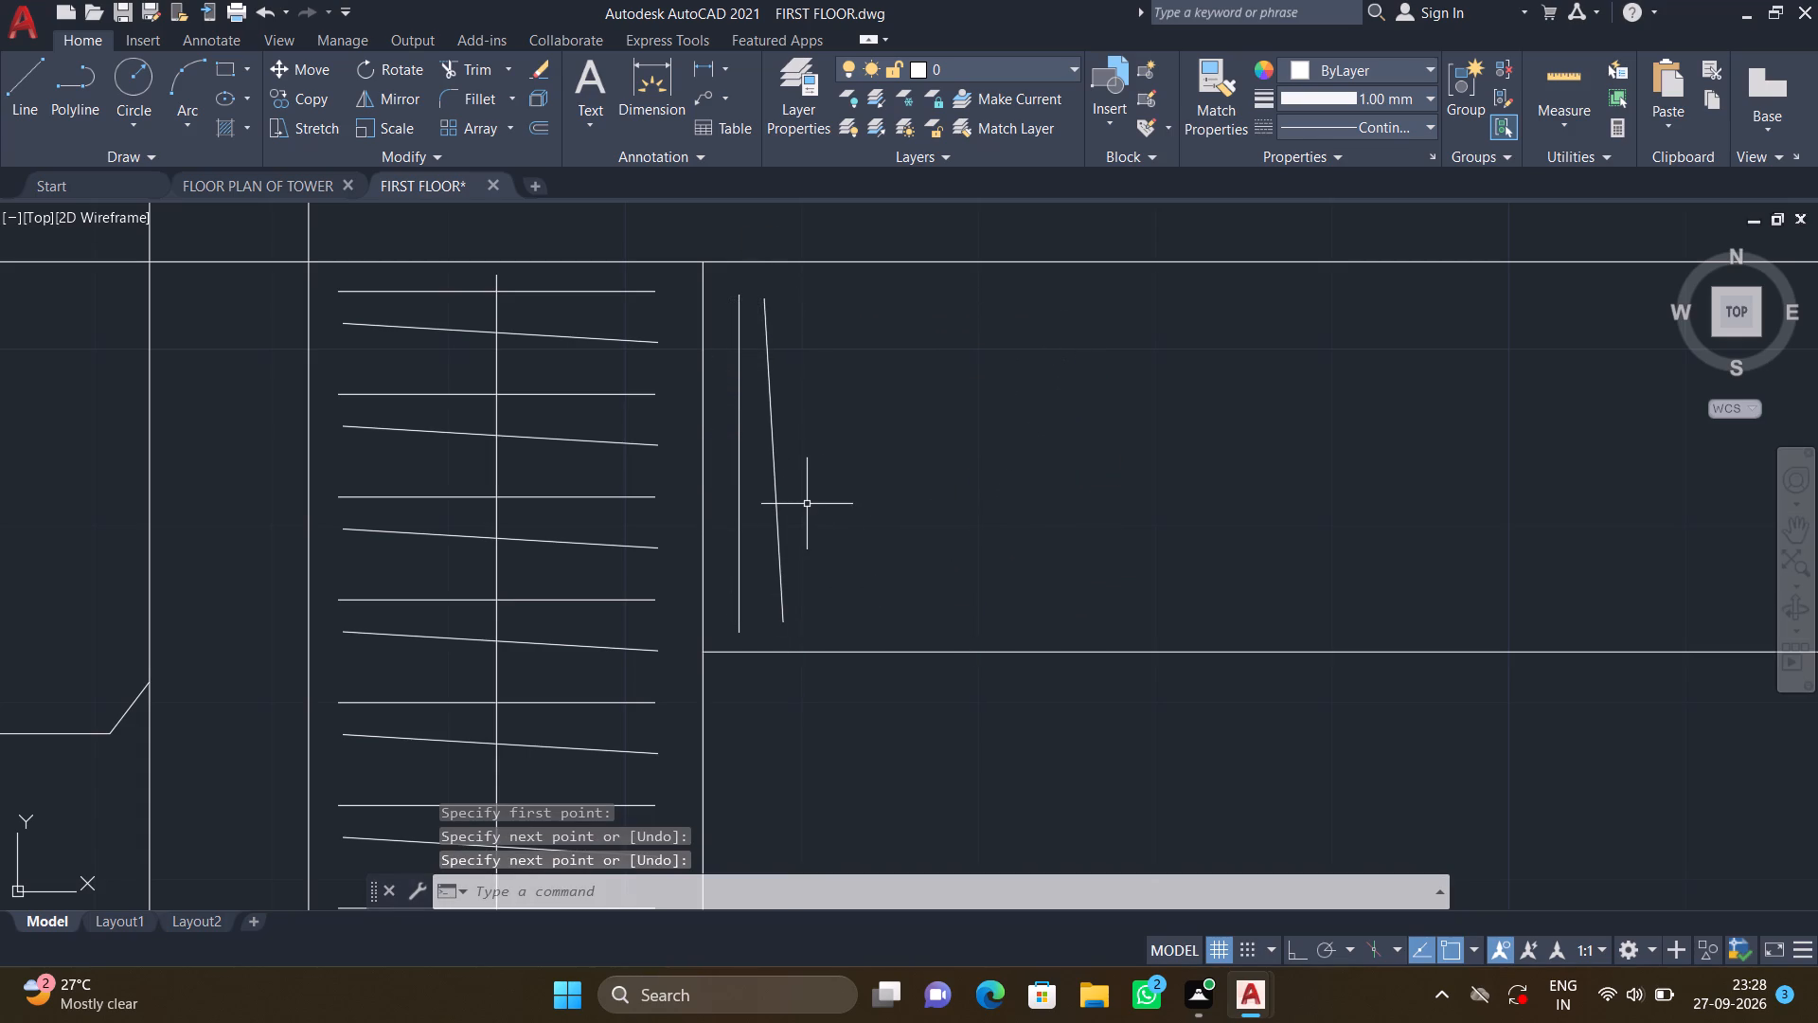
# Copy the vertical and slanted hanger lines horizontally across the adjoining wardrobe as a 15-item array spaced about 4.6 inches apart, with Ortho on.
pyautogui.write('co')
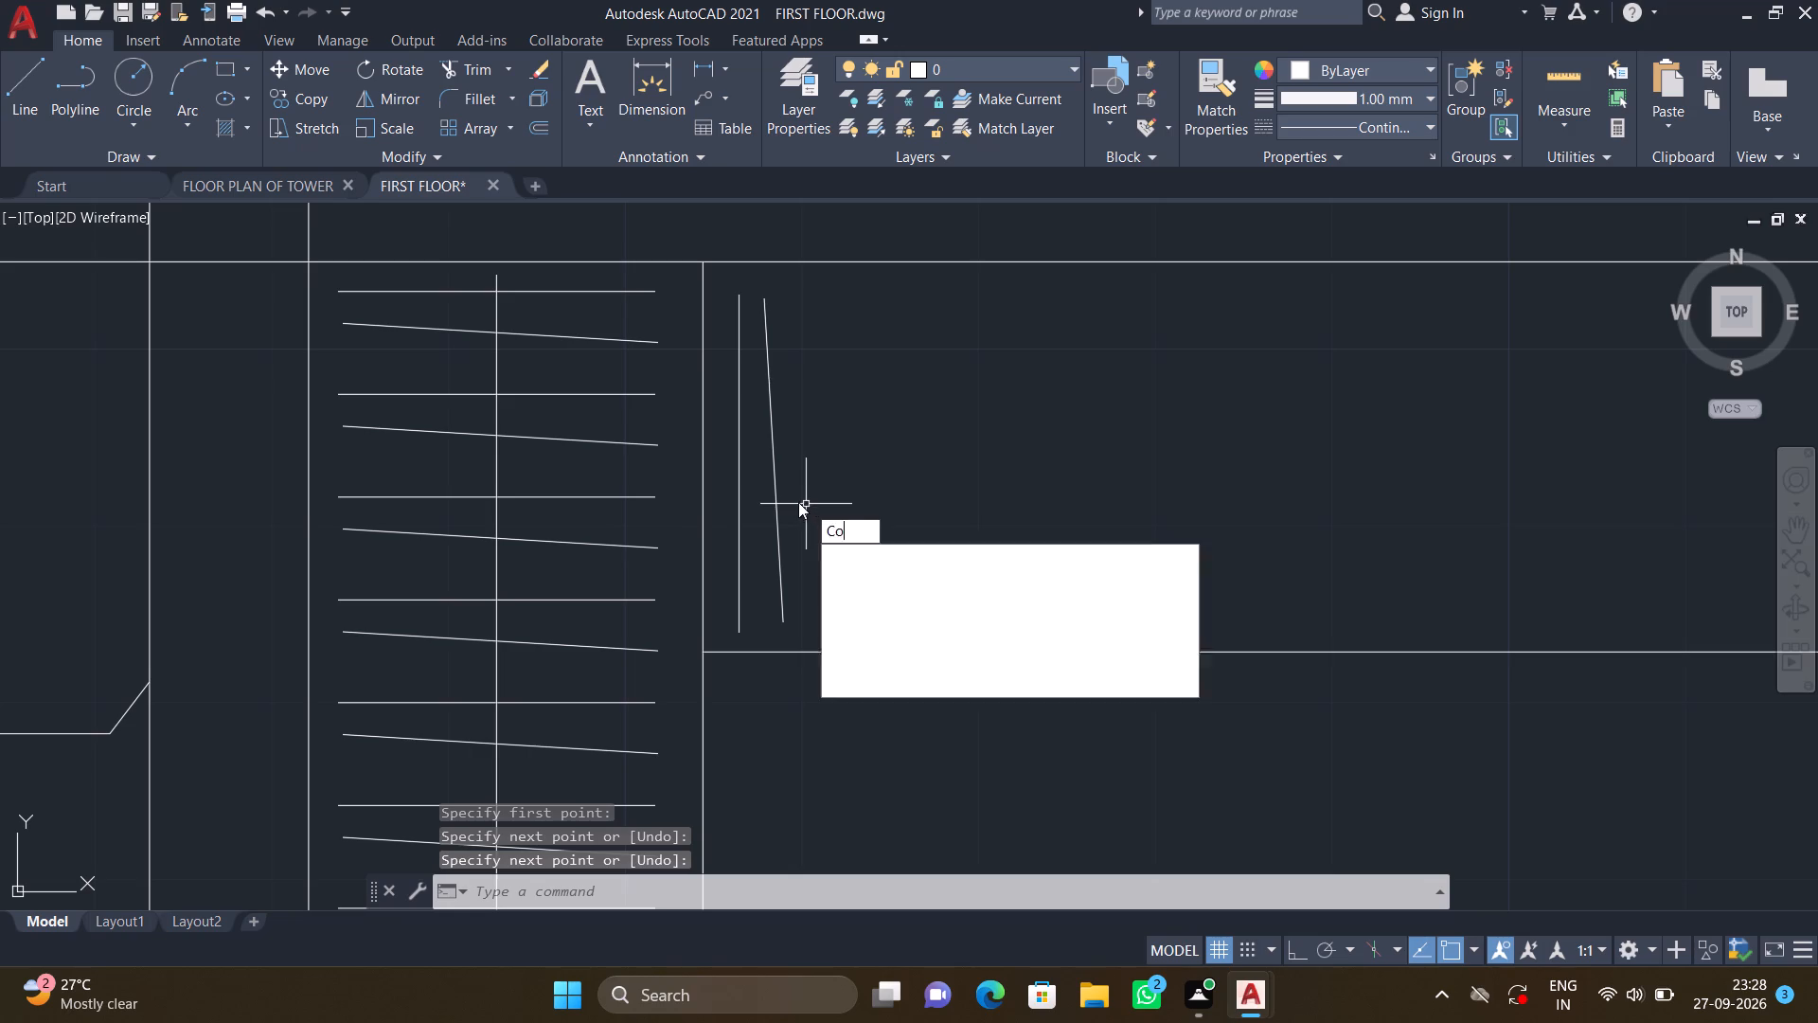
pyautogui.press('Return')
pyautogui.moveTo(794, 529); pyautogui.dragTo(774, 502)
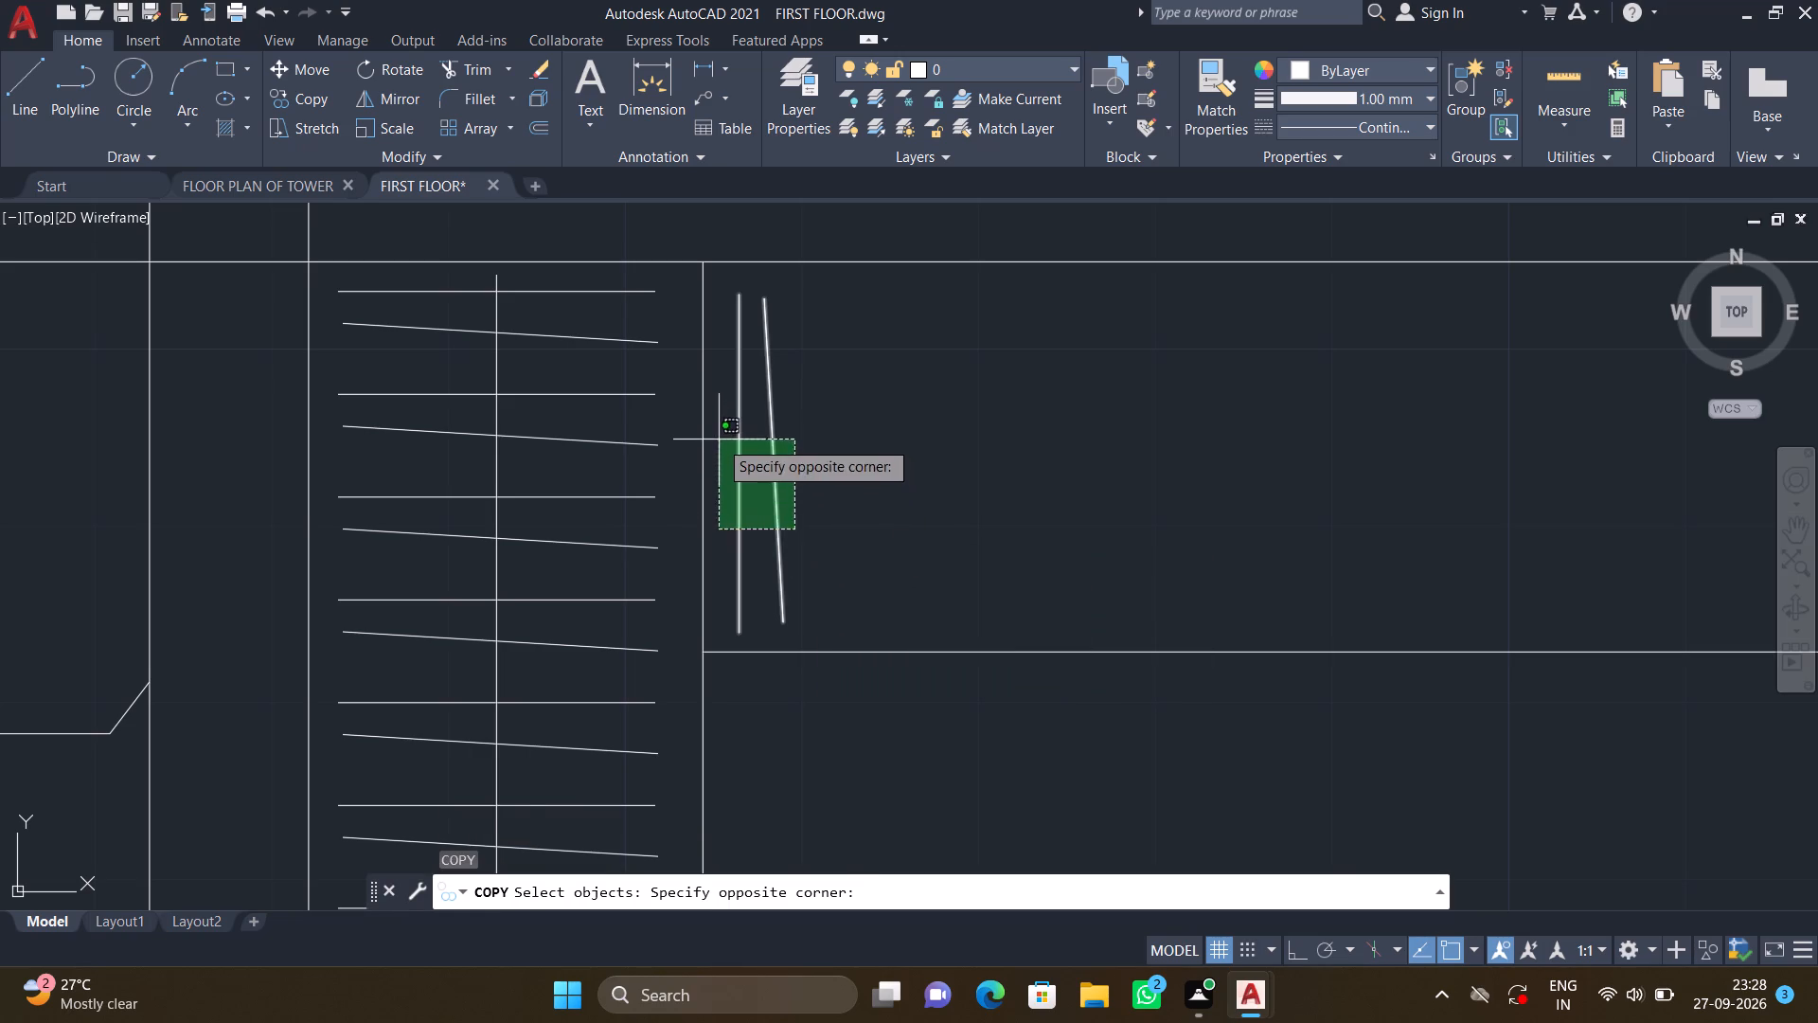
pyautogui.click(719, 440)
pyautogui.press('Return')
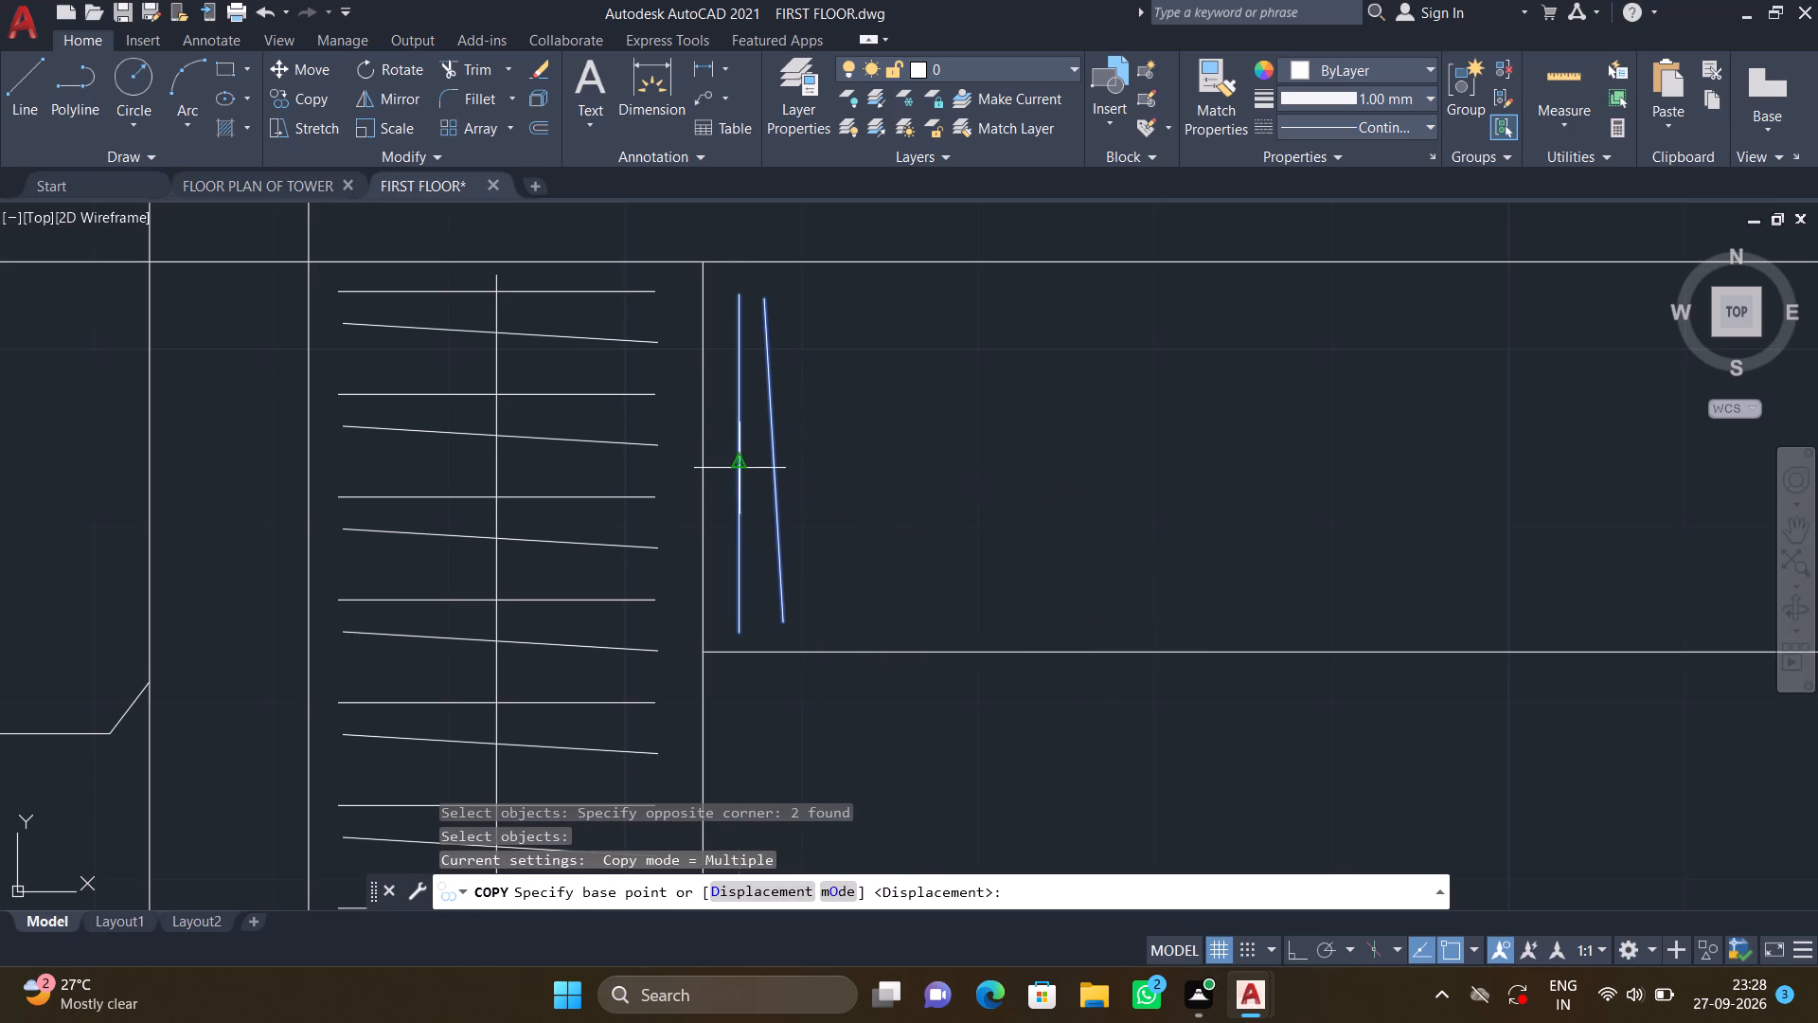
pyautogui.click(740, 467)
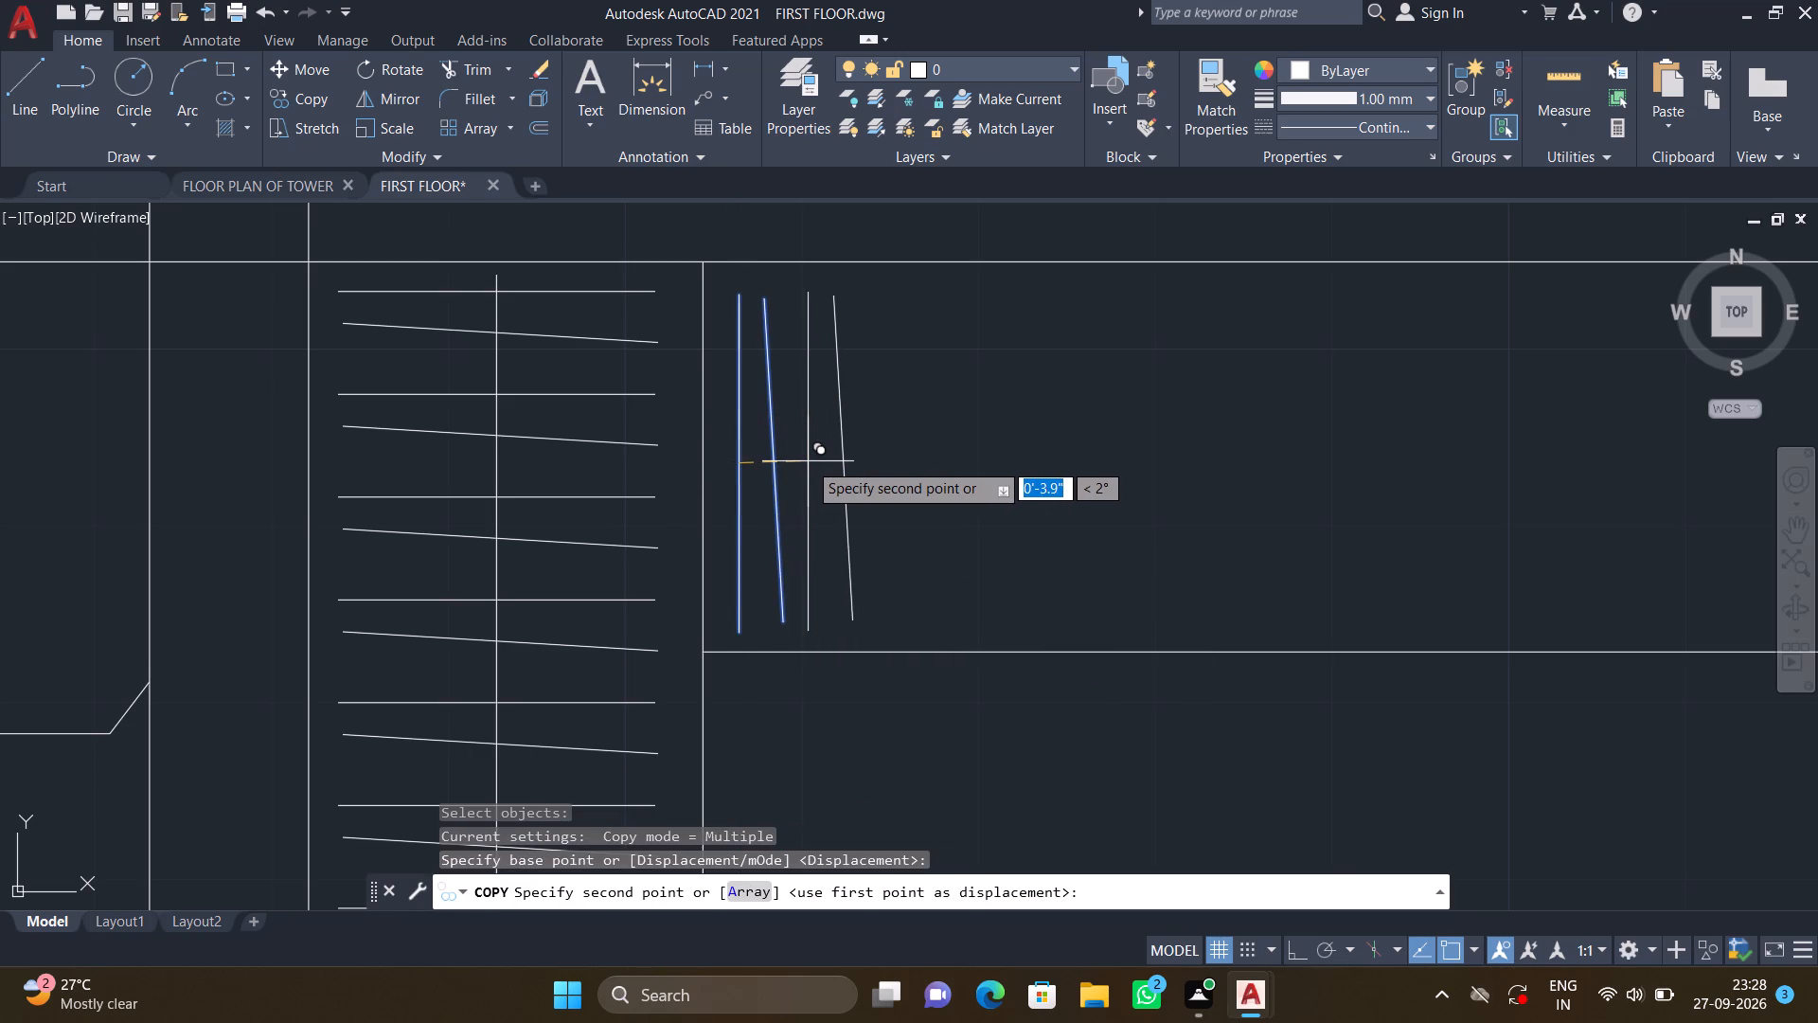
pyautogui.press('a')
pyautogui.press('Return')
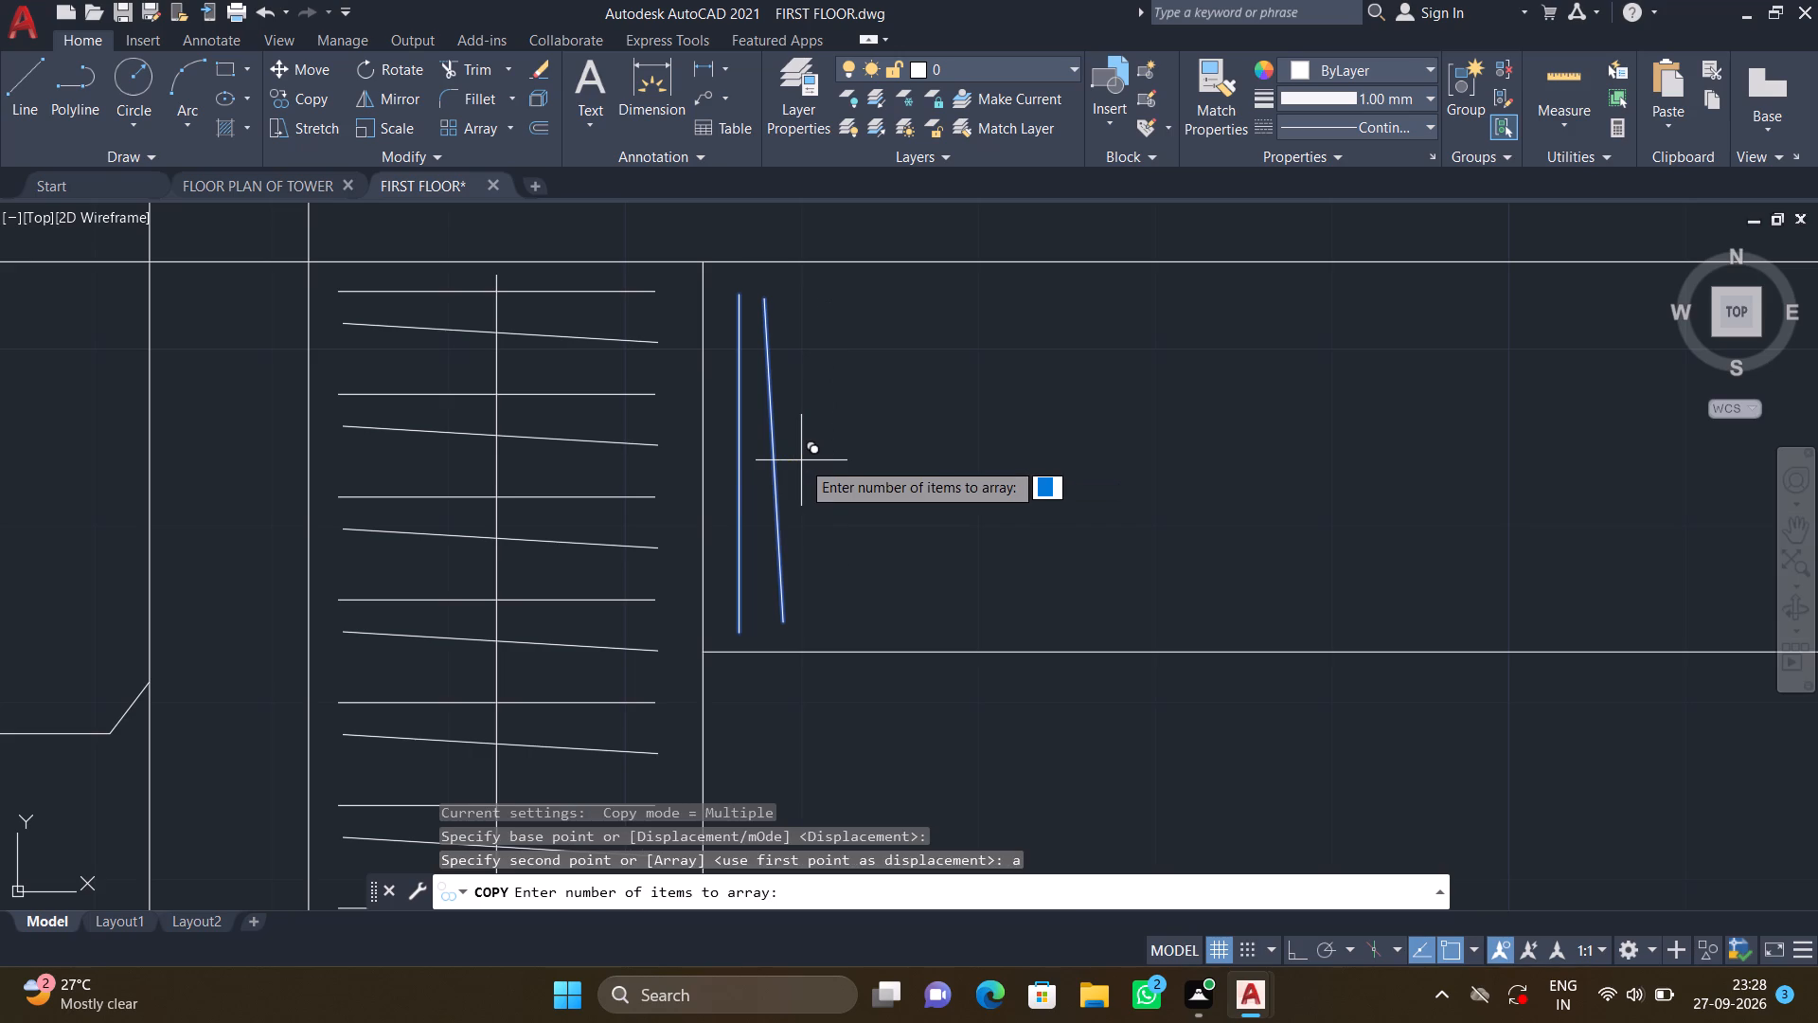
pyautogui.write('15')
pyautogui.press('Return')
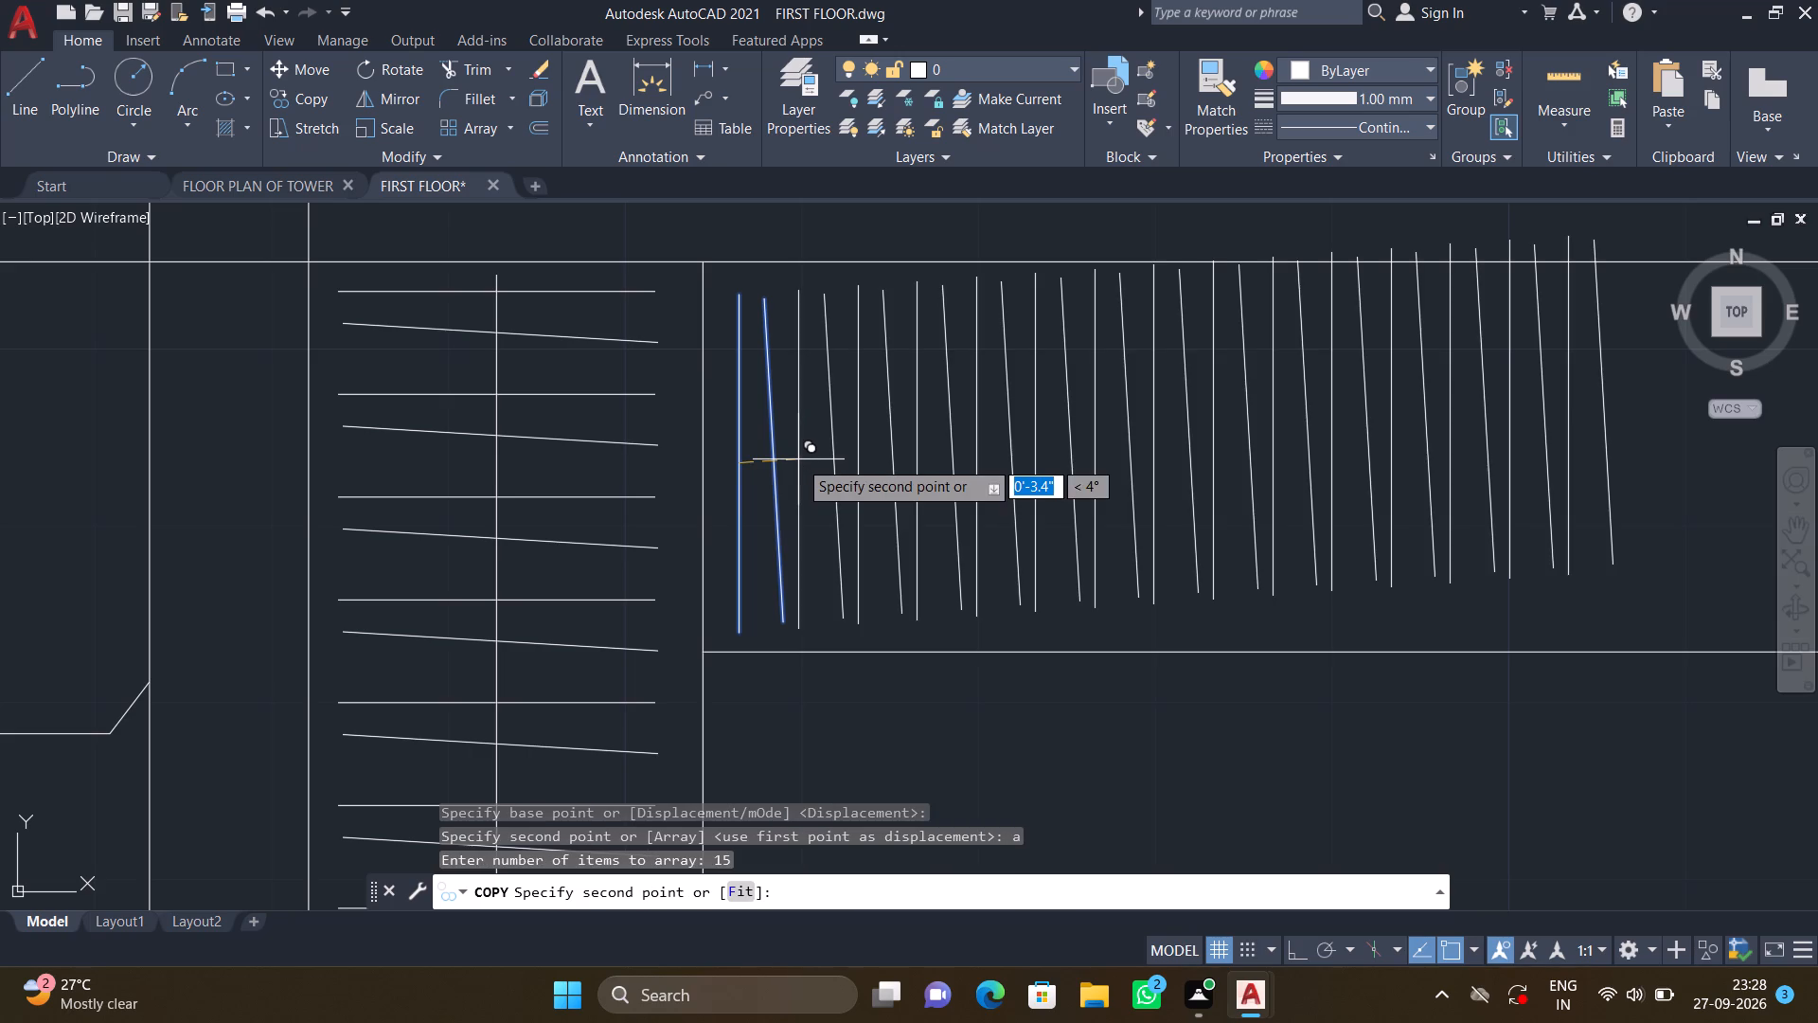
pyautogui.scroll(-2, 832, 458)
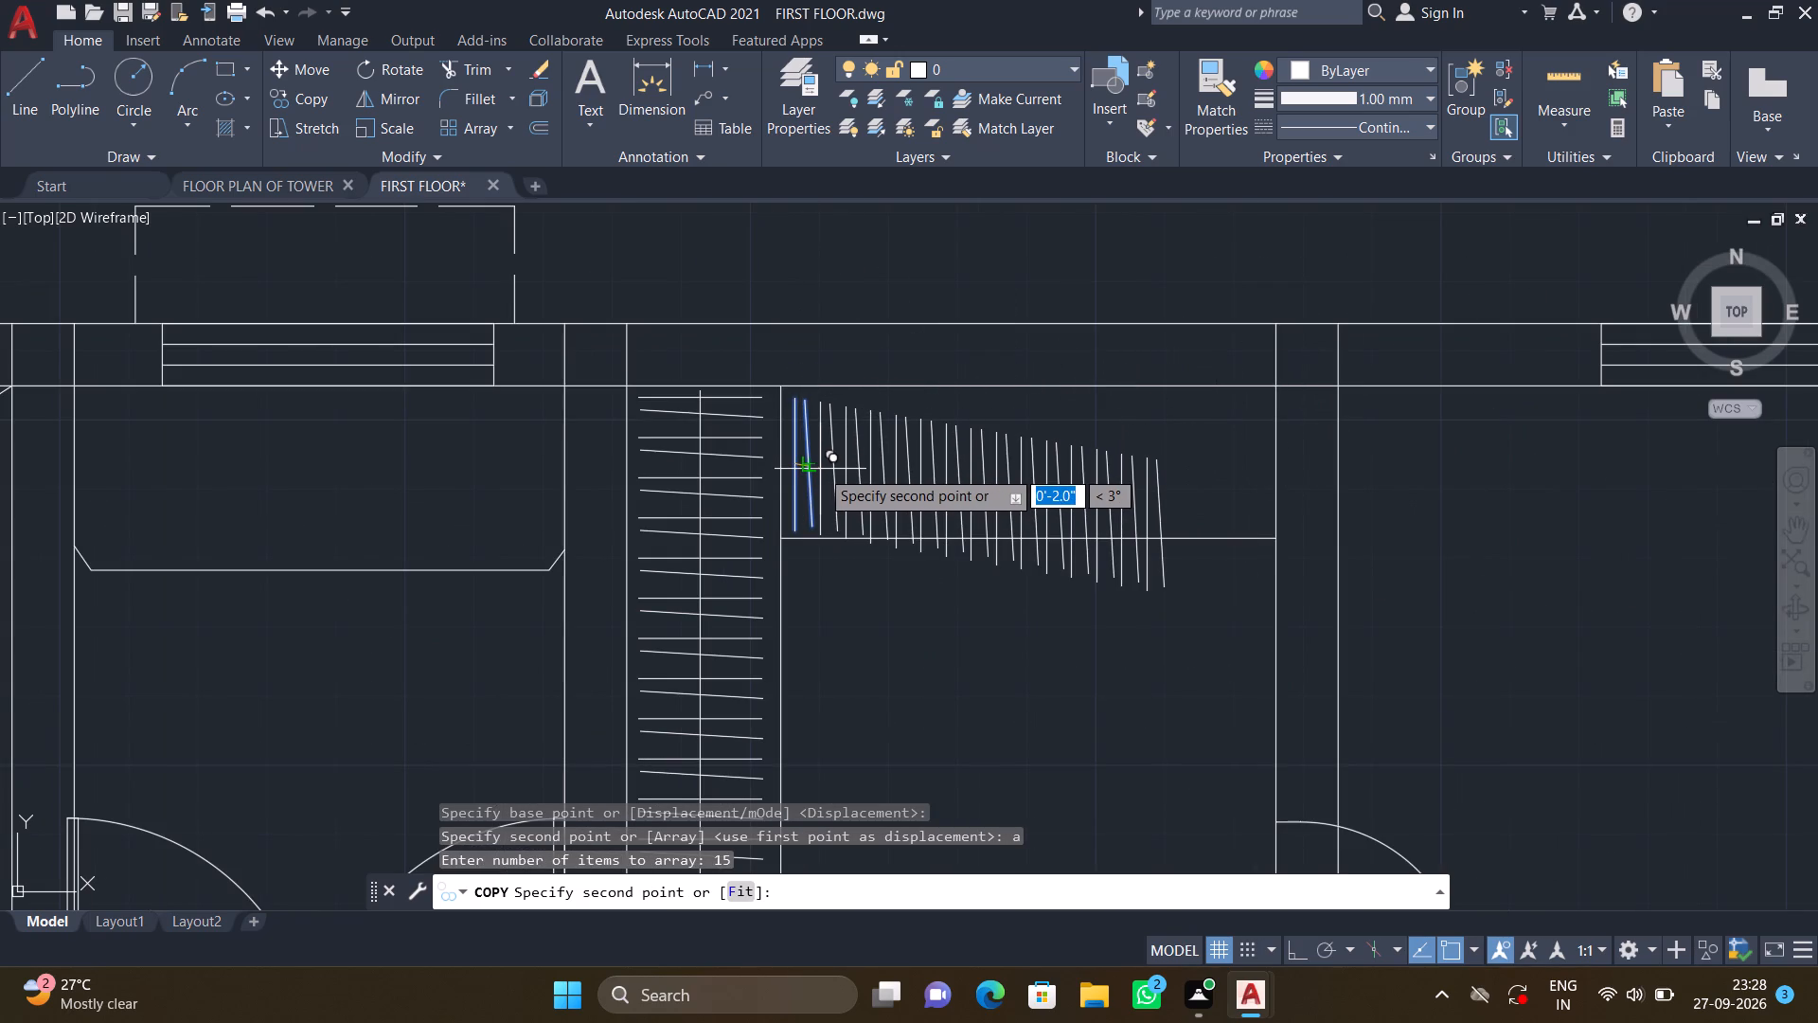
pyautogui.press('F8')
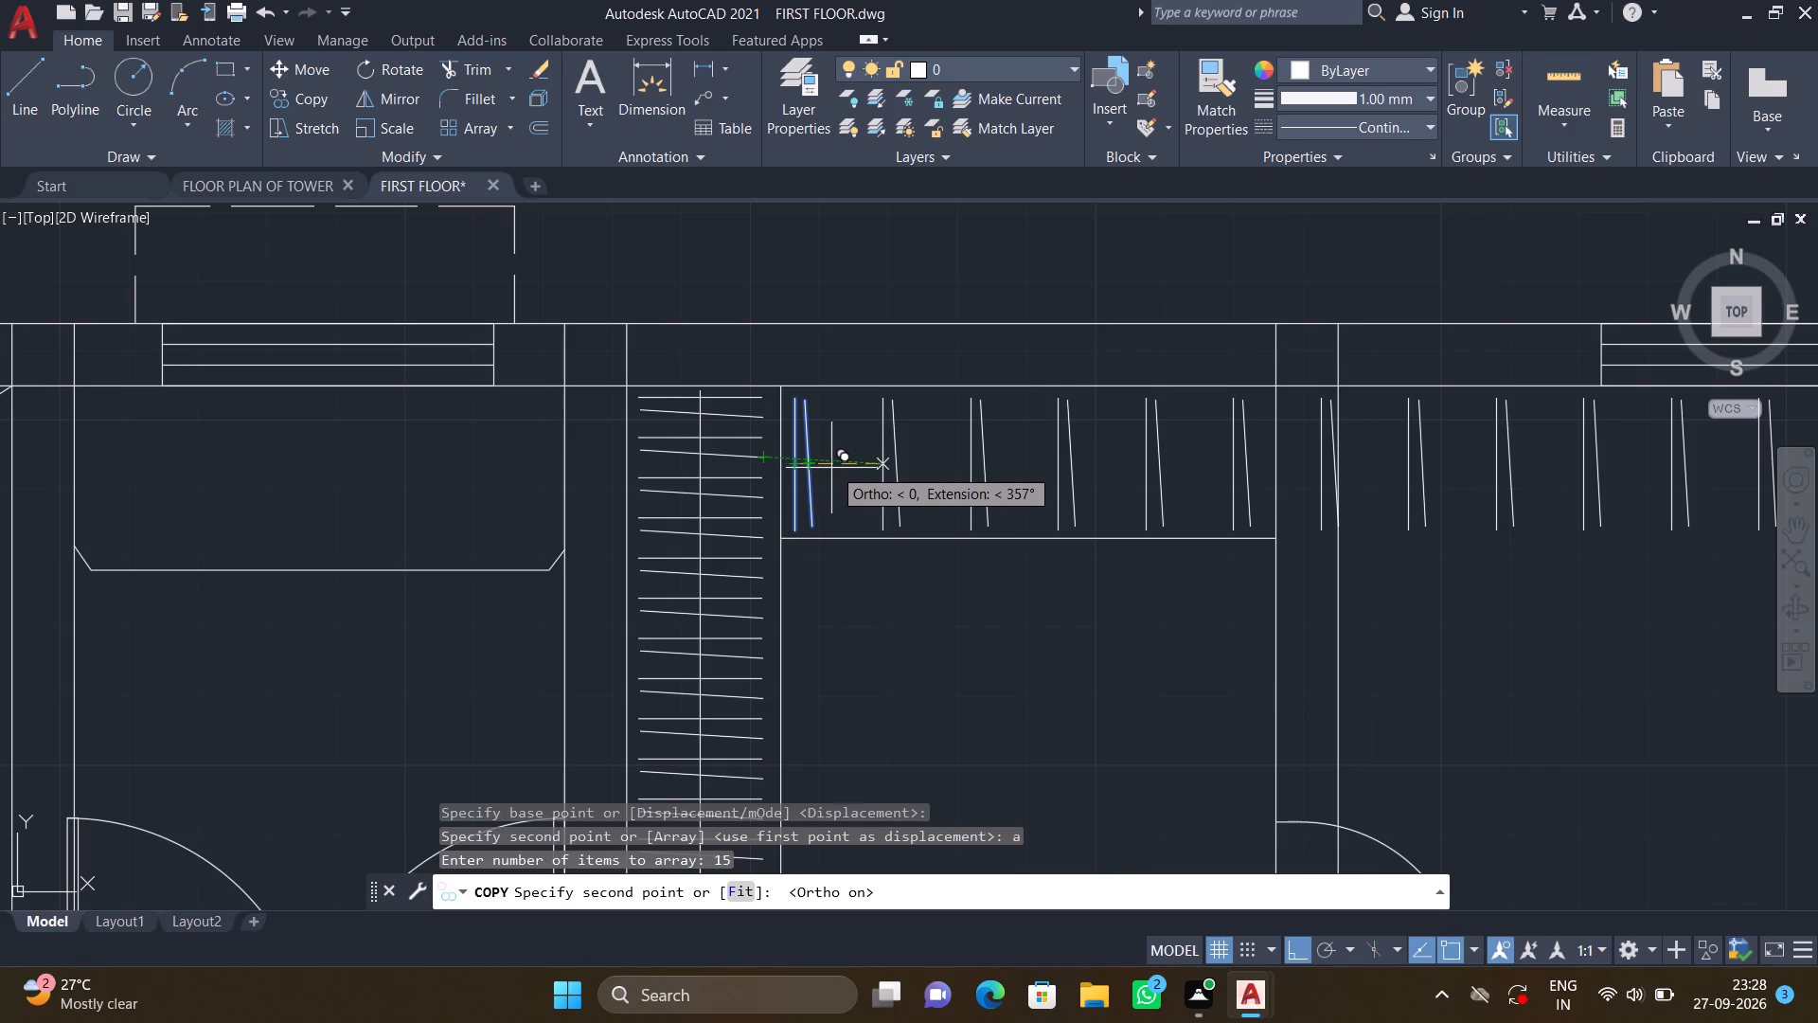
pyautogui.scroll(-2, 825, 459)
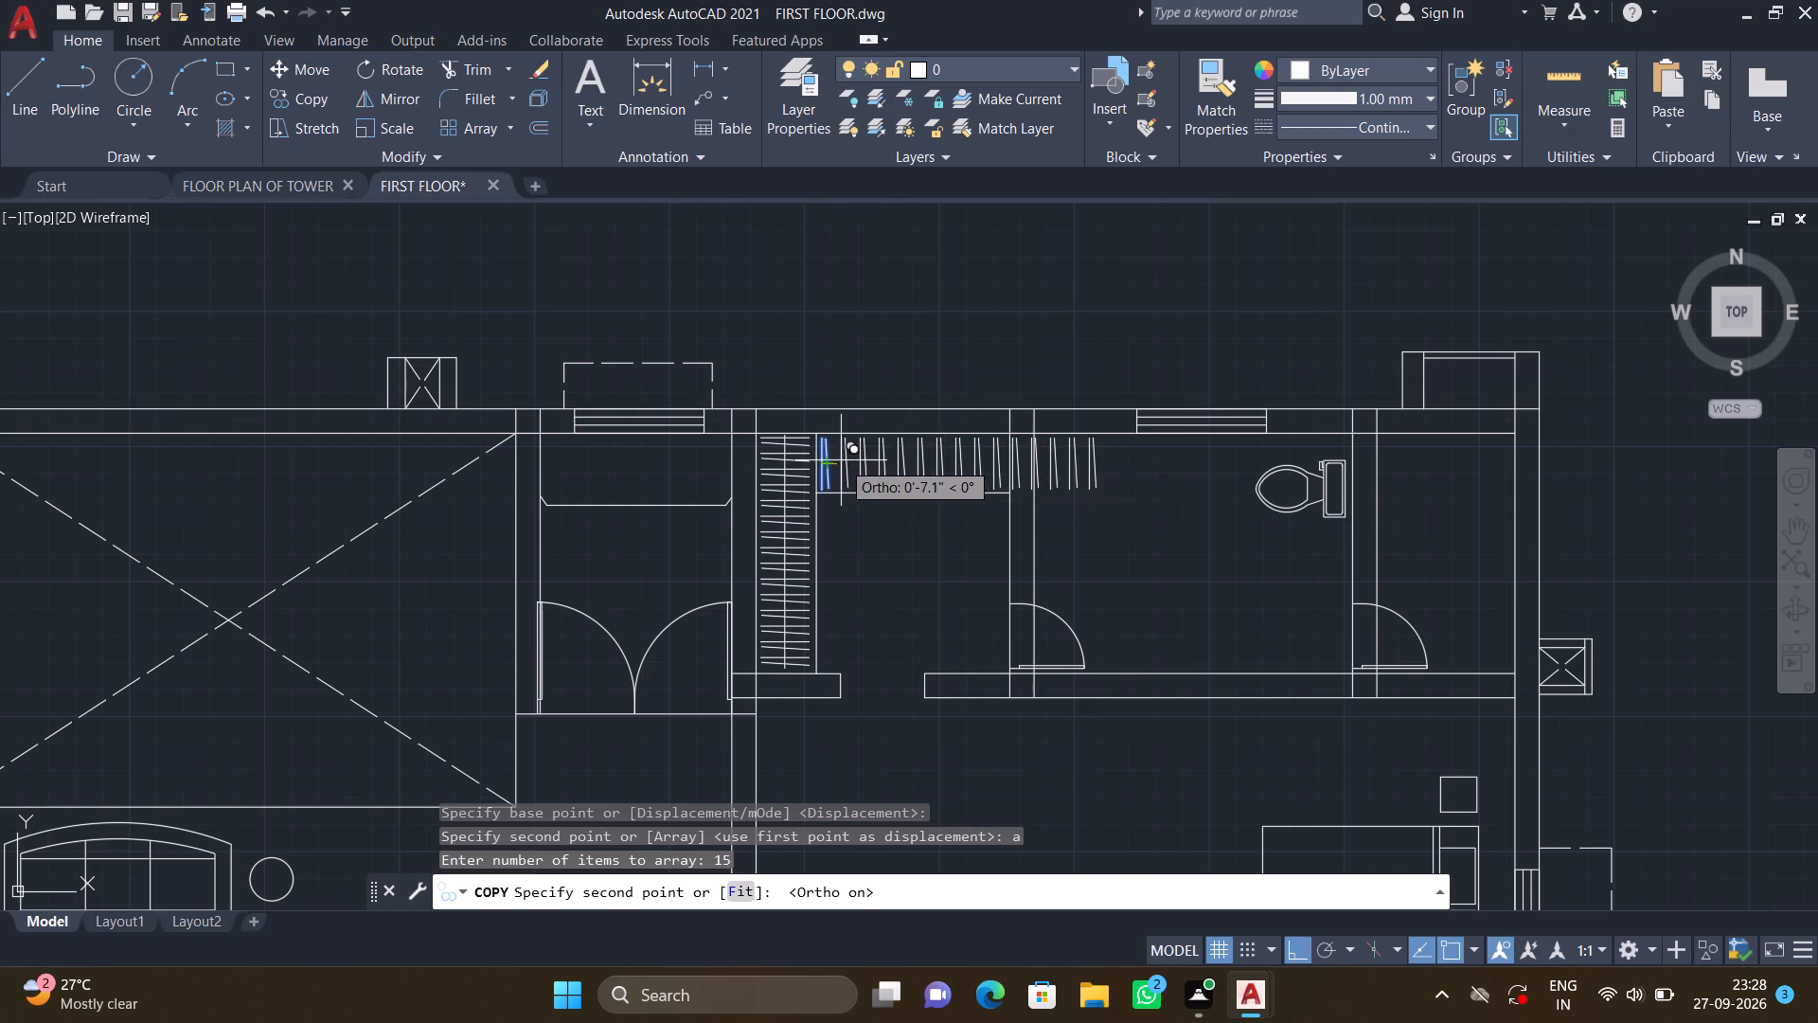
pyautogui.scroll(3, 839, 458)
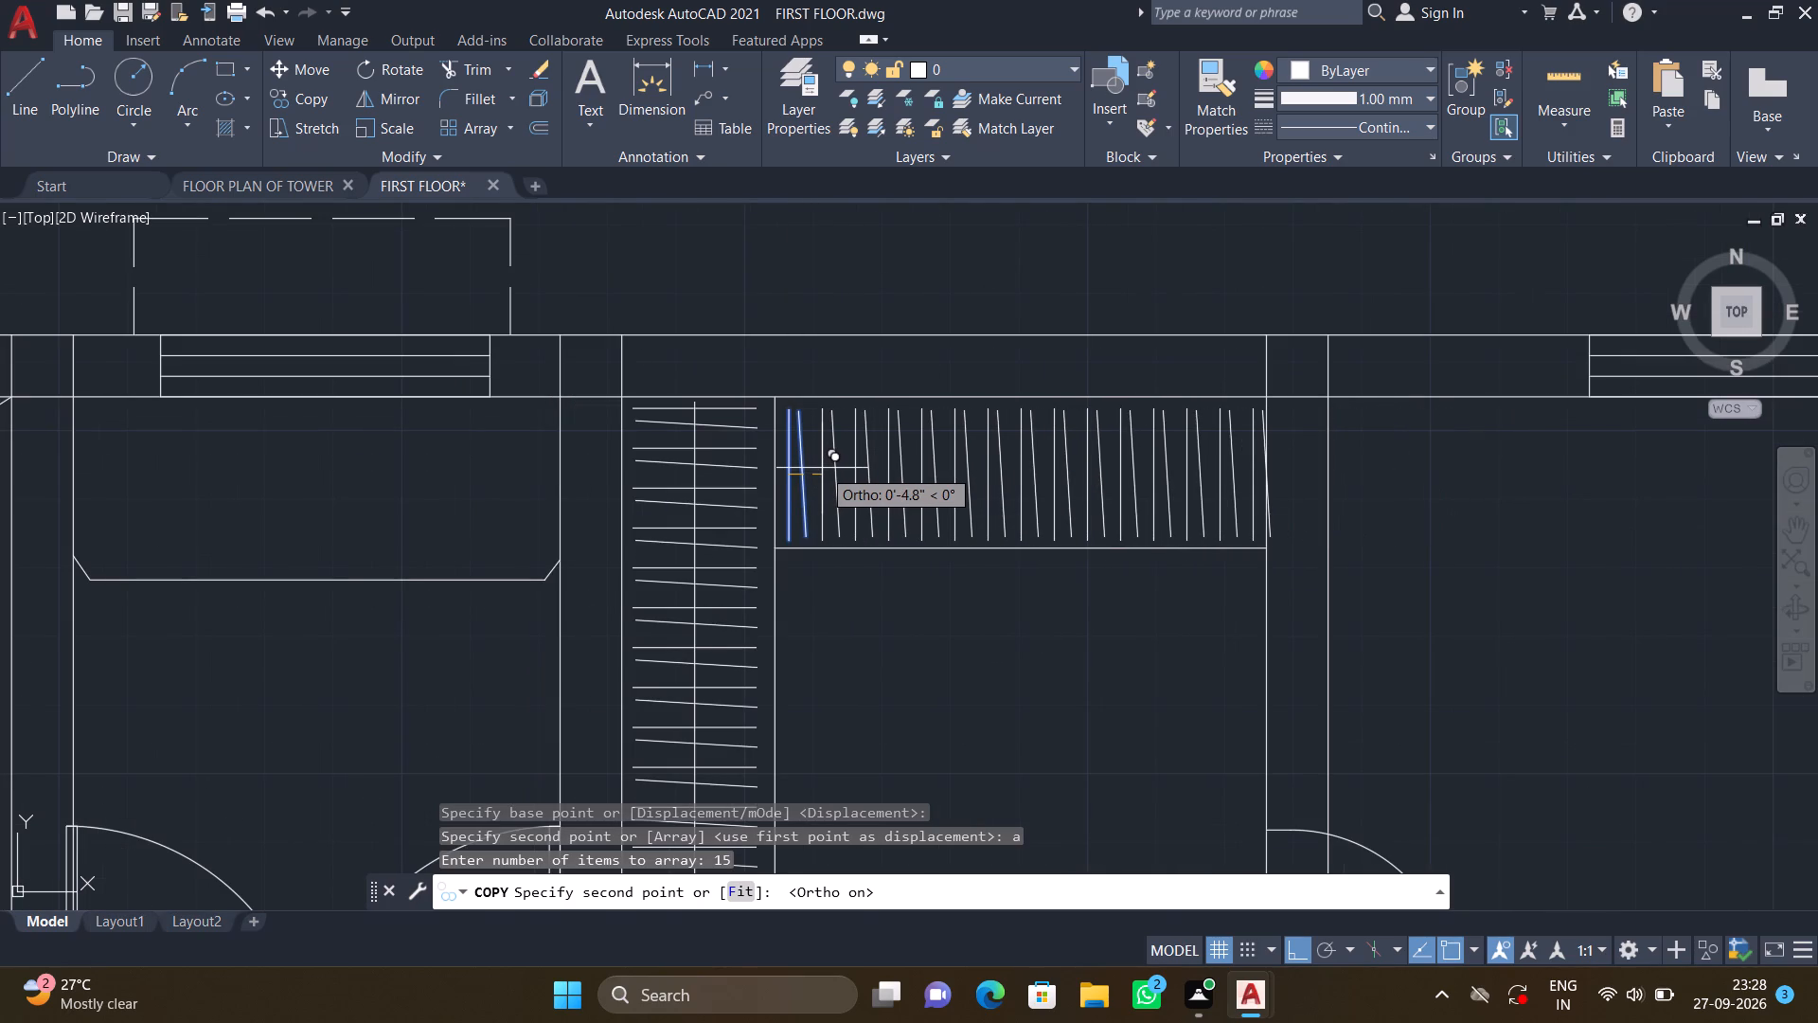
pyautogui.click(820, 467)
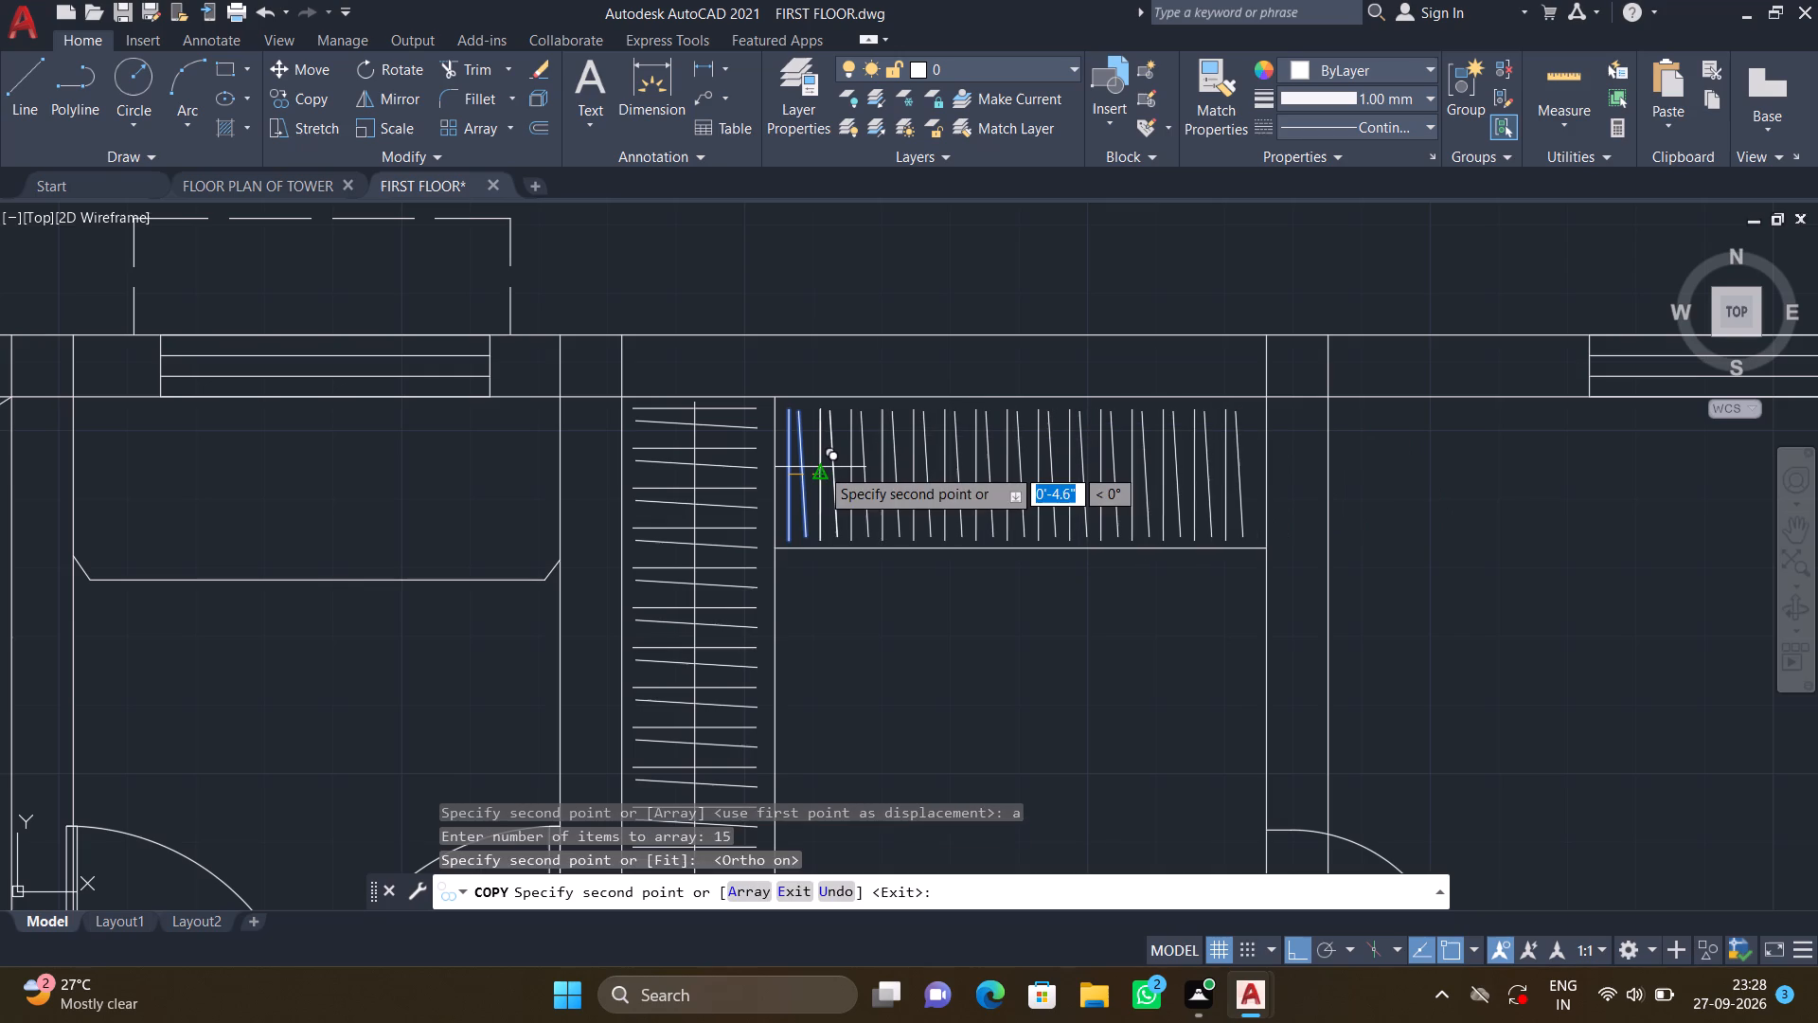
pyautogui.press('Return')
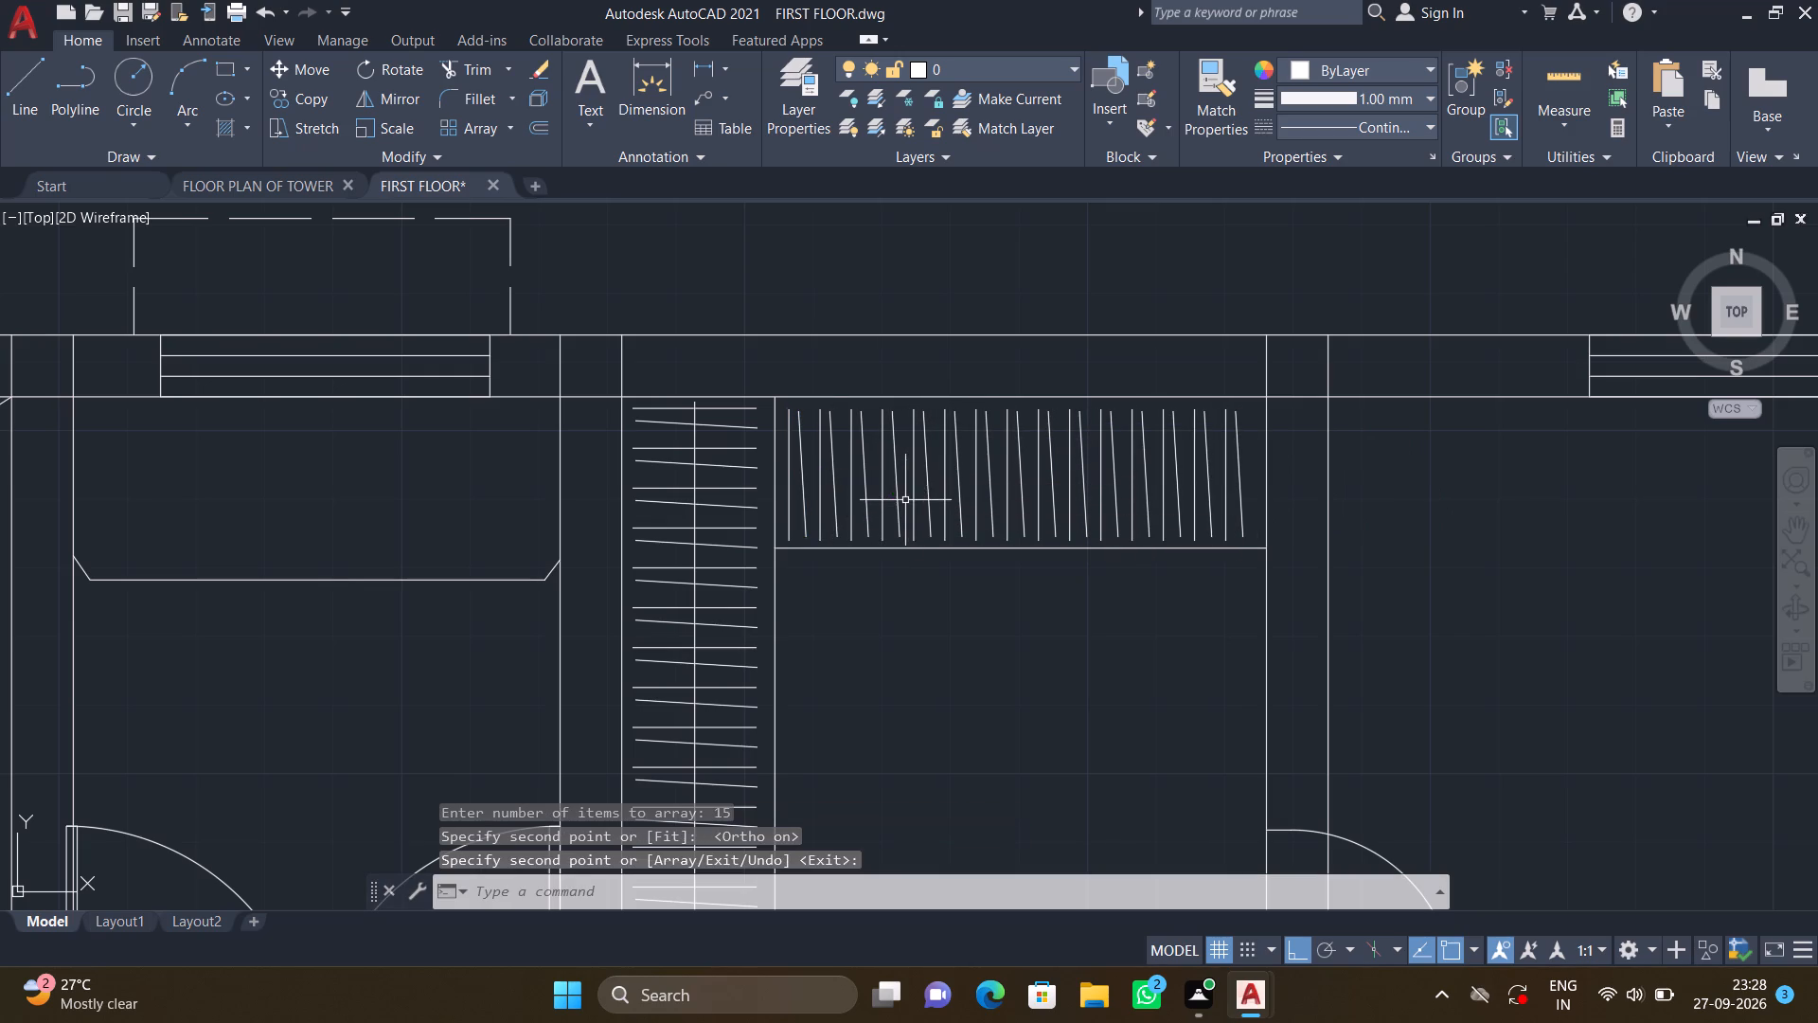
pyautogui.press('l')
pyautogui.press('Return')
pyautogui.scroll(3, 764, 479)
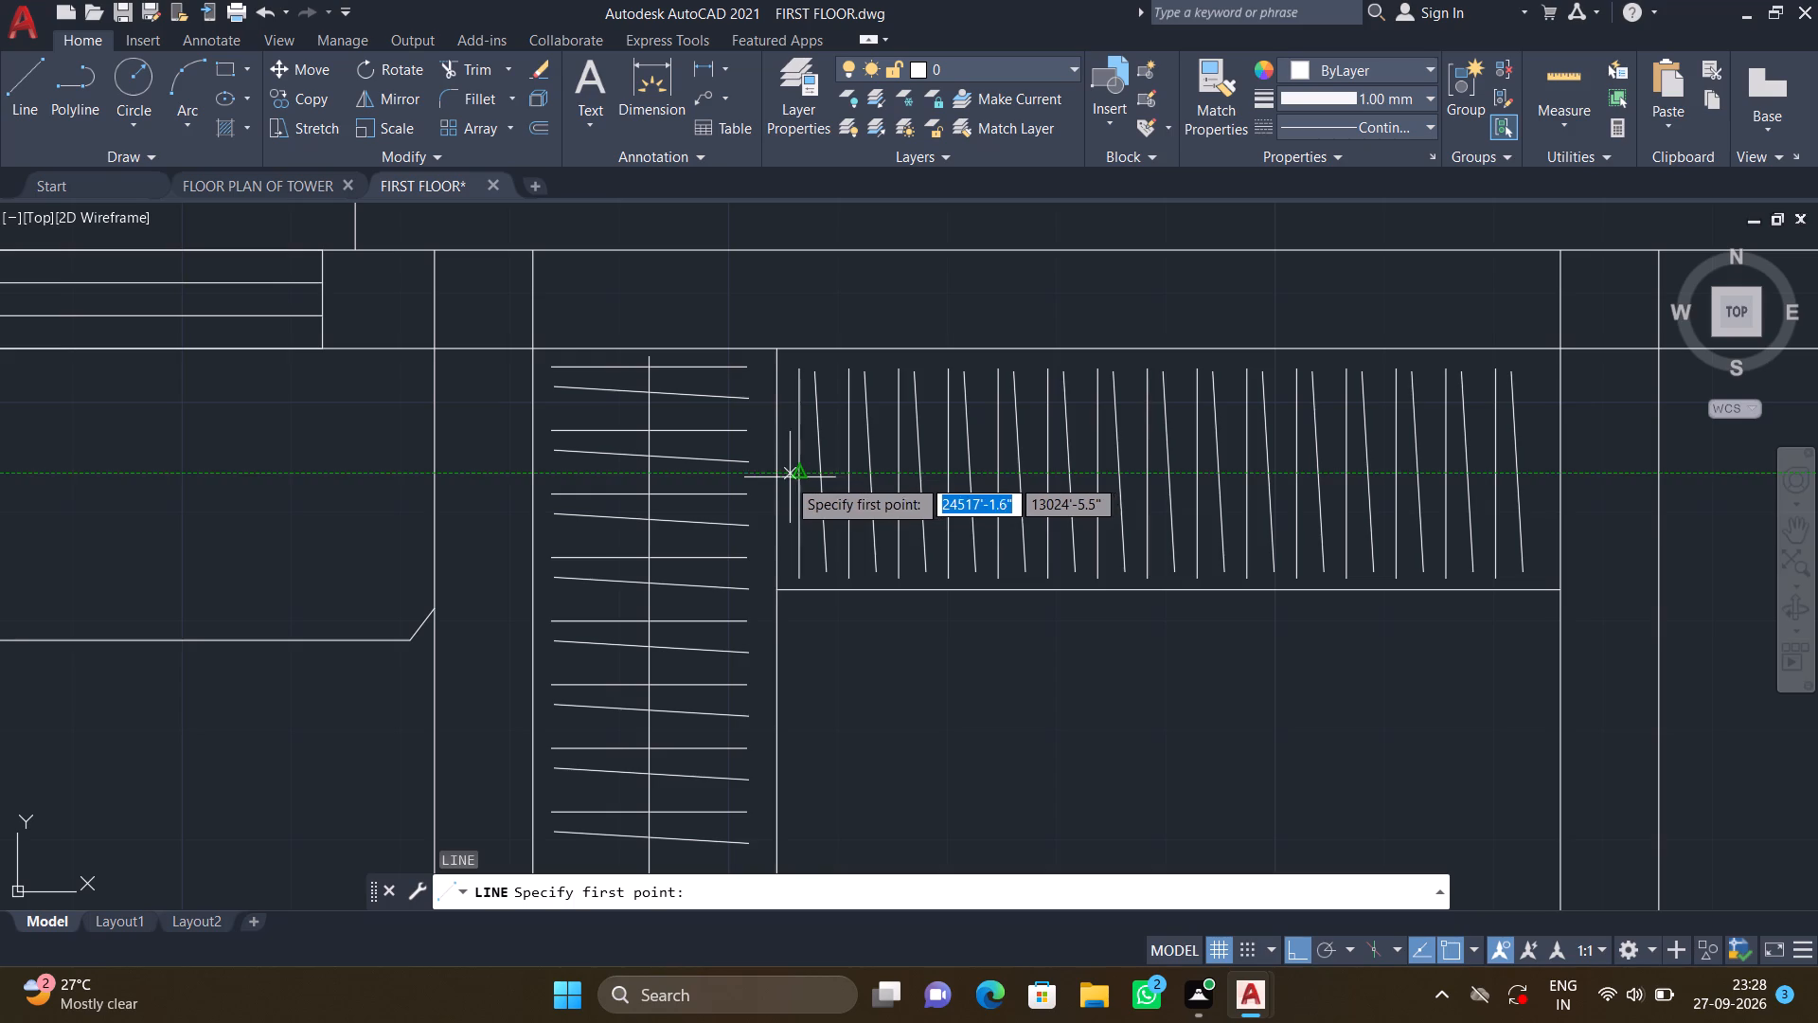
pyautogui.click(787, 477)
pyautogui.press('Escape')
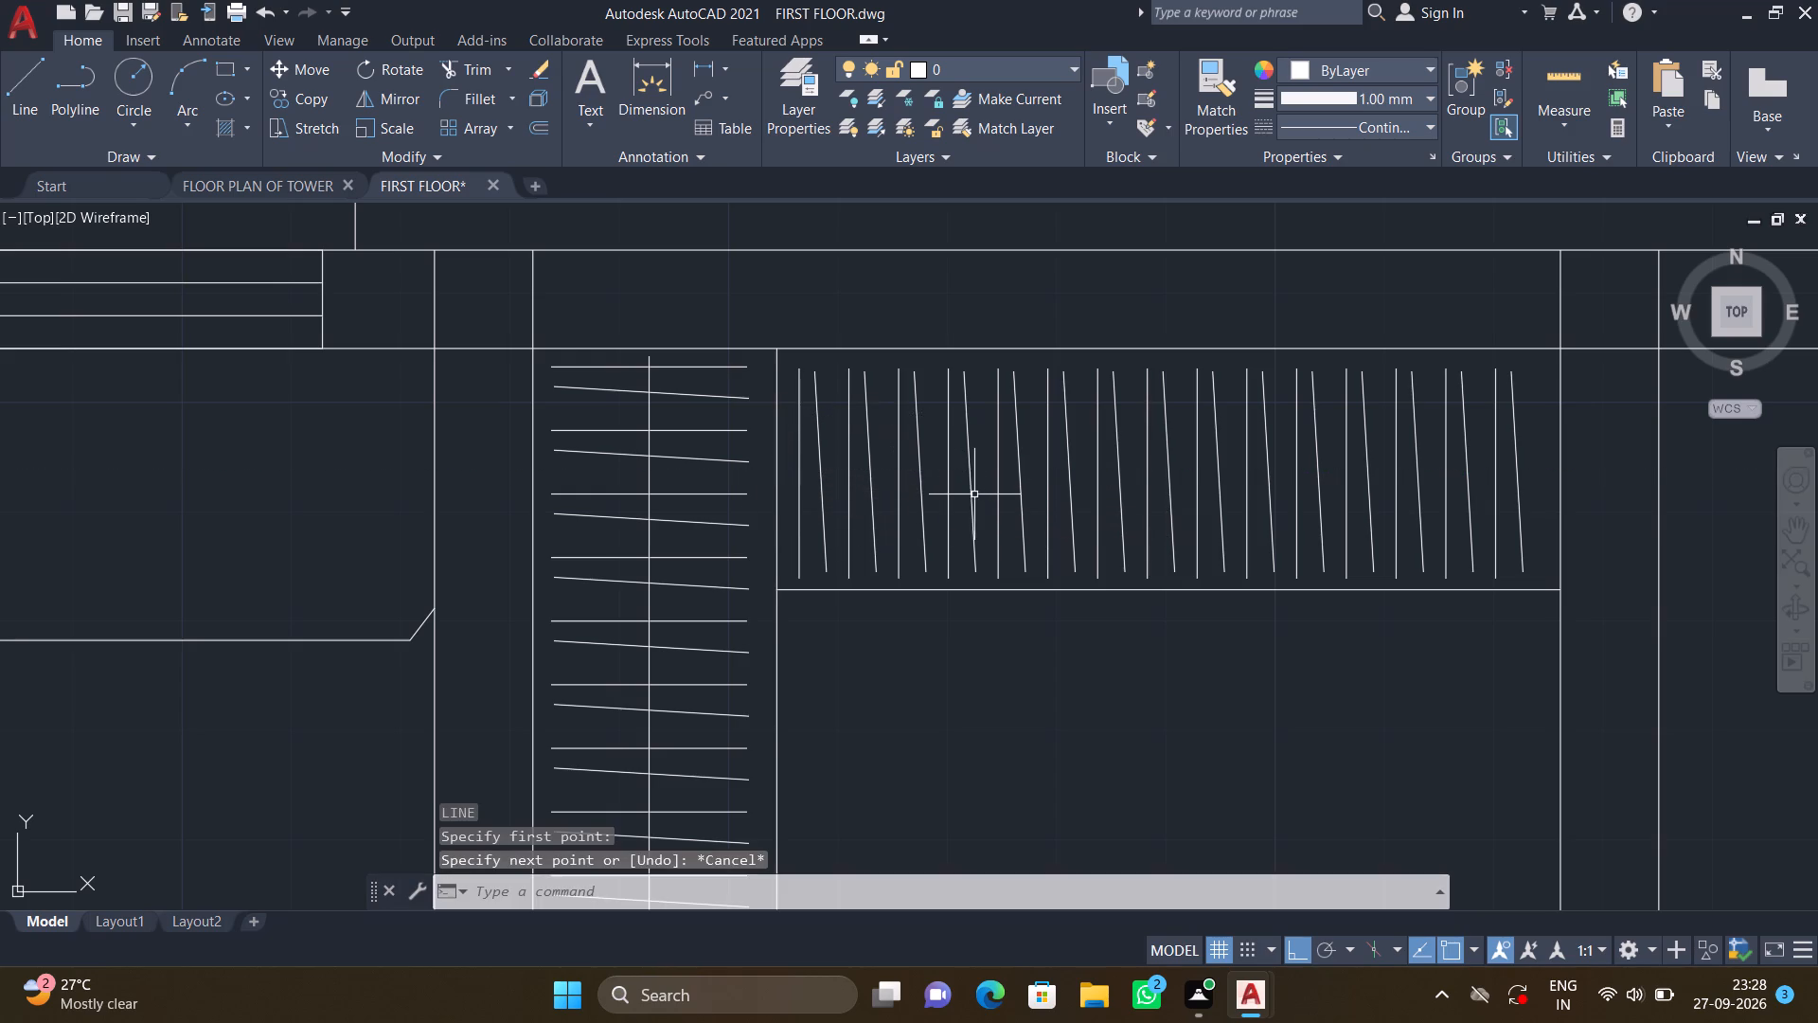
# Draw a horizontal hanging rod through the midpoints of the adjoining wardrobe's hanger lines, extending slightly beyond the first and last hangers.
pyautogui.scroll(4, 791, 496)
pyautogui.press('l')
pyautogui.press('Return')
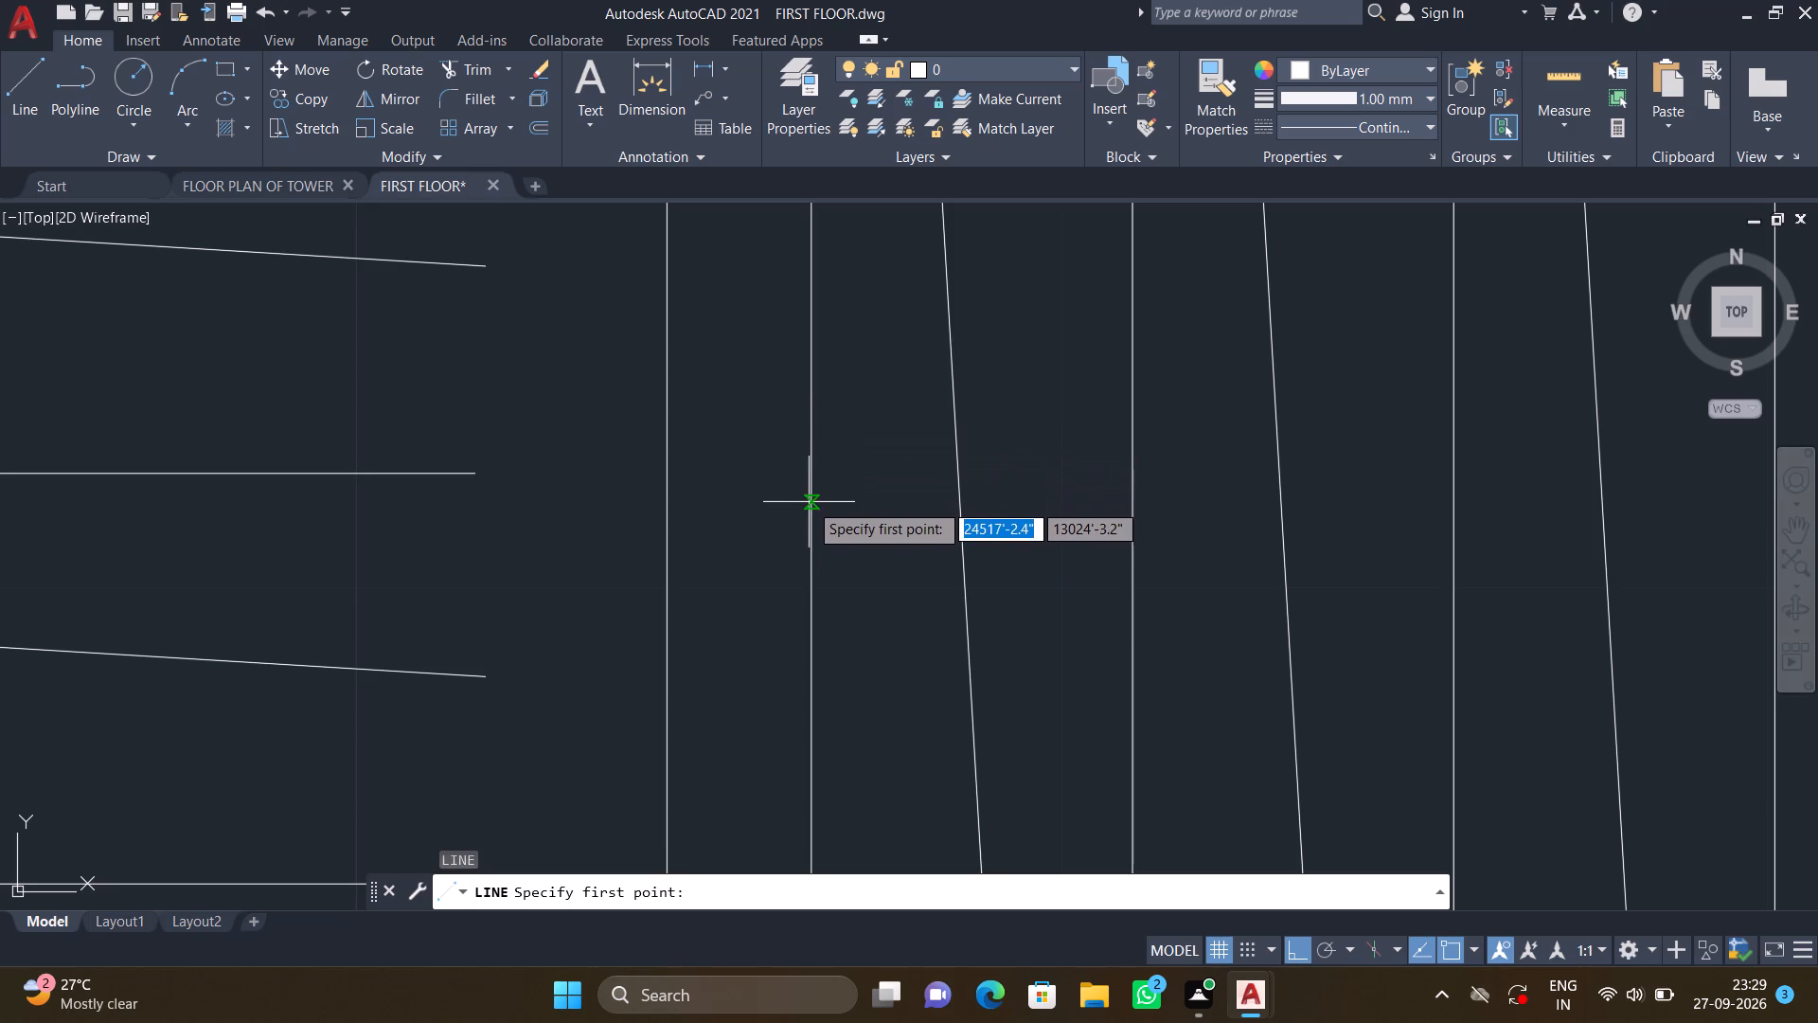
pyautogui.click(812, 343)
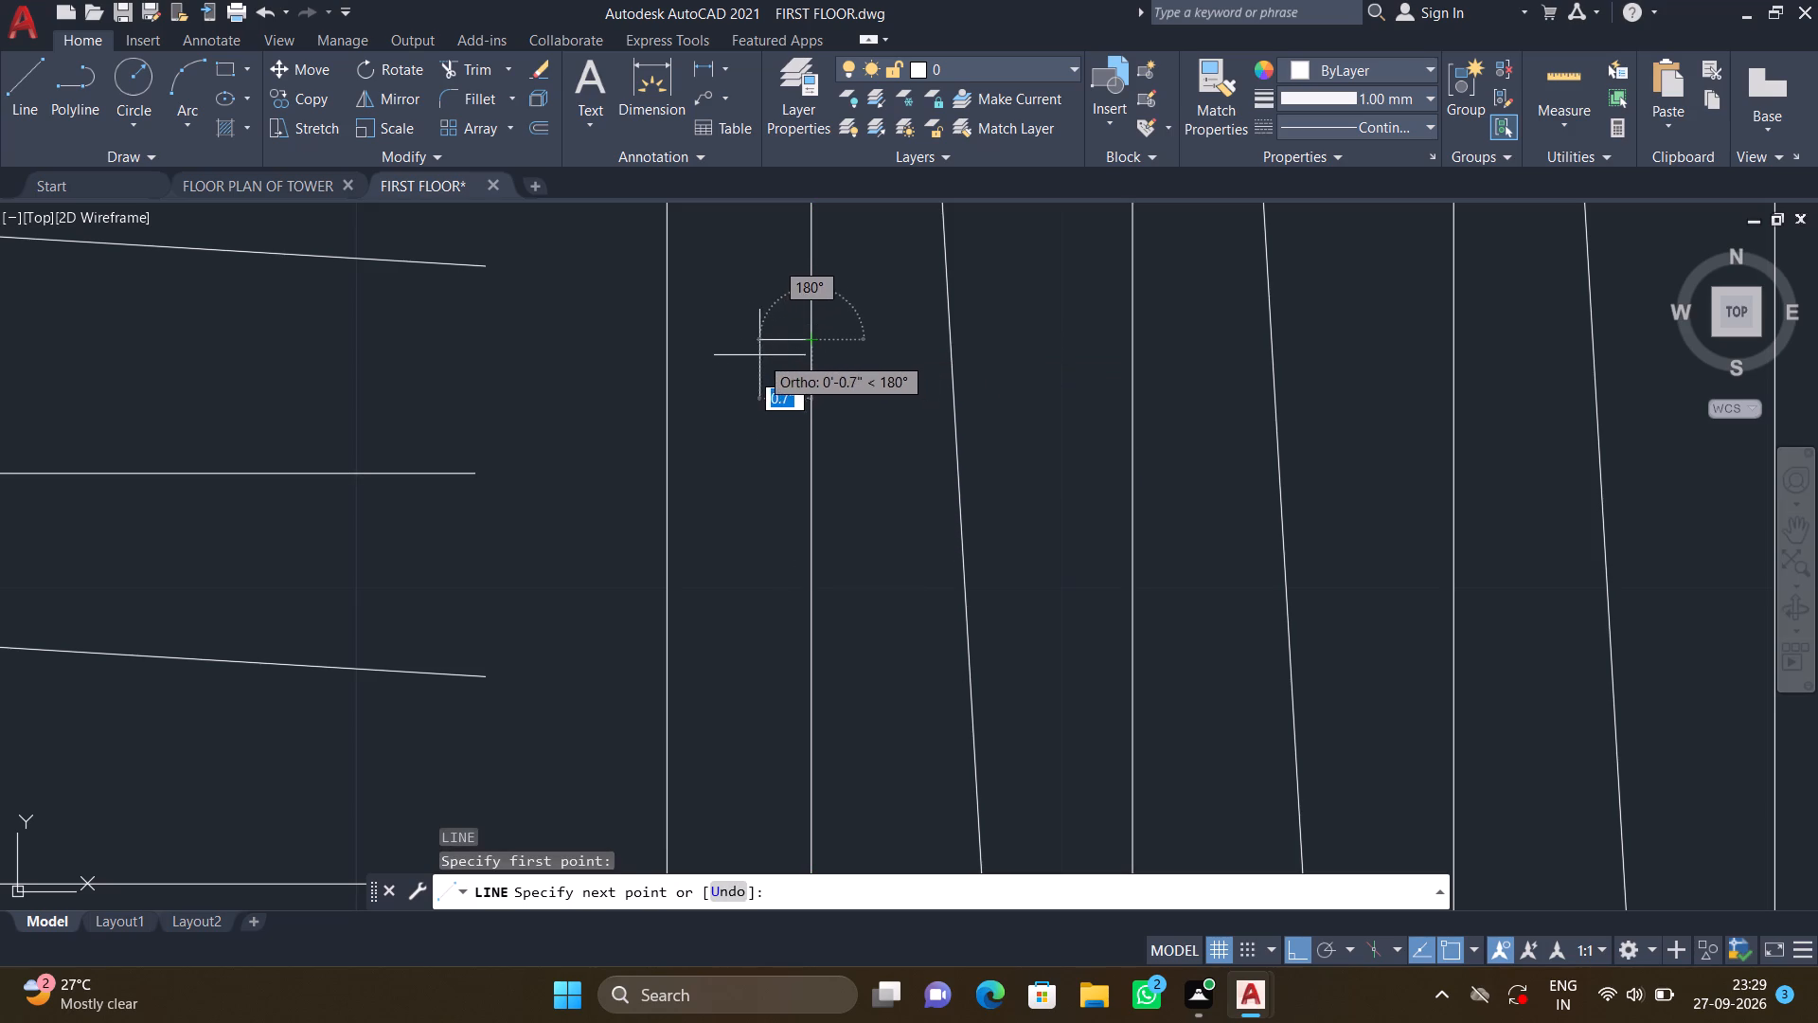
pyautogui.click(723, 348)
pyautogui.press('Return')
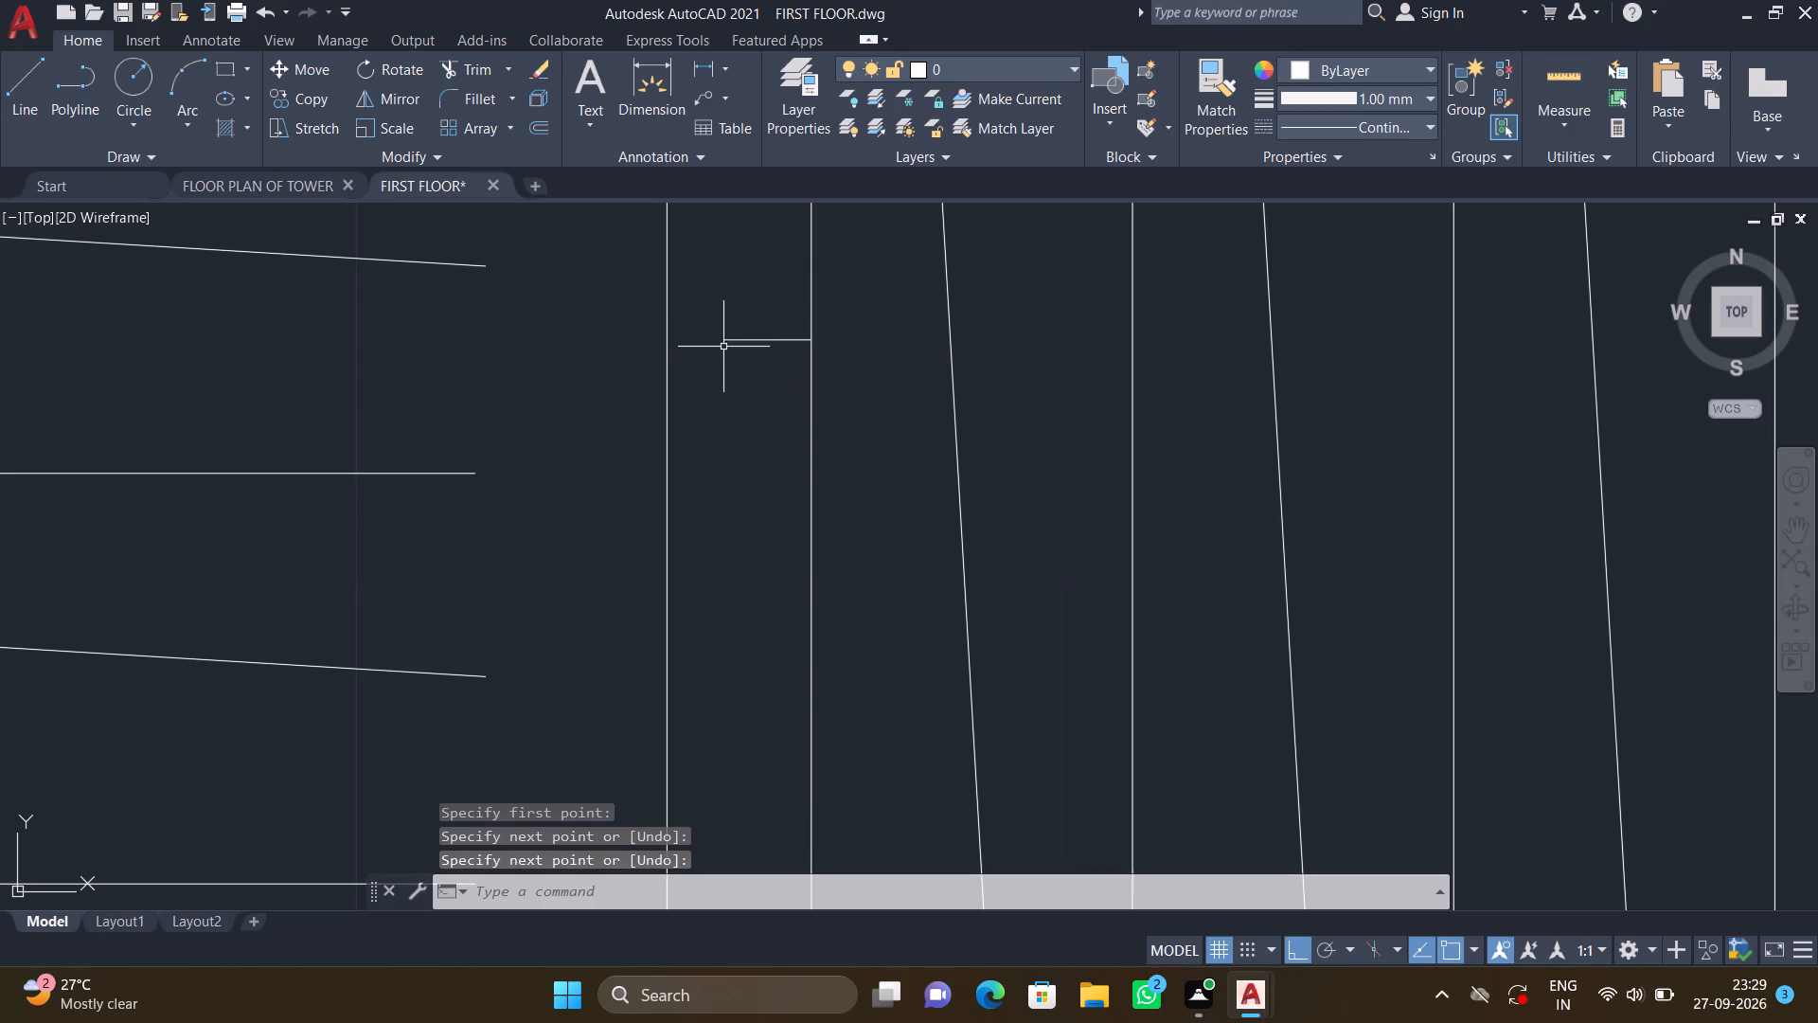
pyautogui.press('space')
pyautogui.click(811, 342)
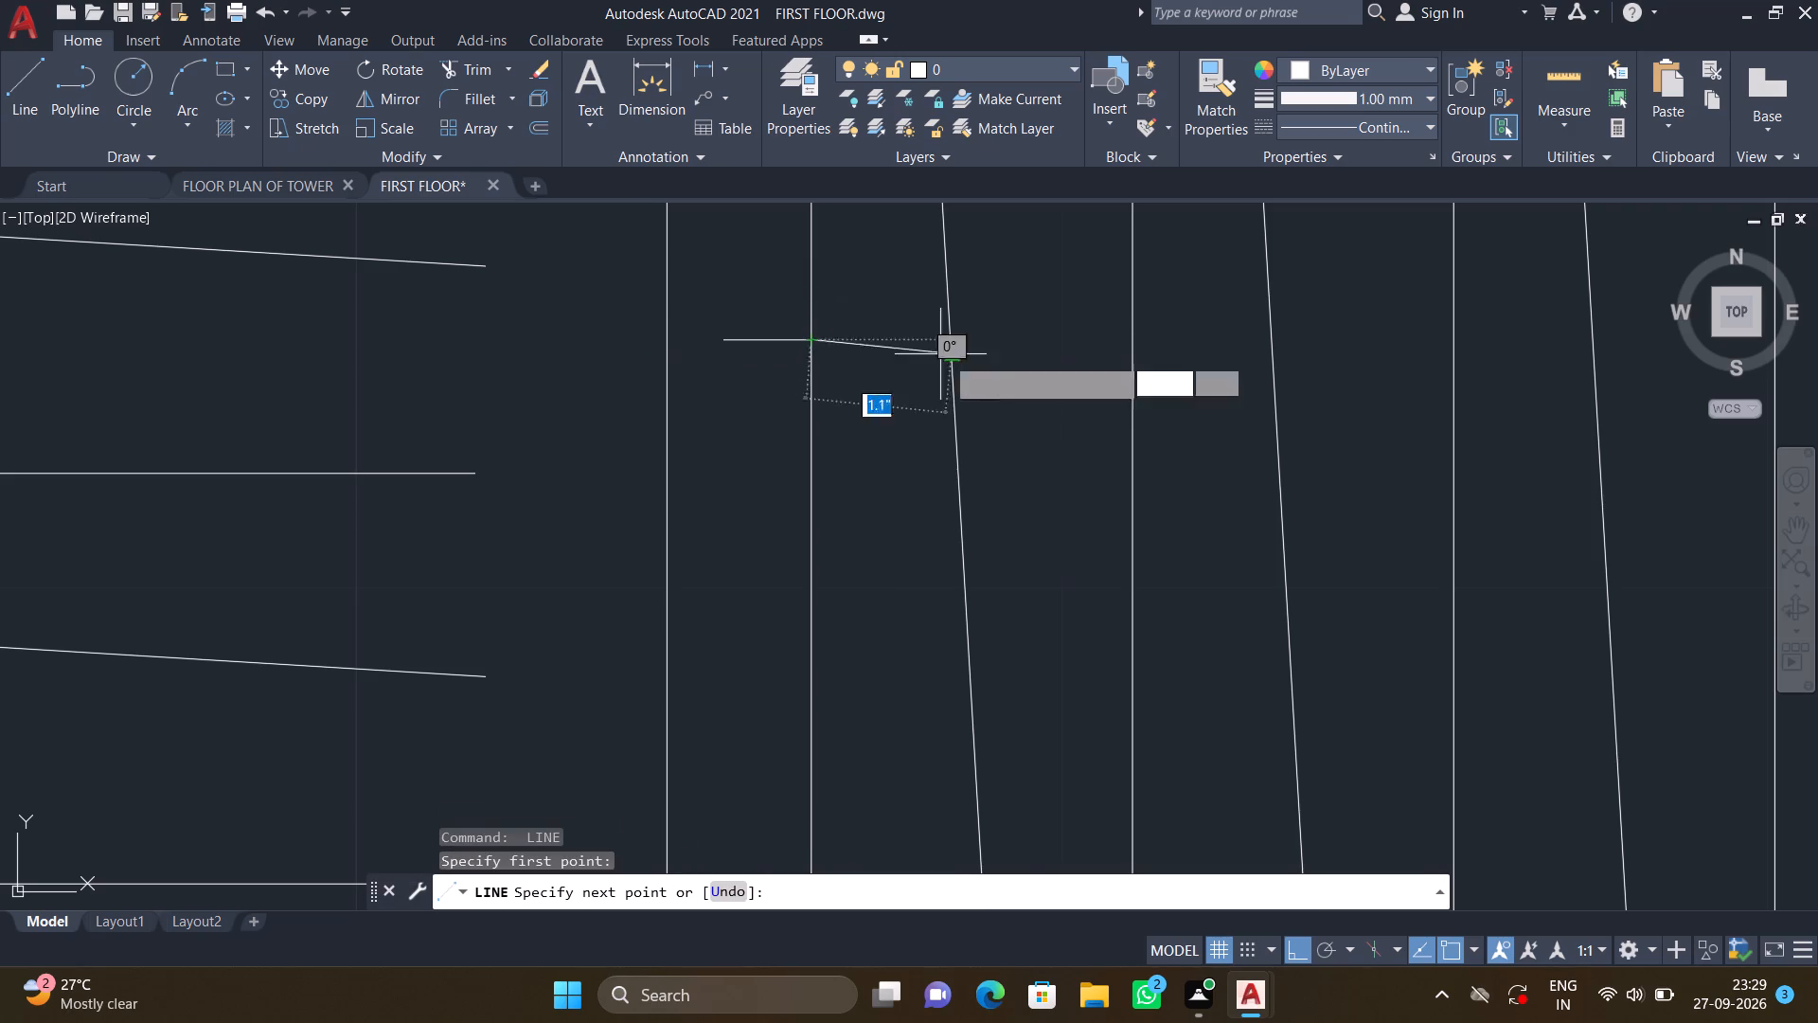
pyautogui.scroll(-4, 1088, 390)
pyautogui.moveTo(1268, 368); pyautogui.dragTo(878, 344, button='middle')
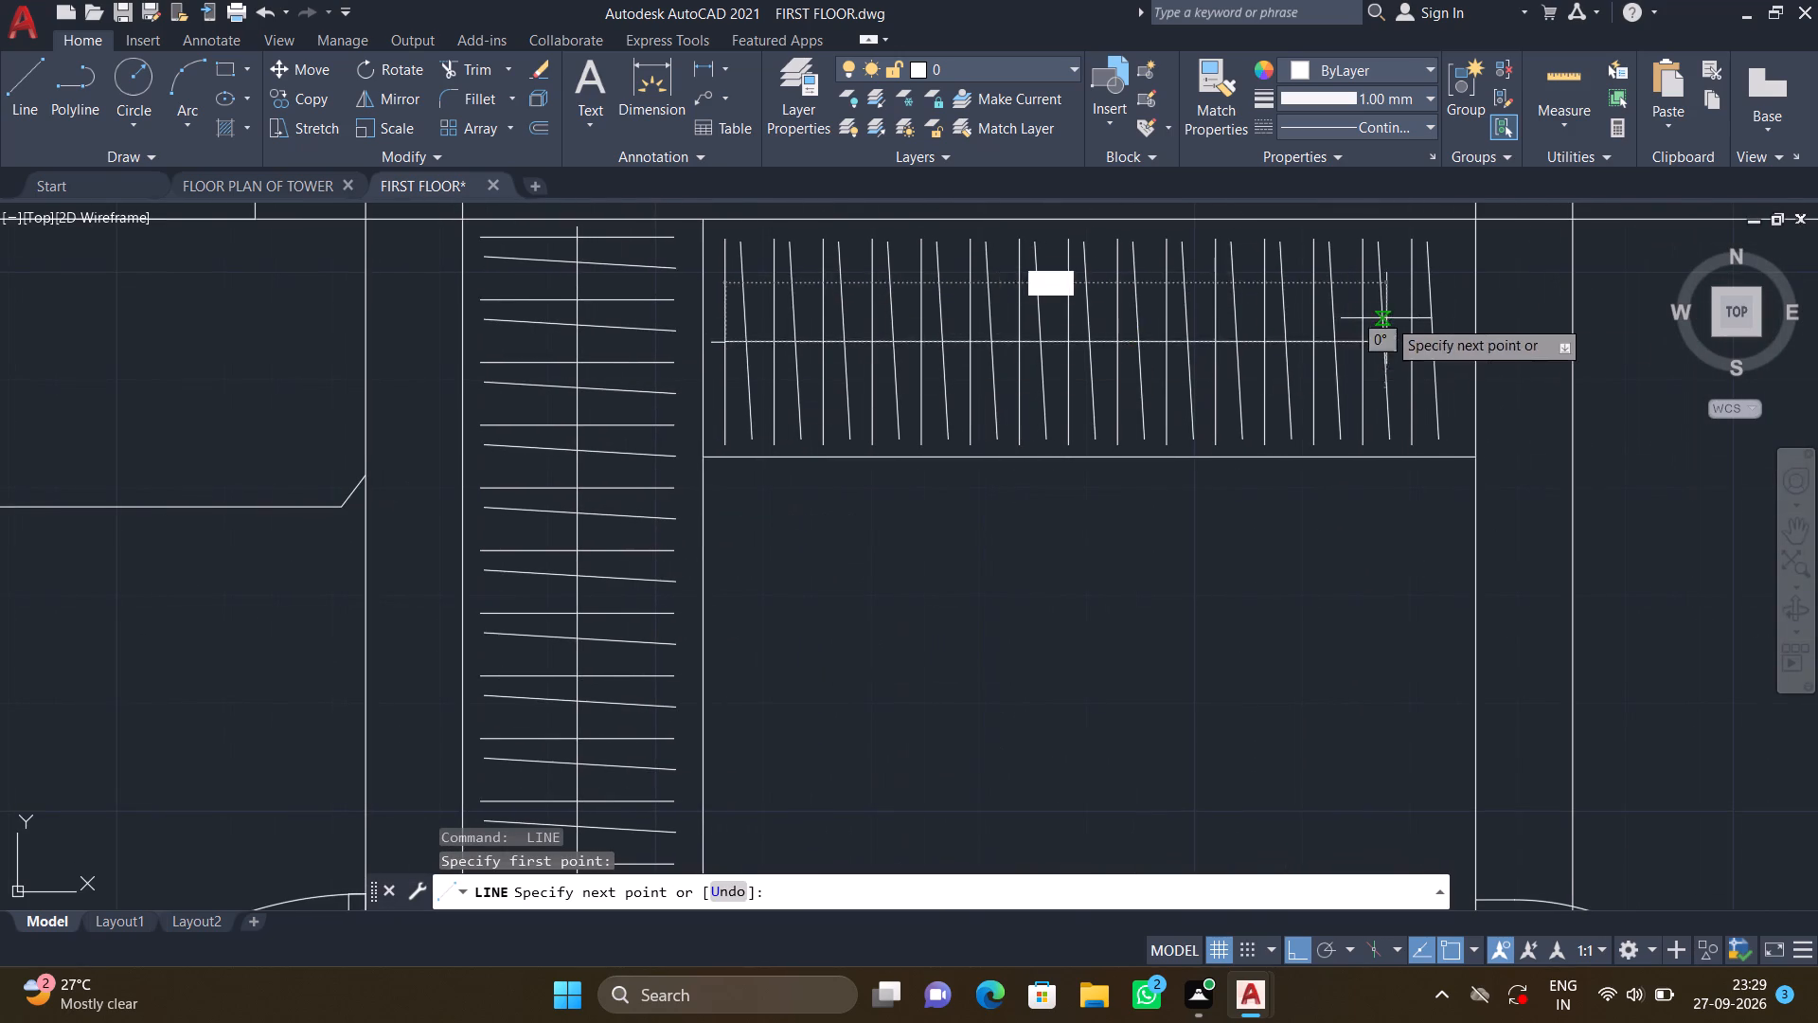
pyautogui.scroll(3, 1409, 323)
pyautogui.click(1506, 368)
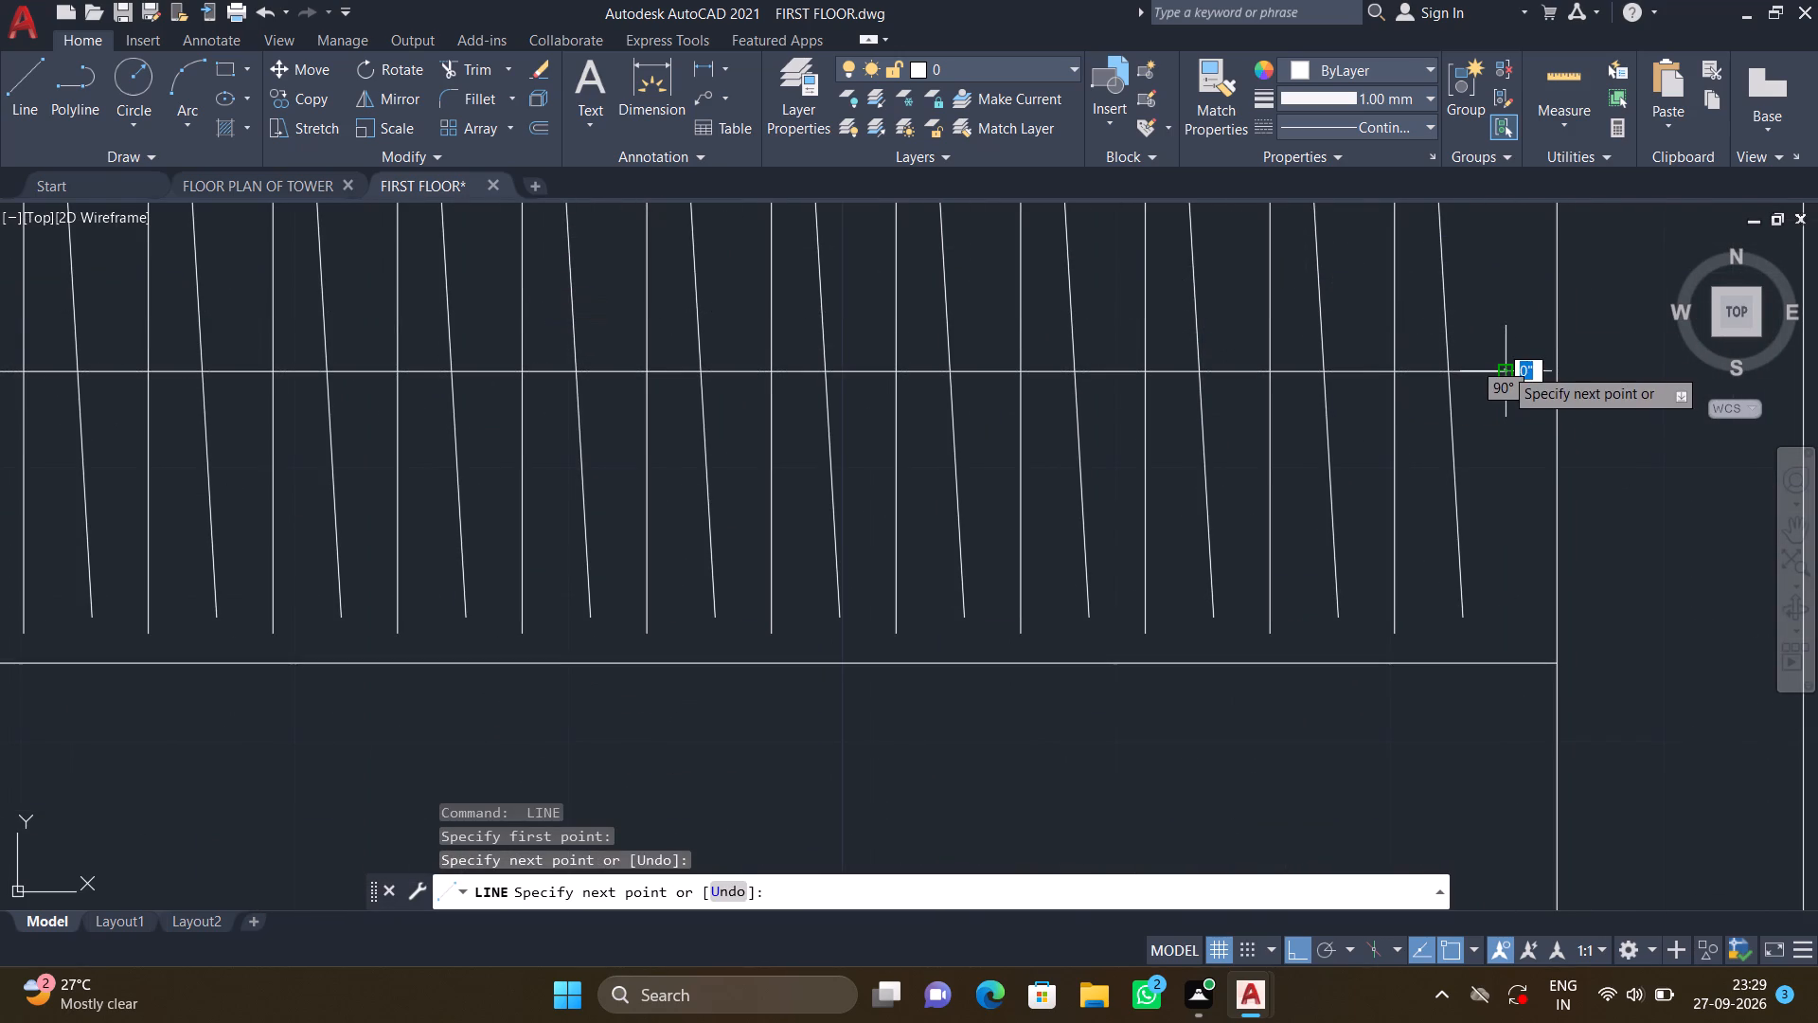
pyautogui.press('Return')
# Draw a horizontal hanger line across the top of the tall wardrobe in the lower central bedroom, just inside its side edges.
pyautogui.scroll(-4, 1453, 387)
pyautogui.moveTo(1081, 518); pyautogui.dragTo(743, 451, button='middle')
pyautogui.scroll(-1, 745, 452)
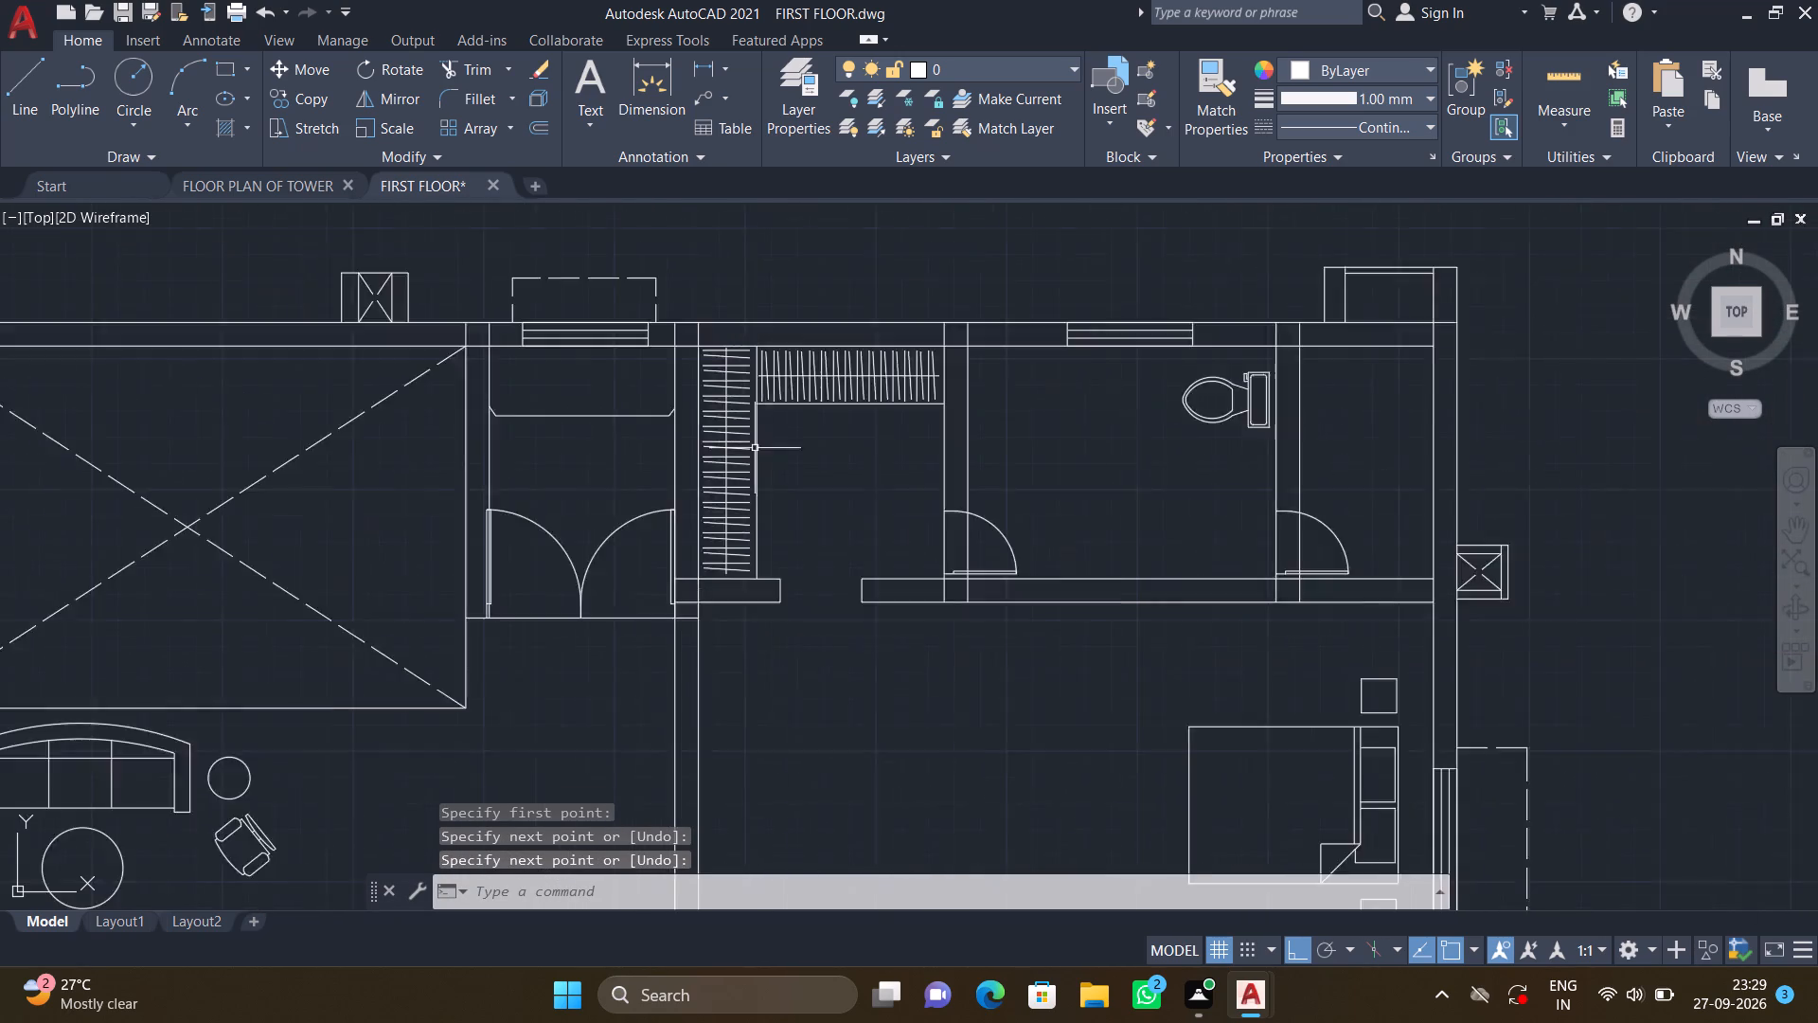
pyautogui.scroll(-1, 757, 446)
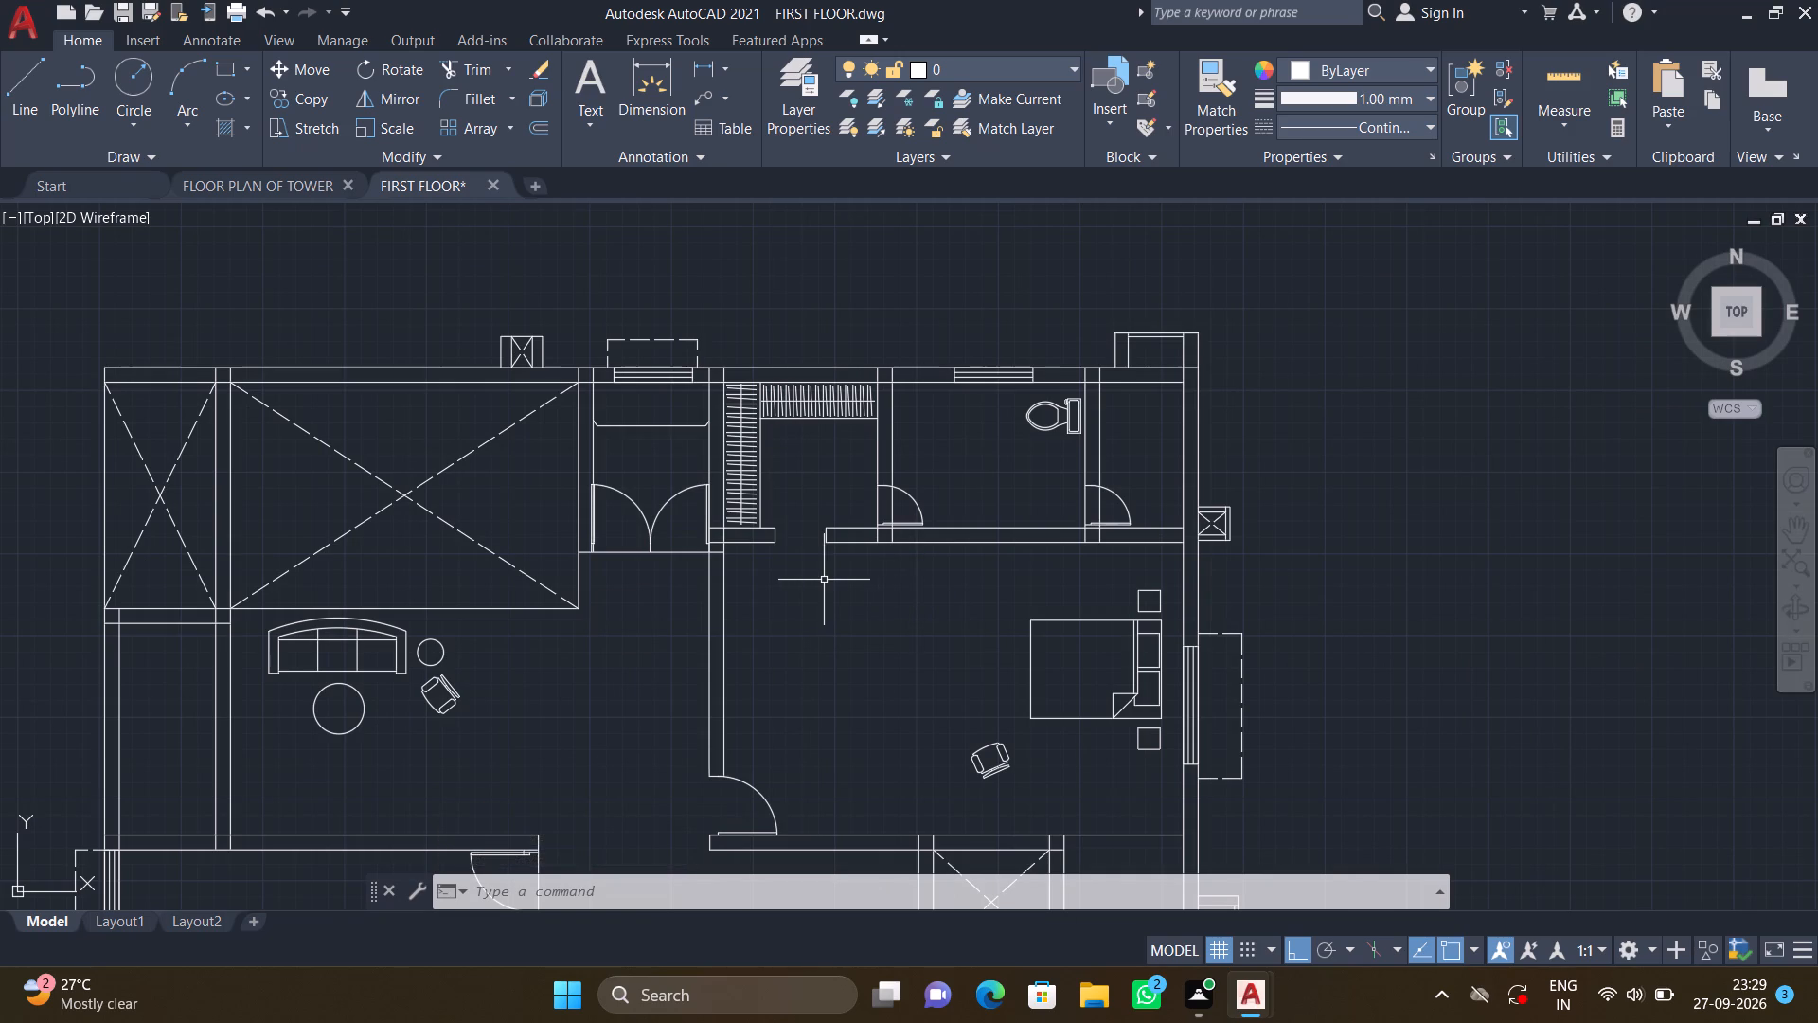
pyautogui.scroll(-2, 751, 693)
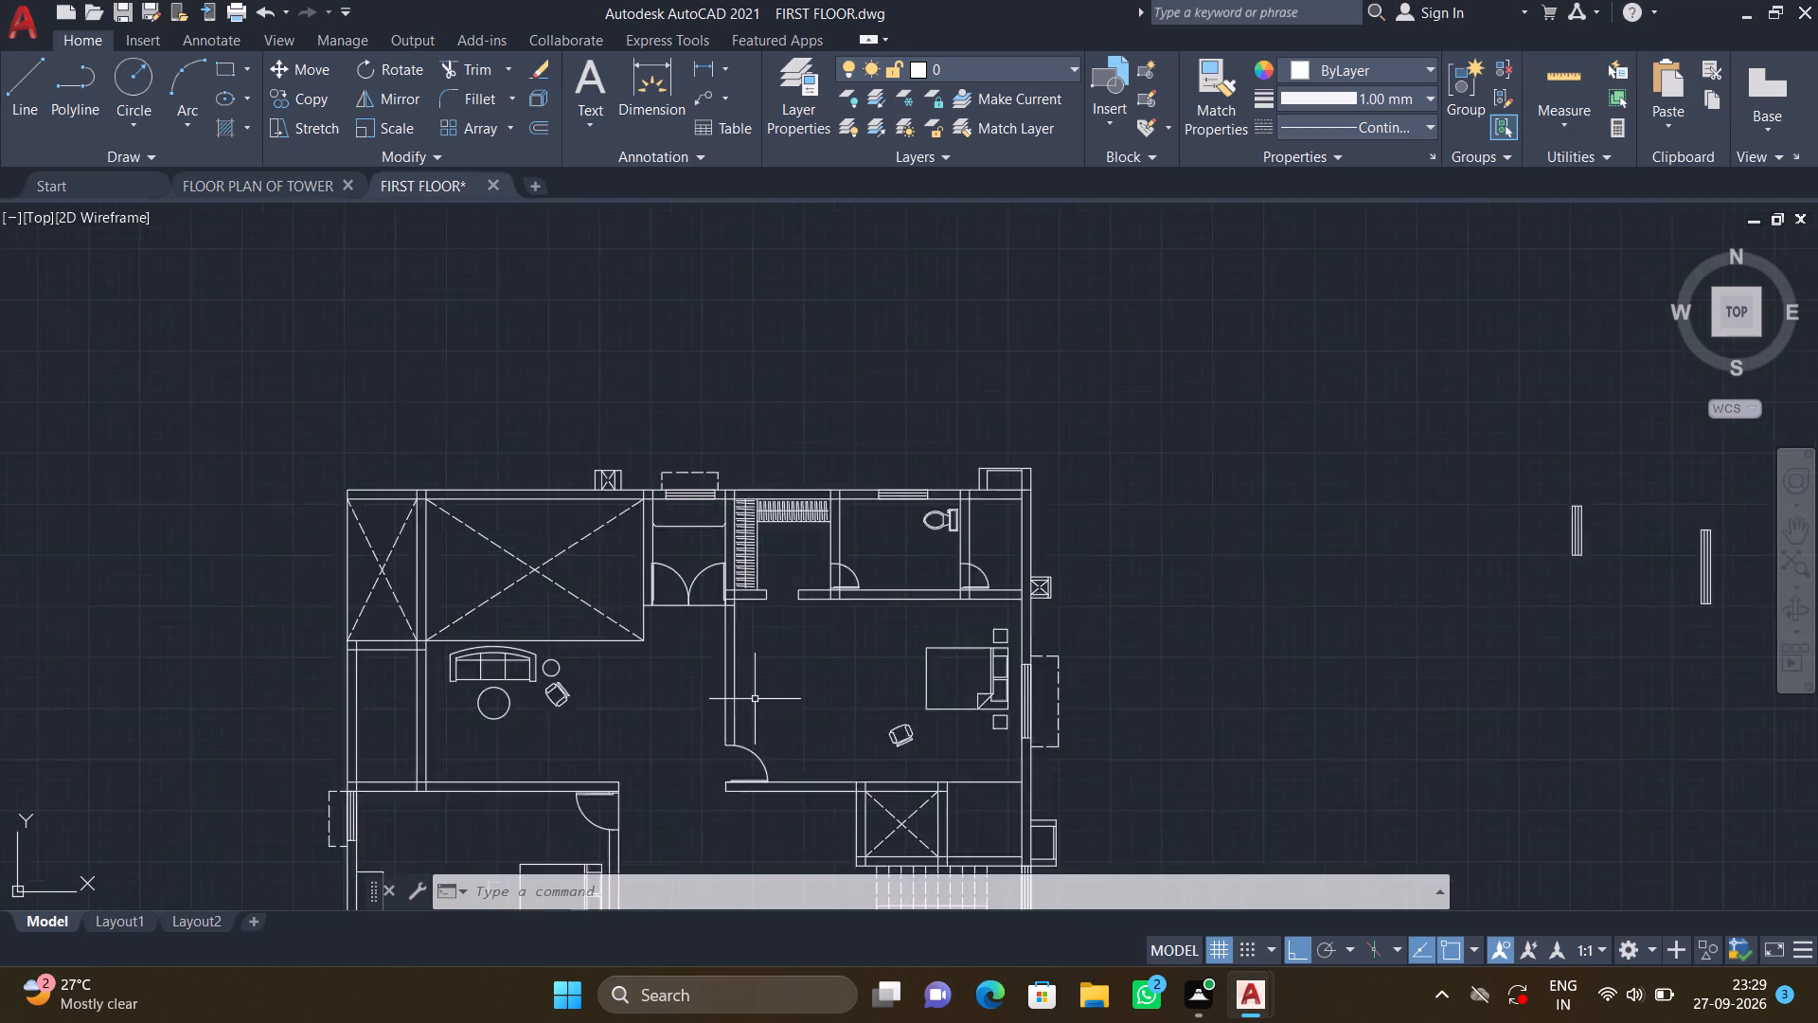
pyautogui.moveTo(707, 708); pyautogui.dragTo(898, 441, button='middle')
pyautogui.moveTo(893, 710); pyautogui.dragTo(905, 617, button='middle')
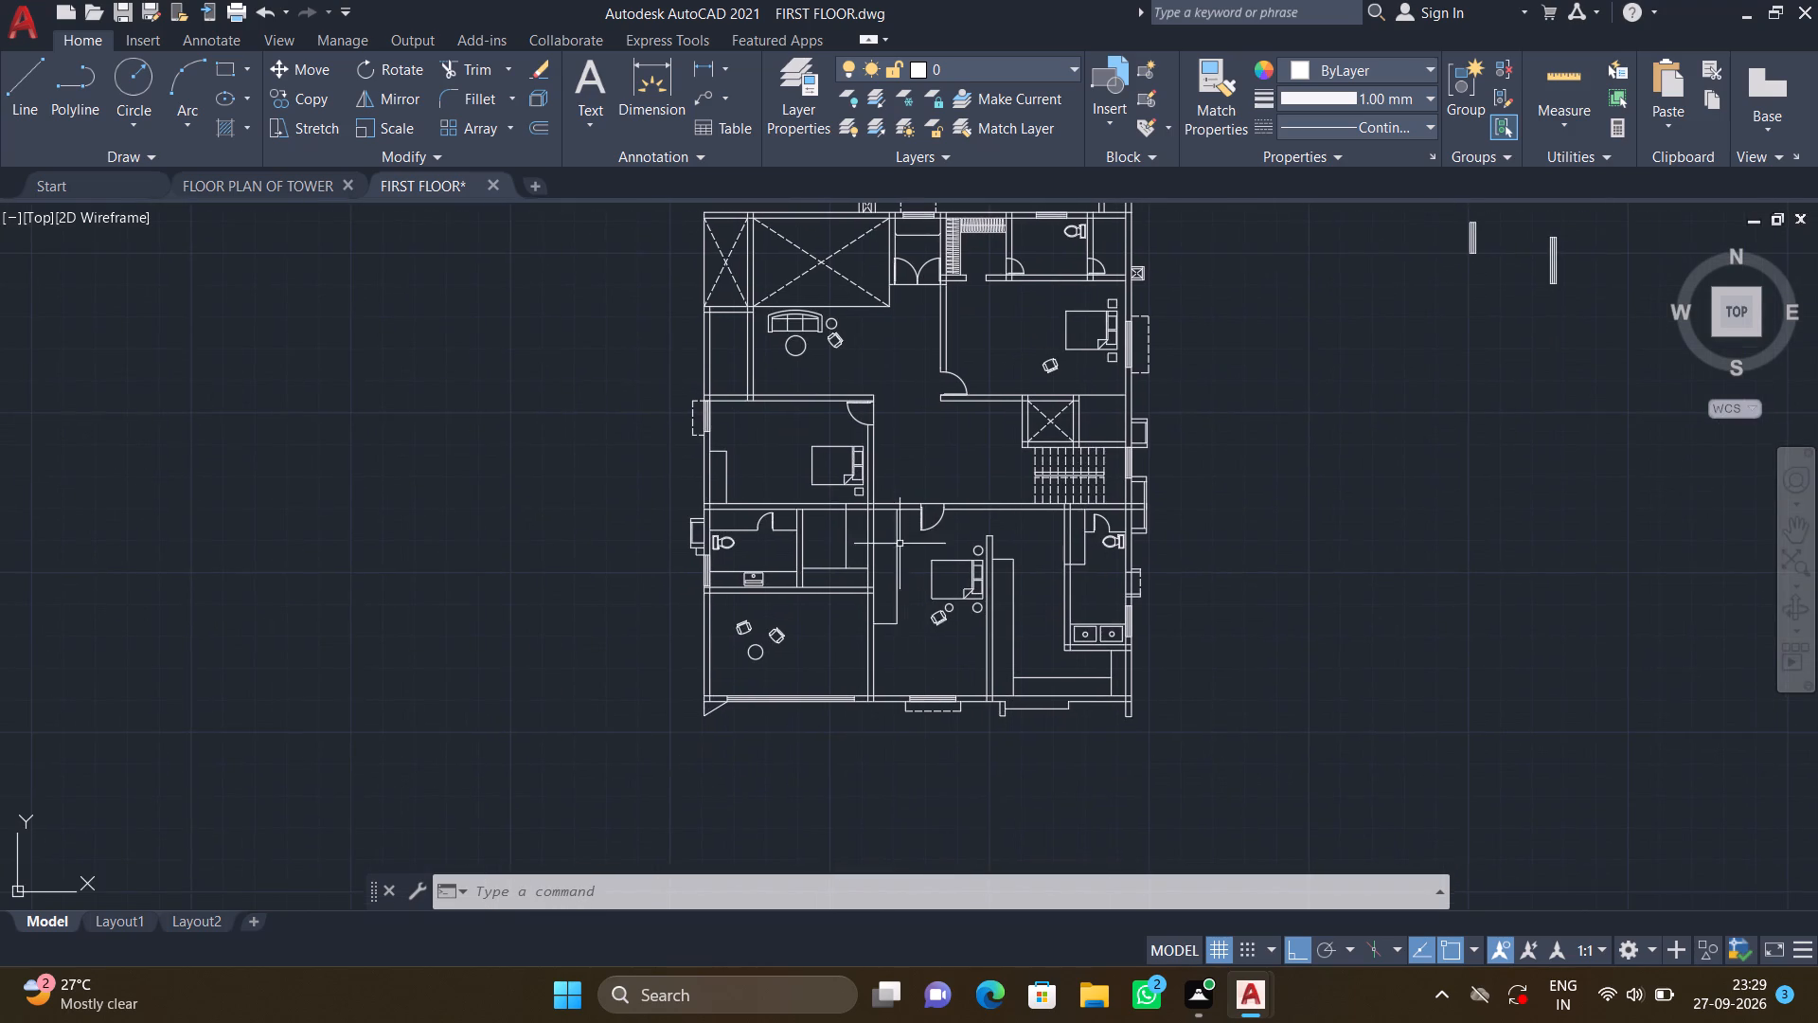
pyautogui.scroll(3, 889, 489)
pyautogui.press('l')
pyautogui.press('Return')
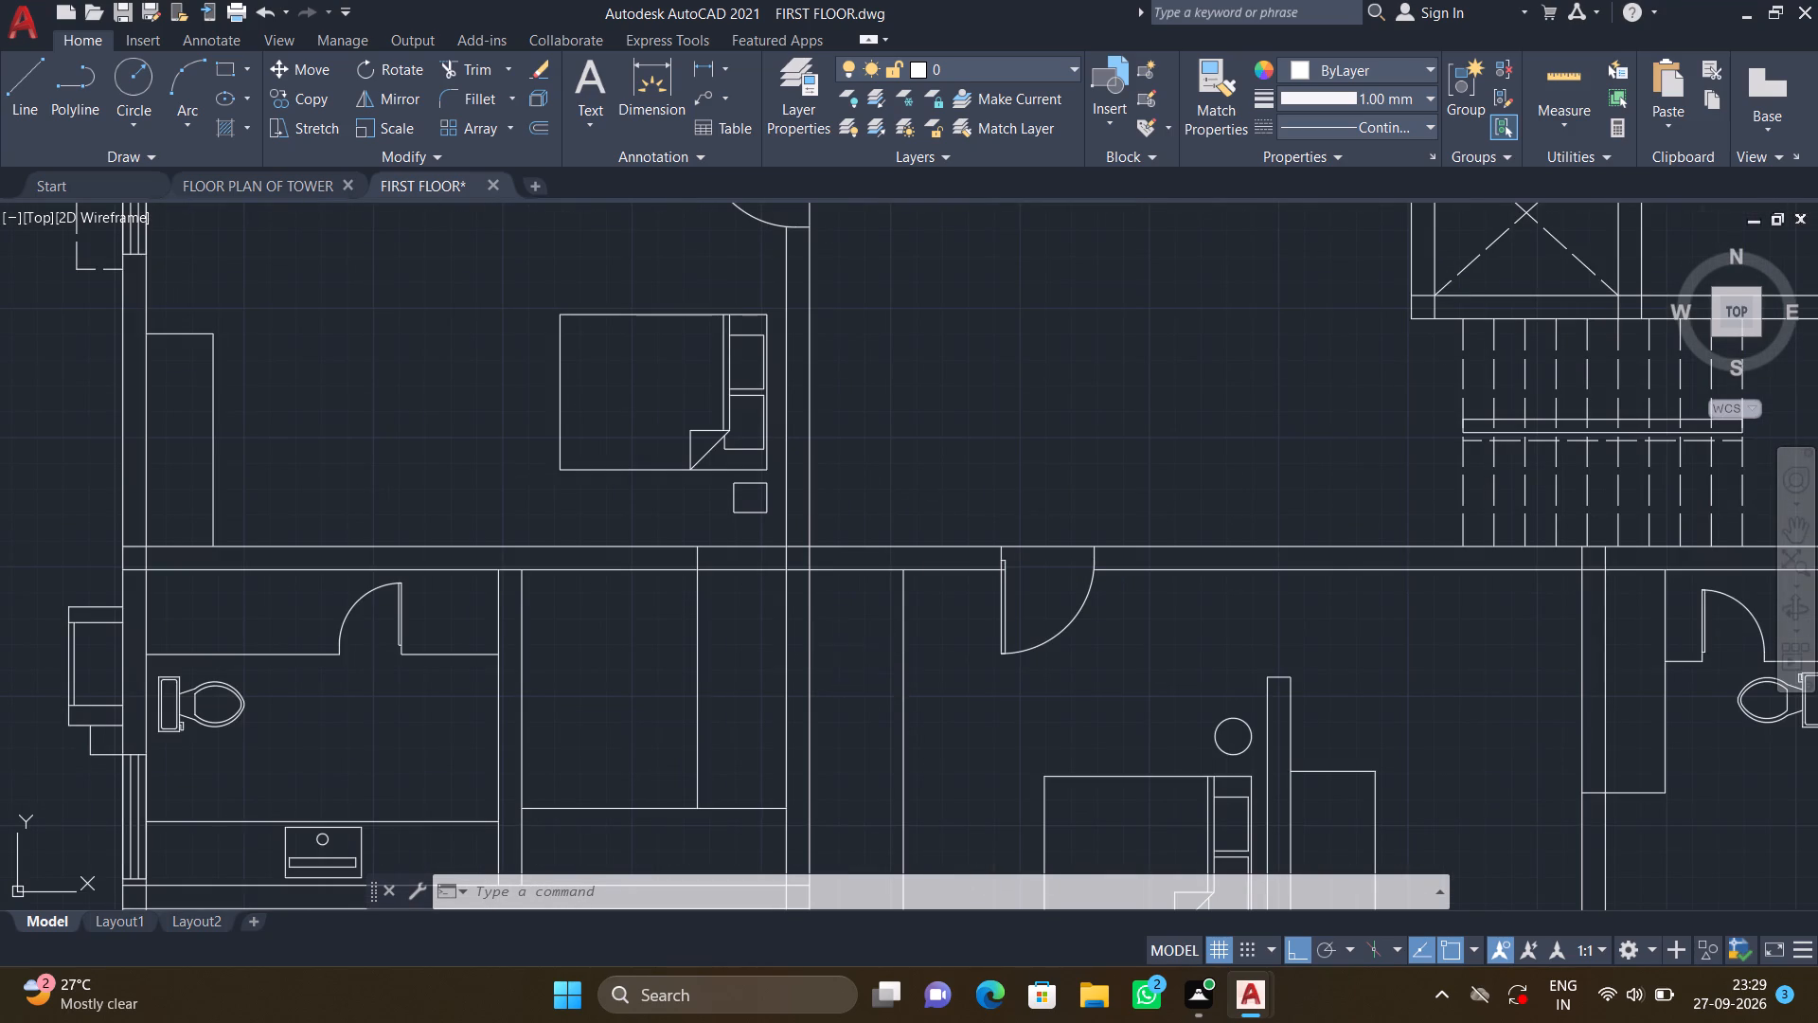
pyautogui.scroll(3, 822, 597)
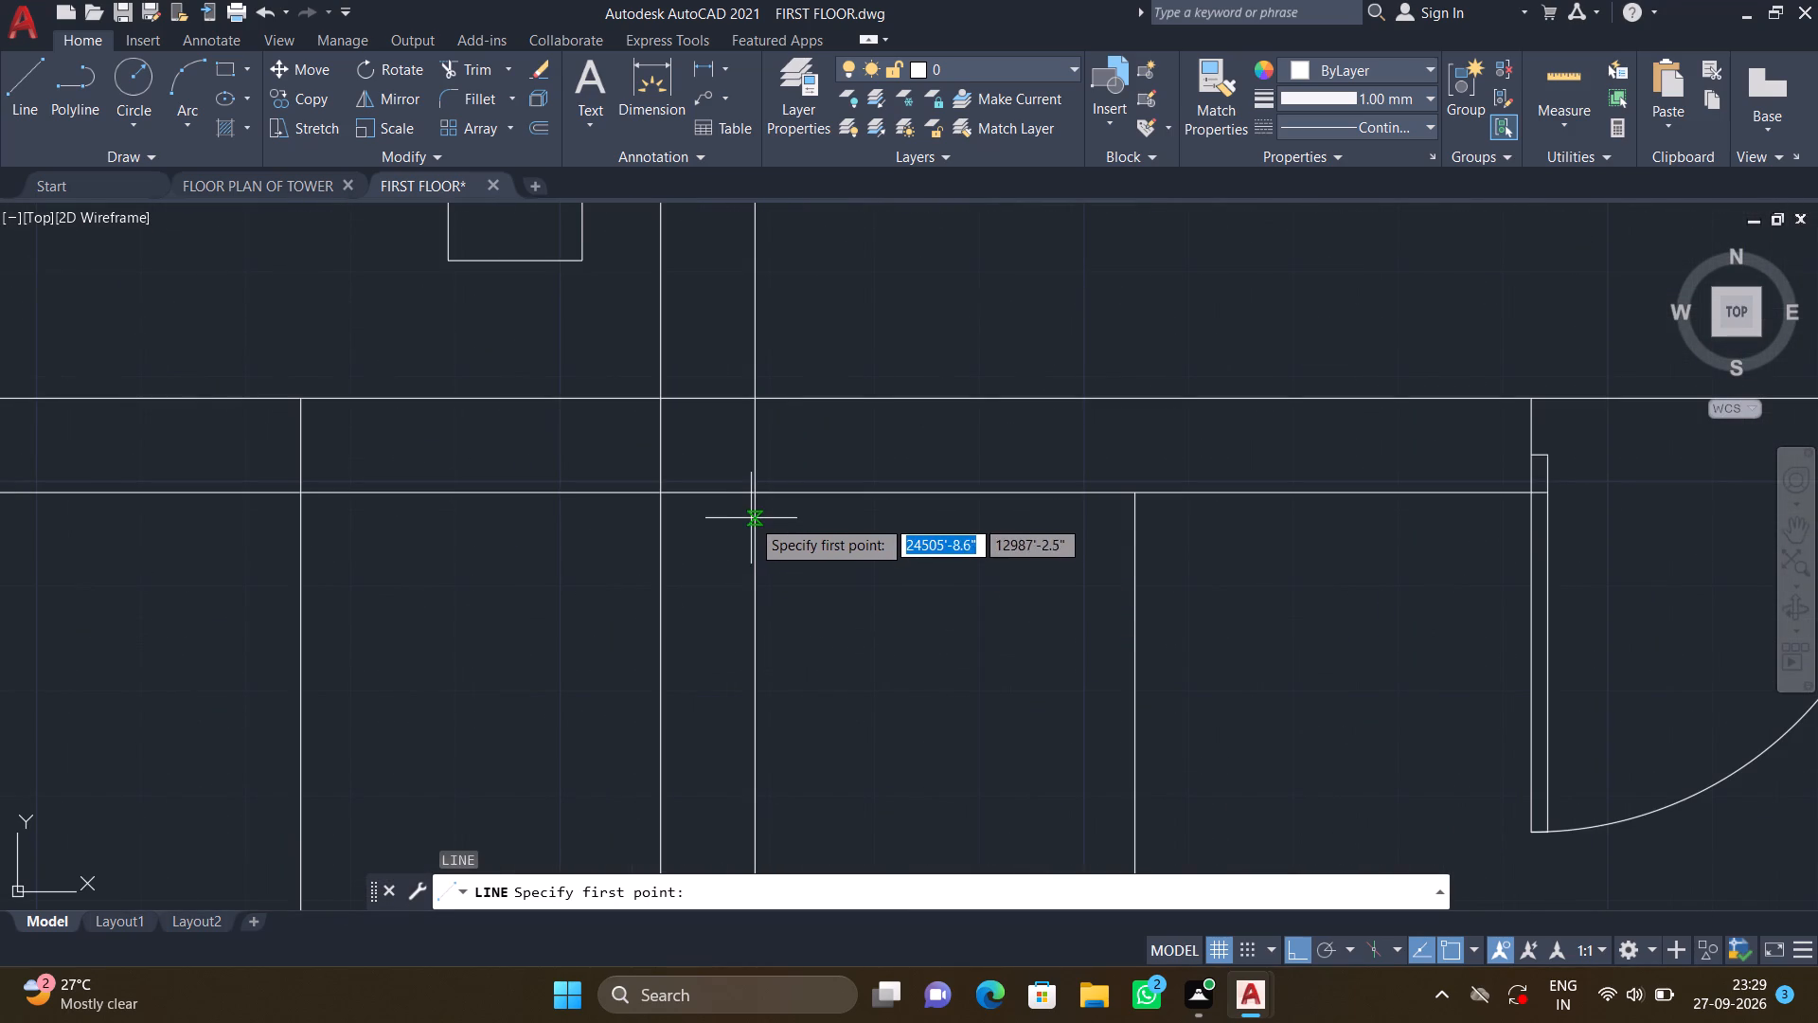
pyautogui.click(776, 520)
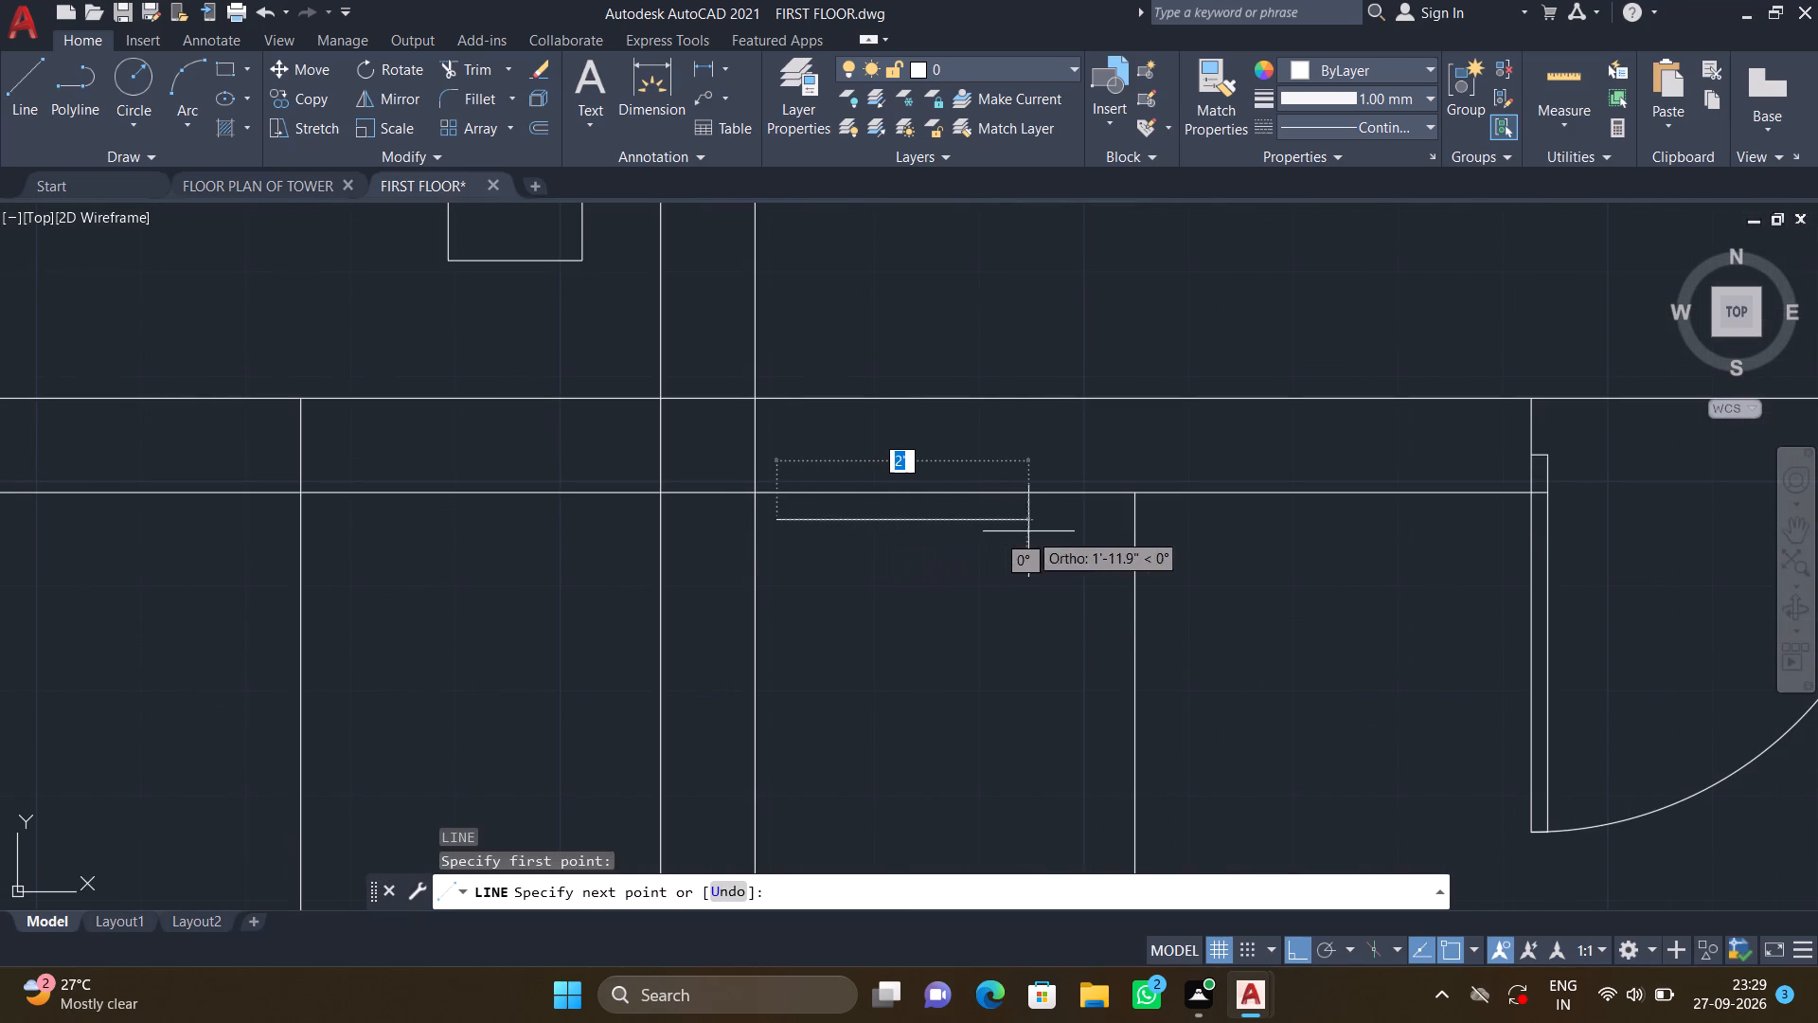
pyautogui.click(1098, 524)
pyautogui.press('Return')
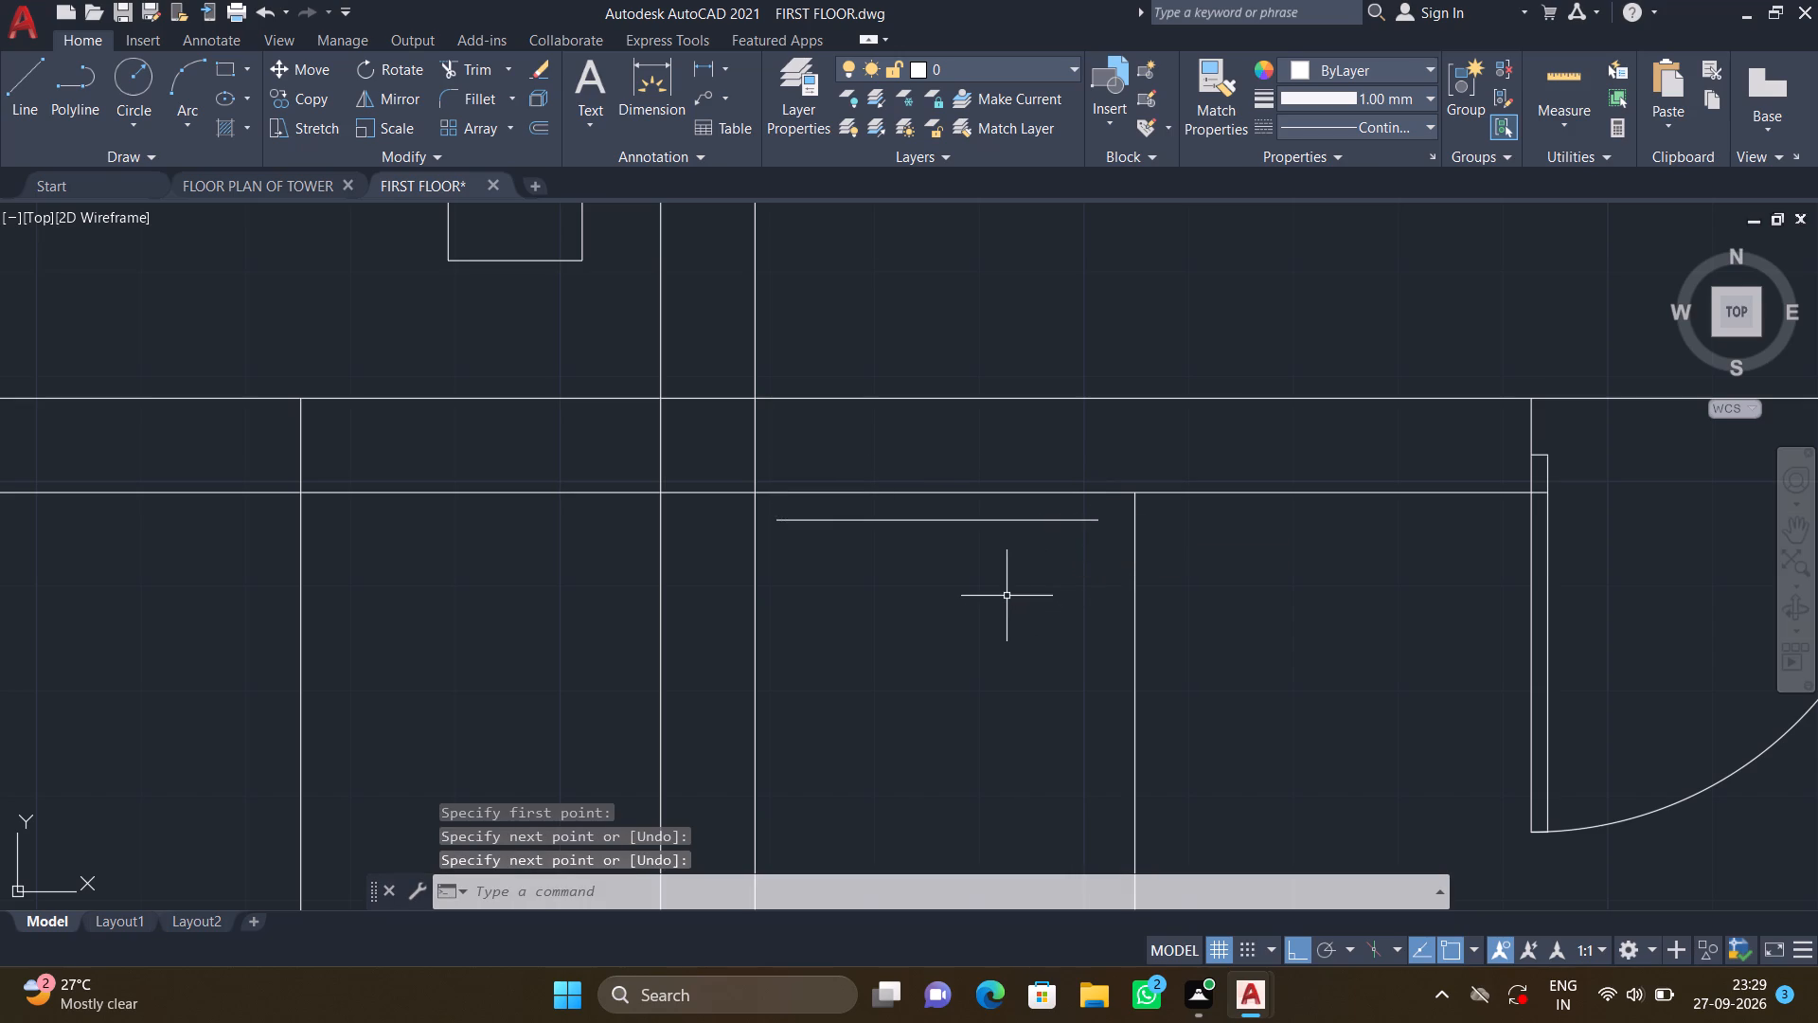
# With Ortho off, draw a slightly slanted hanger line about 2'-6" long just below the horizontal hanger line in the central bedroom's wardrobe.
pyautogui.press('F8')
pyautogui.press('l')
pyautogui.press('Return')
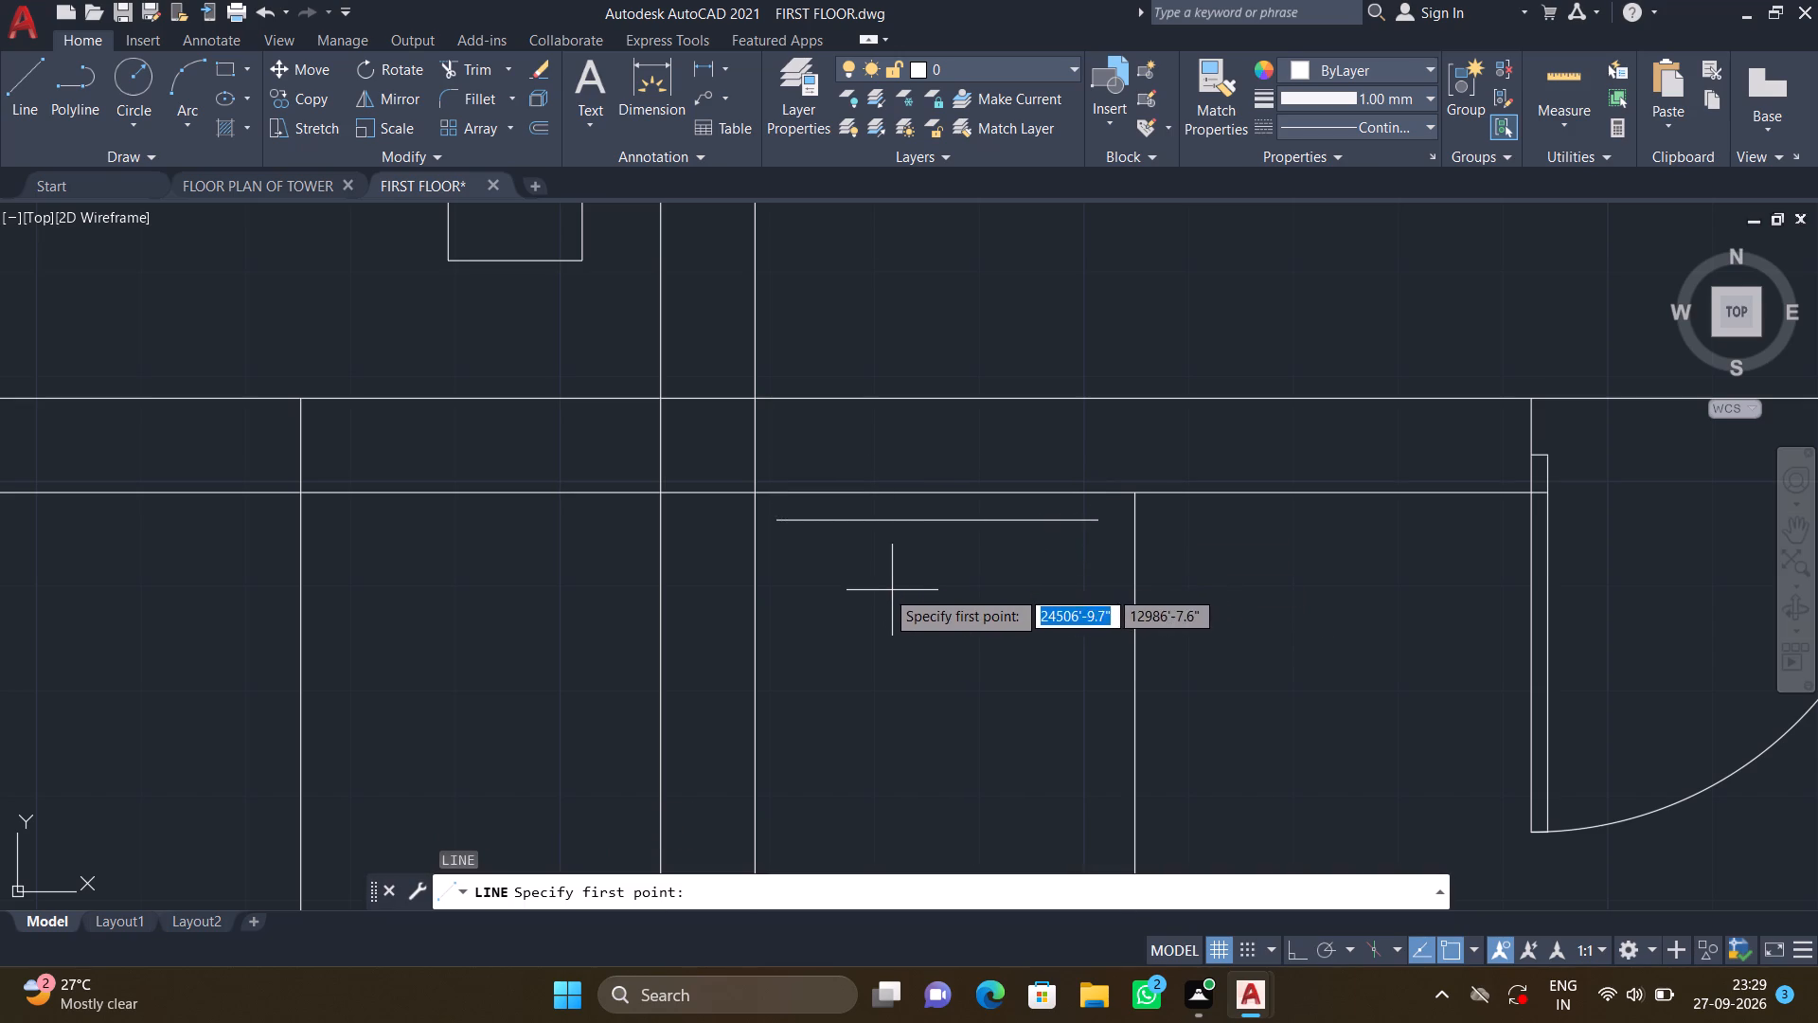
pyautogui.scroll(2, 765, 538)
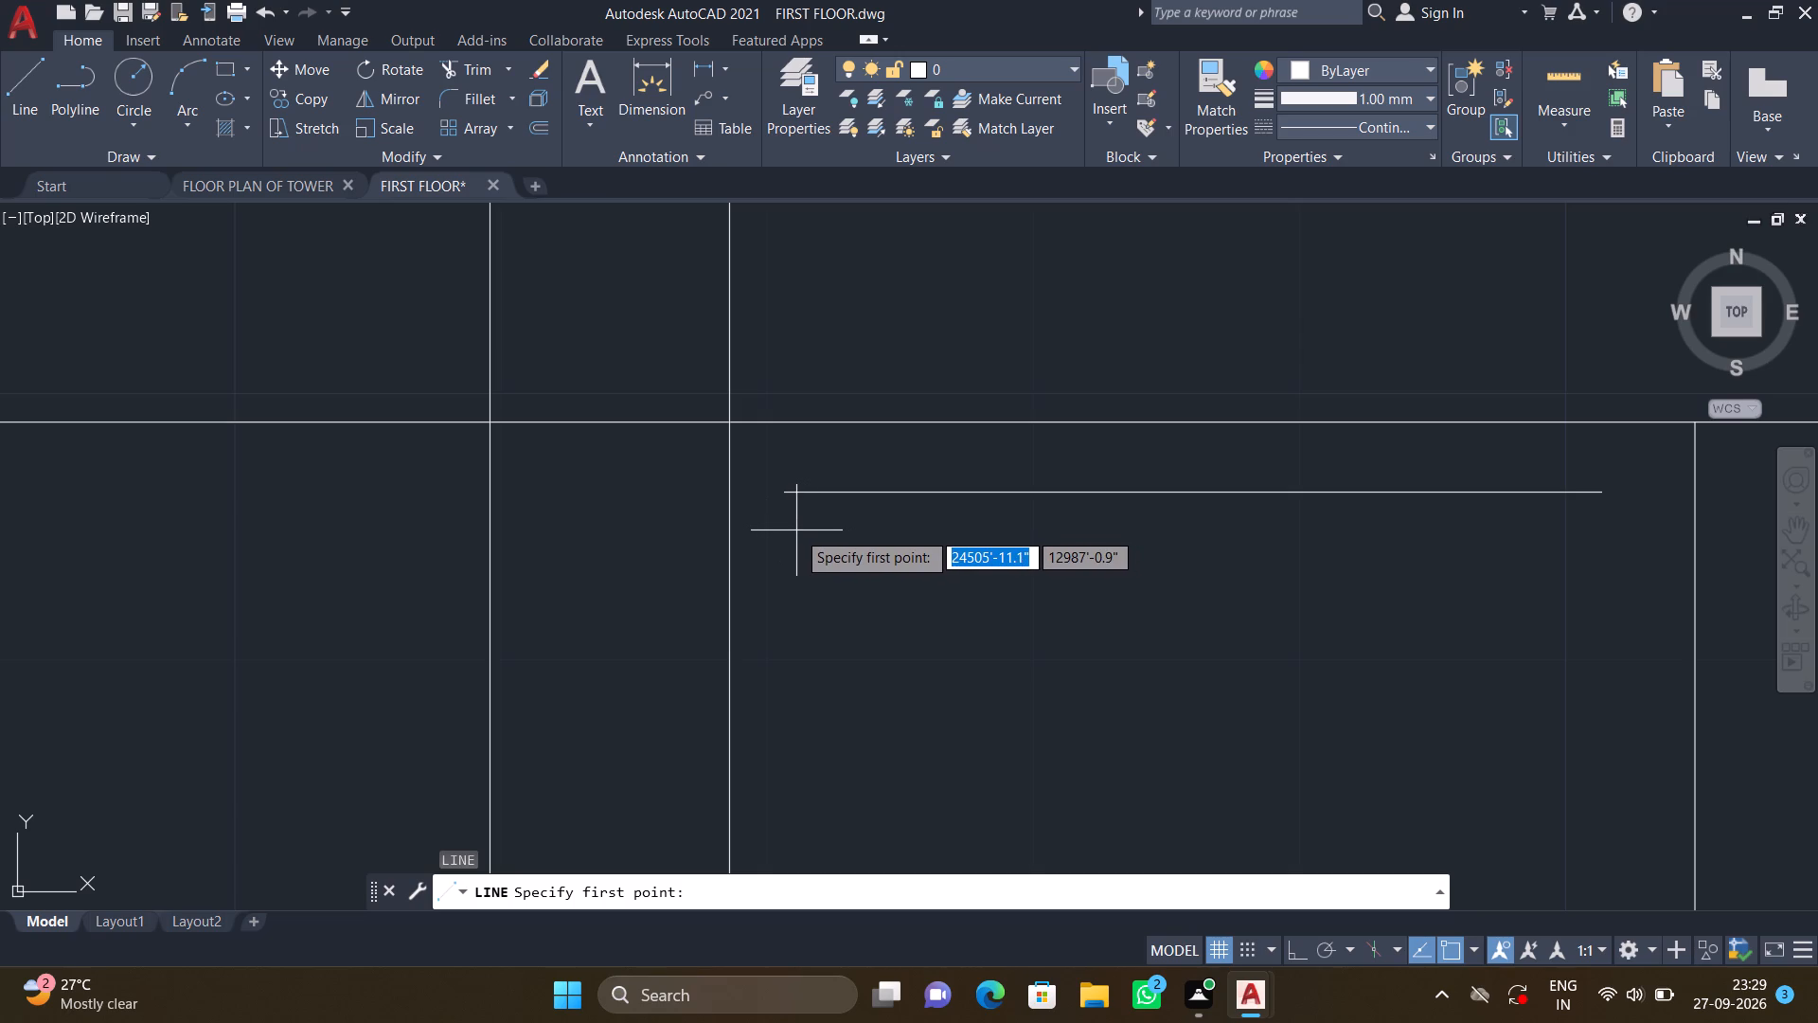
pyautogui.click(782, 532)
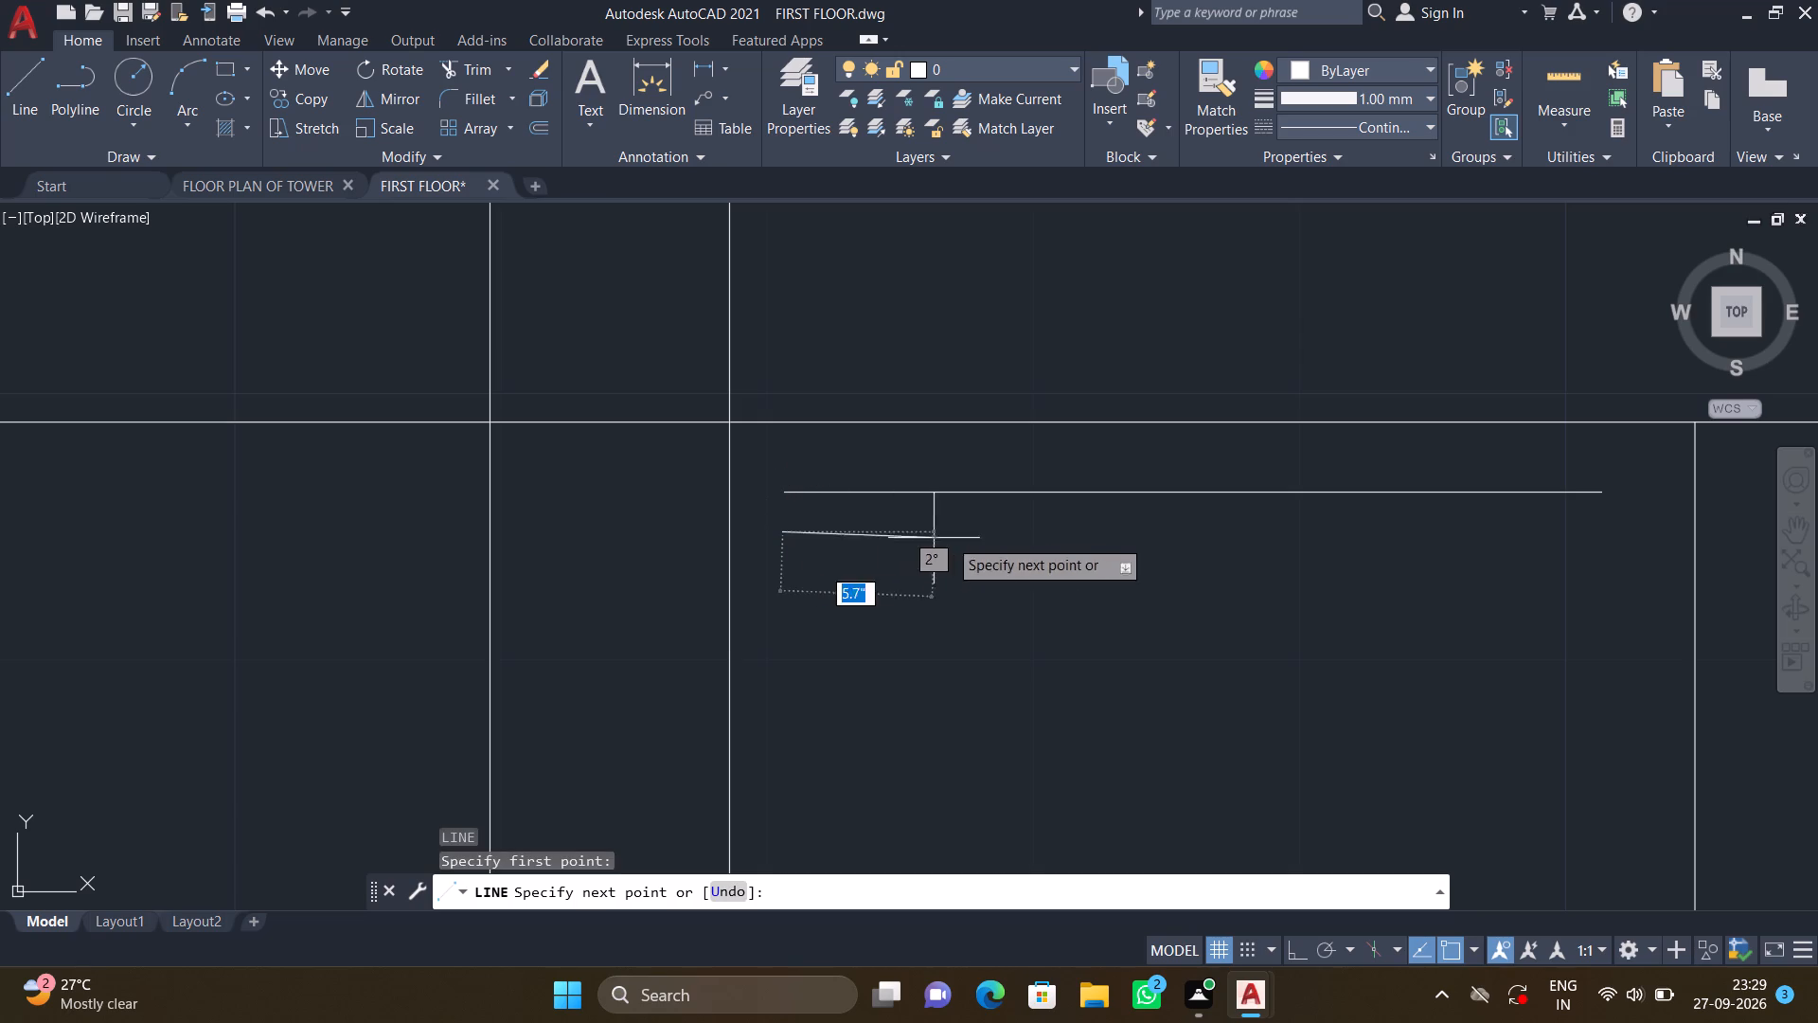
pyautogui.click(1592, 567)
pyautogui.press('Return')
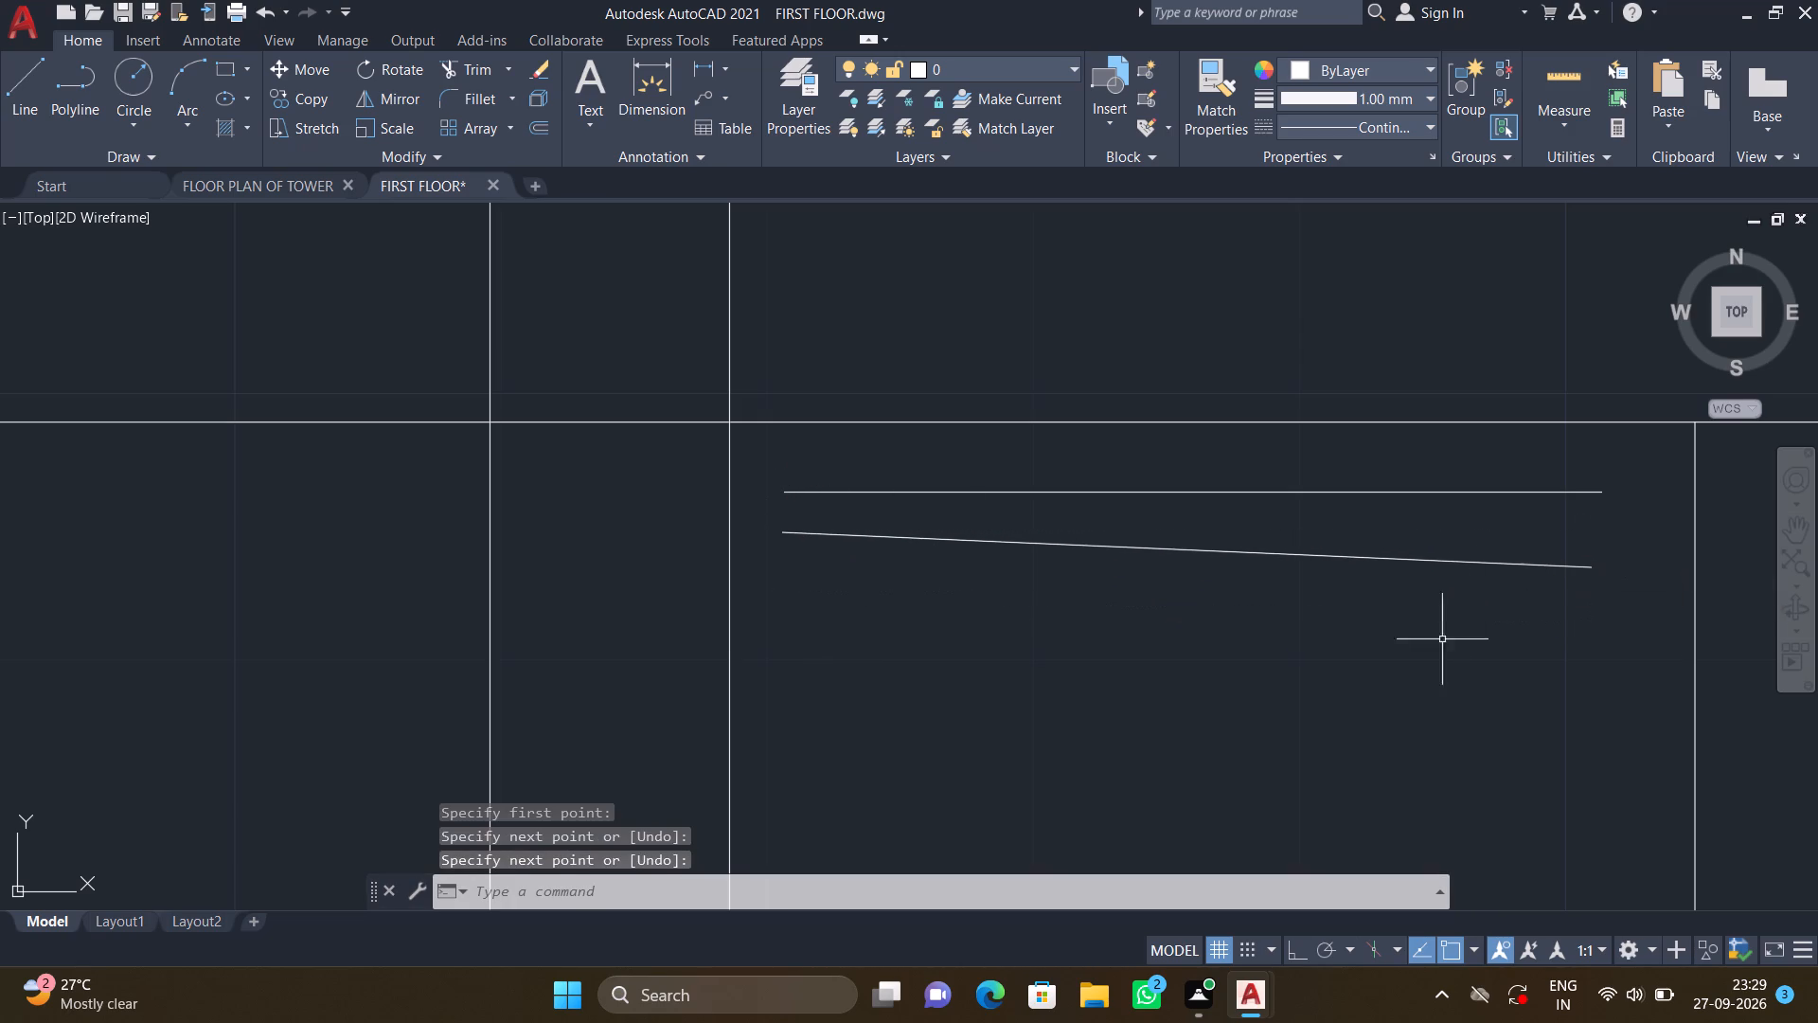
# With Ortho on, try to copy the horizontal and slanted hanger lines down the central bedroom's wardrobe as an 18-item array spaced about 10 inches.
pyautogui.moveTo(1310, 646); pyautogui.dragTo(1243, 550, button='middle')
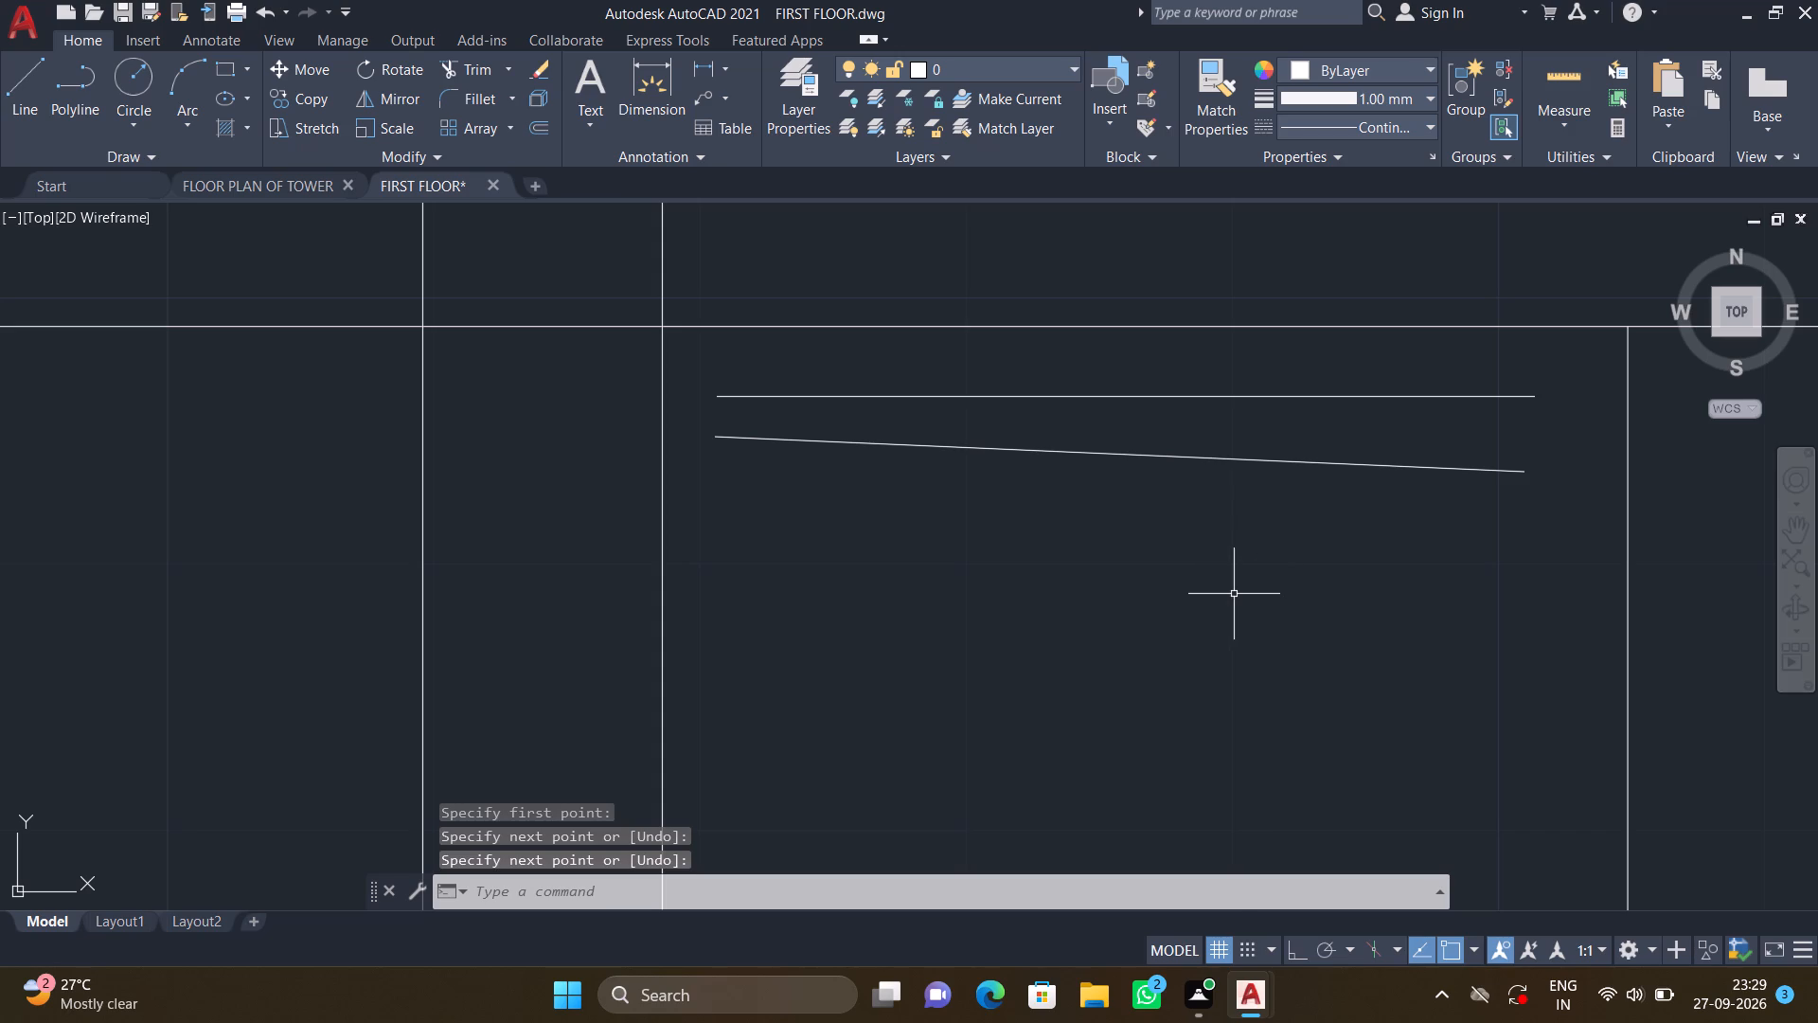
pyautogui.press('F8')
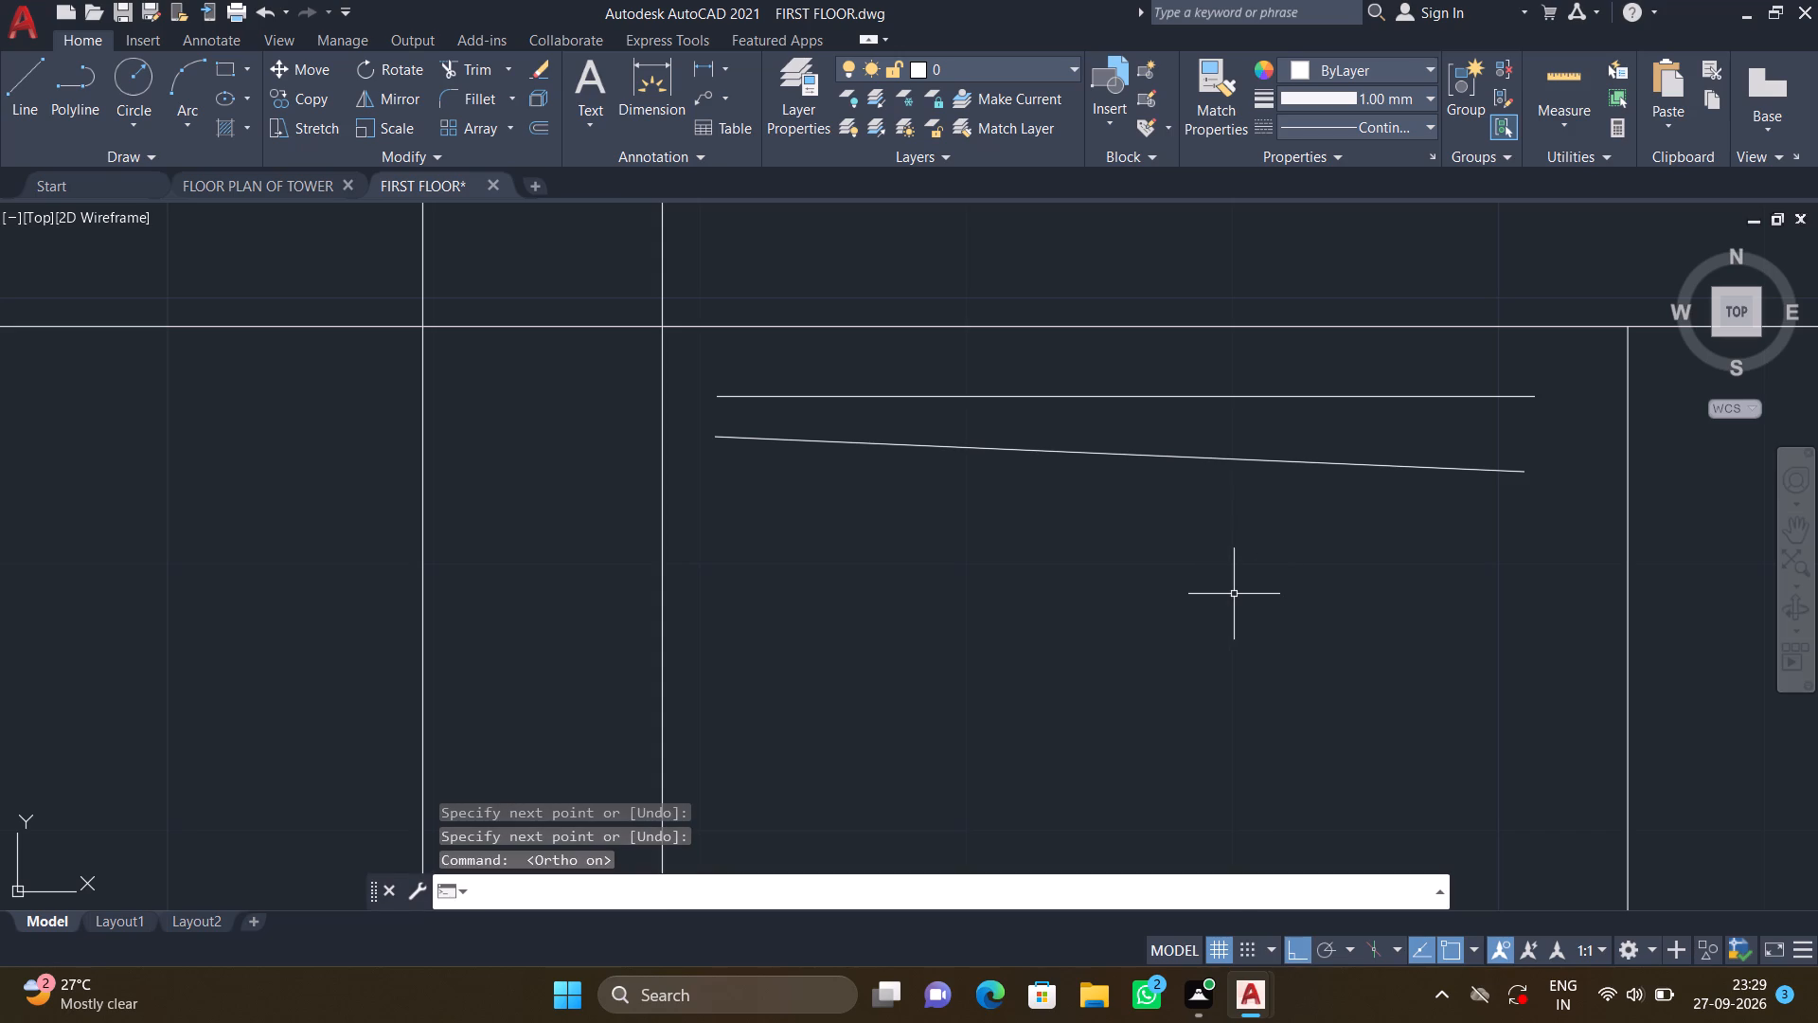
pyautogui.write('cop')
pyautogui.press('Return')
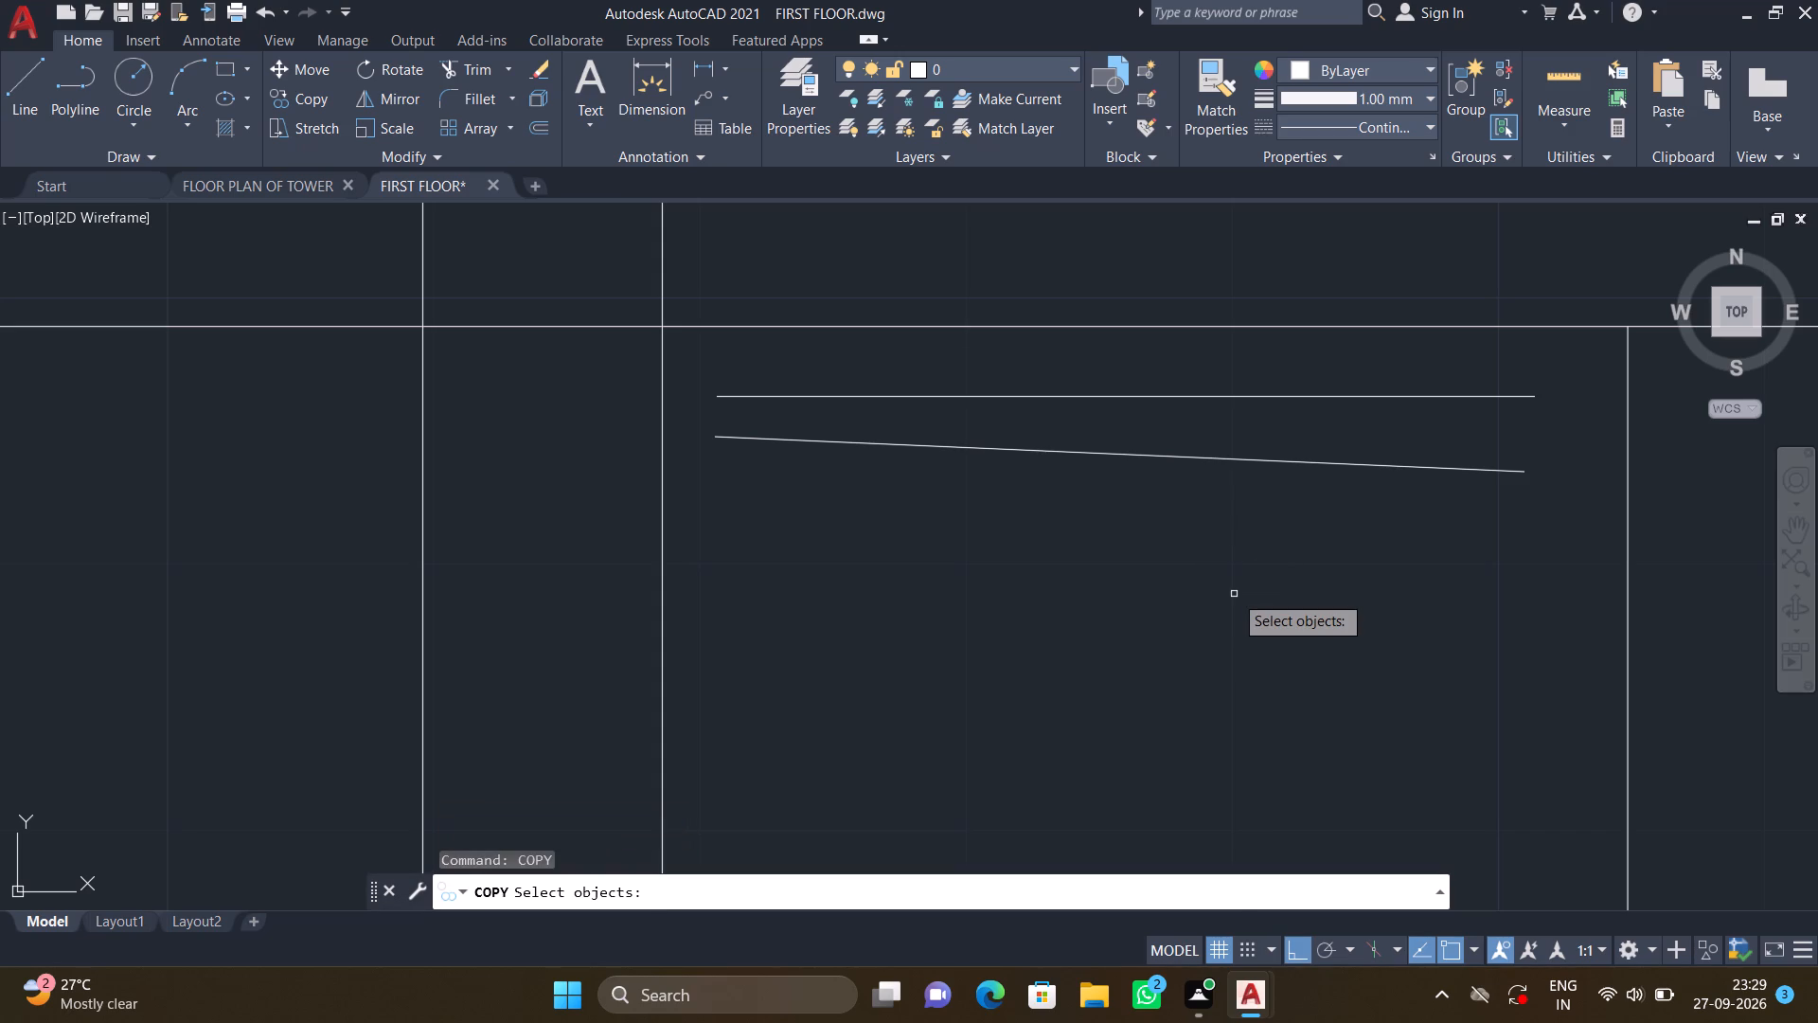
pyautogui.click(1526, 522)
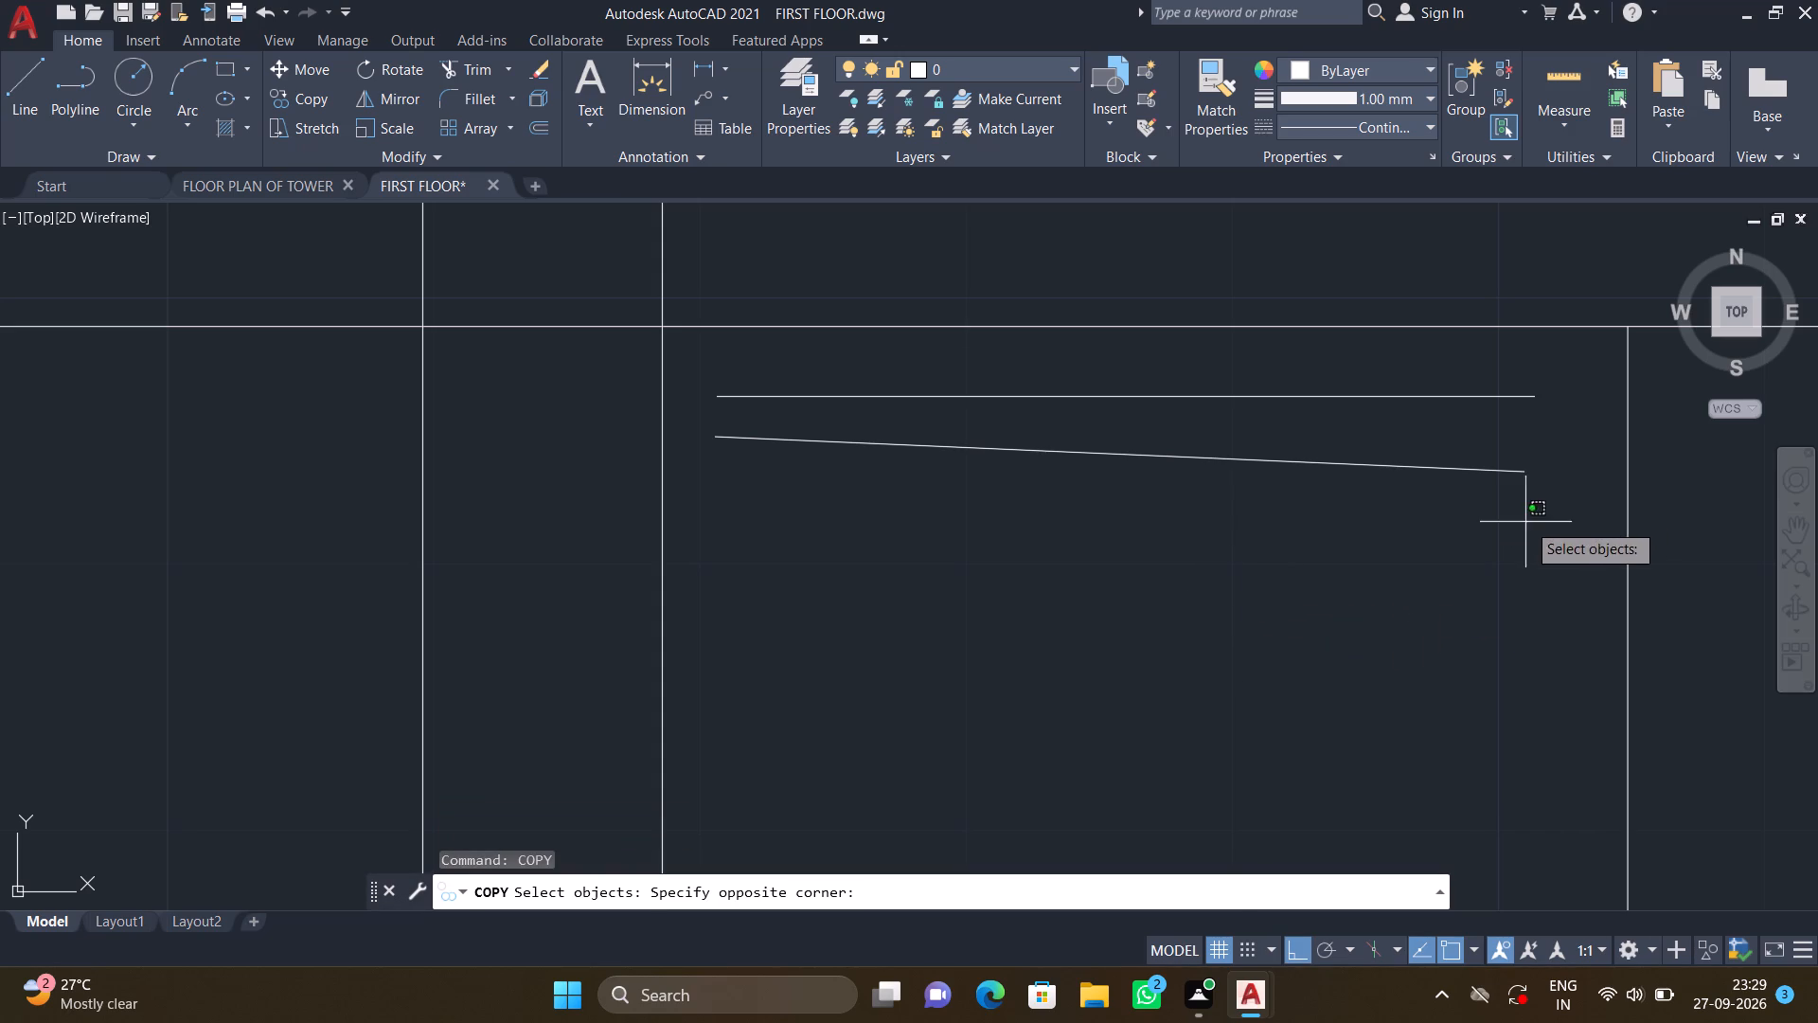
pyautogui.click(730, 378)
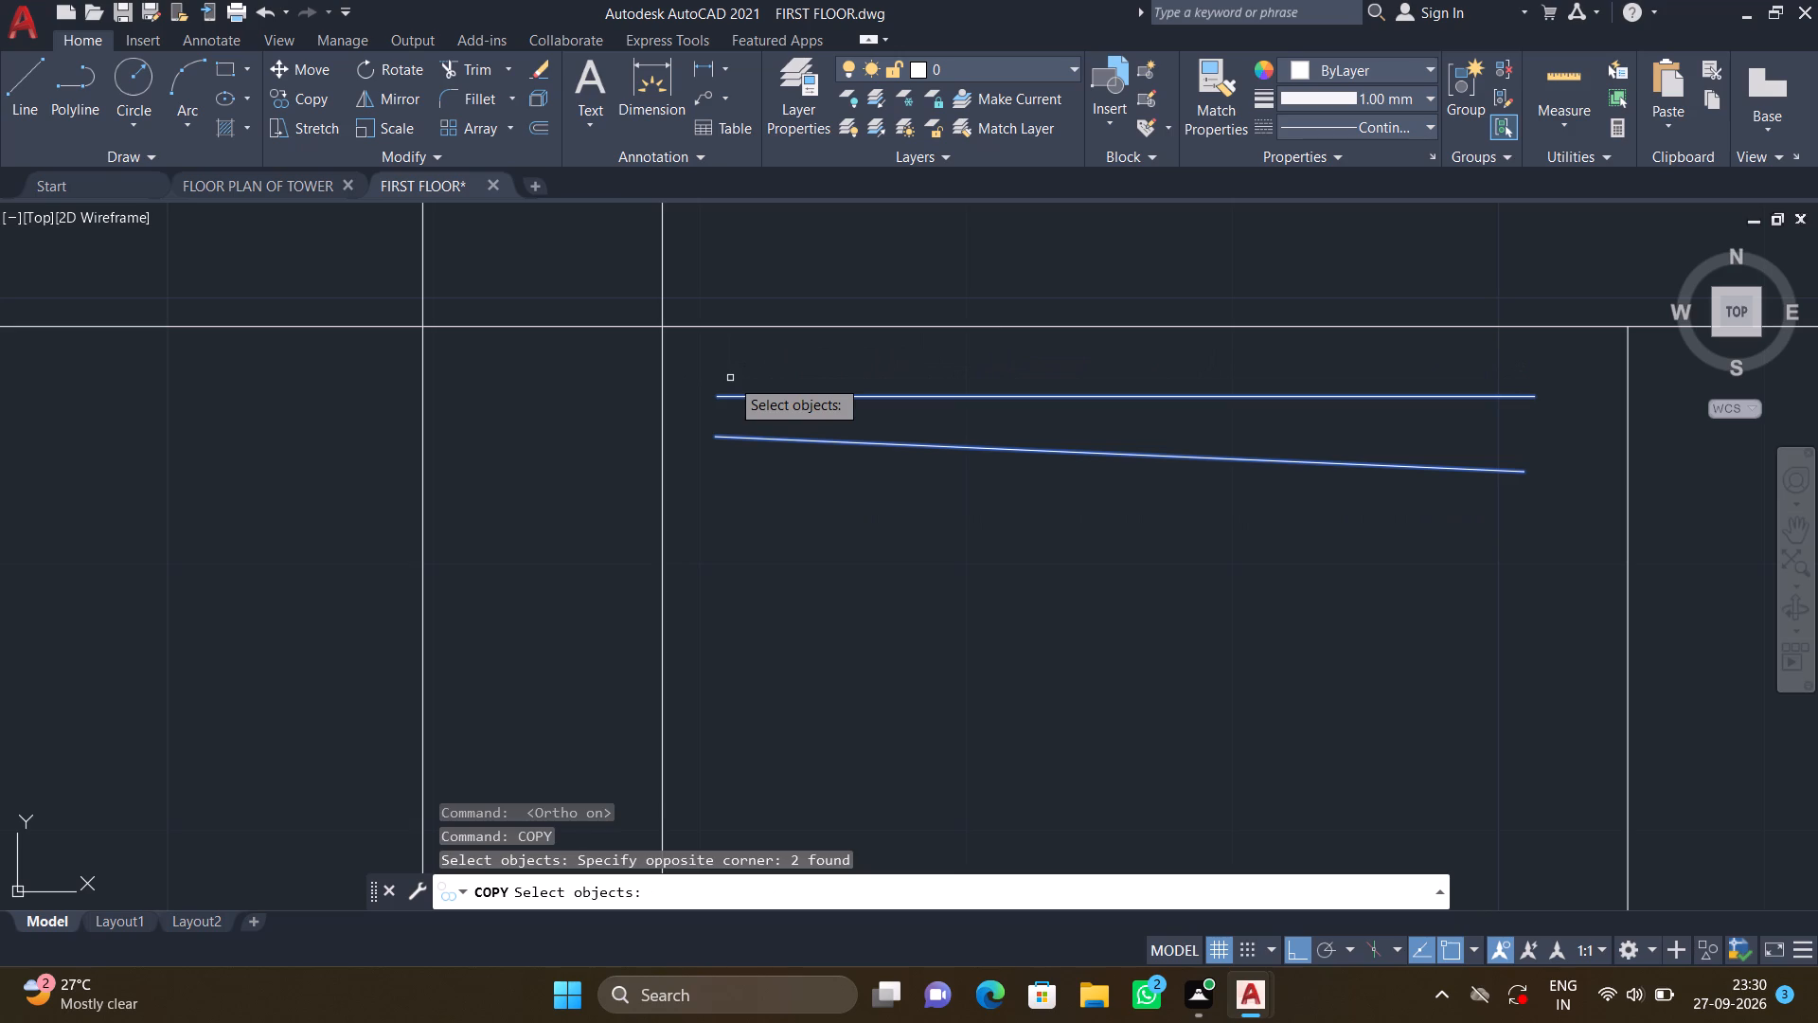
pyautogui.press('Return')
pyautogui.click(718, 400)
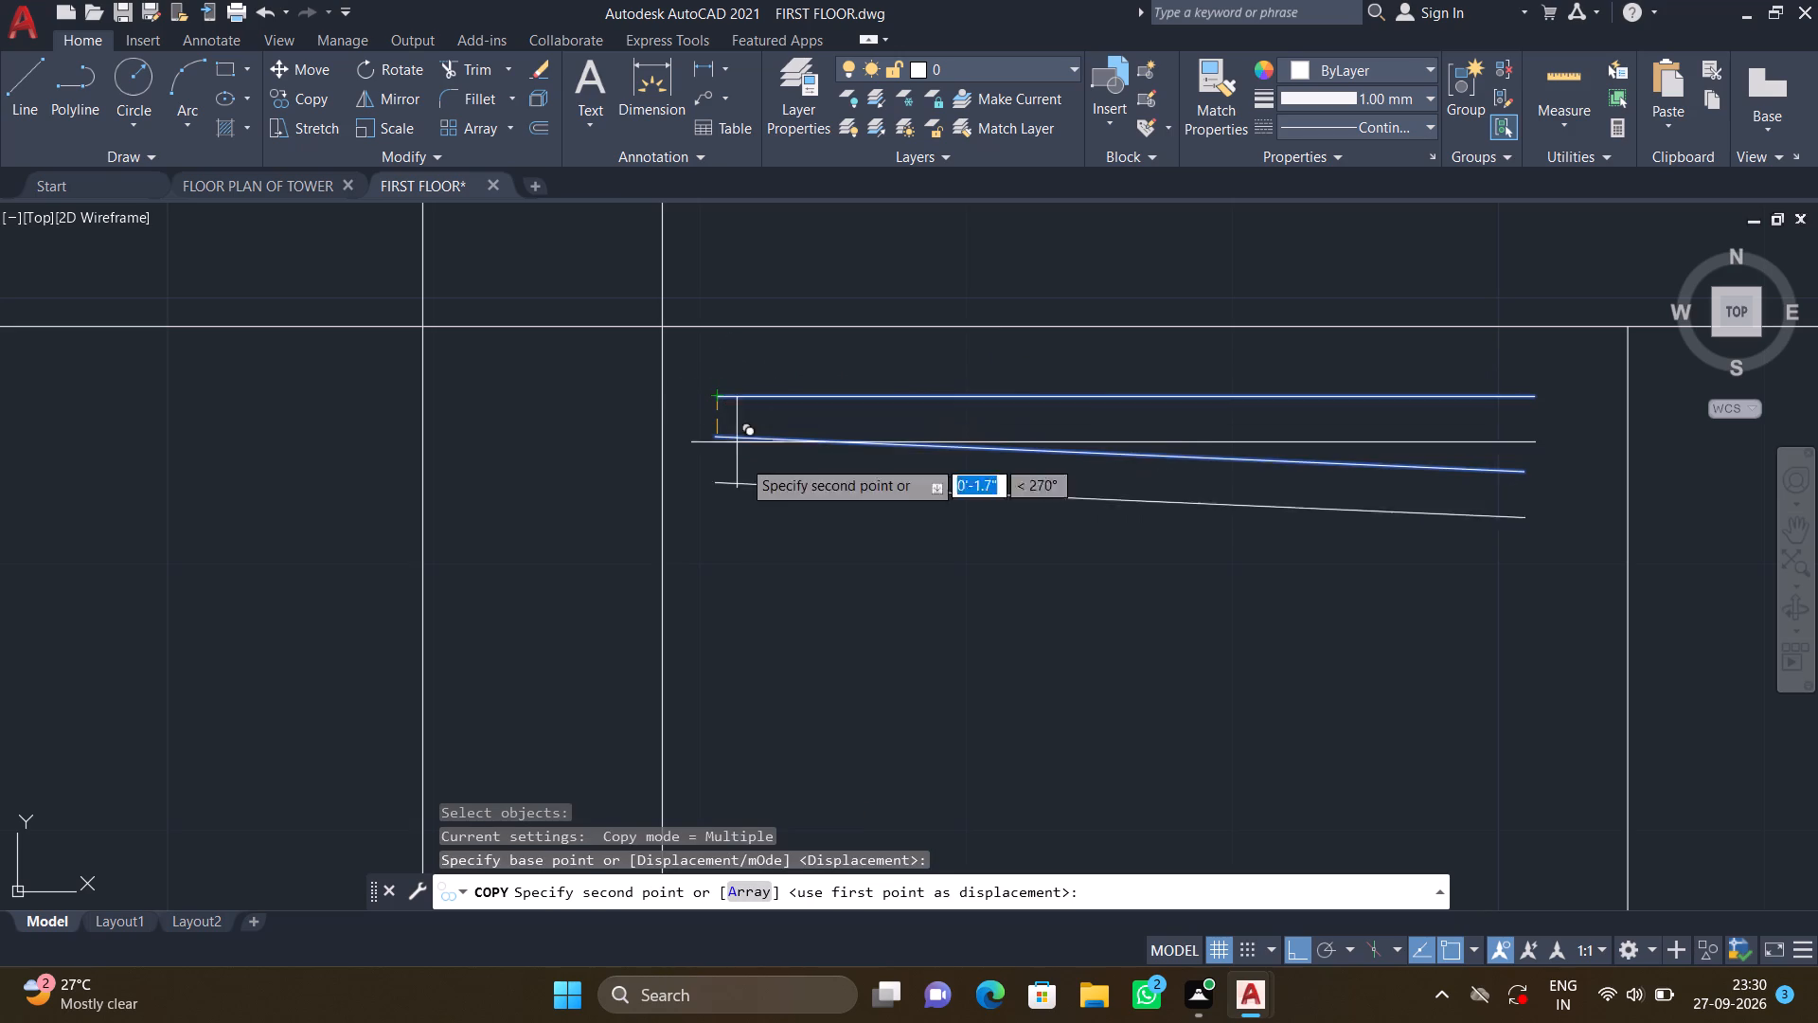
pyautogui.press('a')
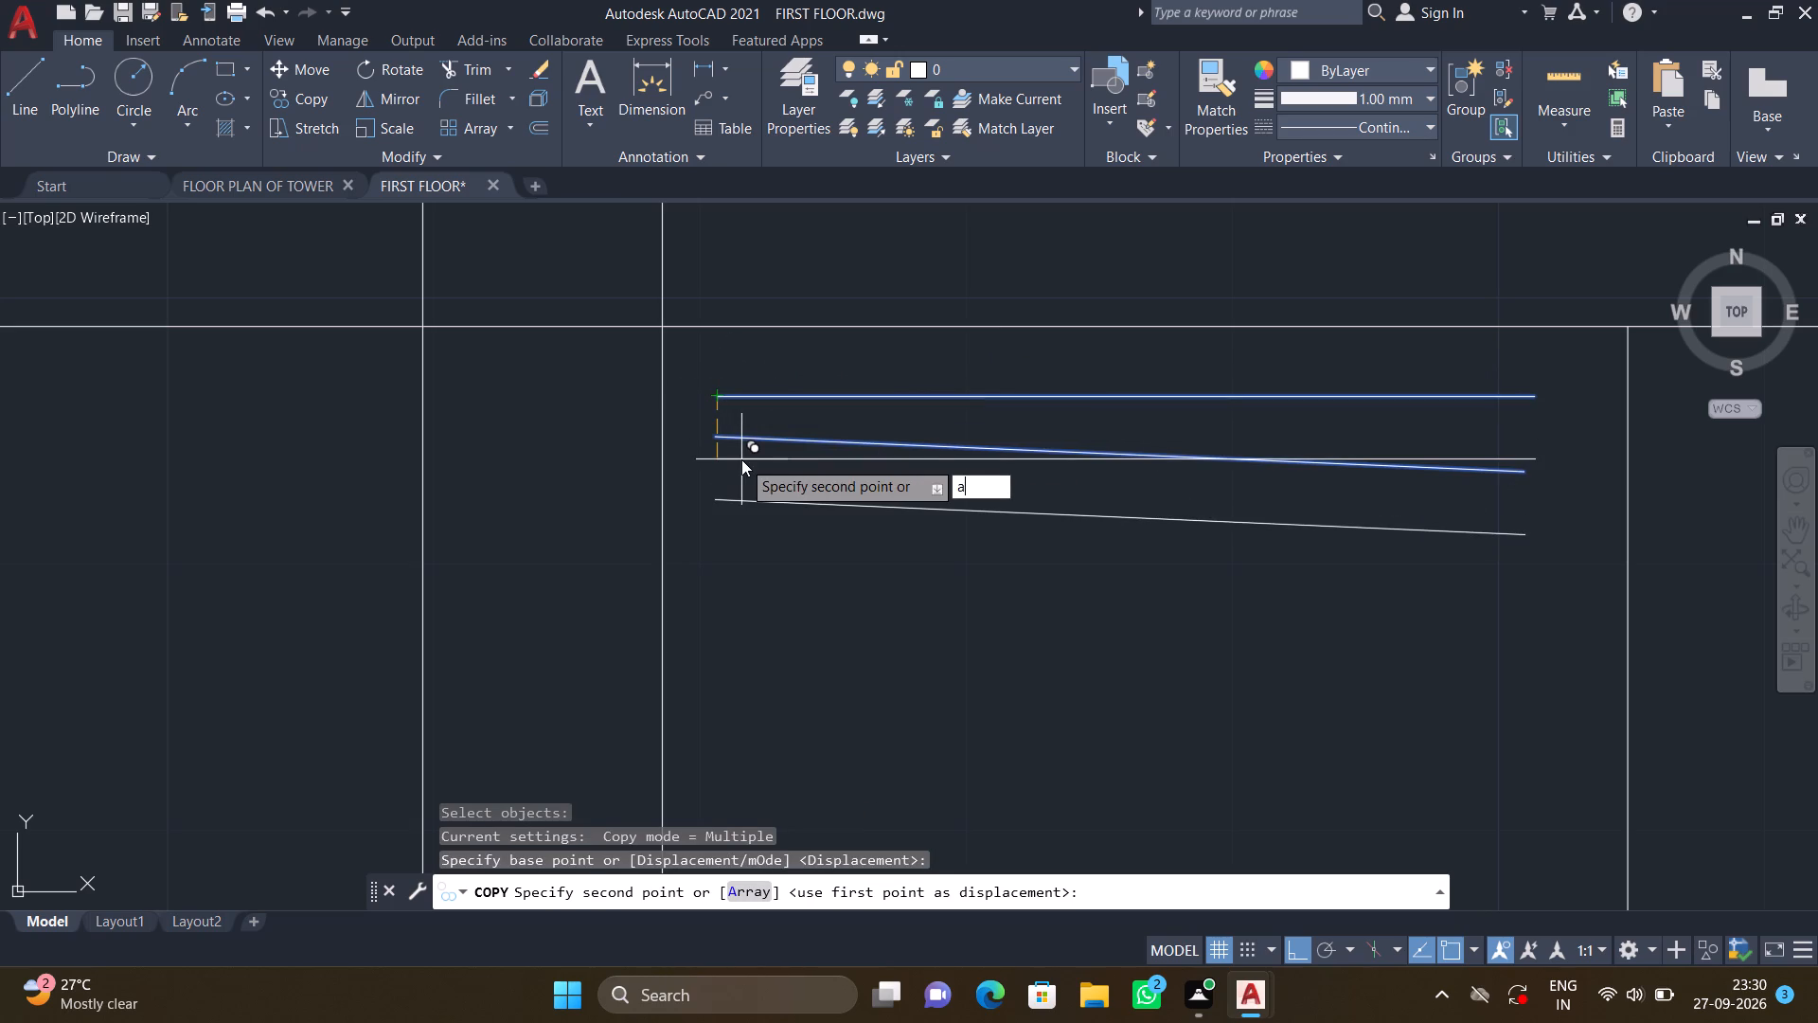
pyautogui.press('Return')
pyautogui.scroll(-5, 739, 458)
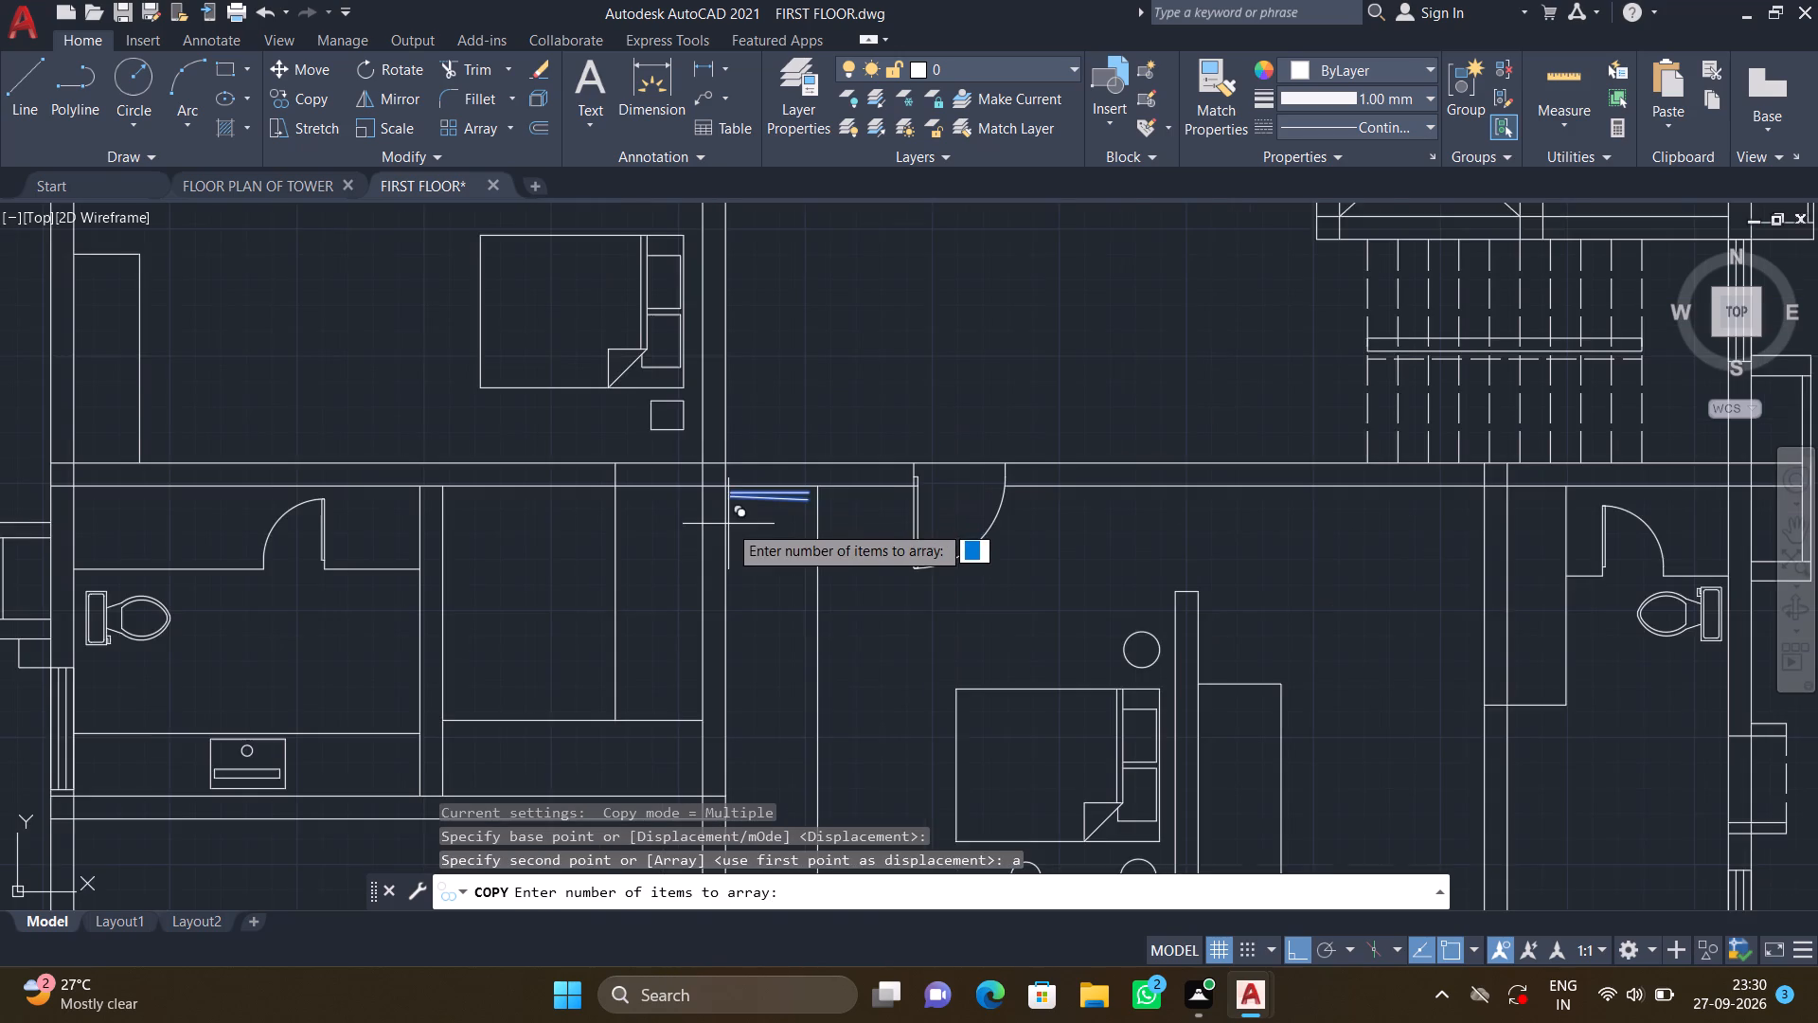
pyautogui.moveTo(727, 522); pyautogui.dragTo(714, 388, button='middle')
pyautogui.scroll(-2, 715, 390)
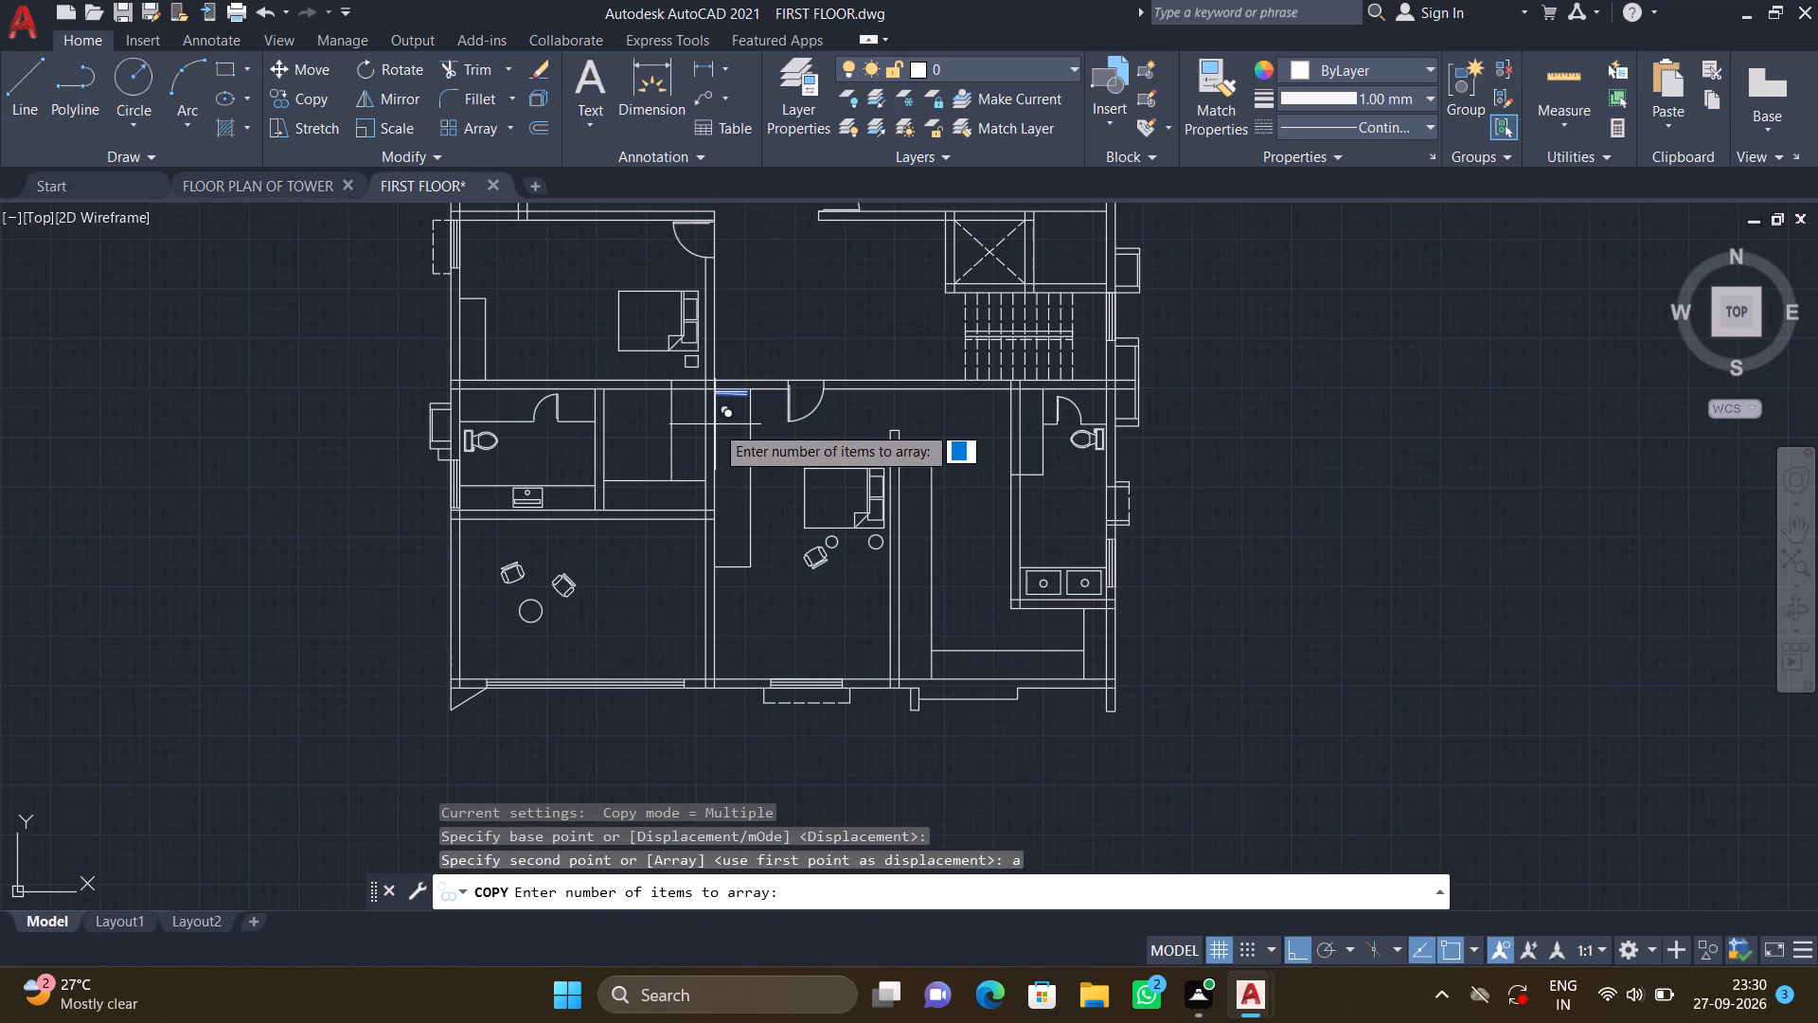
pyautogui.write('18')
pyautogui.press('Return')
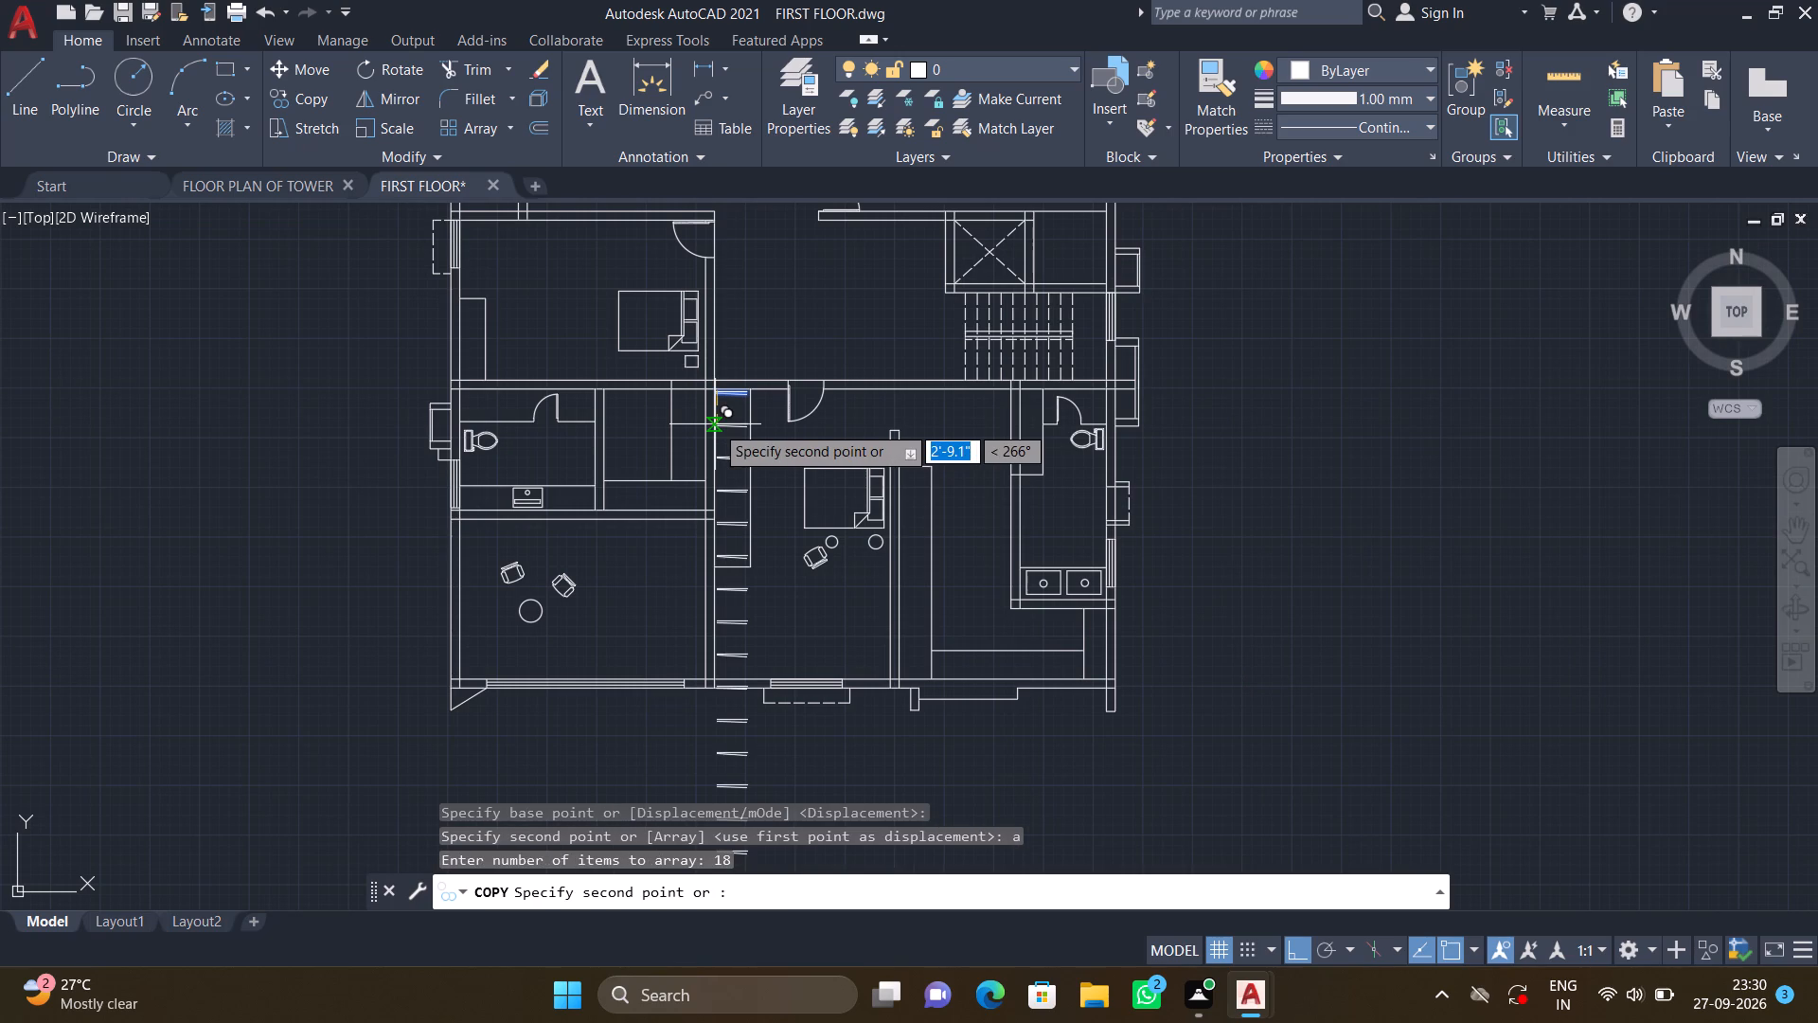
pyautogui.scroll(2, 711, 394)
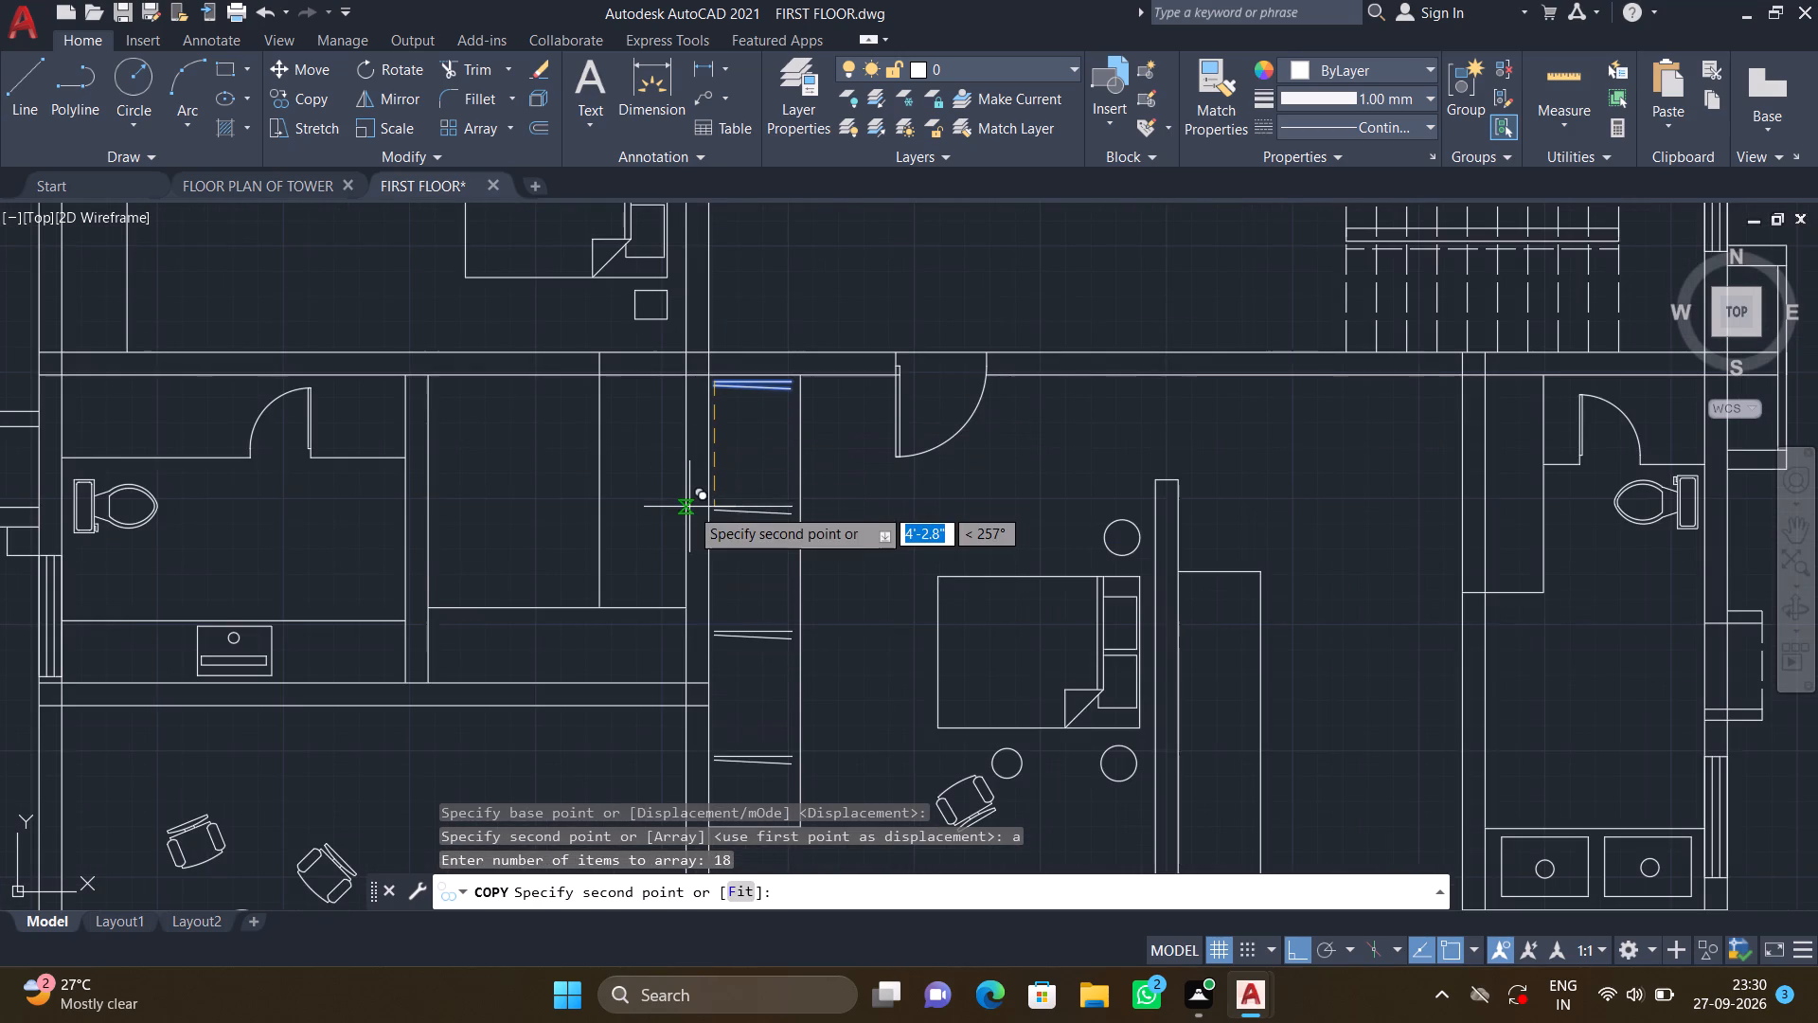
pyautogui.scroll(-1, 694, 488)
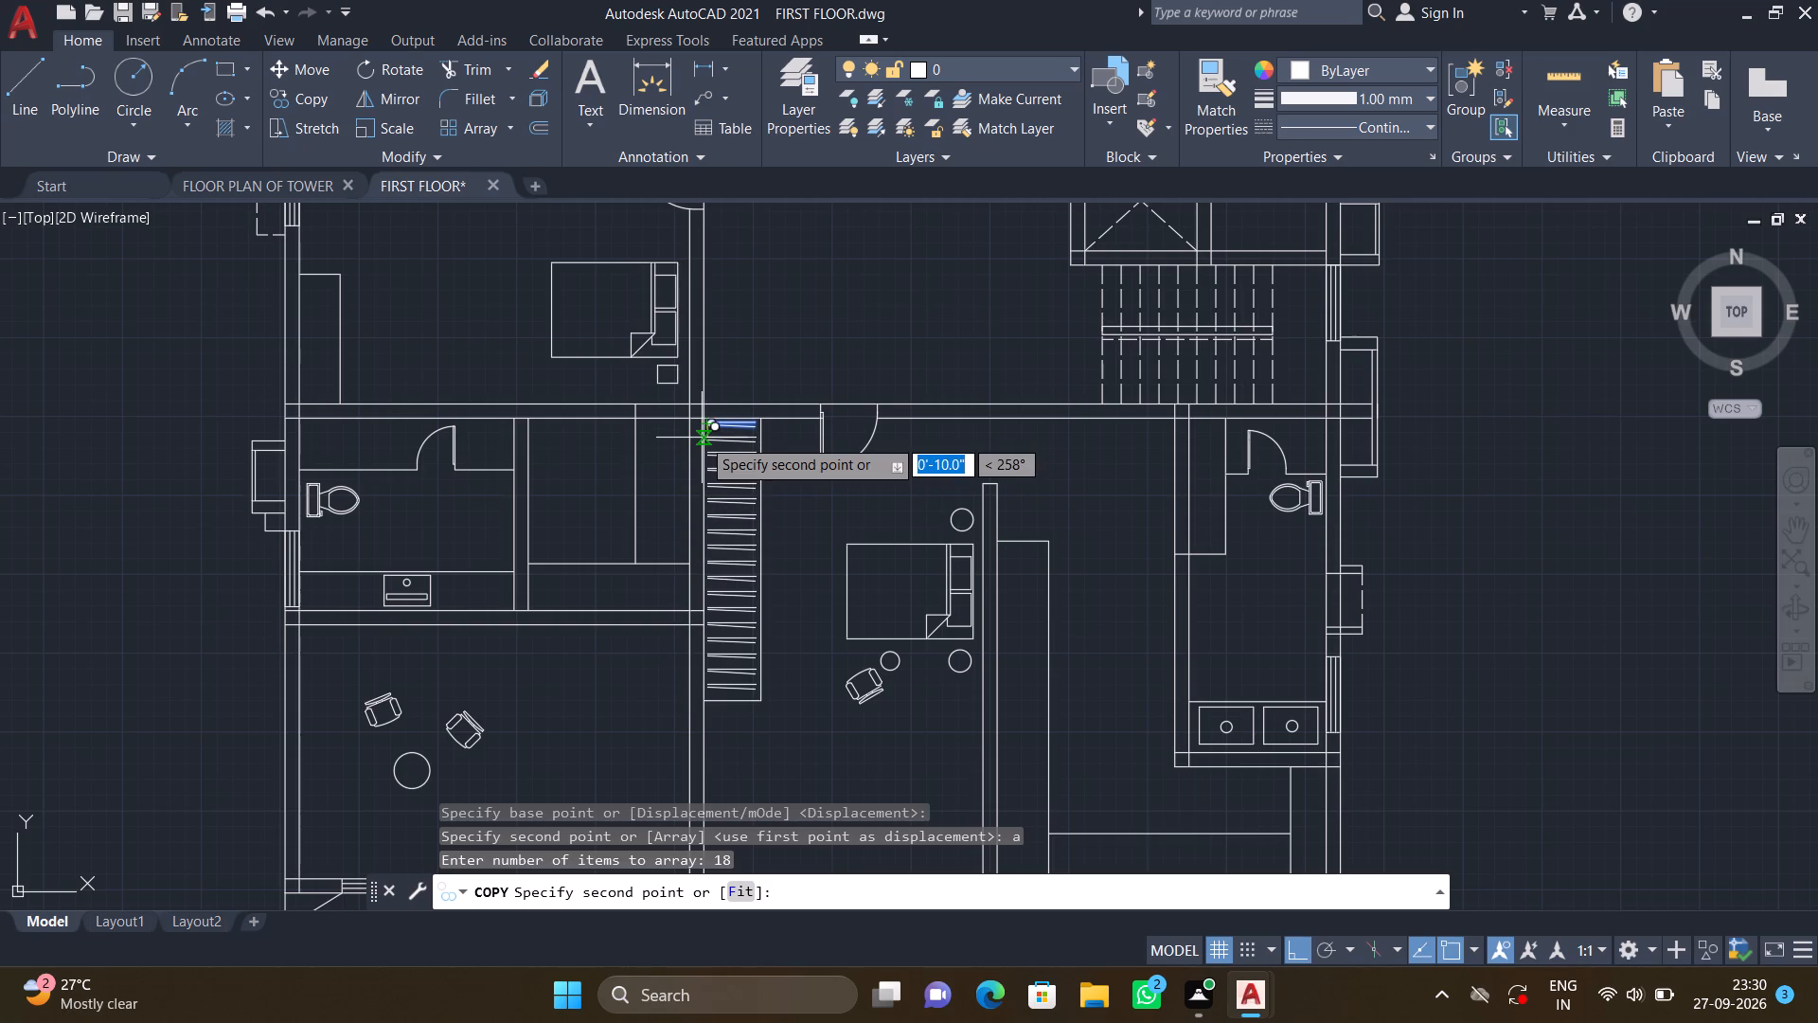
pyautogui.click(702, 438)
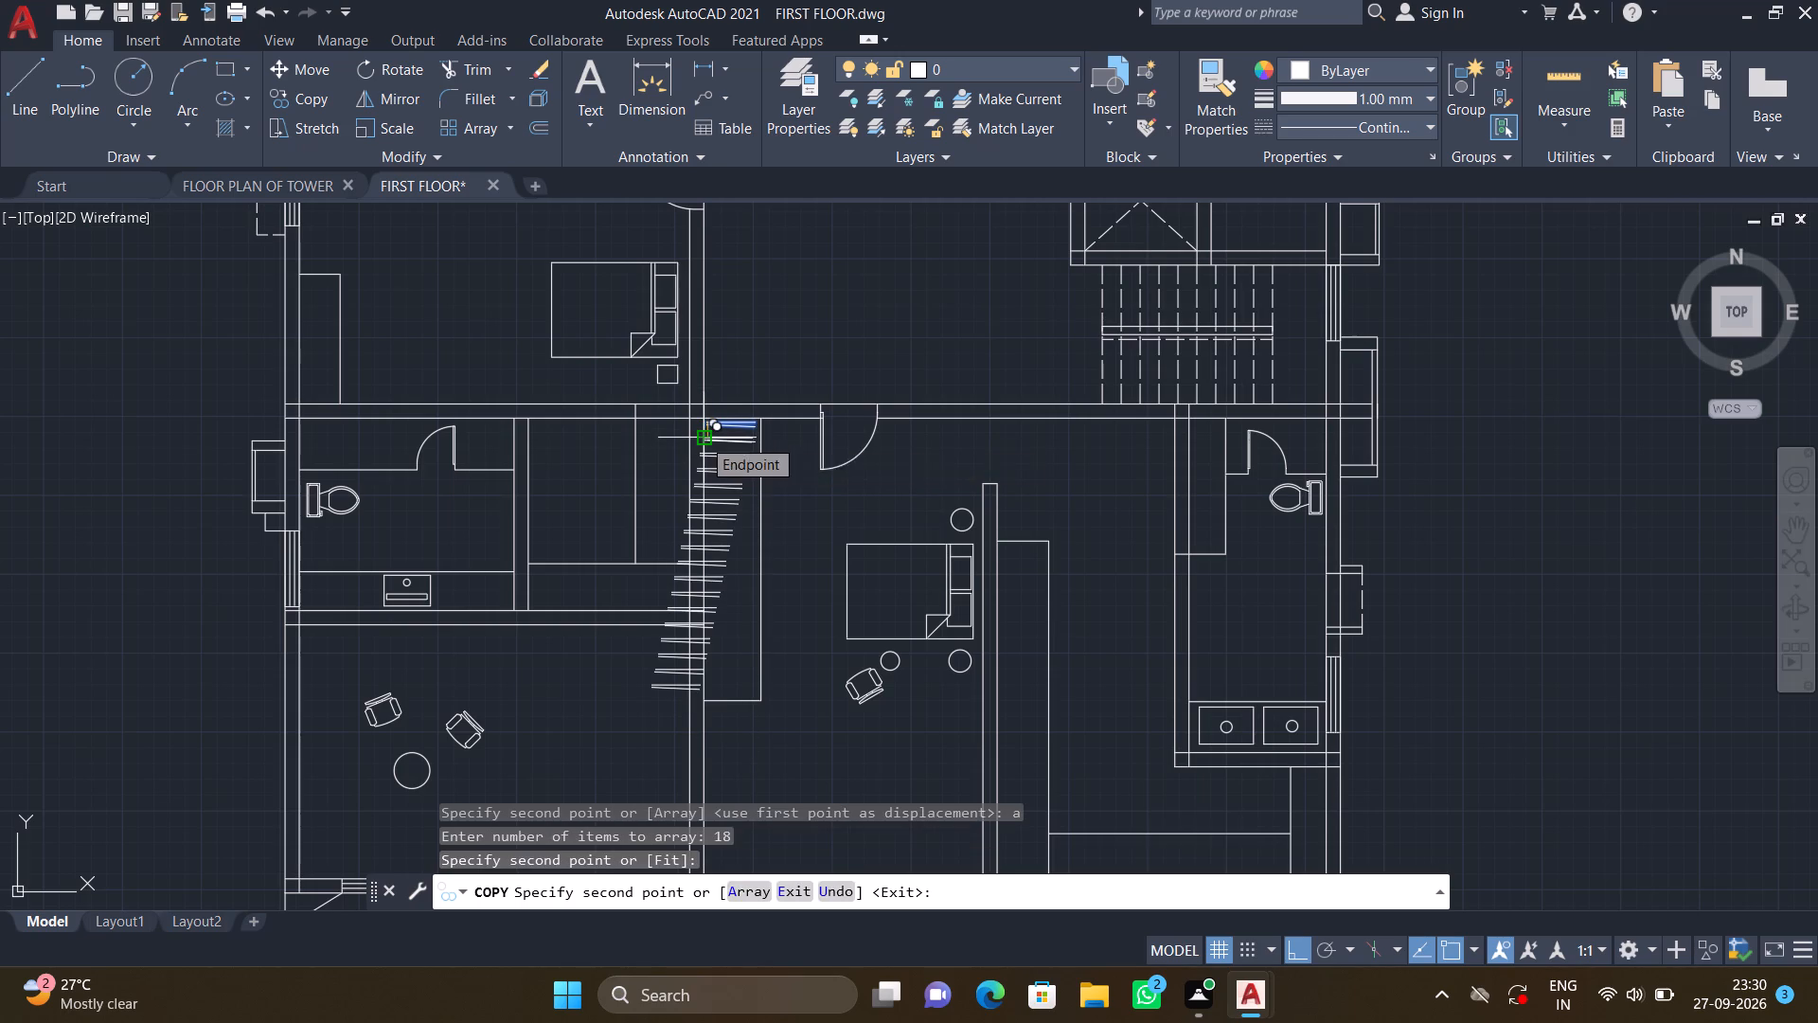
pyautogui.press('Escape')
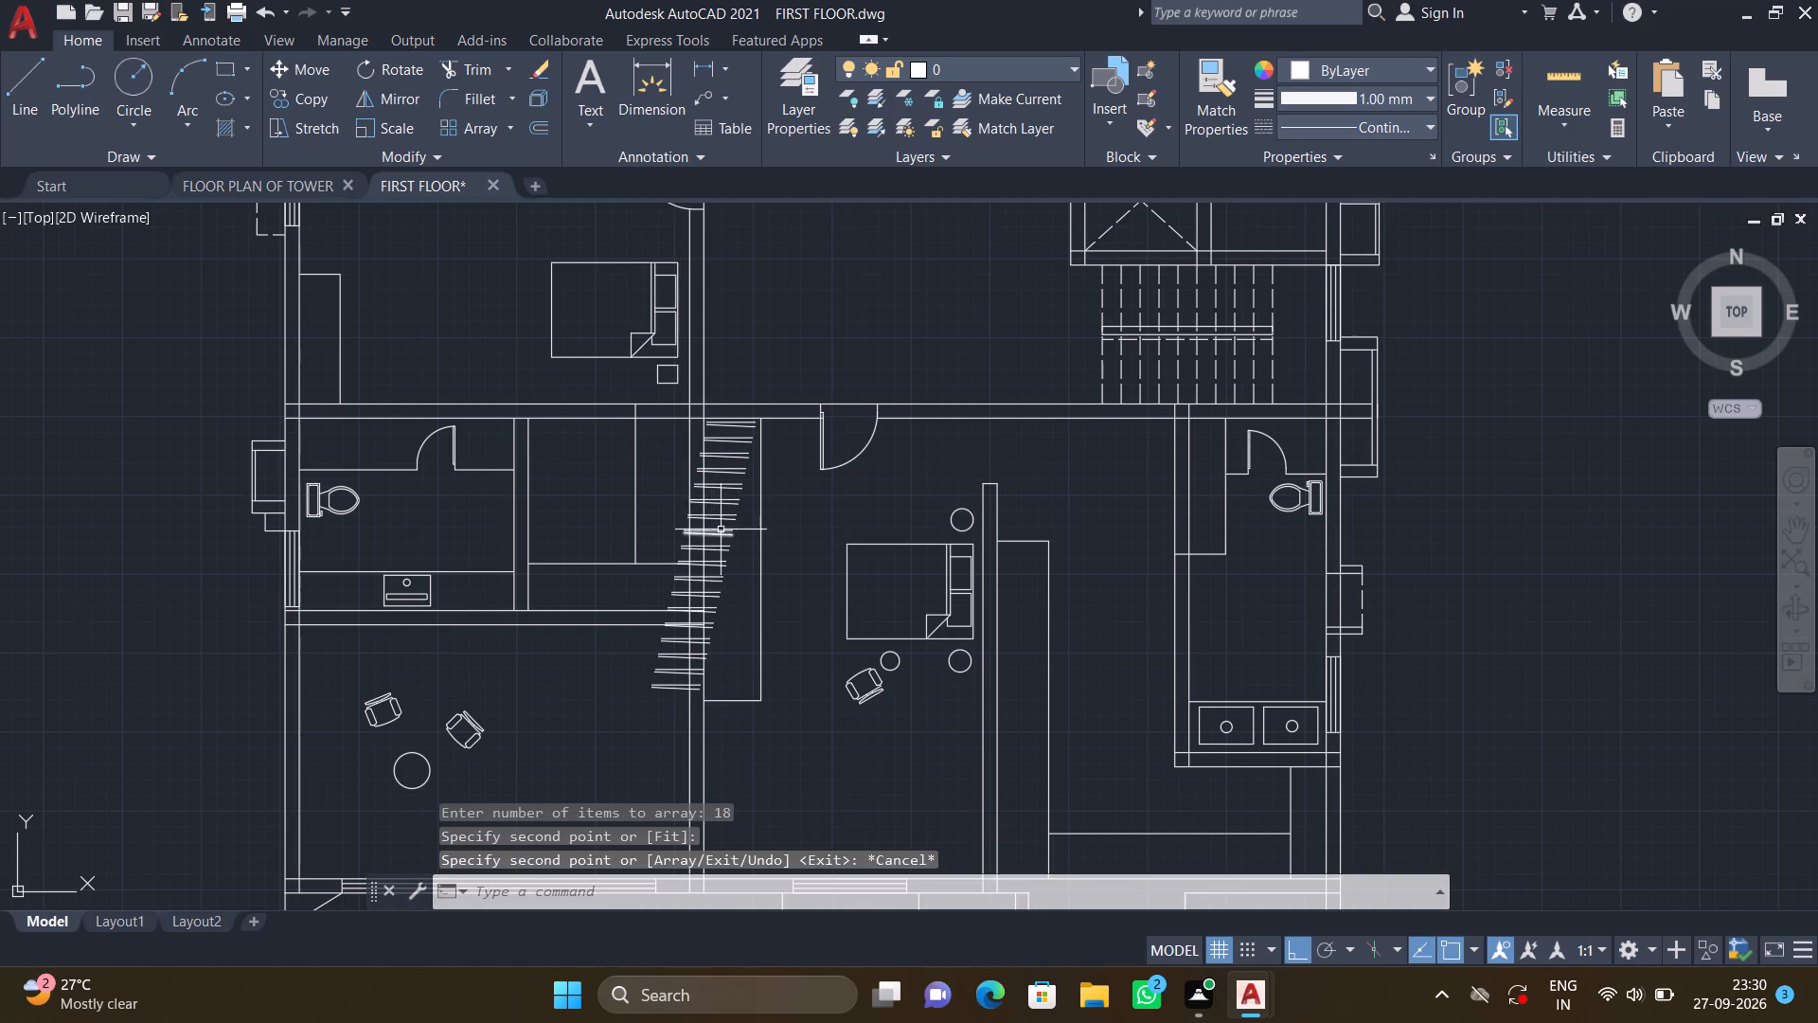
# Erase all the horizontal and slanted hanger lines of the skewed array in the central bedroom's wardrobe, including the original pair.
pyautogui.scroll(2, 726, 512)
pyautogui.click(716, 545)
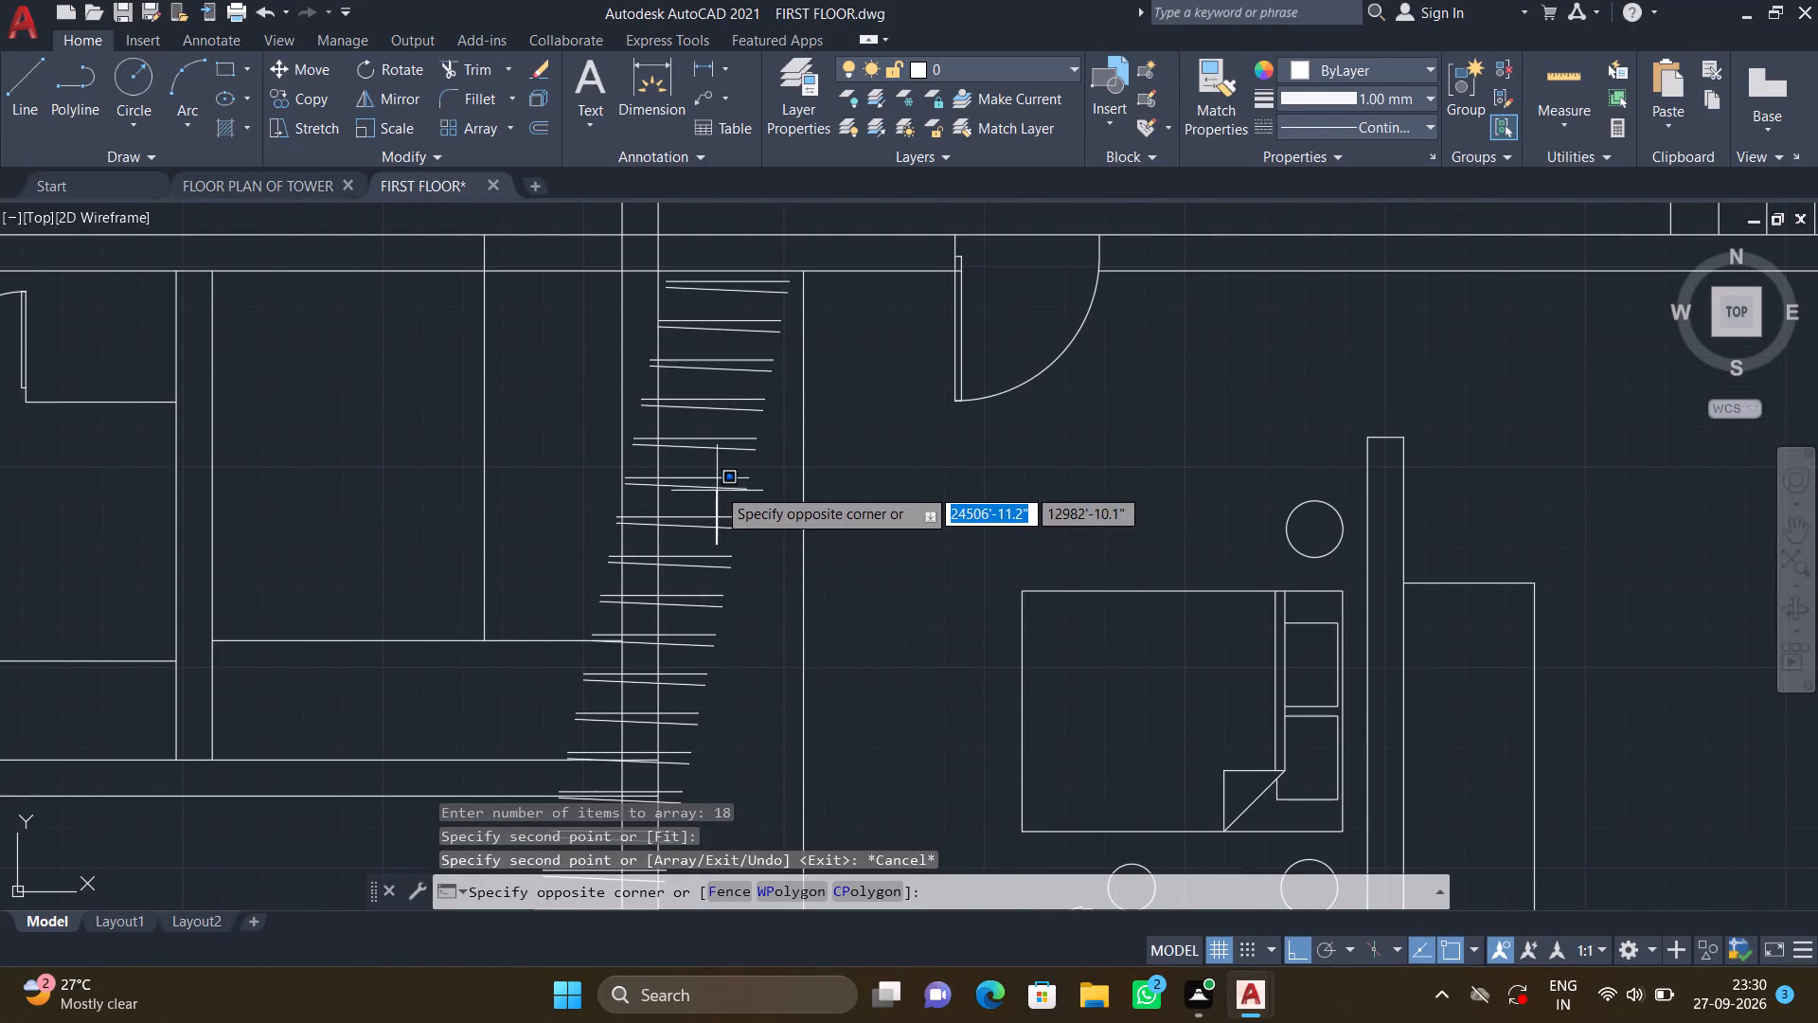
pyautogui.click(742, 382)
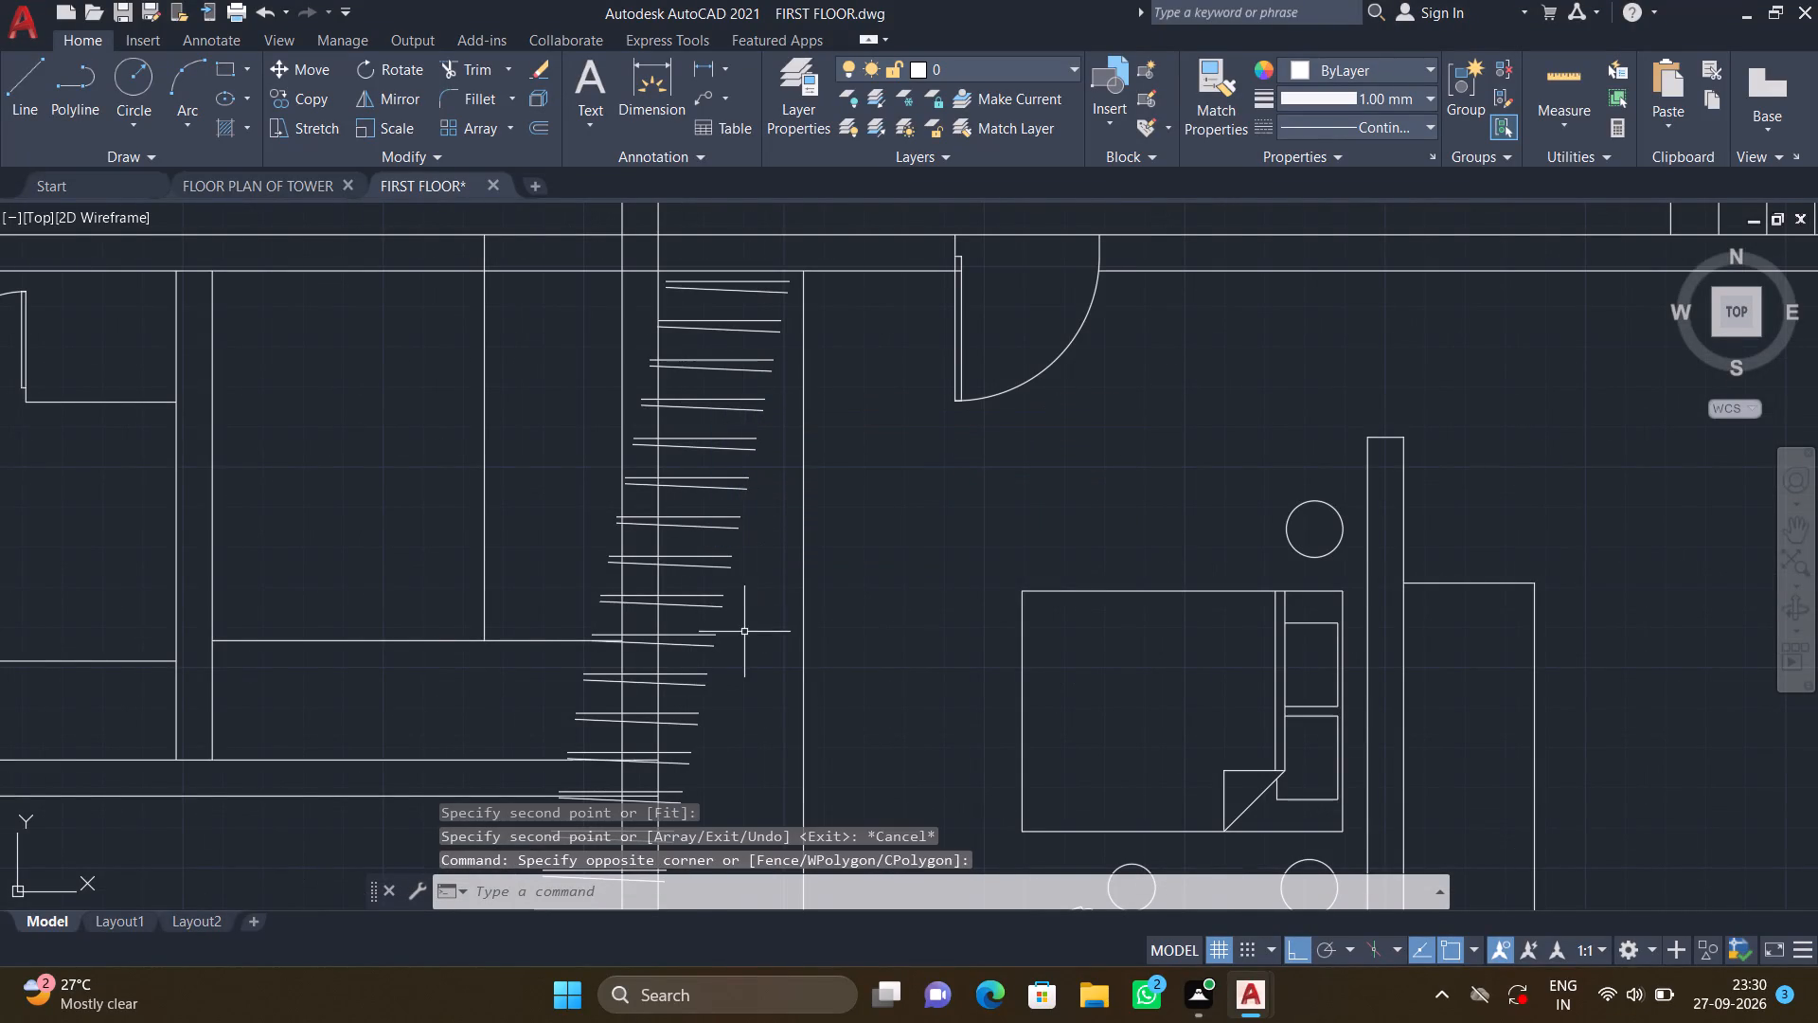
pyautogui.scroll(-2, 743, 625)
pyautogui.click(664, 755)
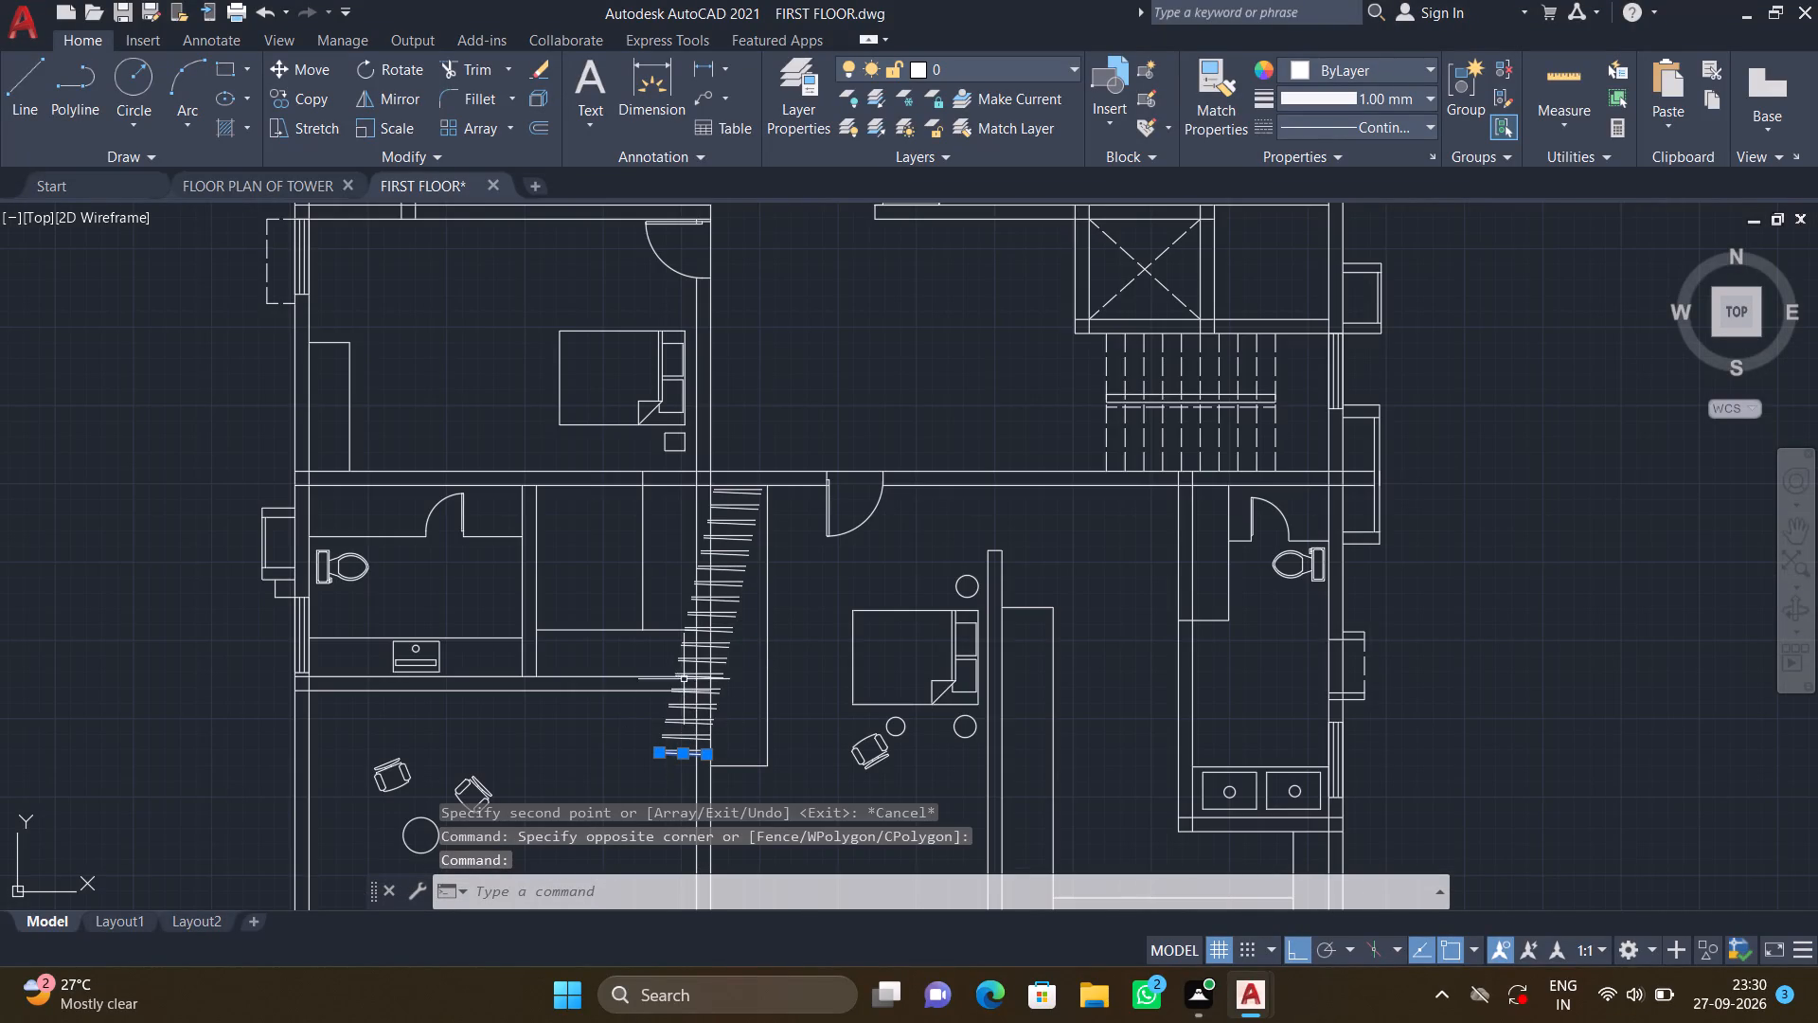
pyautogui.scroll(3, 673, 731)
pyautogui.press('Escape')
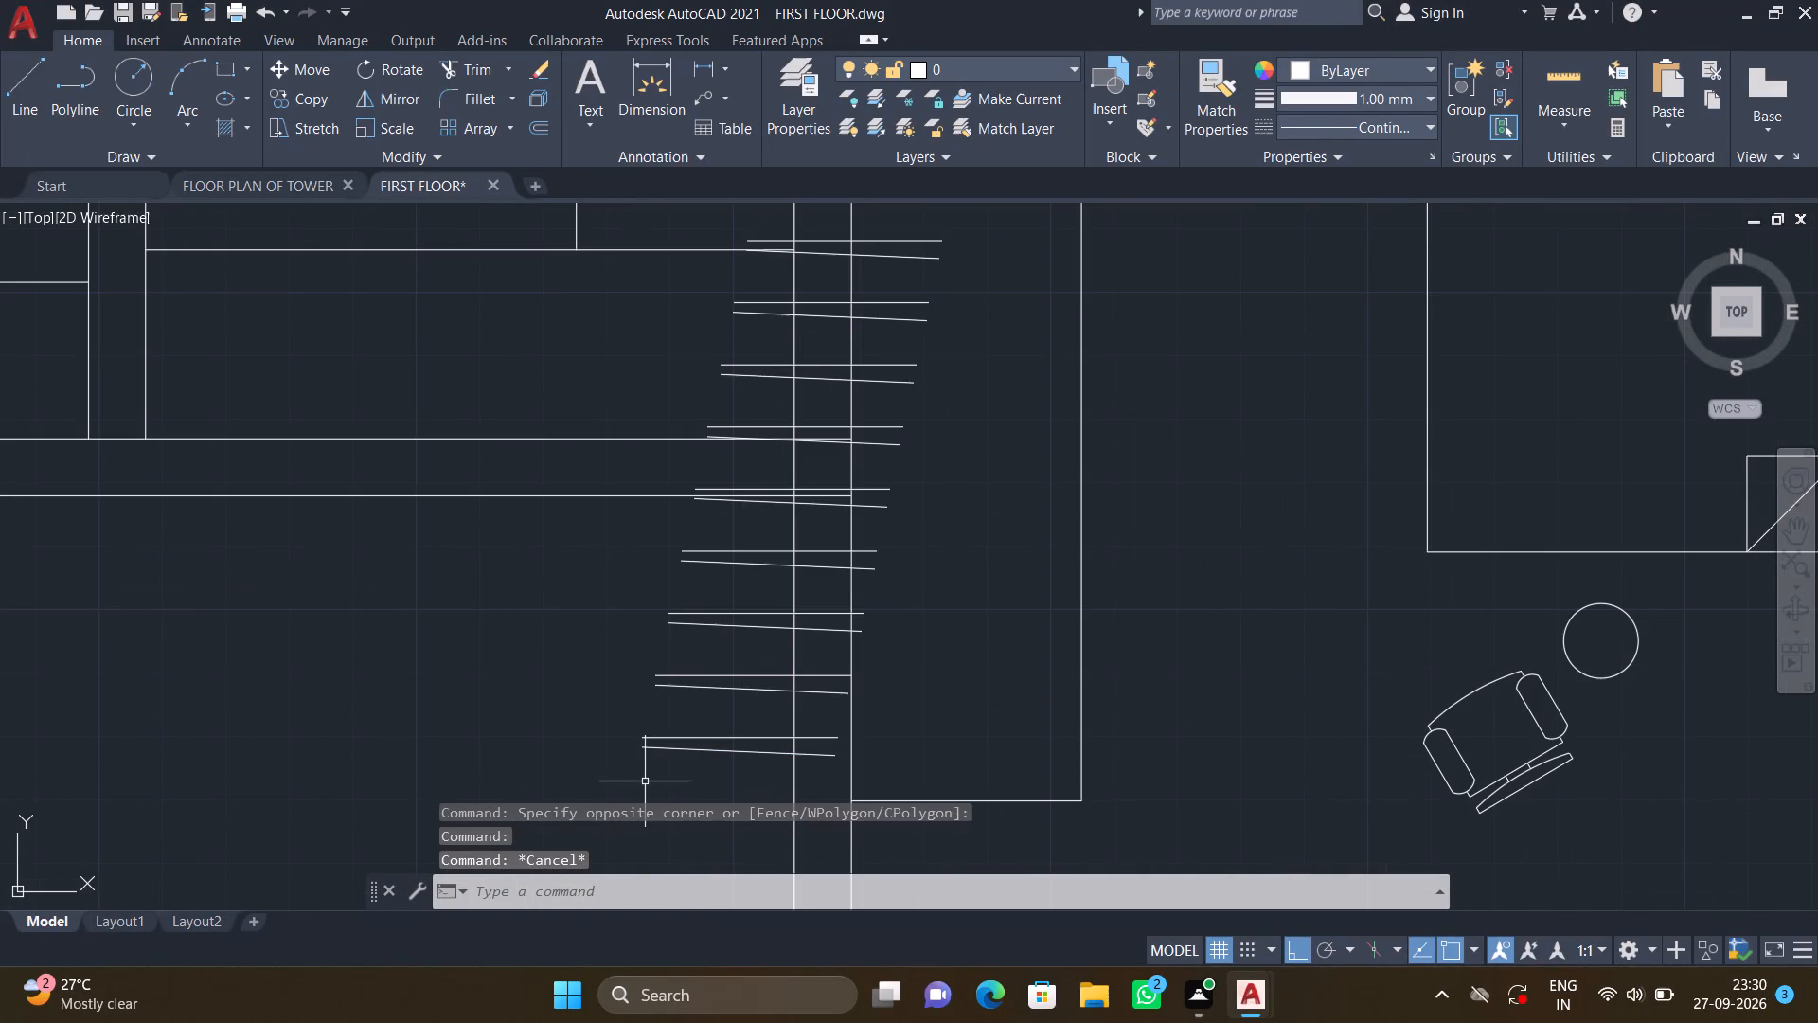
pyautogui.click(653, 786)
pyautogui.click(722, 637)
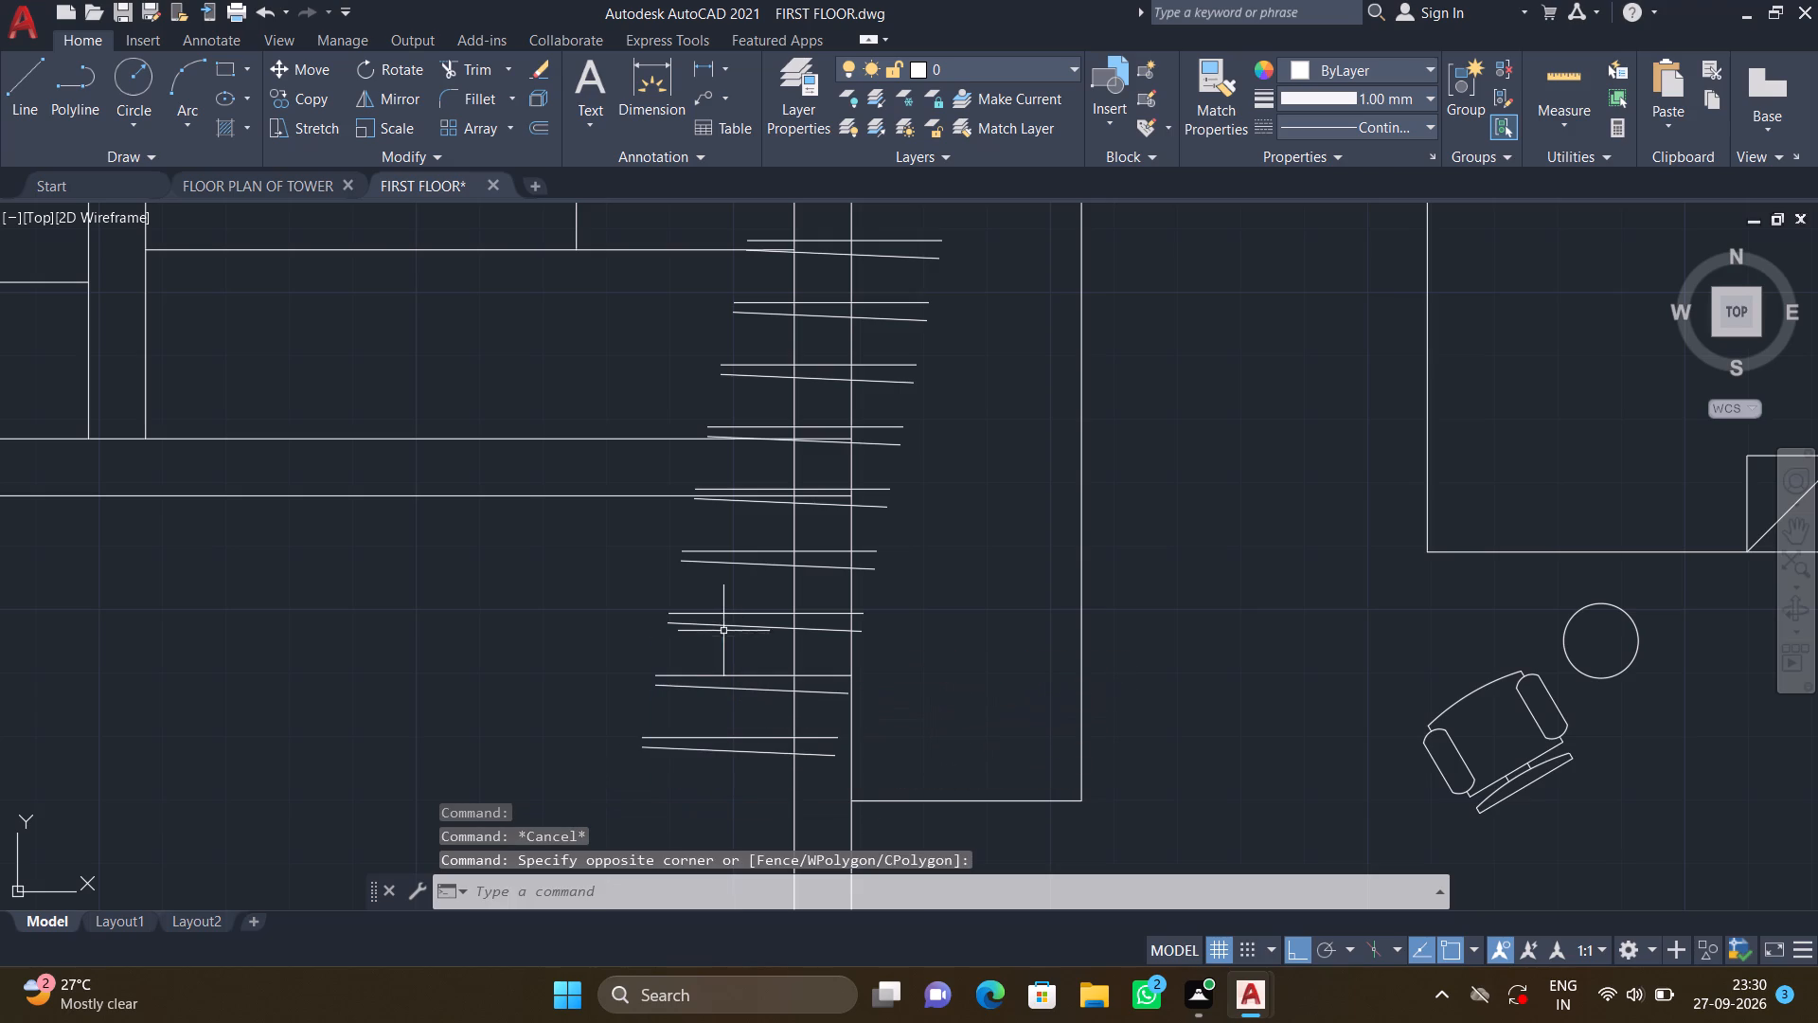
pyautogui.click(906, 415)
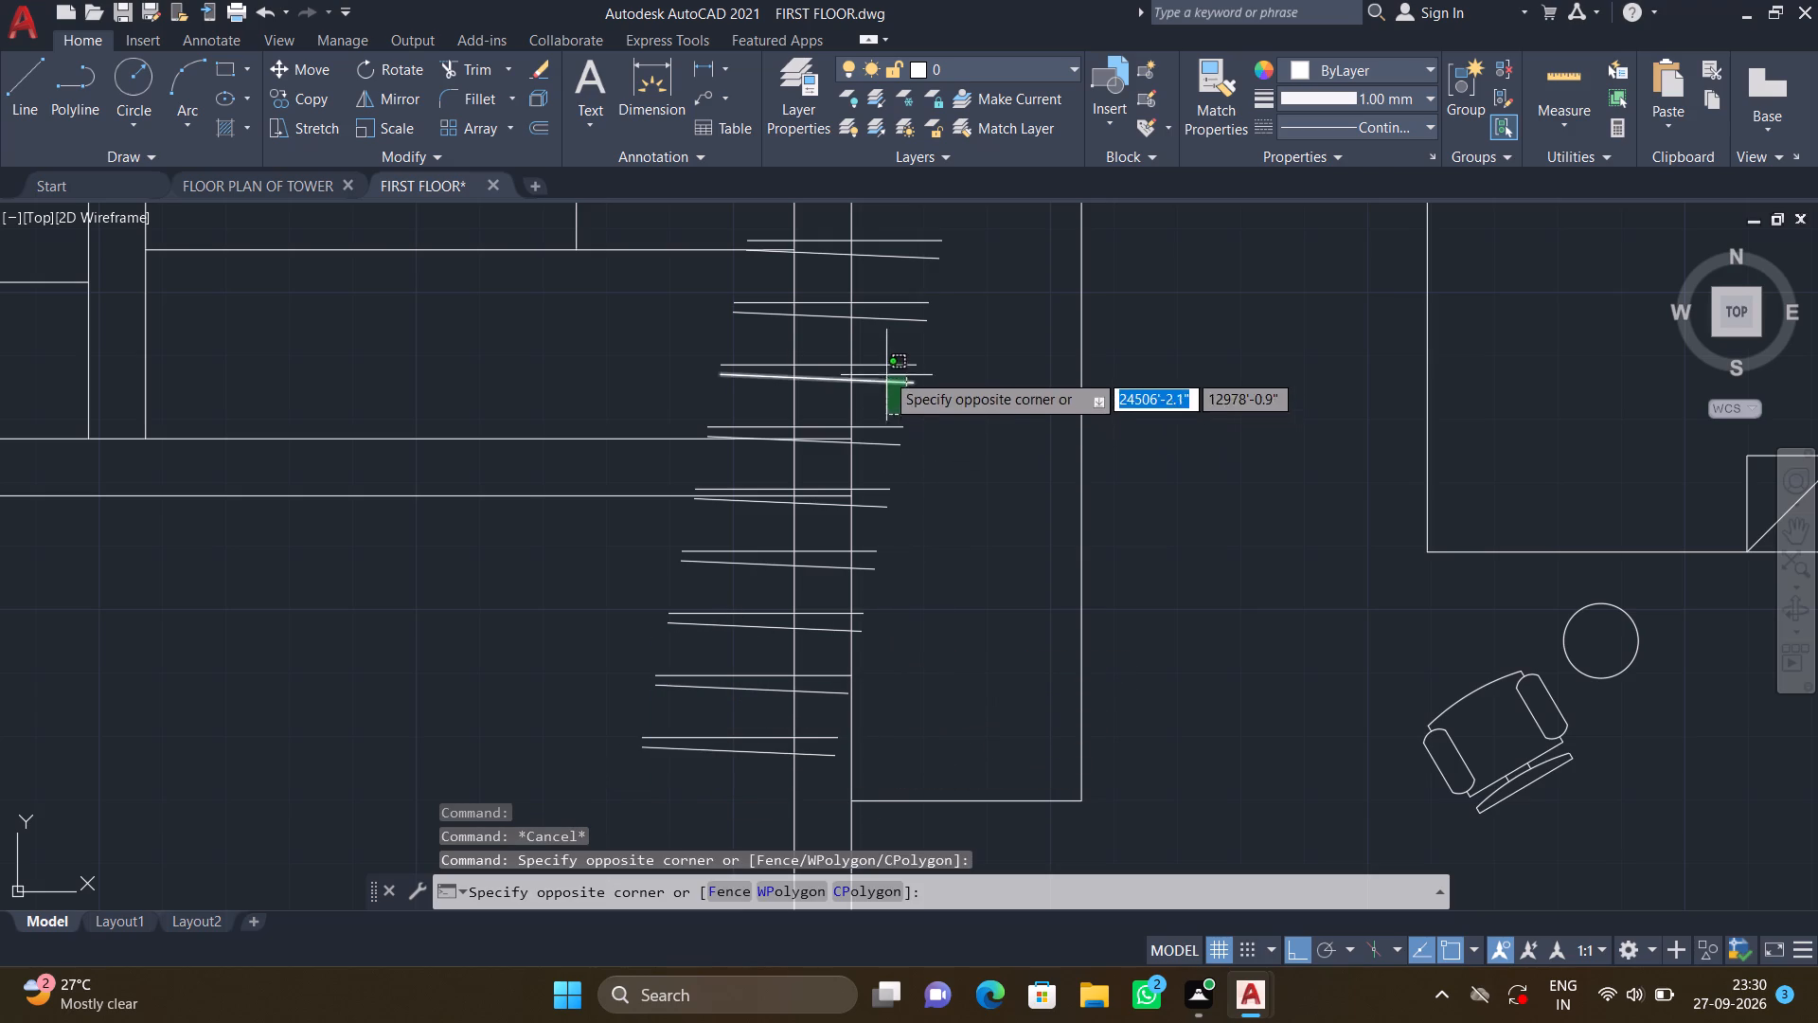
pyautogui.click(874, 317)
pyautogui.moveTo(876, 613); pyautogui.dragTo(872, 598)
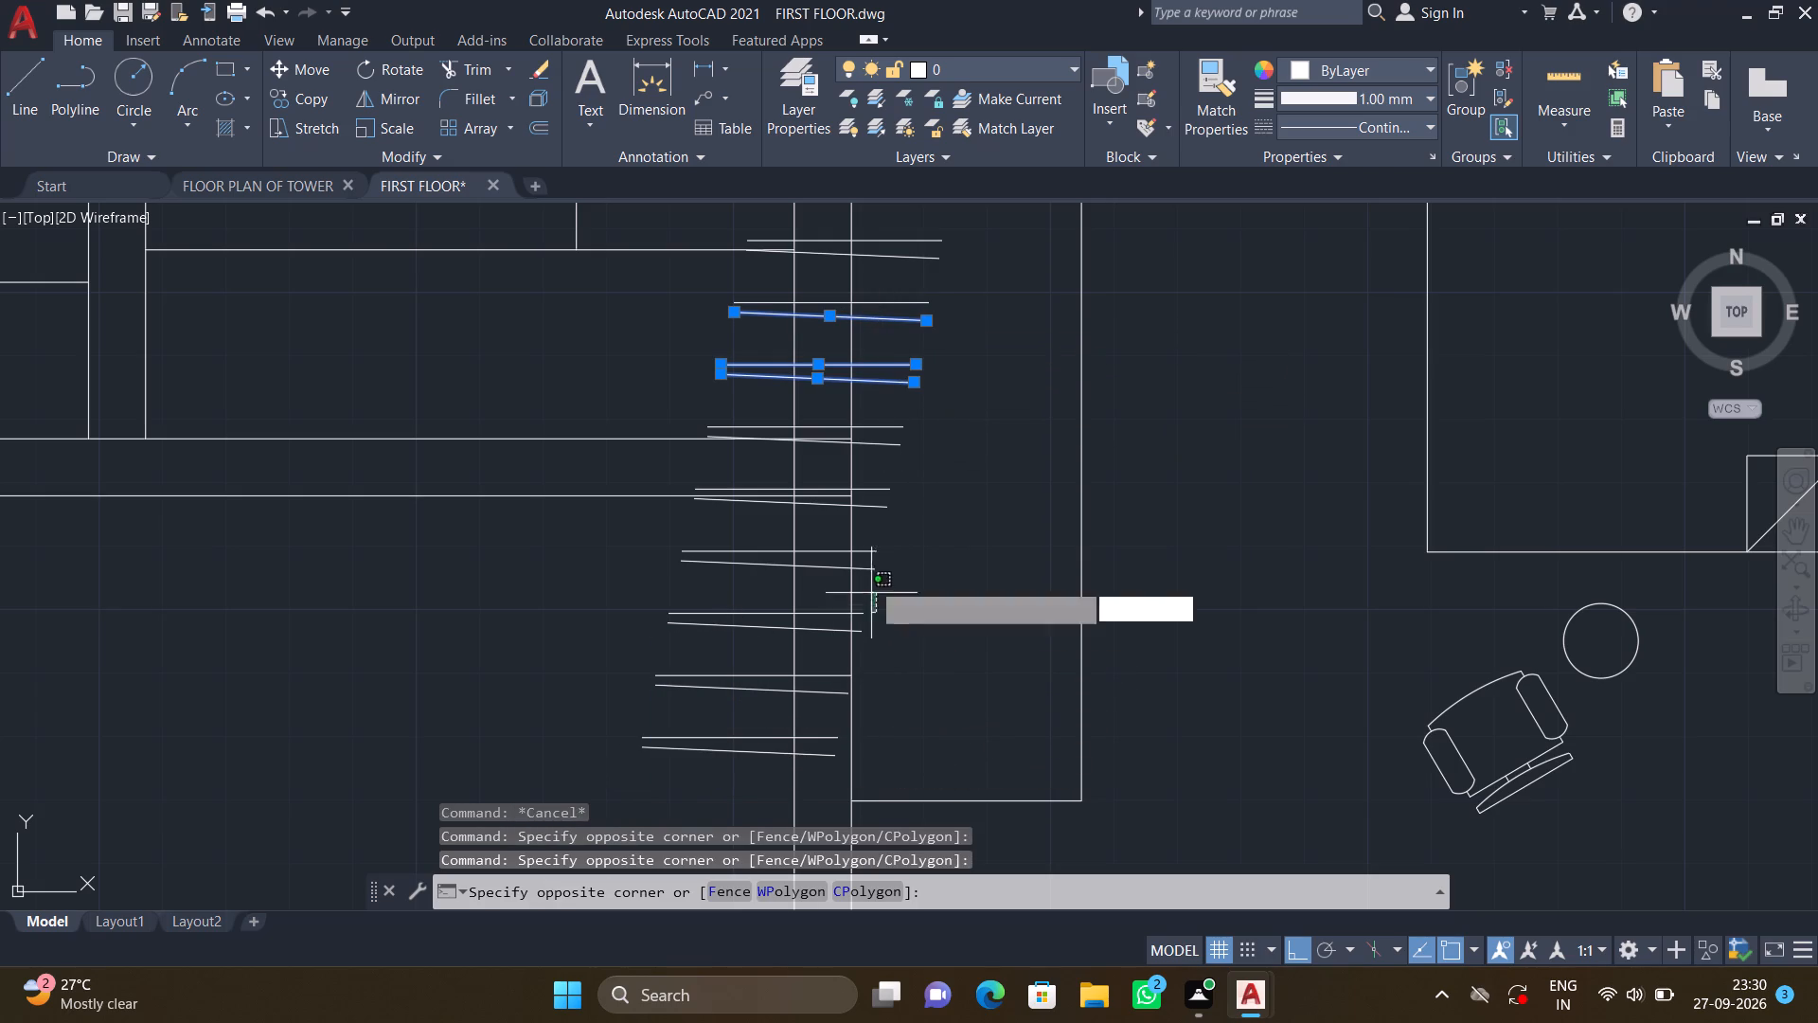
pyautogui.click(885, 403)
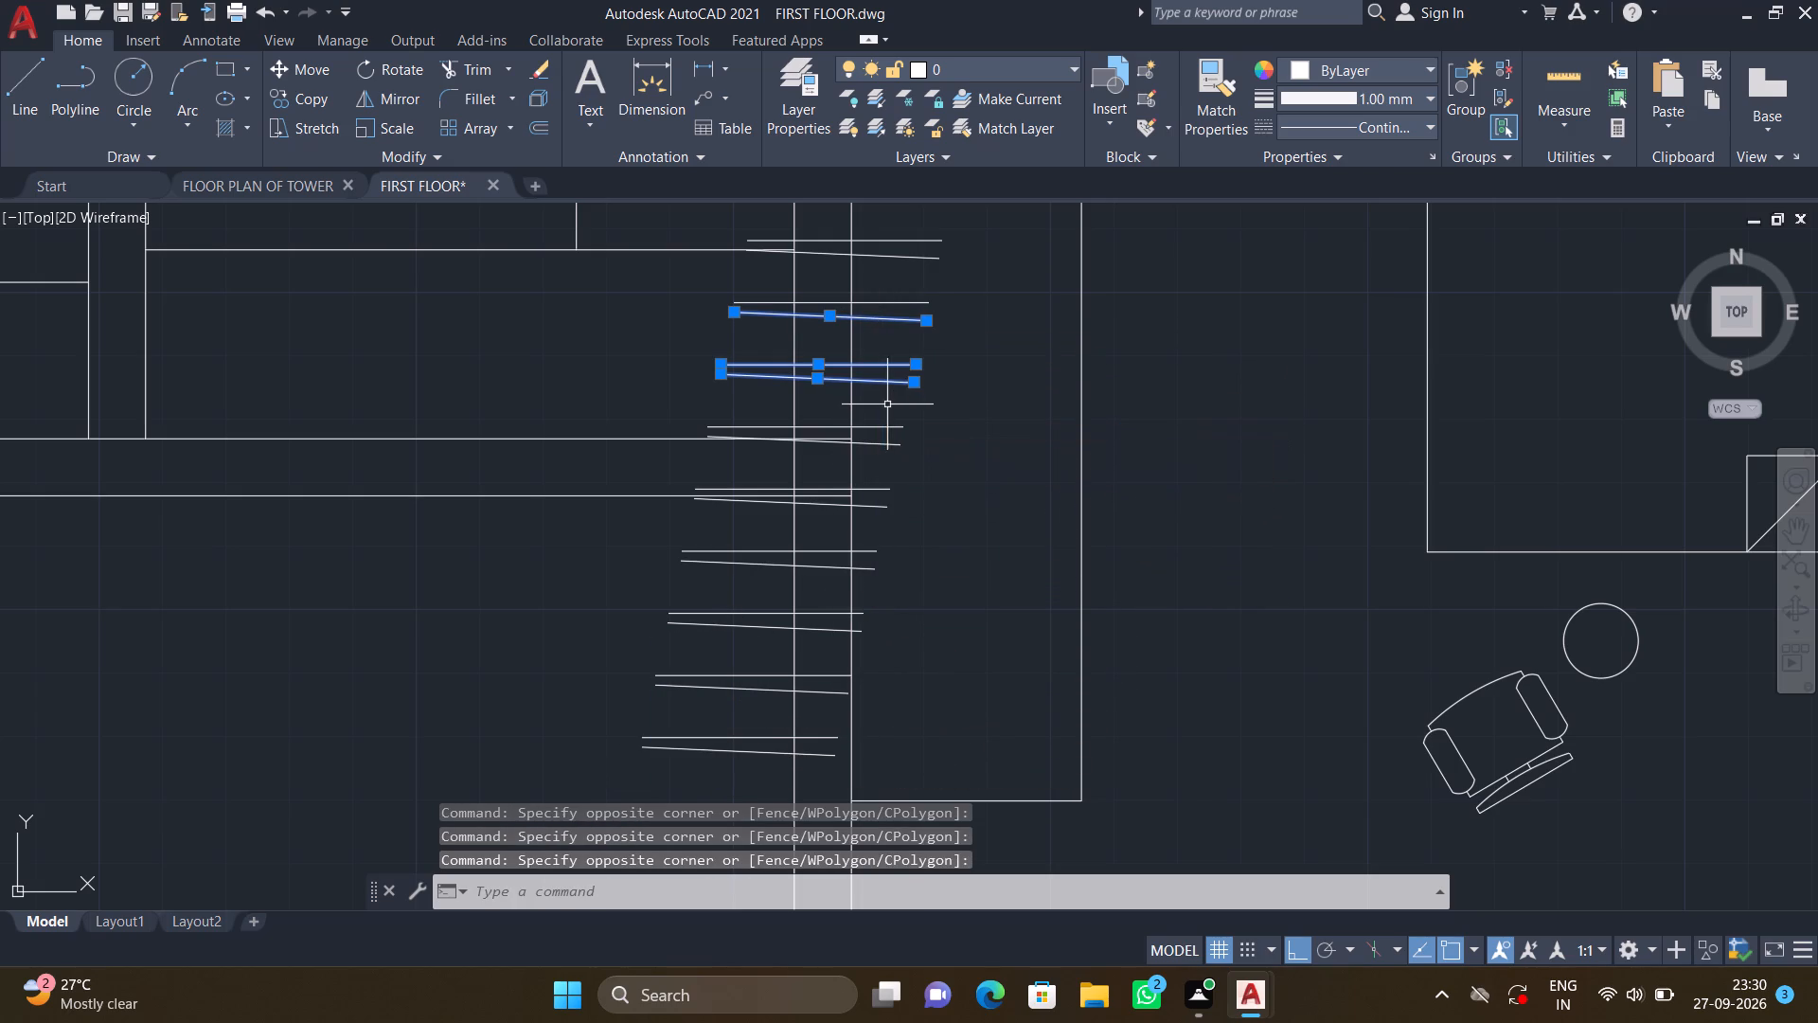
pyautogui.moveTo(894, 650); pyautogui.dragTo(886, 635)
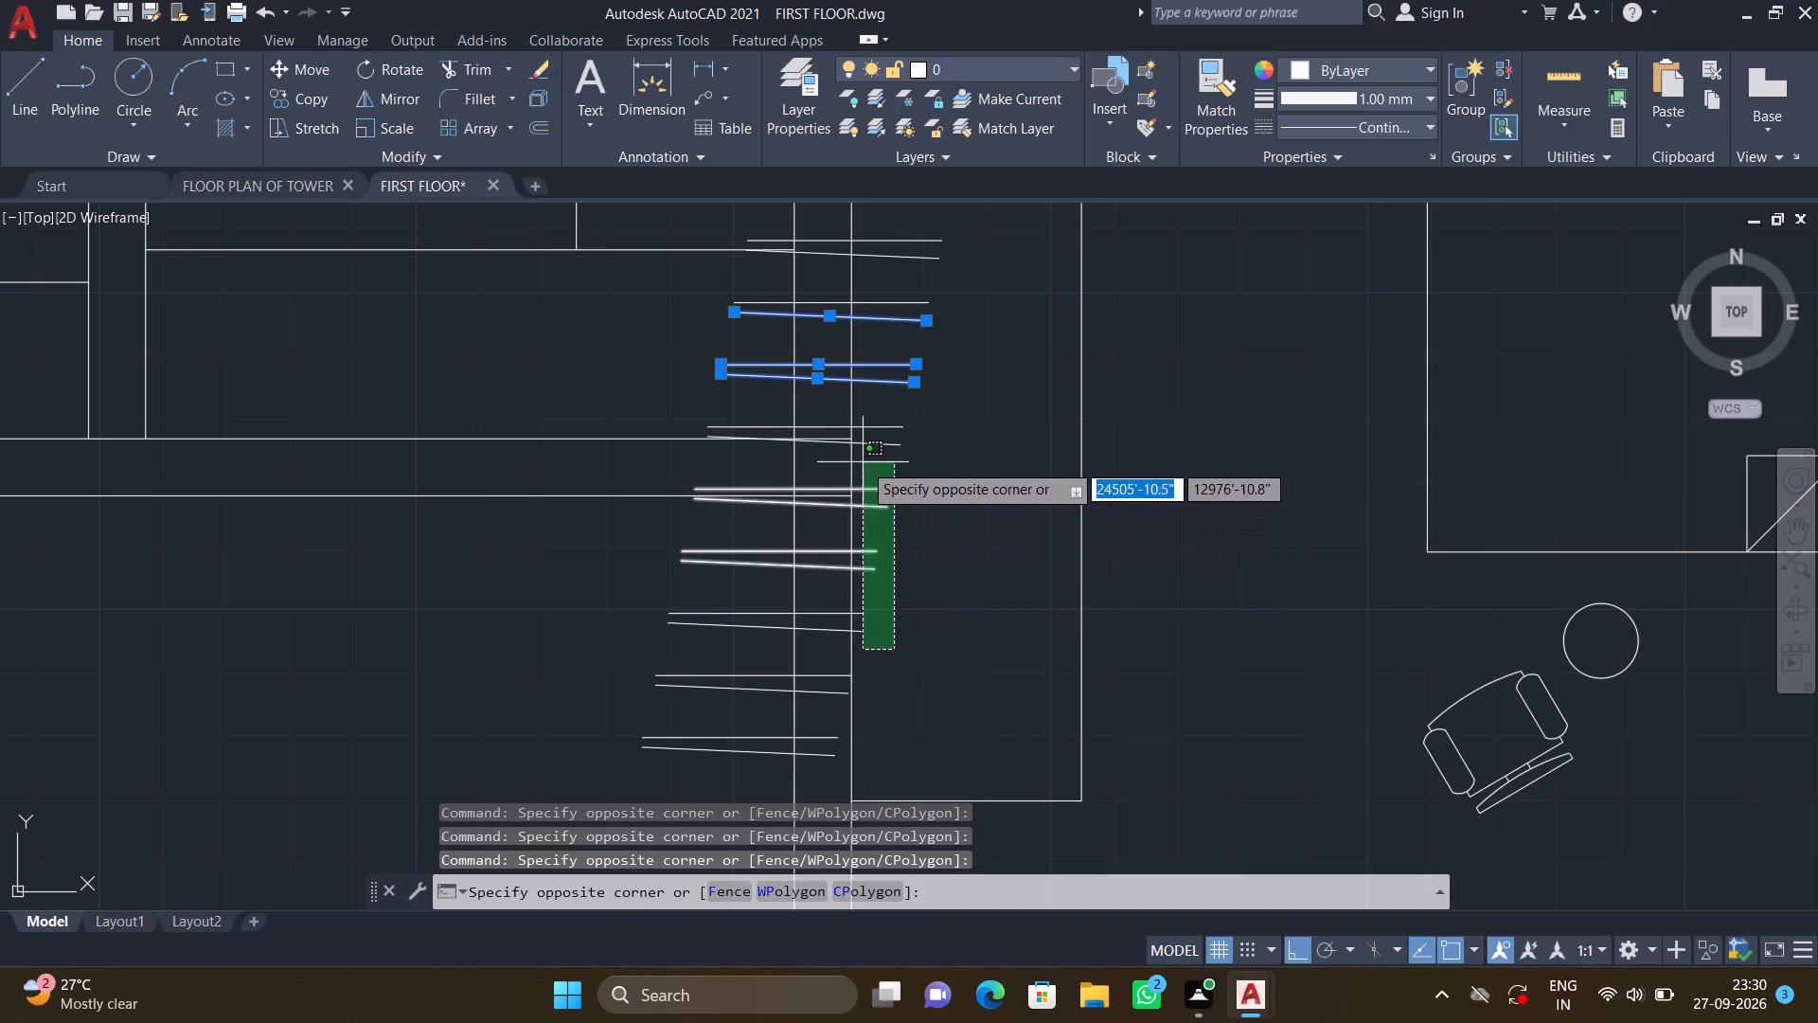
pyautogui.click(867, 404)
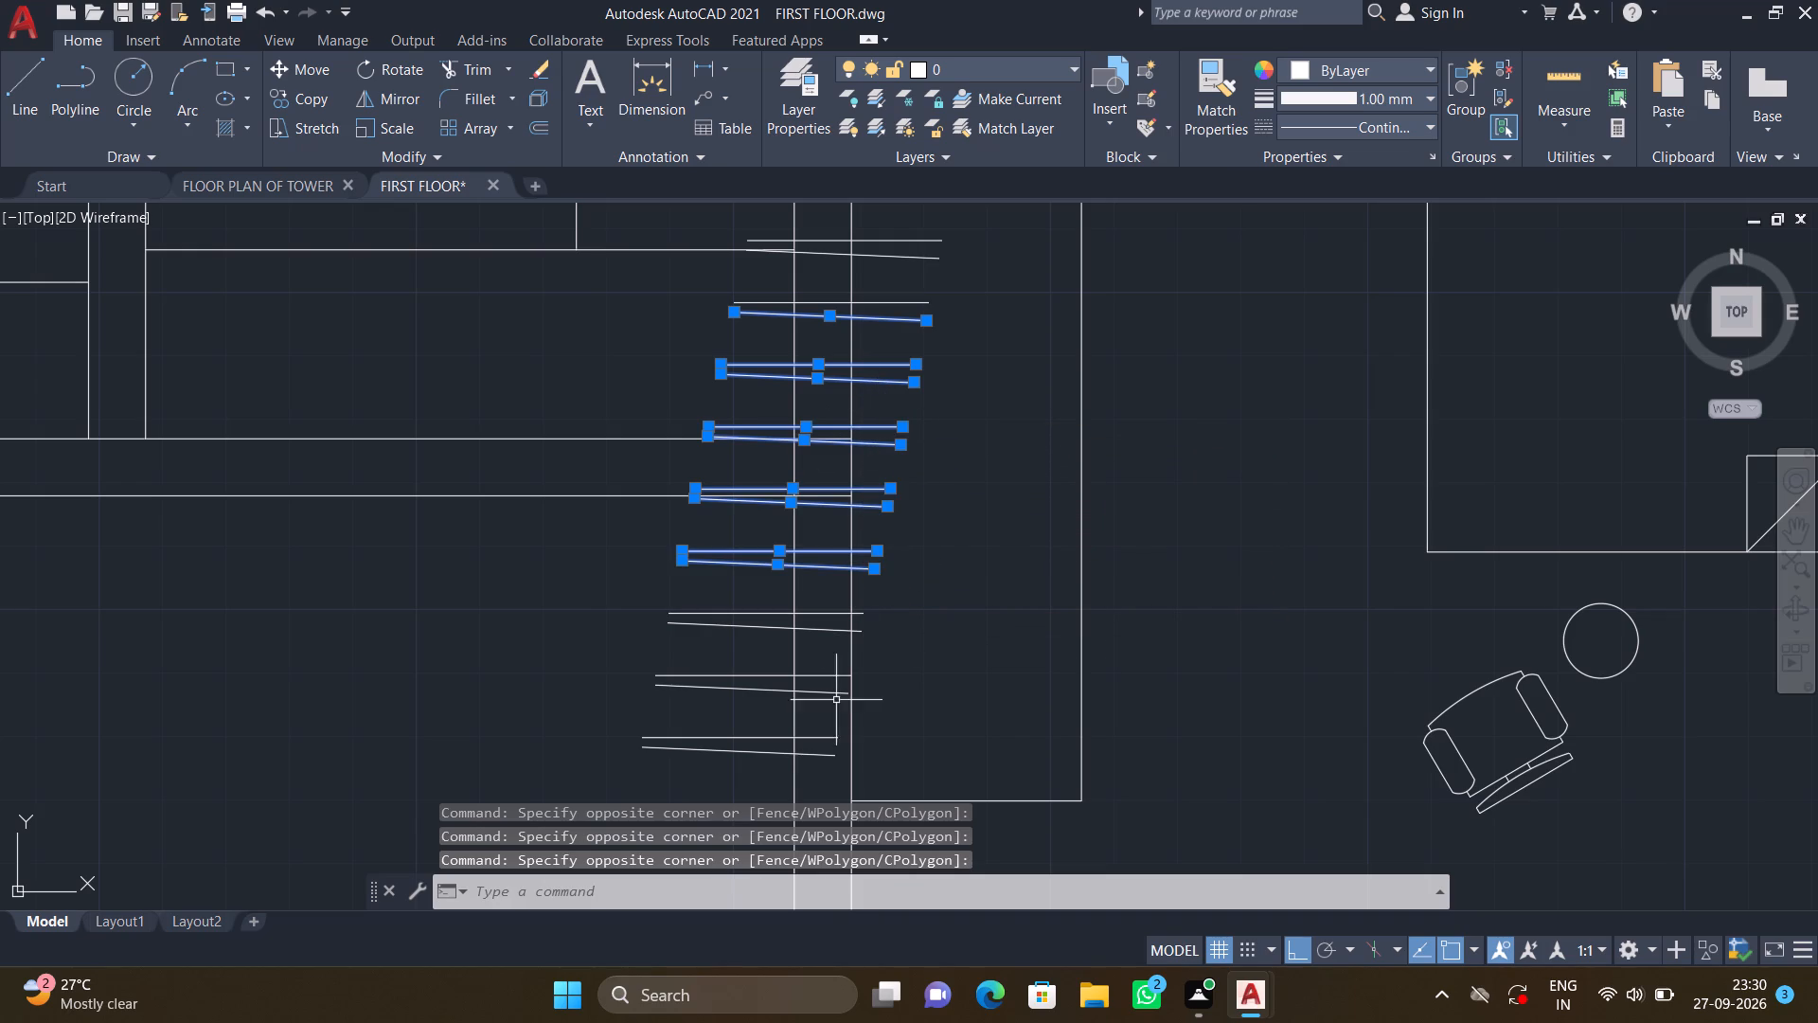
pyautogui.moveTo(824, 771); pyautogui.dragTo(823, 758)
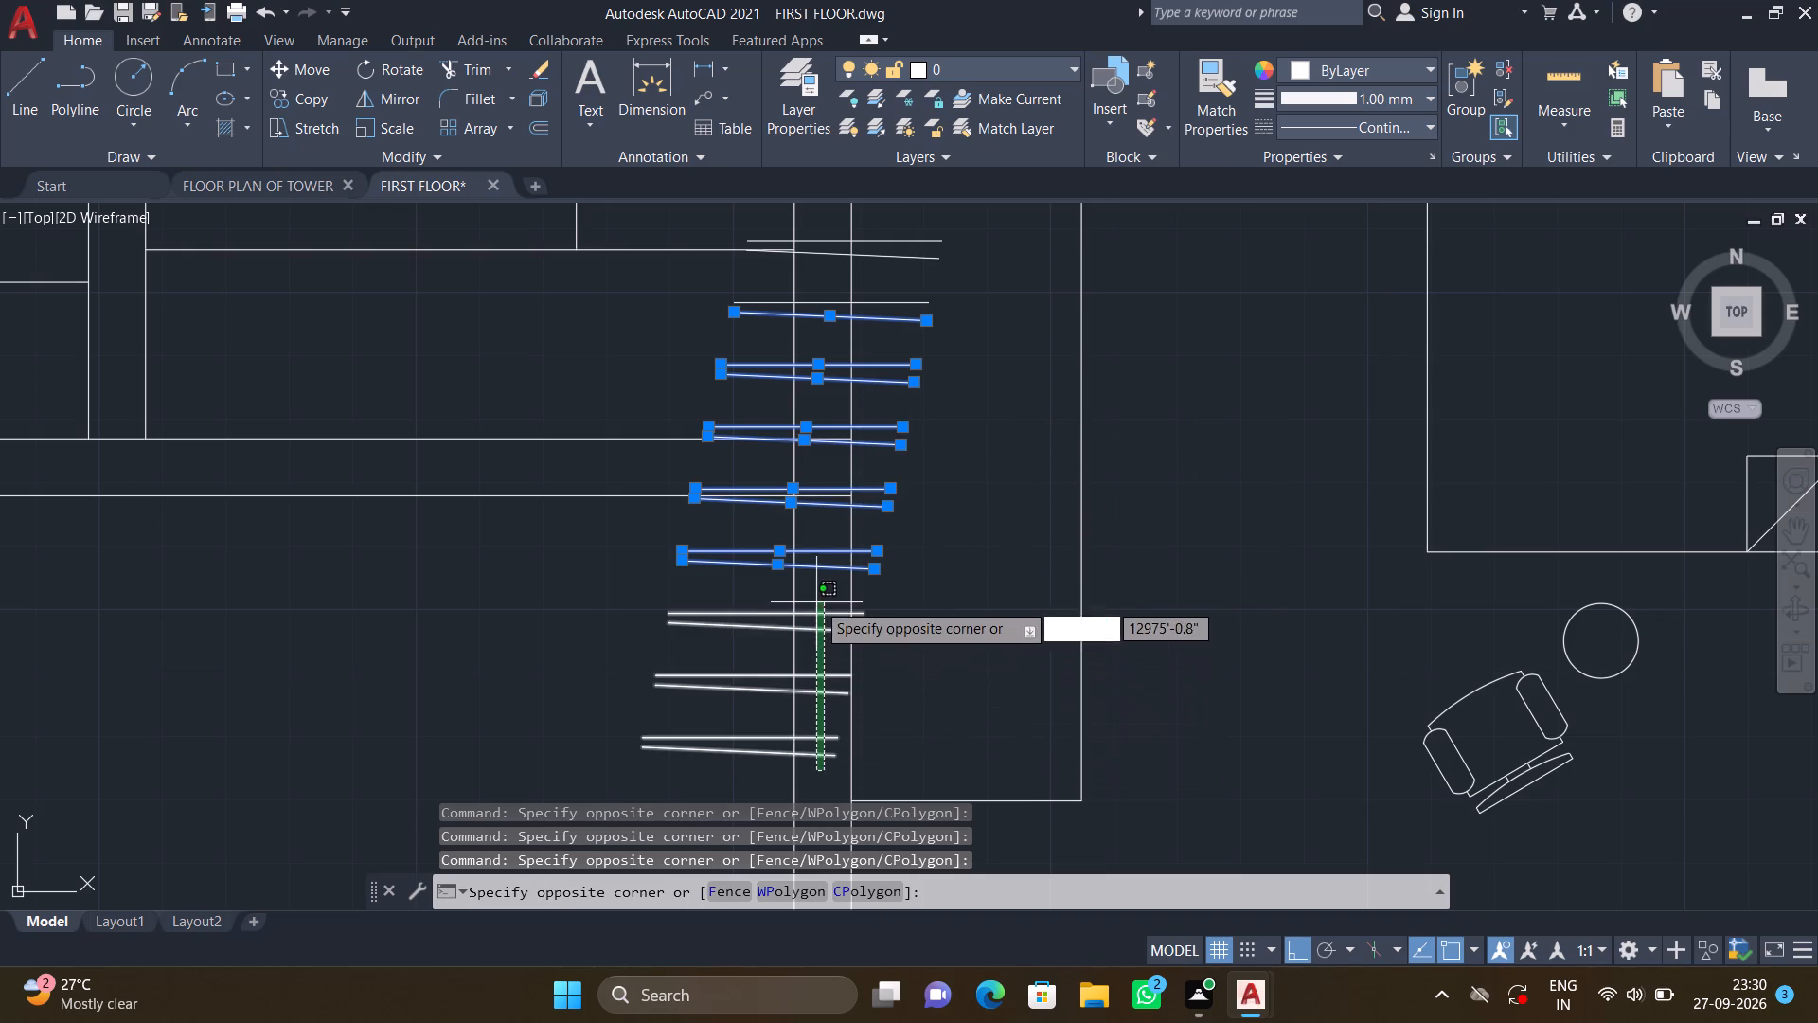
pyautogui.click(816, 597)
pyautogui.moveTo(936, 346); pyautogui.dragTo(875, 567, button='middle')
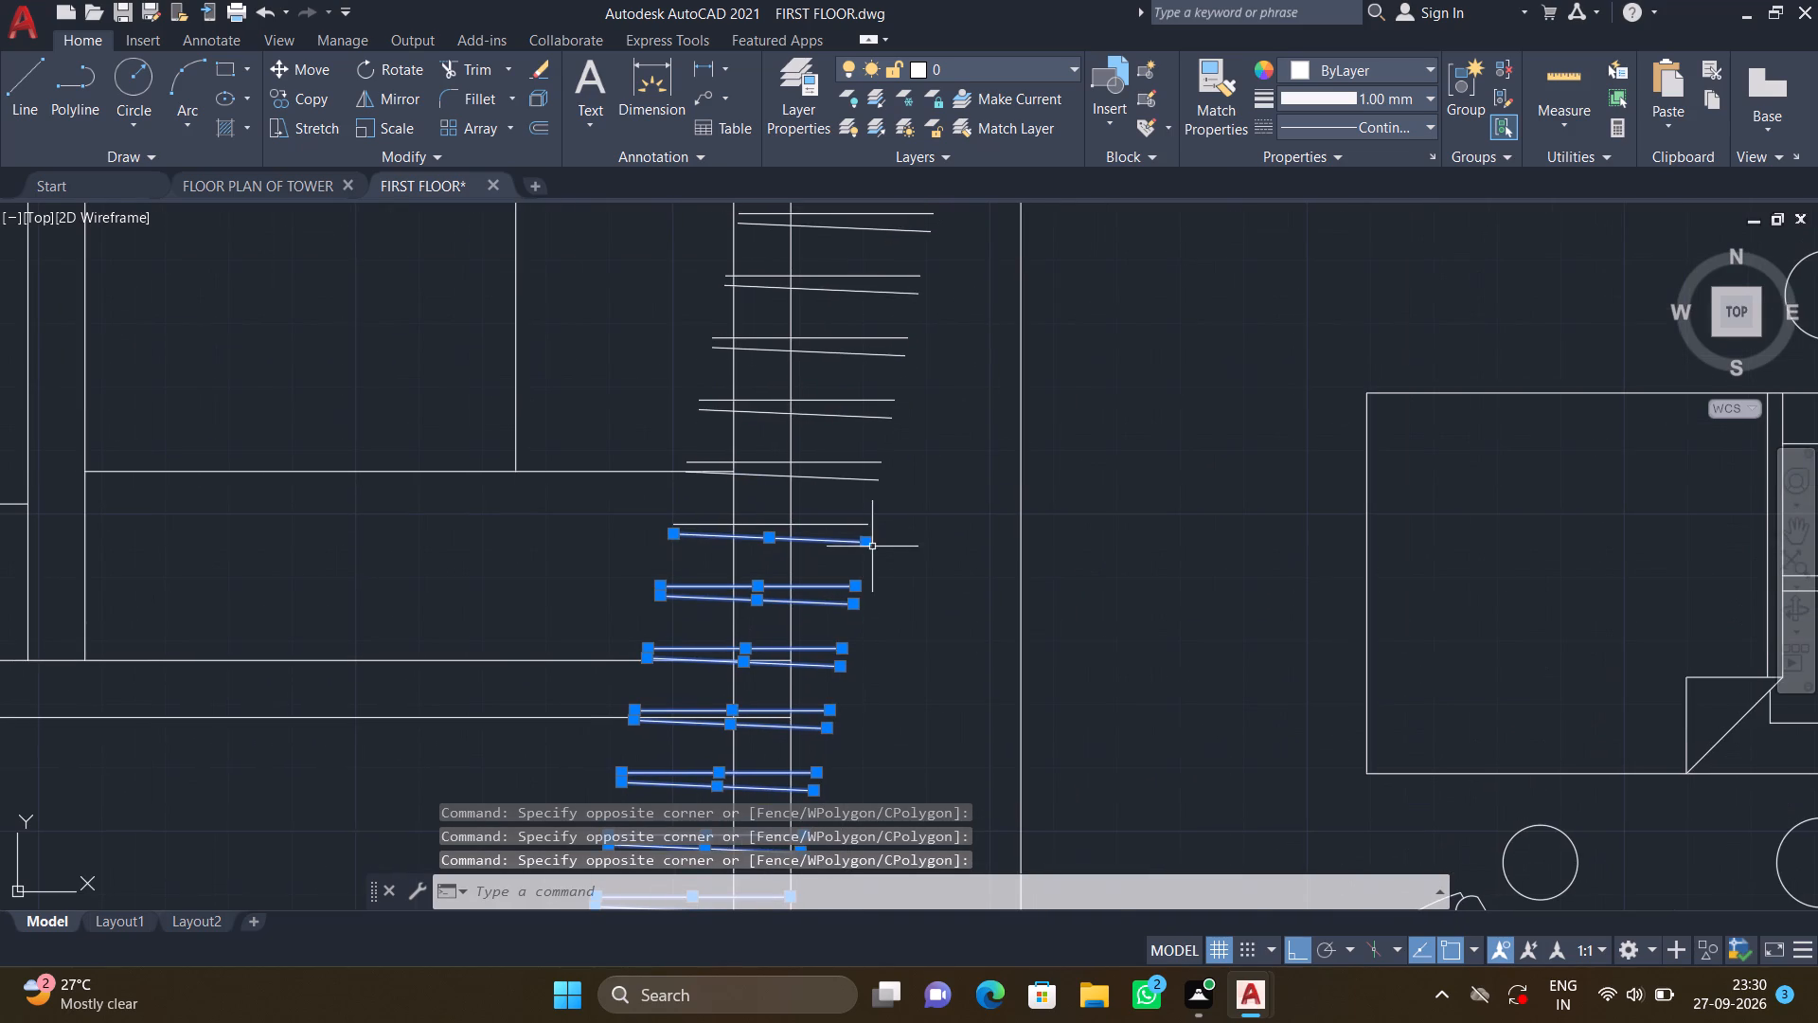
pyautogui.click(864, 541)
pyautogui.press('Escape')
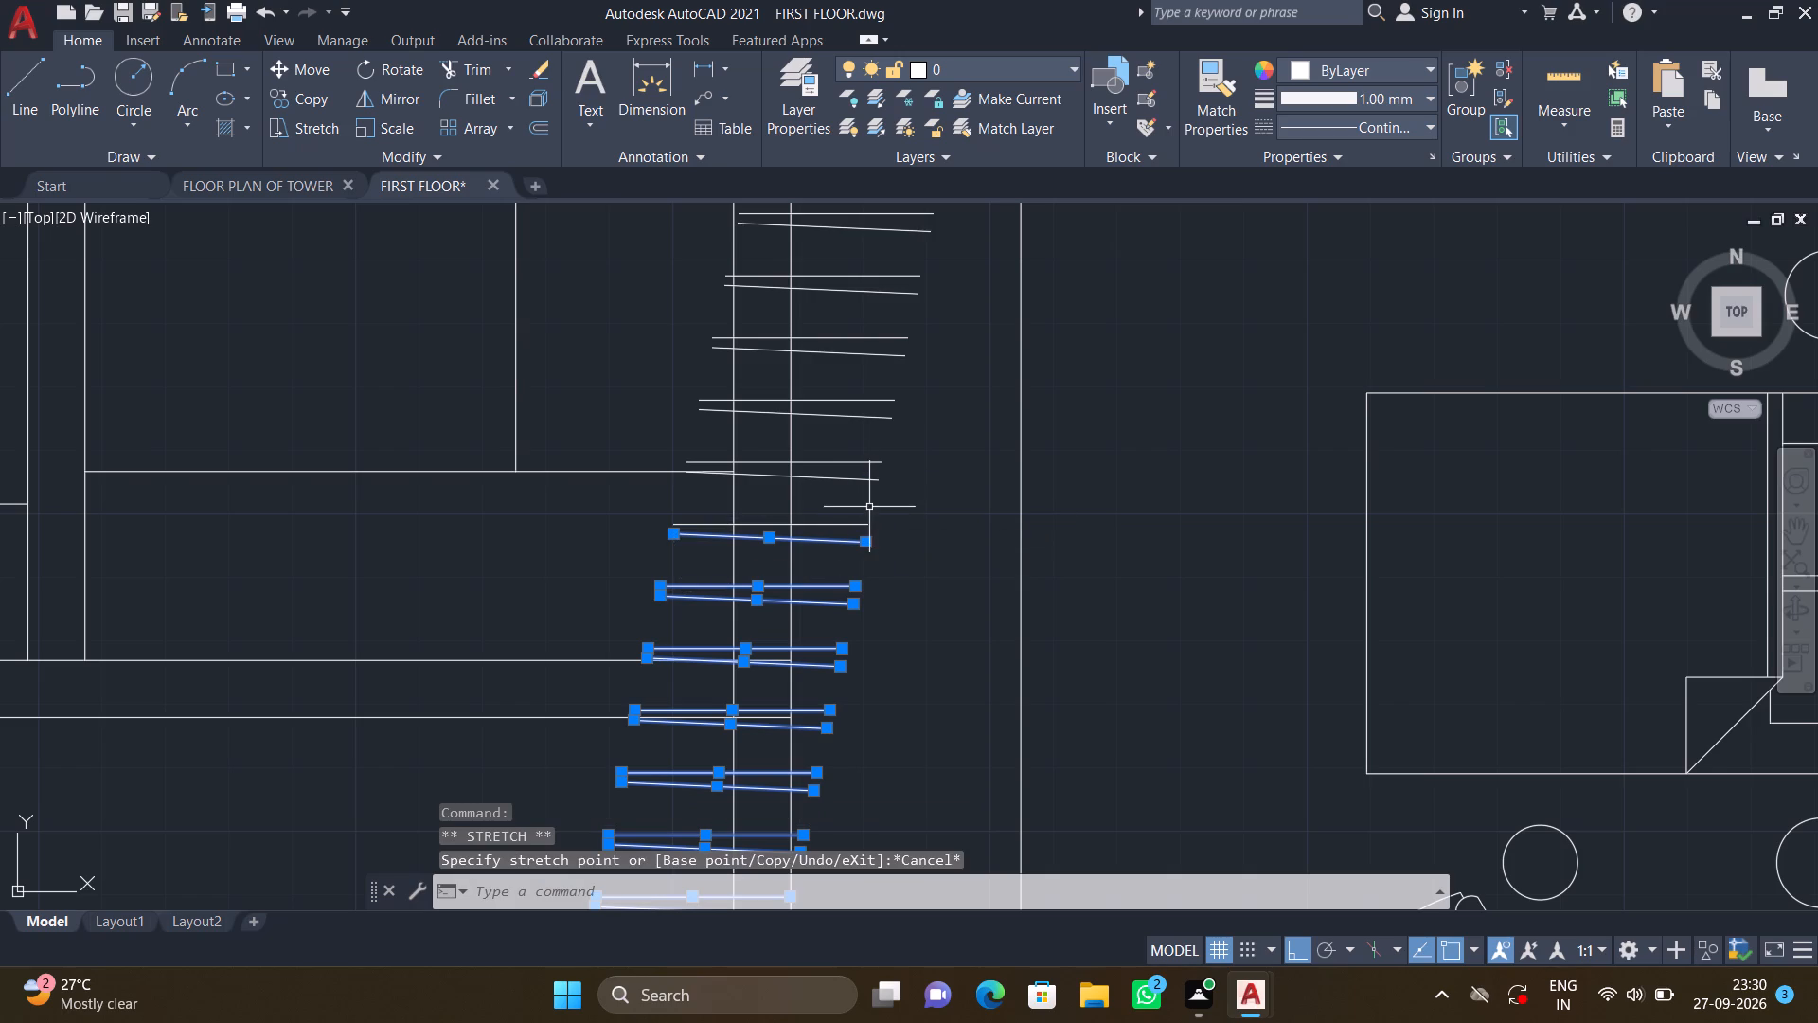
pyautogui.click(874, 529)
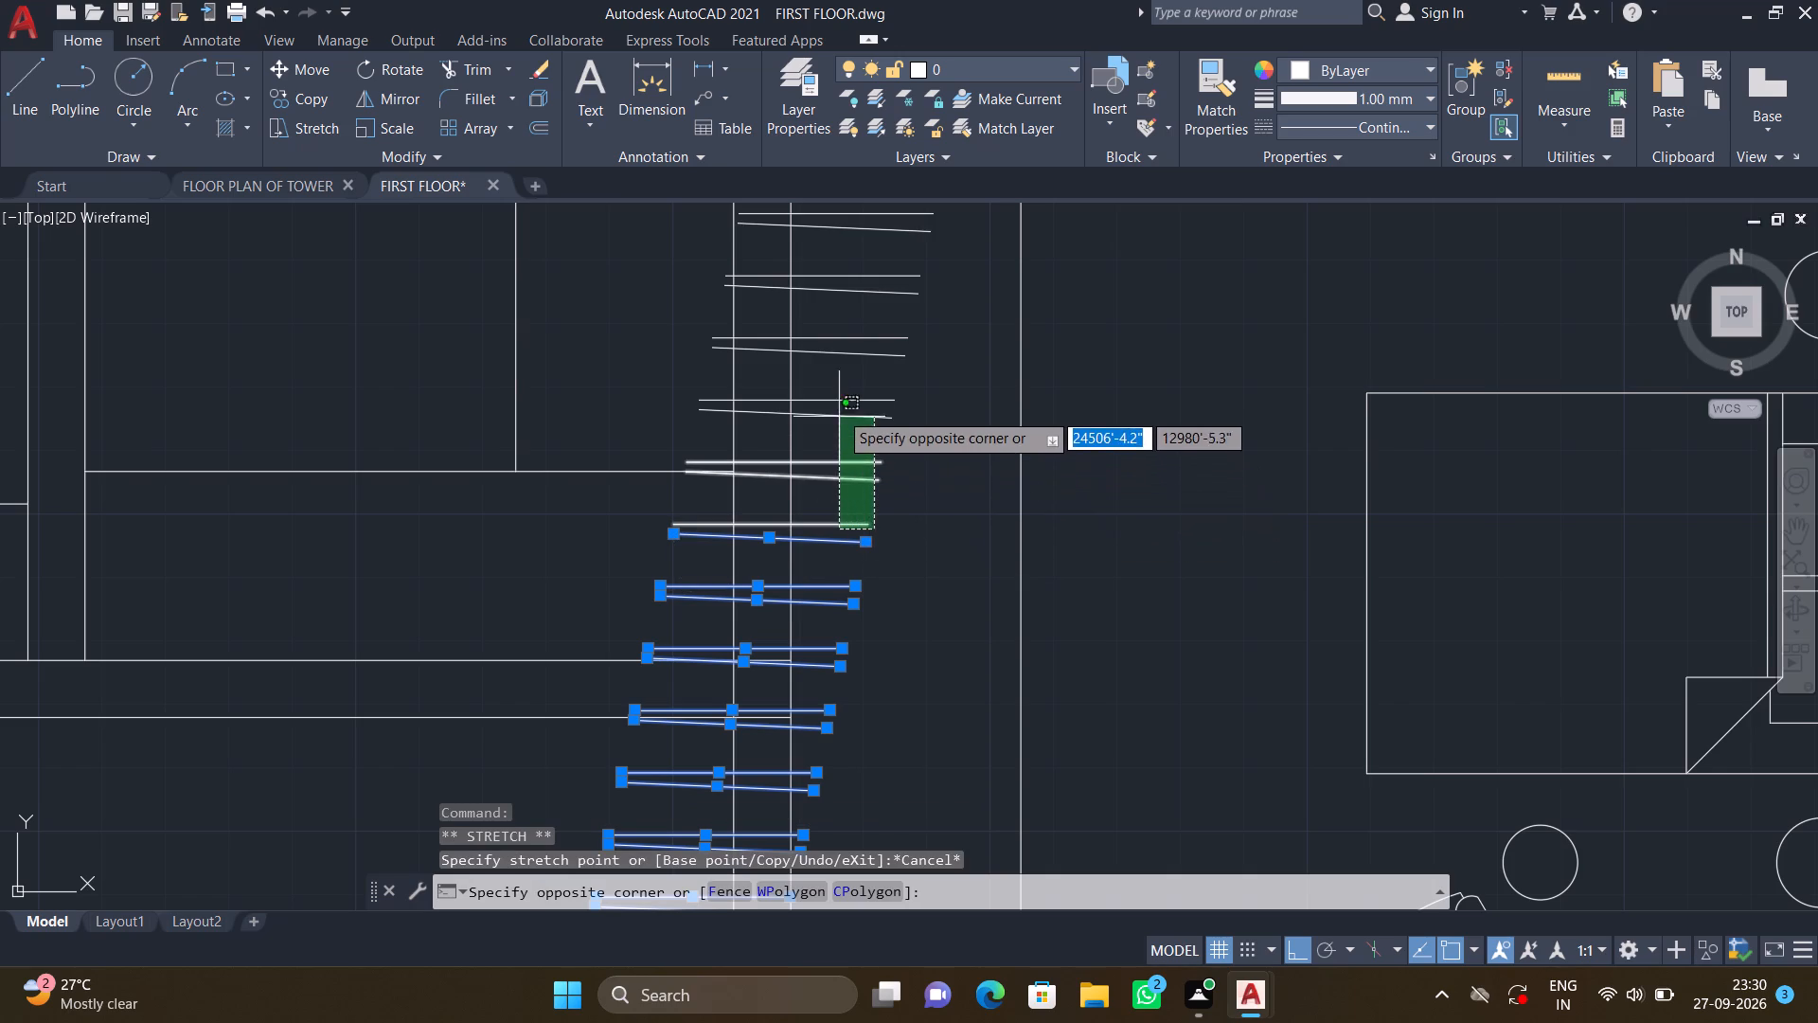
pyautogui.click(832, 257)
pyautogui.scroll(-1, 931, 317)
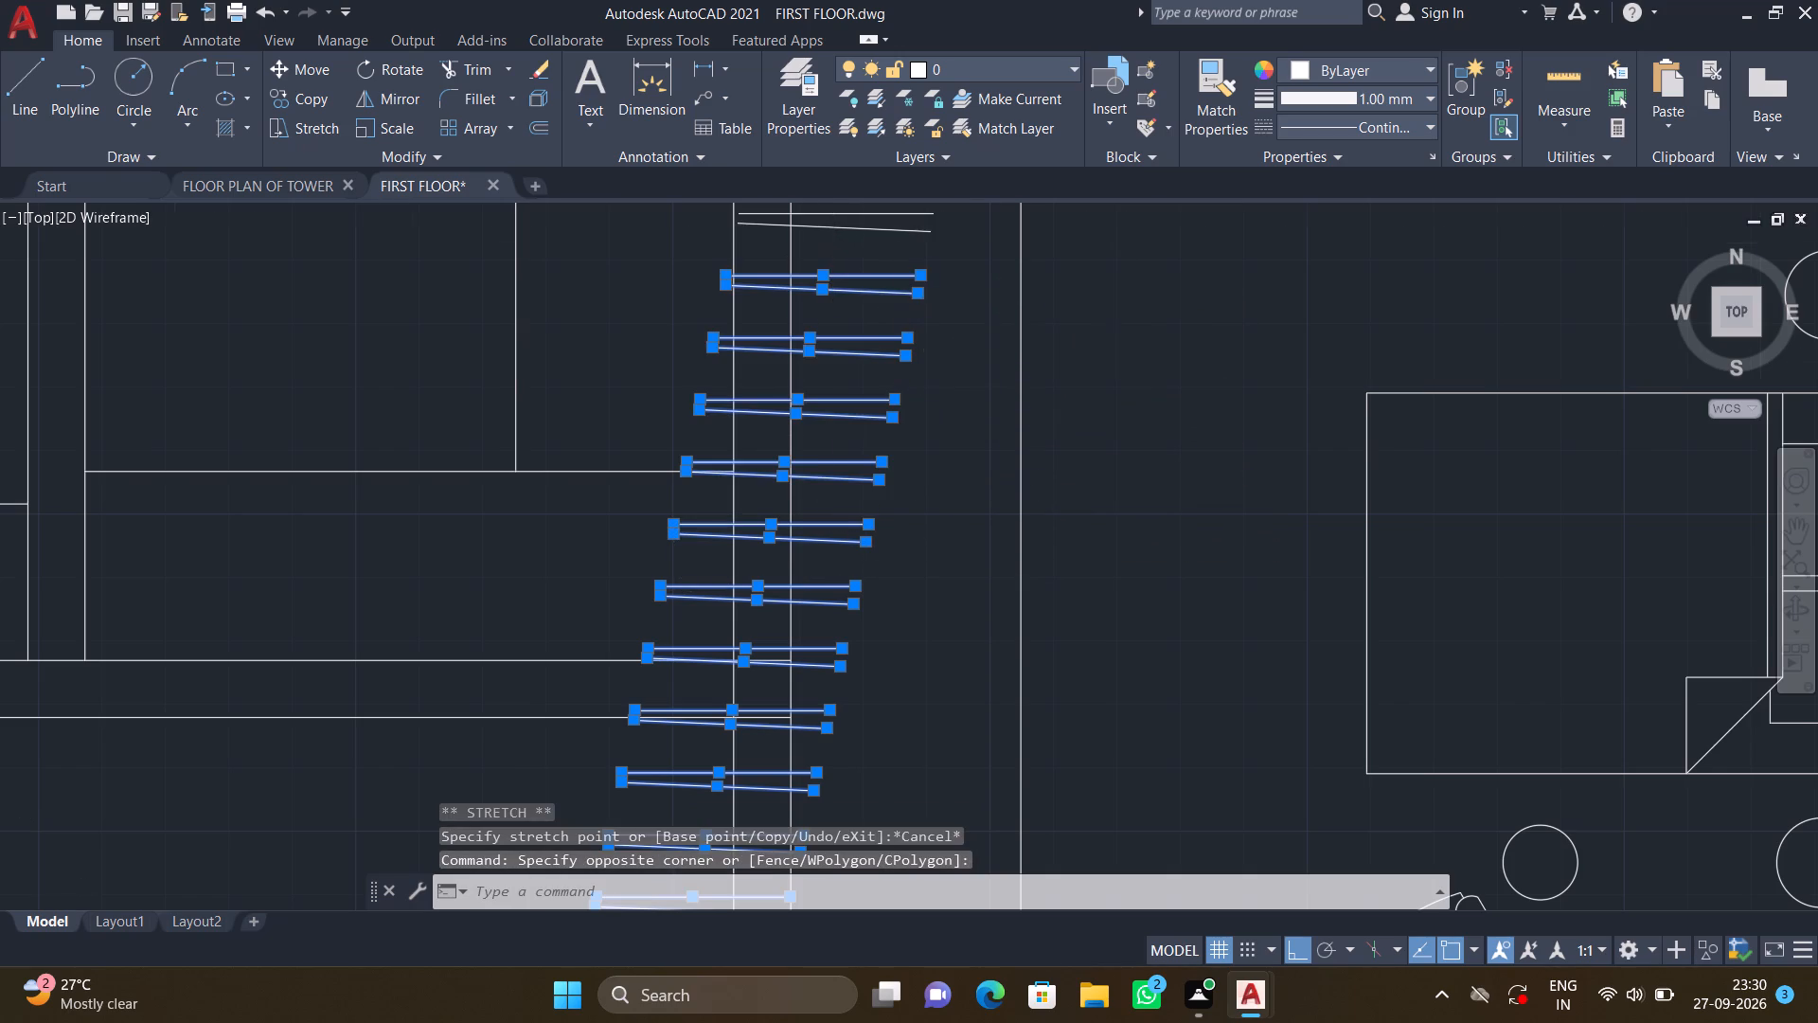
pyautogui.moveTo(918, 332); pyautogui.dragTo(876, 450, button='middle')
pyautogui.scroll(1, 861, 398)
pyautogui.click(869, 405)
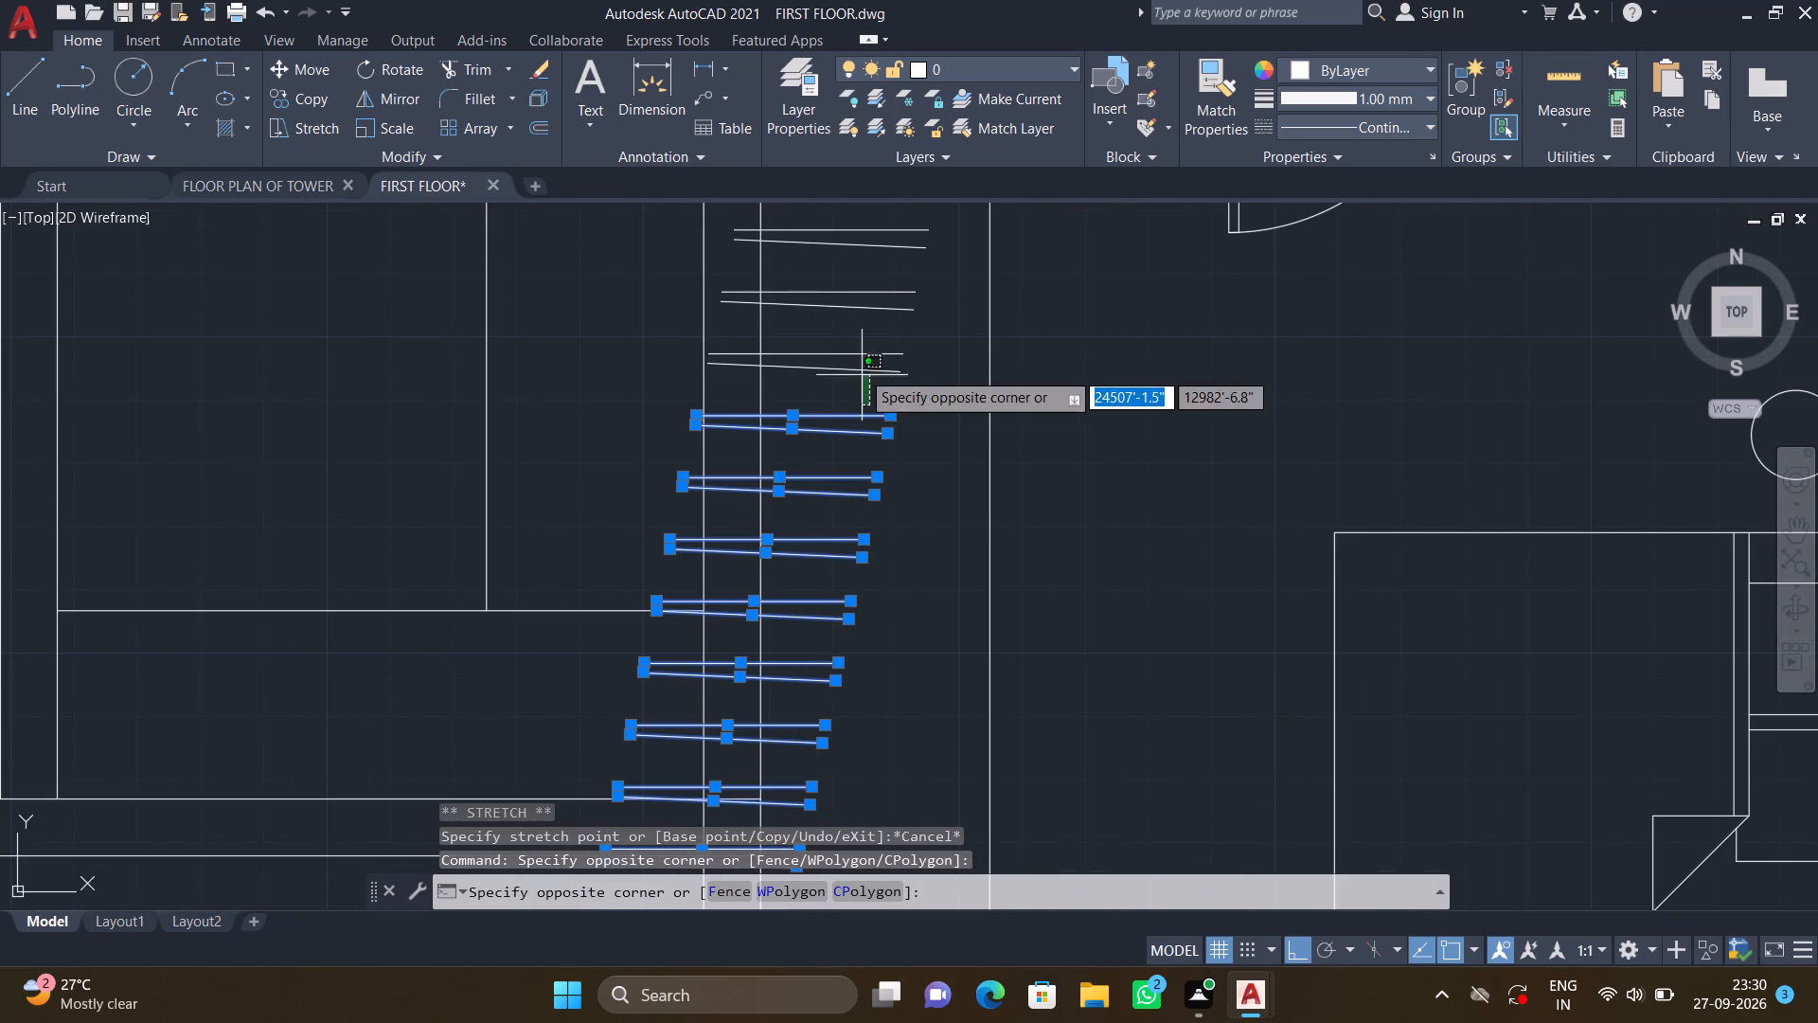
pyautogui.click(831, 216)
pyautogui.scroll(-2, 854, 230)
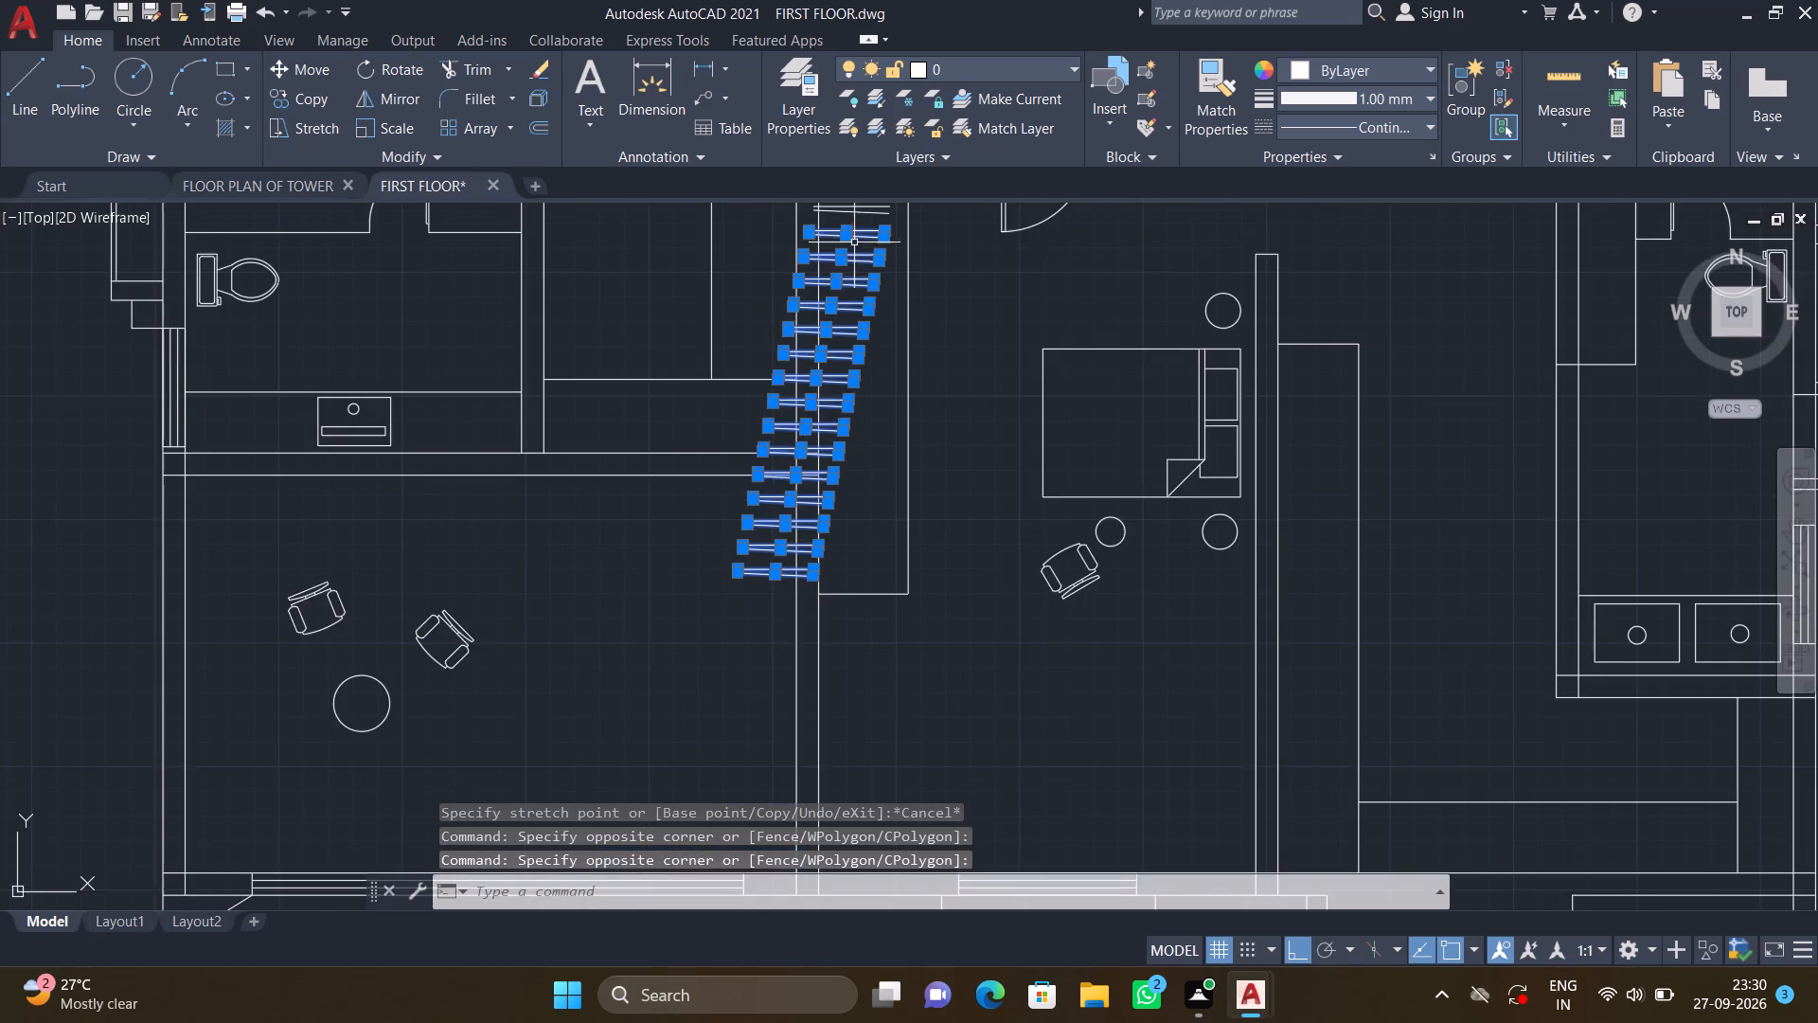
pyautogui.moveTo(844, 260); pyautogui.dragTo(775, 509, button='middle')
pyautogui.scroll(1, 794, 490)
pyautogui.click(820, 455)
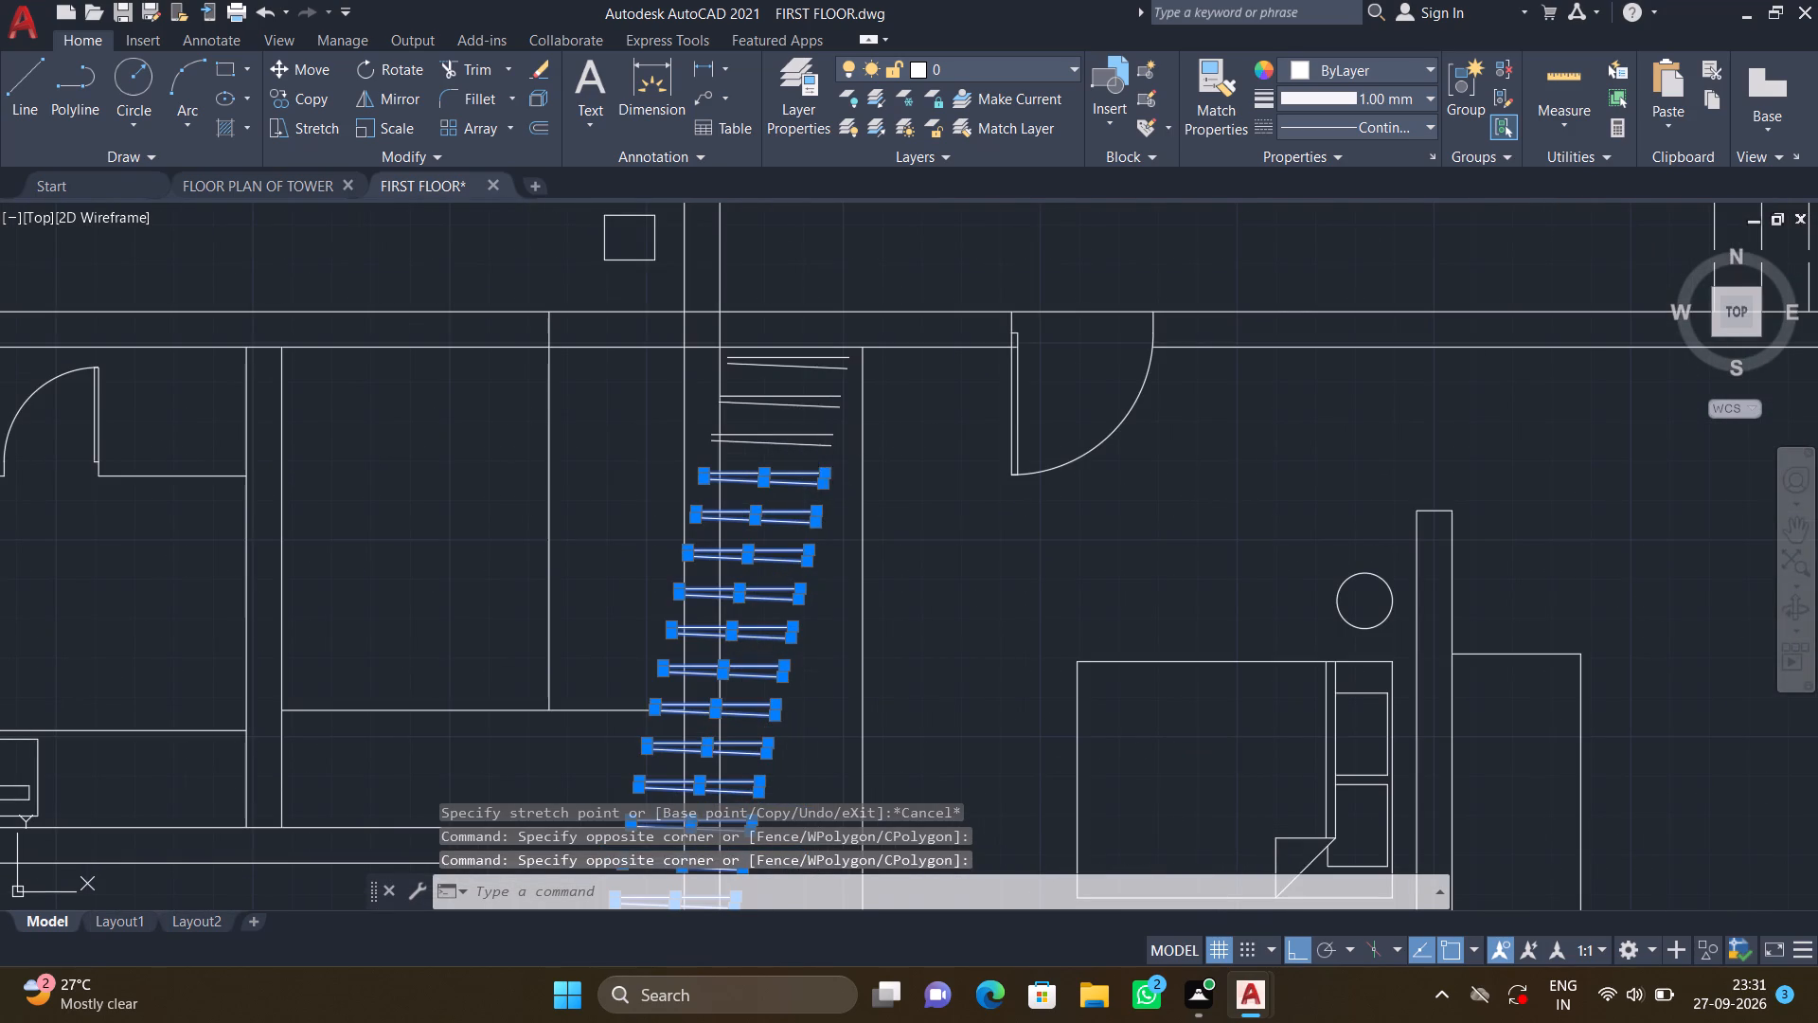
pyautogui.click(798, 350)
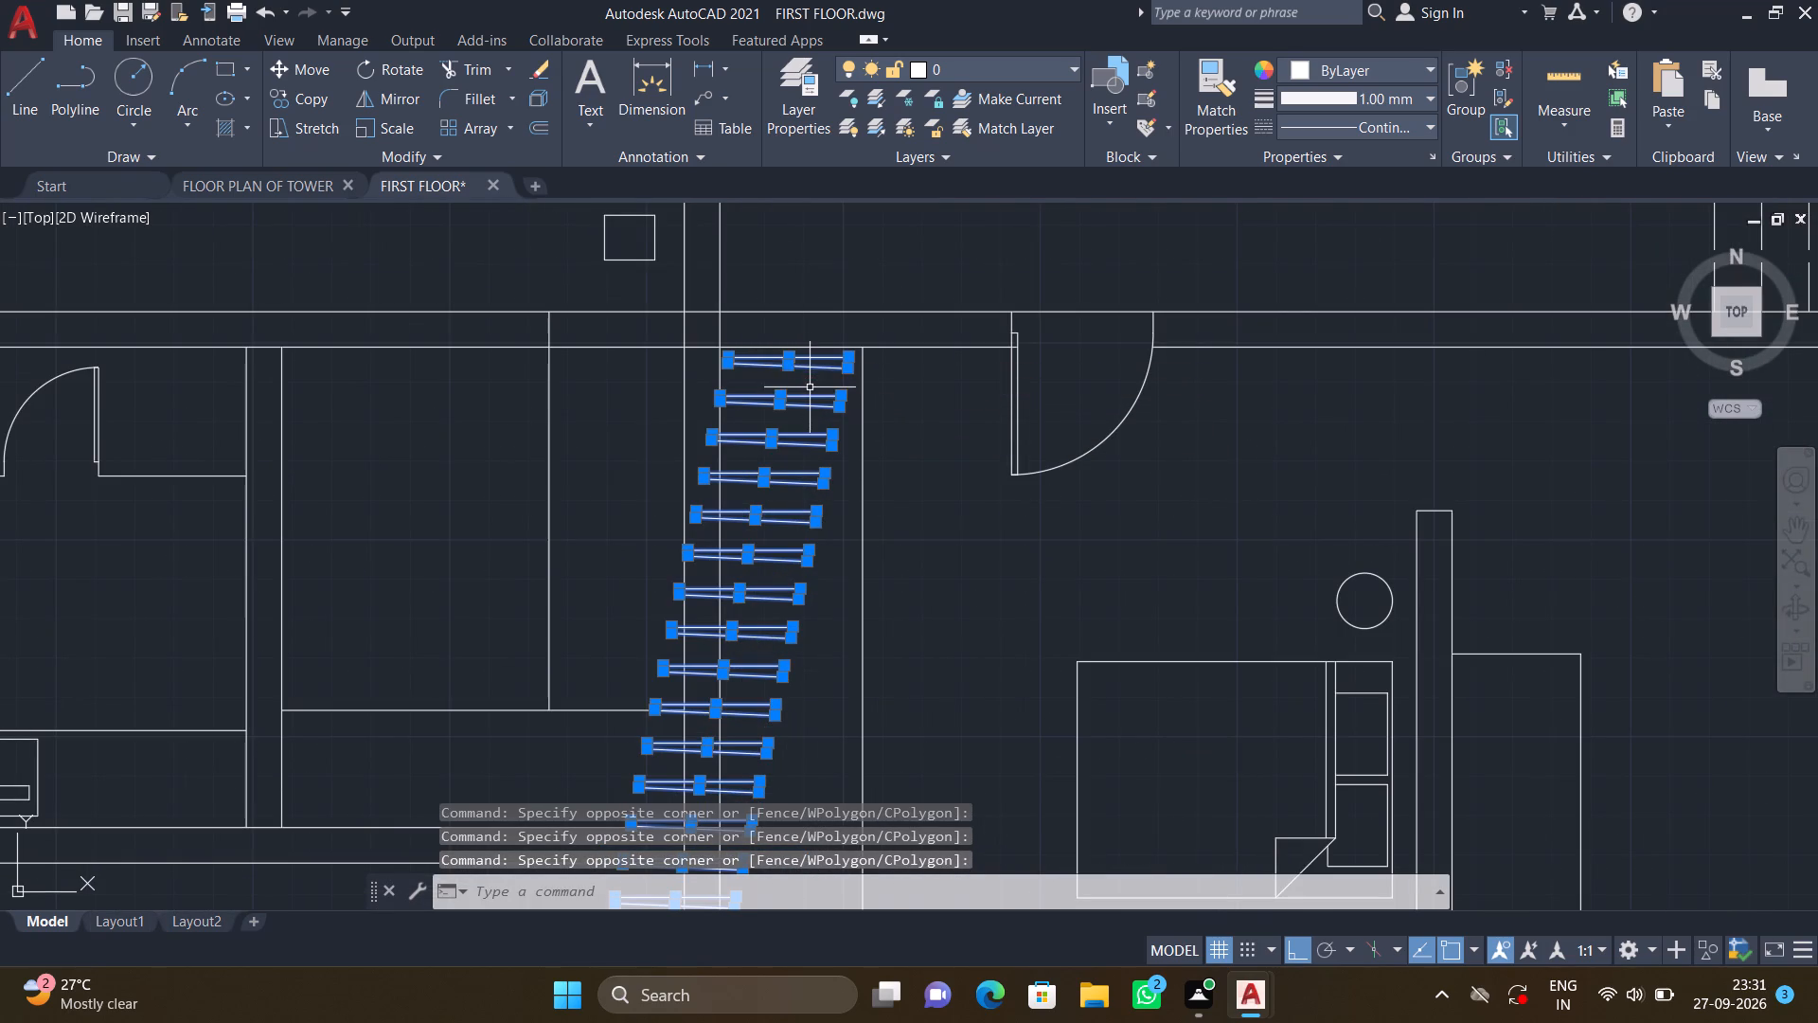
pyautogui.press('Delete')
# Draw a horizontal hanger line about 2'-7" long across the top of the central bedroom's tall wardrobe, just inside its side edges.
pyautogui.press('l')
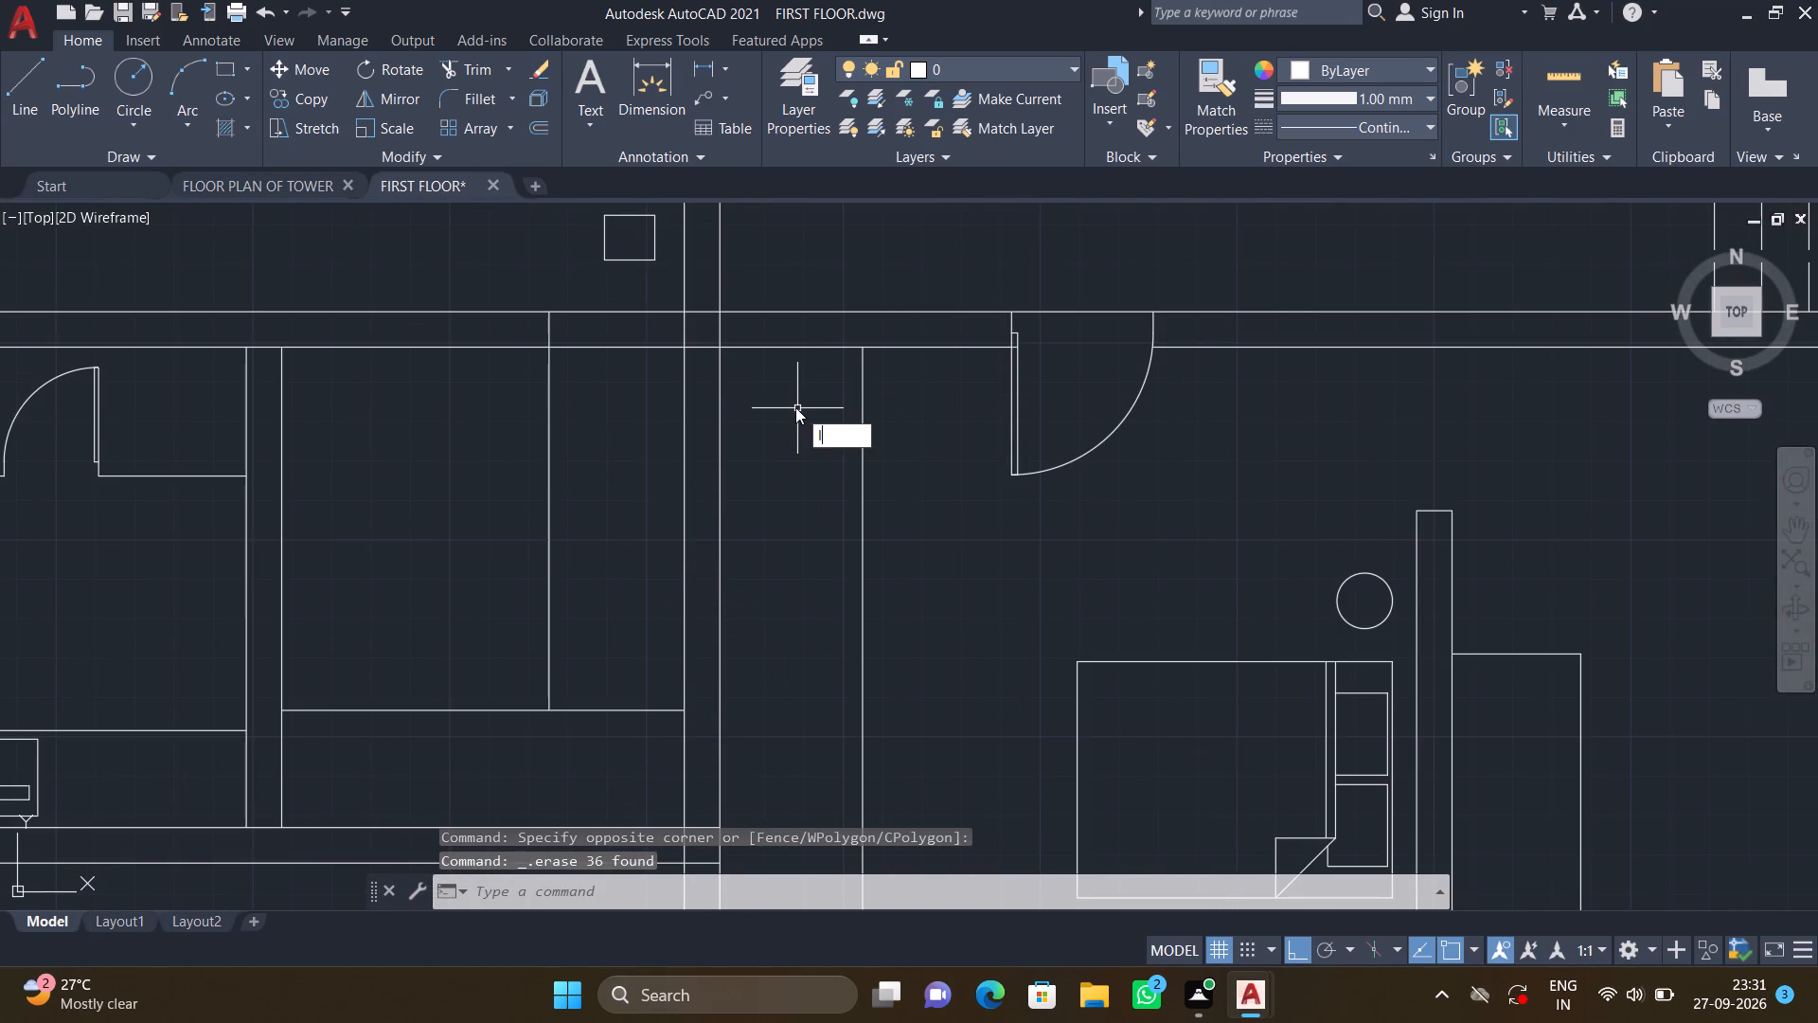
pyautogui.press('Return')
pyautogui.scroll(3, 732, 353)
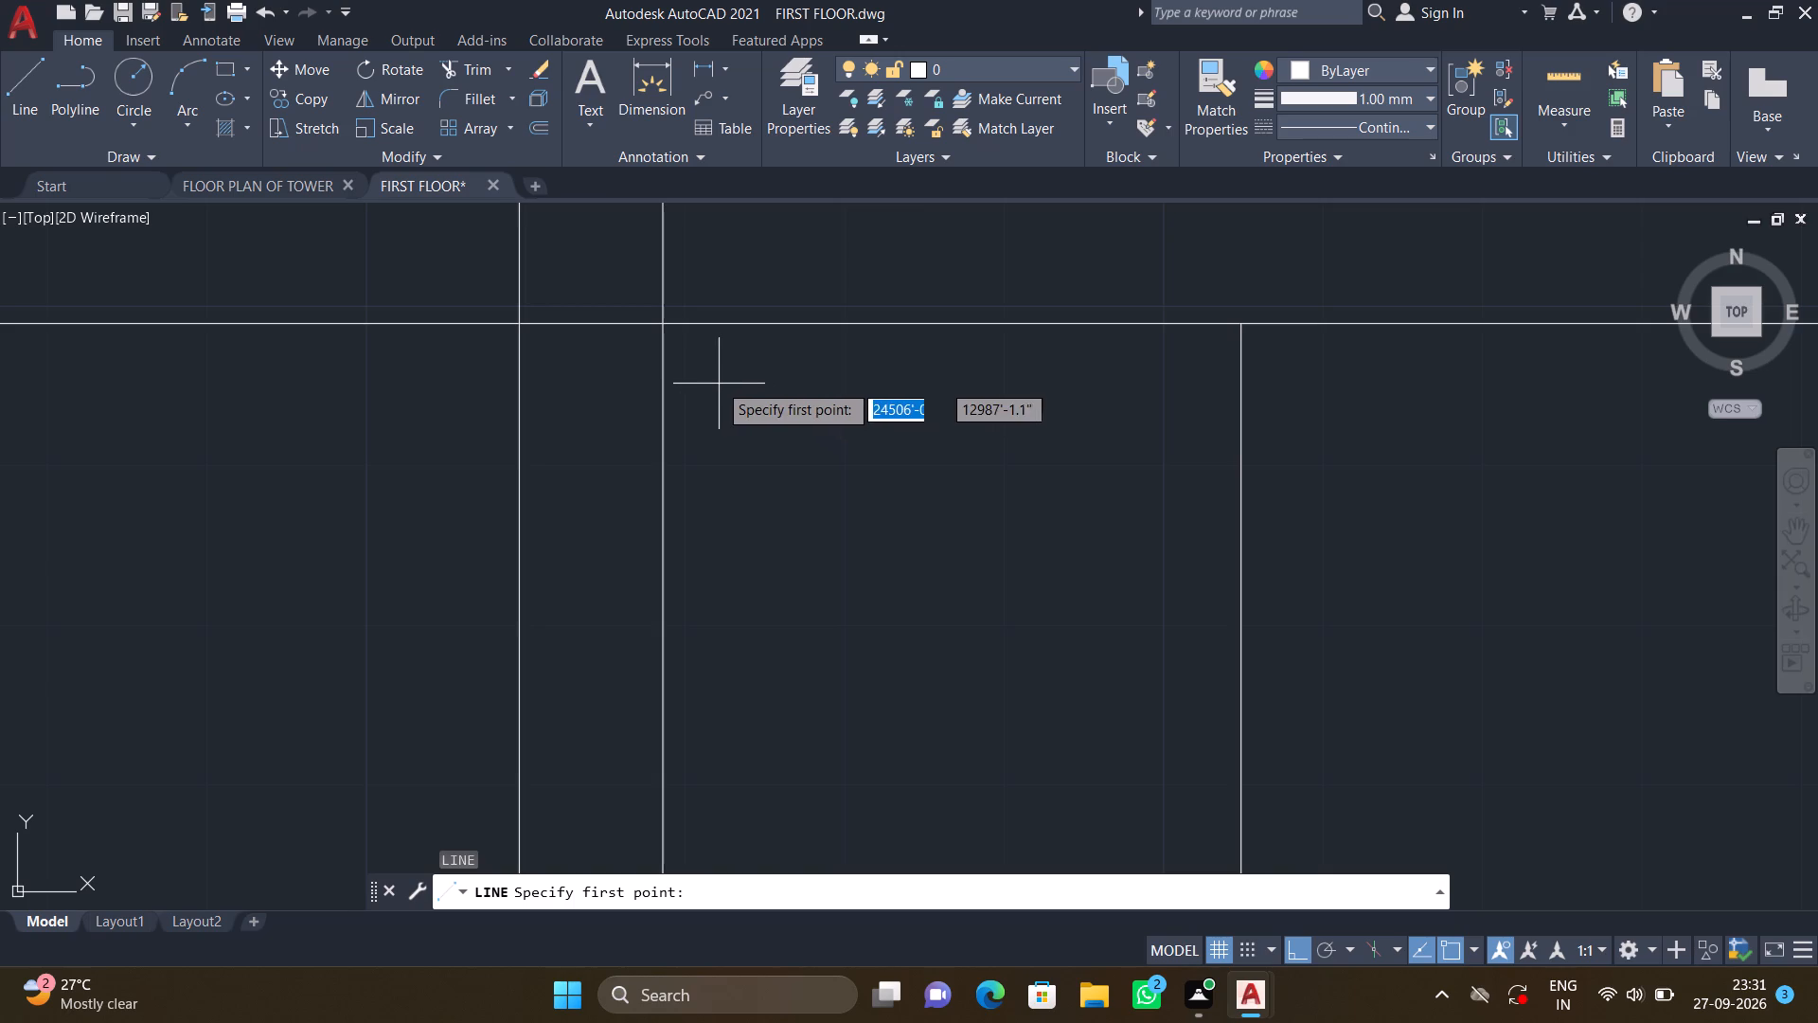
pyautogui.click(705, 369)
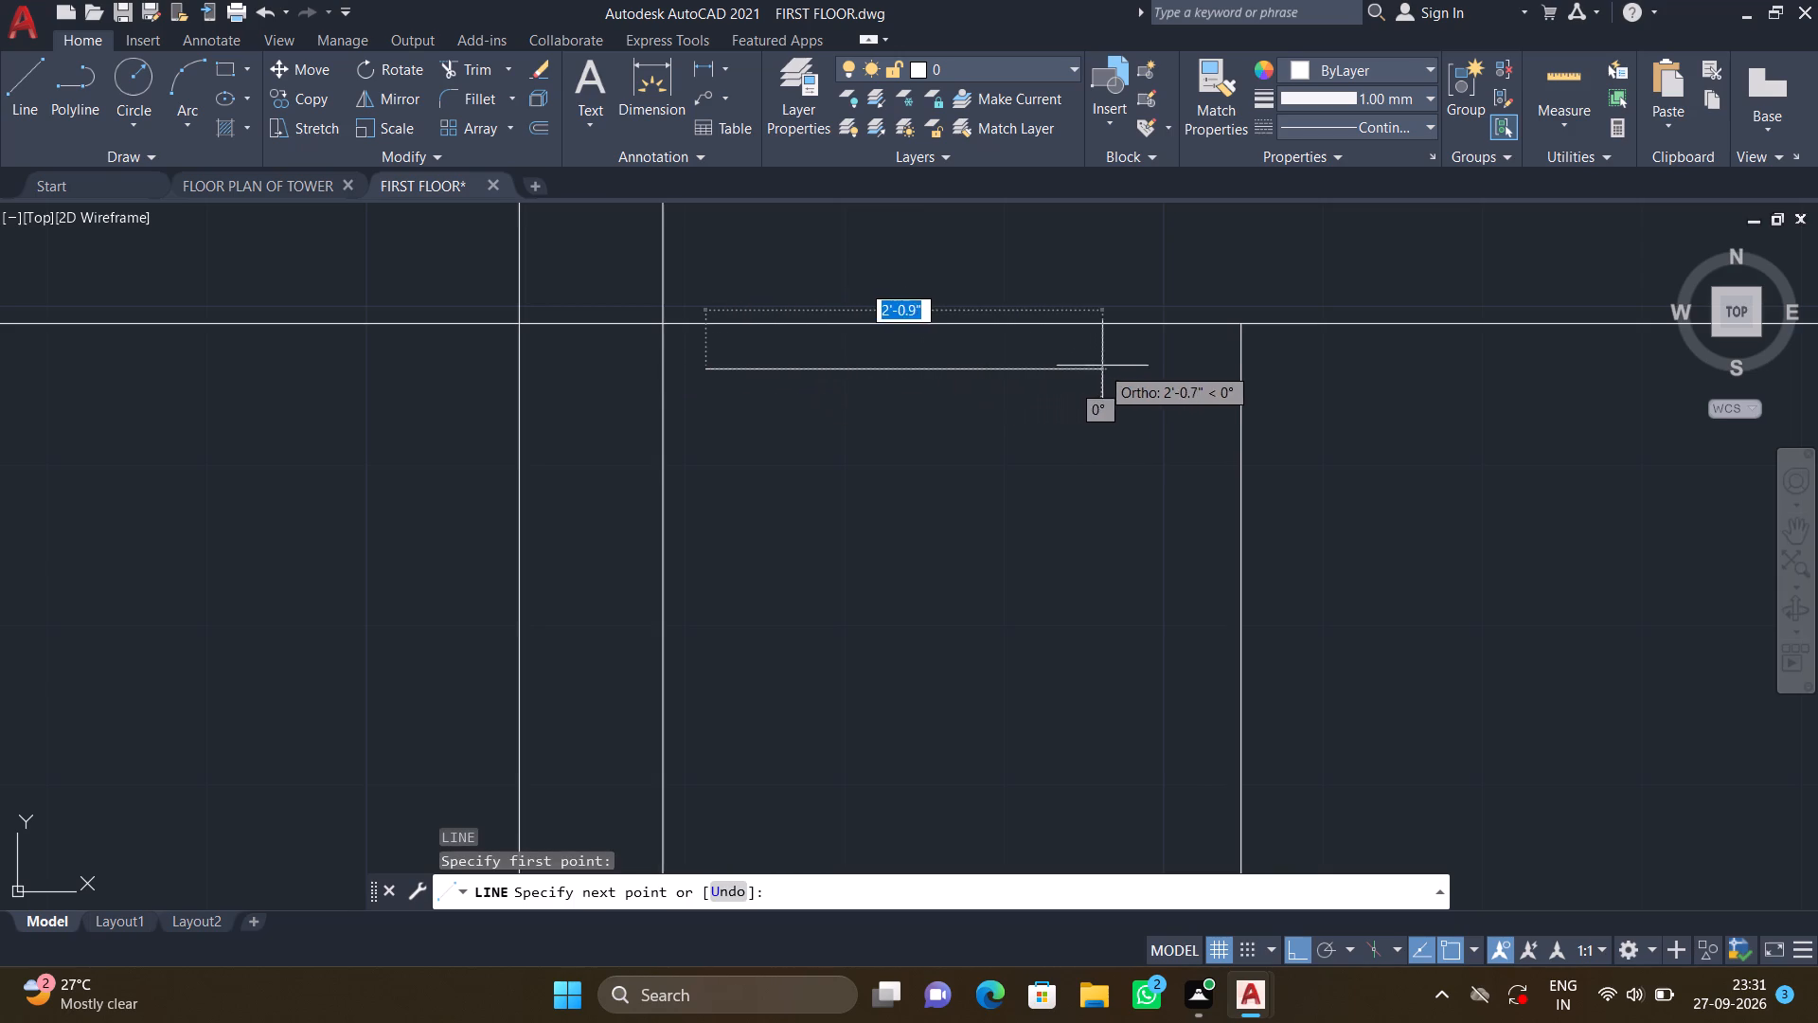
pyautogui.click(1196, 369)
pyautogui.press('Return')
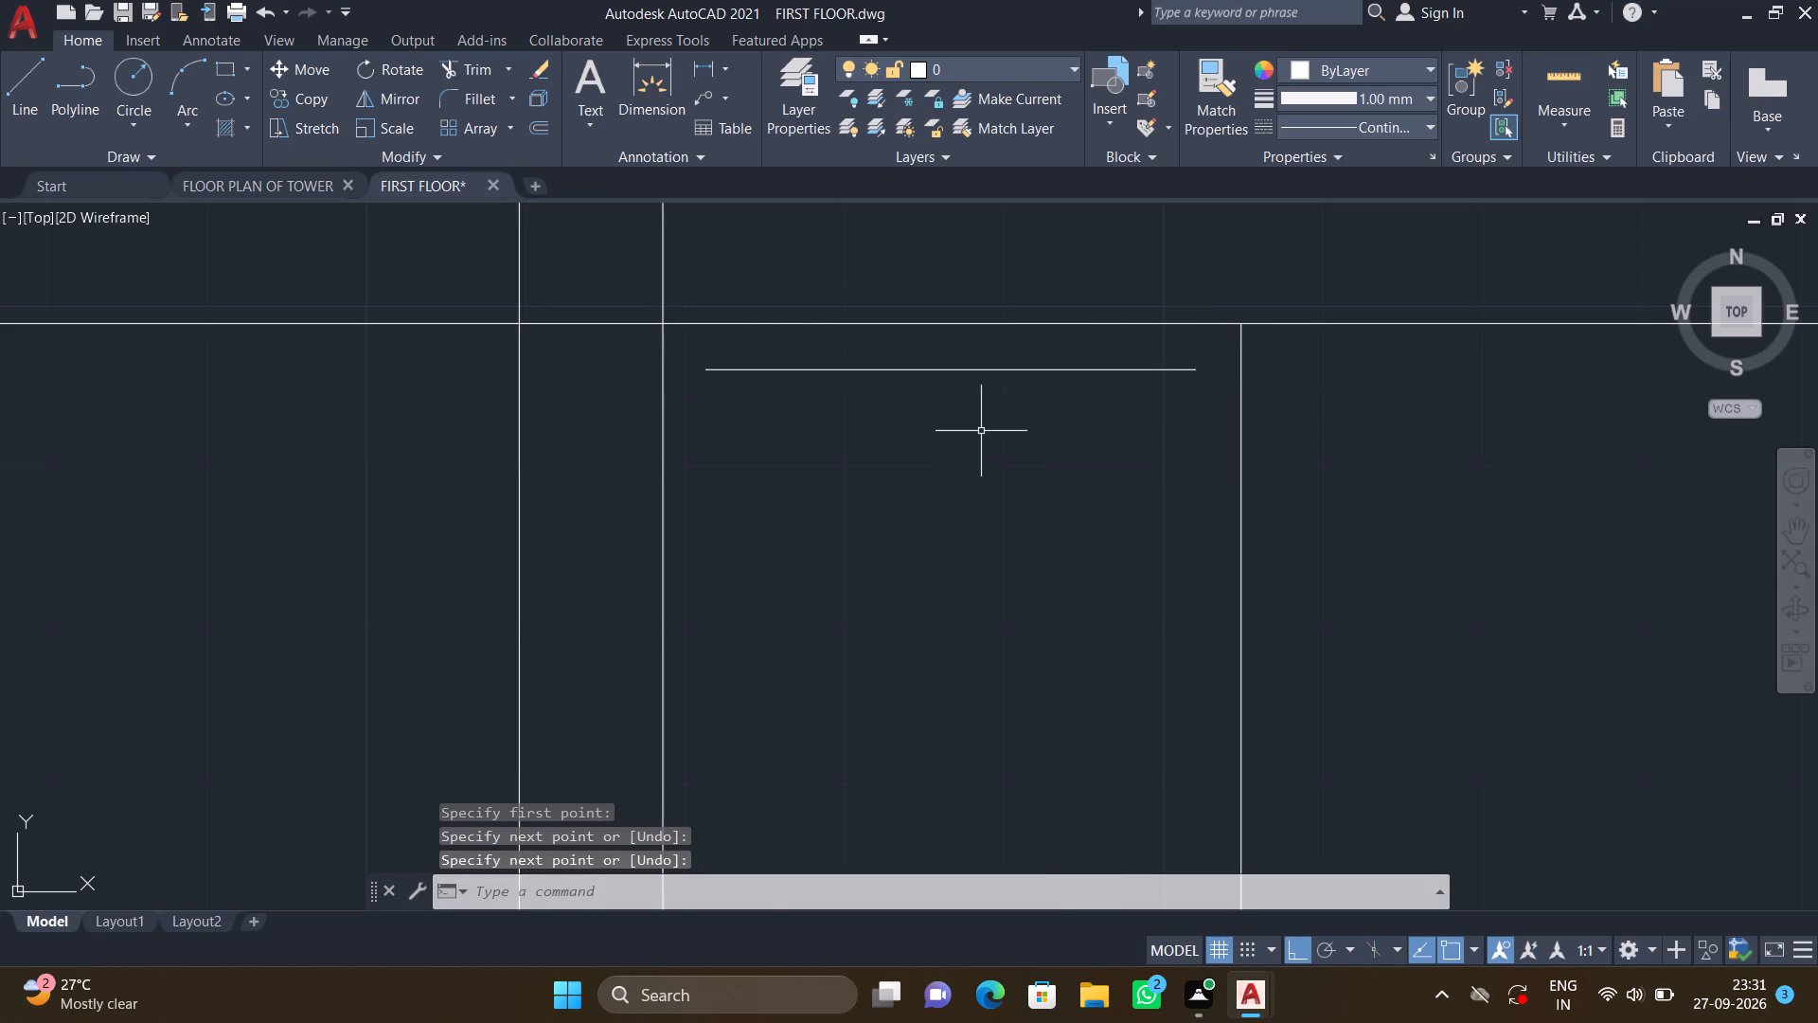
# With Ortho off, draw a slightly slanted hanger line about 2'-6" long just below the horizontal hanger line in the central bedroom's wardrobe.
pyautogui.press('F8')
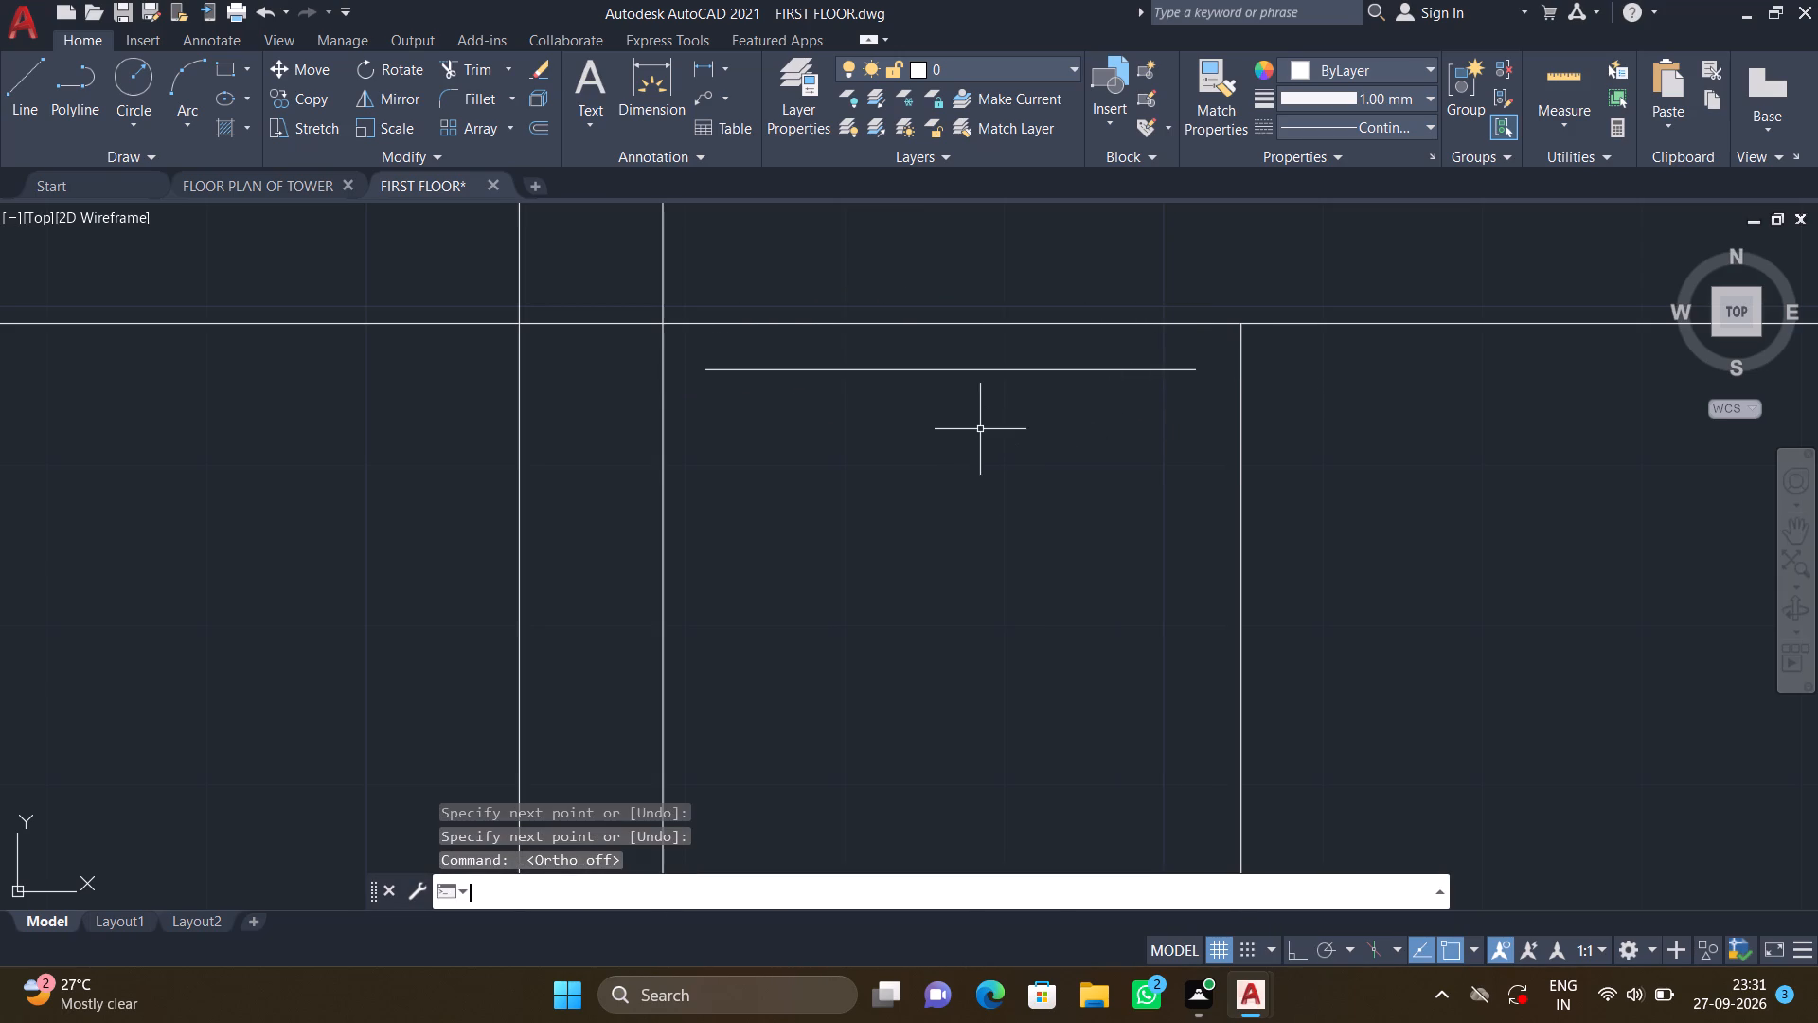
pyautogui.press('l')
pyautogui.press('Return')
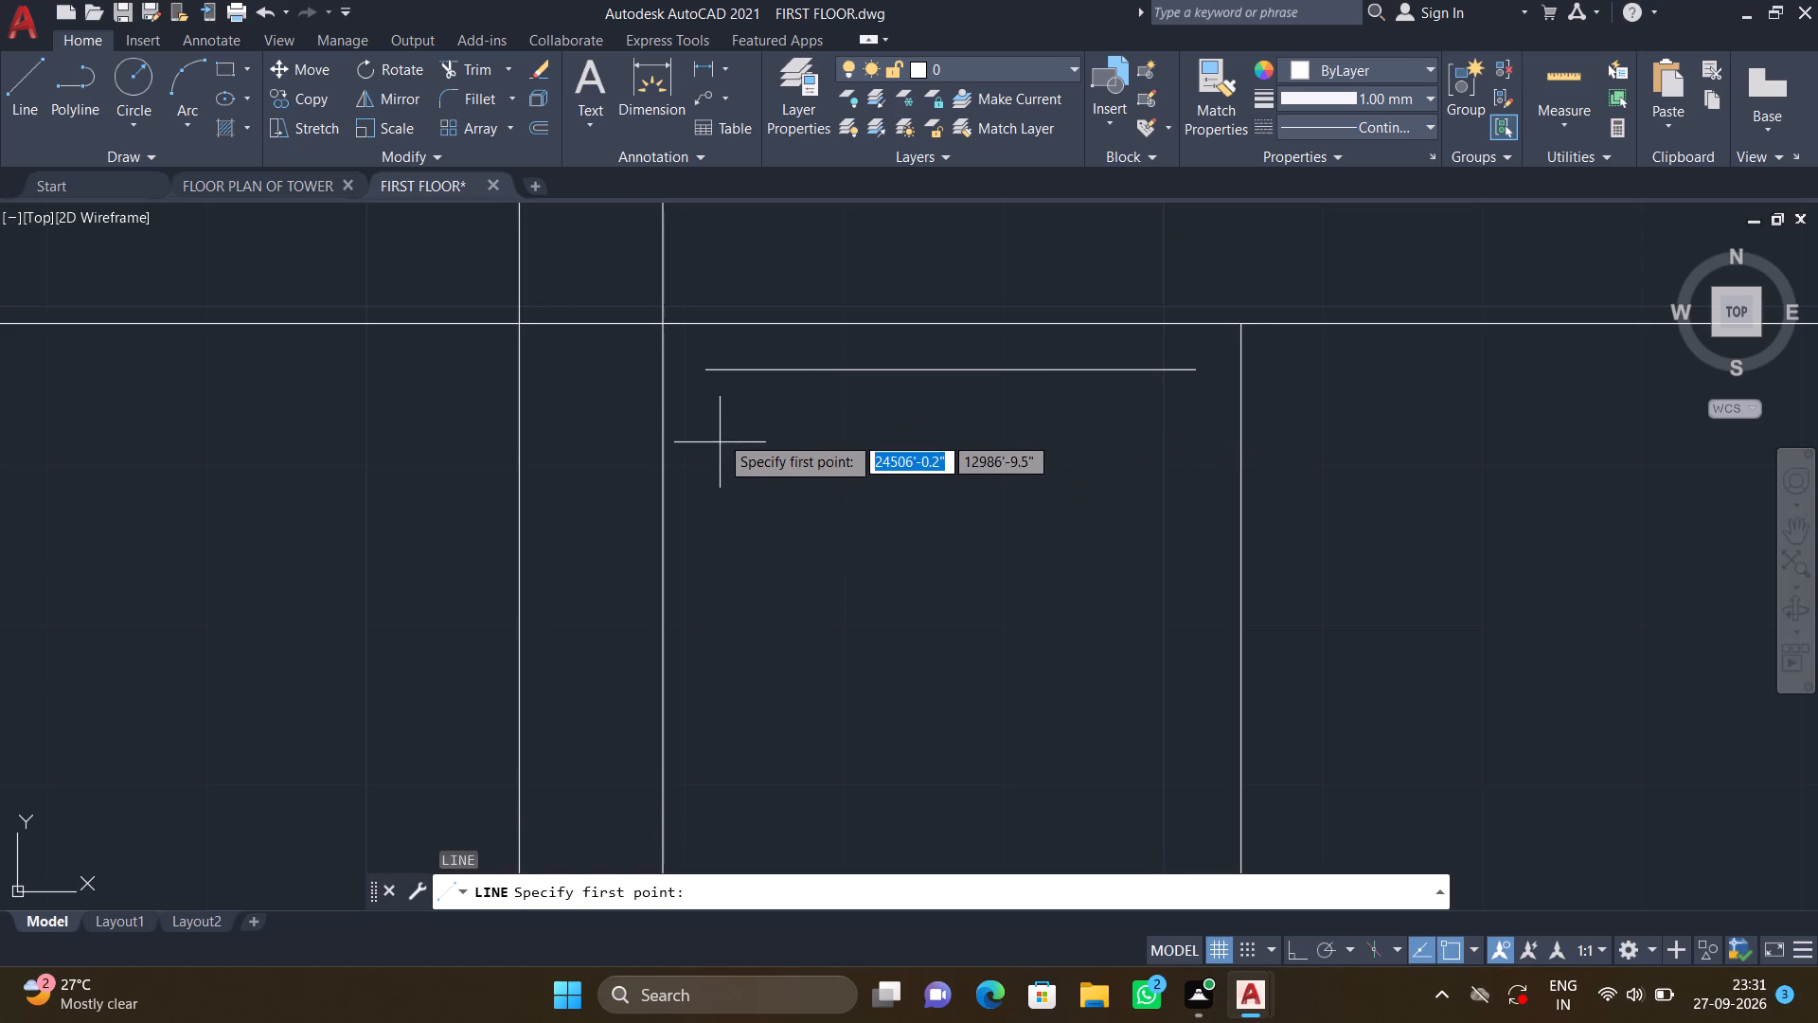
pyautogui.click(707, 408)
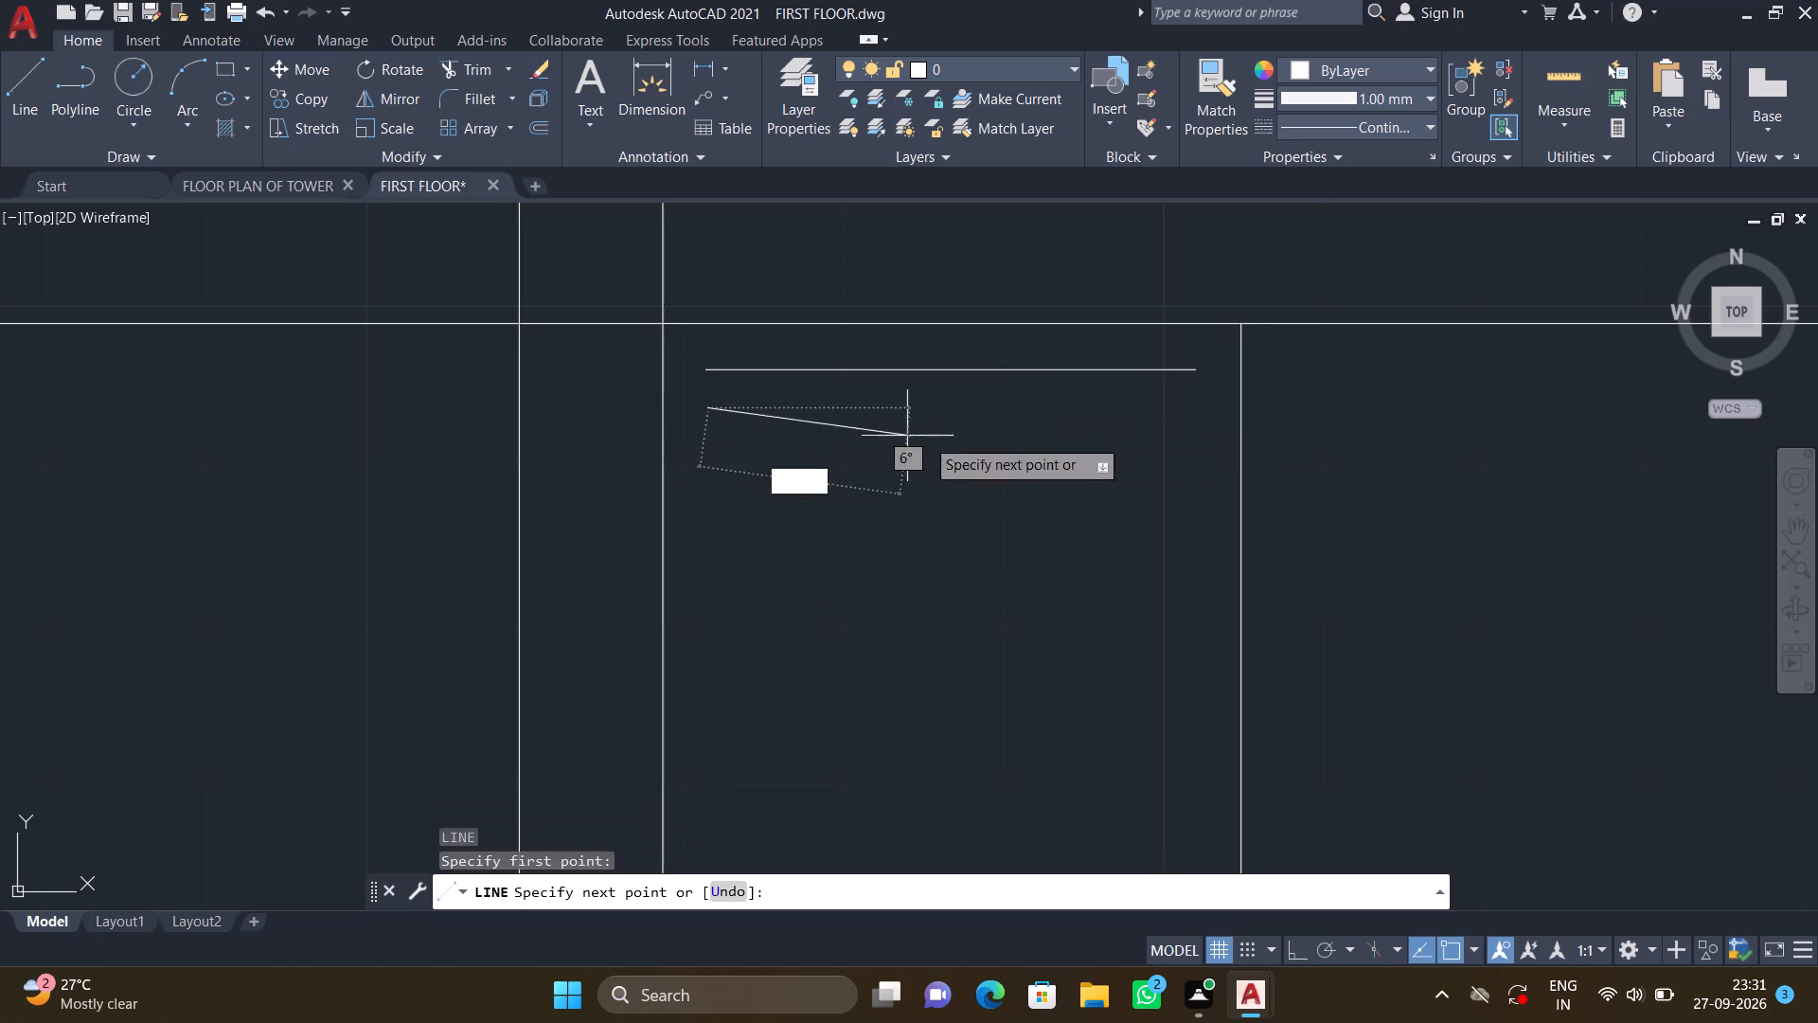
pyautogui.click(1189, 423)
pyautogui.press('Return')
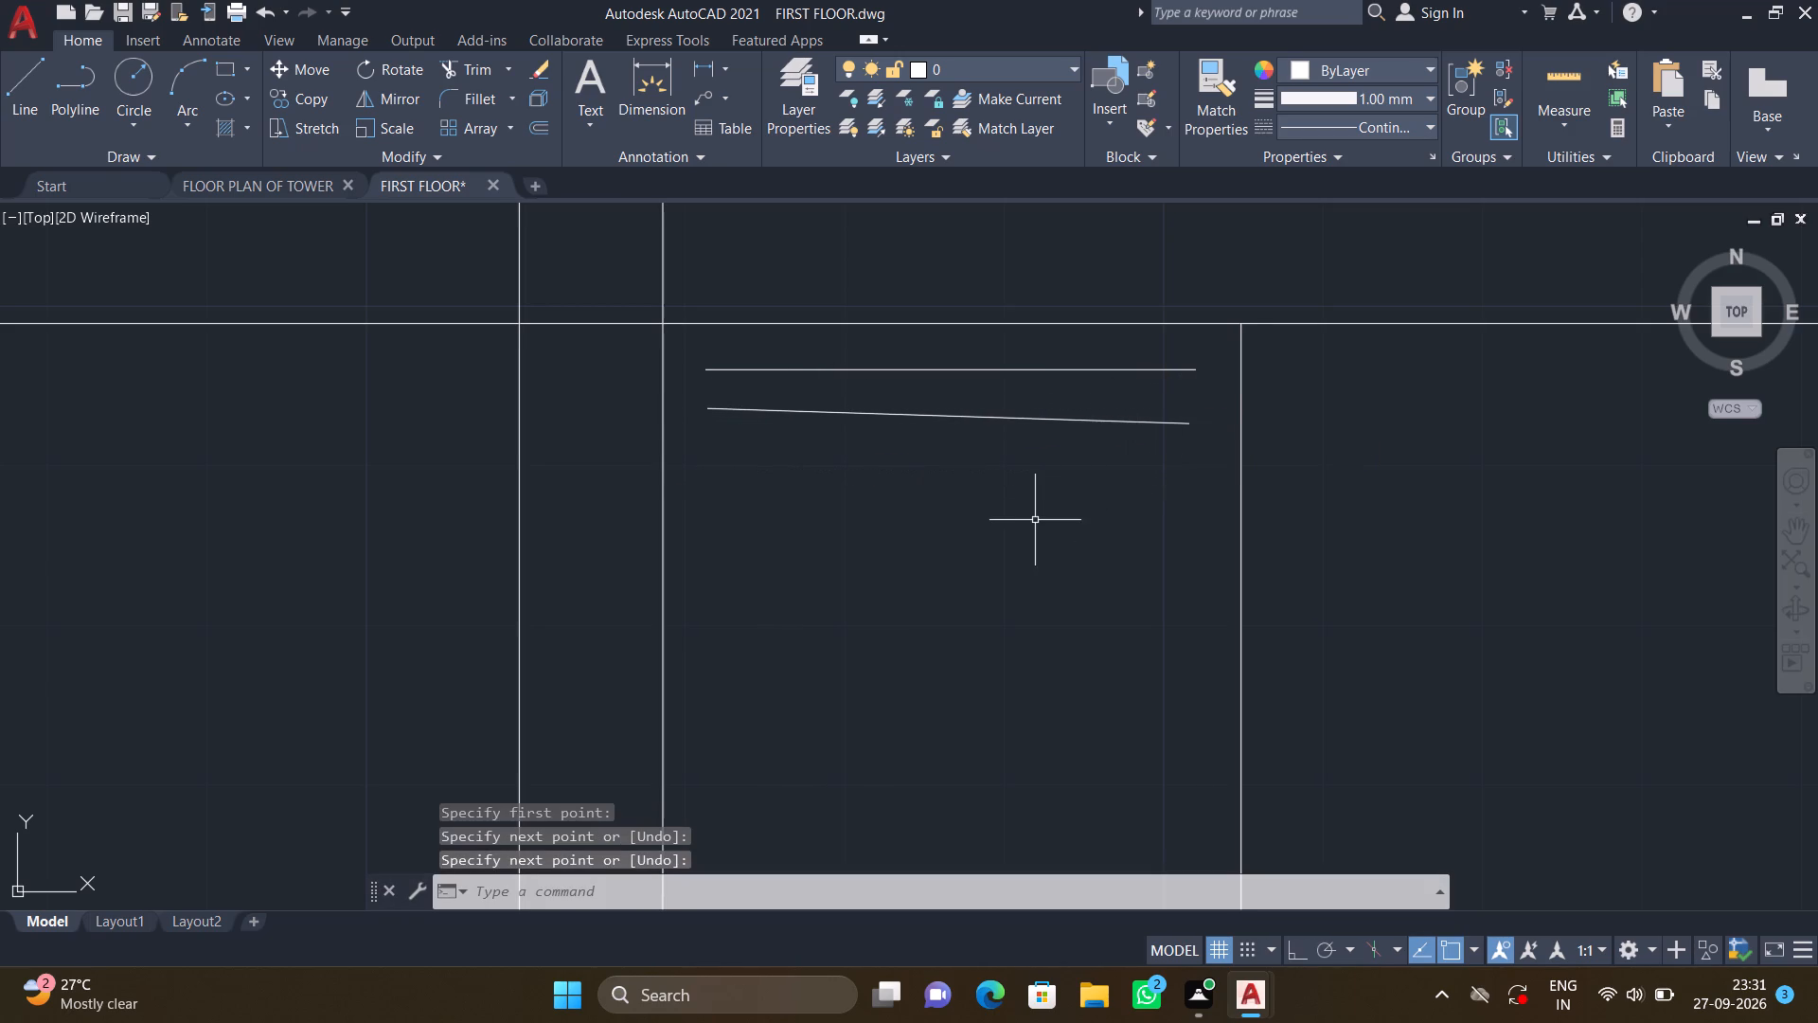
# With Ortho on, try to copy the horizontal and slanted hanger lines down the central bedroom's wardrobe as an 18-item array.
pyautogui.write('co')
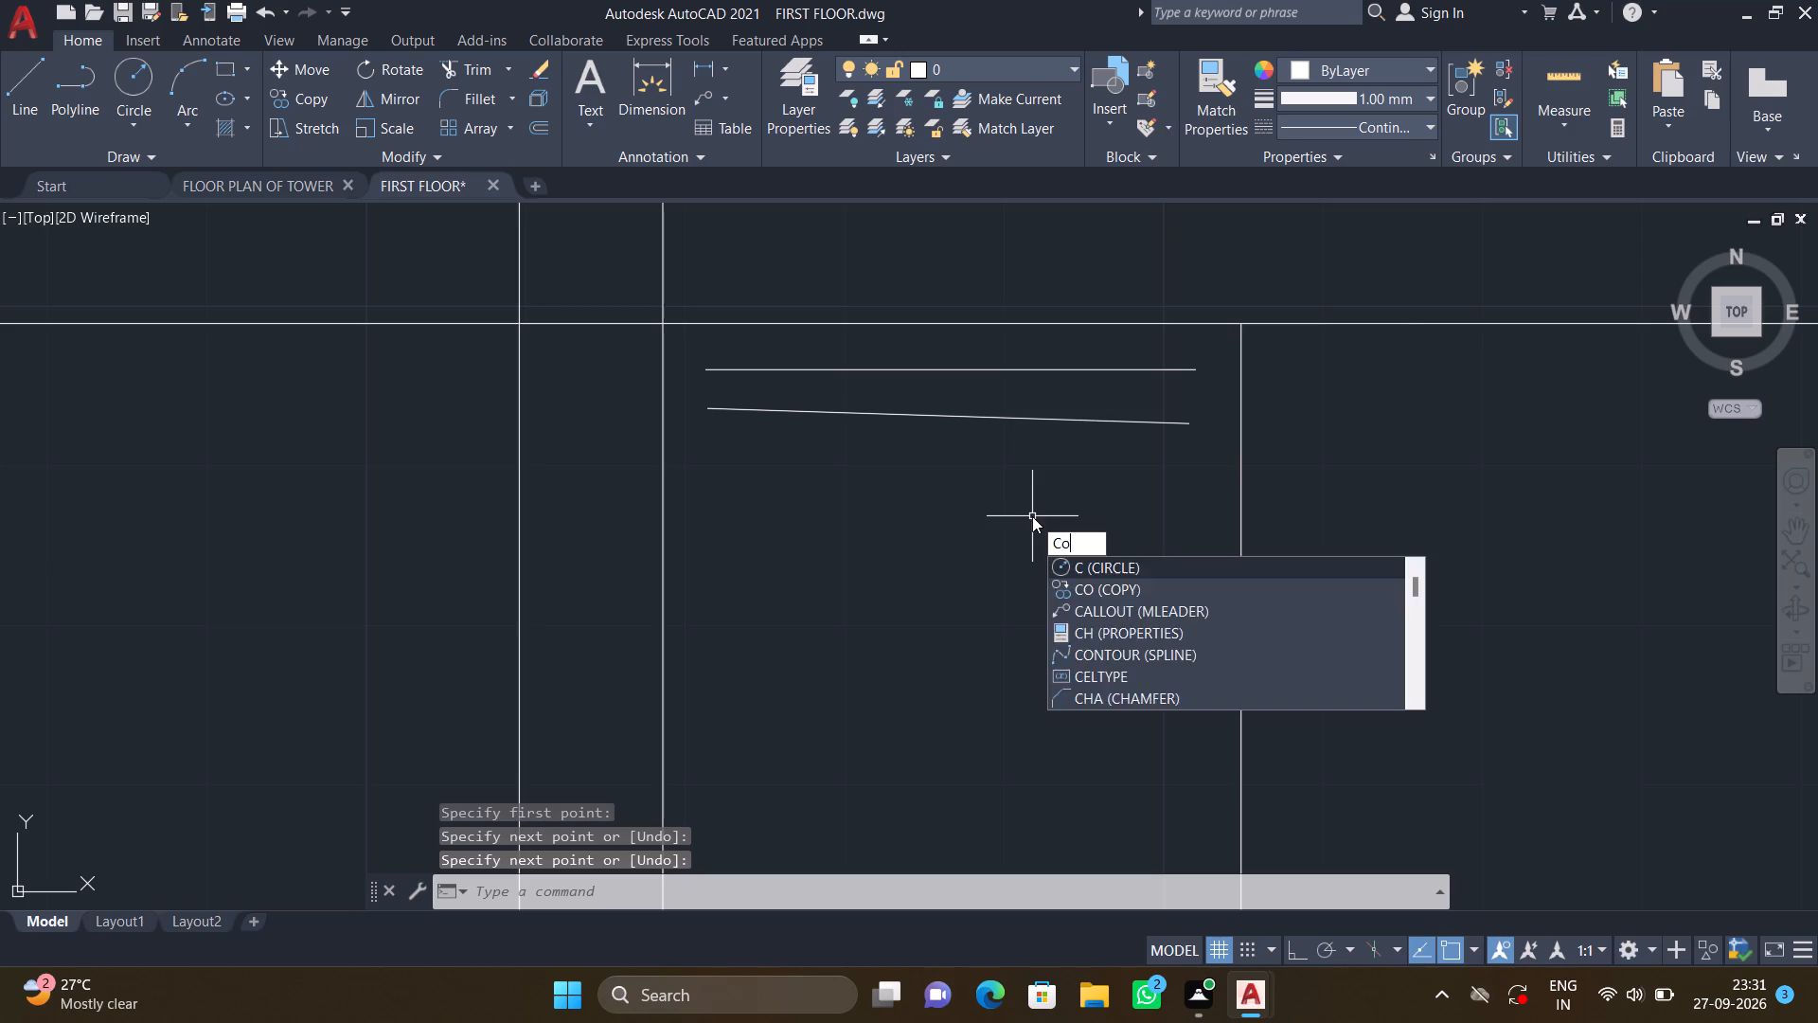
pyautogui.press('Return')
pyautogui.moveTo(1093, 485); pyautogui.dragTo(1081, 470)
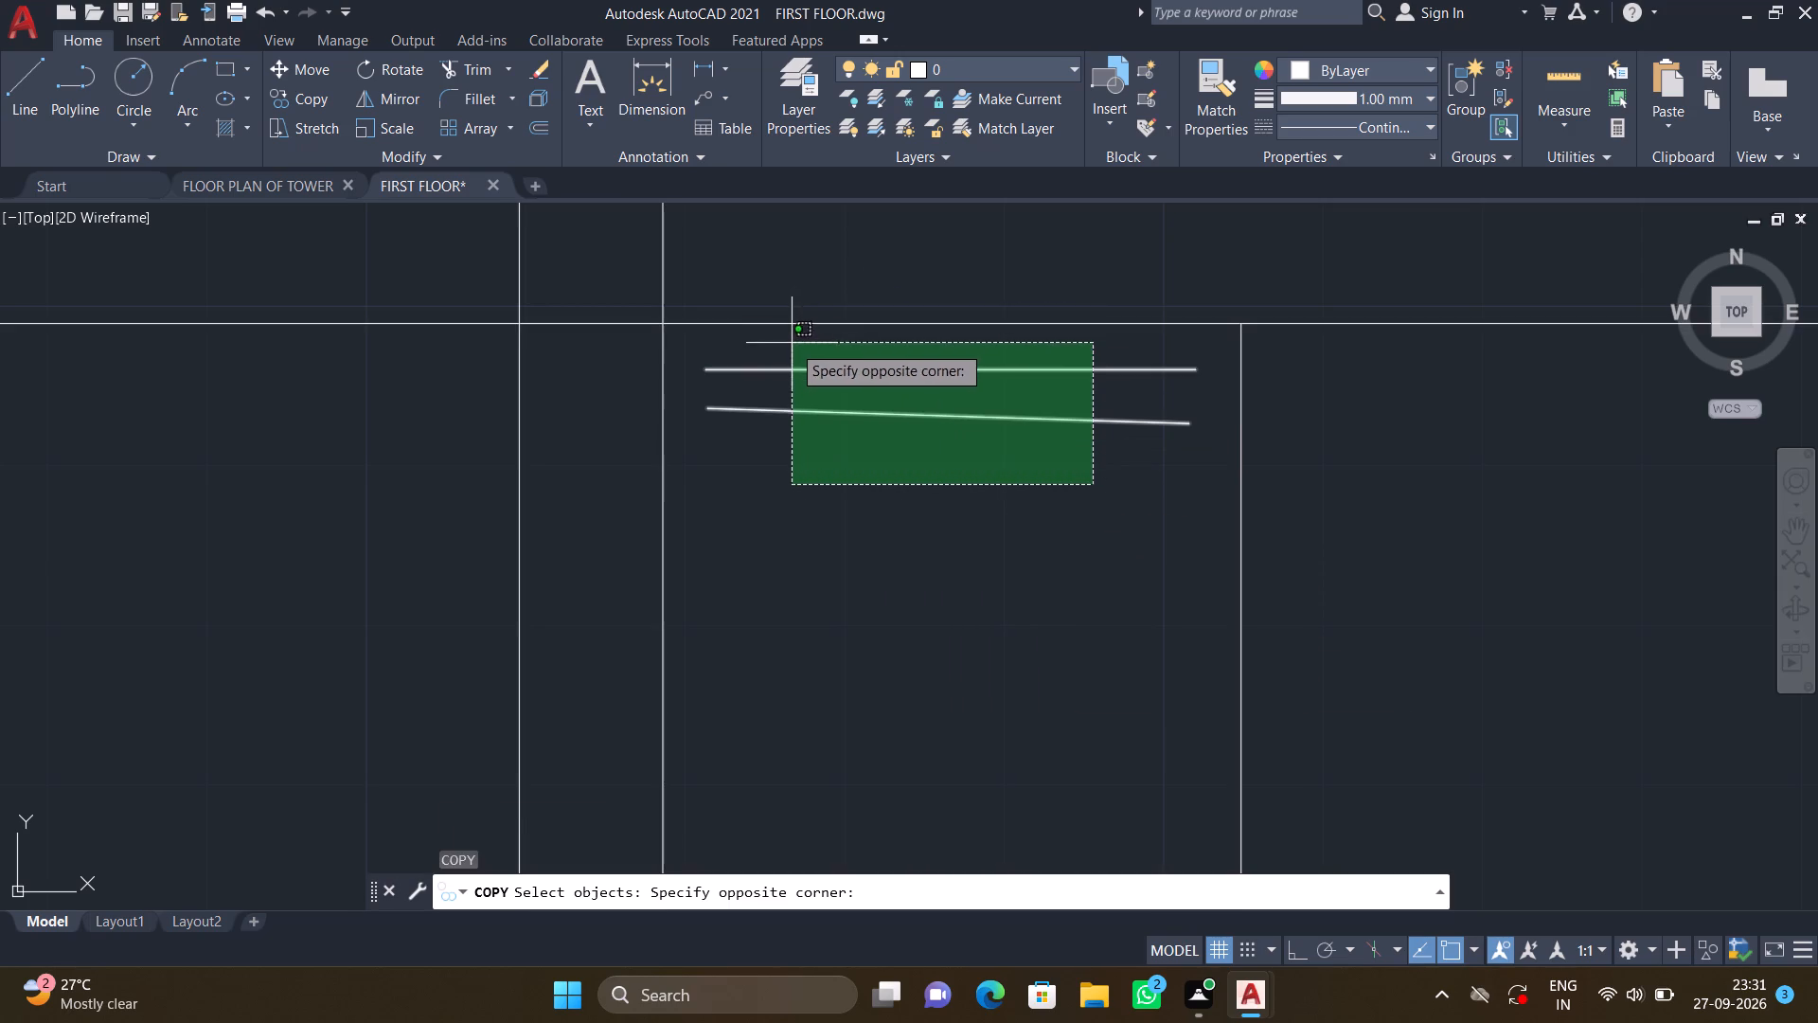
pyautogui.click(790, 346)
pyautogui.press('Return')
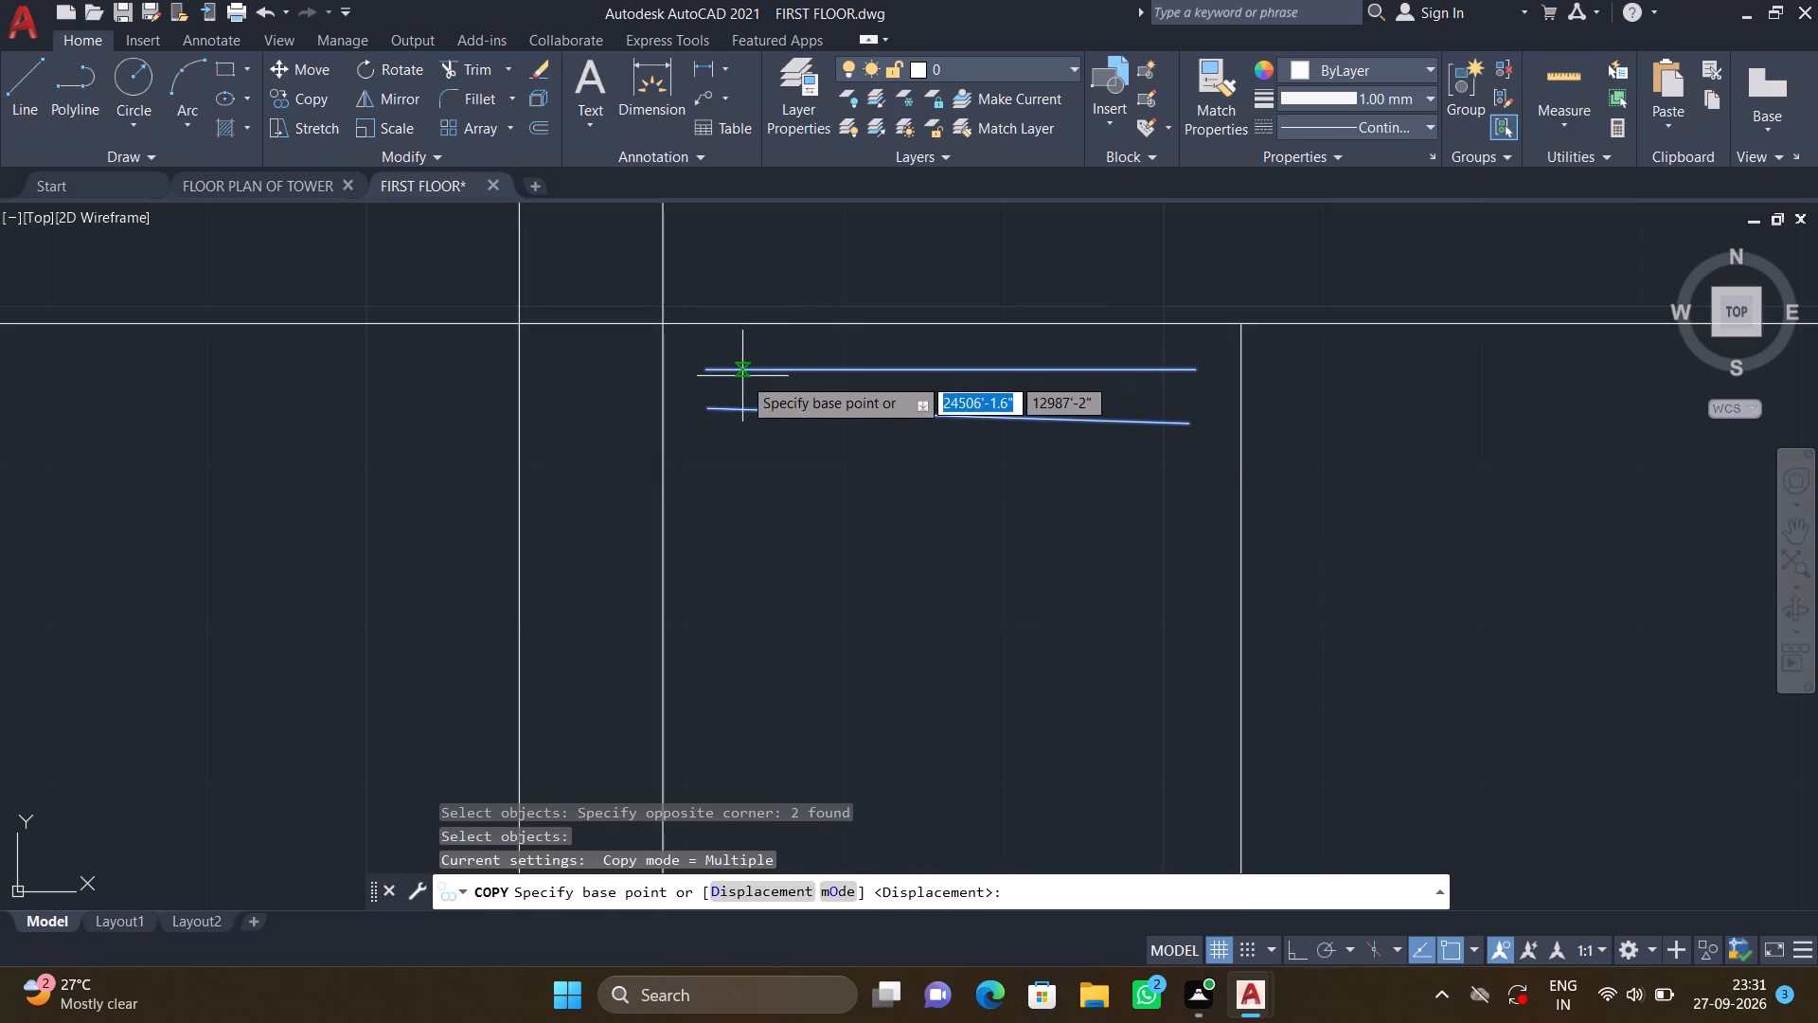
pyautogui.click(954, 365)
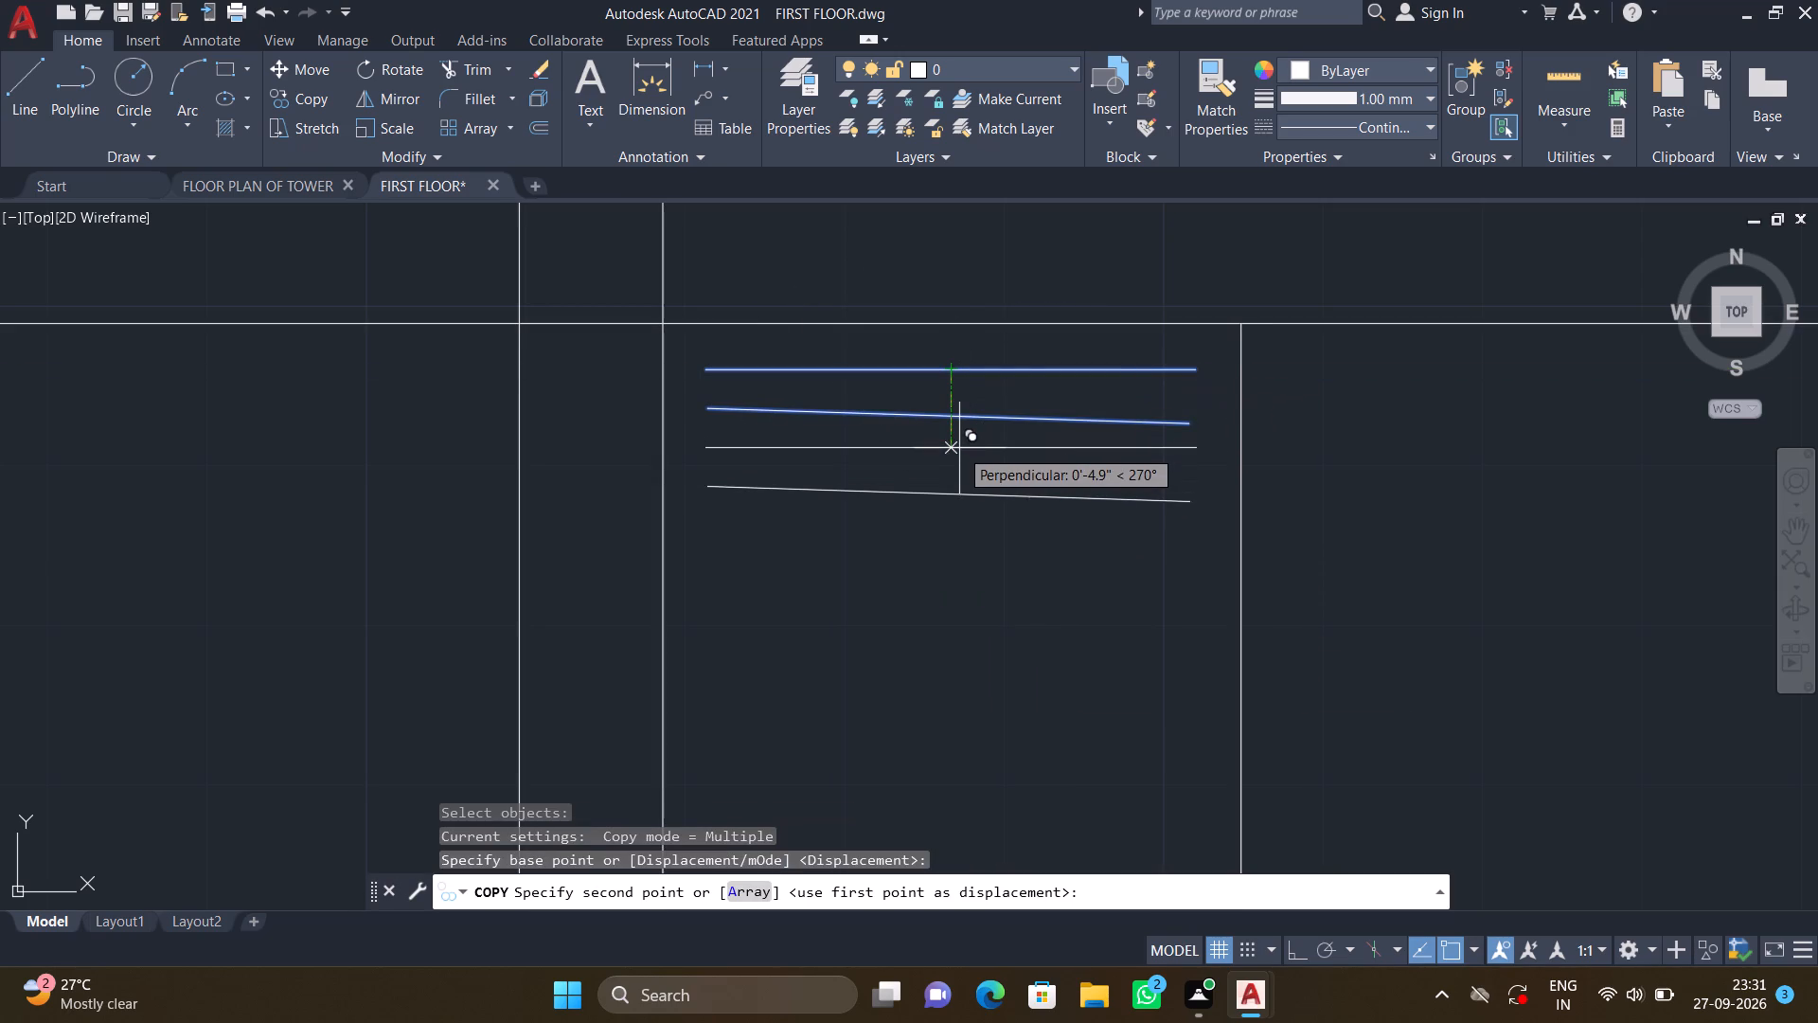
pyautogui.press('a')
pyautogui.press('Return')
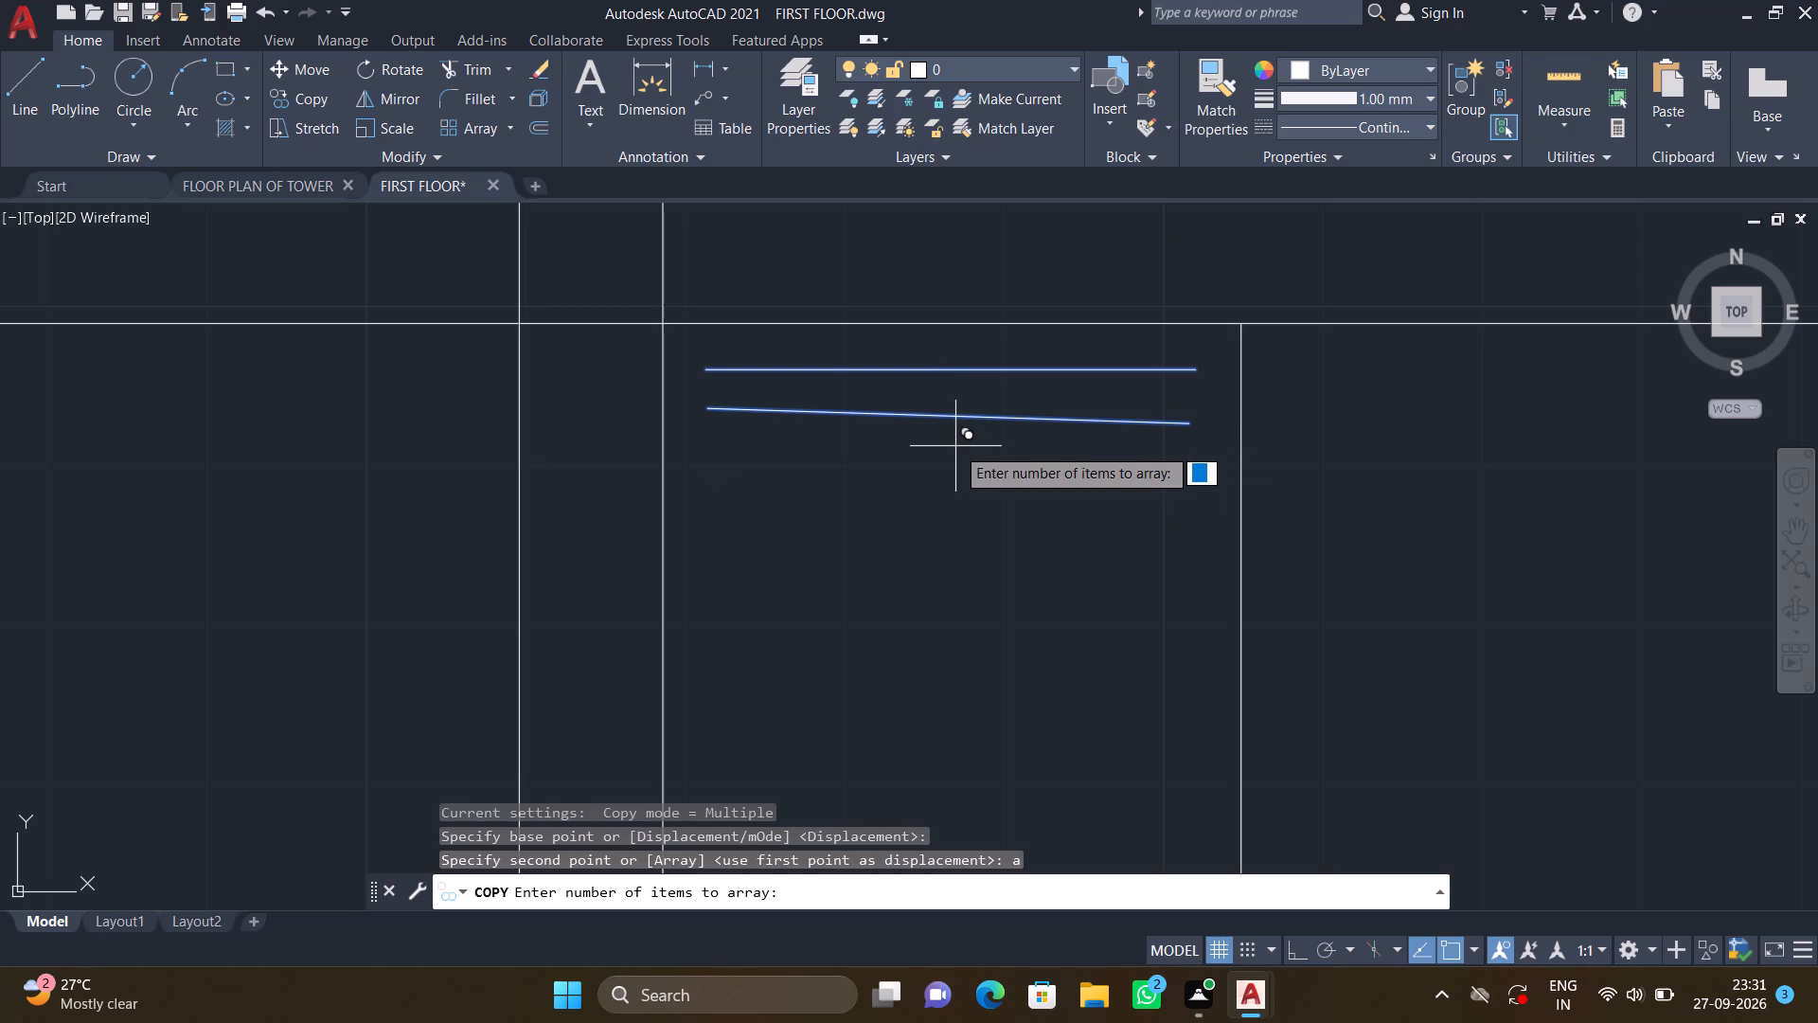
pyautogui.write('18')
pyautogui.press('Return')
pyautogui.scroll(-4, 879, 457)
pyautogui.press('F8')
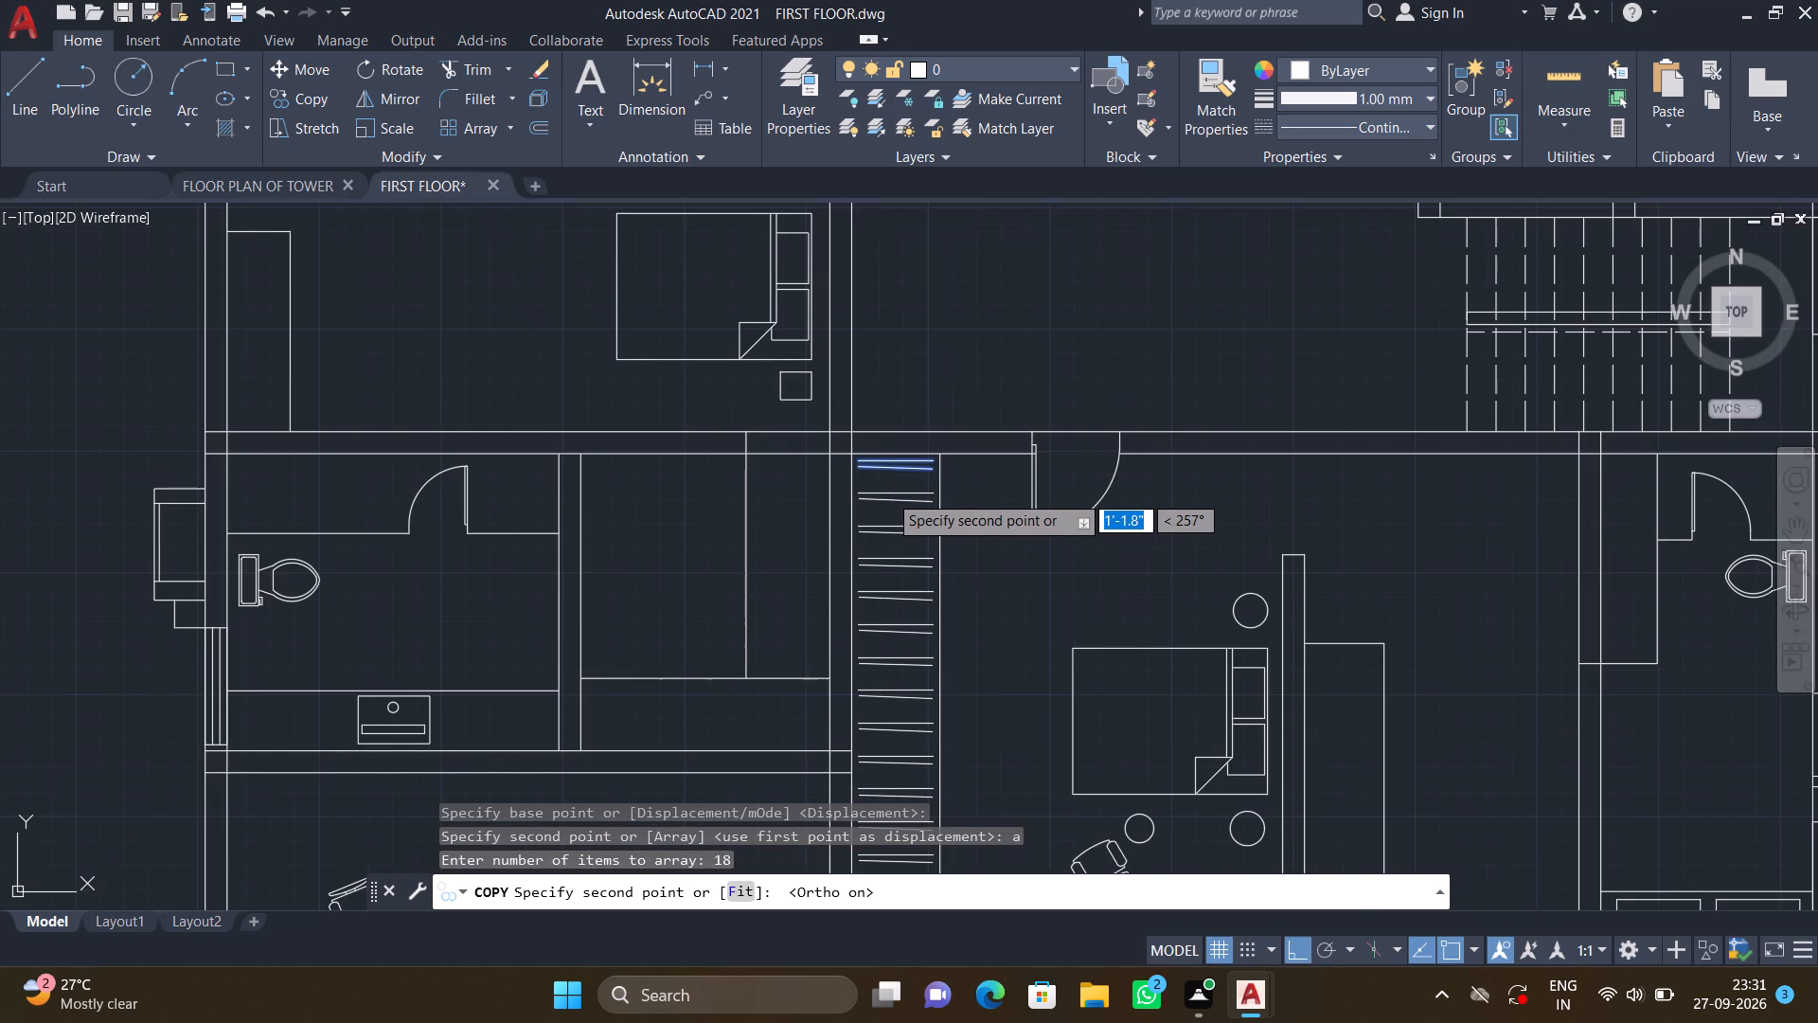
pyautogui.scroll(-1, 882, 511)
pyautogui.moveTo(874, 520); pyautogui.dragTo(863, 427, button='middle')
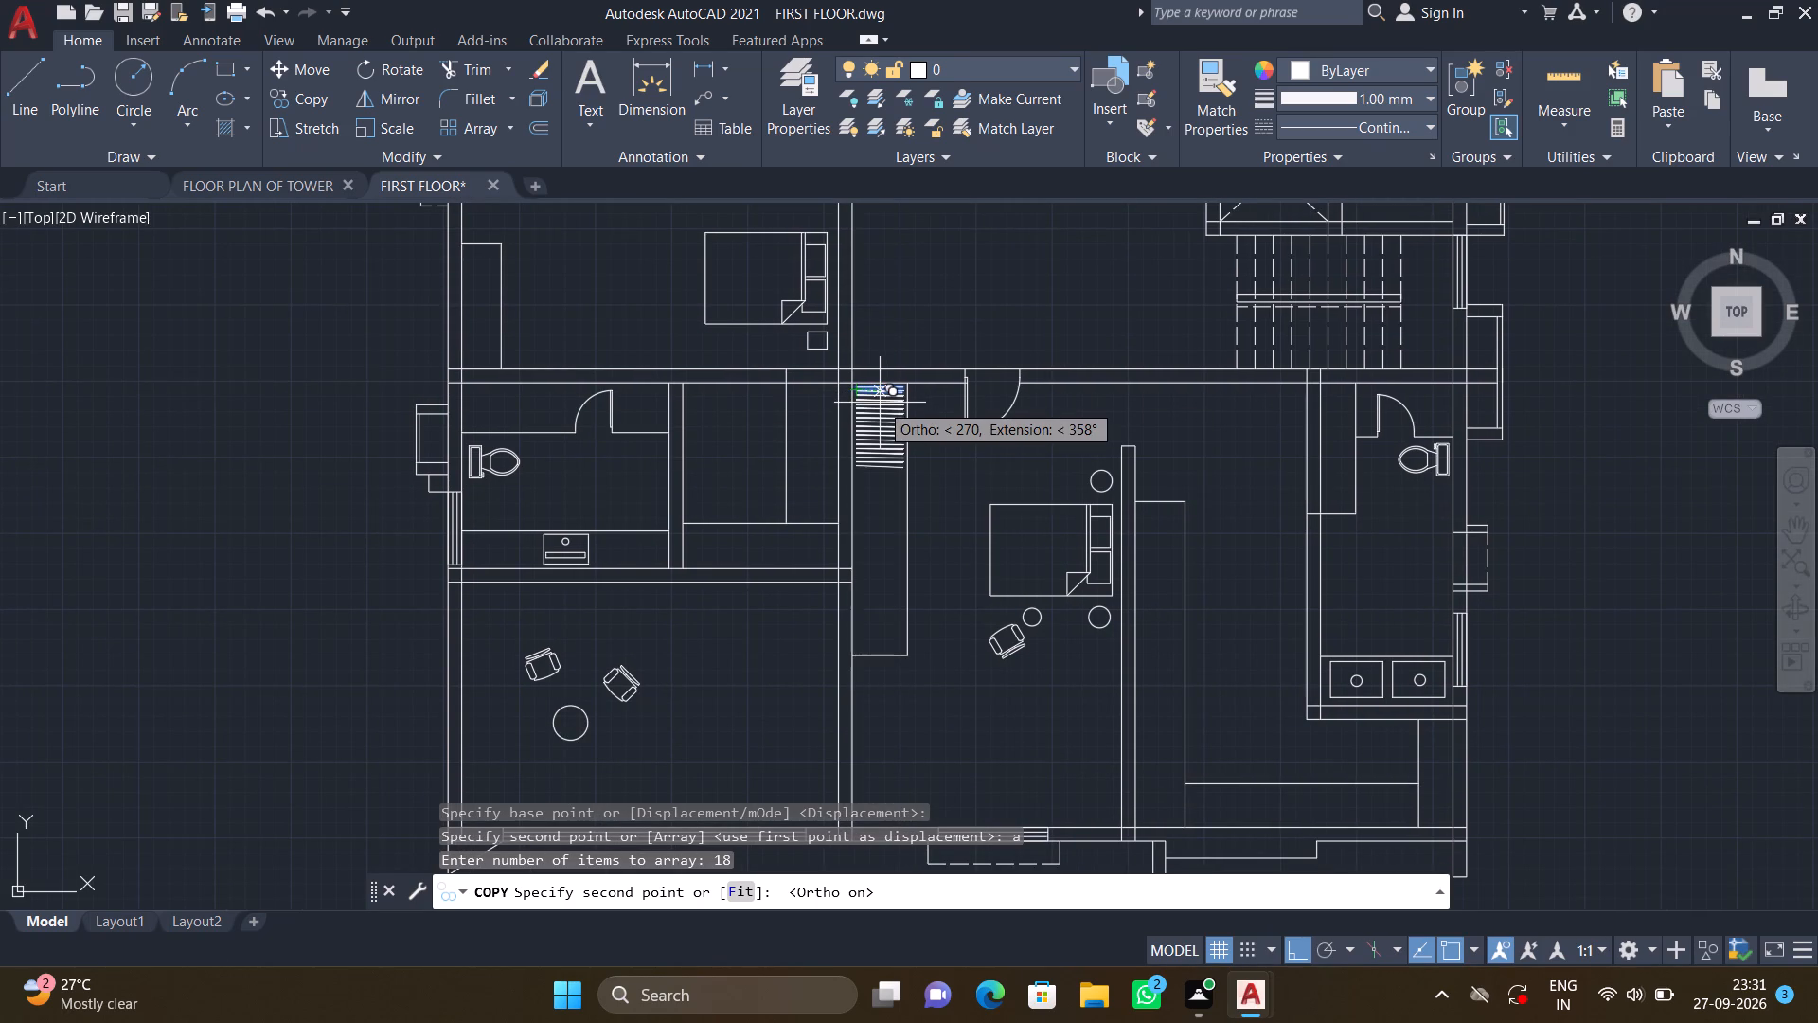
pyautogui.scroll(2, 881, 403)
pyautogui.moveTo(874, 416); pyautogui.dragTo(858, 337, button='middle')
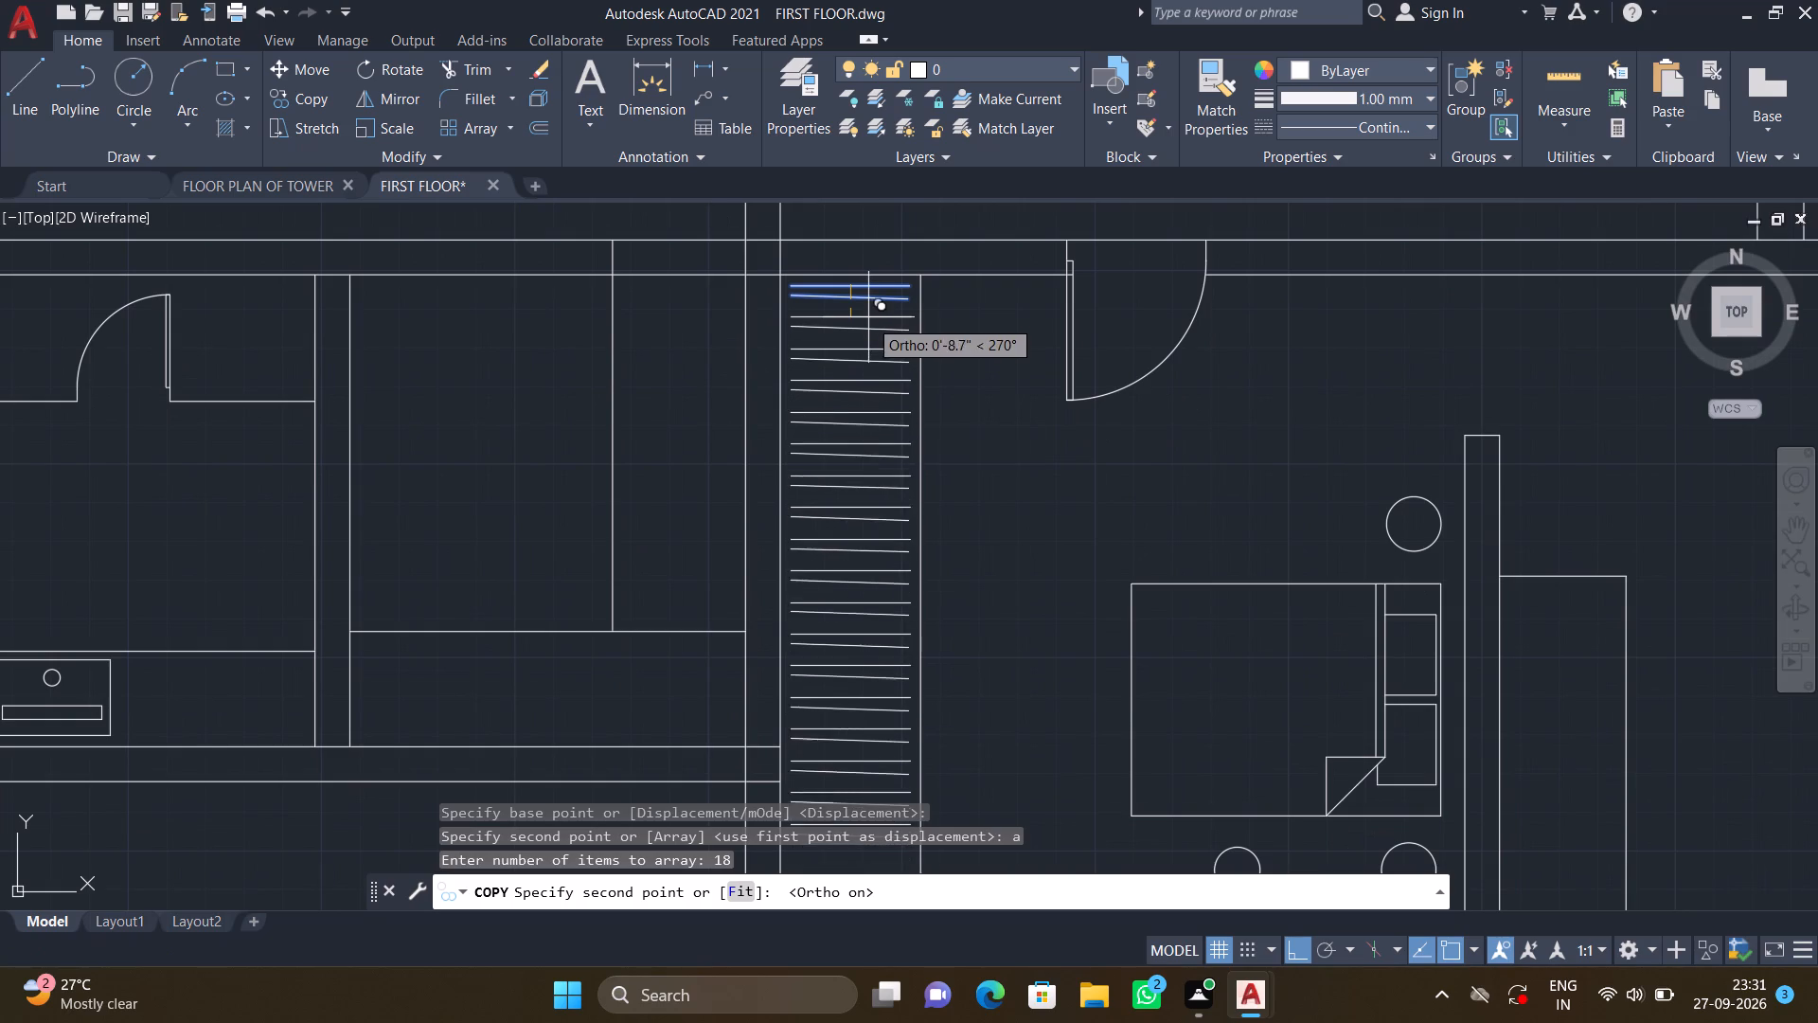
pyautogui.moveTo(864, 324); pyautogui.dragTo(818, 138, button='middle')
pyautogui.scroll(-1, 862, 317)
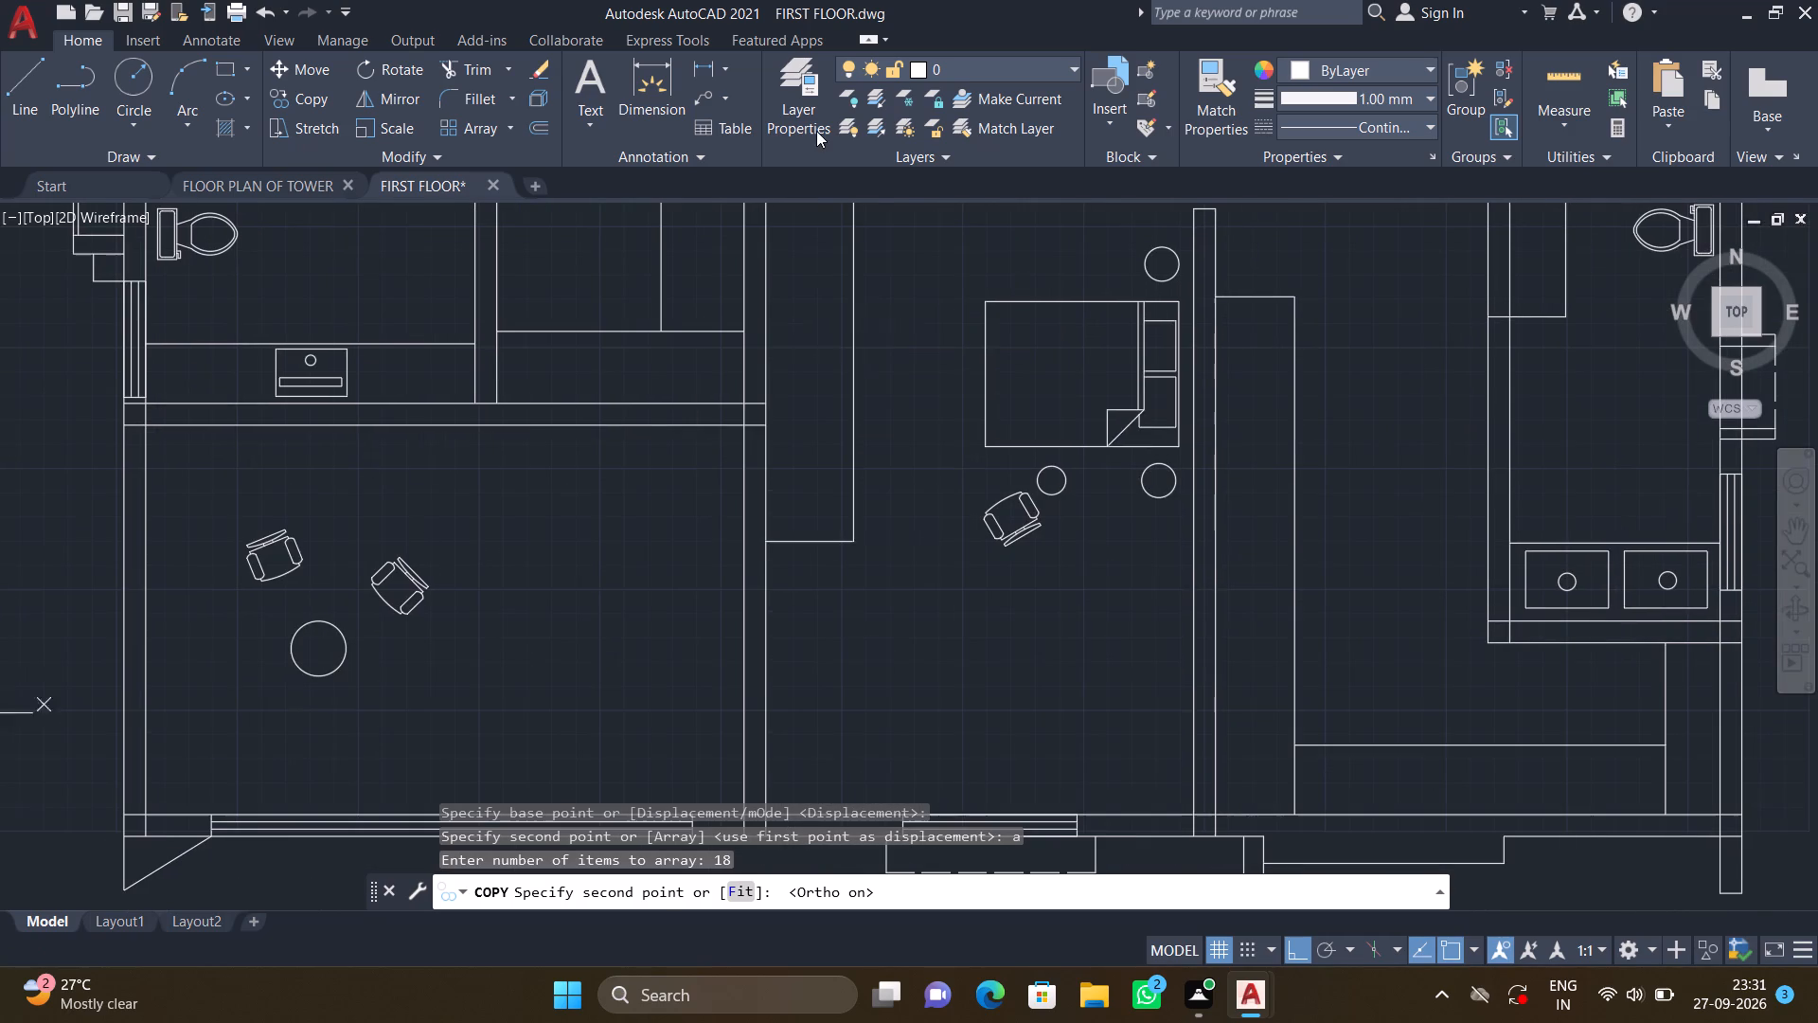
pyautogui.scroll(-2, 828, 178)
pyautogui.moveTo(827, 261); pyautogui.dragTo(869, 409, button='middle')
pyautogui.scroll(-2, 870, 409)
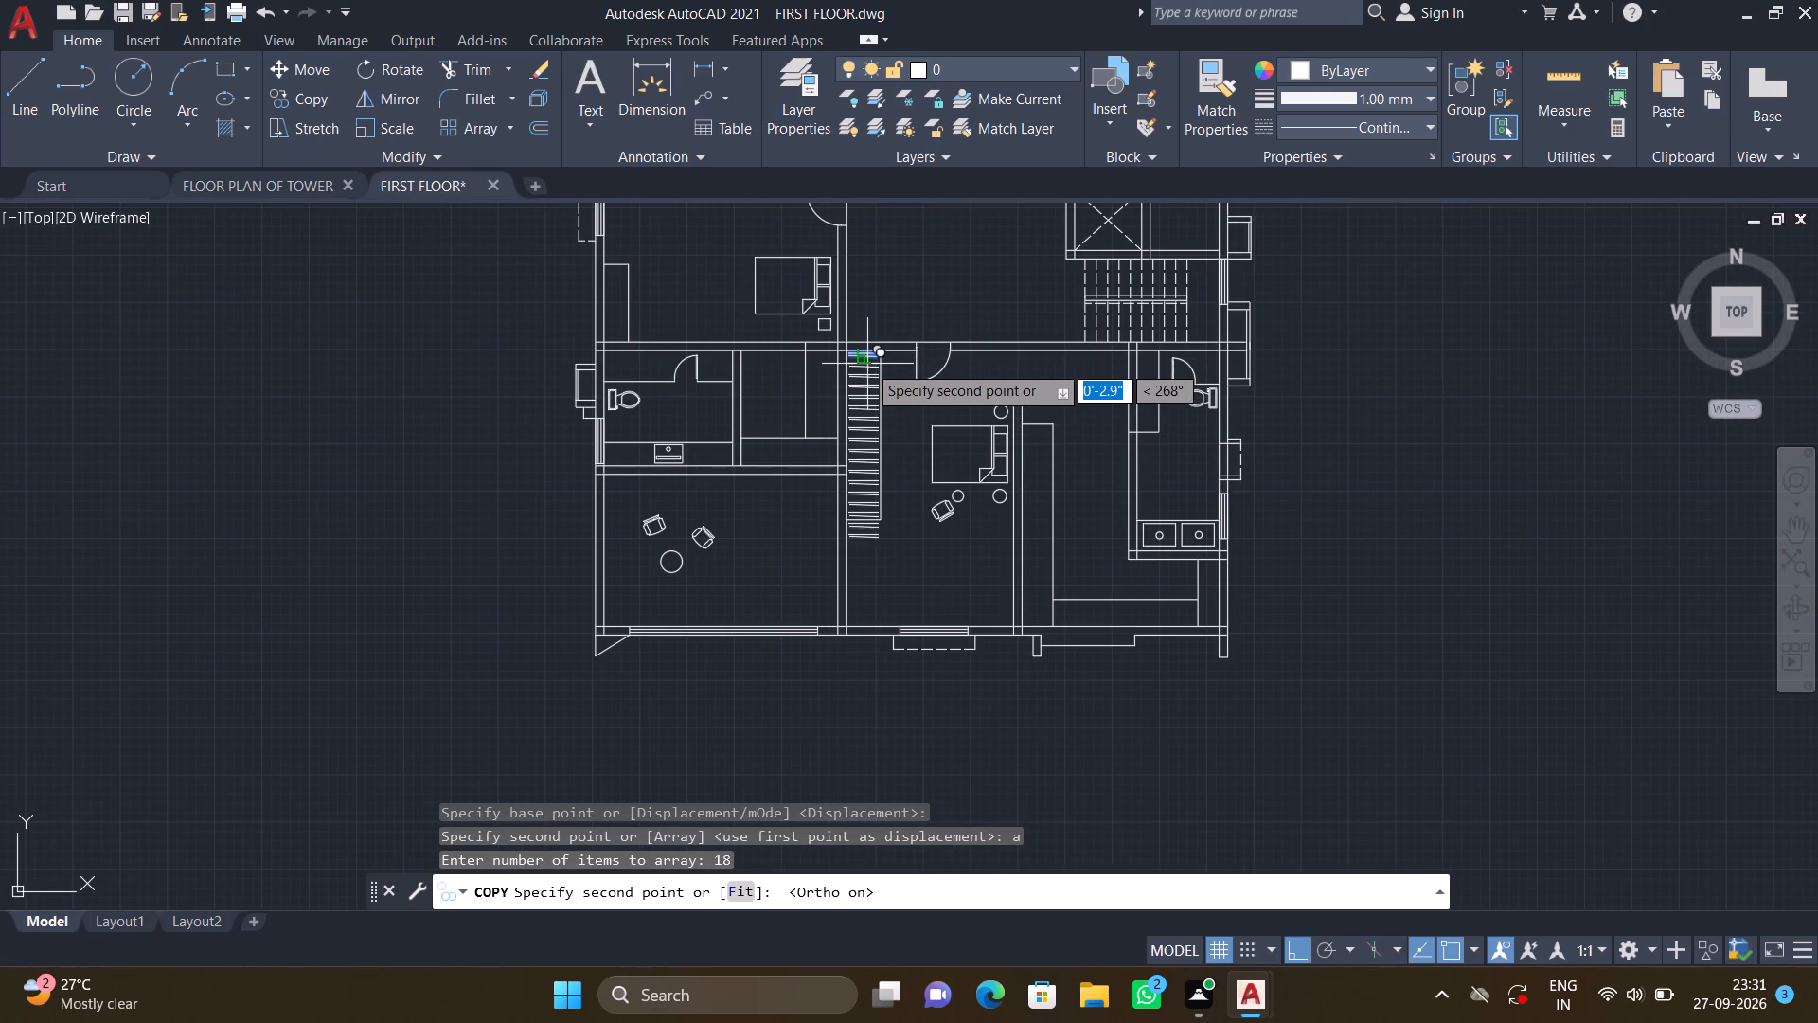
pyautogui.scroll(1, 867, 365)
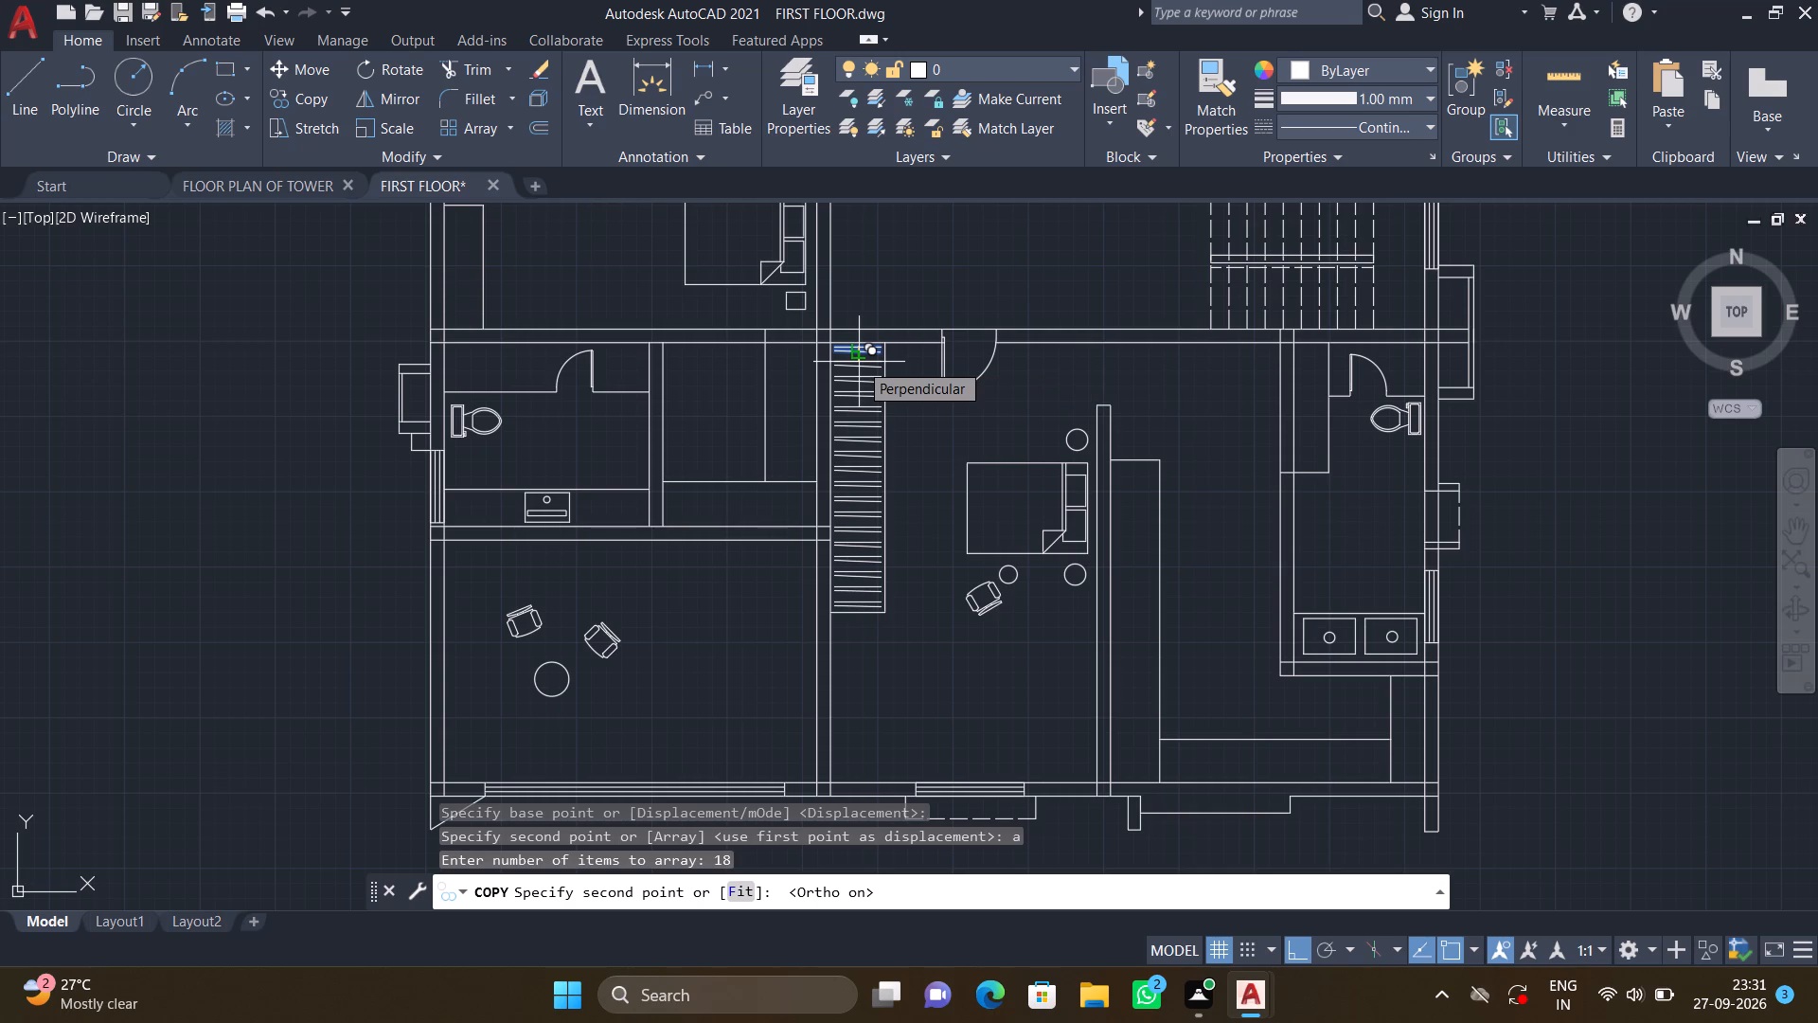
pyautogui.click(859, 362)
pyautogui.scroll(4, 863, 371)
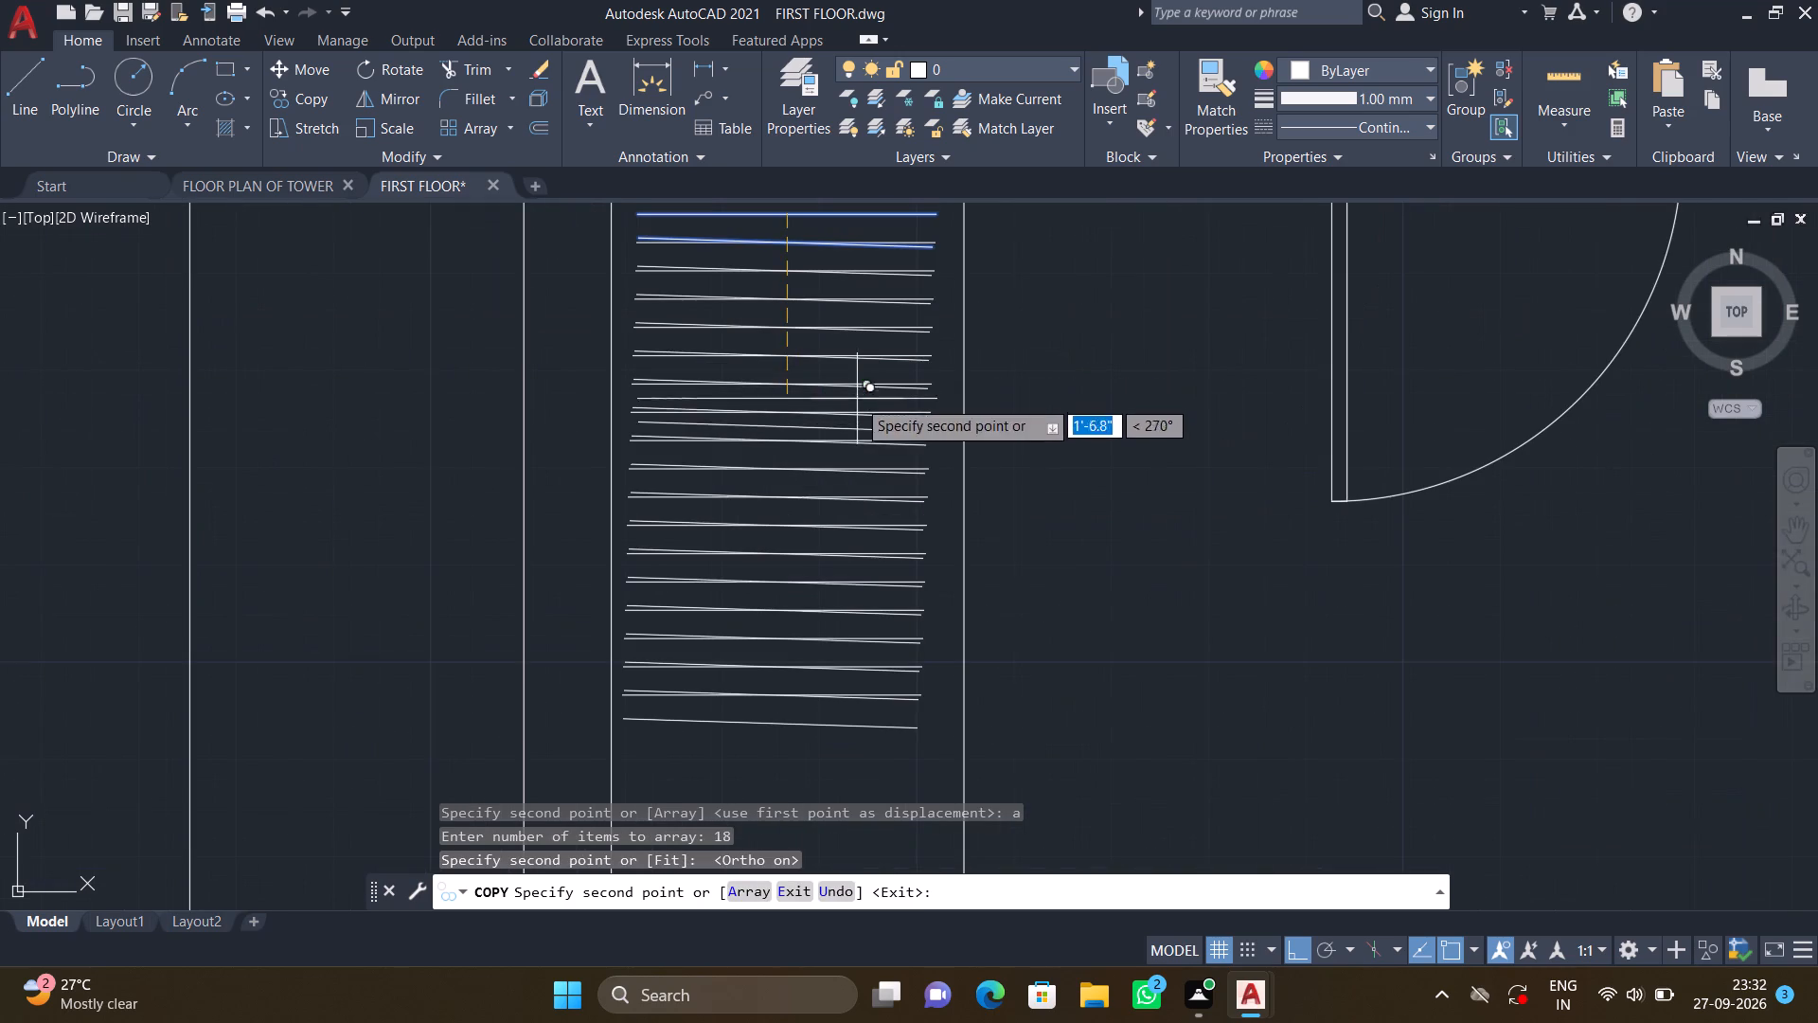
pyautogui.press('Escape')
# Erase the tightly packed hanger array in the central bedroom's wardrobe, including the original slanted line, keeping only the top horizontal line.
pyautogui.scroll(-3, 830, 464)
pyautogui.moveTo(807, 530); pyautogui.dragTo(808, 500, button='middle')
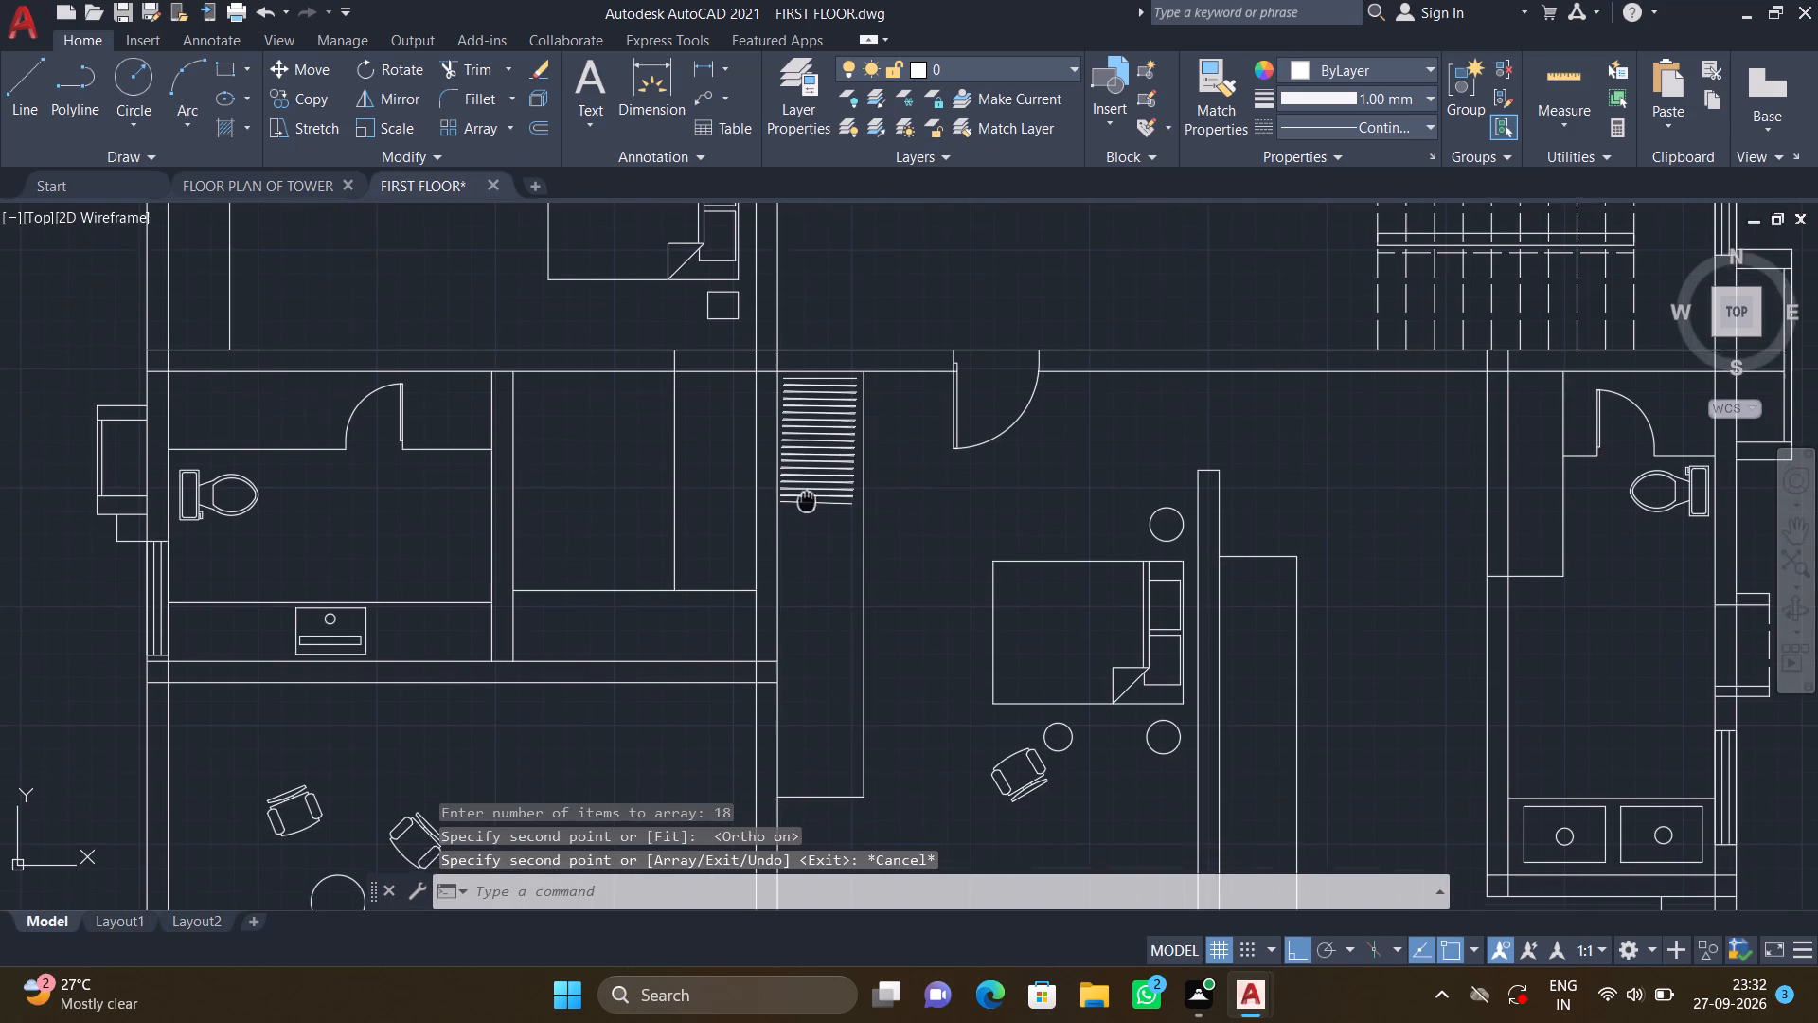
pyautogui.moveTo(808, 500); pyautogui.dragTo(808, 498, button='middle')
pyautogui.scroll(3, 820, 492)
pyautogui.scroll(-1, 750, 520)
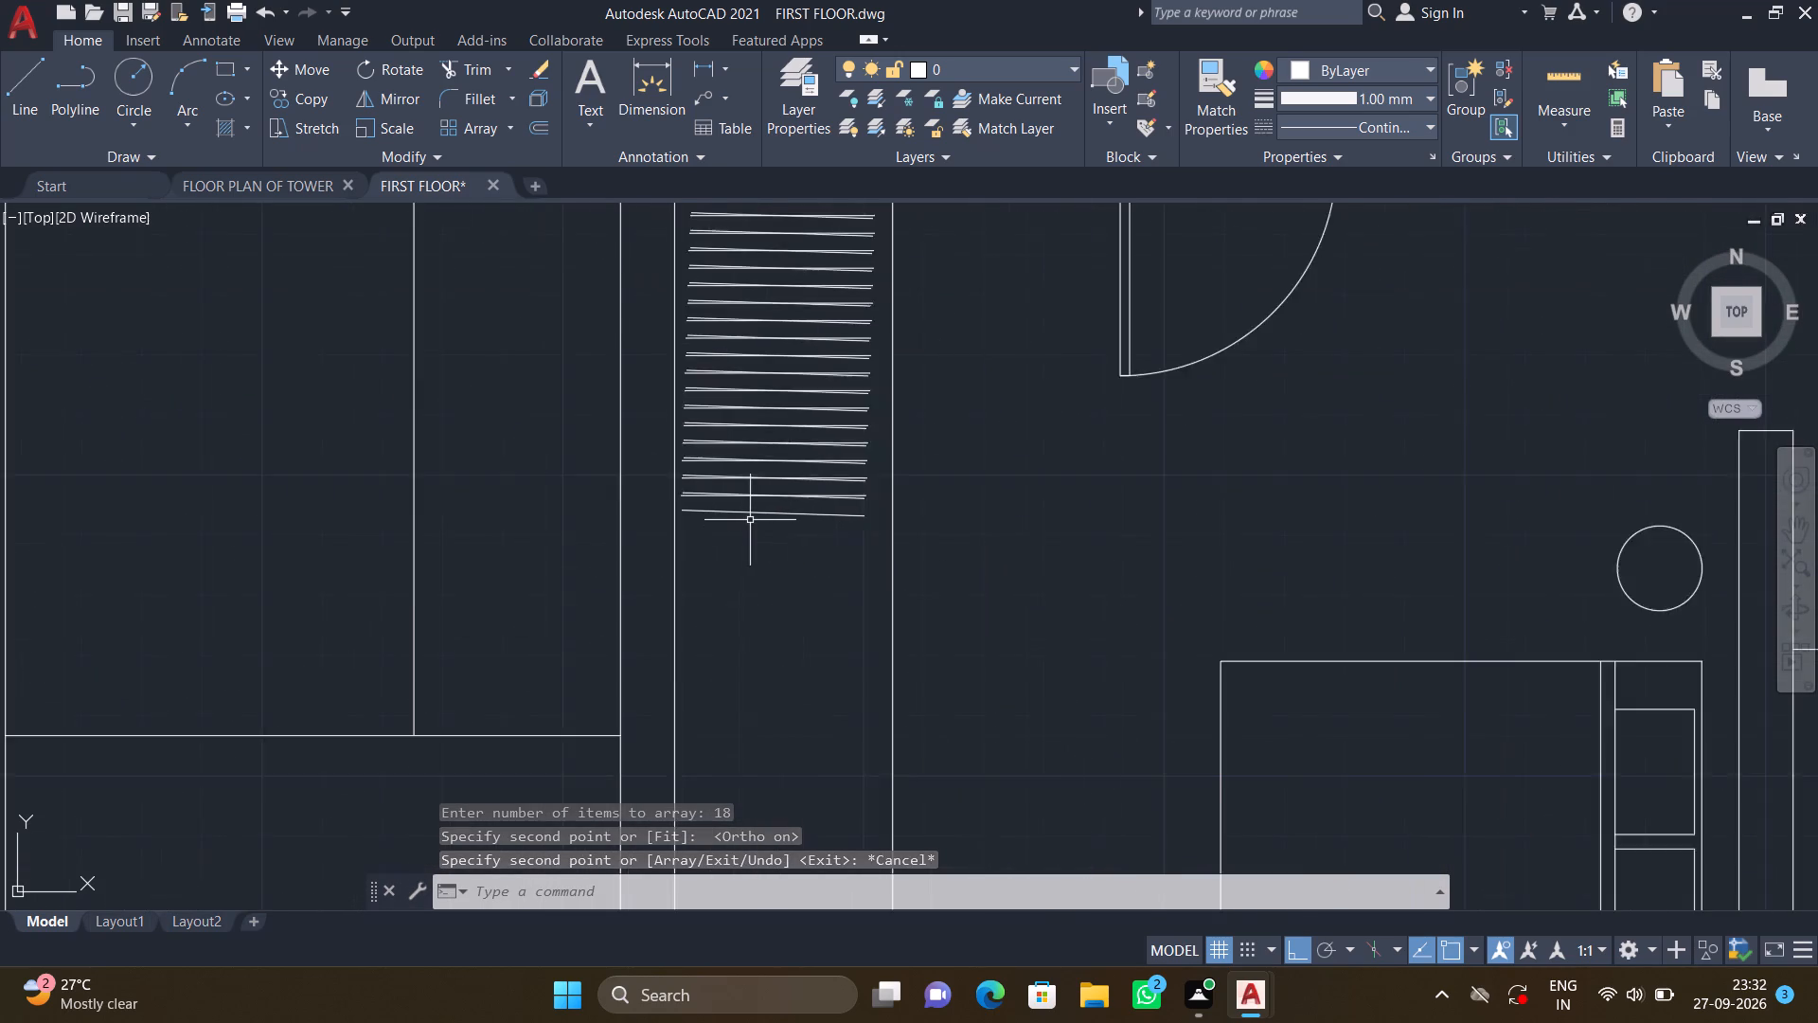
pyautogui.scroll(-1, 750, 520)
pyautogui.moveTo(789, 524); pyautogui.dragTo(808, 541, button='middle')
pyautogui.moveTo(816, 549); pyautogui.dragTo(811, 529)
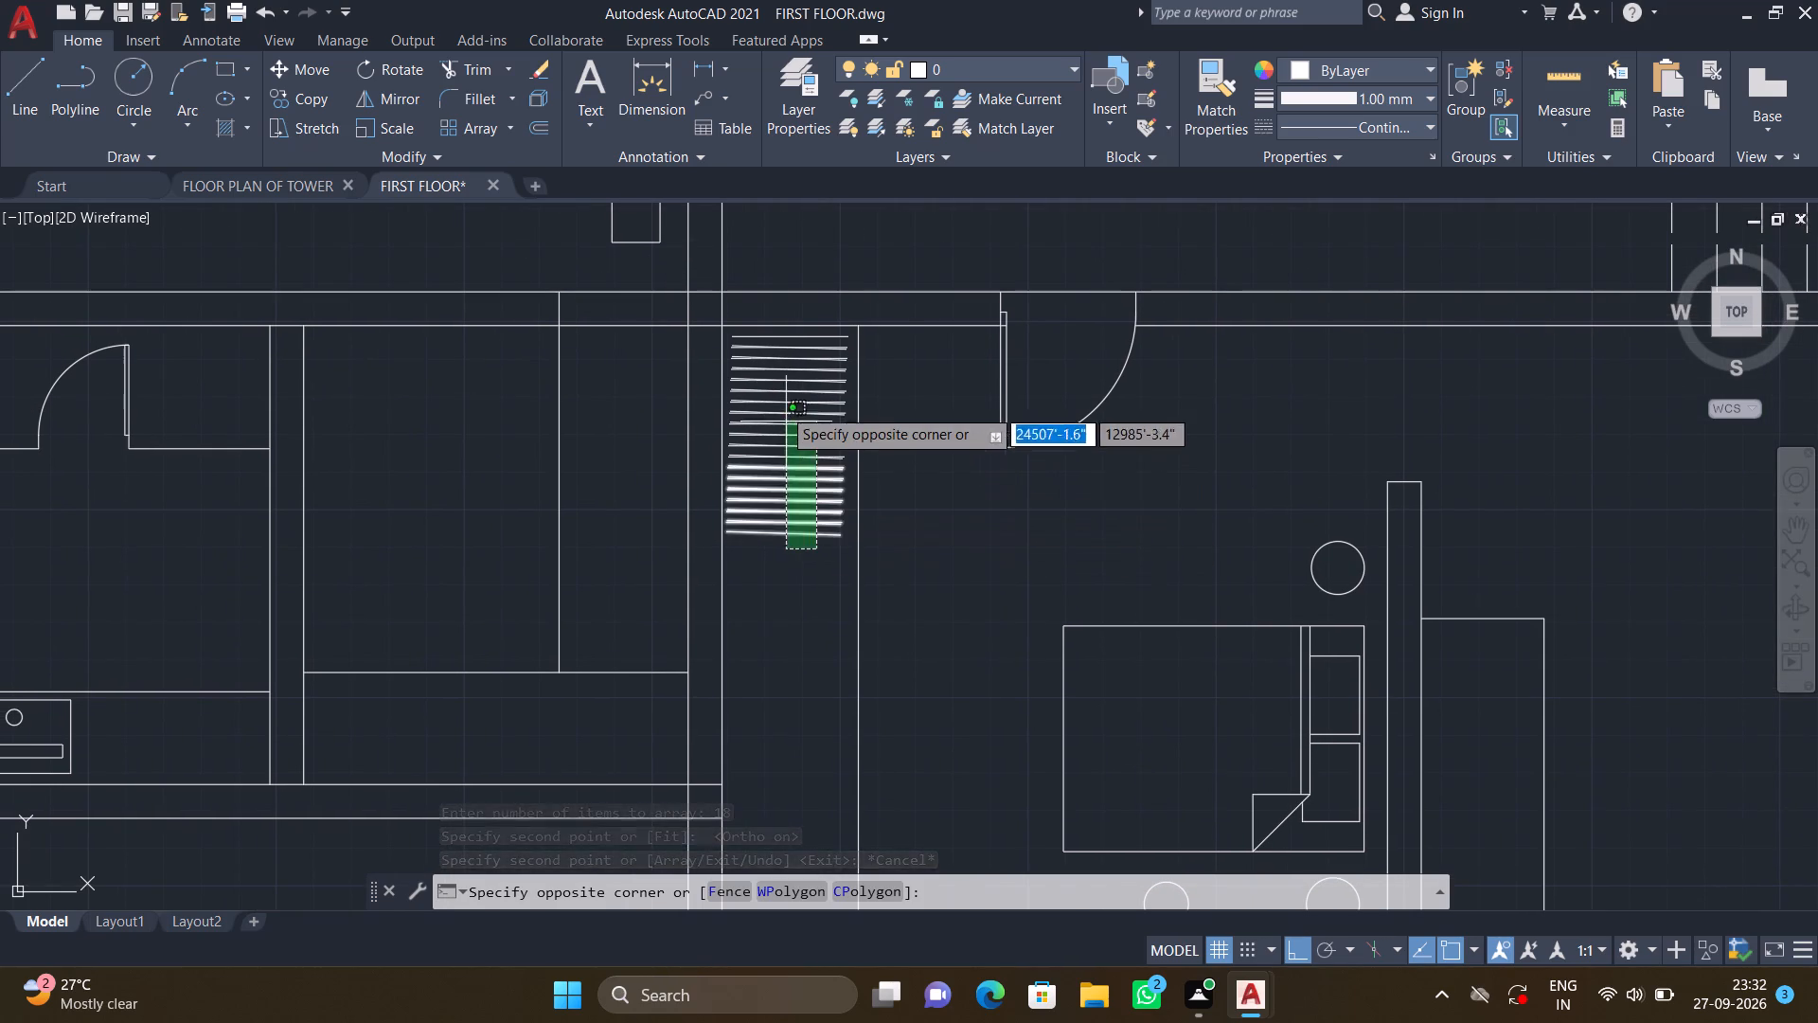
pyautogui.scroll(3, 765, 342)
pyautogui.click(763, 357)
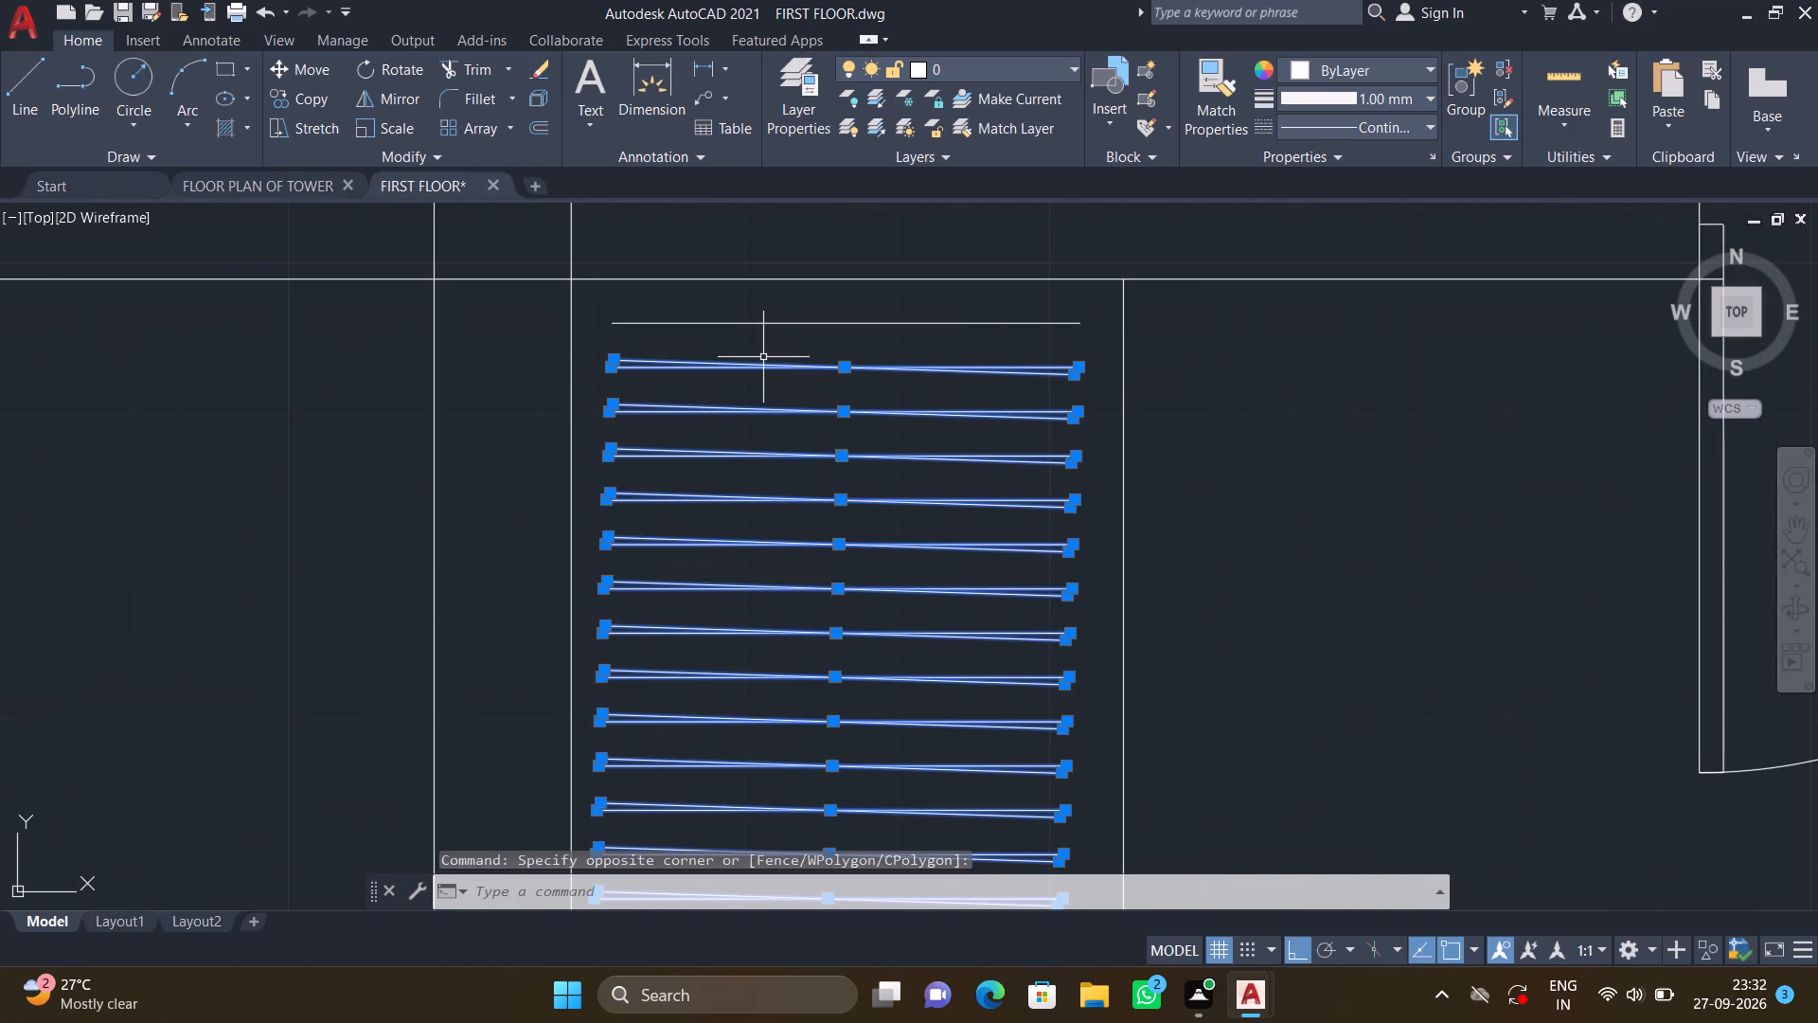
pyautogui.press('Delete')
# With Ortho off, draw a slightly slanted hanger line about 2'-6" long just below the horizontal hanger line in the central bedroom's wardrobe.
pyautogui.press('l')
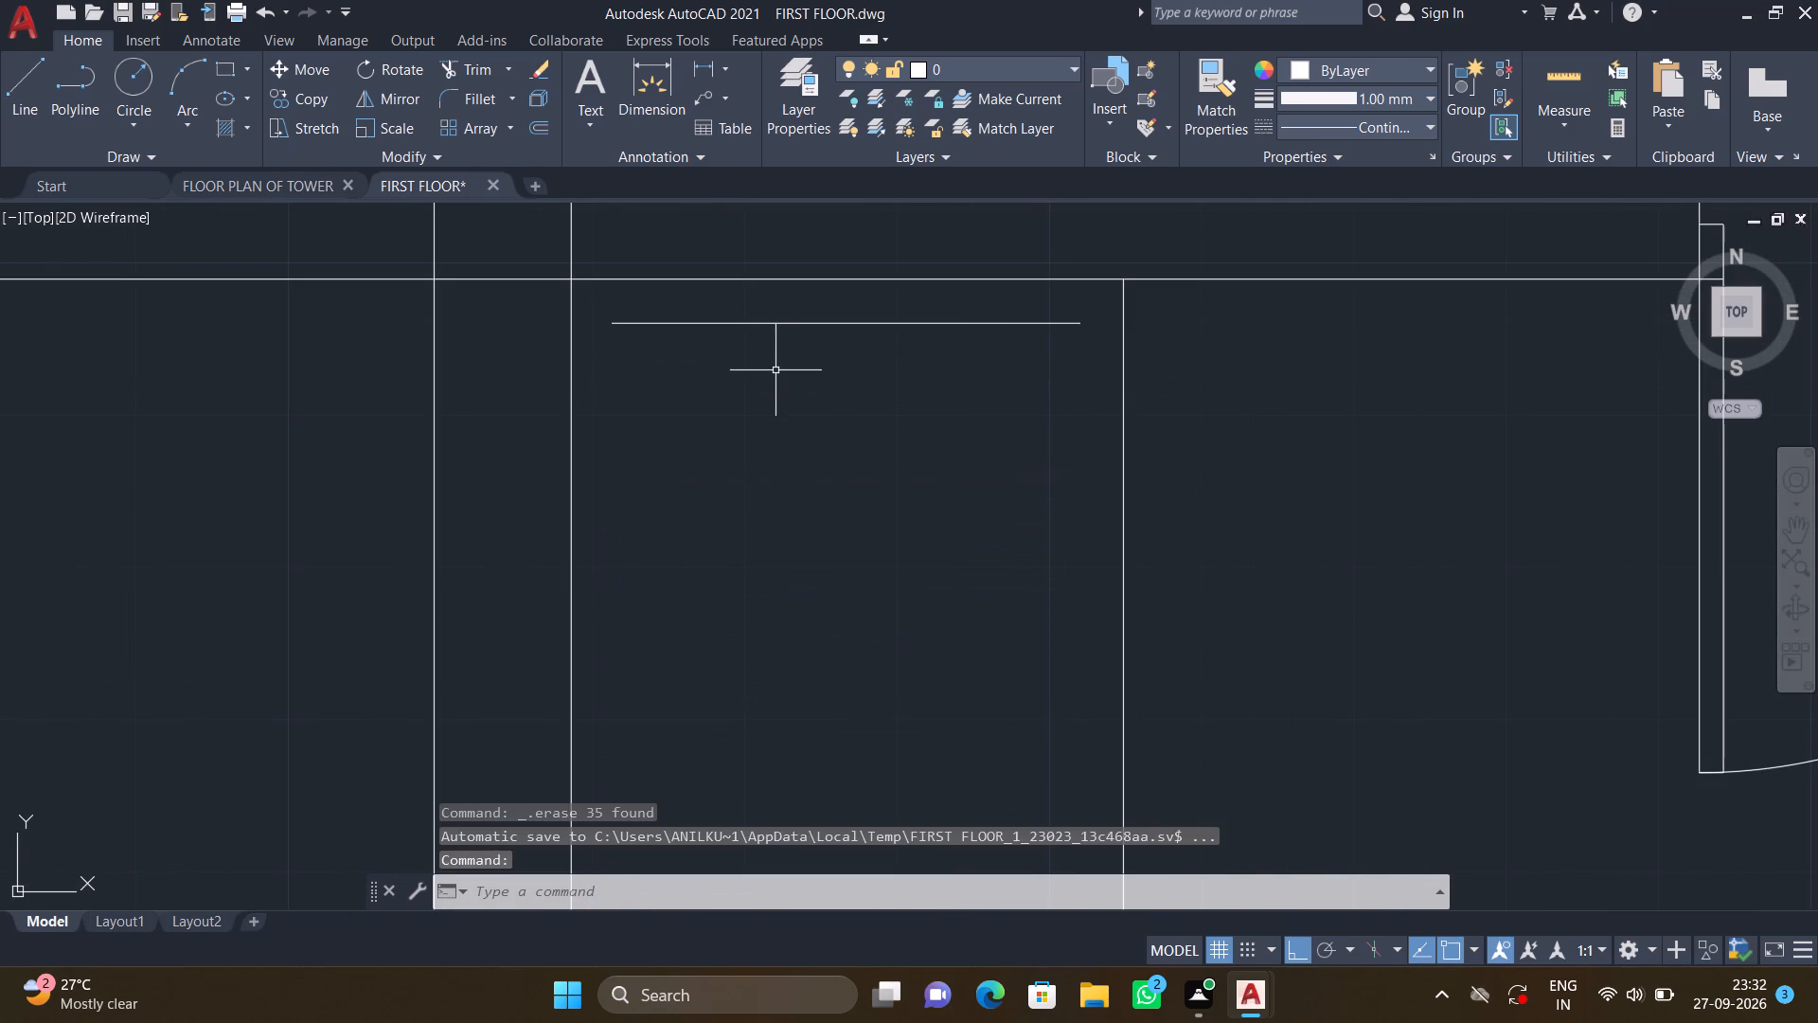
pyautogui.press('Return')
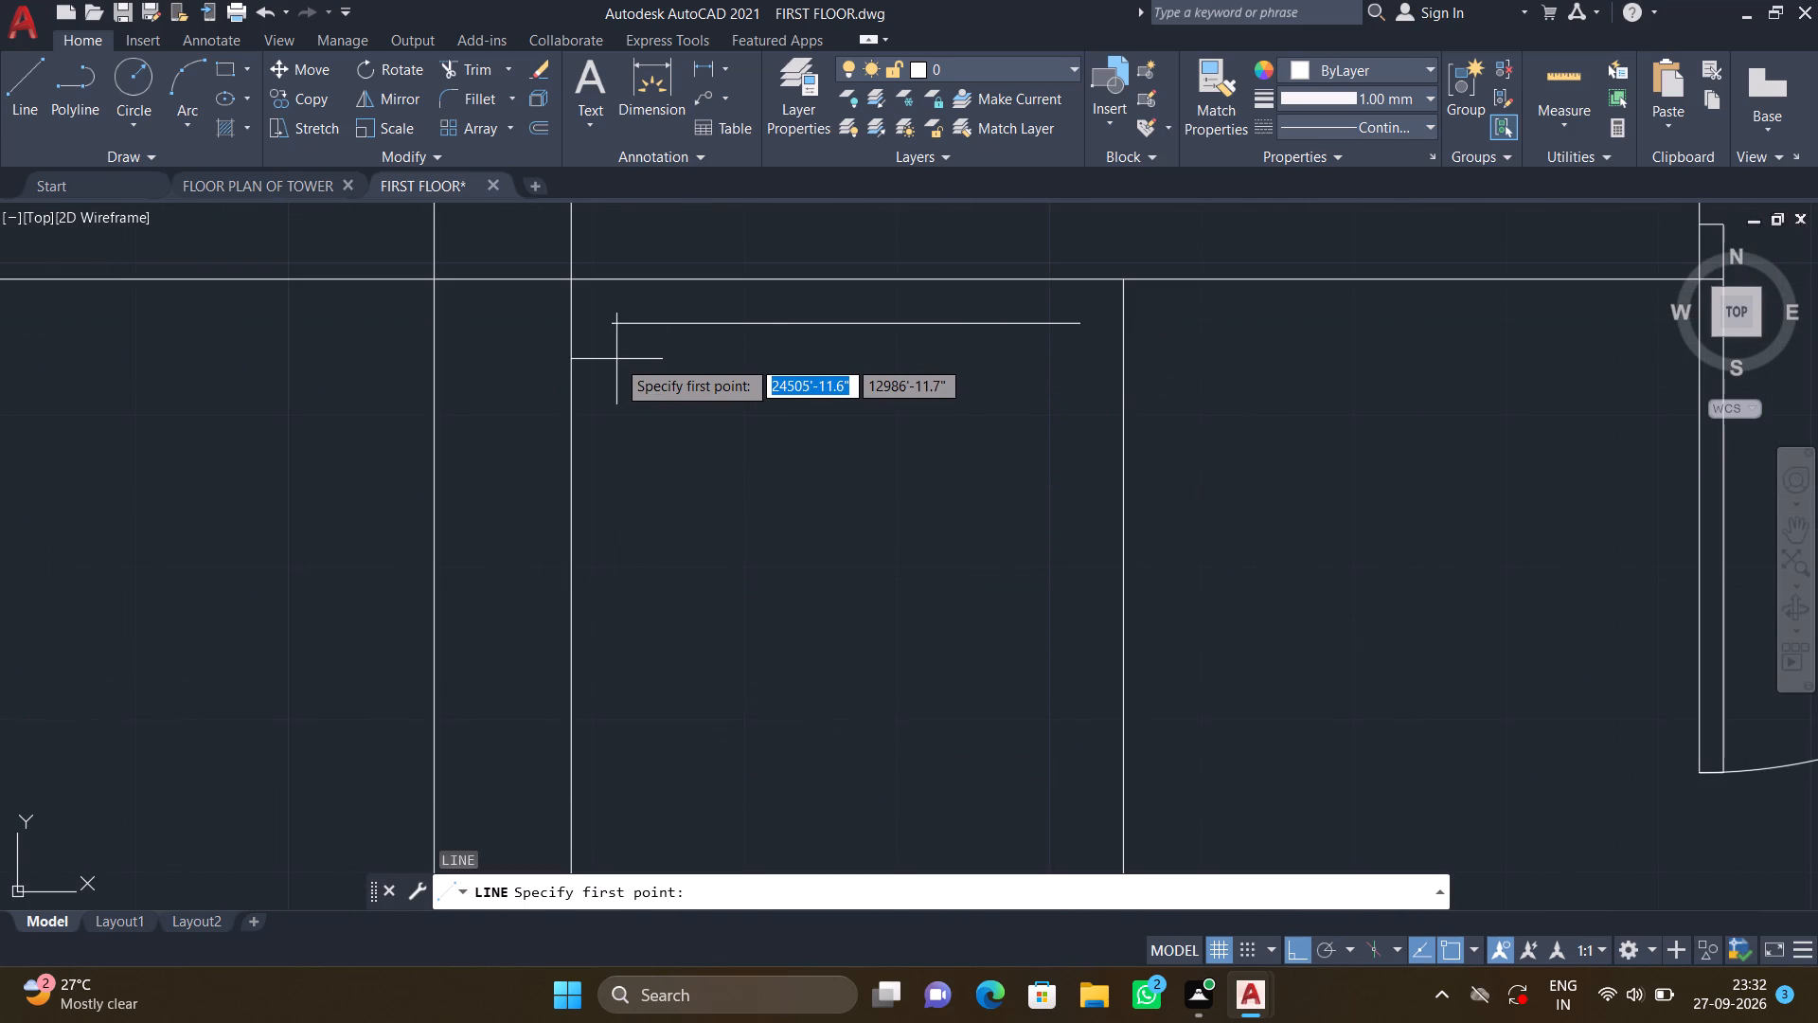
pyautogui.click(613, 359)
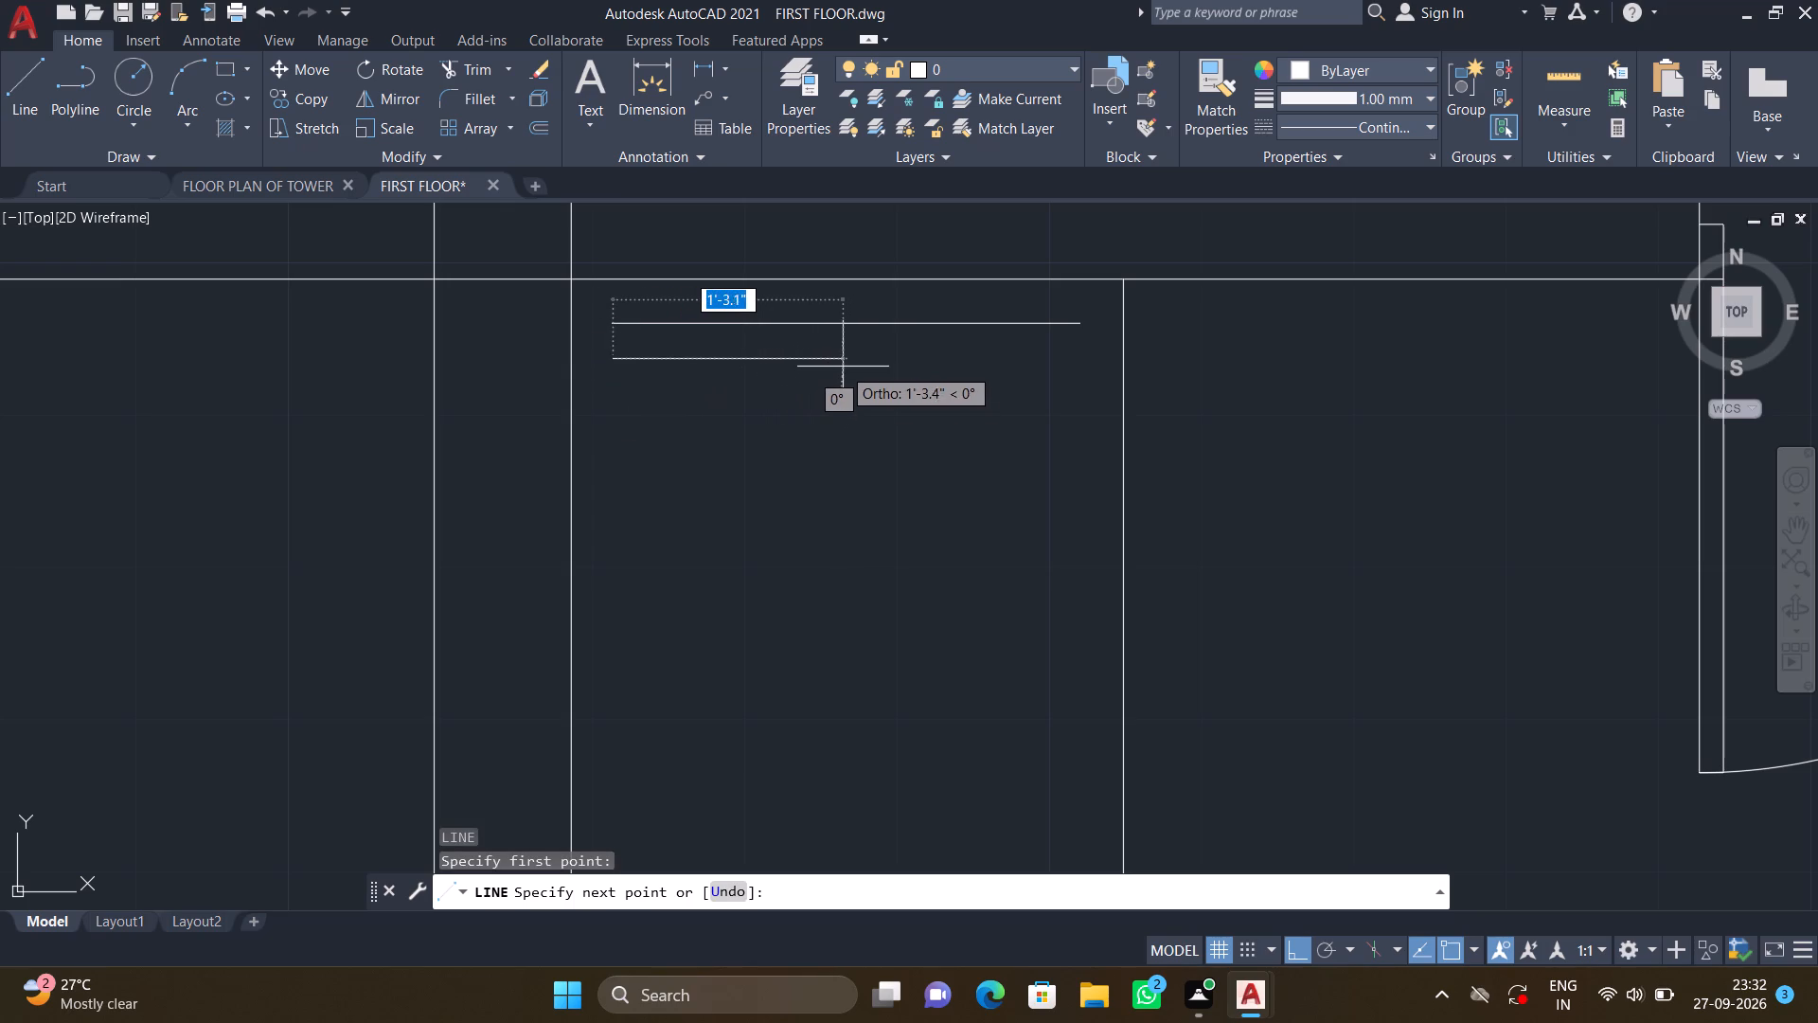
pyautogui.press('F8')
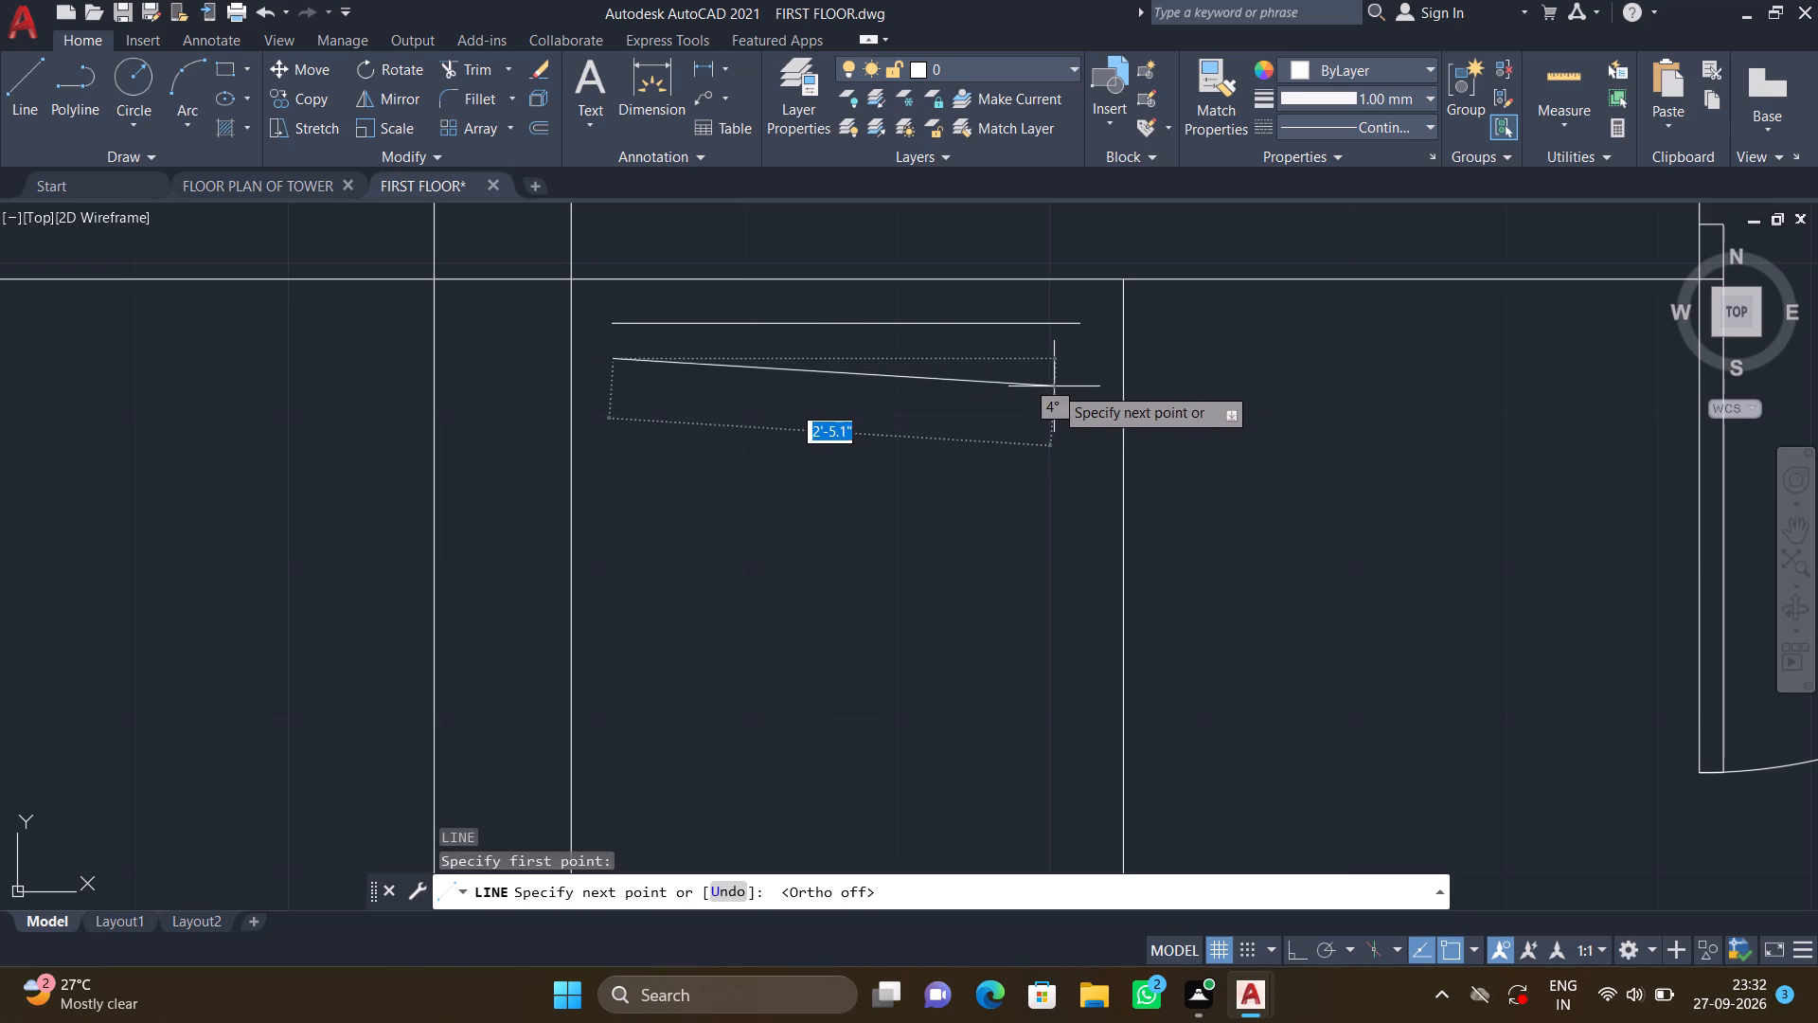
pyautogui.click(1071, 376)
pyautogui.press('Return')
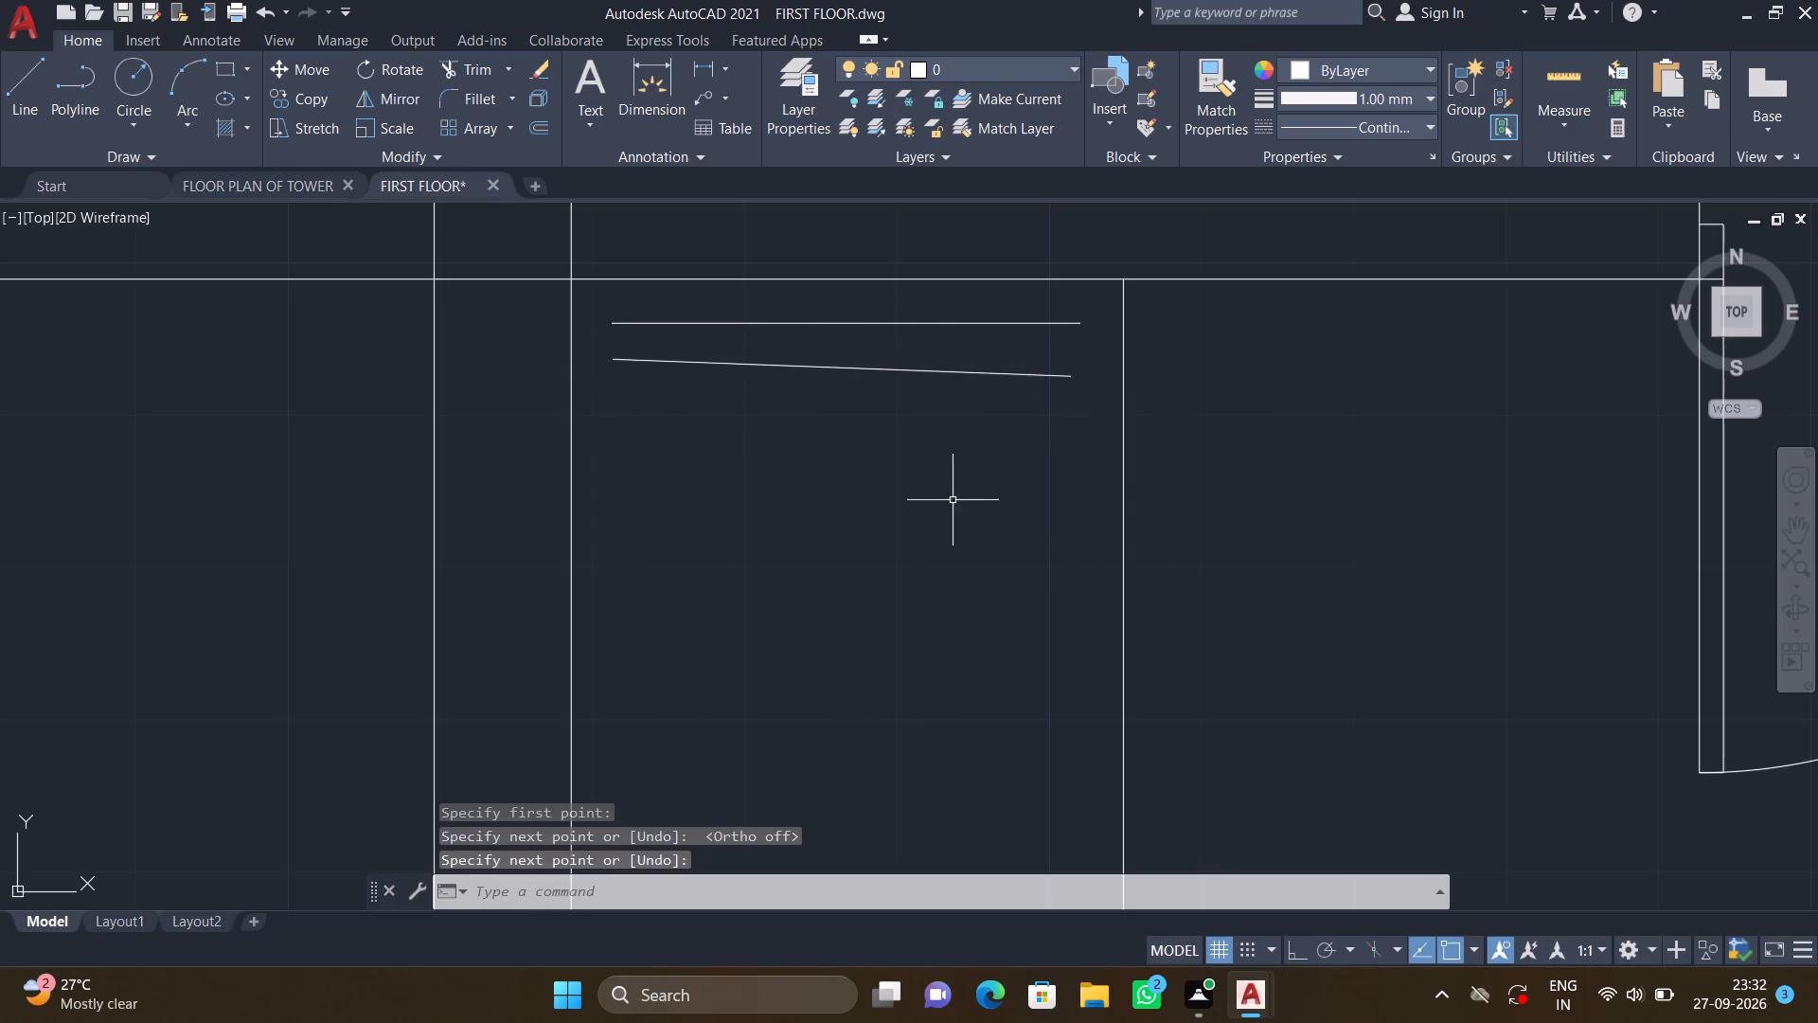
# With Ortho on, copy the horizontal and slanted hanger lines straight down the central bedroom's wardrobe as an 18-item array spaced about 9 inches.
pyautogui.write('co')
pyautogui.press('Return')
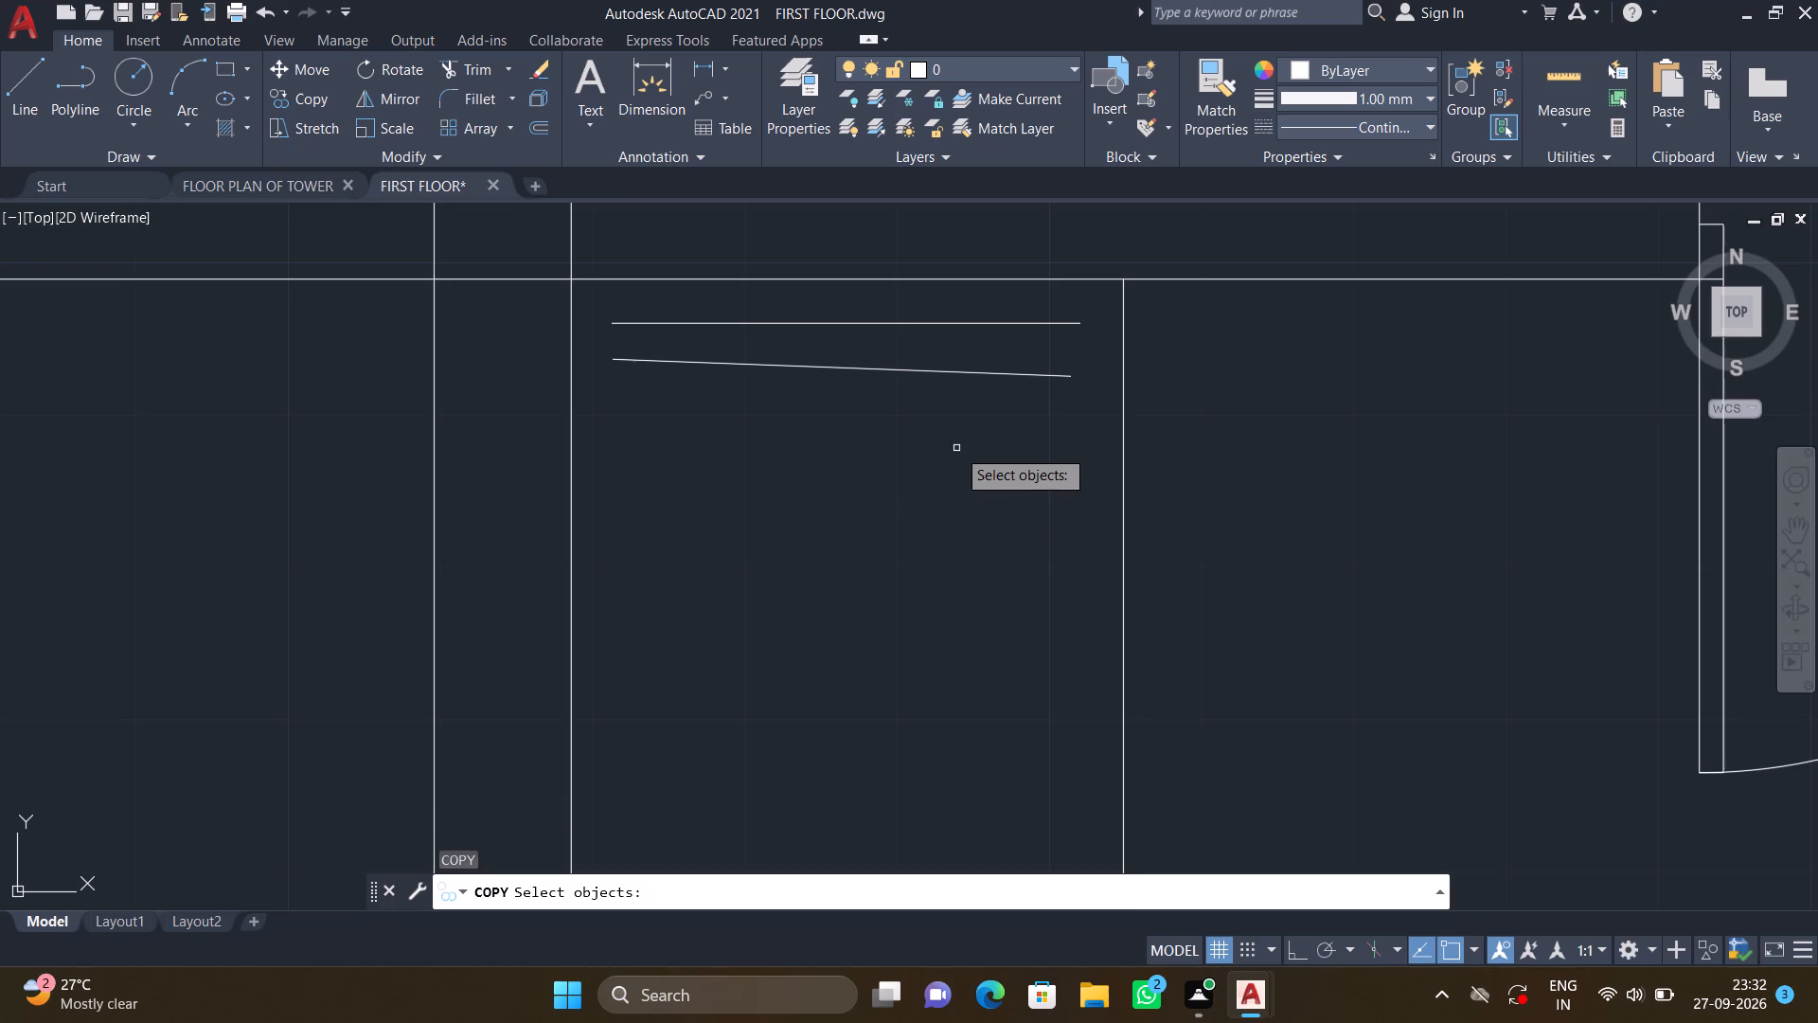
pyautogui.moveTo(956, 448); pyautogui.dragTo(948, 432)
pyautogui.click(819, 295)
pyautogui.press('Return')
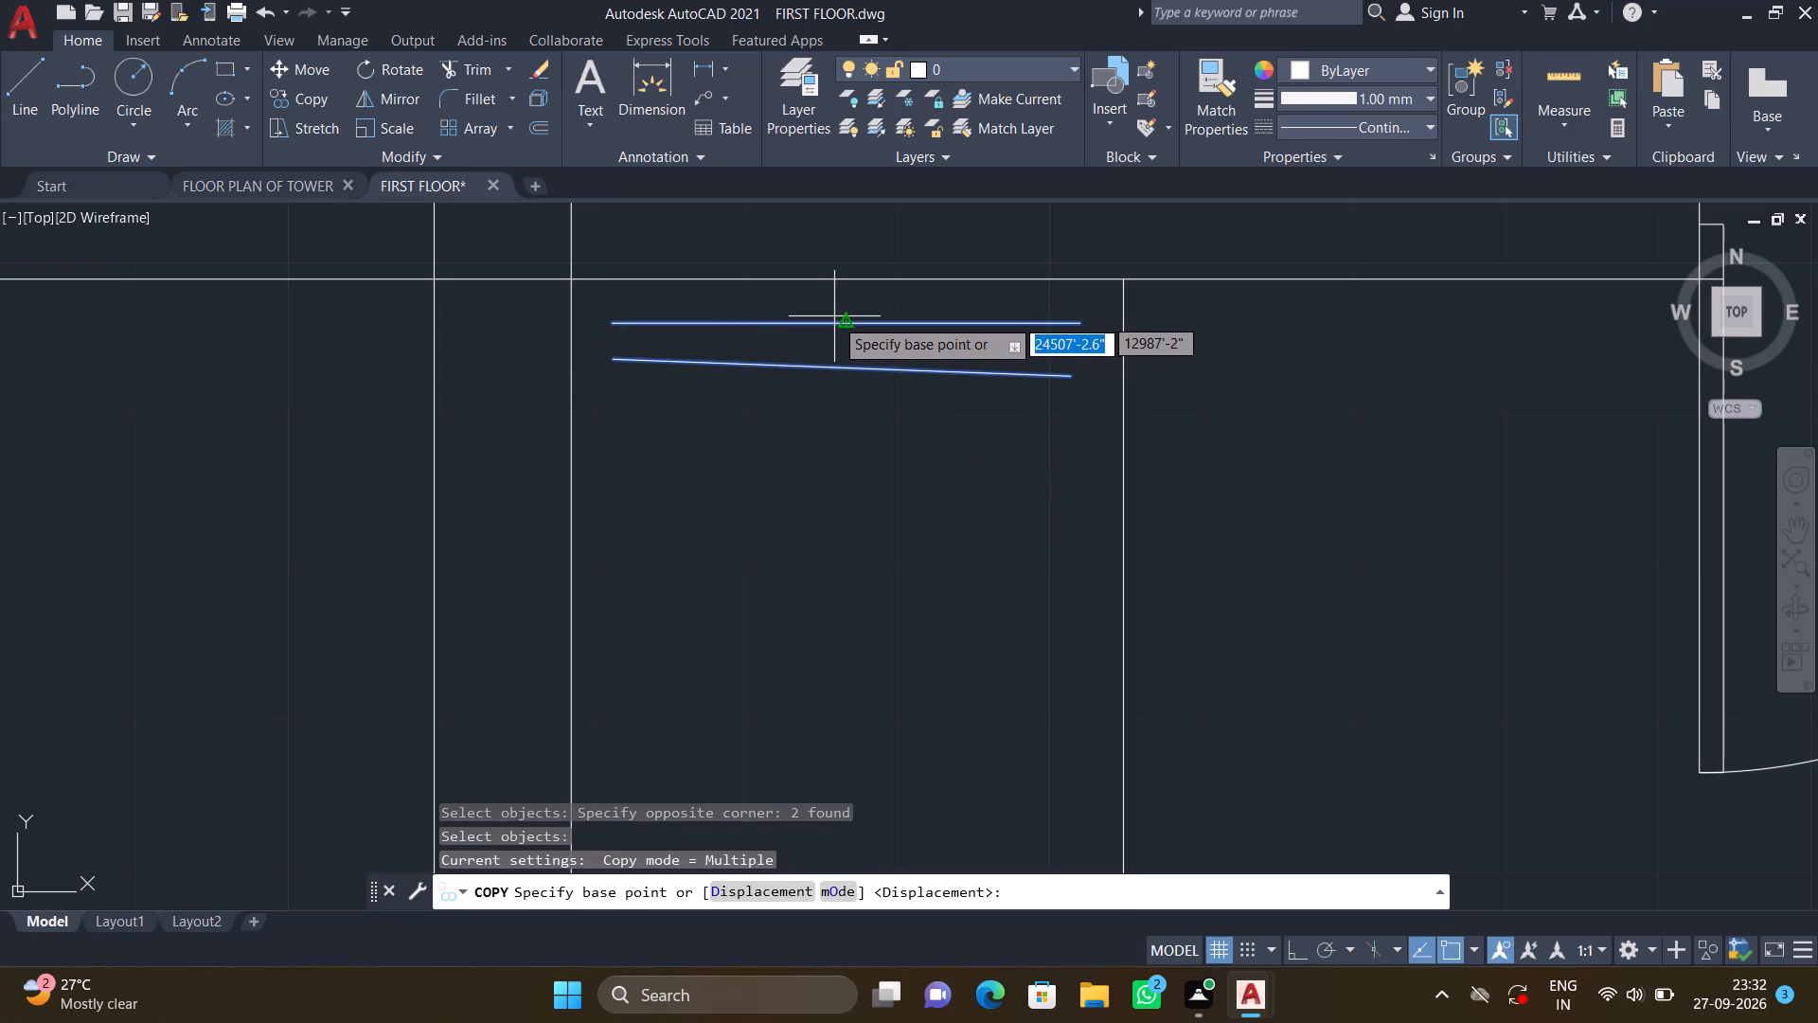
pyautogui.press('F8')
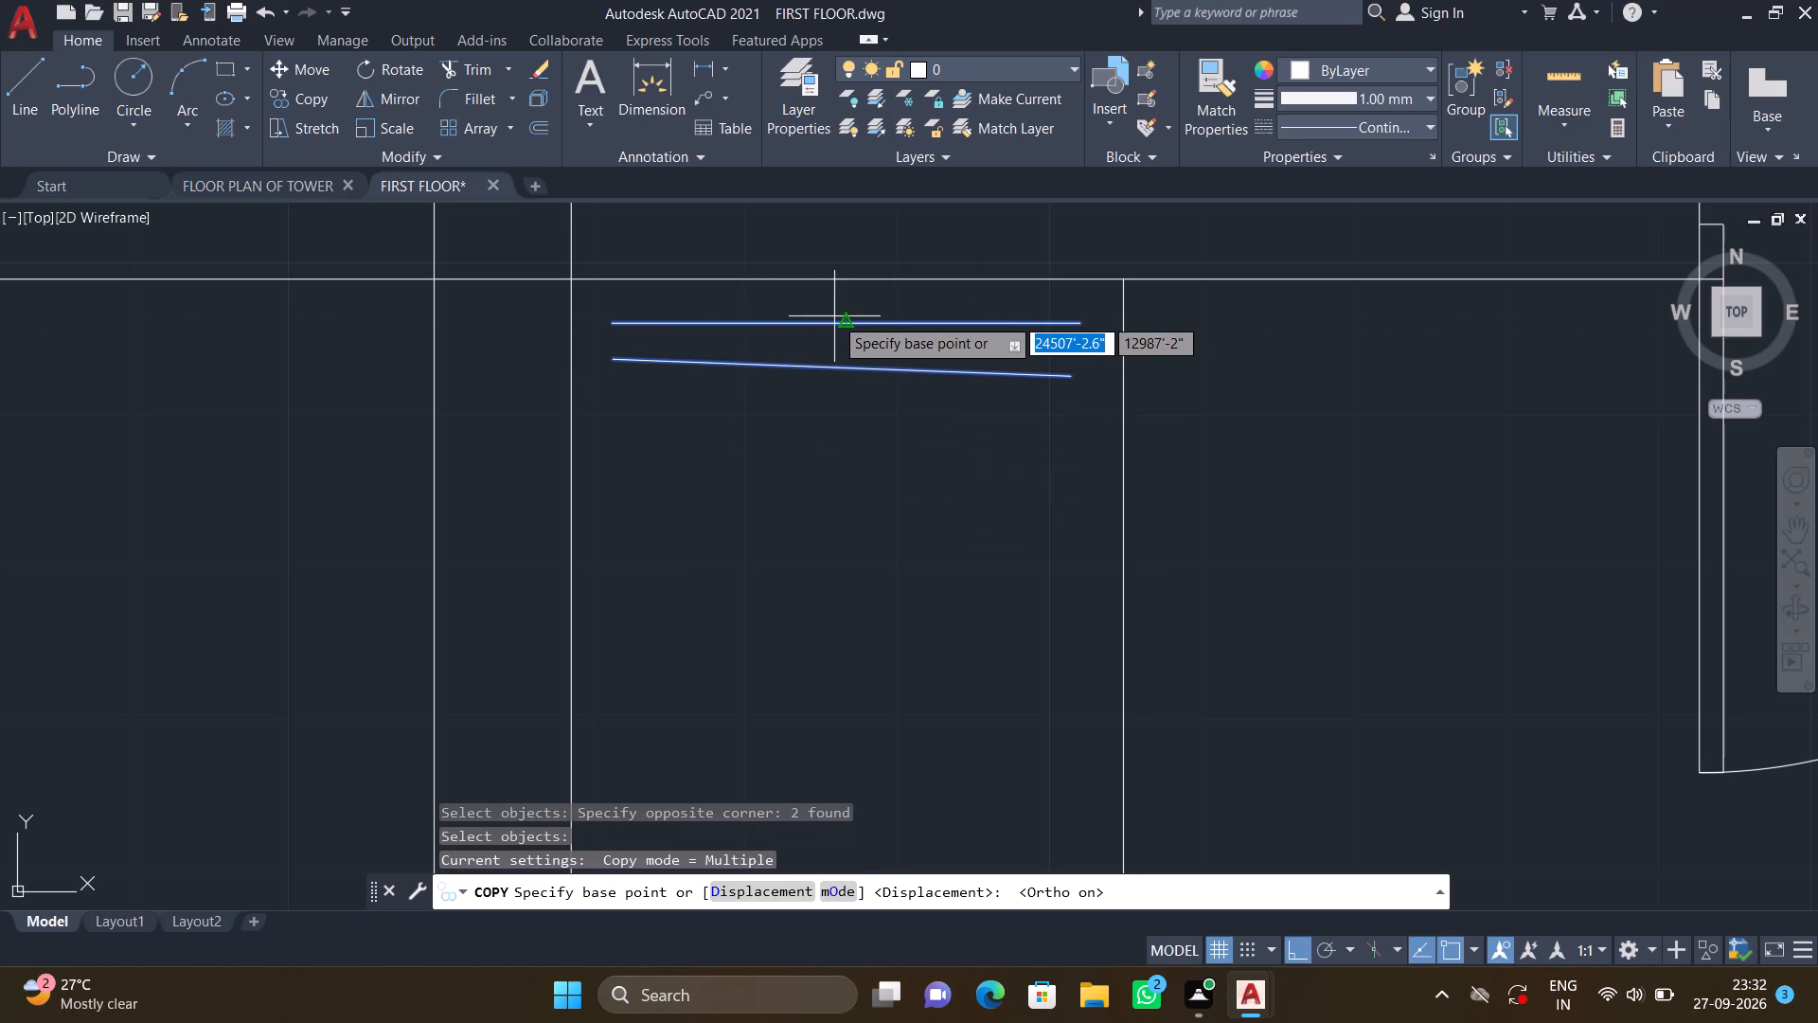
pyautogui.click(853, 323)
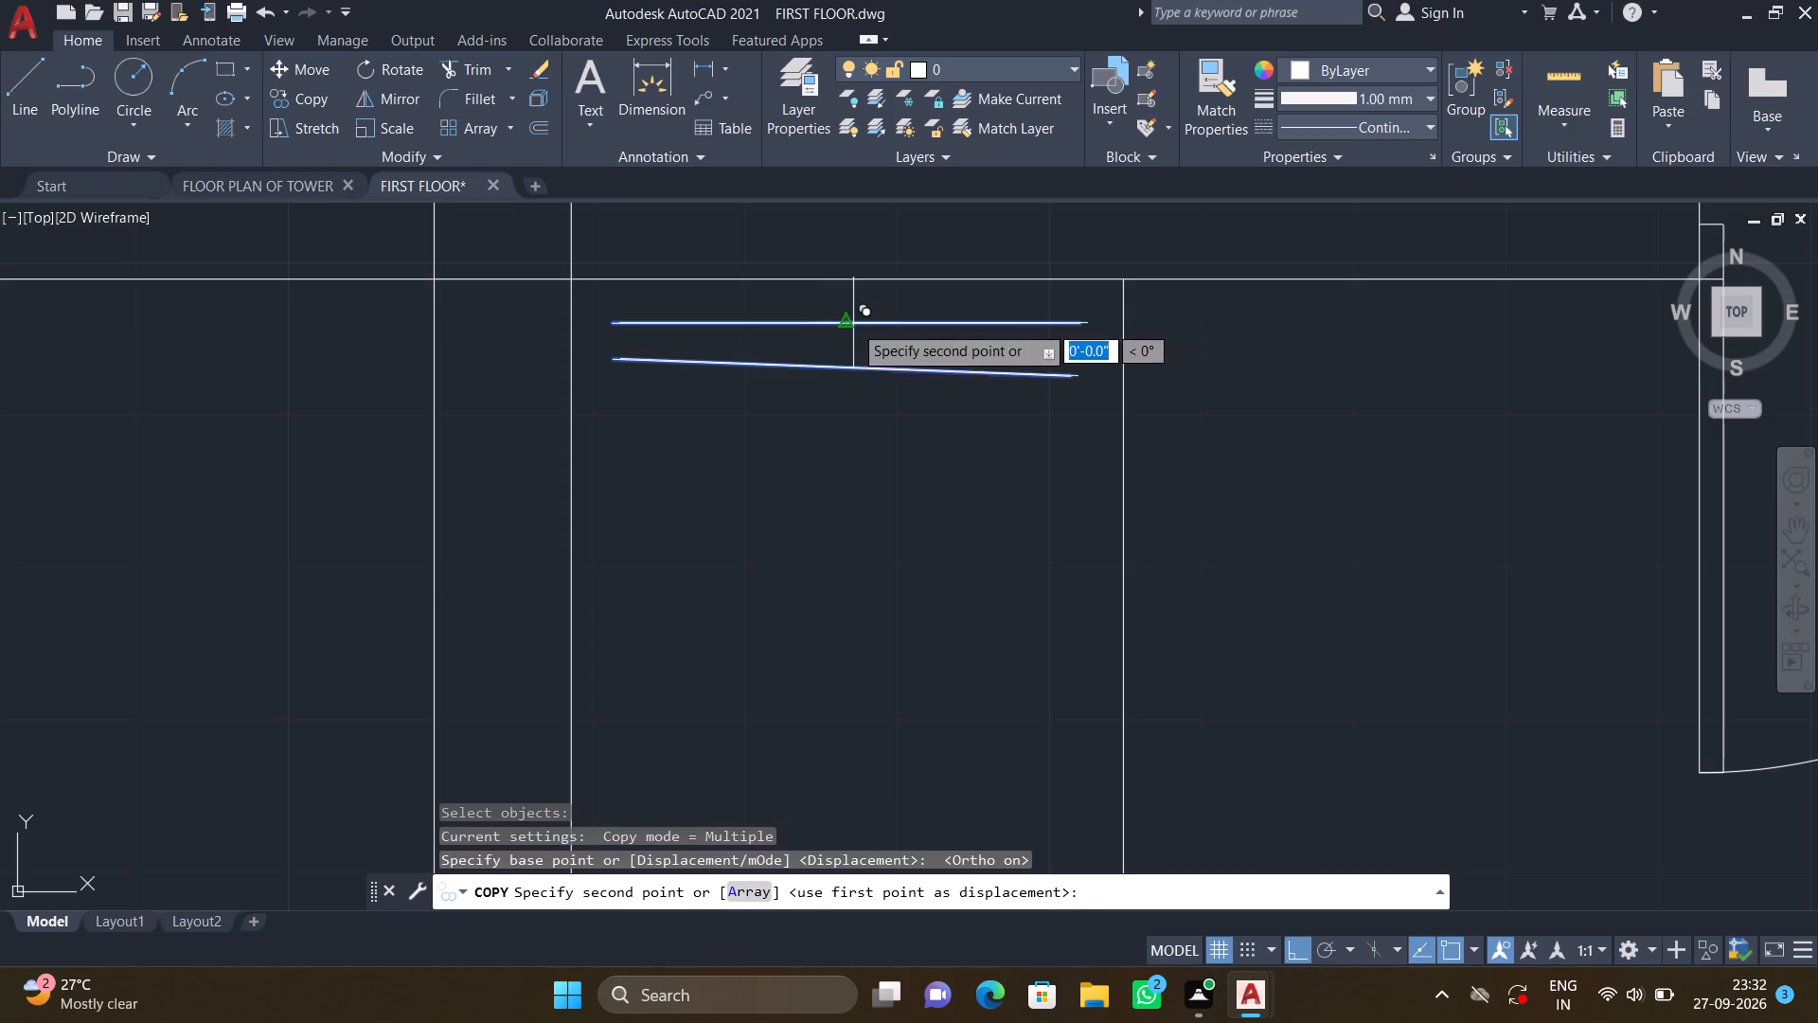
pyautogui.press('a')
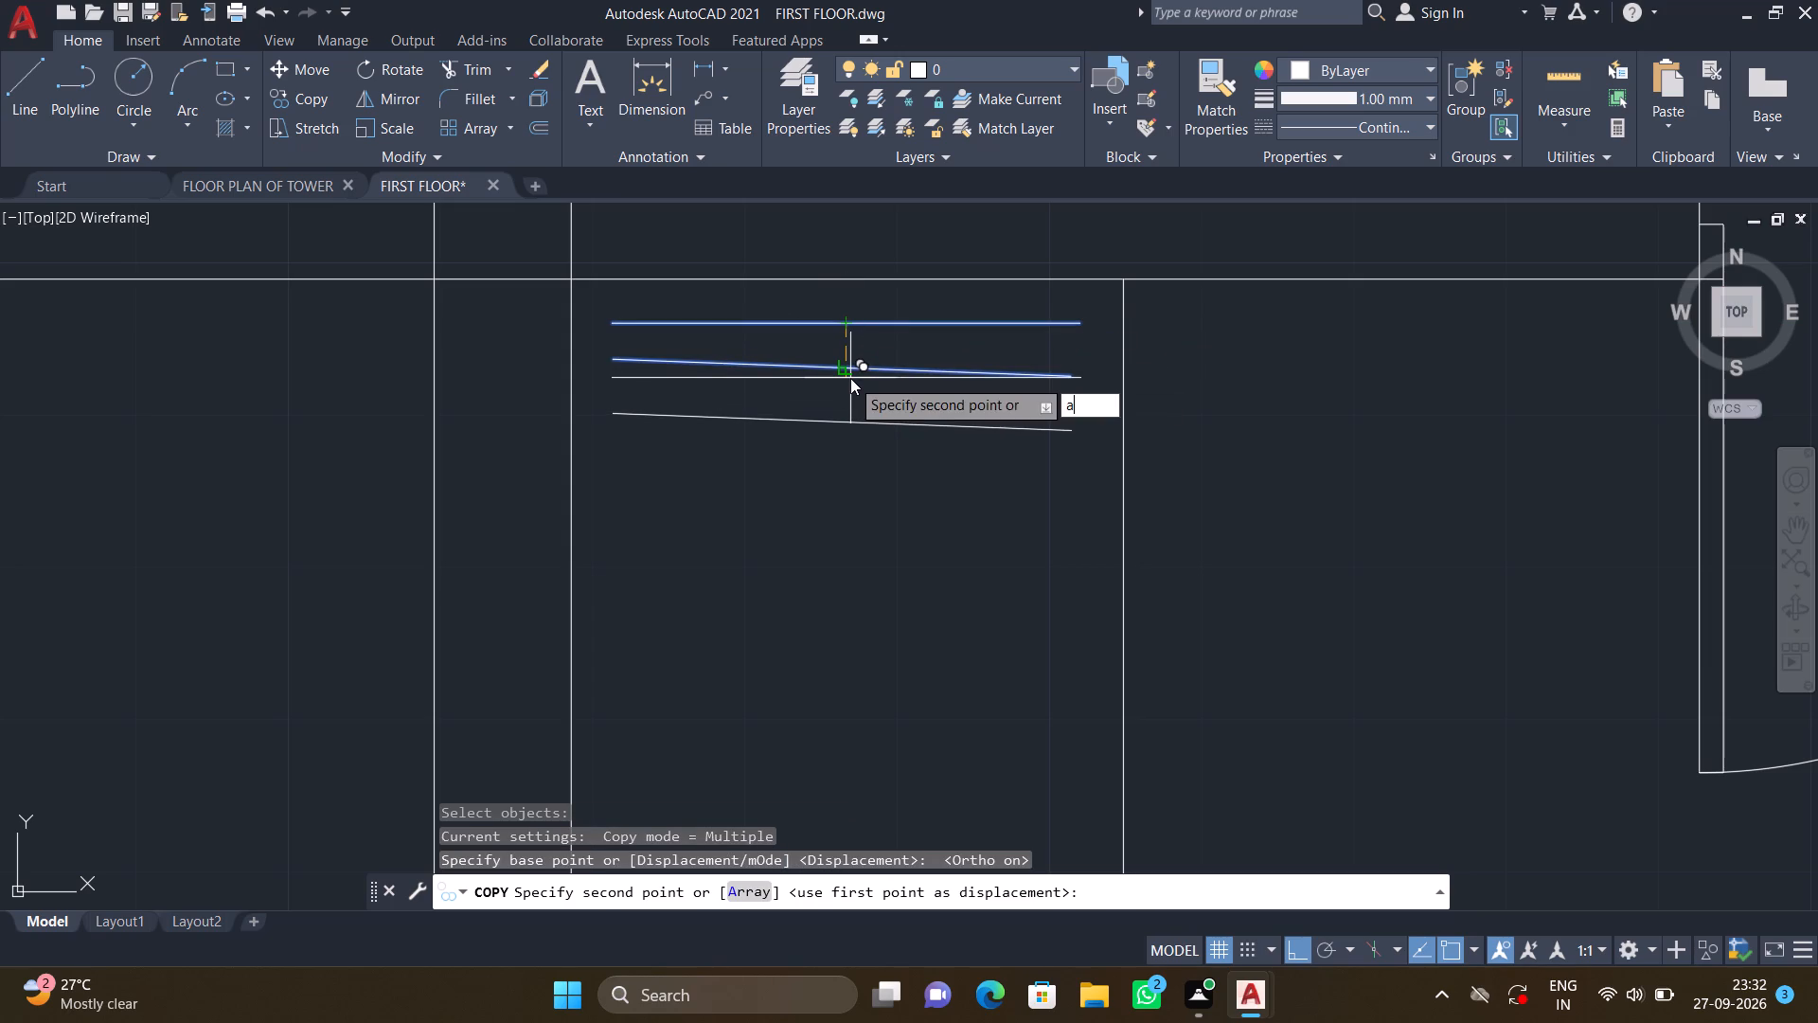
pyautogui.press('Return')
pyautogui.write('18')
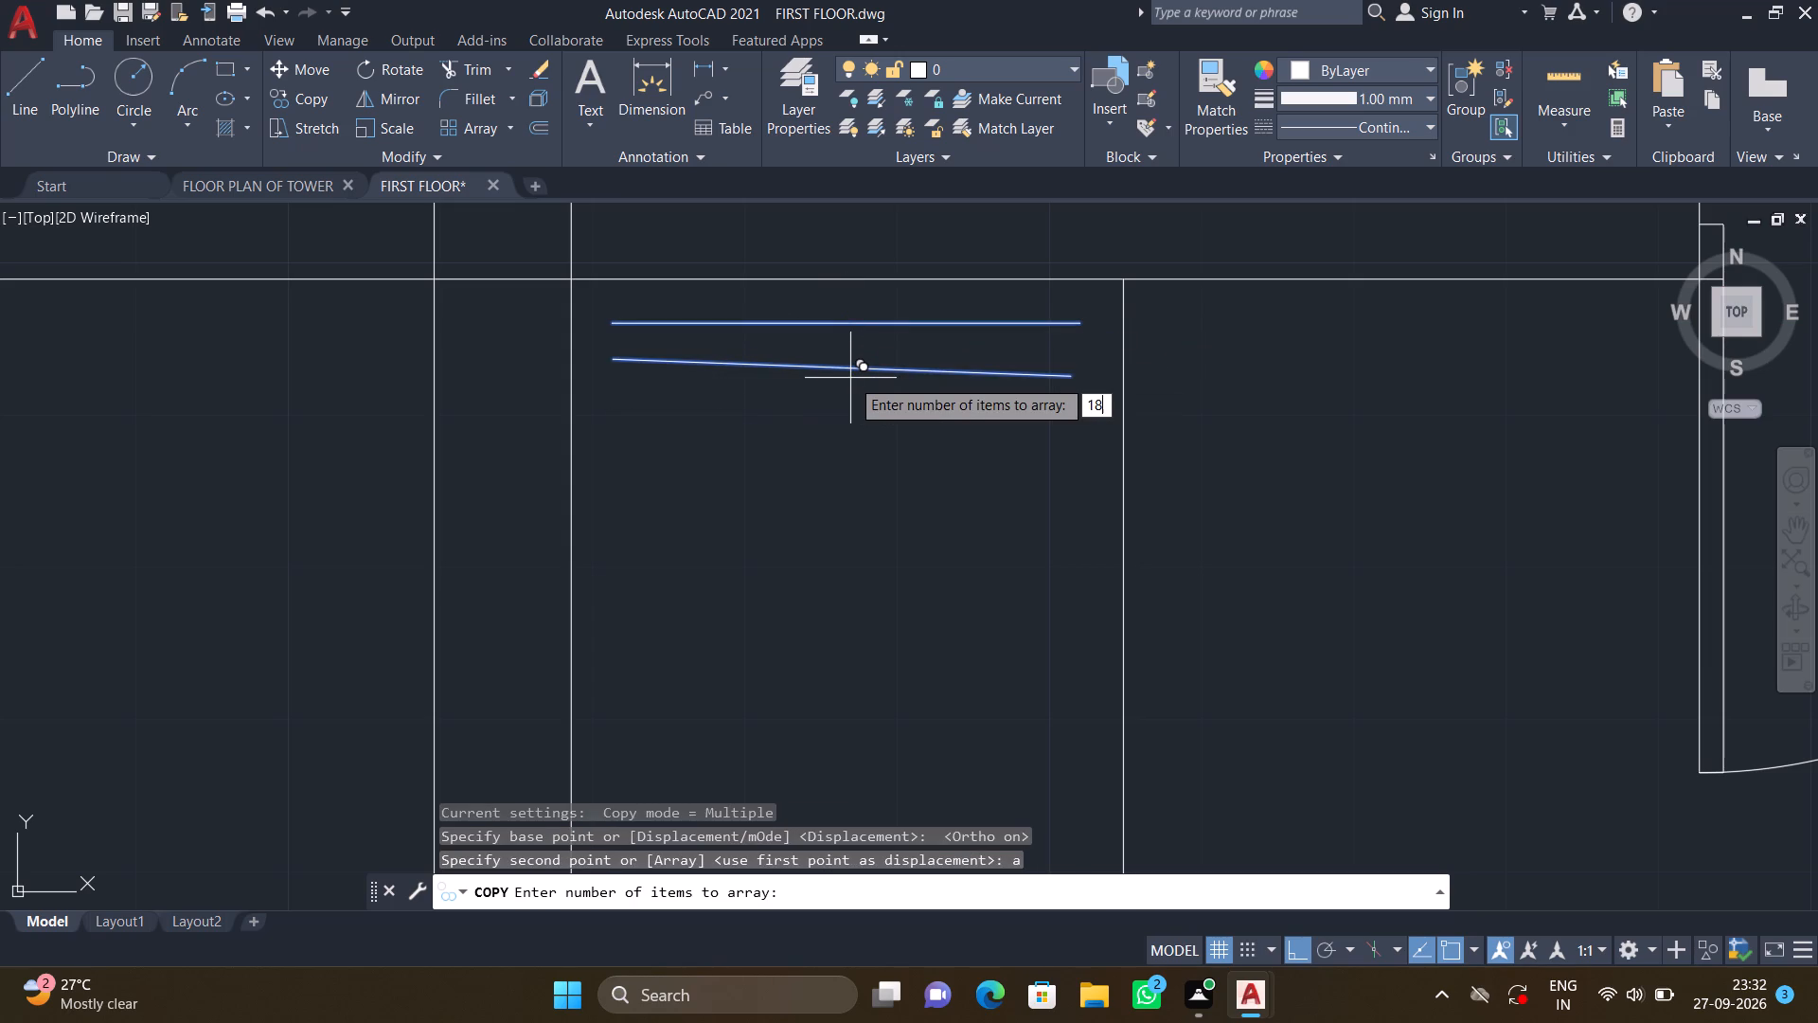
pyautogui.press('Return')
pyautogui.scroll(-2, 846, 394)
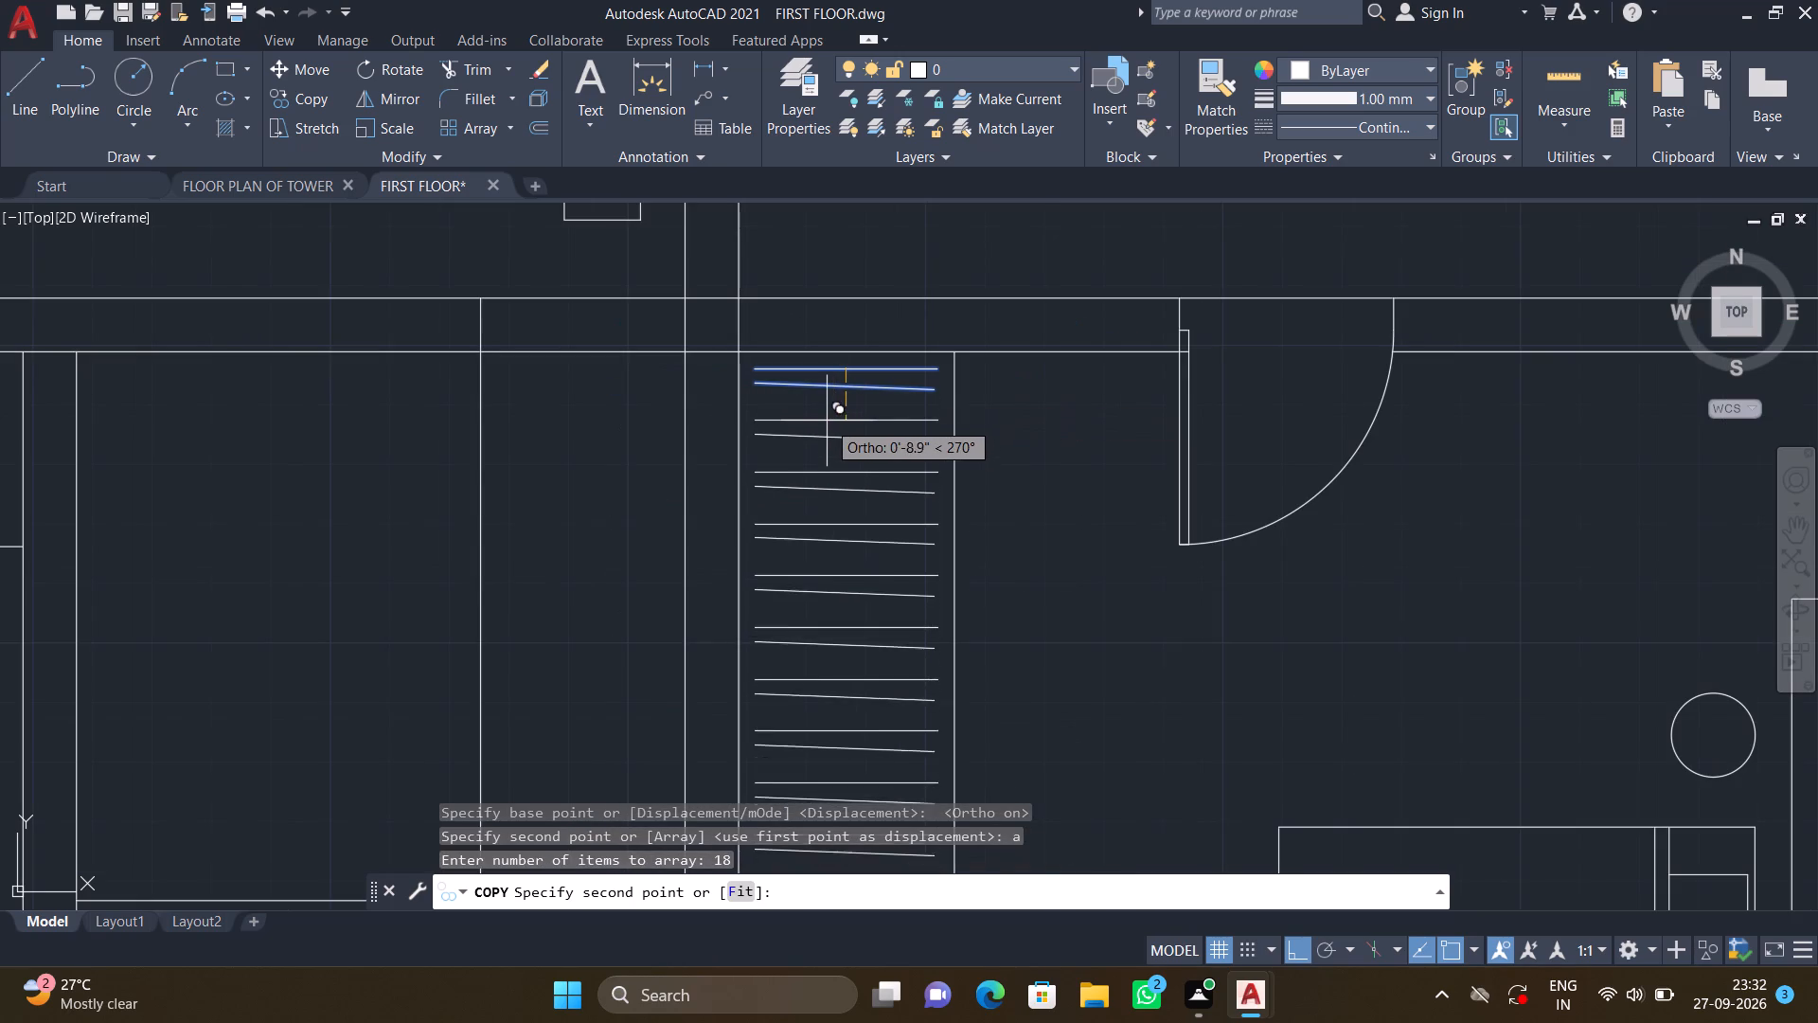
pyautogui.scroll(-1, 831, 403)
pyautogui.moveTo(829, 395); pyautogui.dragTo(816, 255, button='middle')
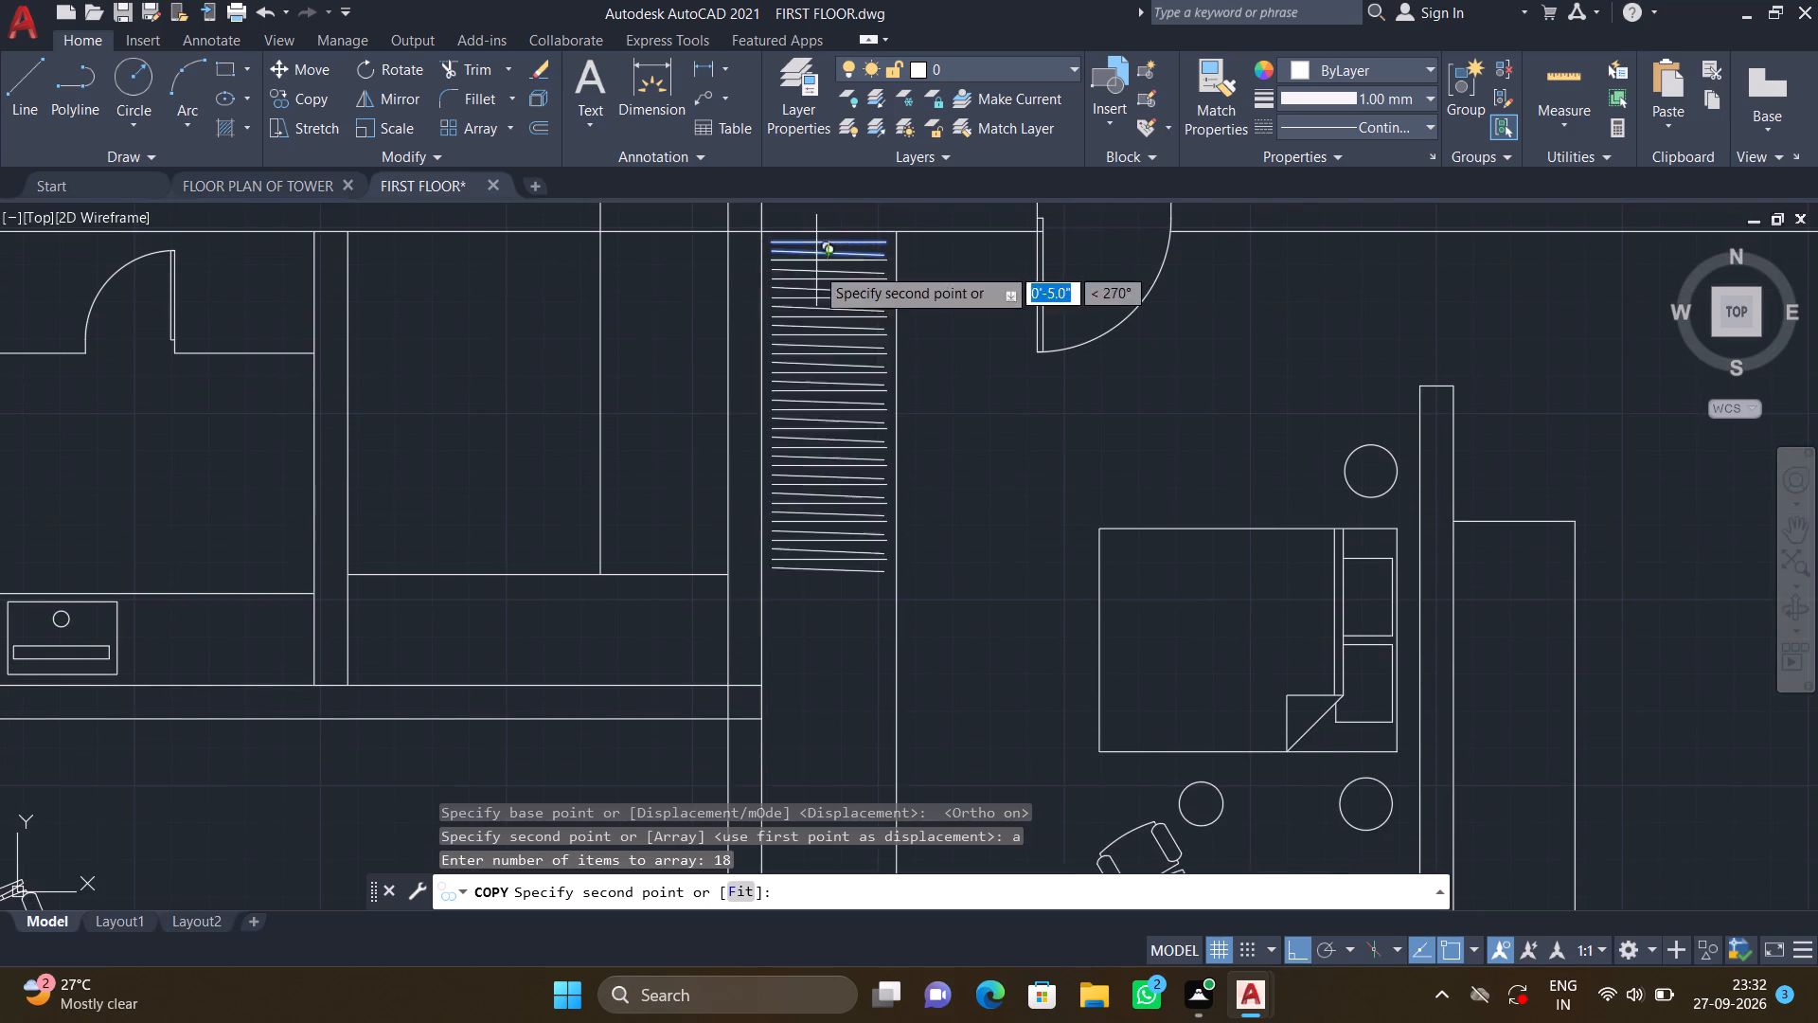
pyautogui.moveTo(812, 274); pyautogui.dragTo(797, 180, button='middle')
pyautogui.scroll(-3, 798, 203)
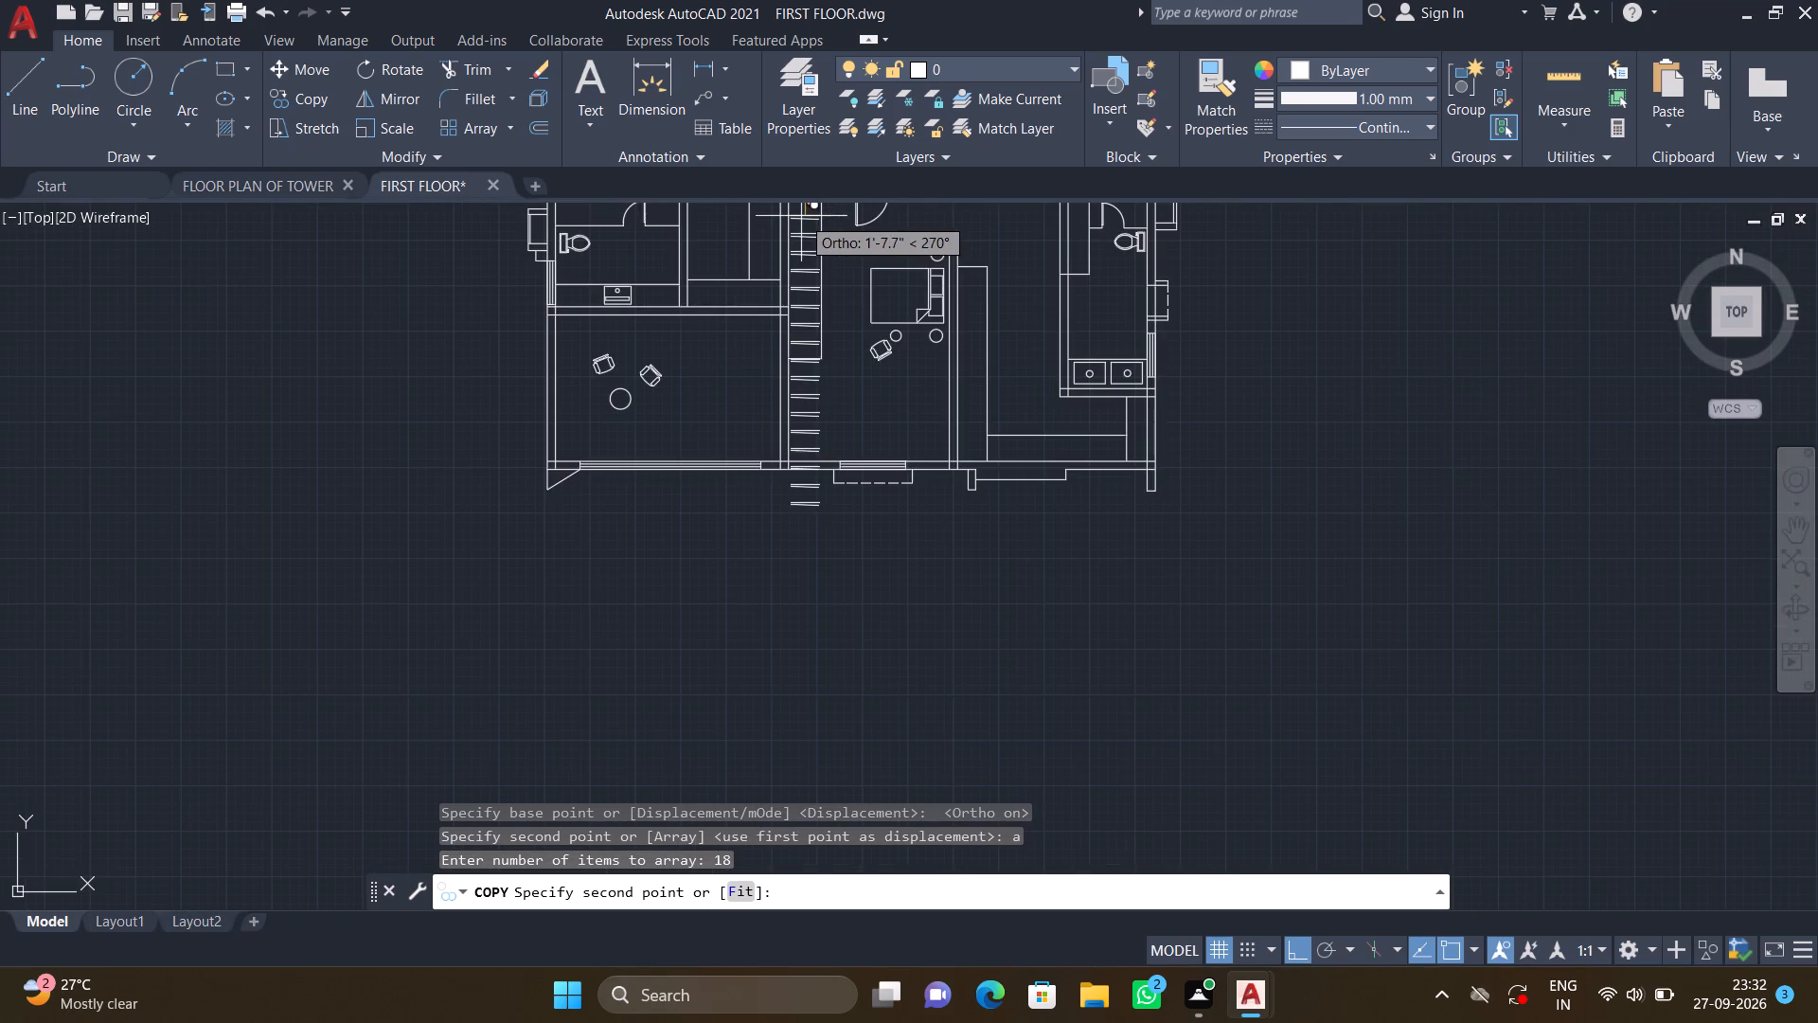
pyautogui.moveTo(810, 241); pyautogui.dragTo(835, 404, button='middle')
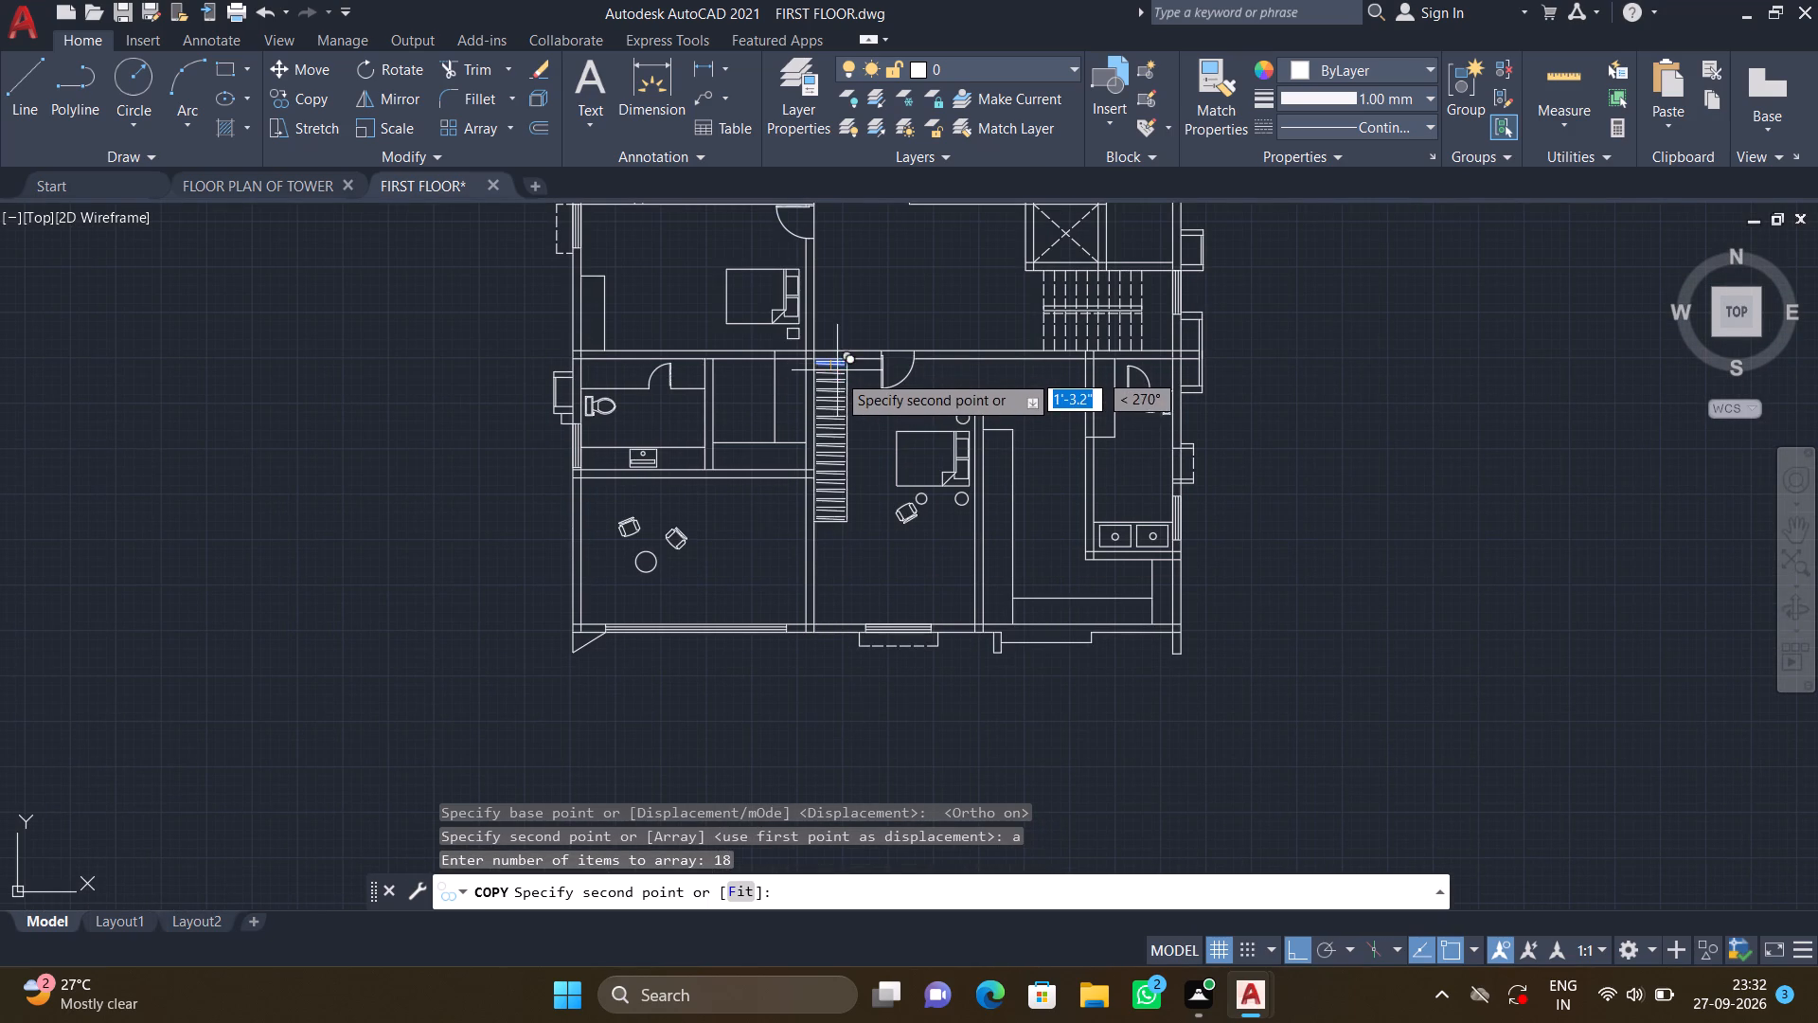
pyautogui.scroll(1, 837, 375)
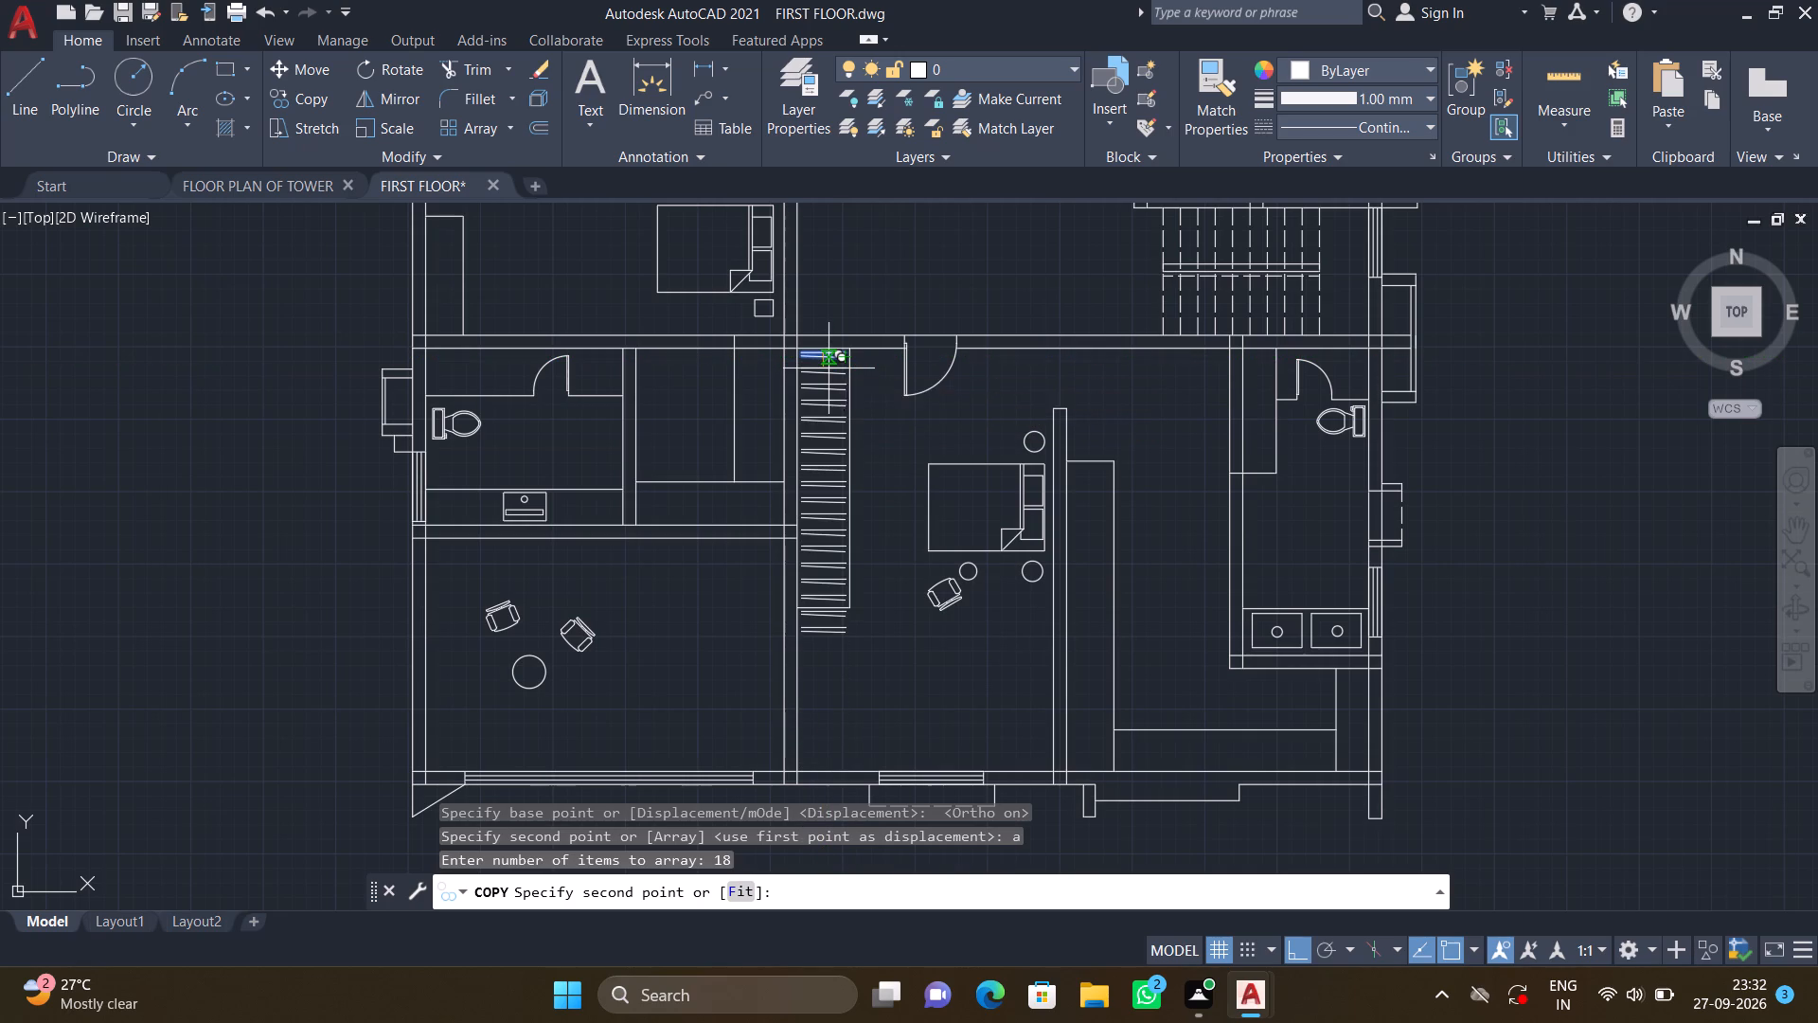
pyautogui.scroll(1, 829, 368)
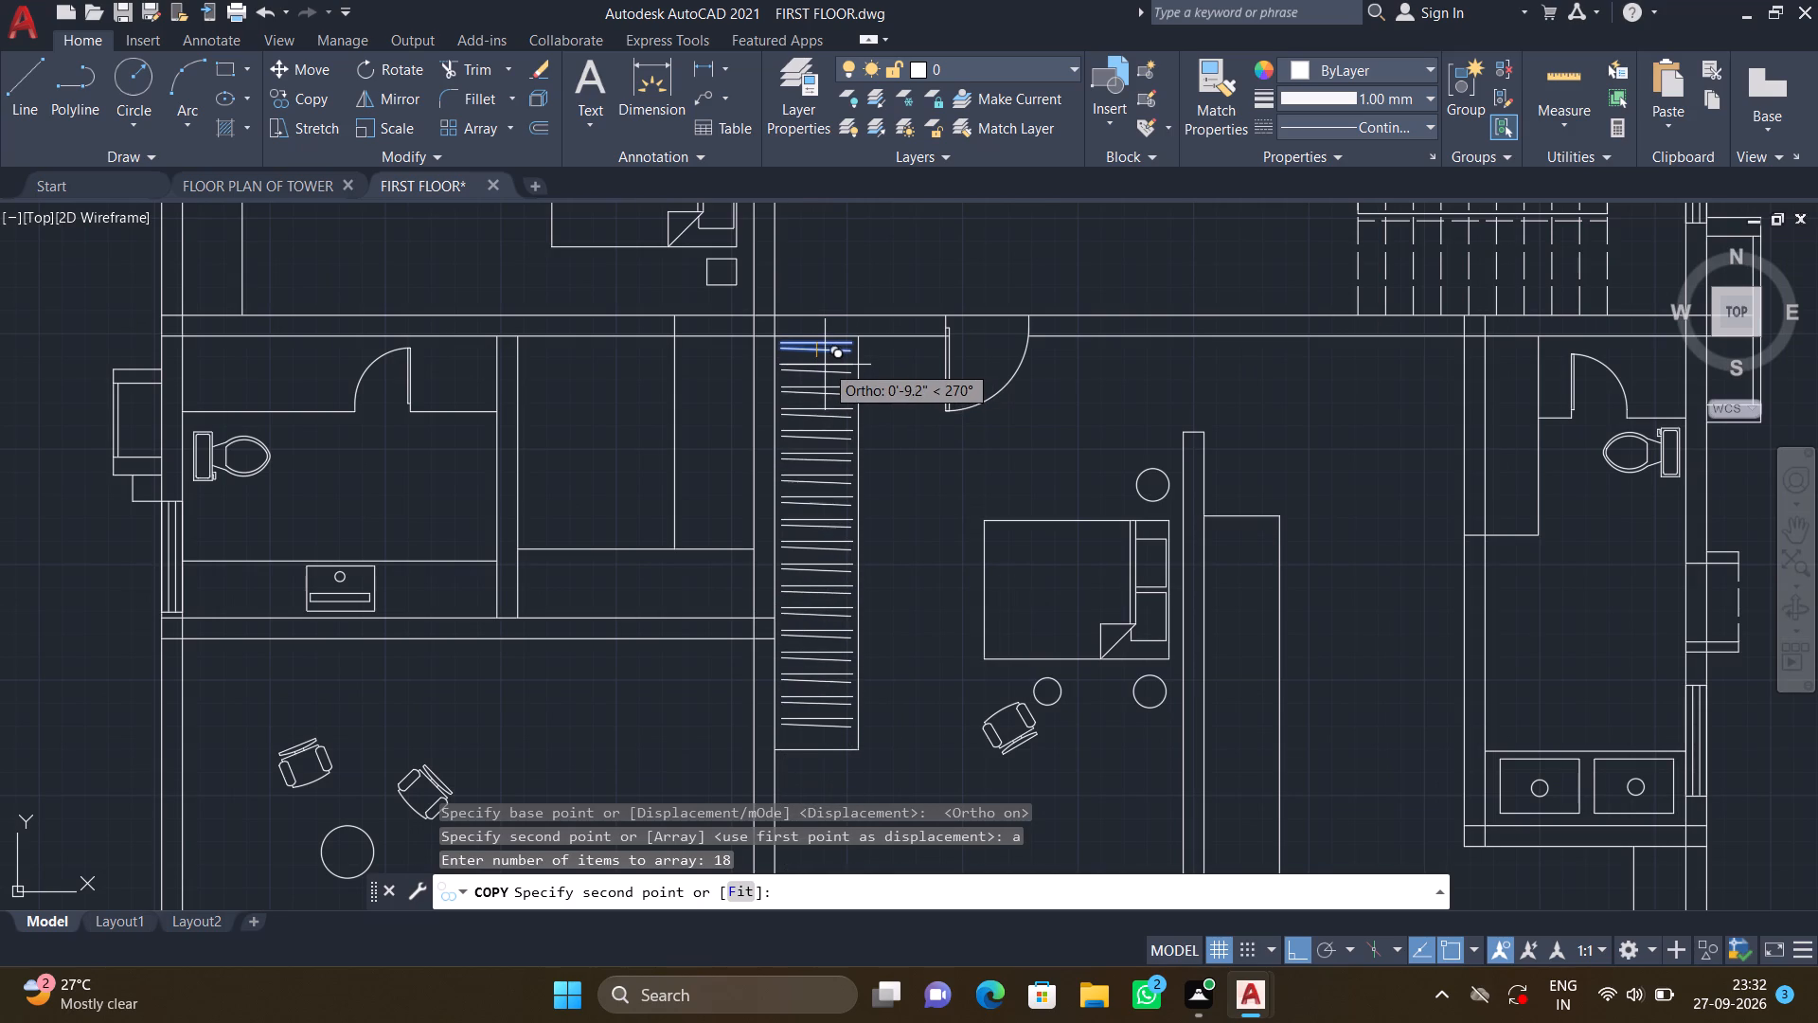
pyautogui.click(825, 365)
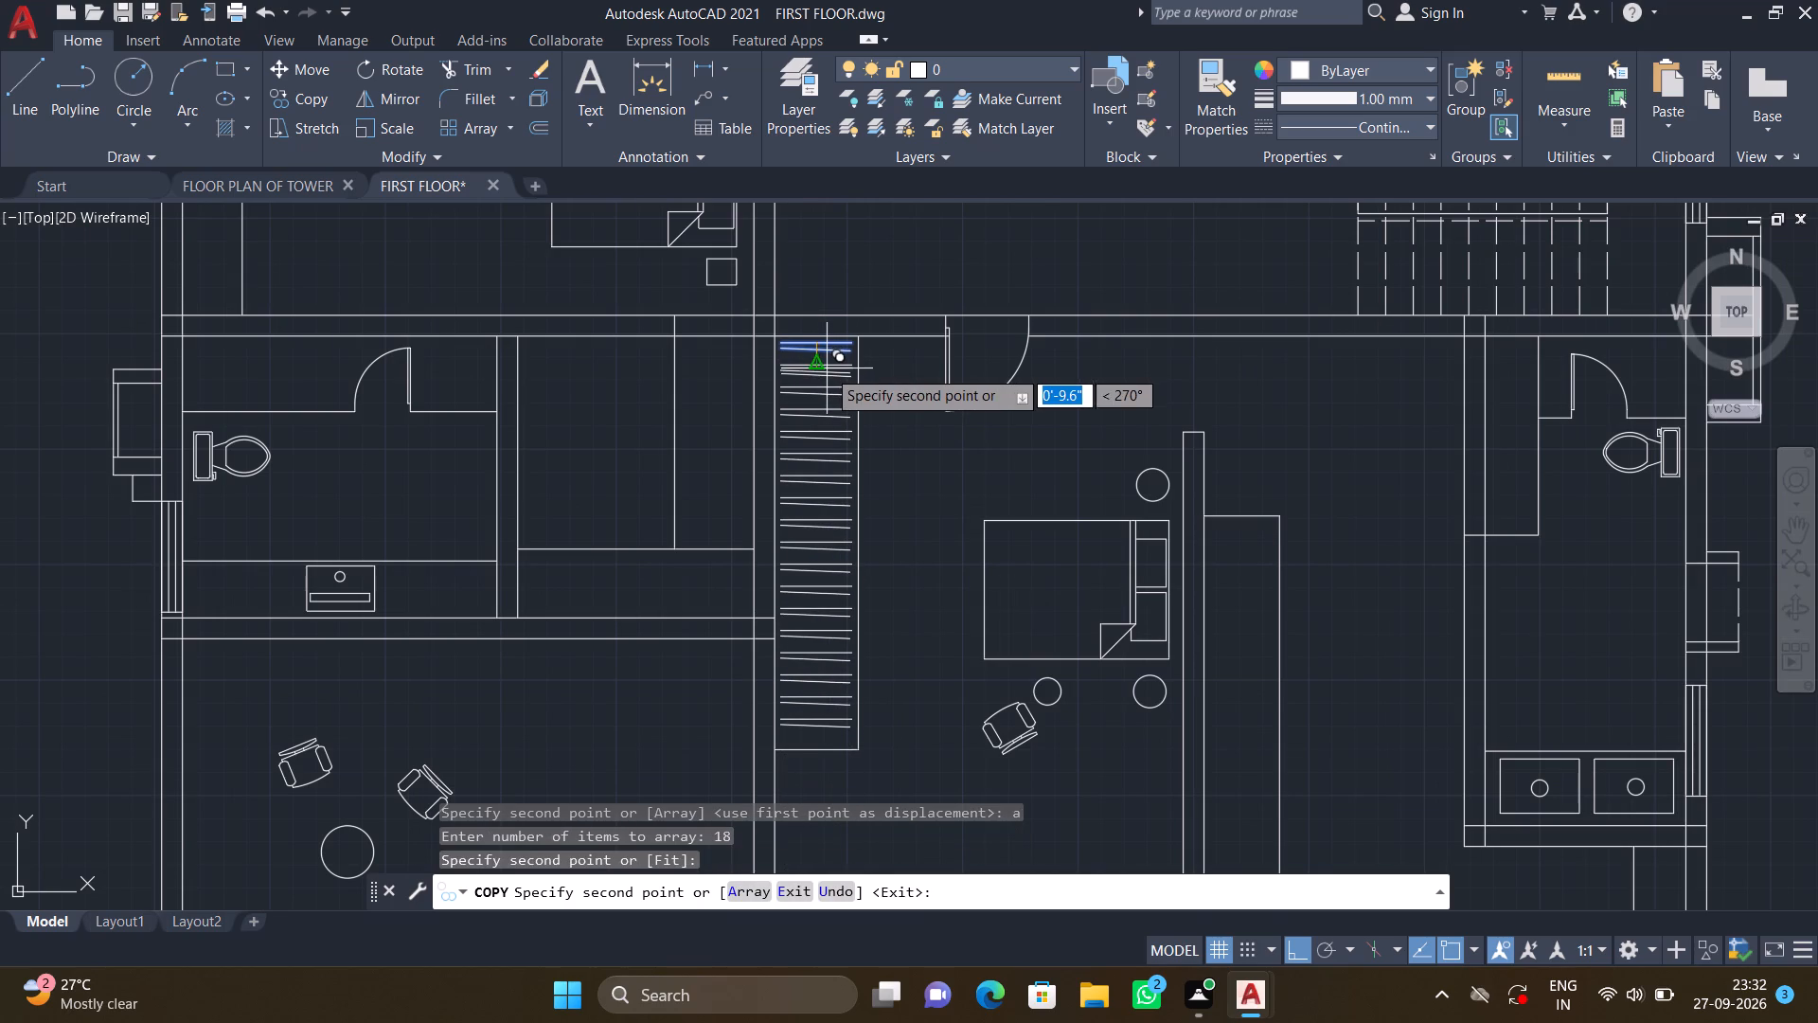
# With Ortho on, draw a vertical hanging-rod line through the hanger lines, from just below the central bedroom wardrobe's top to just above its bottom edge.
pyautogui.press('Return')
pyautogui.moveTo(809, 454); pyautogui.dragTo(860, 429, button='middle')
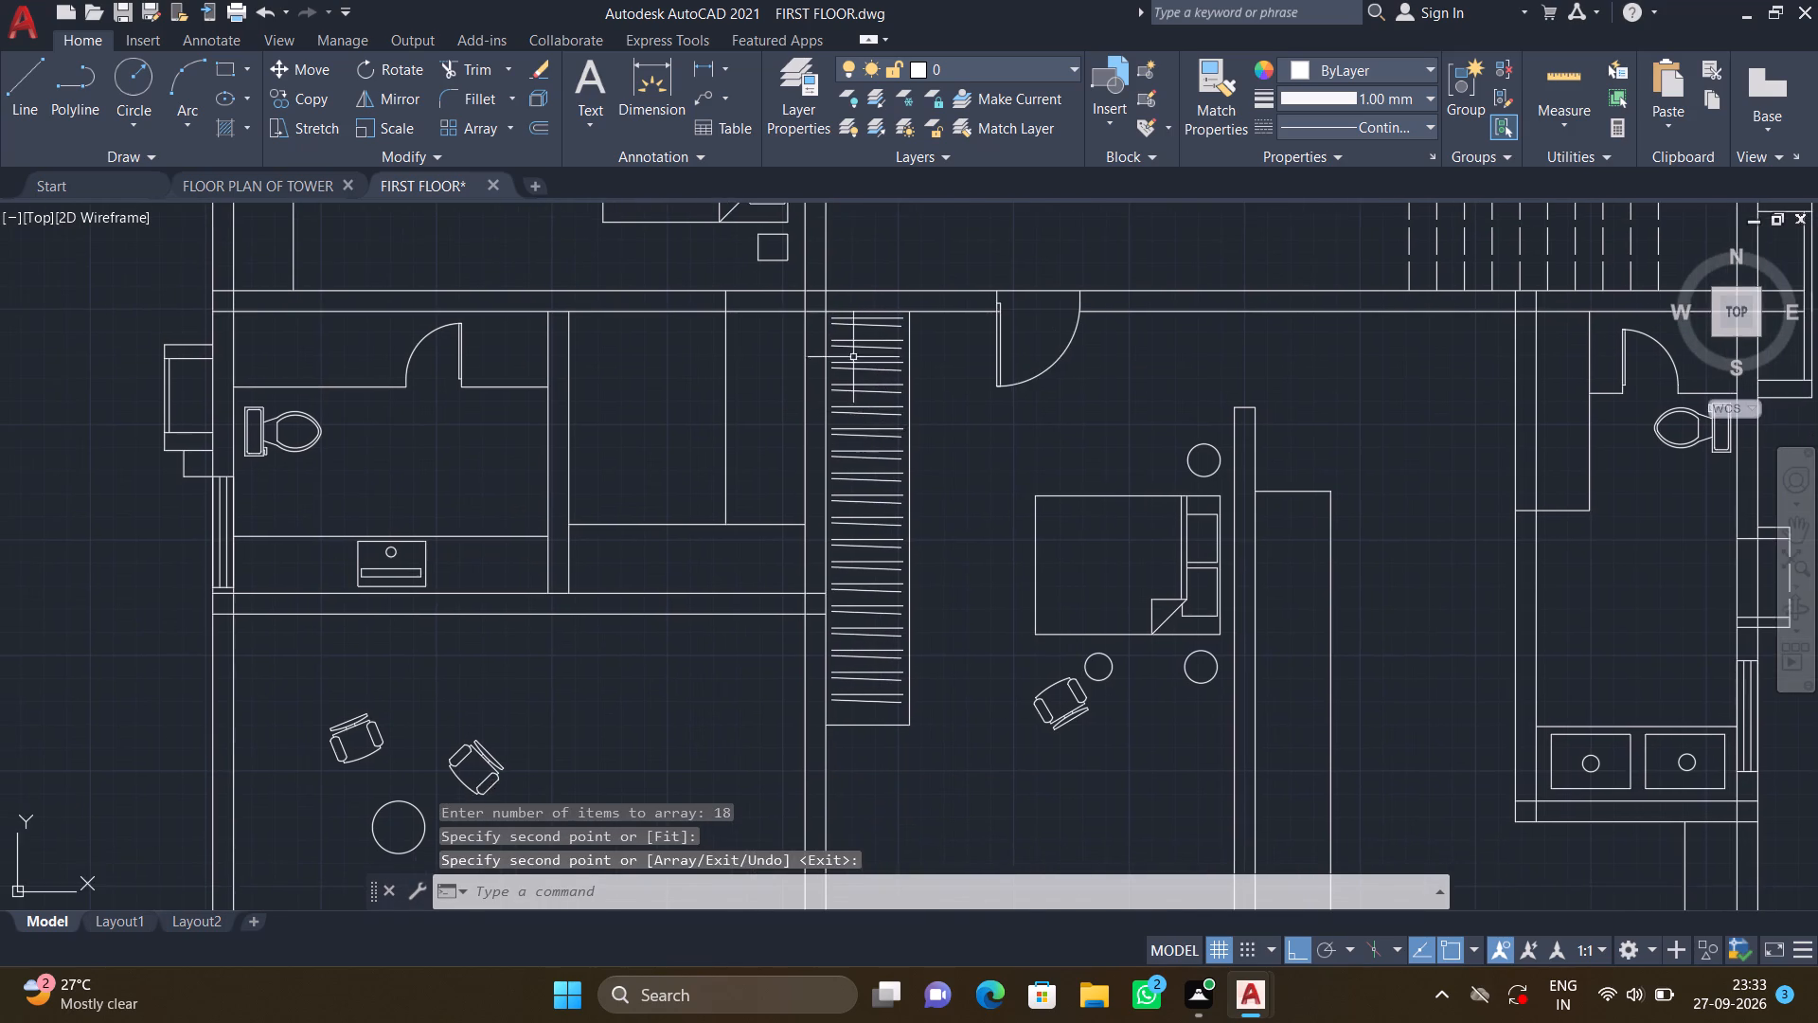
pyautogui.scroll(3, 864, 346)
pyautogui.press('l')
pyautogui.press('Return')
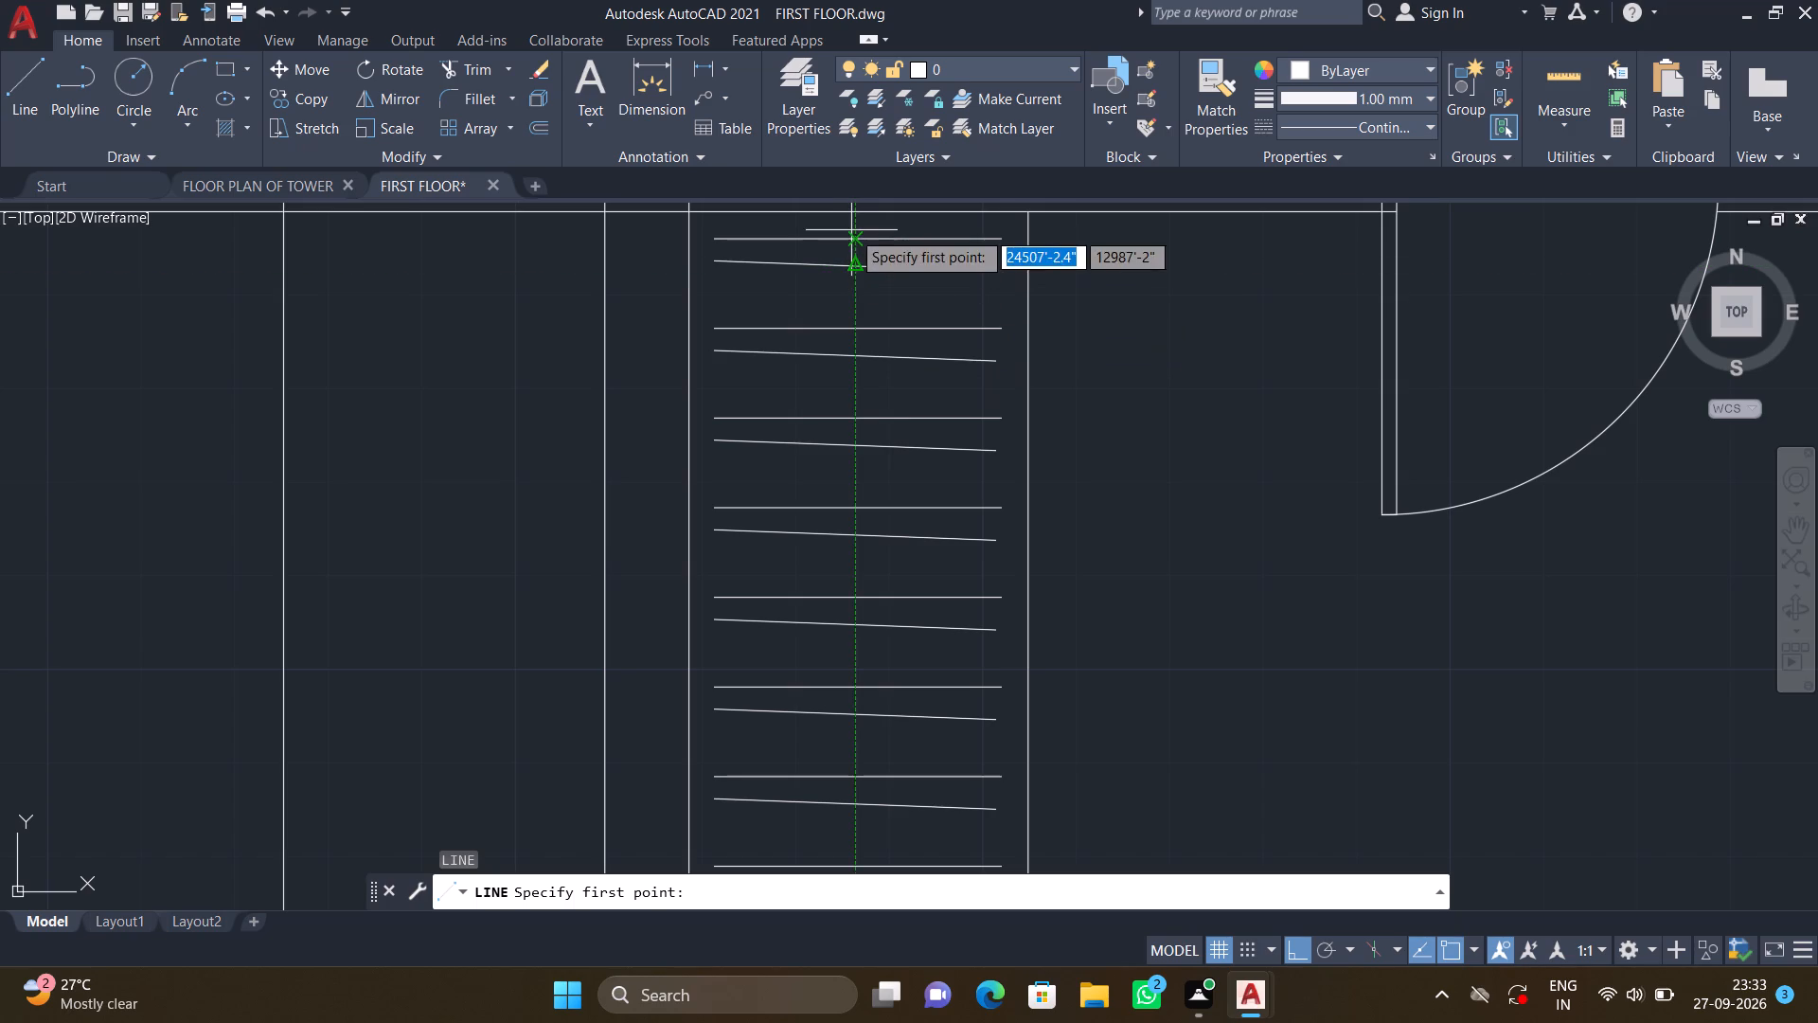
pyautogui.scroll(3, 851, 230)
pyautogui.moveTo(855, 269); pyautogui.dragTo(875, 430, button='middle')
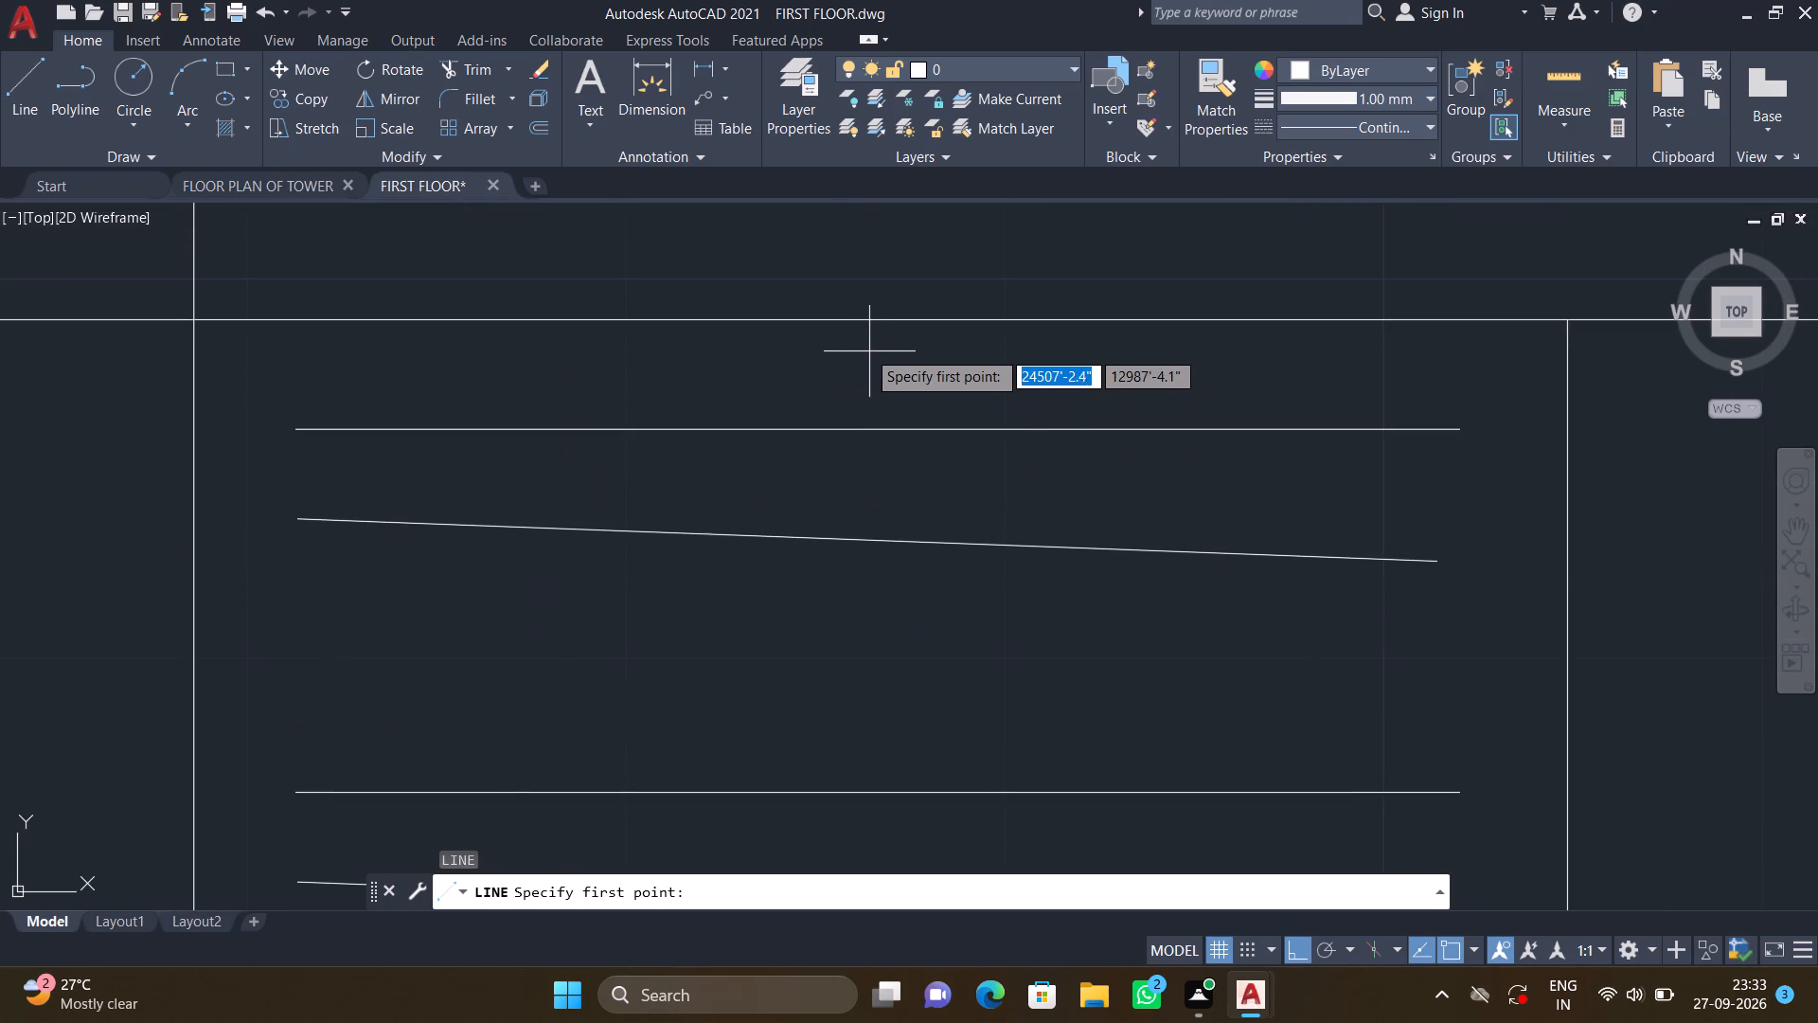
pyautogui.click(875, 352)
pyautogui.scroll(-4, 874, 581)
pyautogui.moveTo(869, 705); pyautogui.dragTo(867, 608, button='middle')
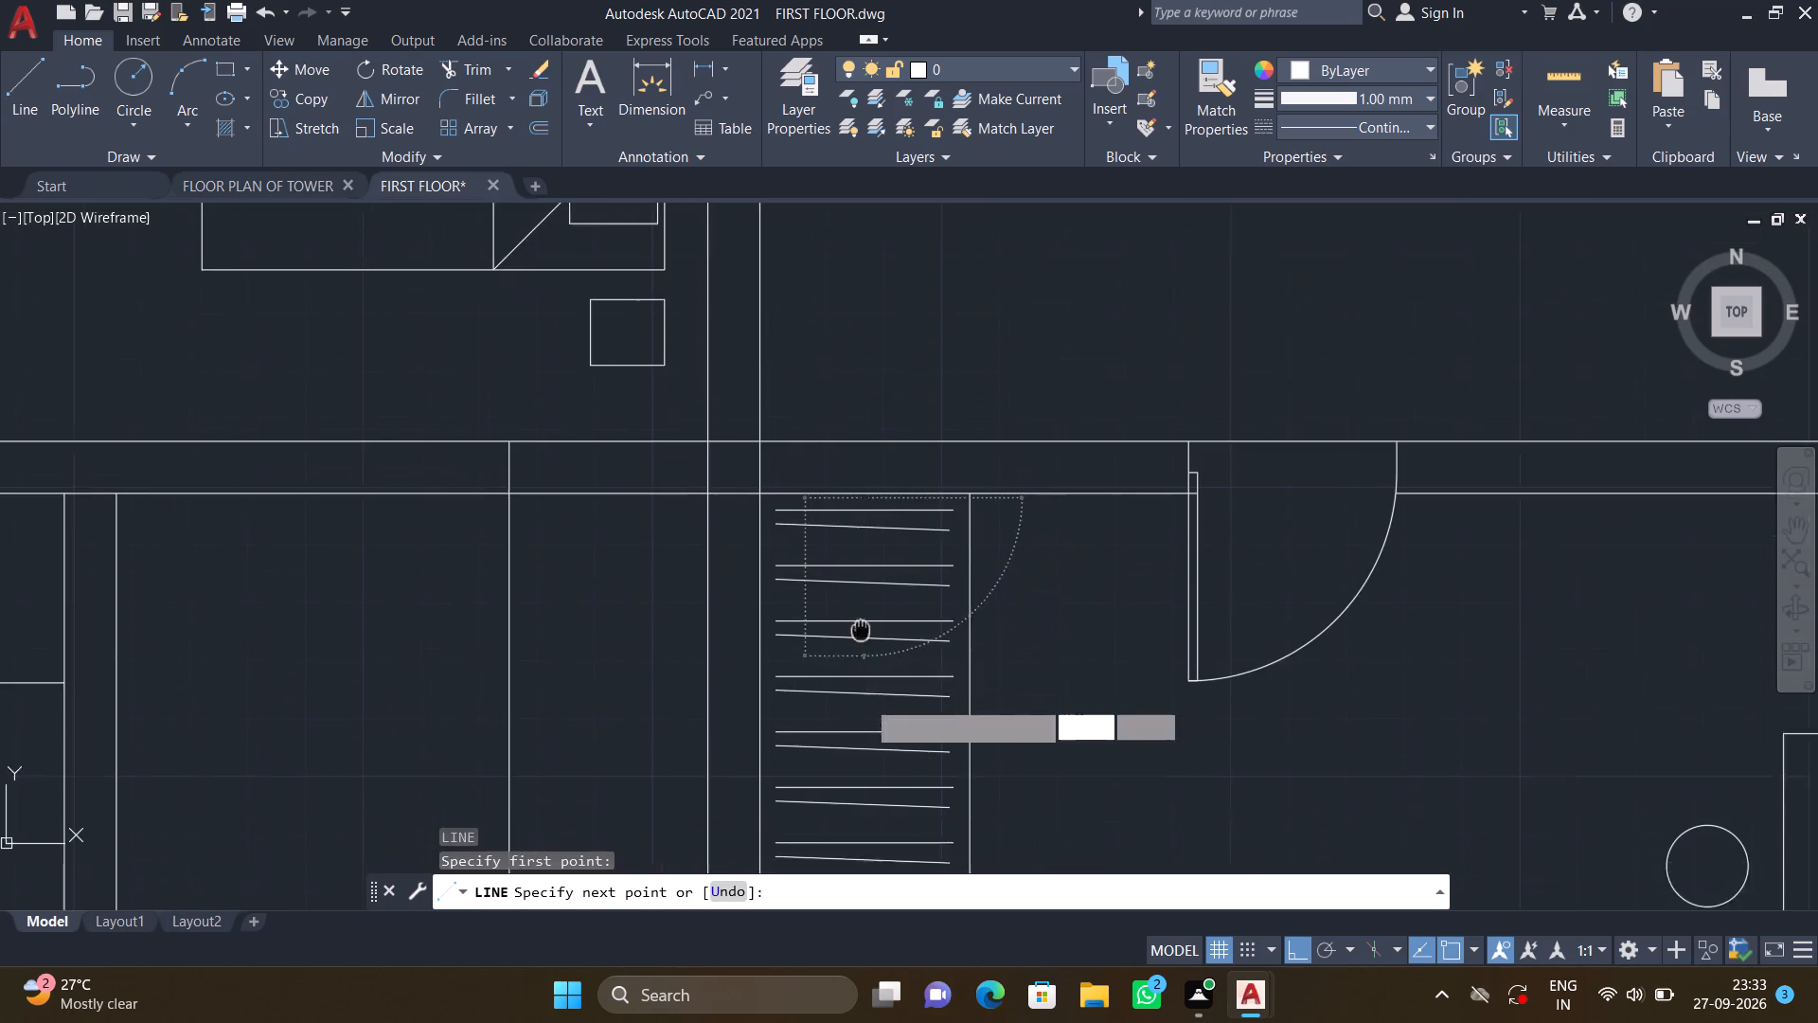
pyautogui.moveTo(867, 608); pyautogui.dragTo(876, 359, button='middle')
pyautogui.scroll(-3, 878, 360)
pyautogui.scroll(4, 879, 533)
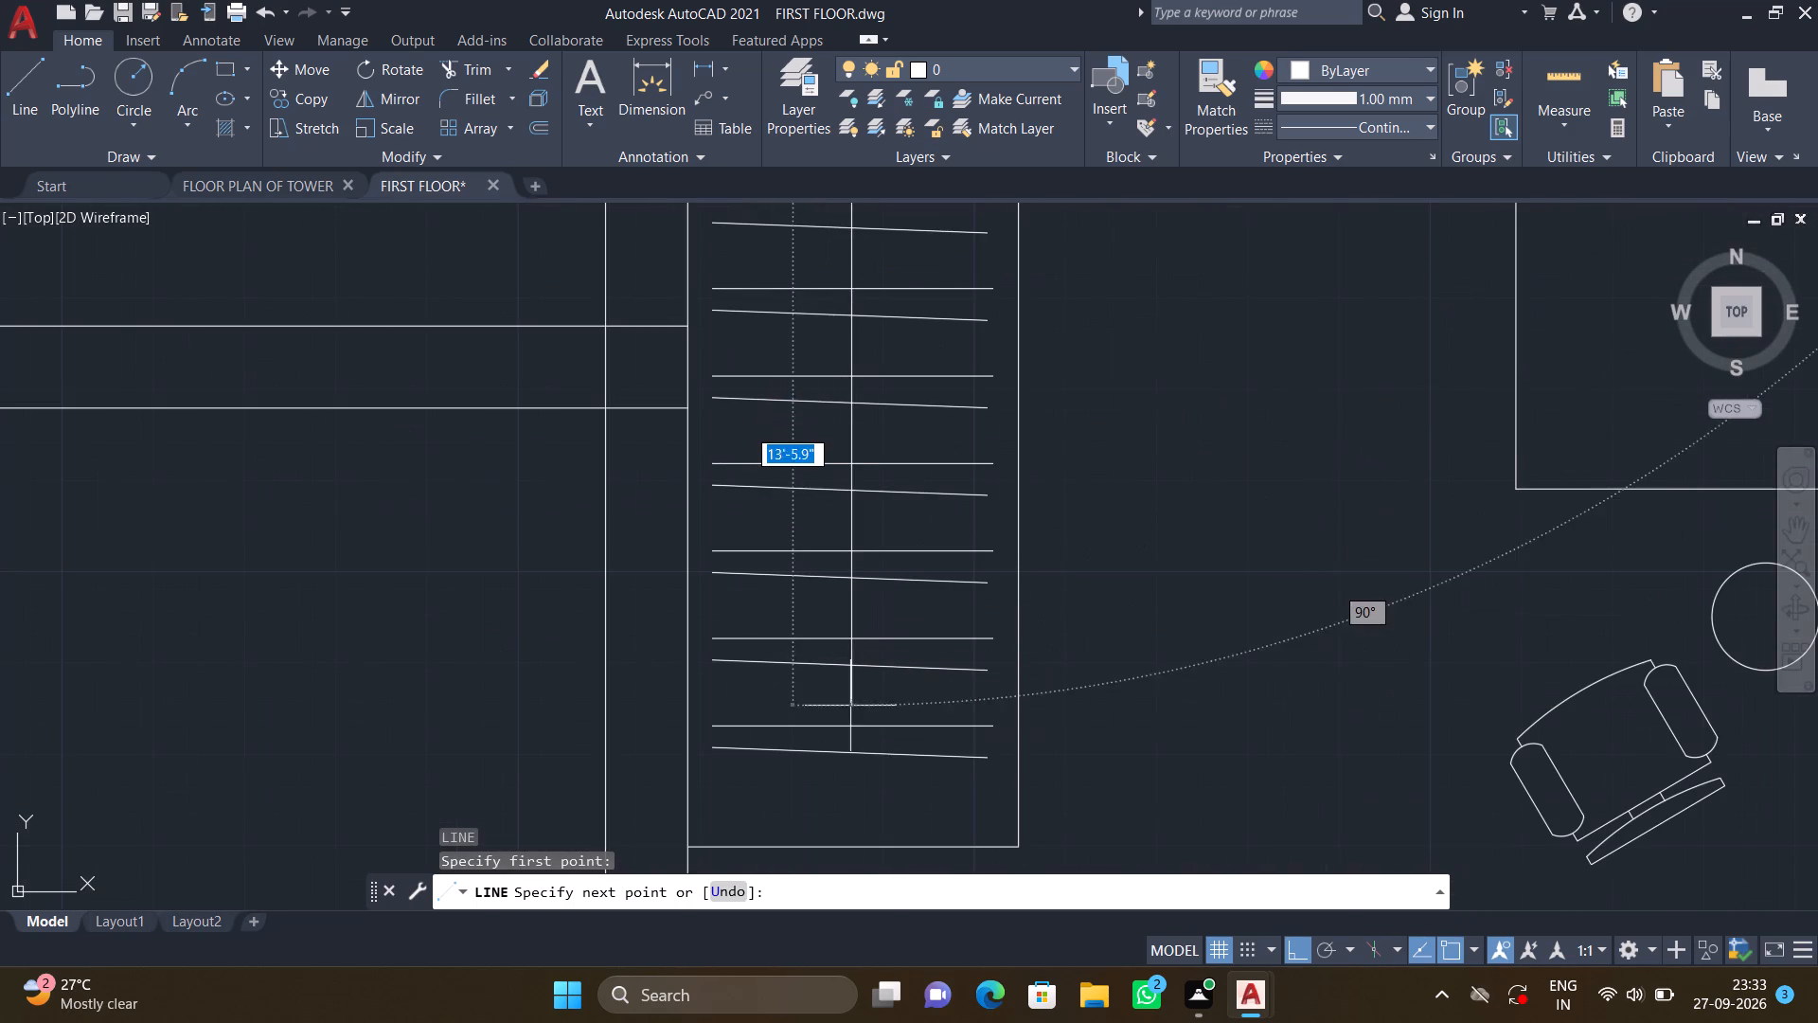
pyautogui.click(848, 798)
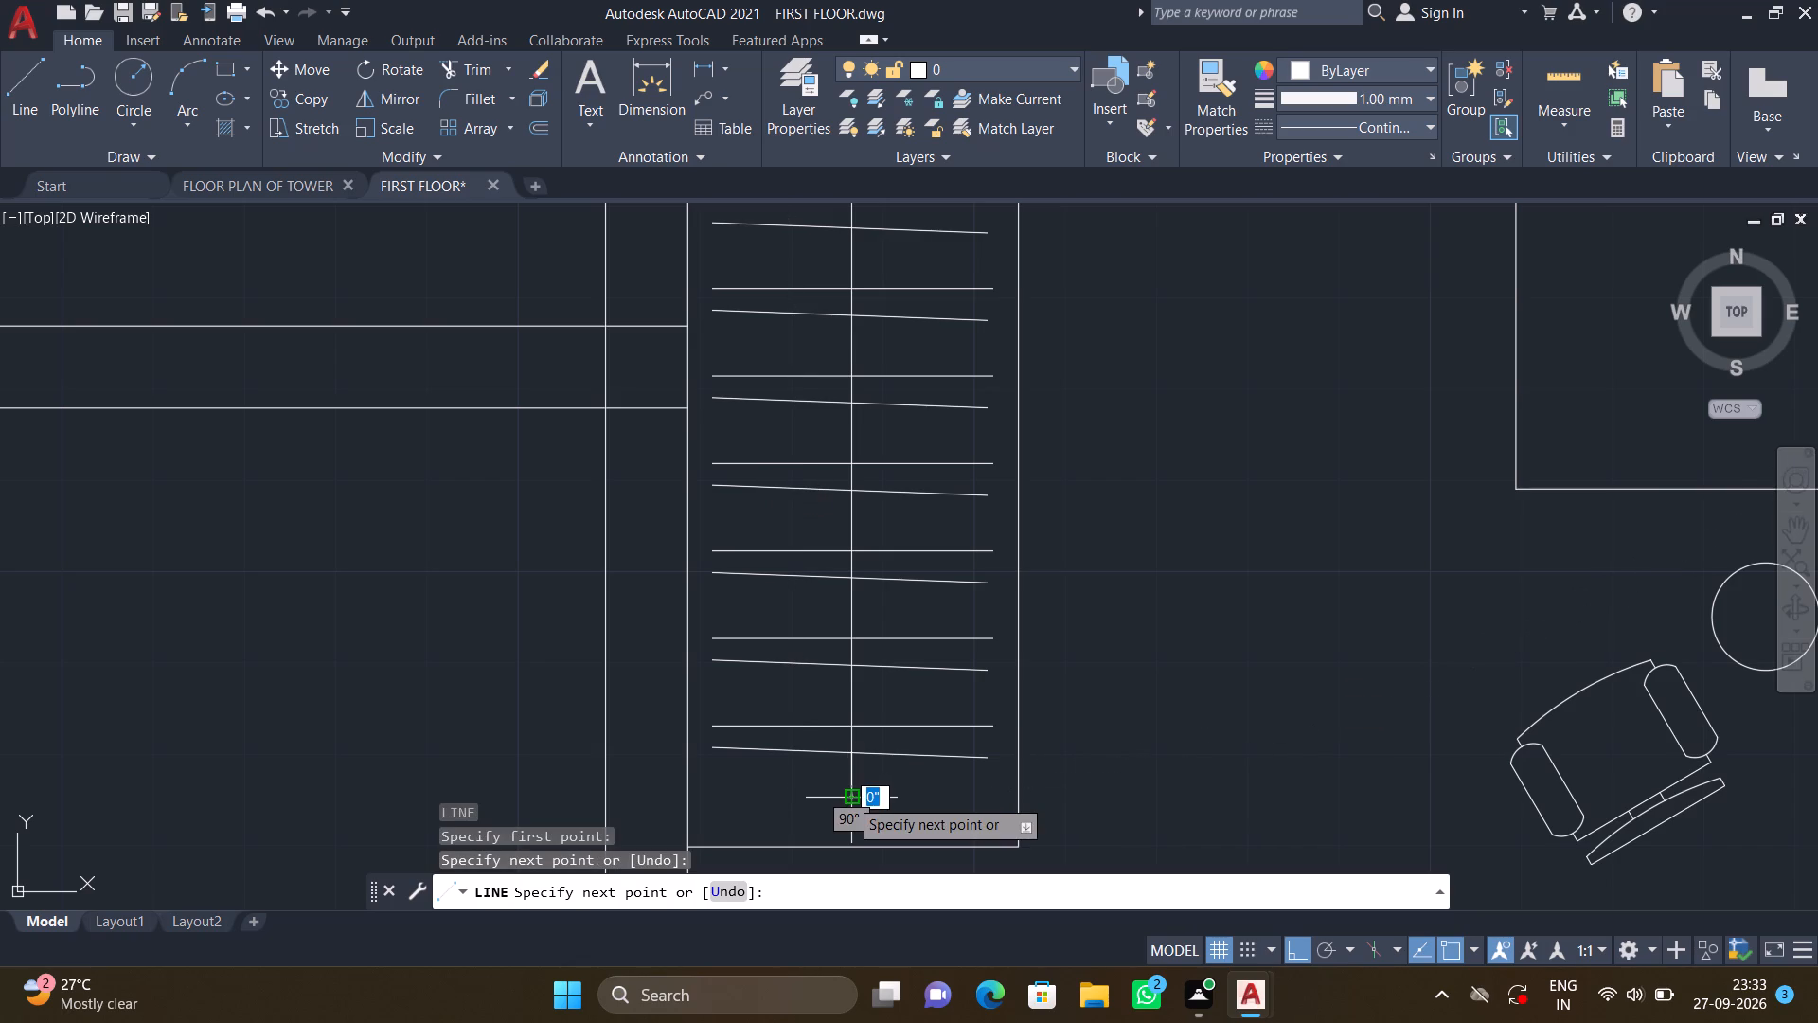
pyautogui.press('Return')
# With Ortho off, copy the central wardrobe's lowest hanger pair about 18'-5" at 327° into the bottom-left corner of the L-shaped wardrobe east of the bedroom.
pyautogui.scroll(-4, 912, 684)
pyautogui.moveTo(889, 595); pyautogui.dragTo(827, 595, button='middle')
pyautogui.scroll(-1, 829, 589)
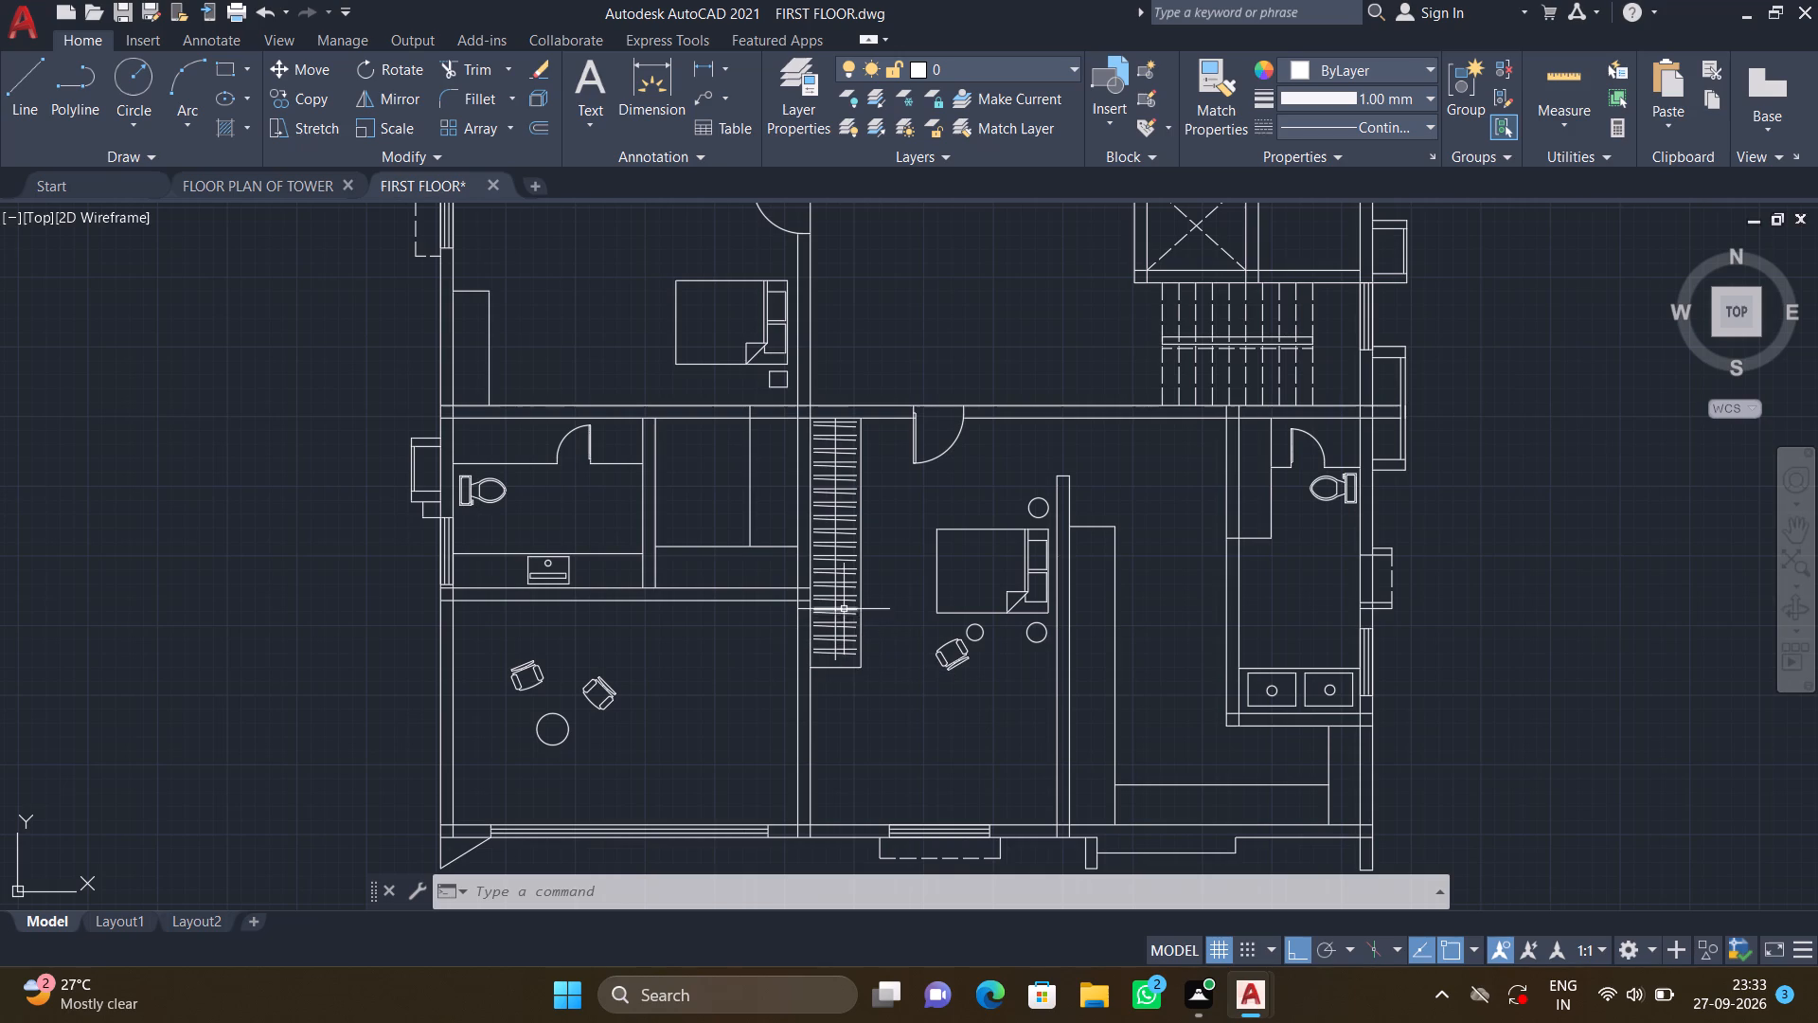
pyautogui.scroll(2, 838, 634)
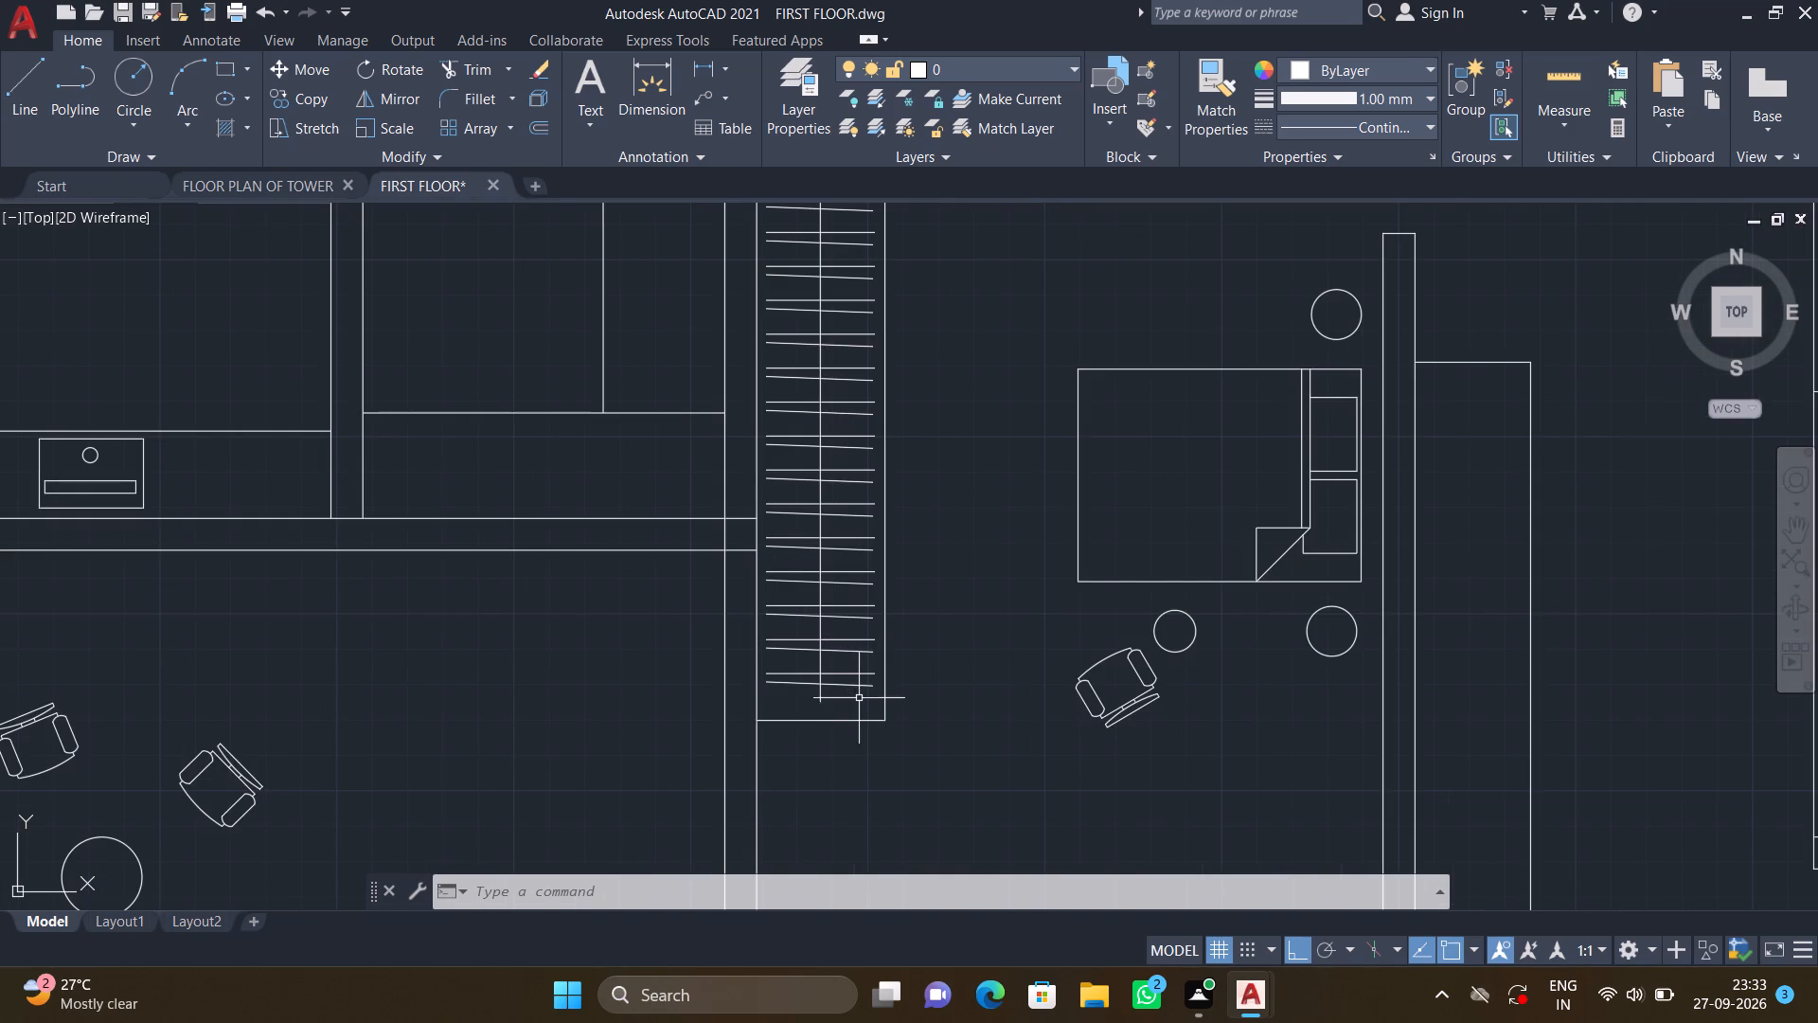
pyautogui.moveTo(864, 705); pyautogui.dragTo(916, 813, button='middle')
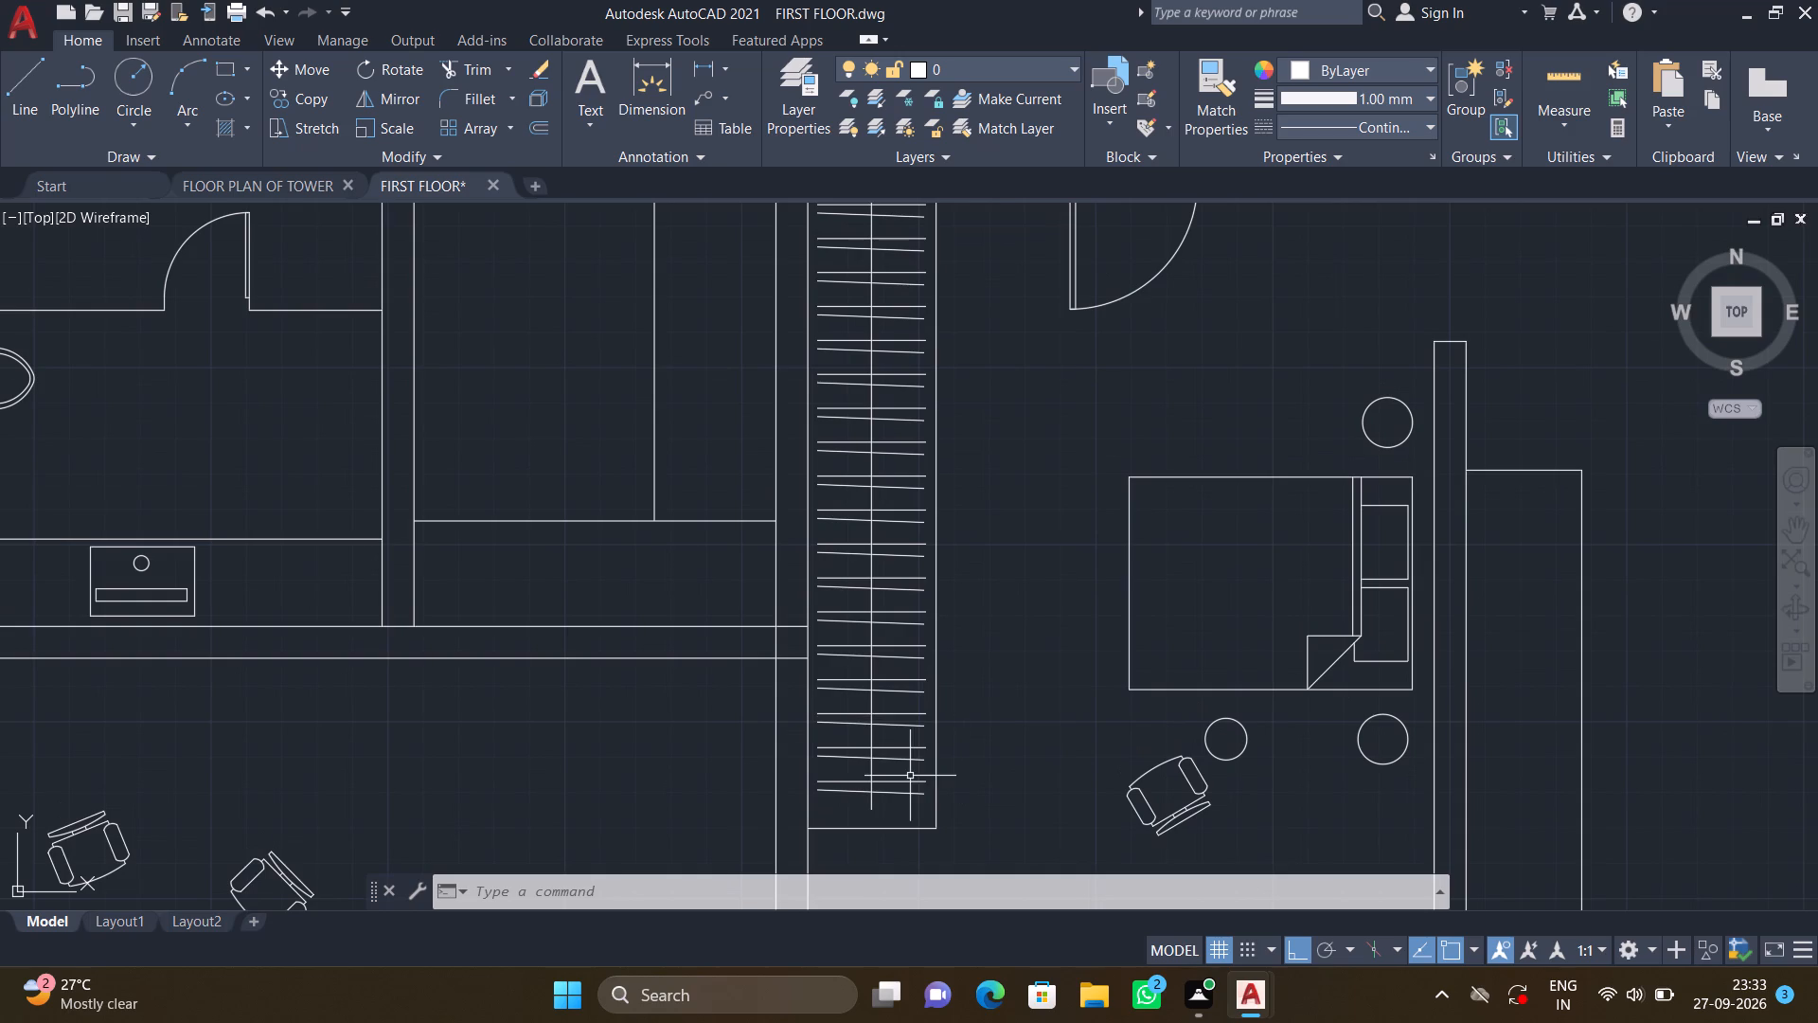
pyautogui.scroll(1, 912, 801)
pyautogui.press('c')
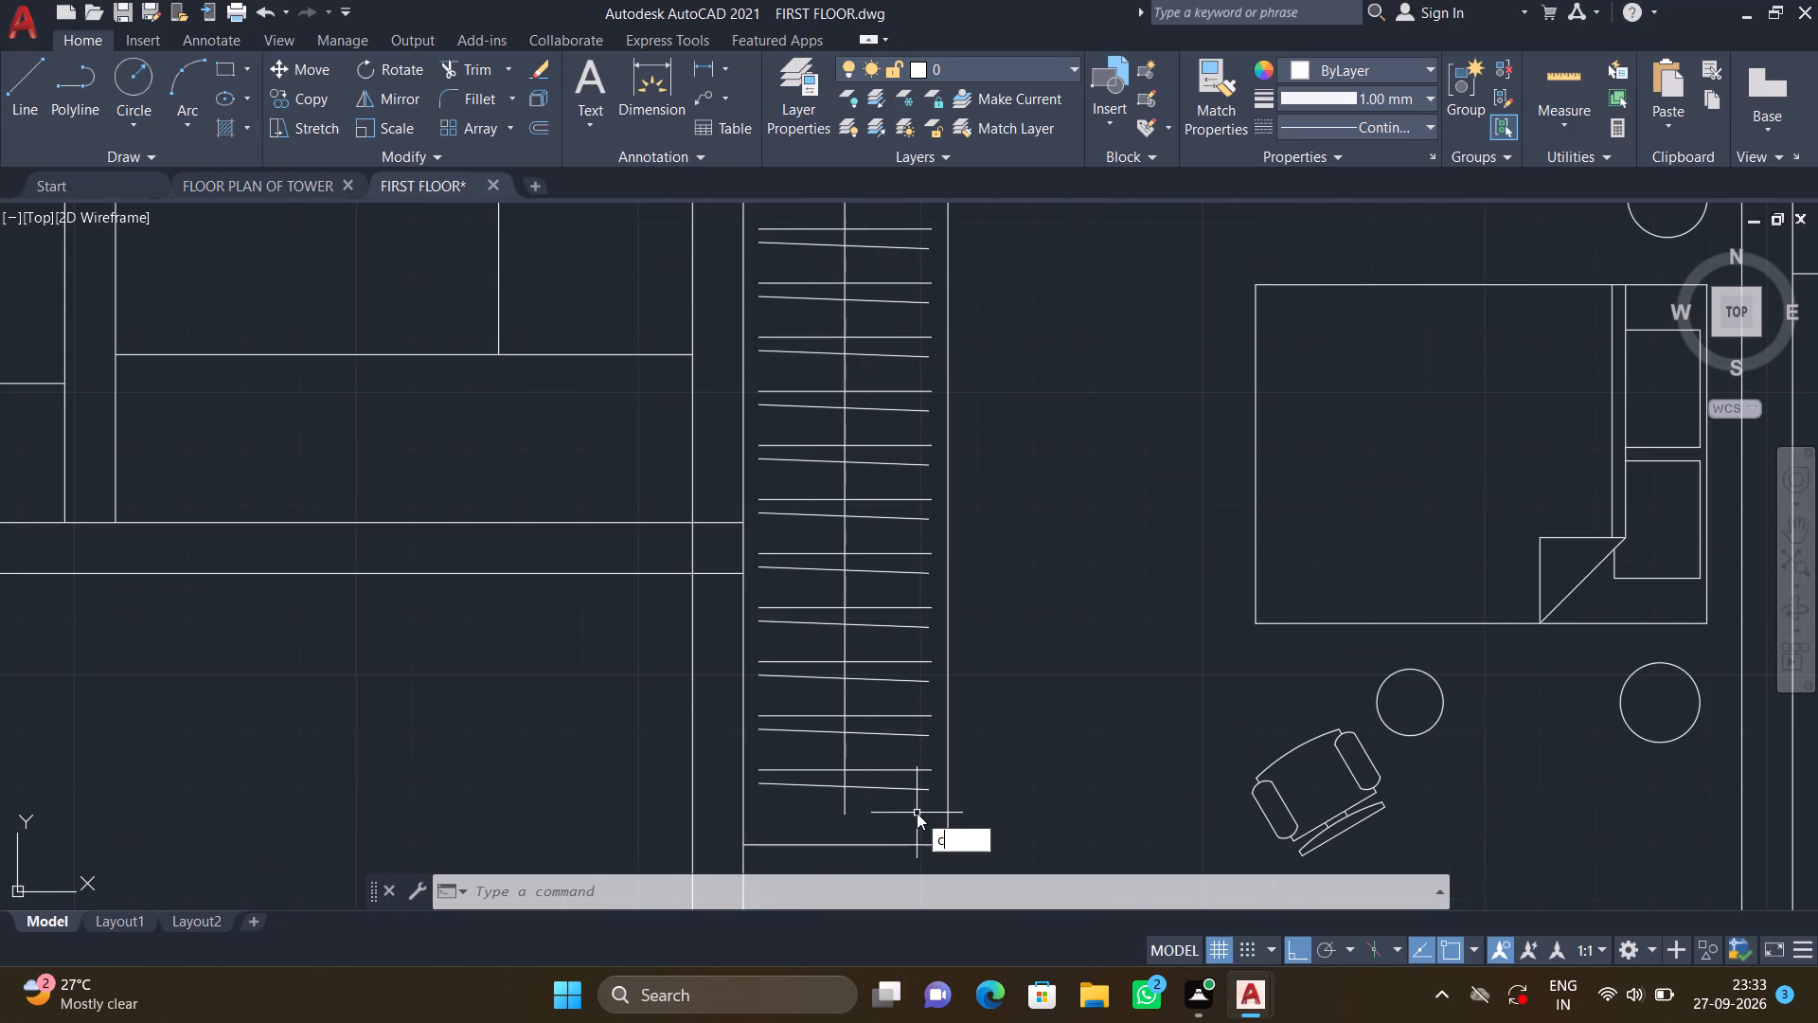
pyautogui.press('o')
pyautogui.press('Return')
pyautogui.click(920, 799)
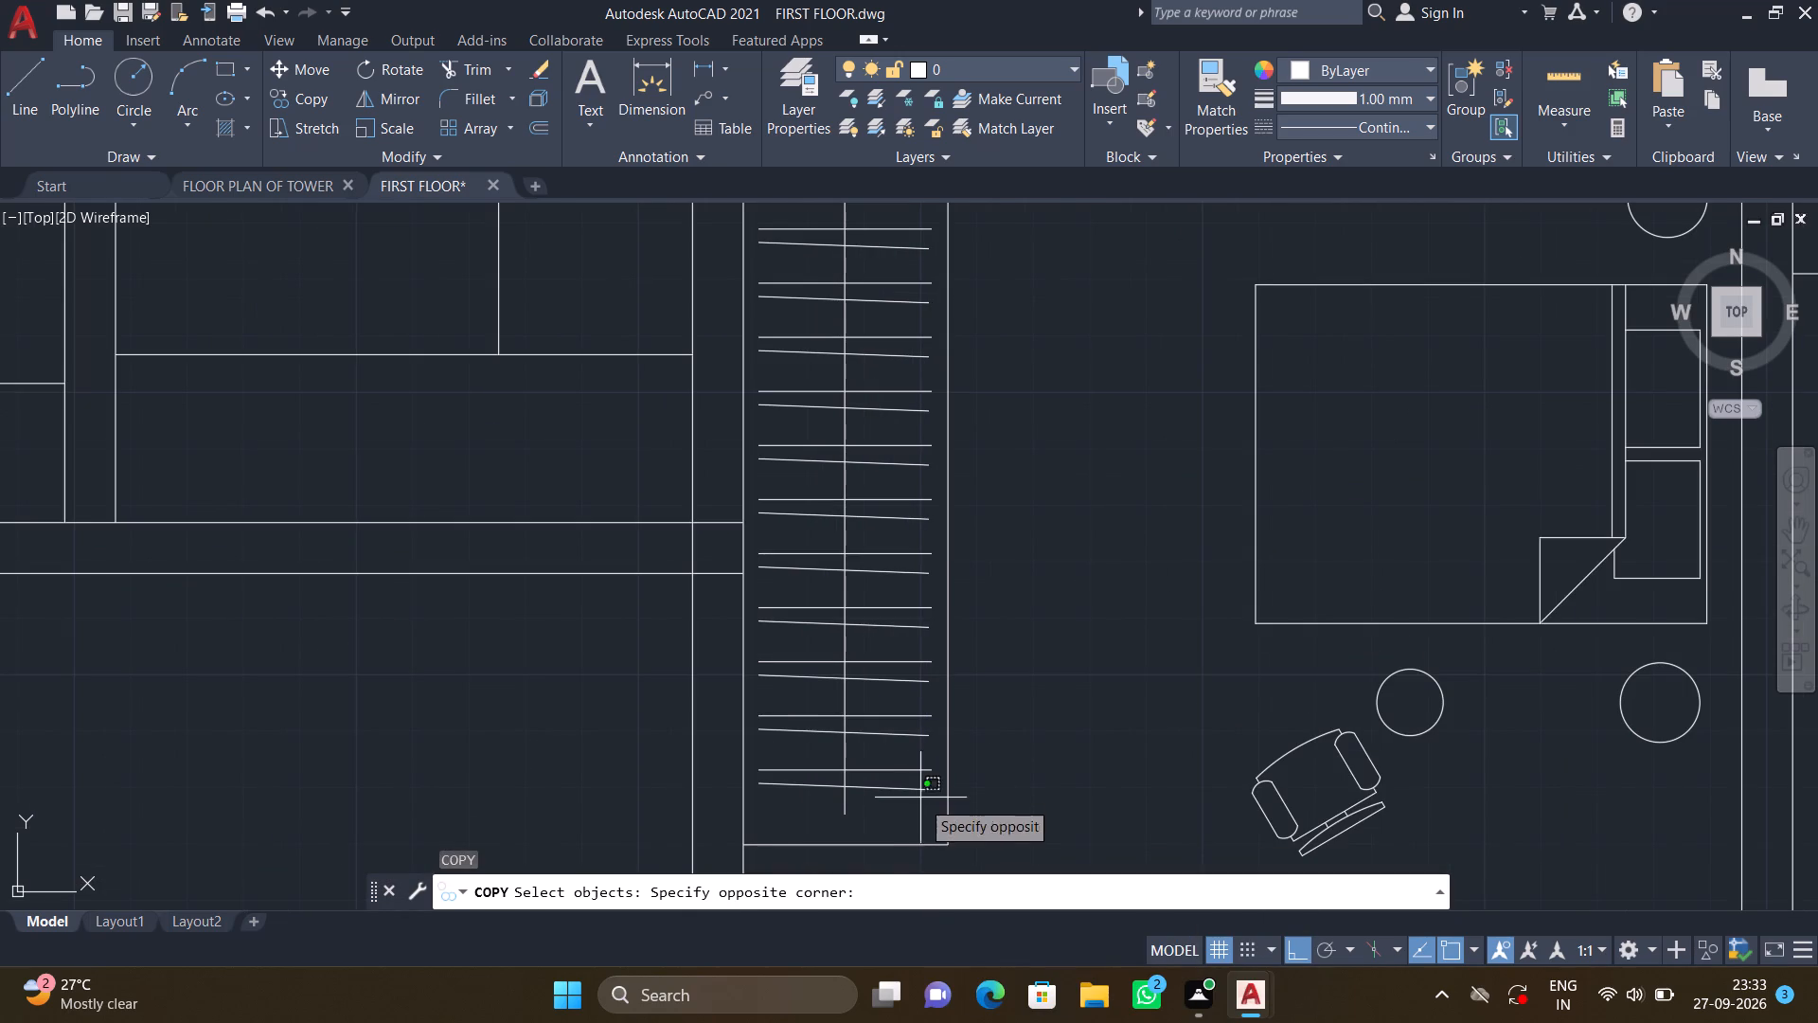
pyautogui.click(885, 754)
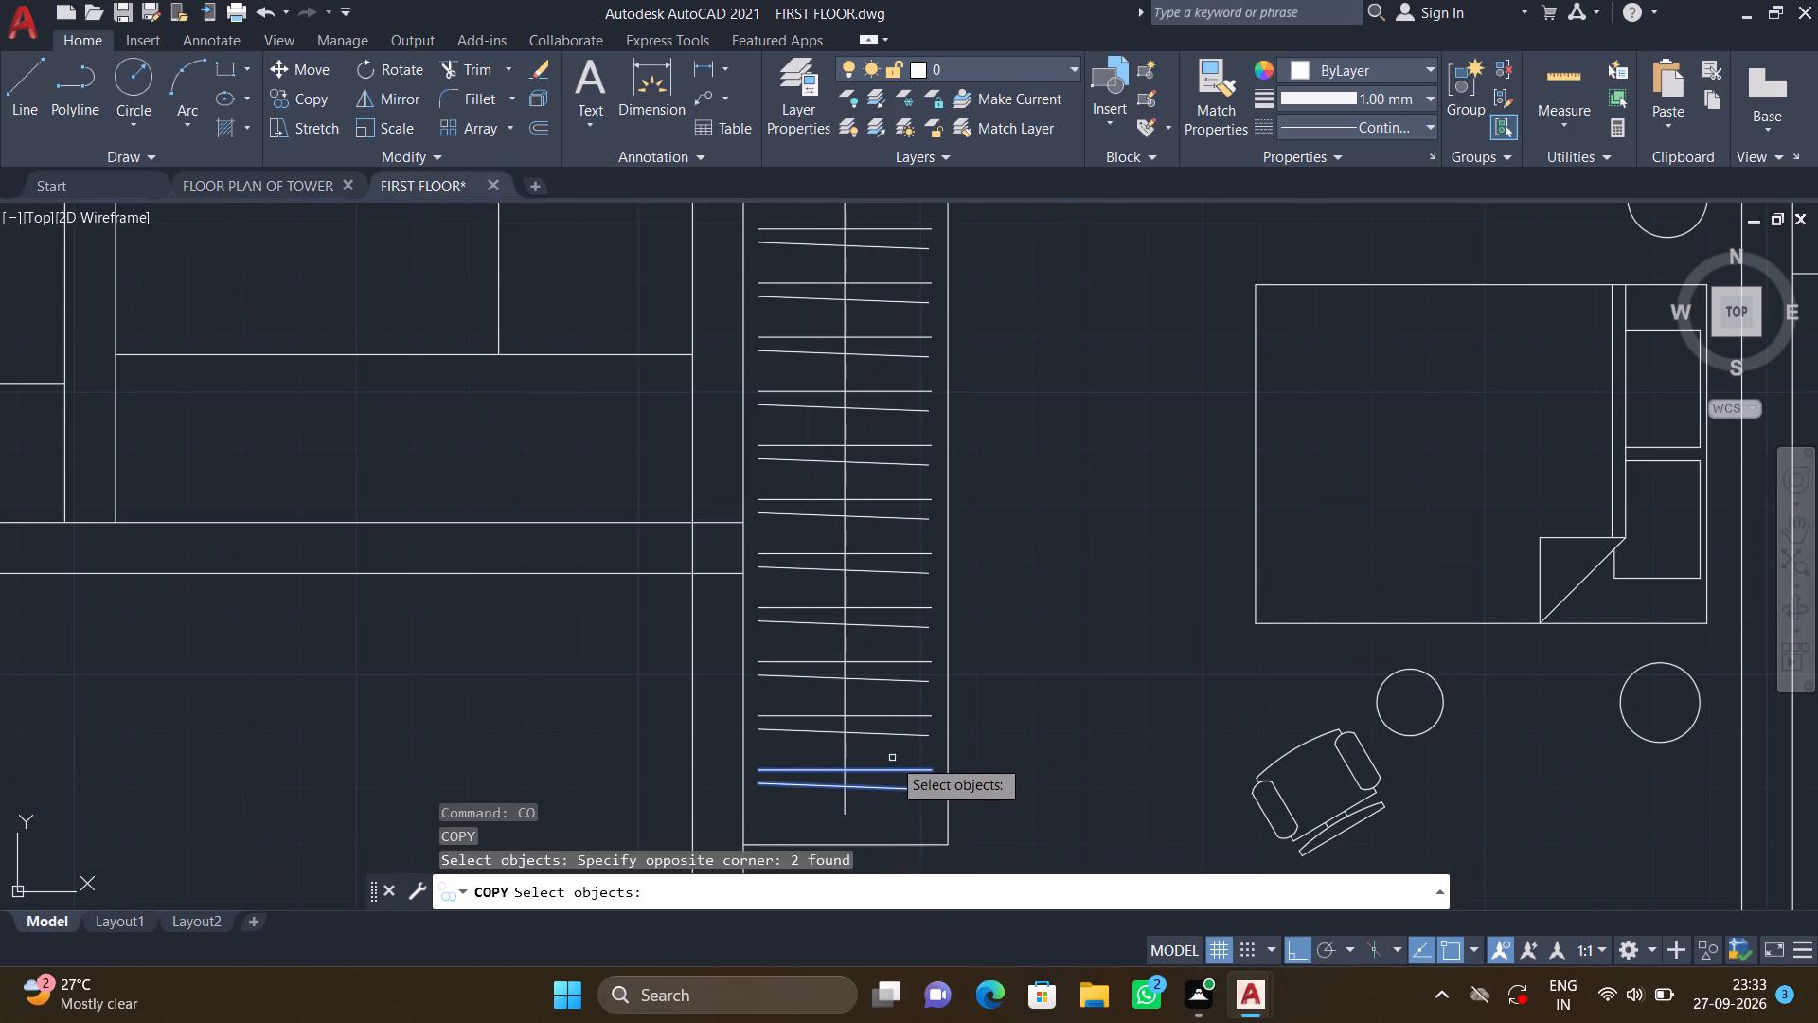
pyautogui.press('Return')
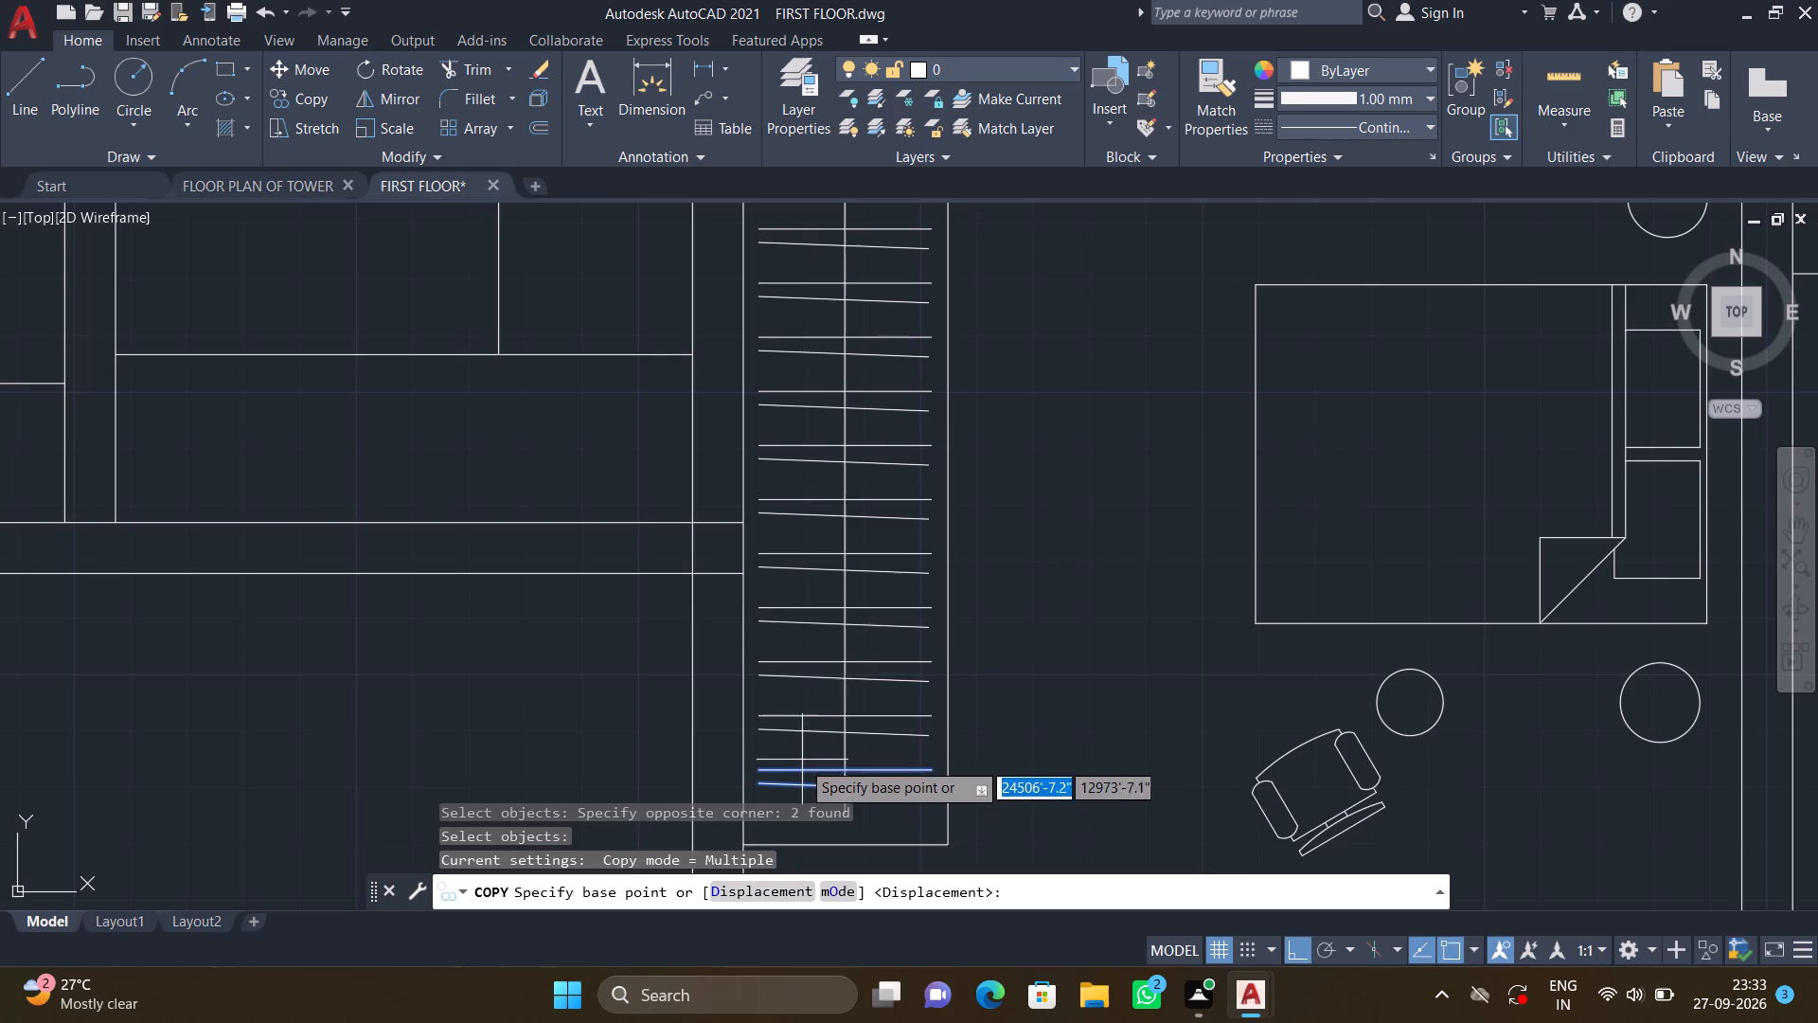
pyautogui.press('F8')
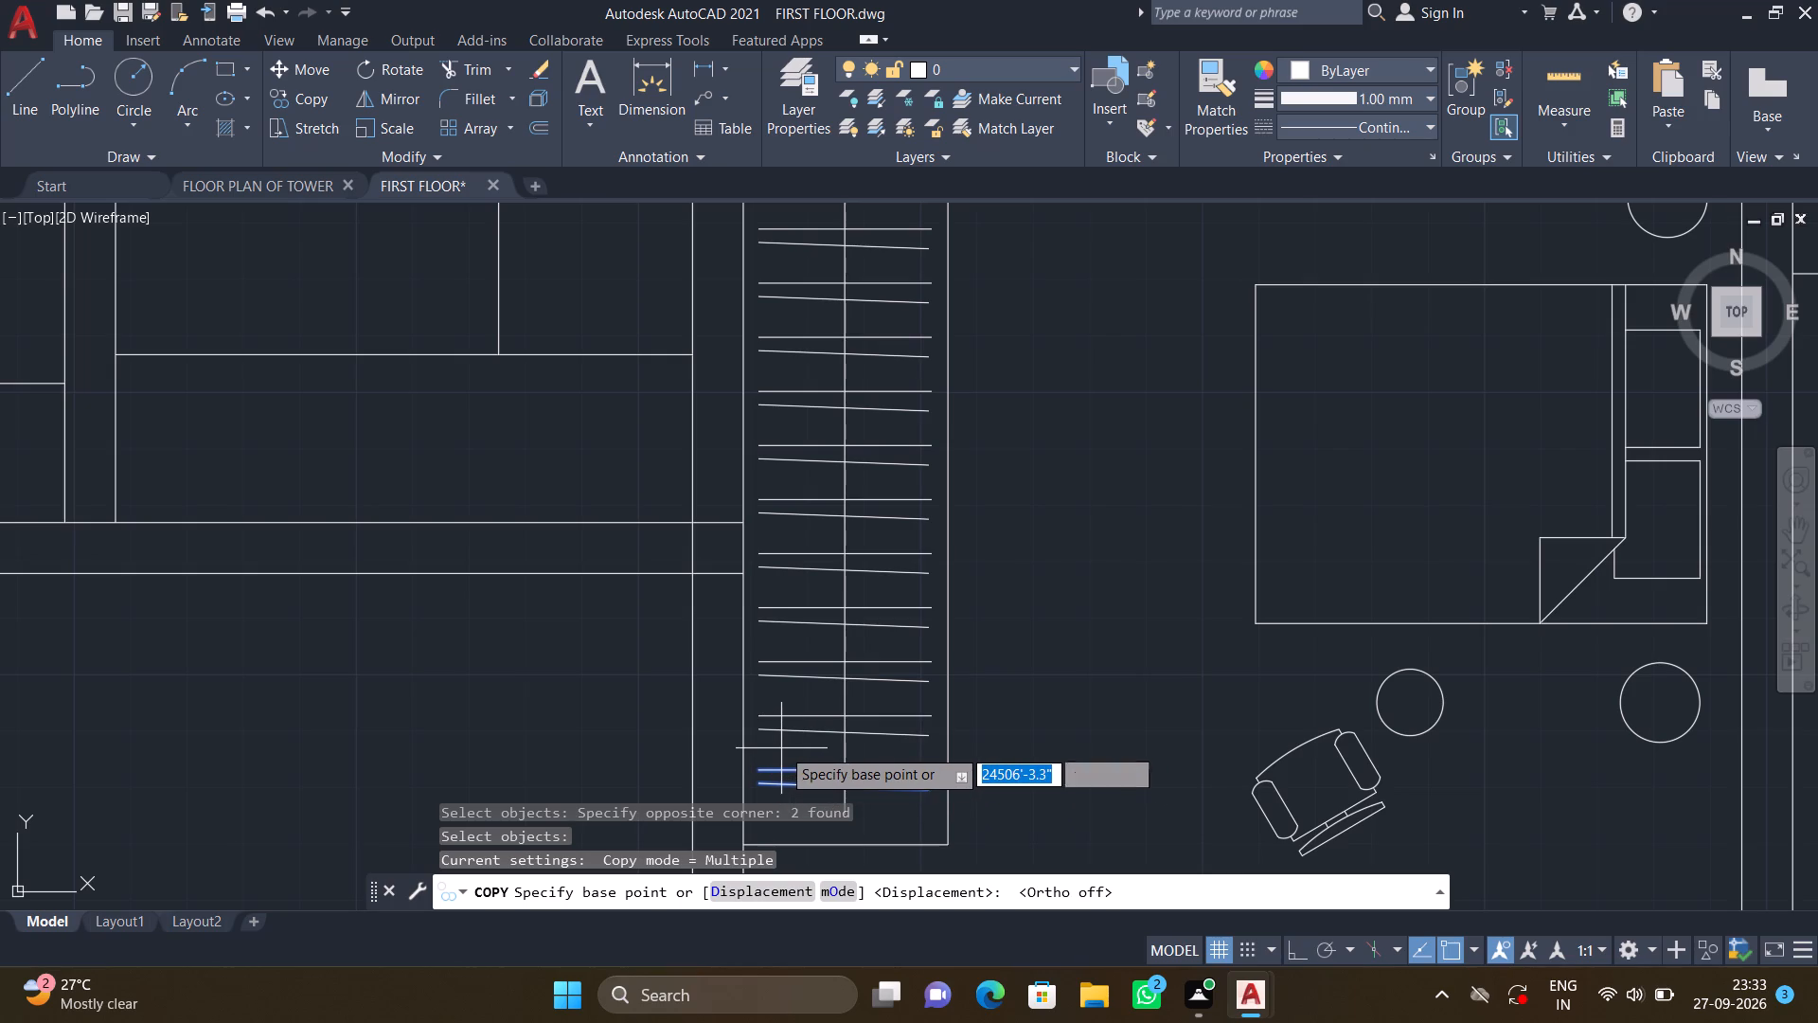
pyautogui.click(760, 772)
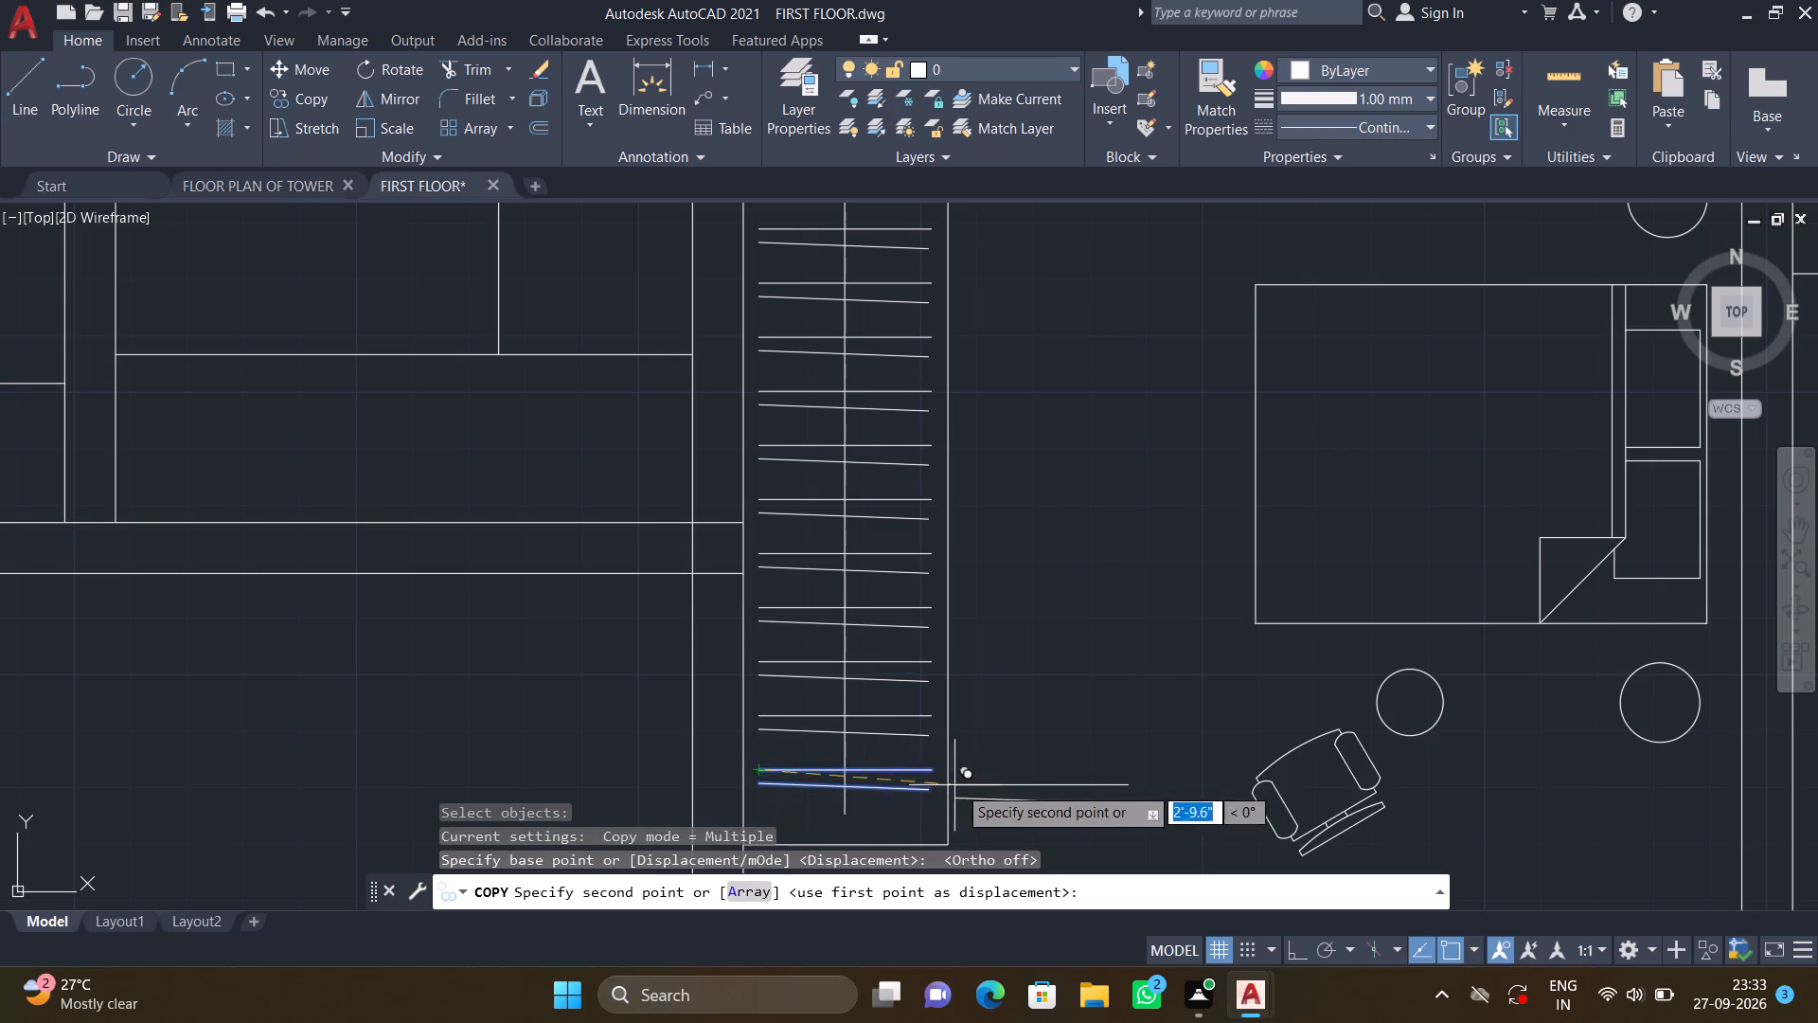
pyautogui.scroll(-3, 966, 791)
pyautogui.moveTo(1022, 806); pyautogui.dragTo(916, 716, button='middle')
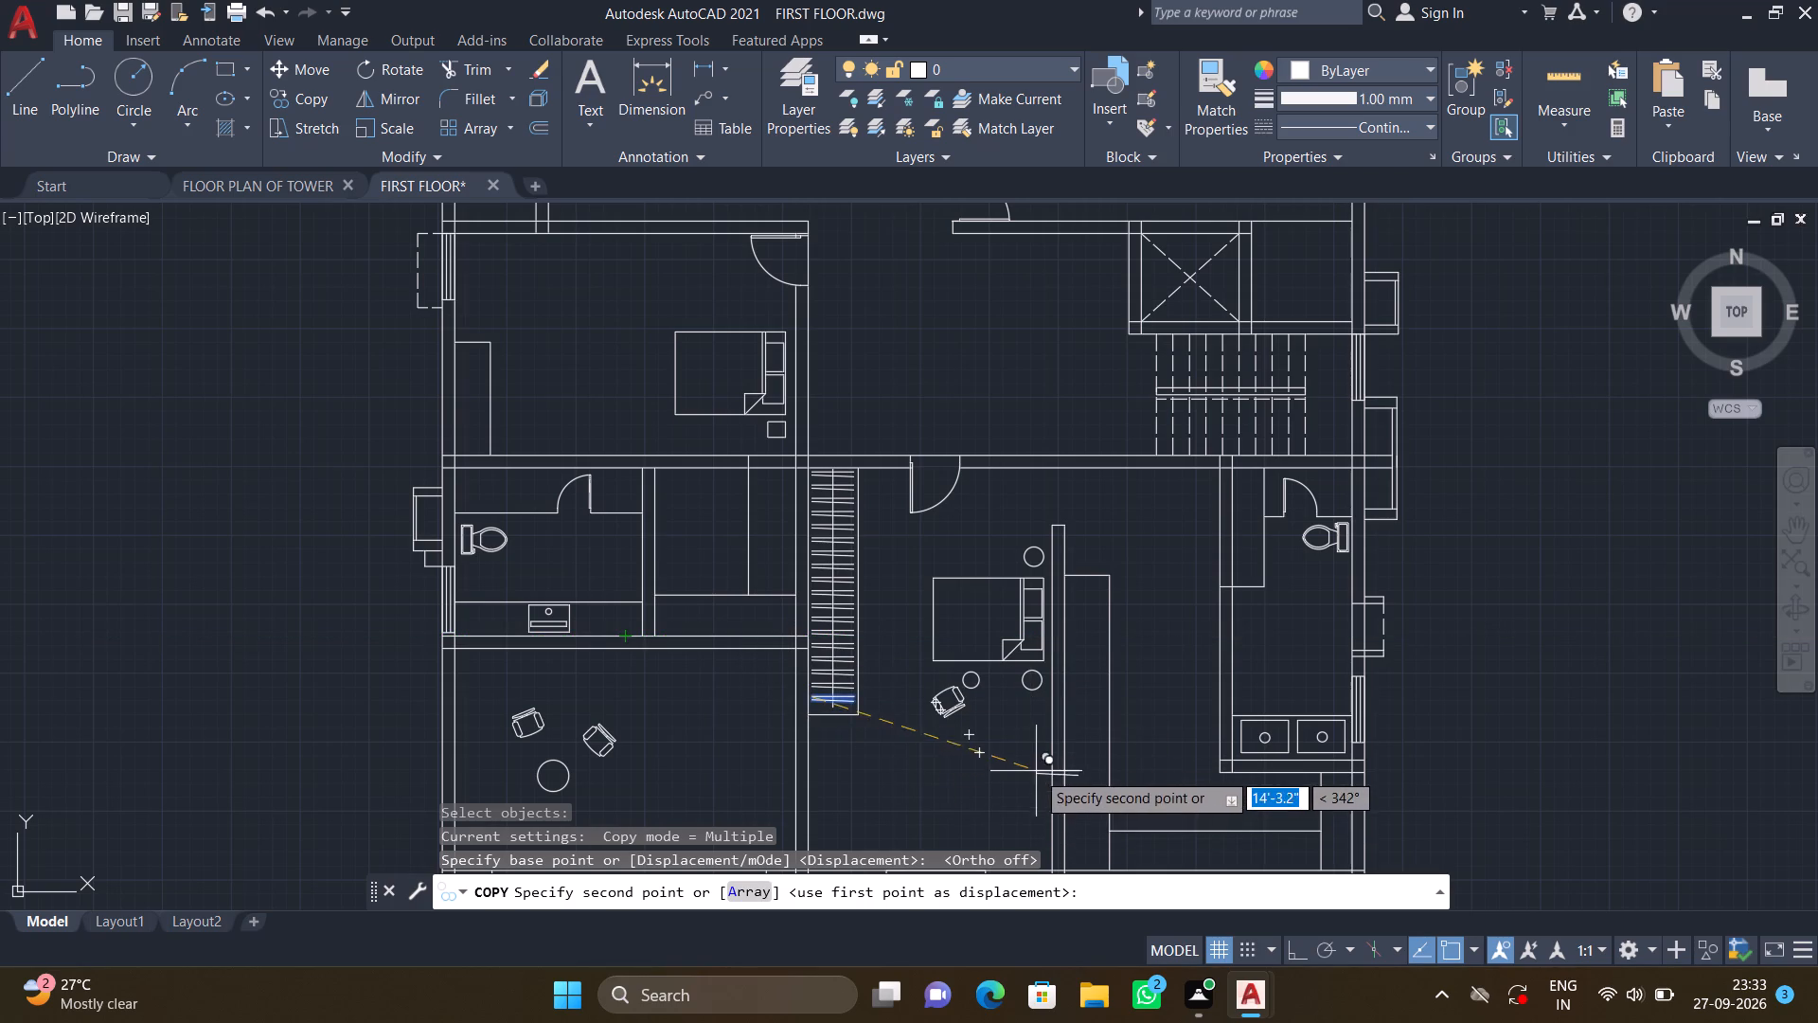
pyautogui.moveTo(1037, 766); pyautogui.dragTo(954, 607, button='middle')
pyautogui.scroll(3, 998, 665)
pyautogui.moveTo(964, 718); pyautogui.dragTo(959, 581, button='middle')
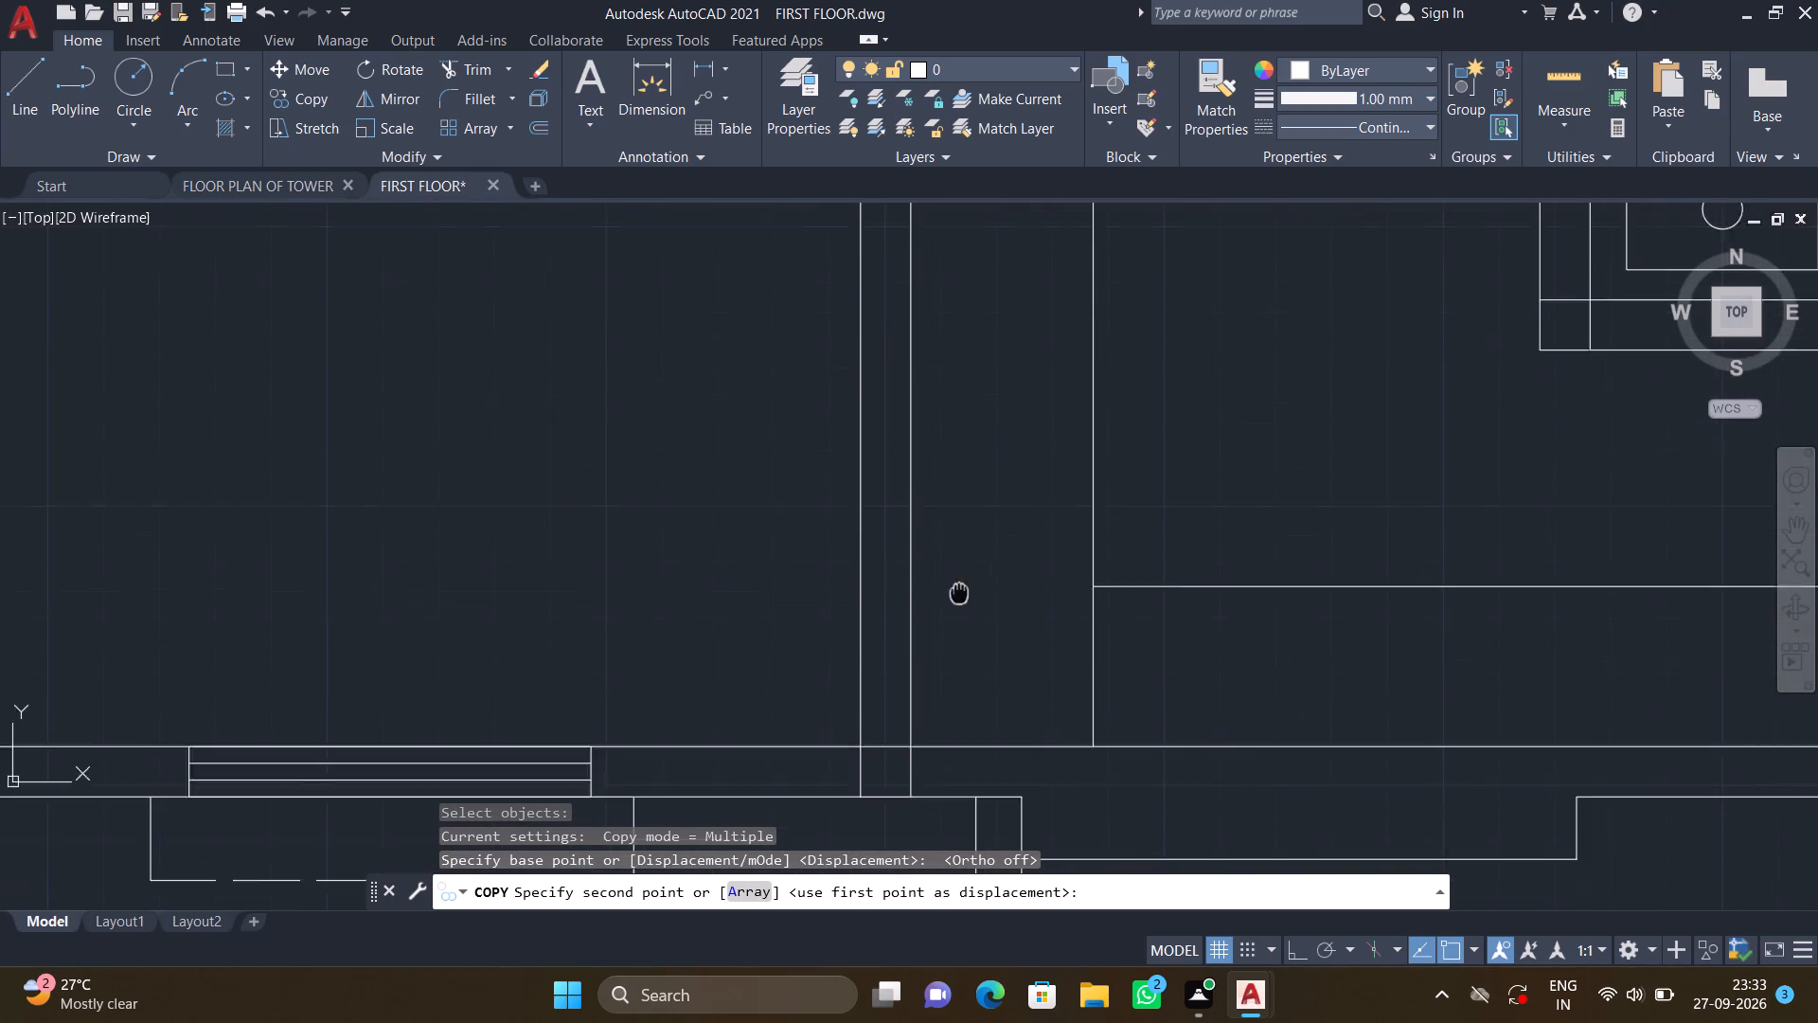
pyautogui.moveTo(959, 581); pyautogui.dragTo(959, 576, button='middle')
pyautogui.scroll(2, 937, 595)
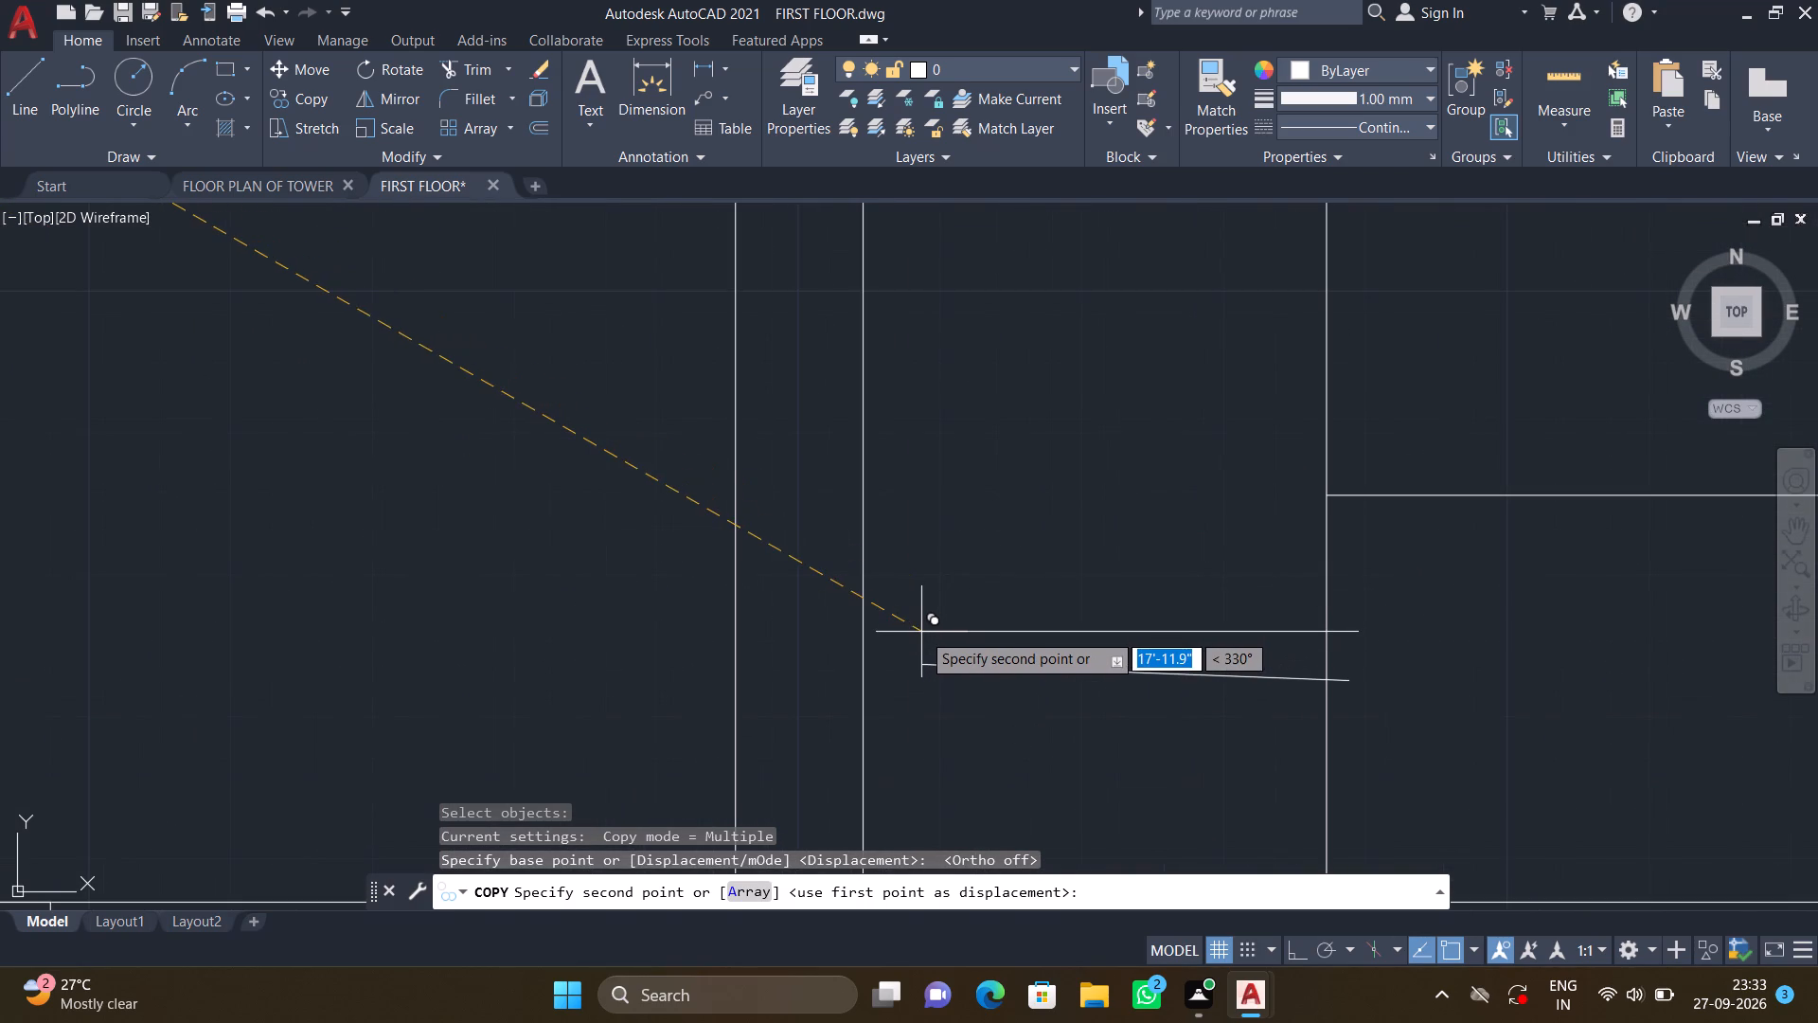
pyautogui.moveTo(894, 643); pyautogui.dragTo(895, 541, button='middle')
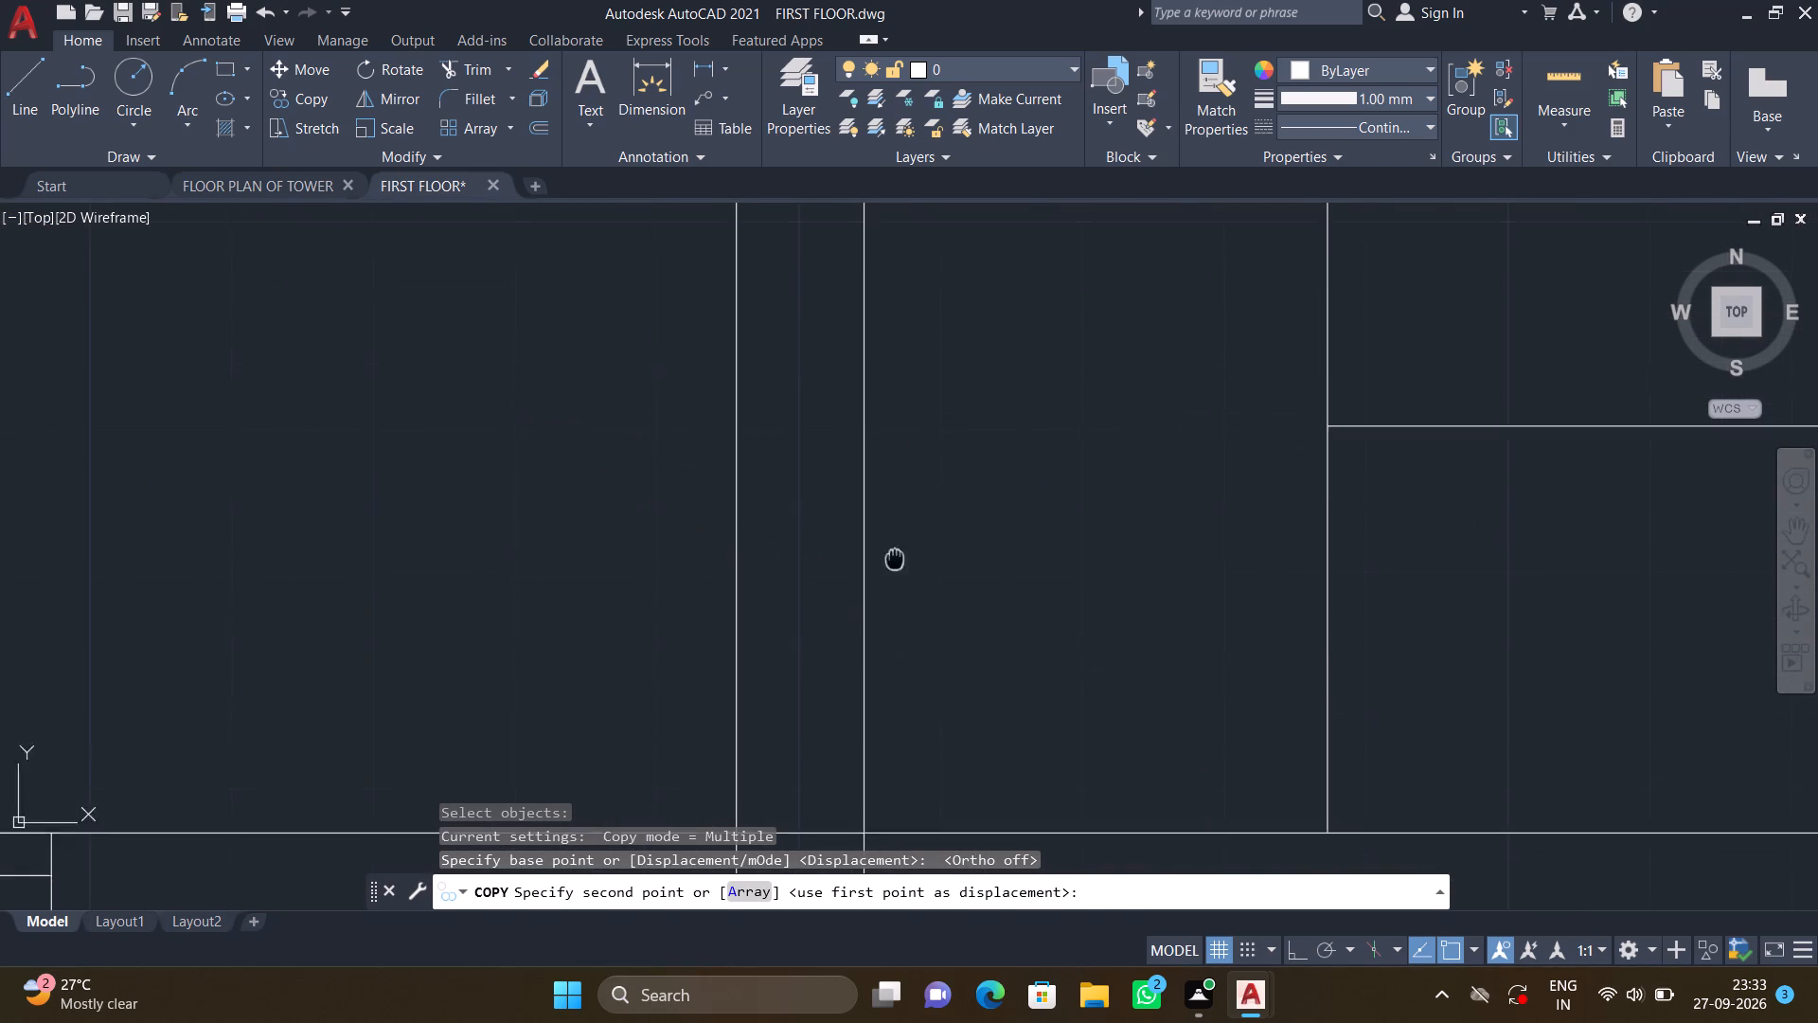
pyautogui.moveTo(895, 541); pyautogui.dragTo(895, 491, button='middle')
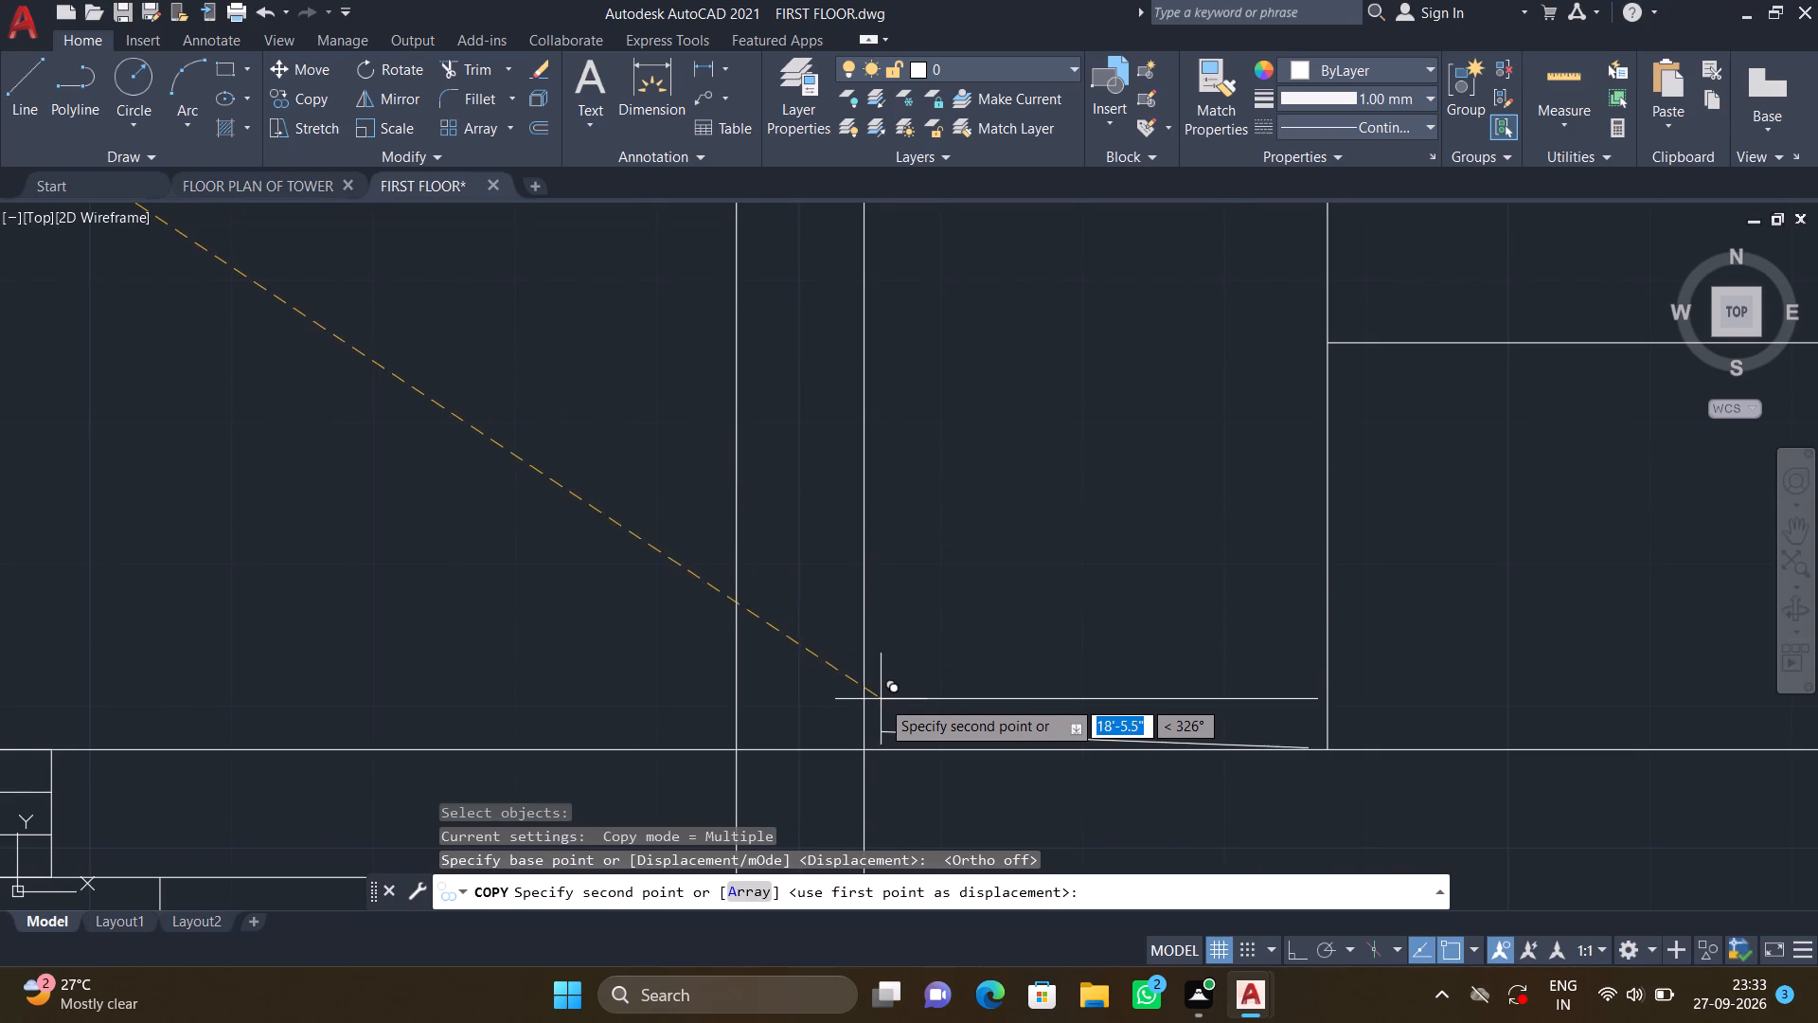
pyautogui.click(884, 687)
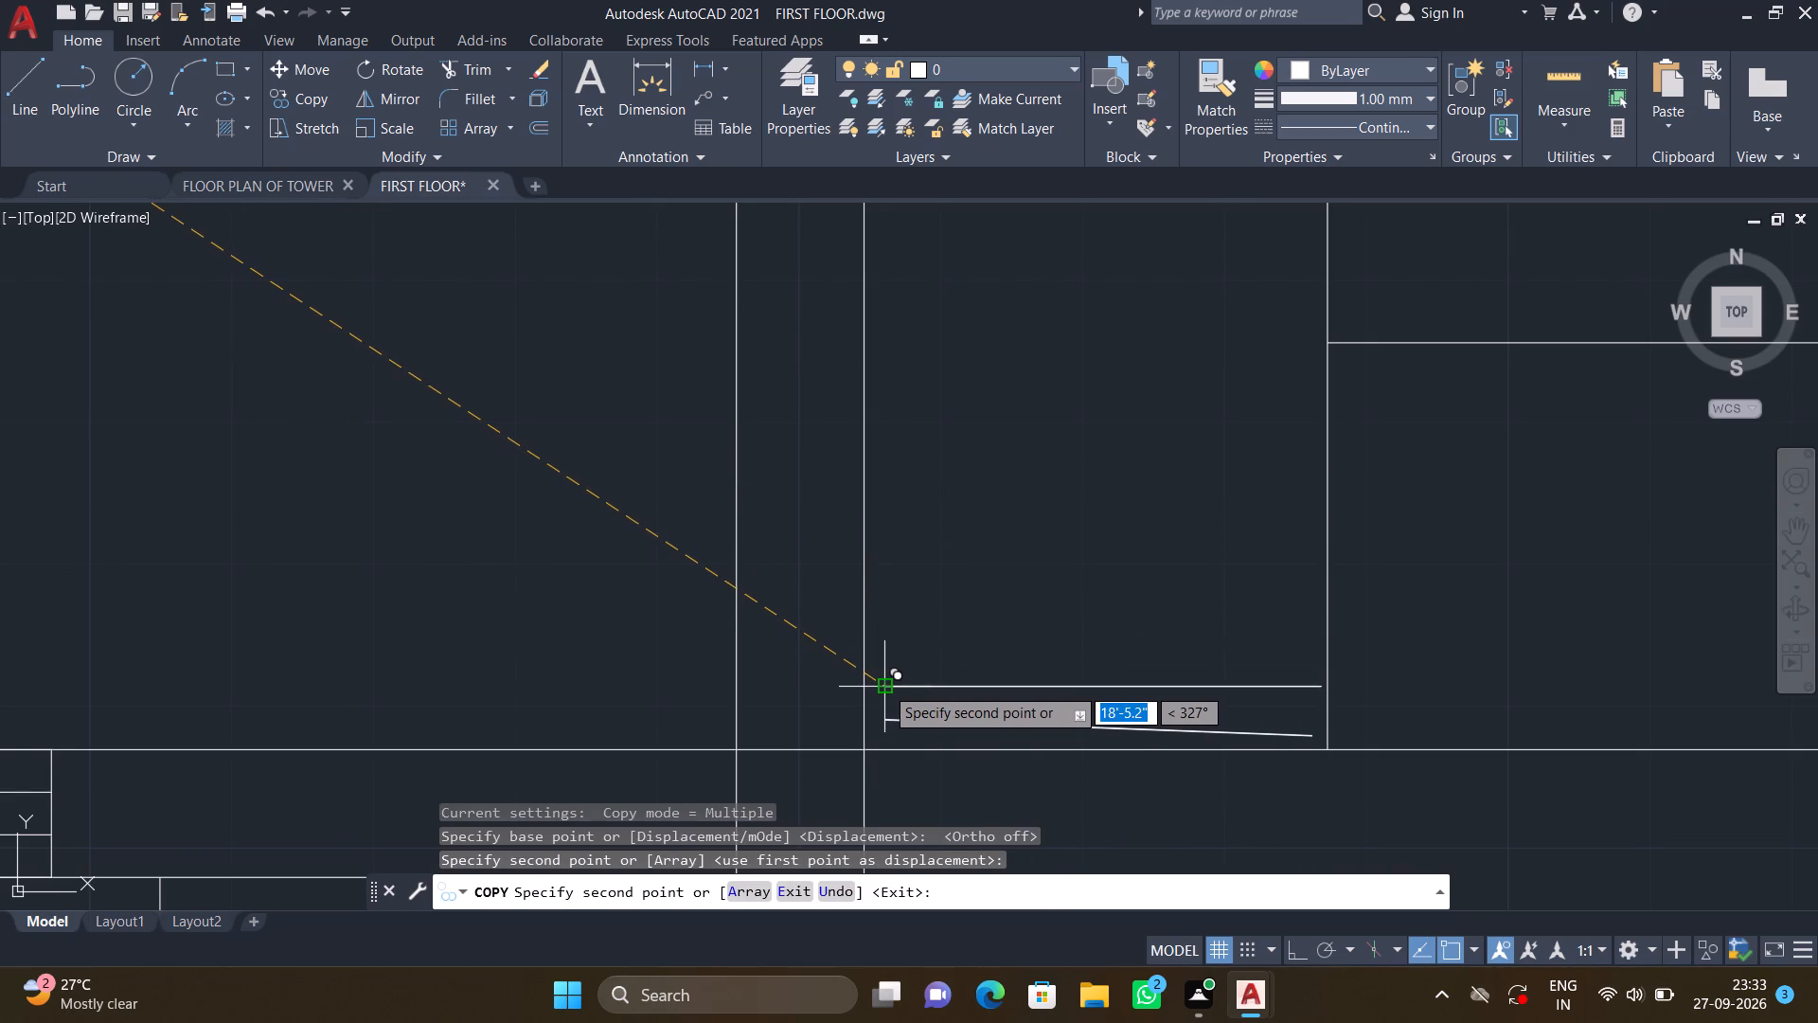
pyautogui.press('Return')
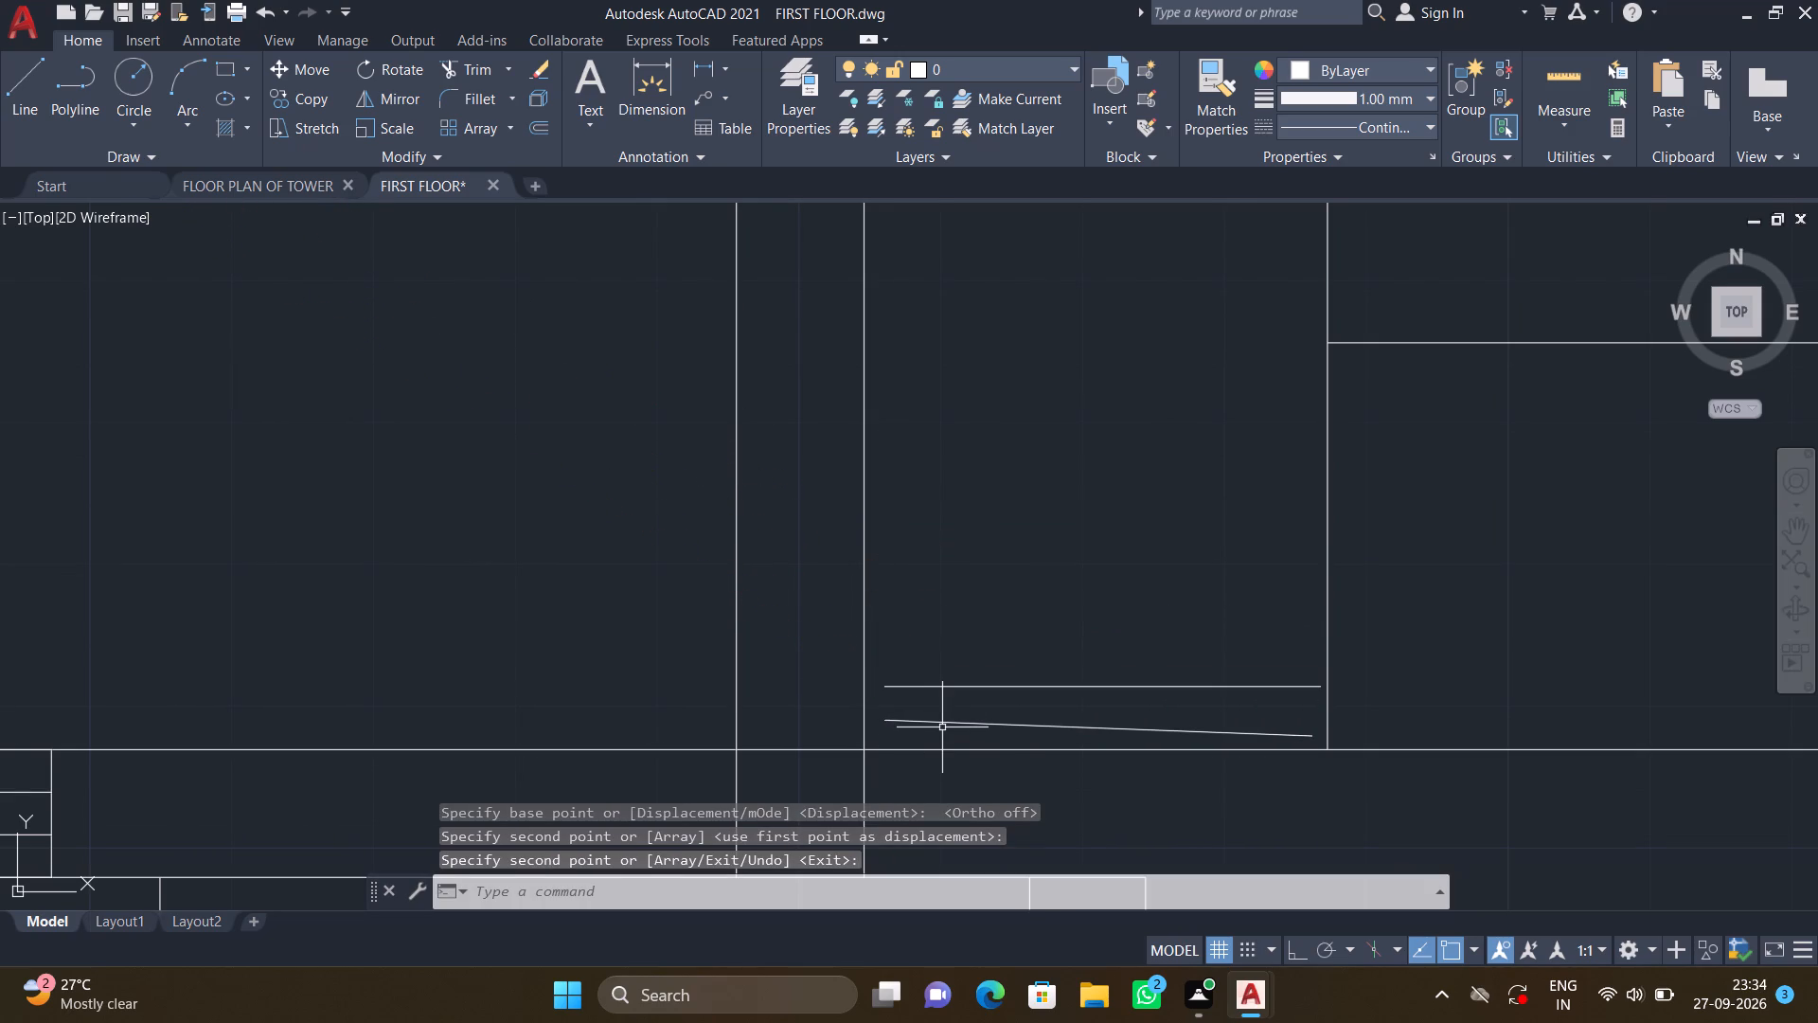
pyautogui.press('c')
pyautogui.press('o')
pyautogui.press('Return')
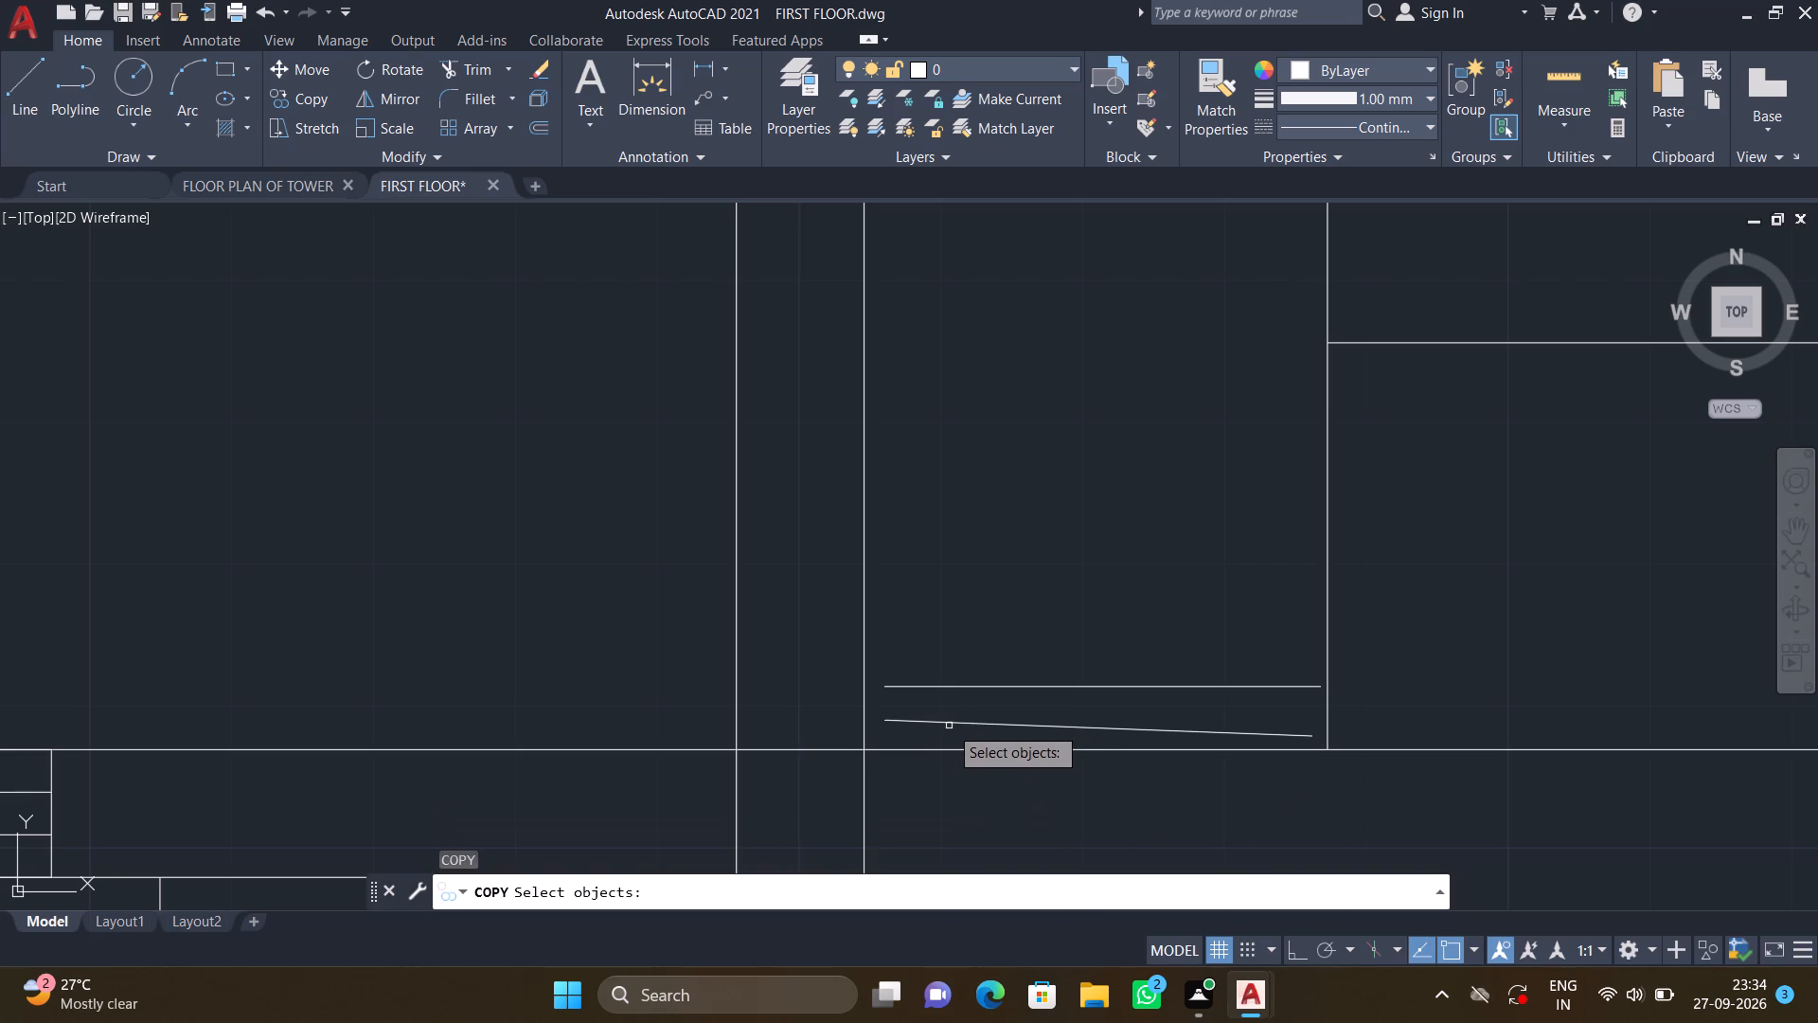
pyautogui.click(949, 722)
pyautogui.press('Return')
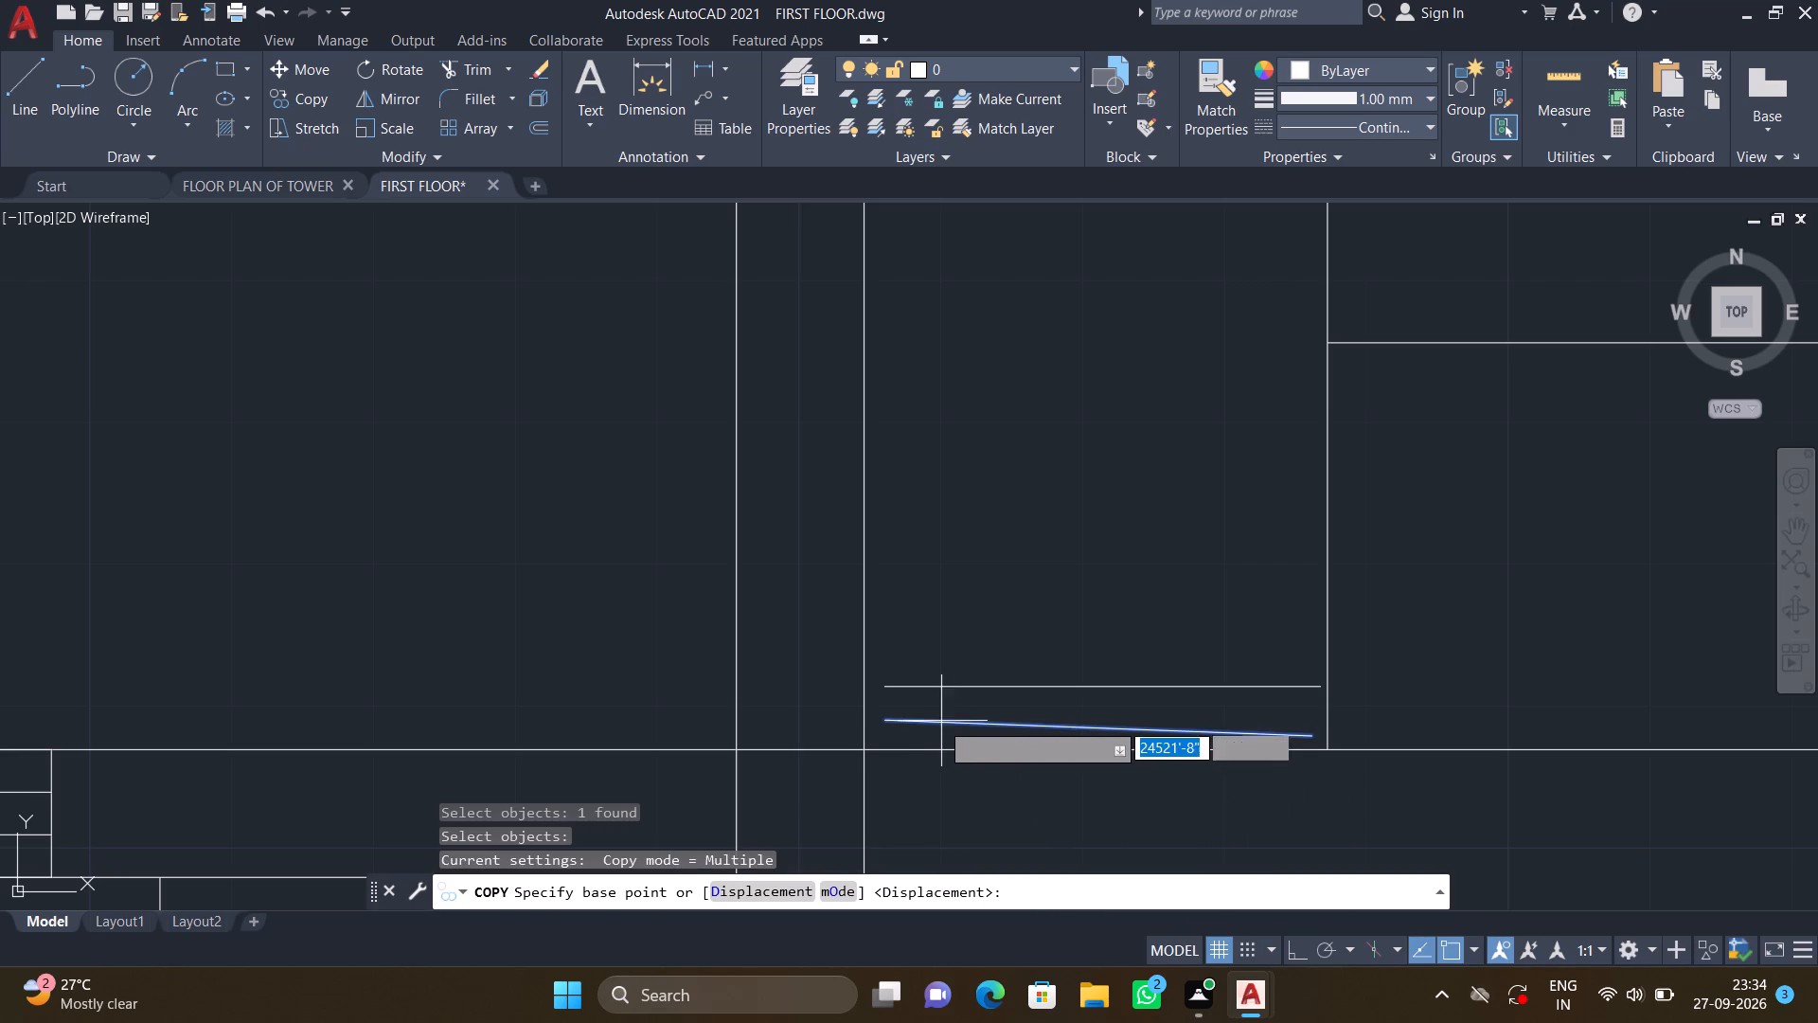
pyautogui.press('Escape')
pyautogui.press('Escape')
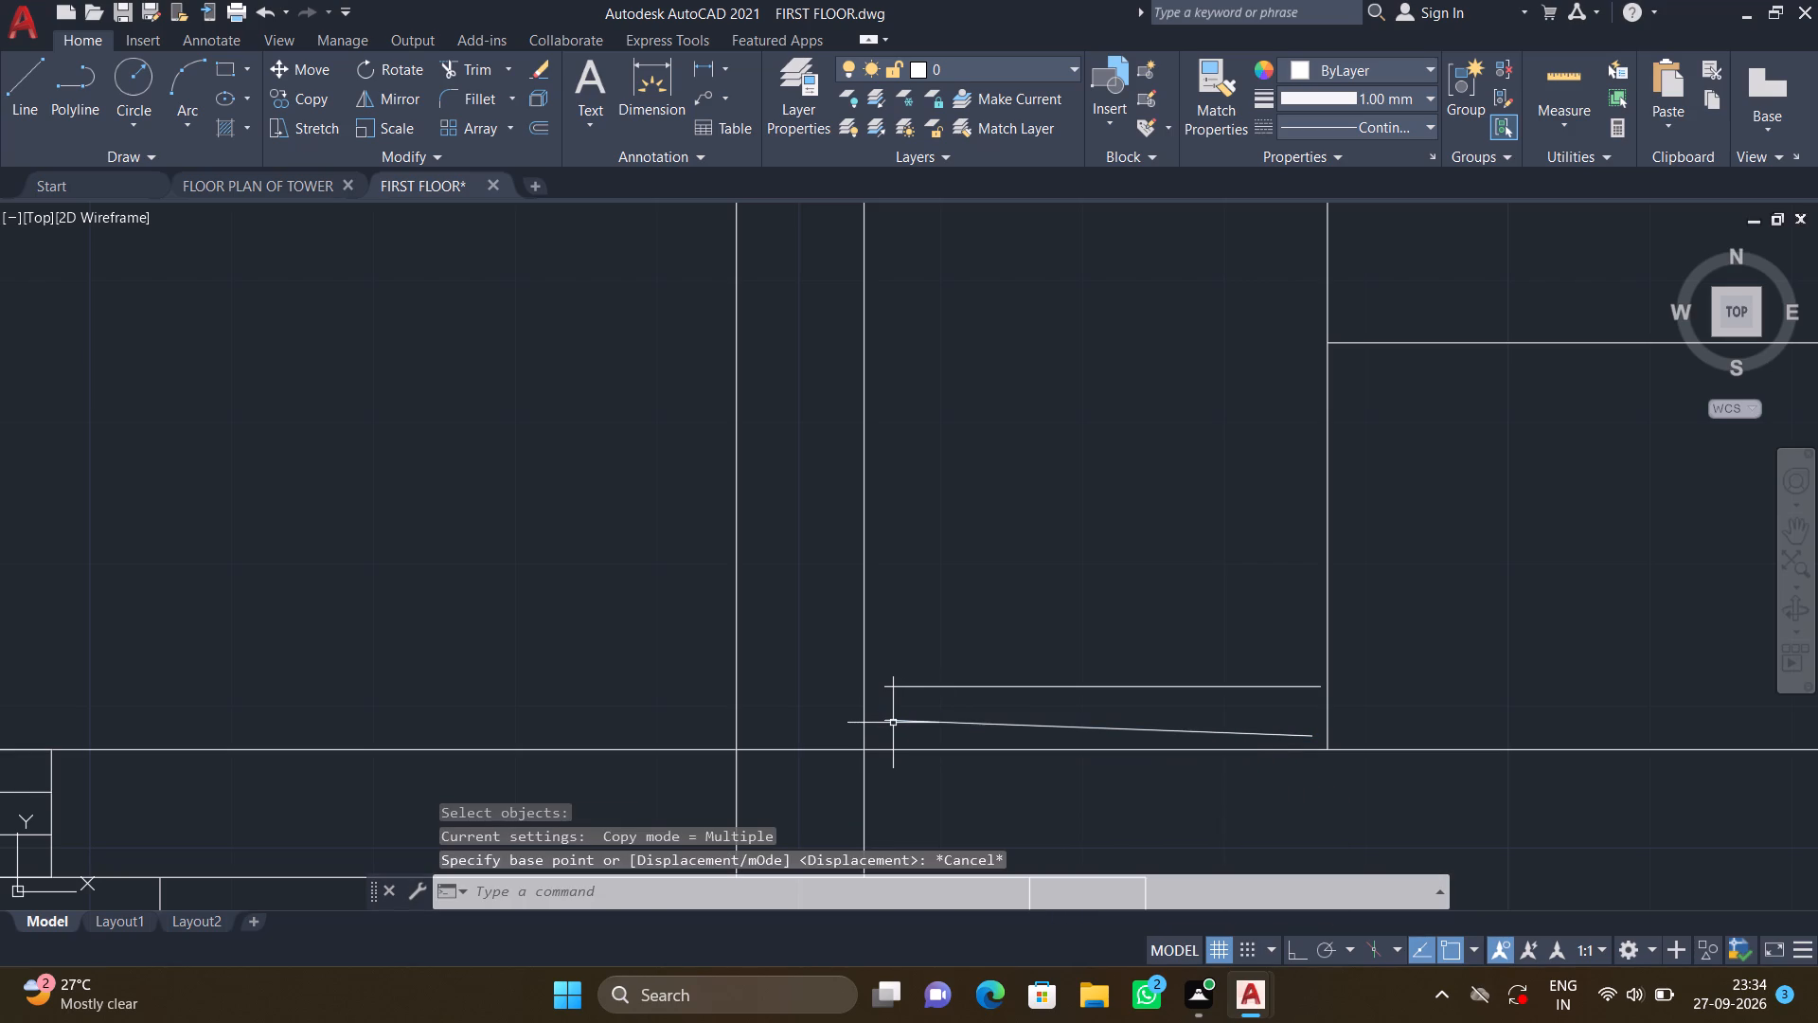
# Move the copied slanted hanger line up about 5.3" so it sits just above the horizontal line in the L-shaped wardrobe.
pyautogui.press('m')
pyautogui.press('Return')
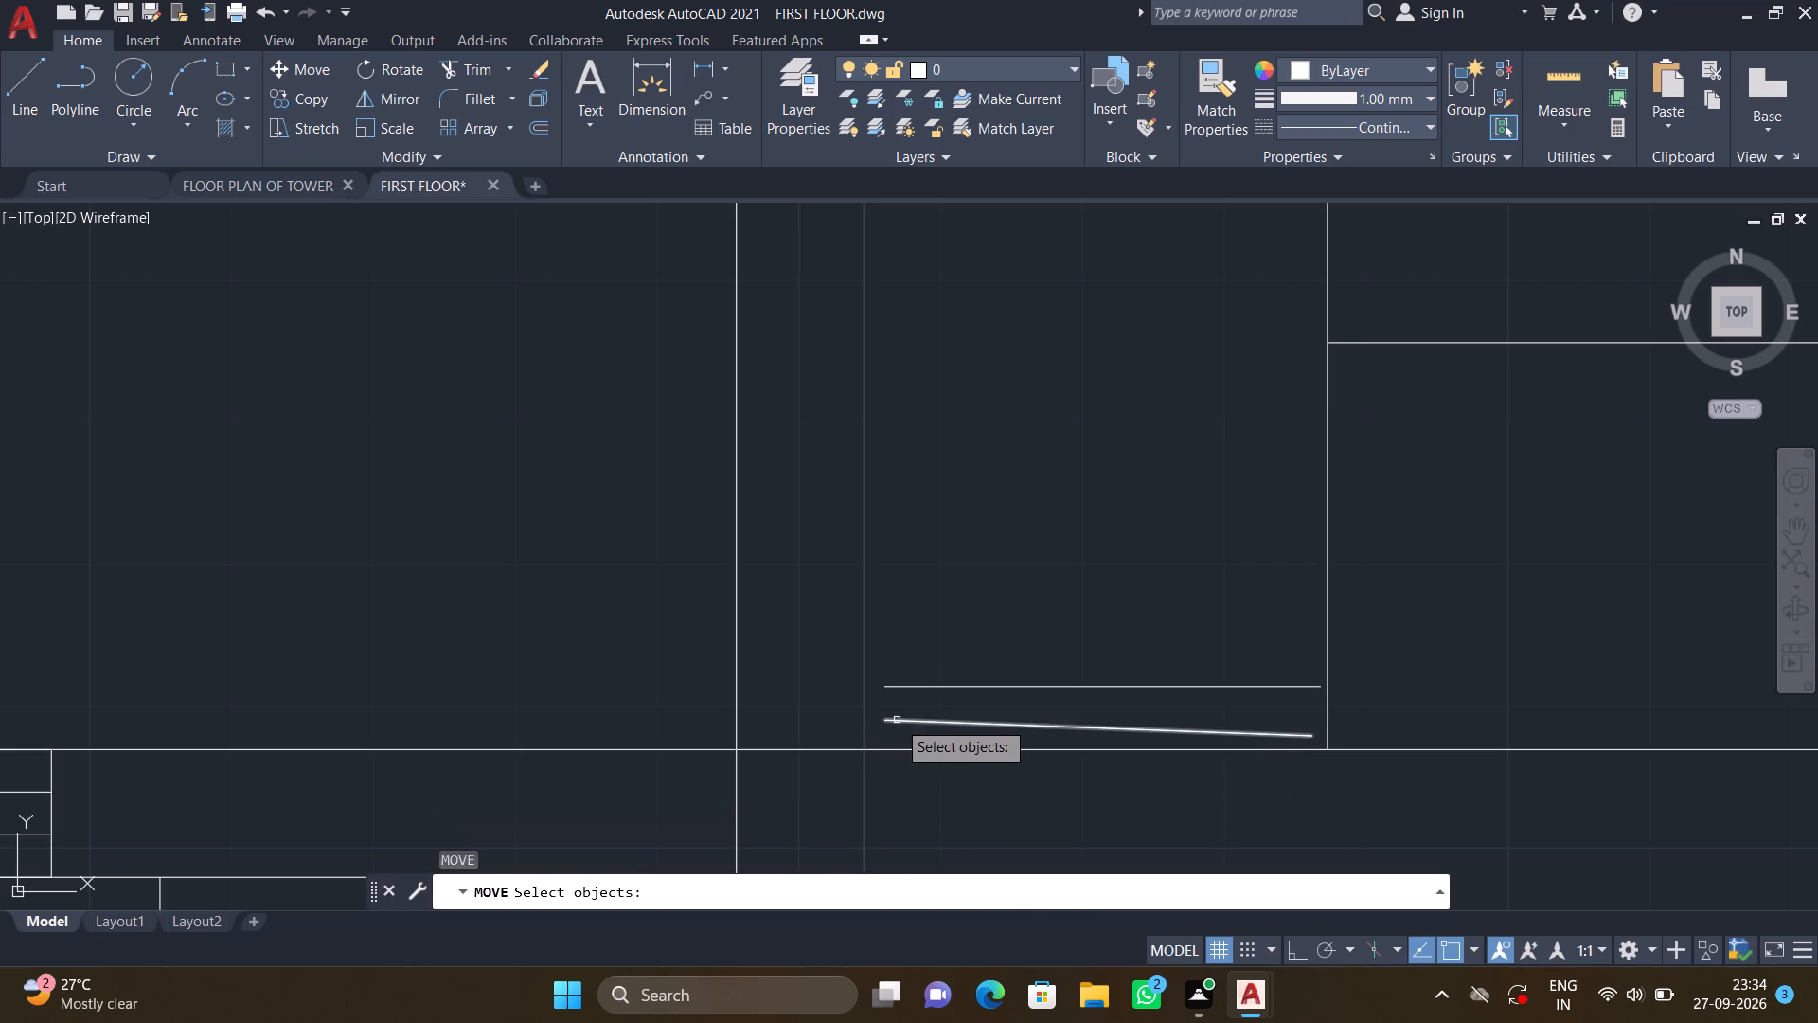
pyautogui.click(898, 718)
pyautogui.press('Return')
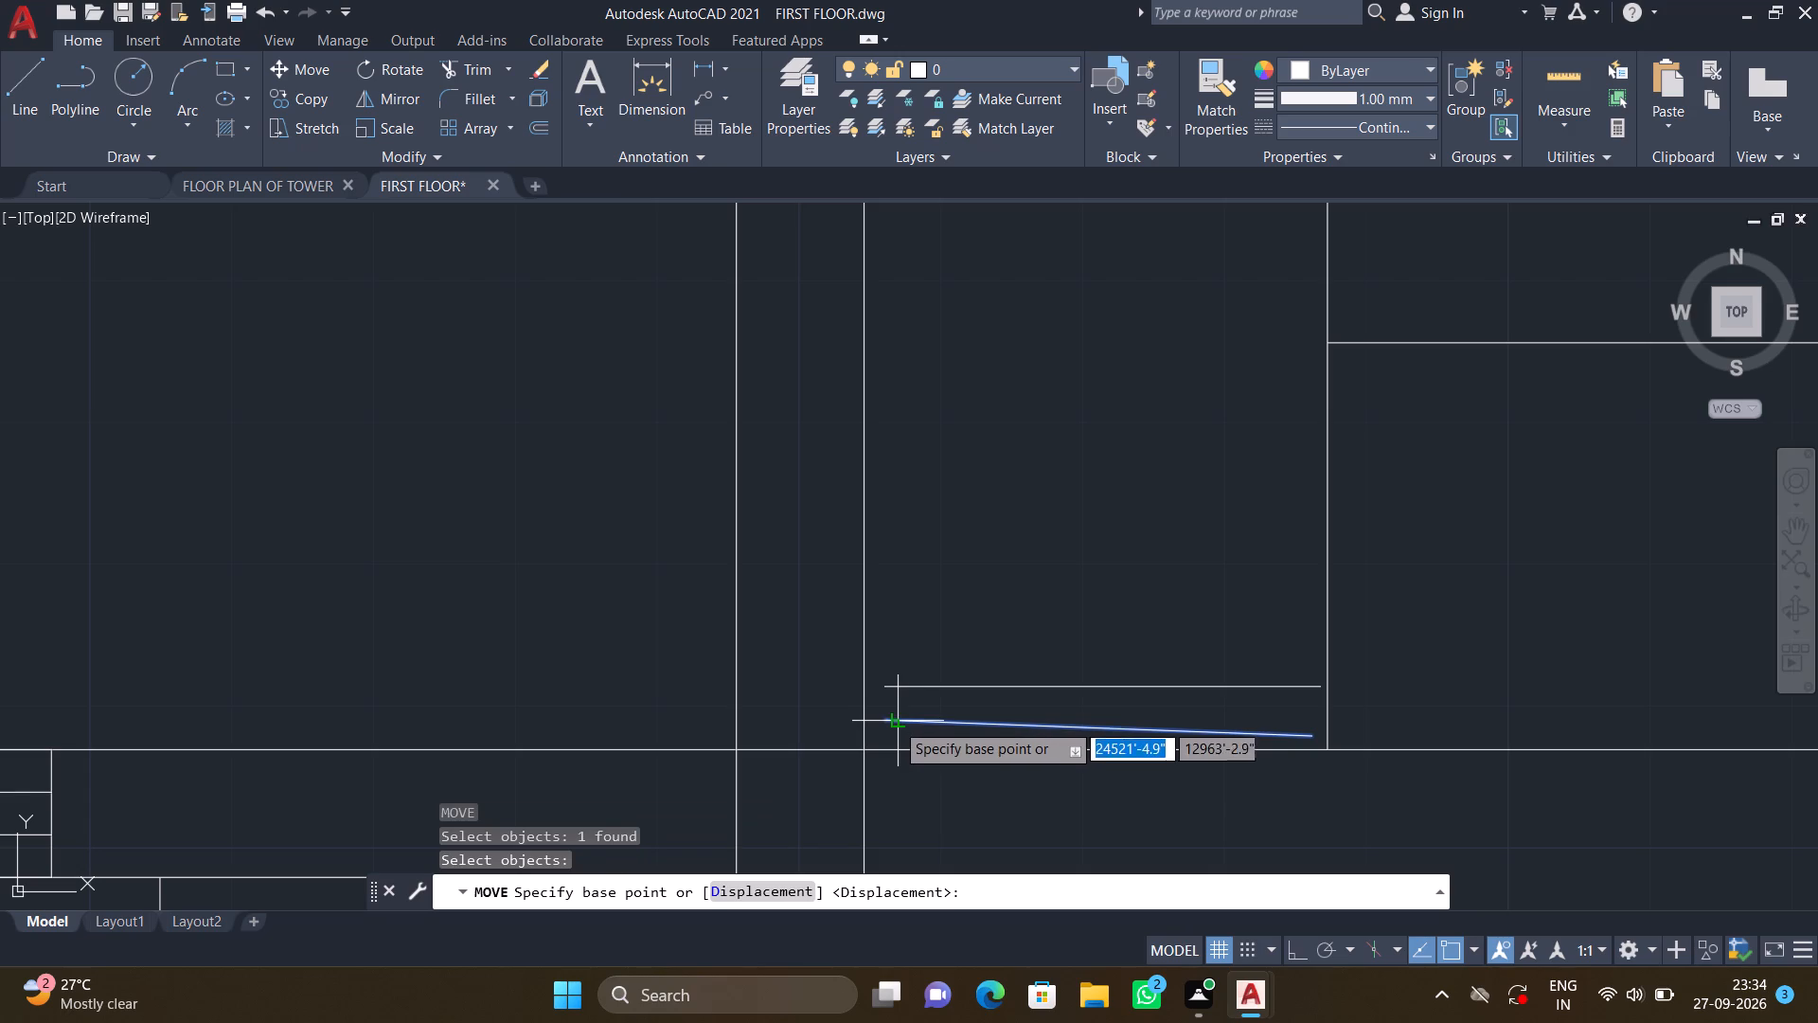
pyautogui.click(888, 720)
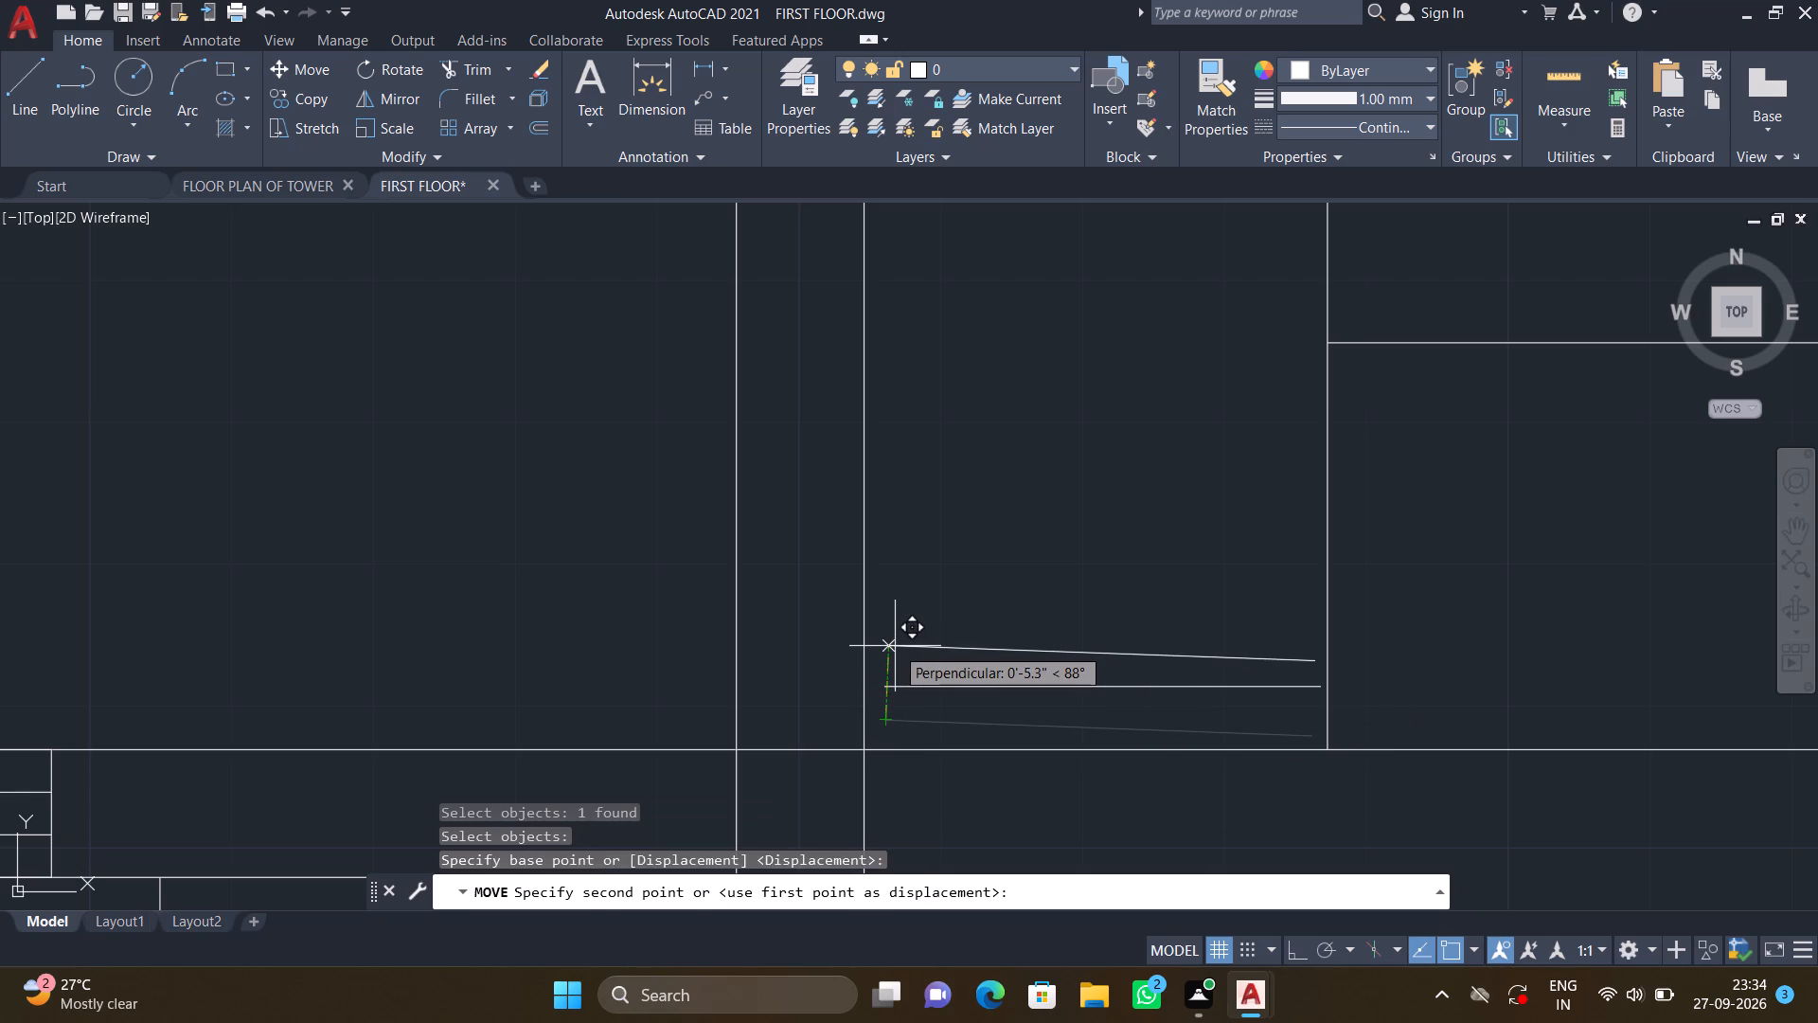
pyautogui.click(895, 646)
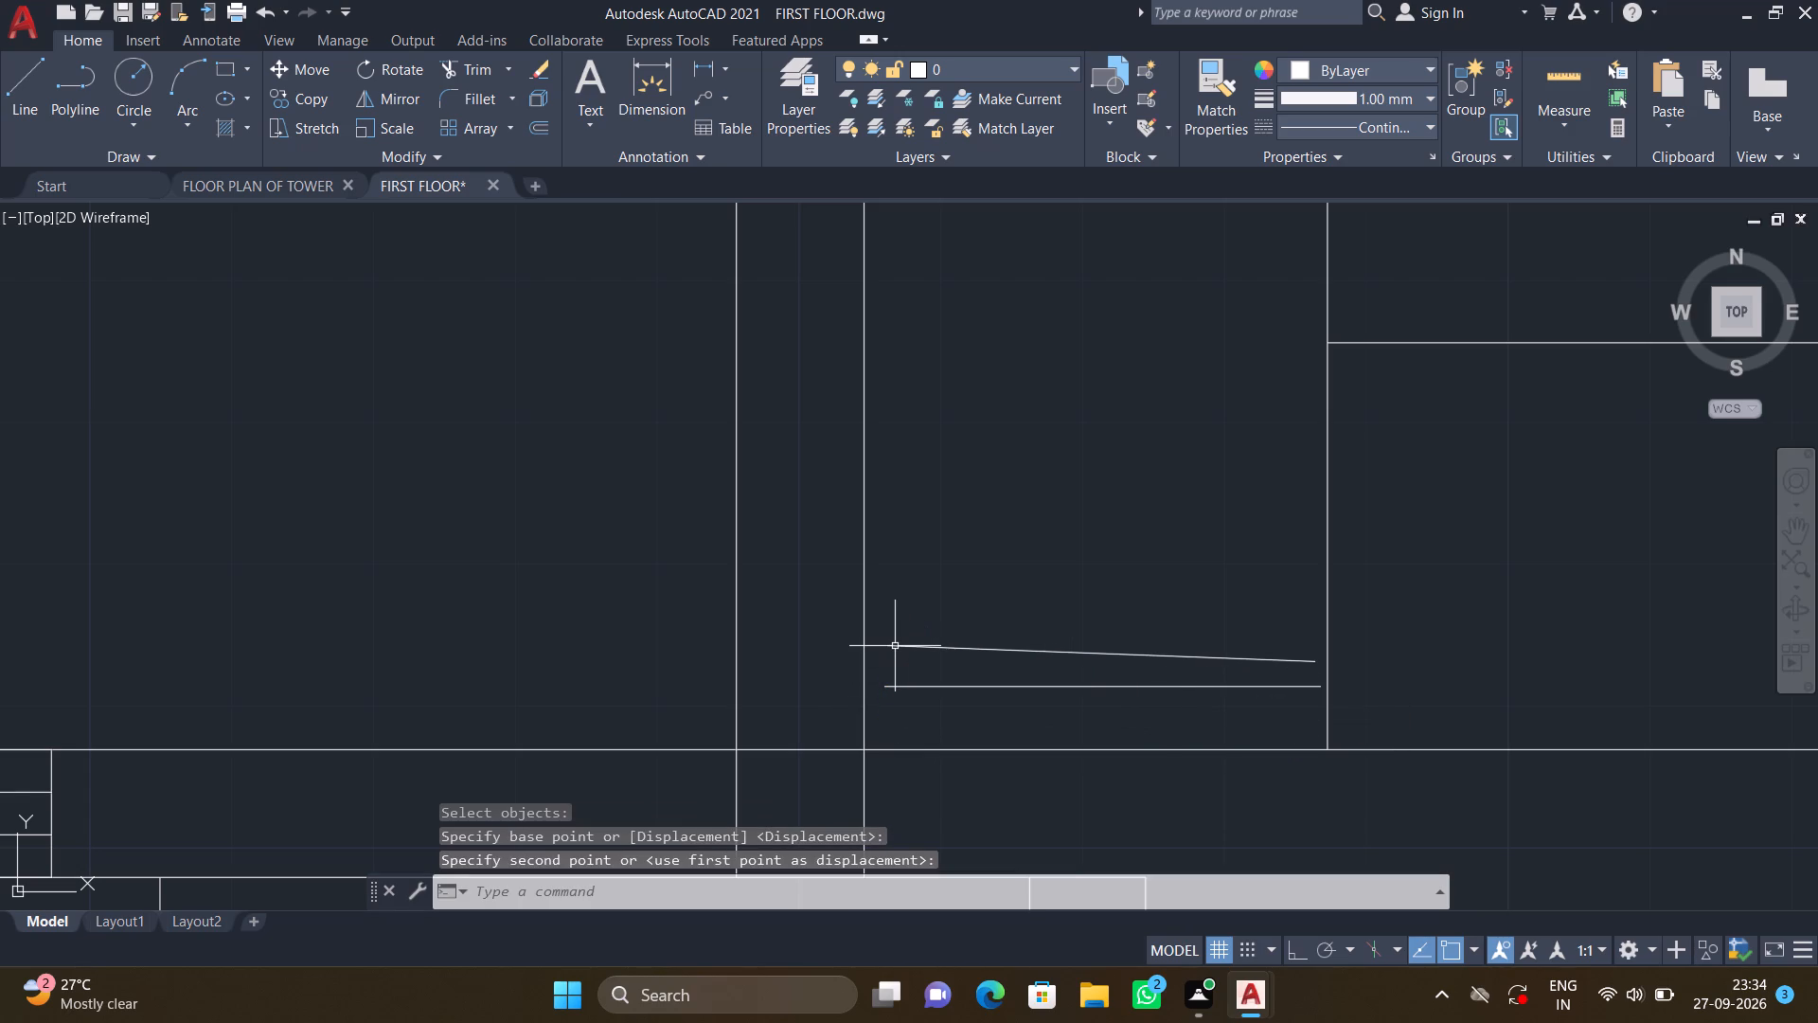
# Move the horizontal and slanted hanger lines together slightly down, closer to the bottom edge of the L-shaped wardrobe.
pyautogui.press('Return')
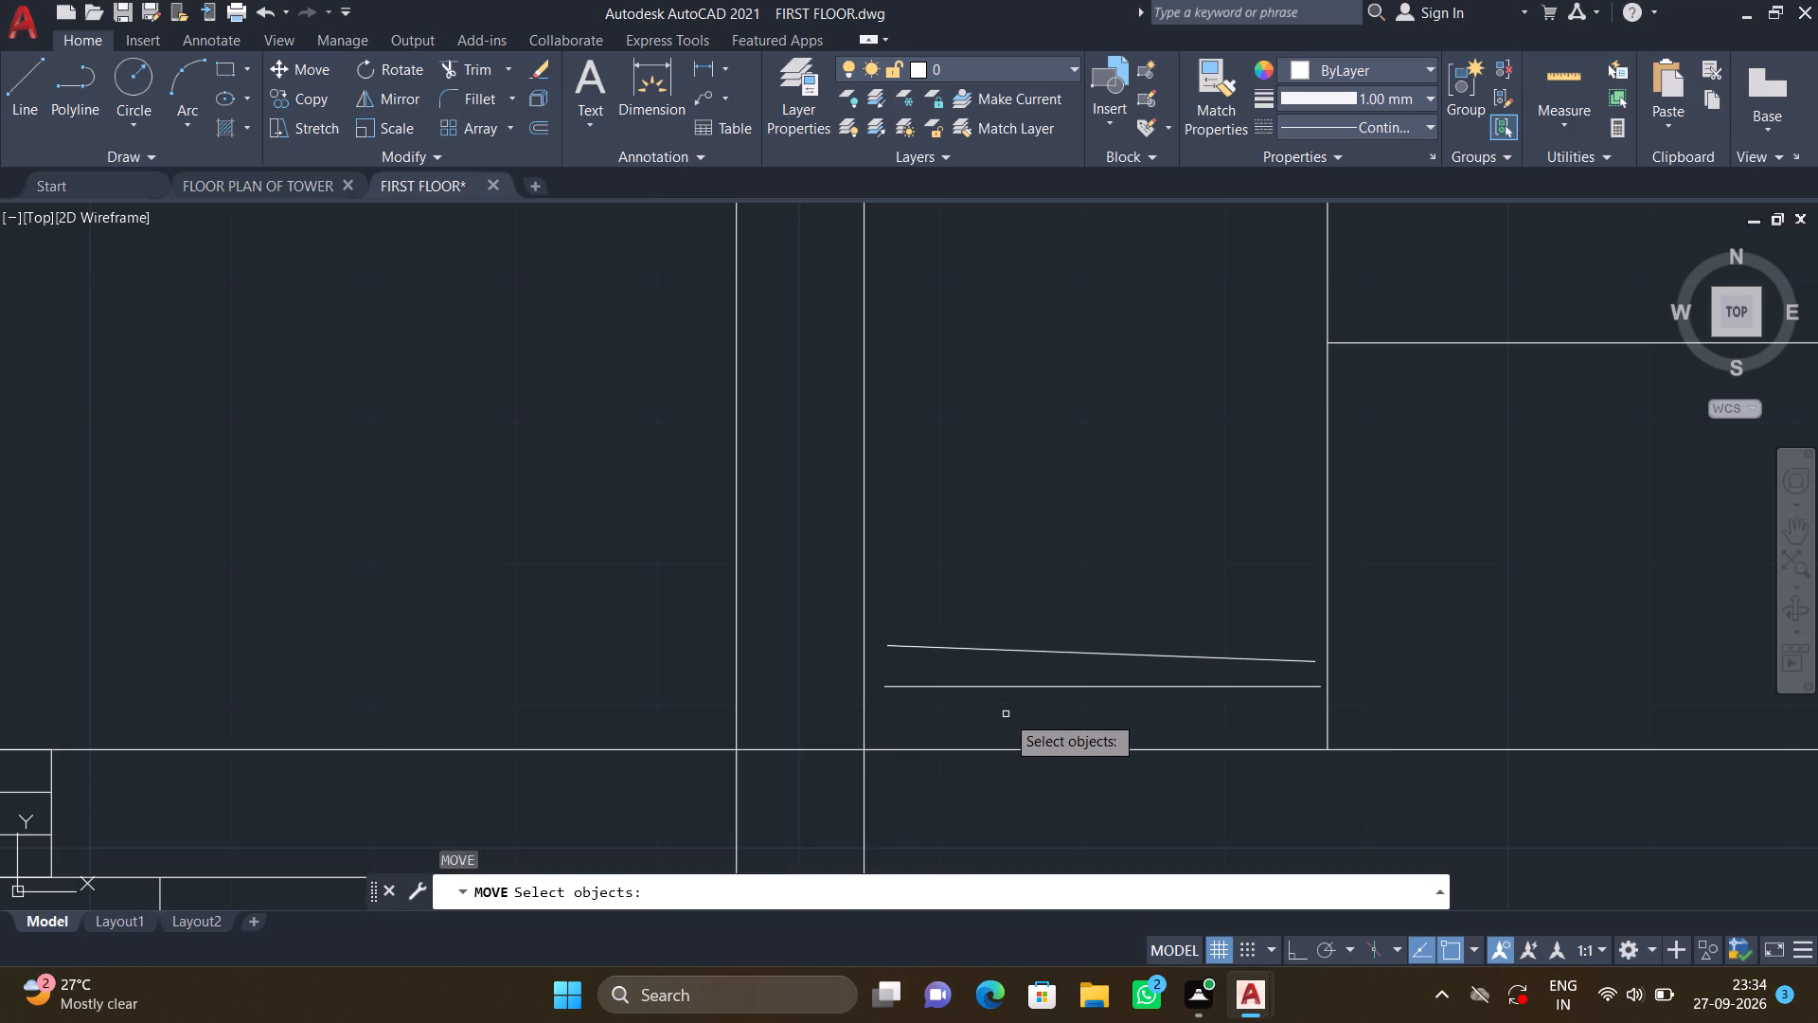
pyautogui.press('m')
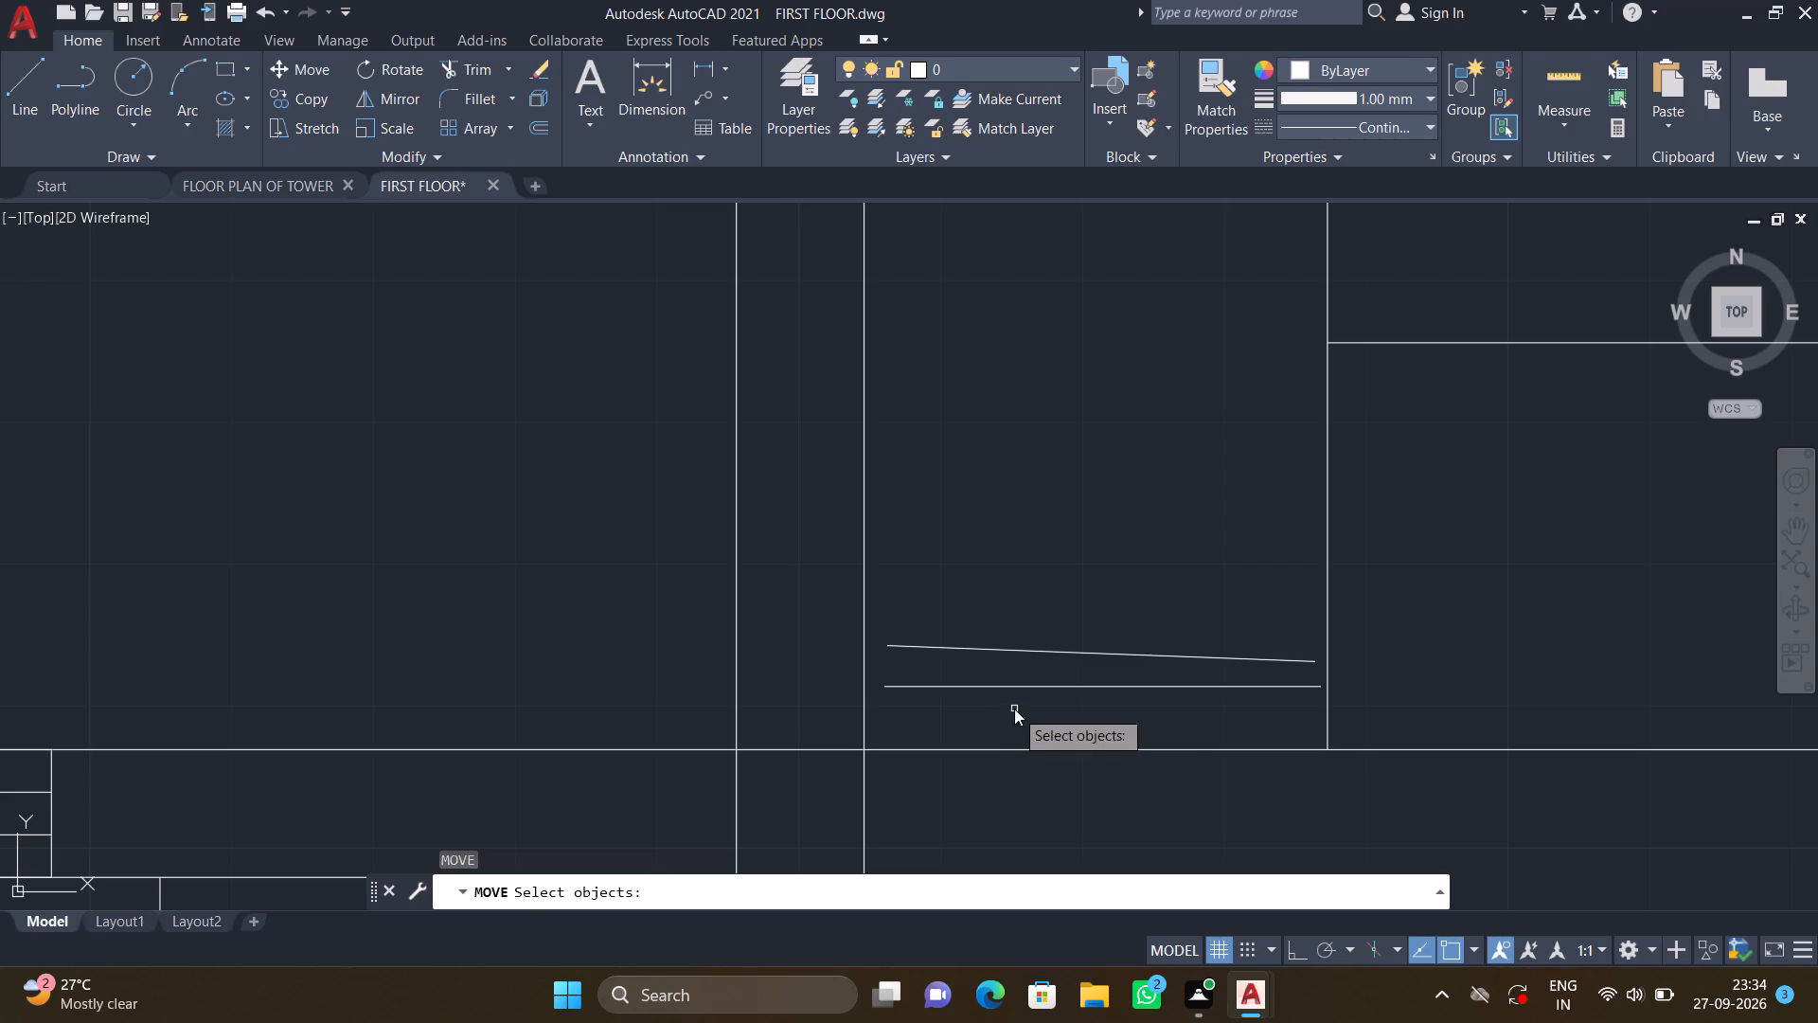
pyautogui.press('Return')
pyautogui.moveTo(1037, 705); pyautogui.dragTo(1024, 666)
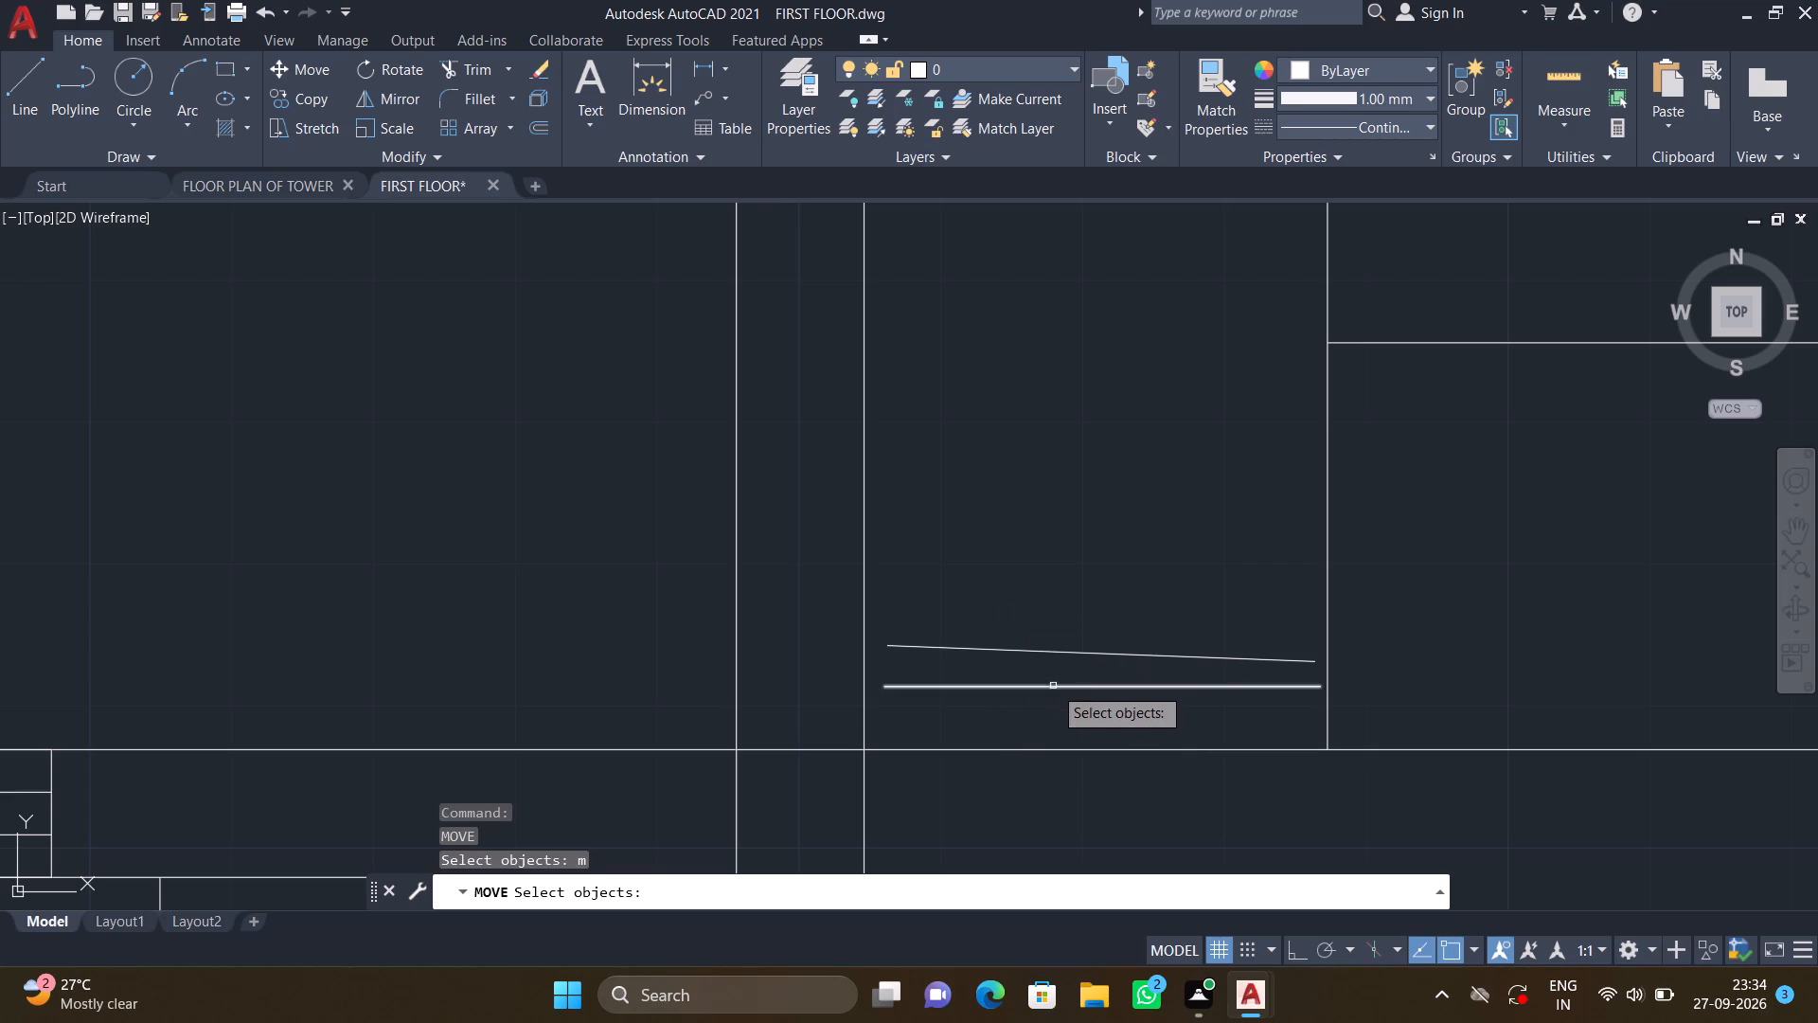
pyautogui.moveTo(1206, 710); pyautogui.dragTo(1200, 697)
pyautogui.moveTo(1293, 714); pyautogui.dragTo(1287, 706)
pyautogui.moveTo(1291, 701); pyautogui.dragTo(1282, 687)
pyautogui.click(1266, 684)
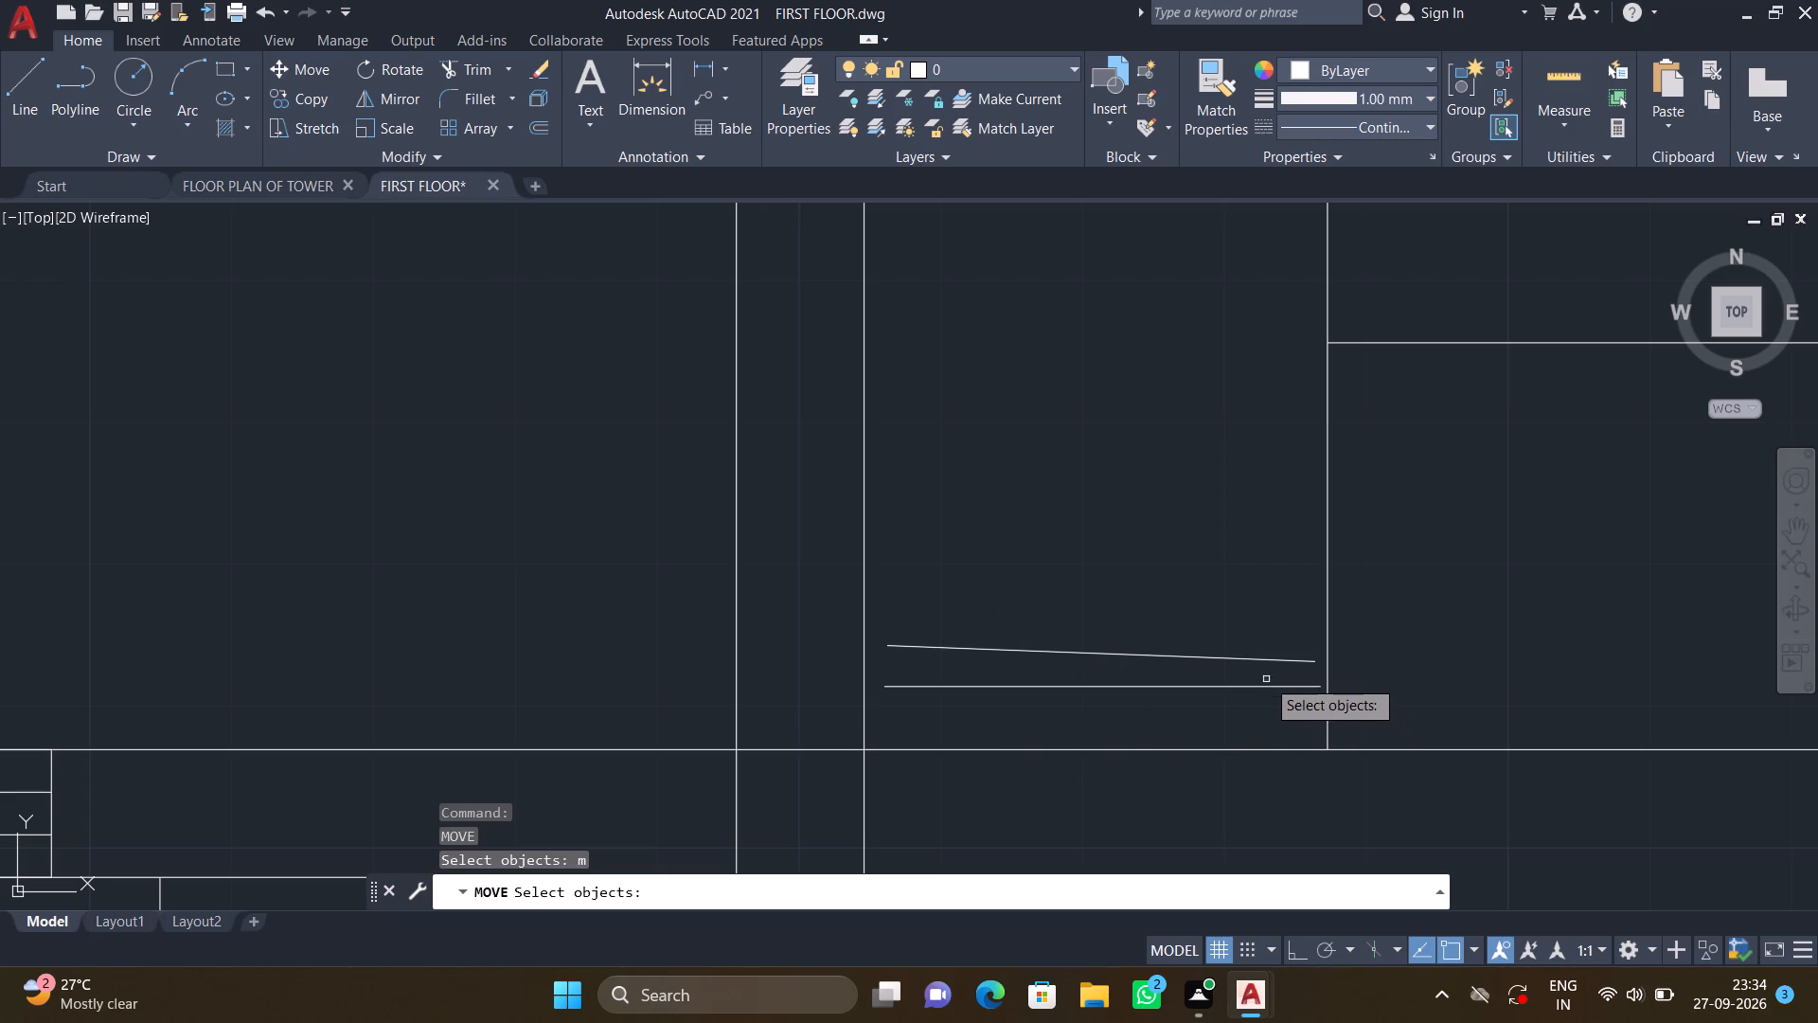
pyautogui.click(1261, 658)
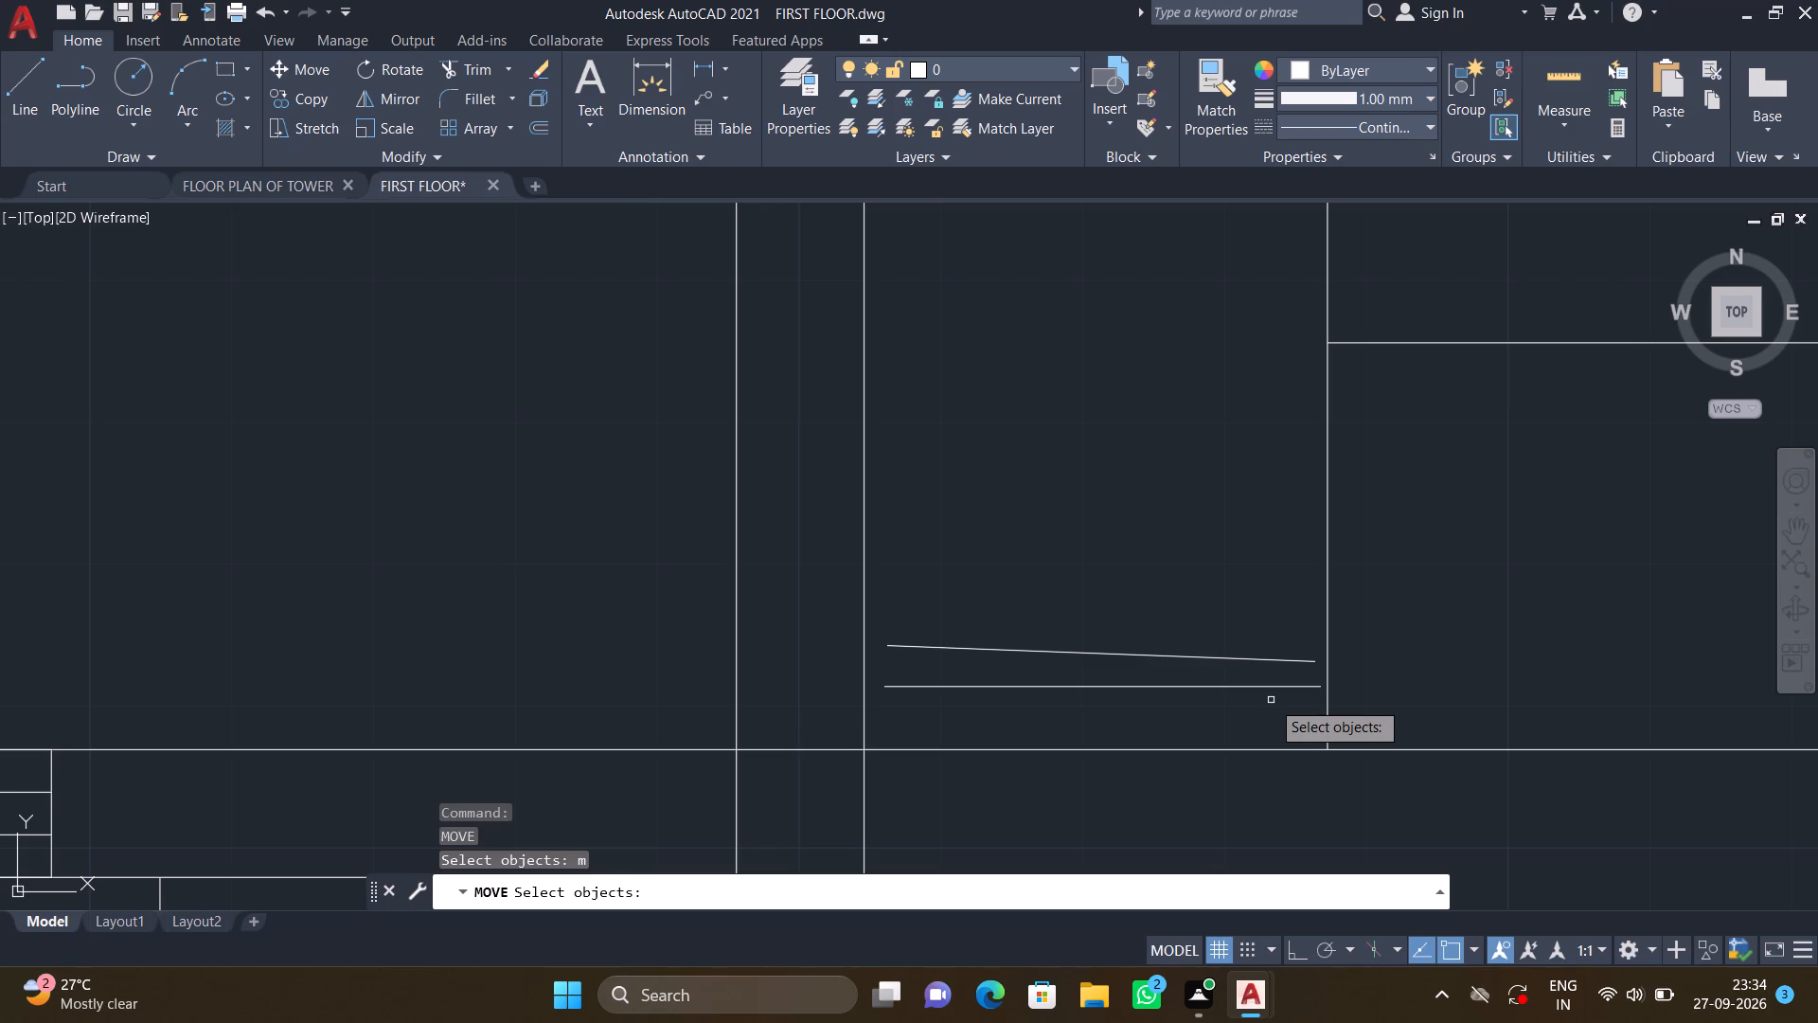
pyautogui.press('Return')
pyautogui.moveTo(1274, 705); pyautogui.dragTo(1268, 696)
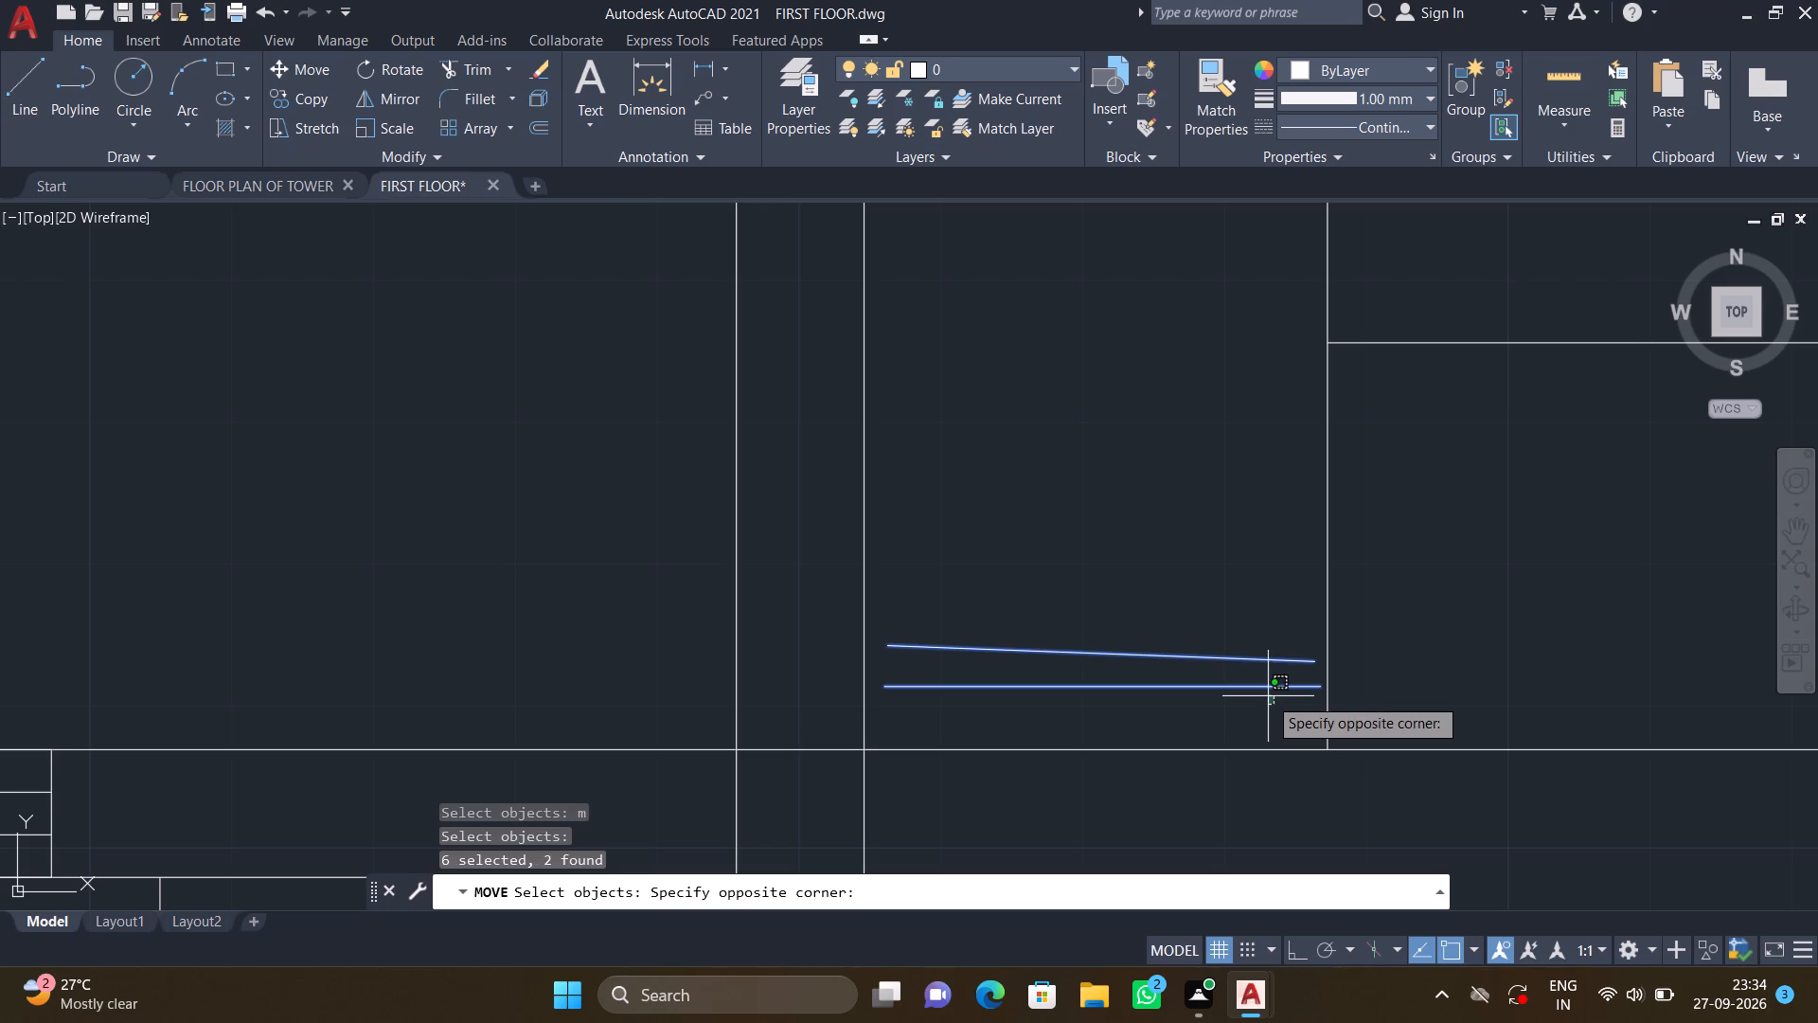
pyautogui.press('Return')
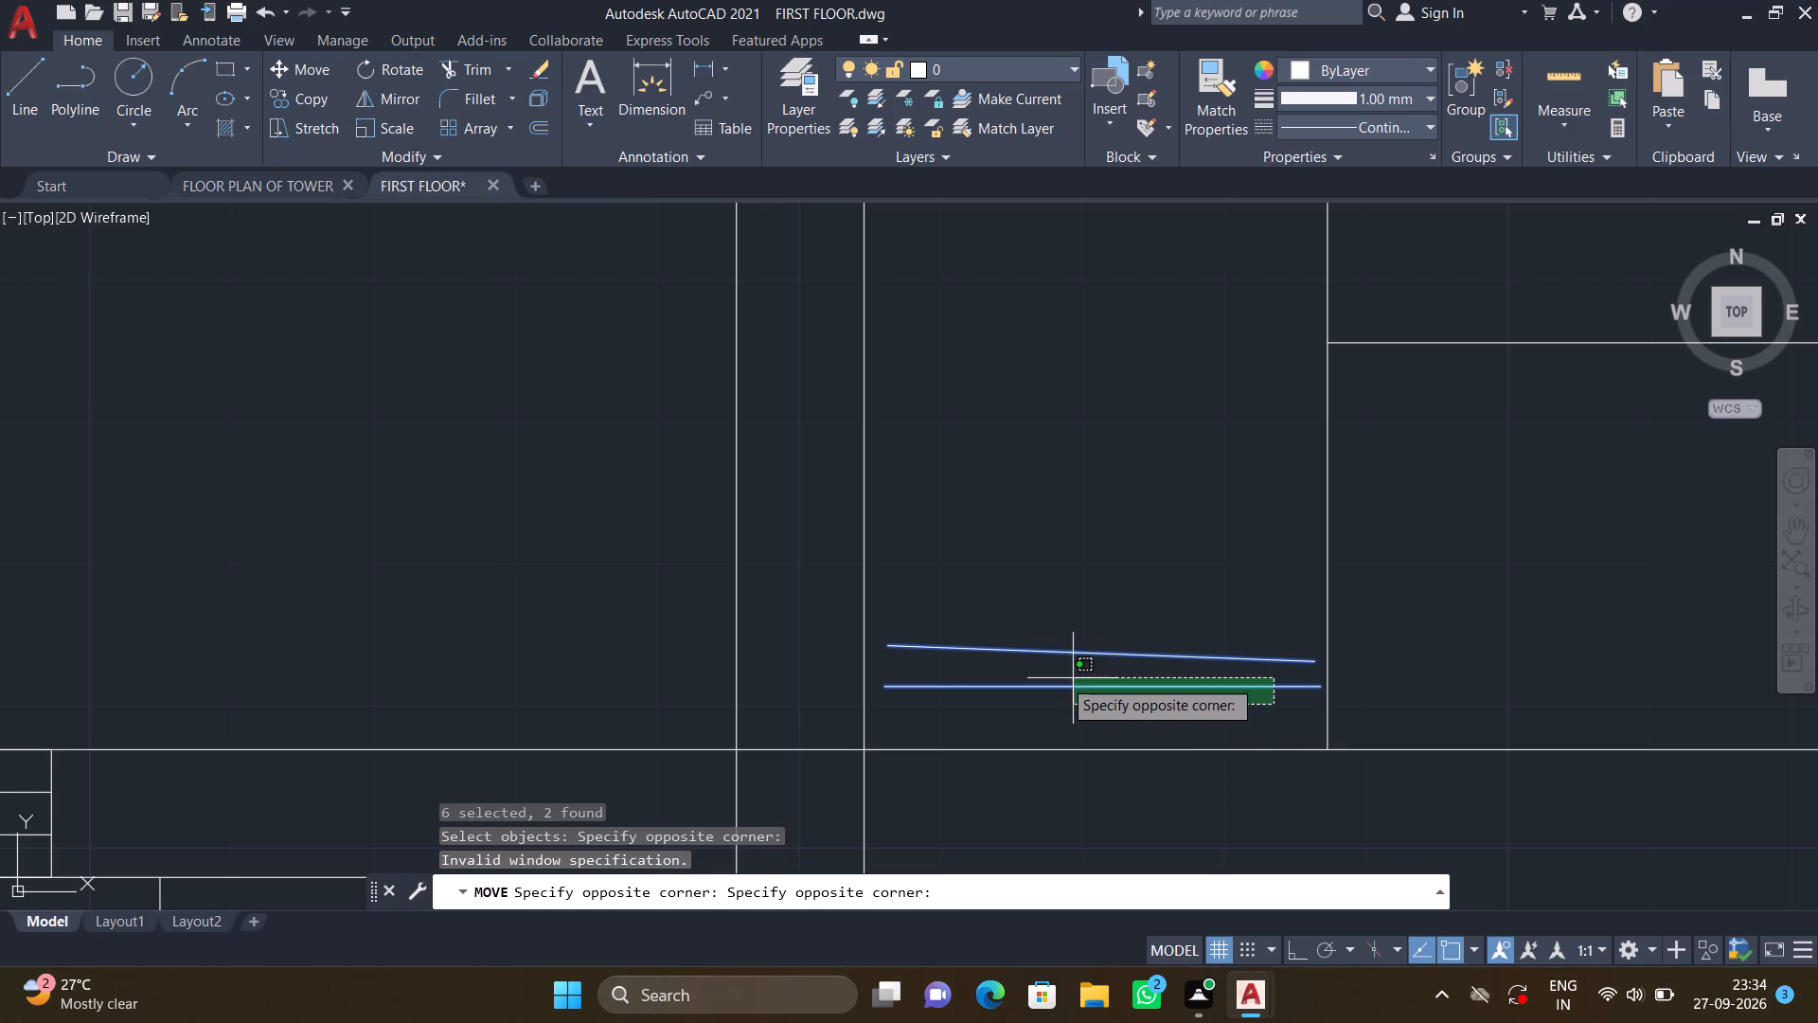
pyautogui.click(897, 638)
pyautogui.press('Return')
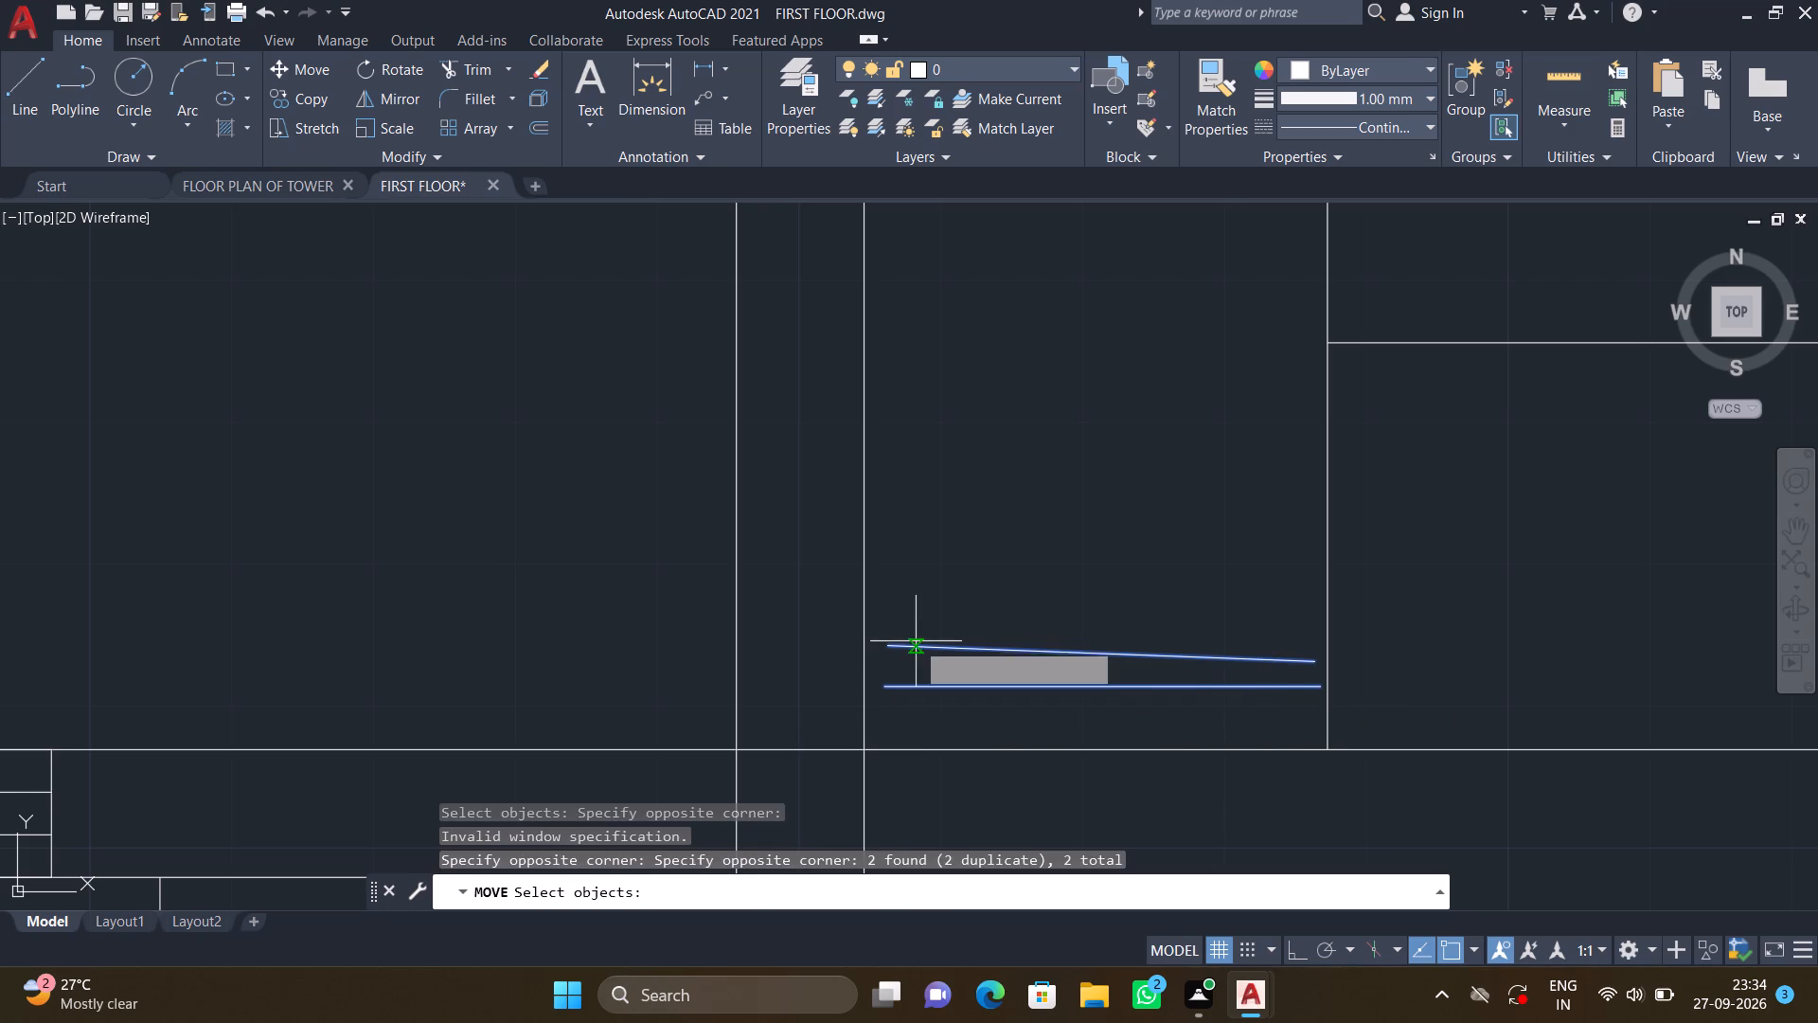
pyautogui.click(891, 643)
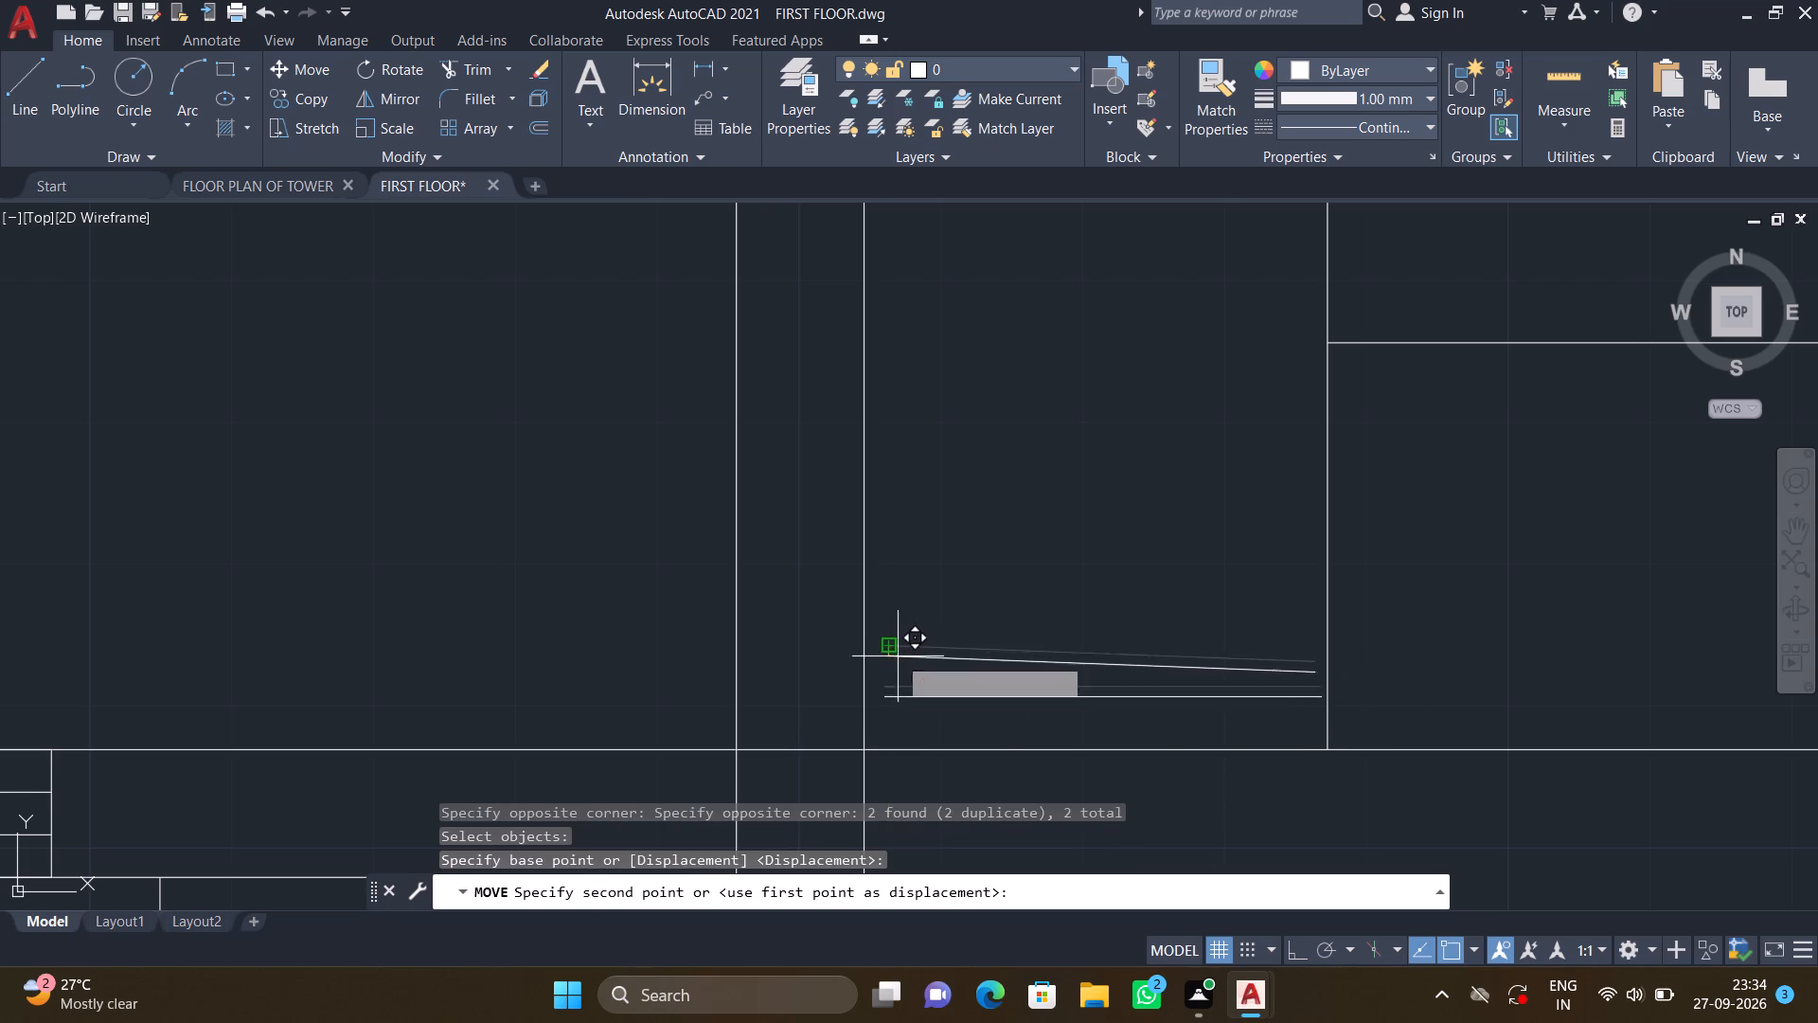
pyautogui.click(896, 672)
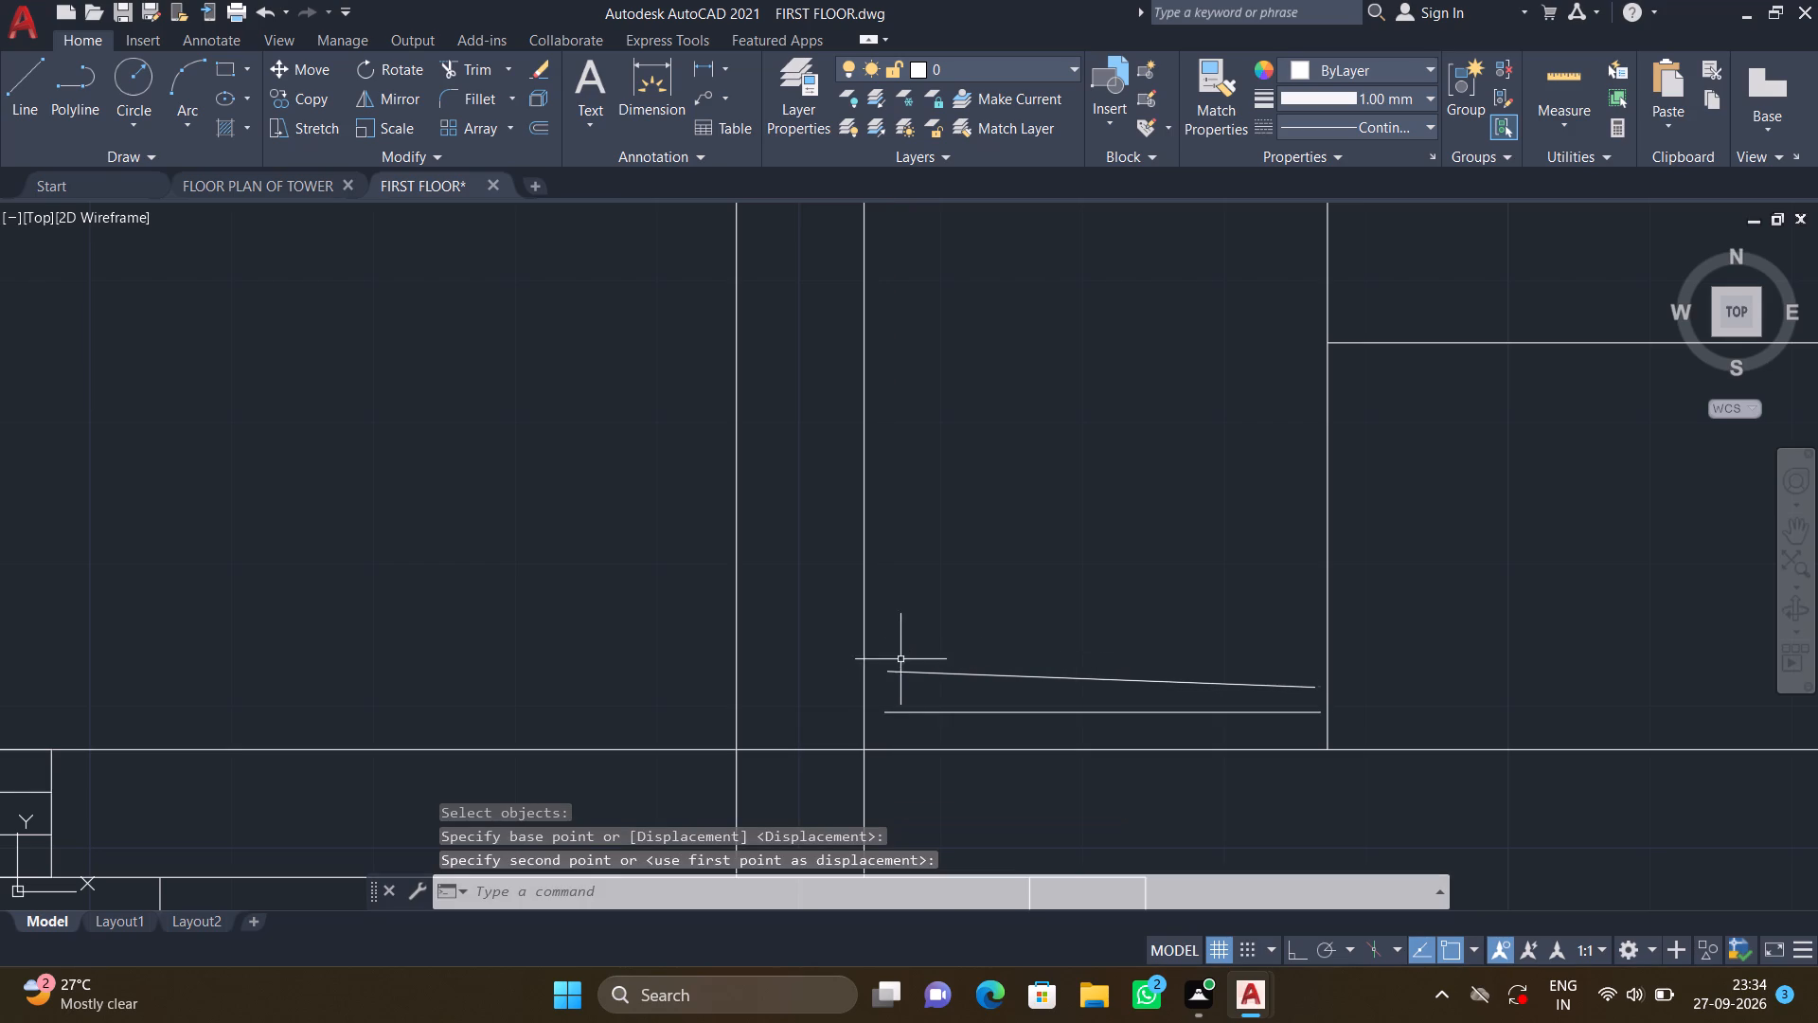
# Erase all the hanger lines and the vertical hanging rod from the central bedroom's wardrobe.
pyautogui.scroll(-2, 1013, 612)
pyautogui.scroll(-3, 643, 522)
pyautogui.moveTo(564, 431); pyautogui.dragTo(799, 621, button='middle')
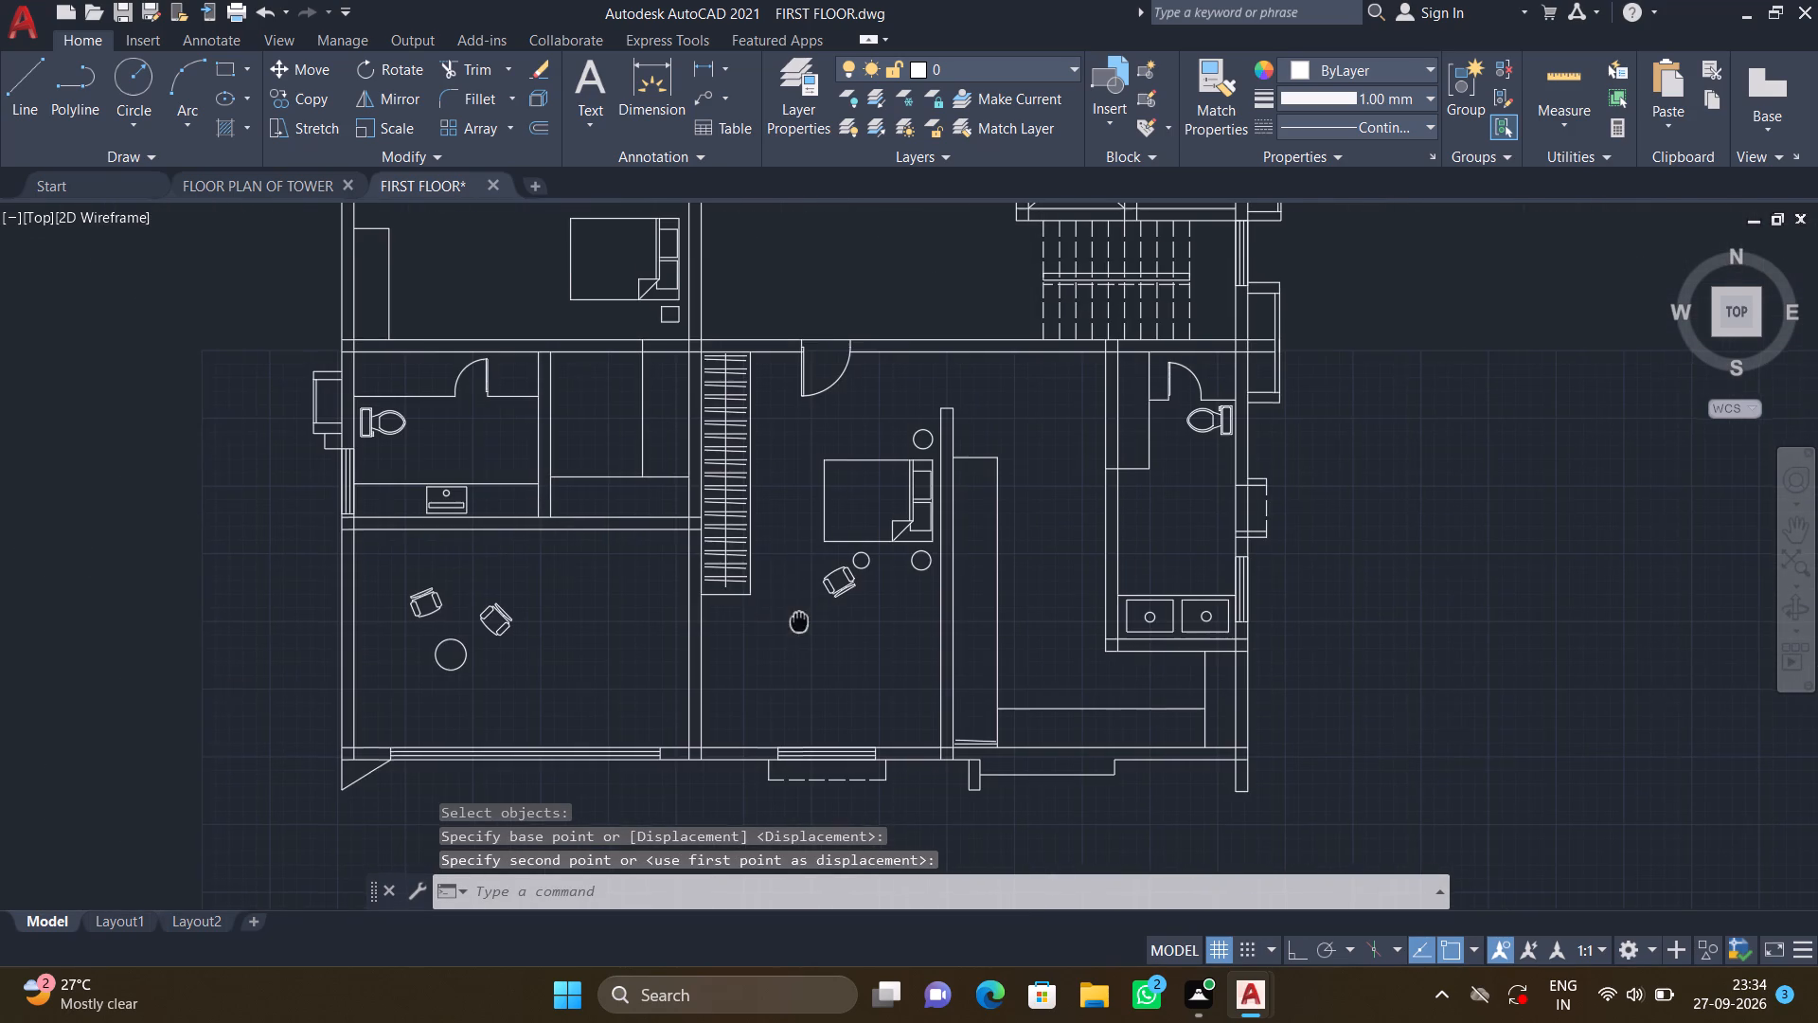
pyautogui.moveTo(738, 545); pyautogui.dragTo(906, 591, button='middle')
pyautogui.scroll(2, 909, 643)
pyautogui.moveTo(908, 625); pyautogui.dragTo(906, 615)
pyautogui.moveTo(844, 305); pyautogui.dragTo(861, 431, button='middle')
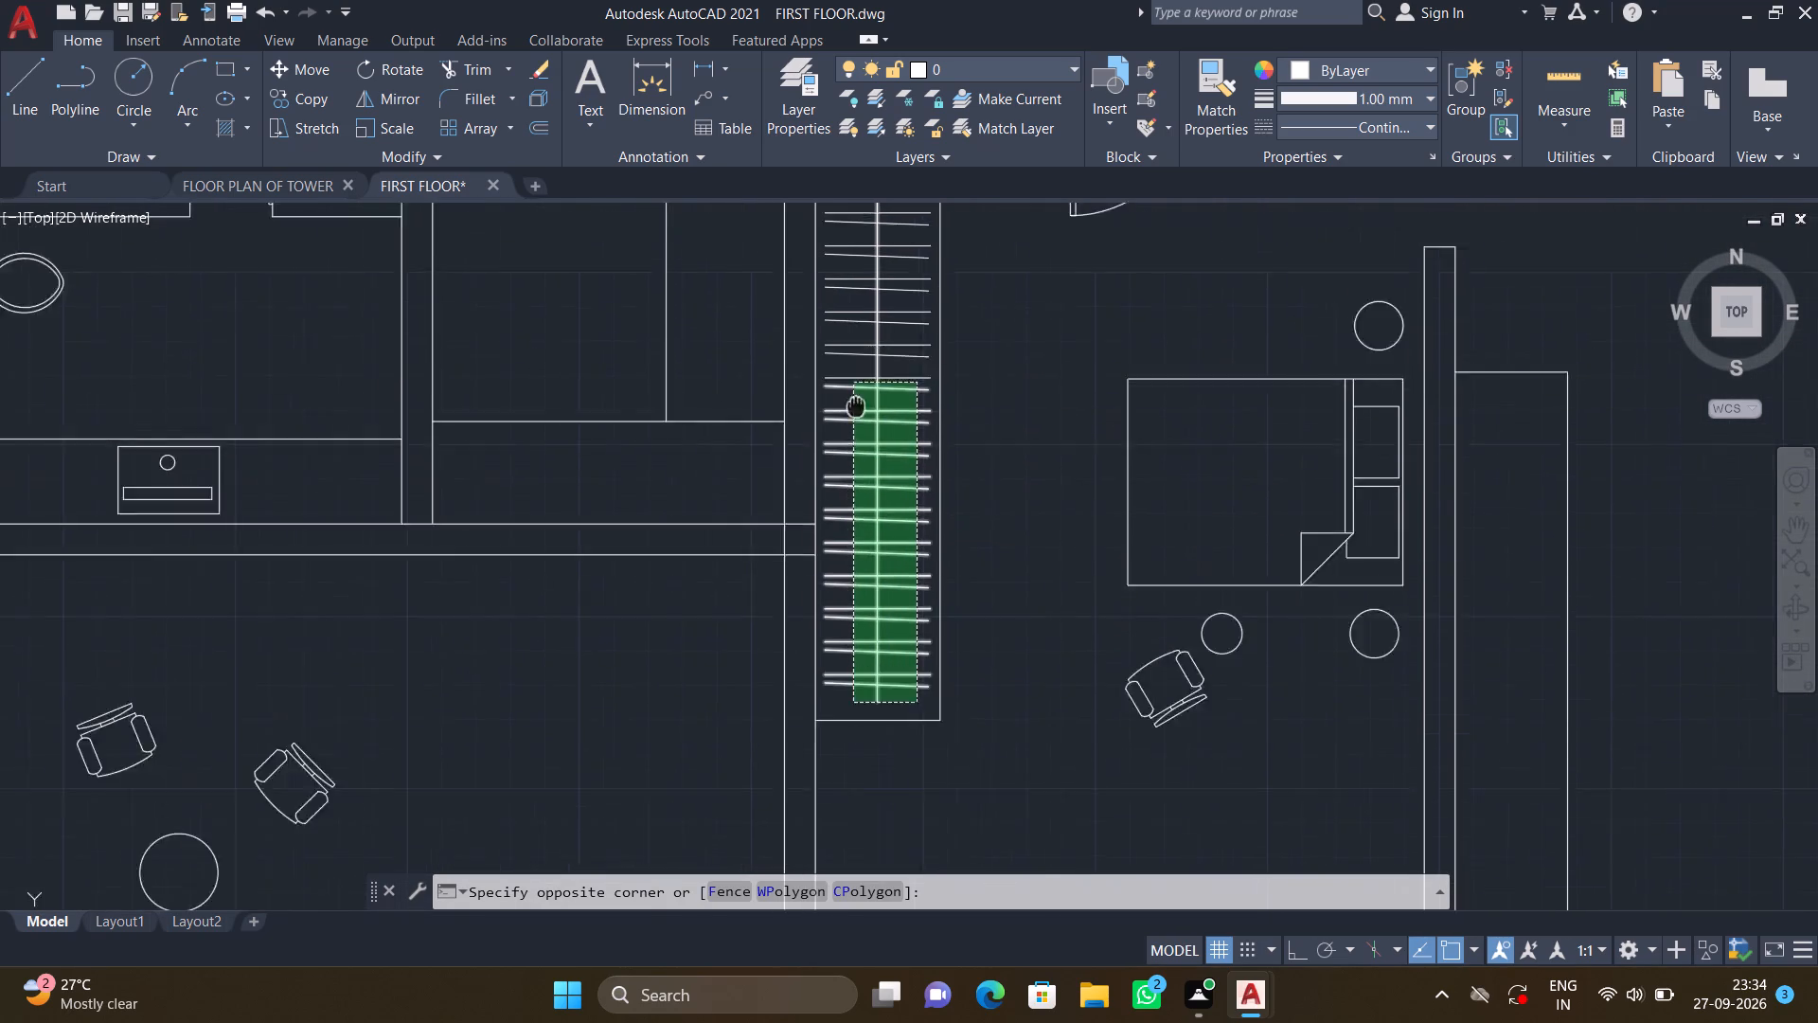
pyautogui.moveTo(861, 431); pyautogui.dragTo(866, 560, button='middle')
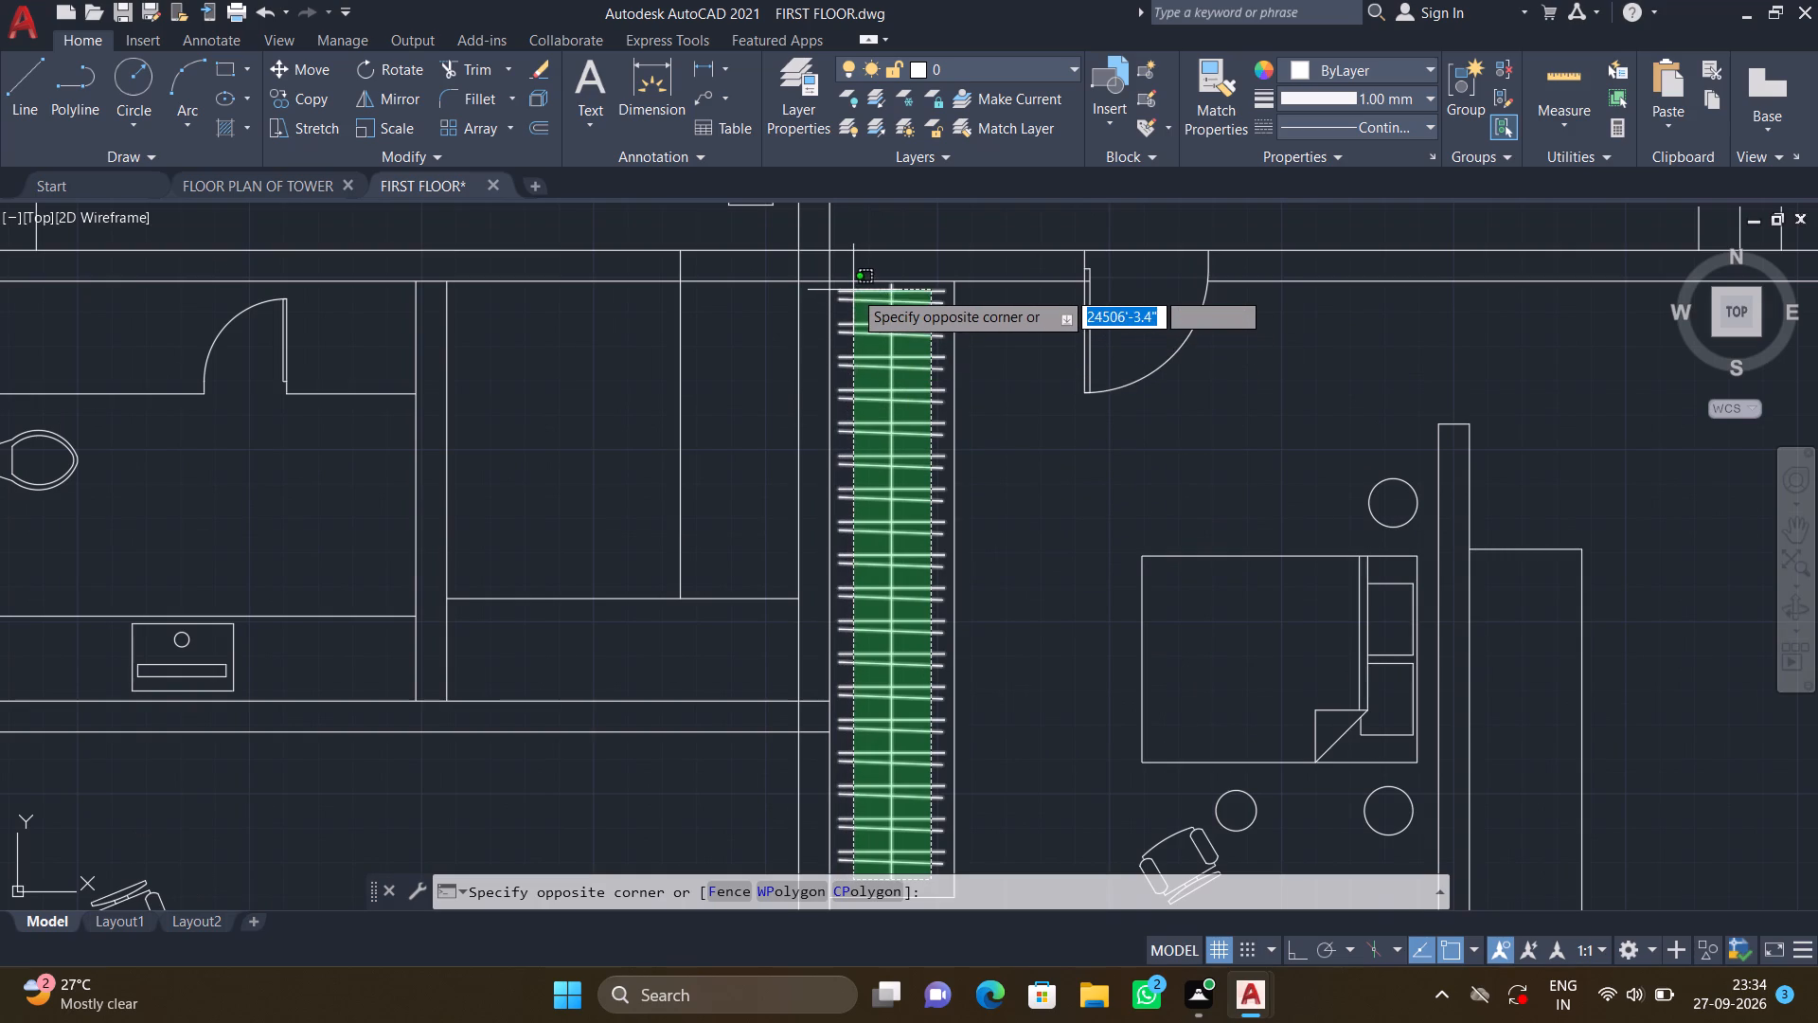
pyautogui.click(853, 288)
pyautogui.press('Delete')
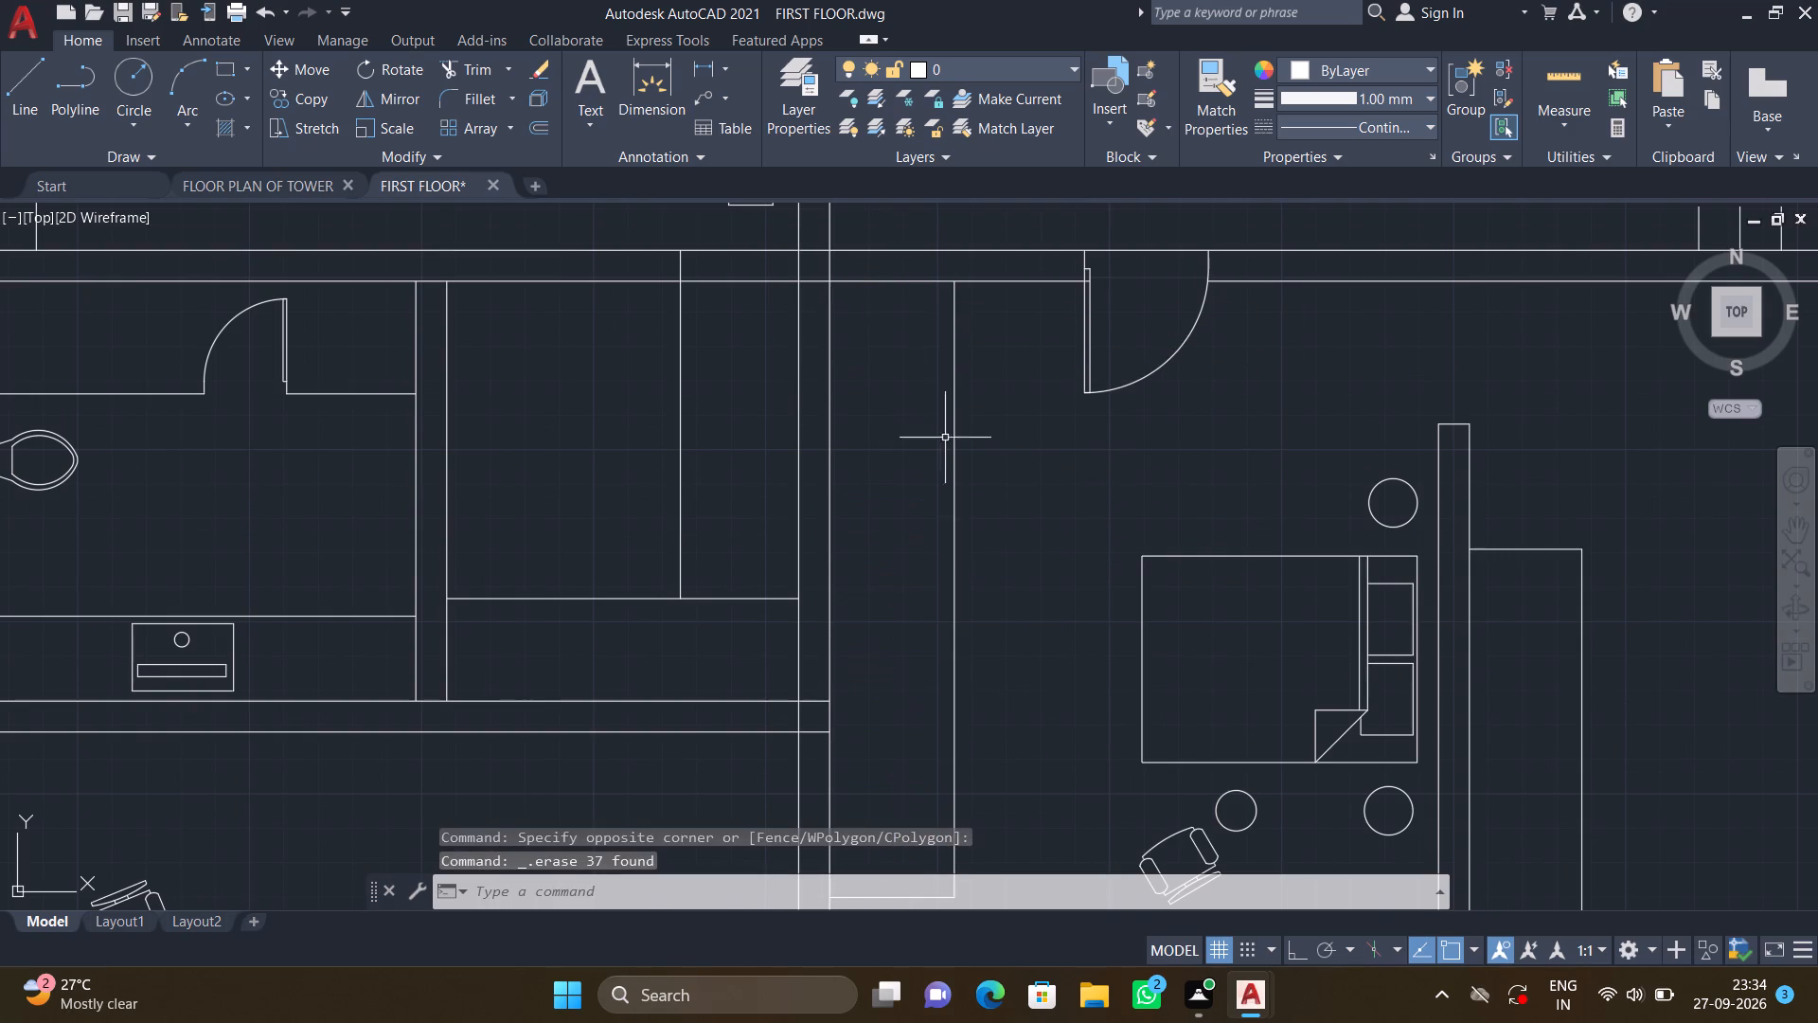
# With Ortho on, copy the hanger pair straight up the L-shaped wardrobe's vertical leg as a 20-item array.
pyautogui.scroll(-4, 947, 448)
pyautogui.moveTo(989, 529); pyautogui.dragTo(899, 478, button='middle')
pyautogui.scroll(3, 988, 597)
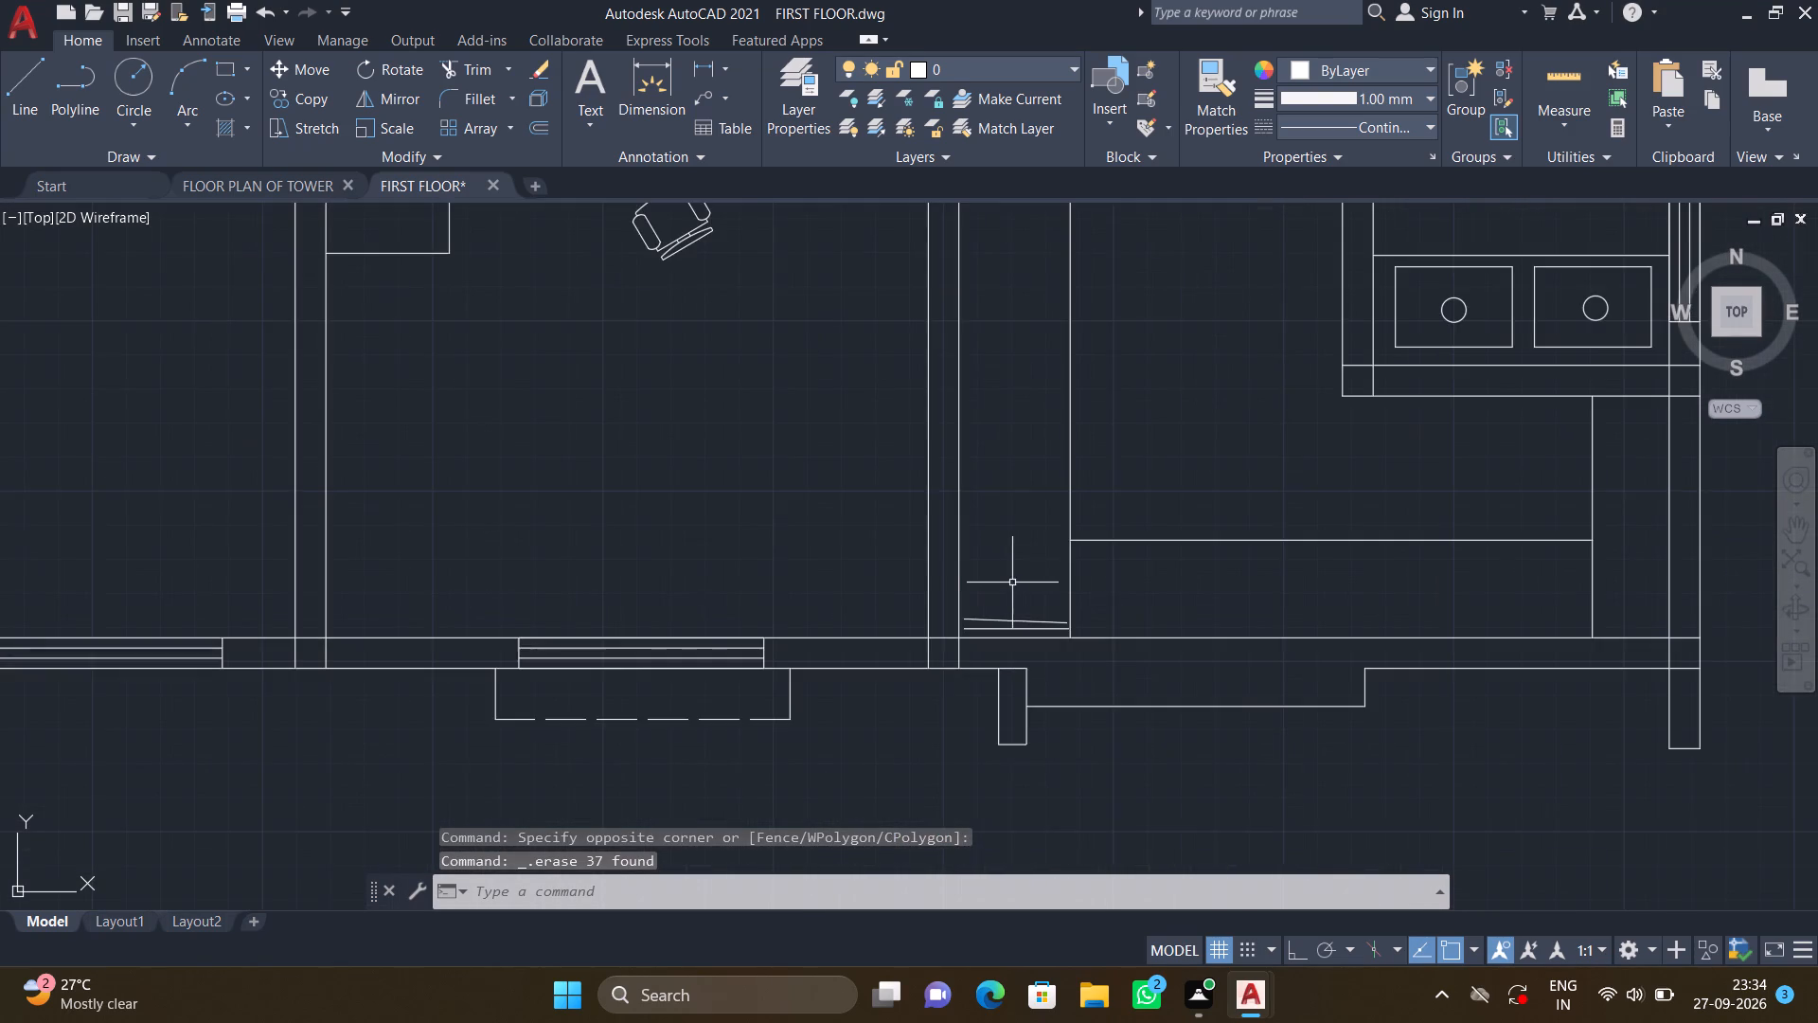
pyautogui.scroll(2, 1026, 593)
pyautogui.press('c')
pyautogui.press('o')
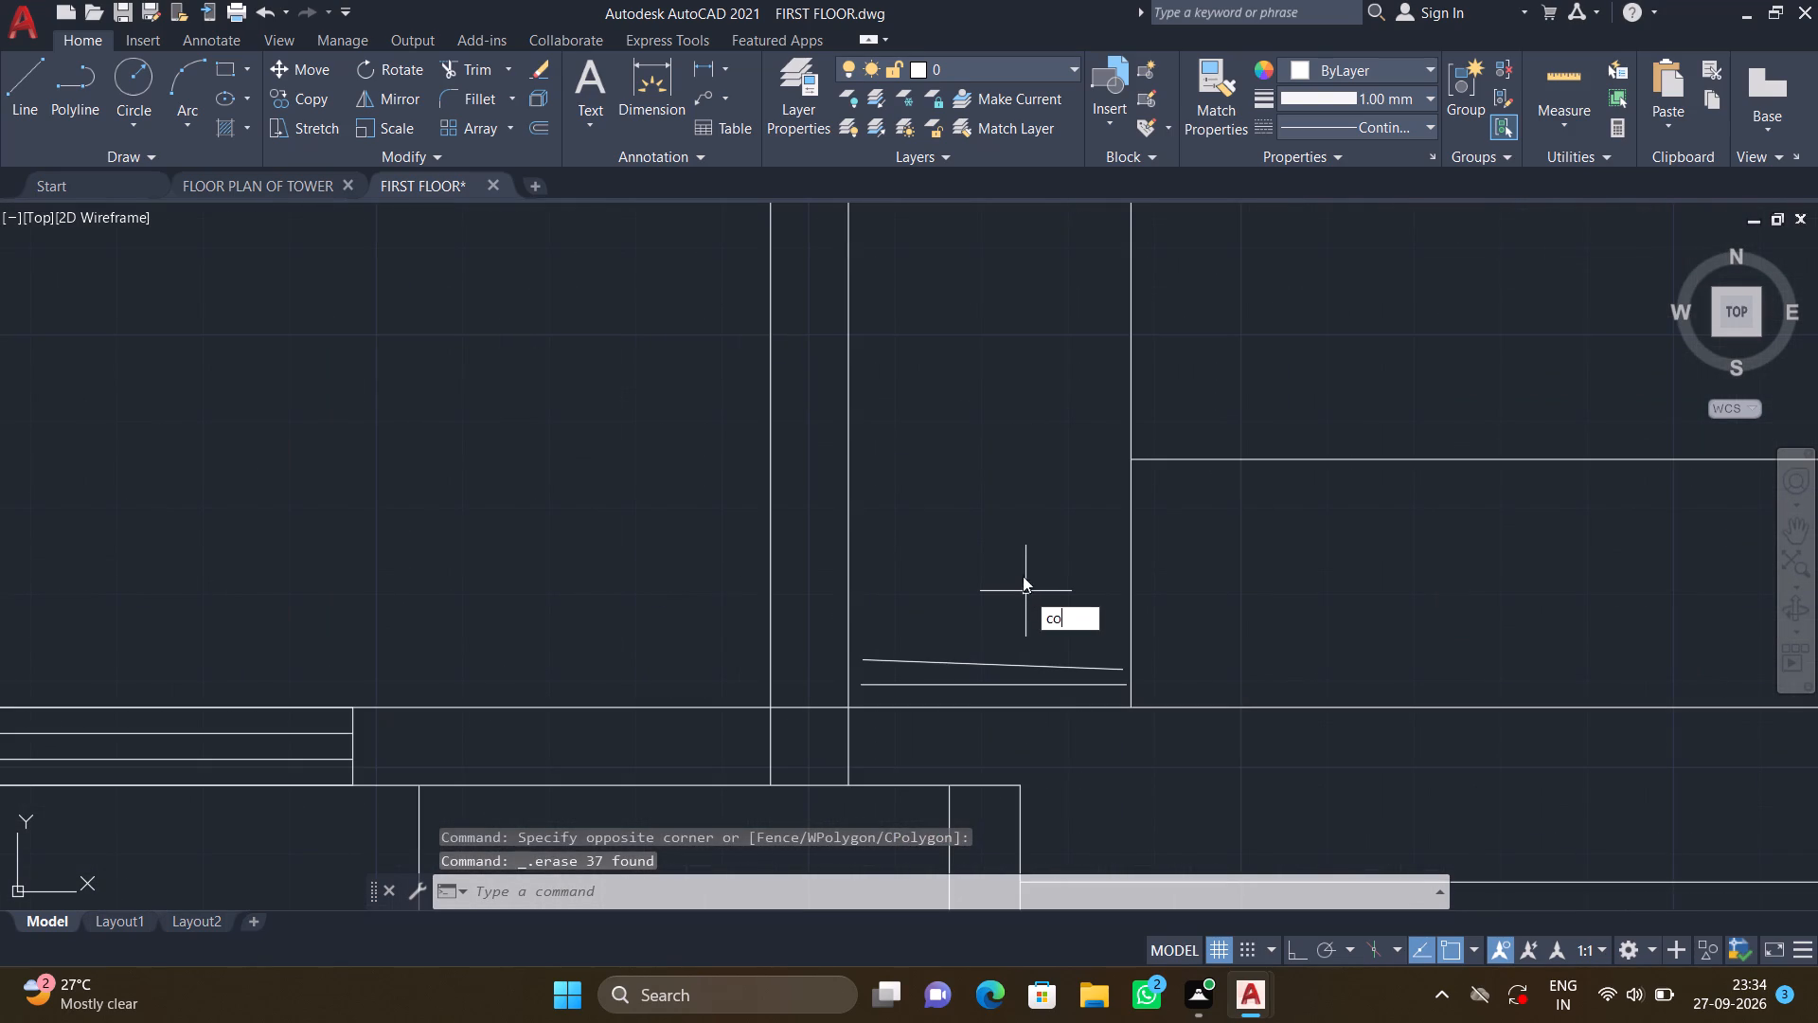
pyautogui.press('Return')
pyautogui.moveTo(1013, 694); pyautogui.dragTo(1011, 685)
pyautogui.click(965, 619)
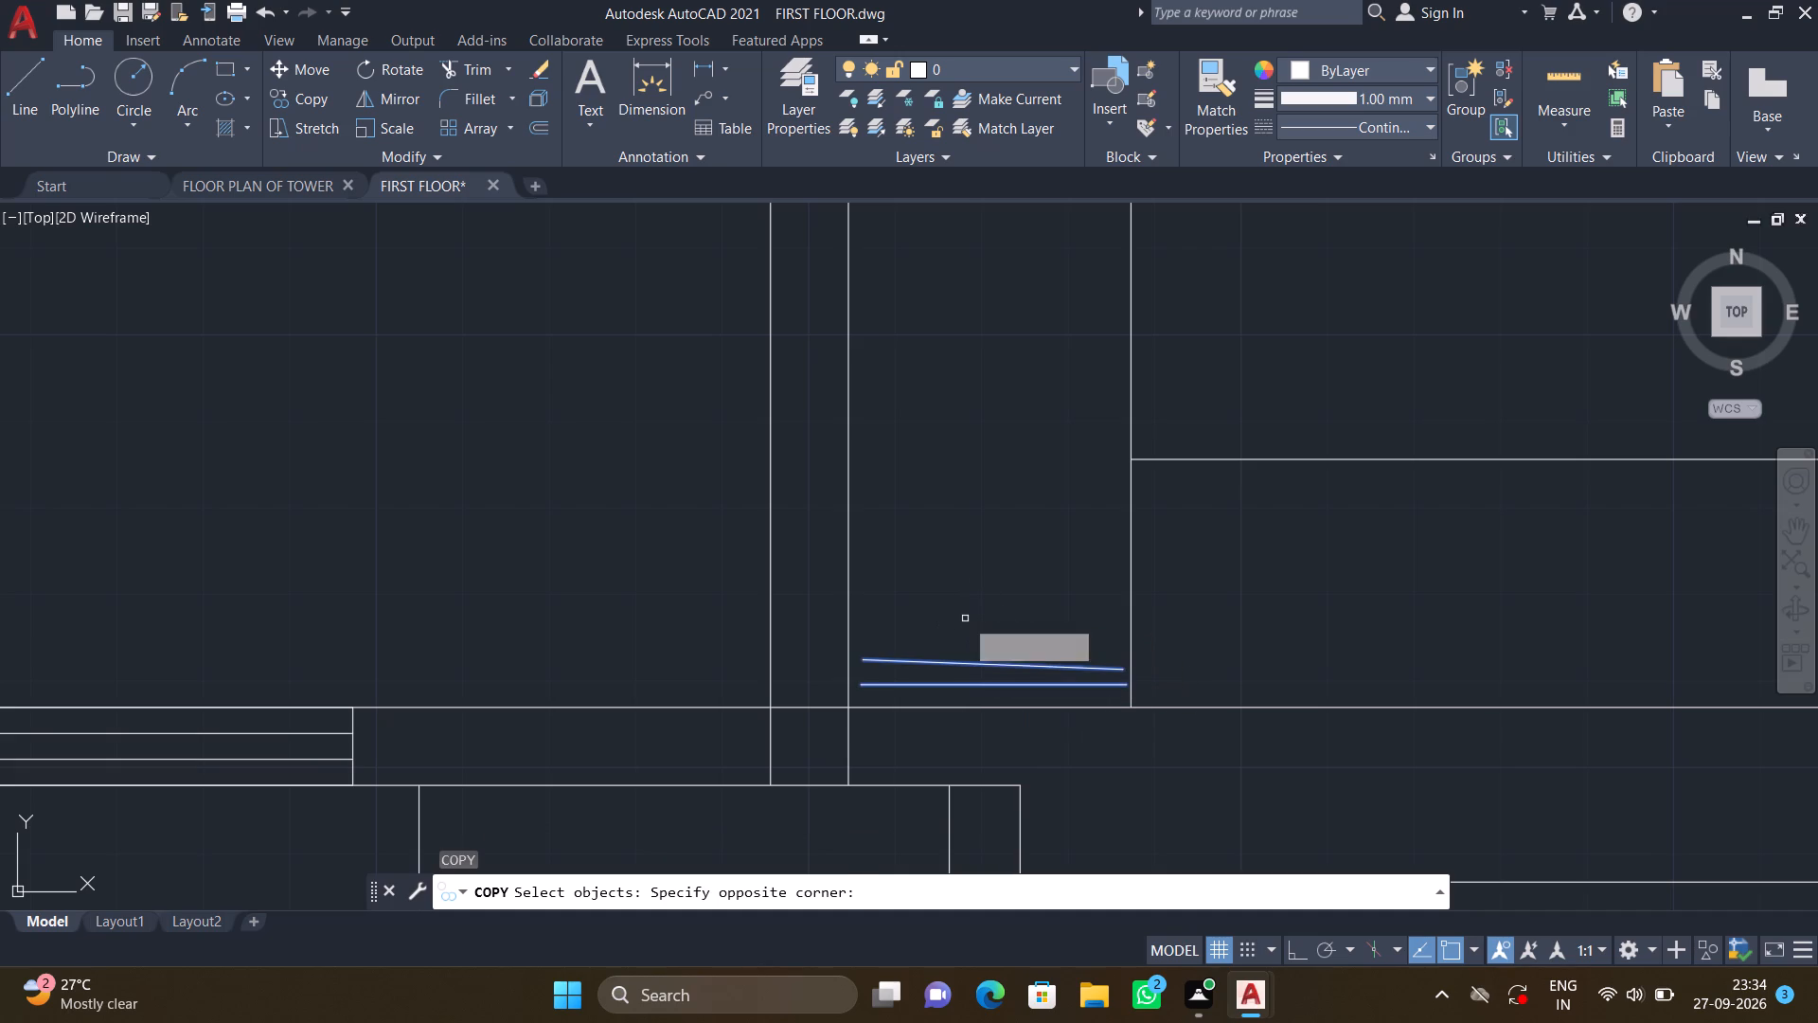
pyautogui.press('Return')
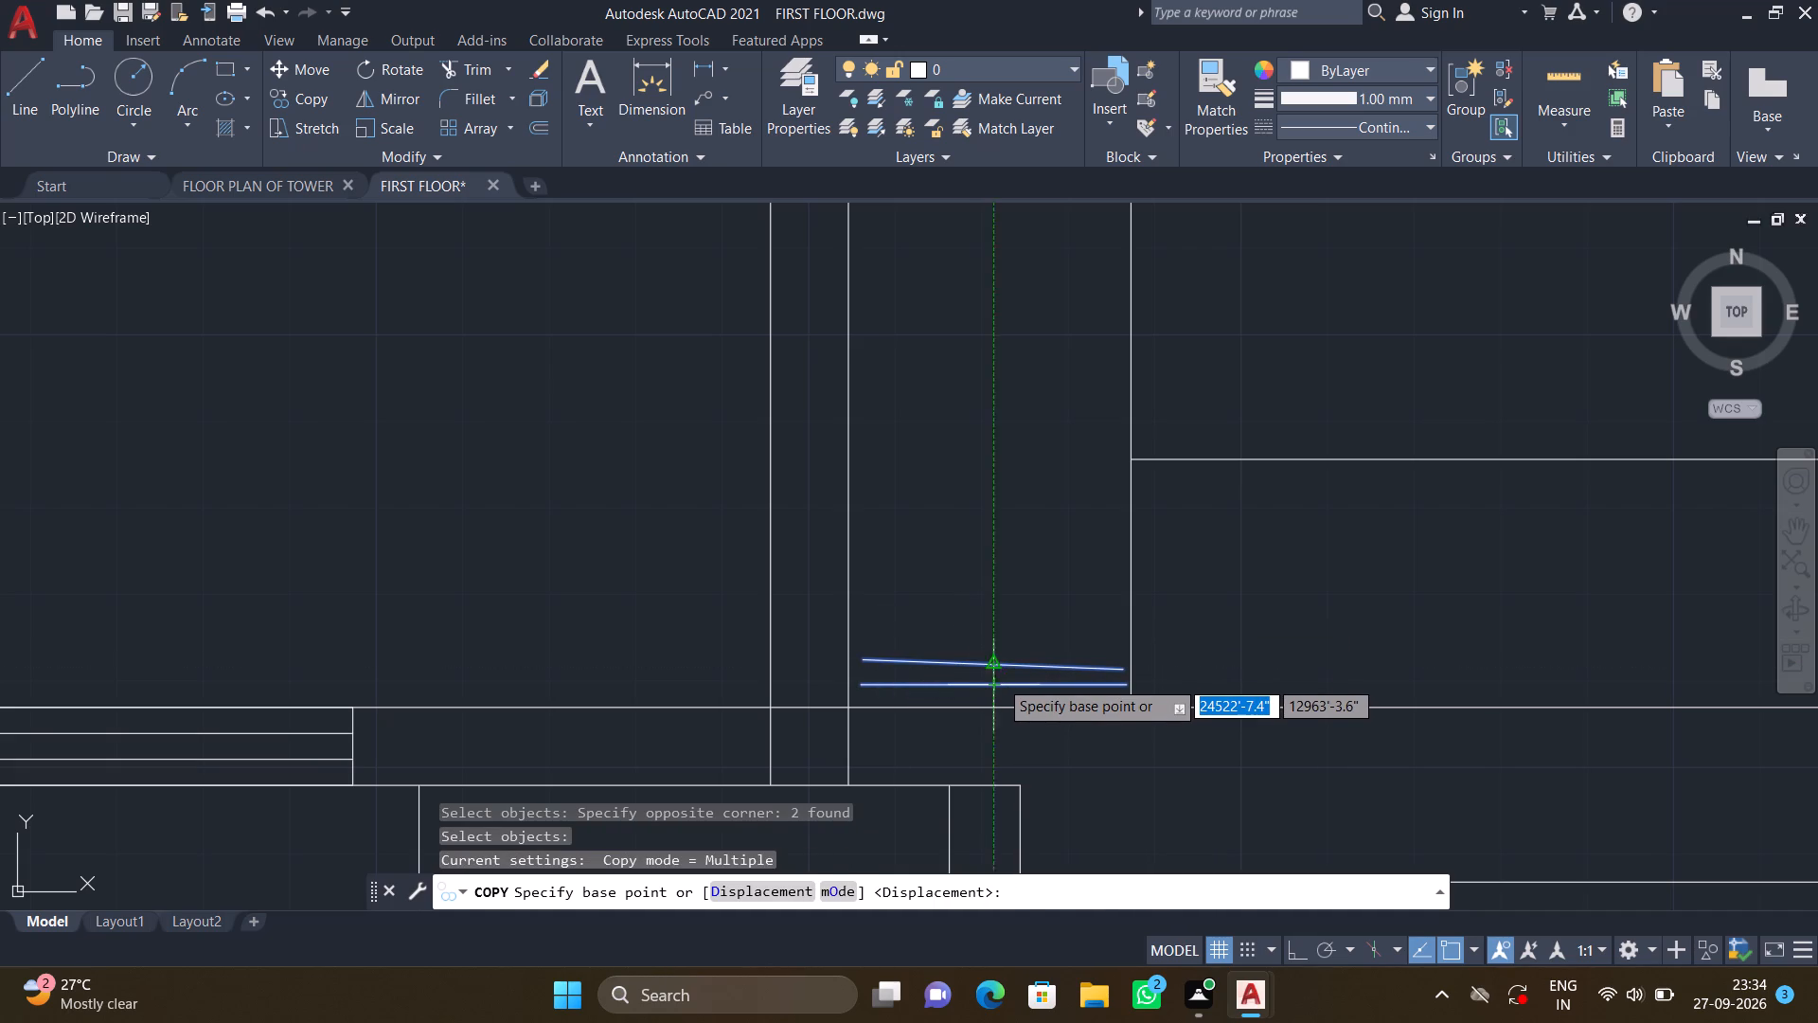
pyautogui.press('F8')
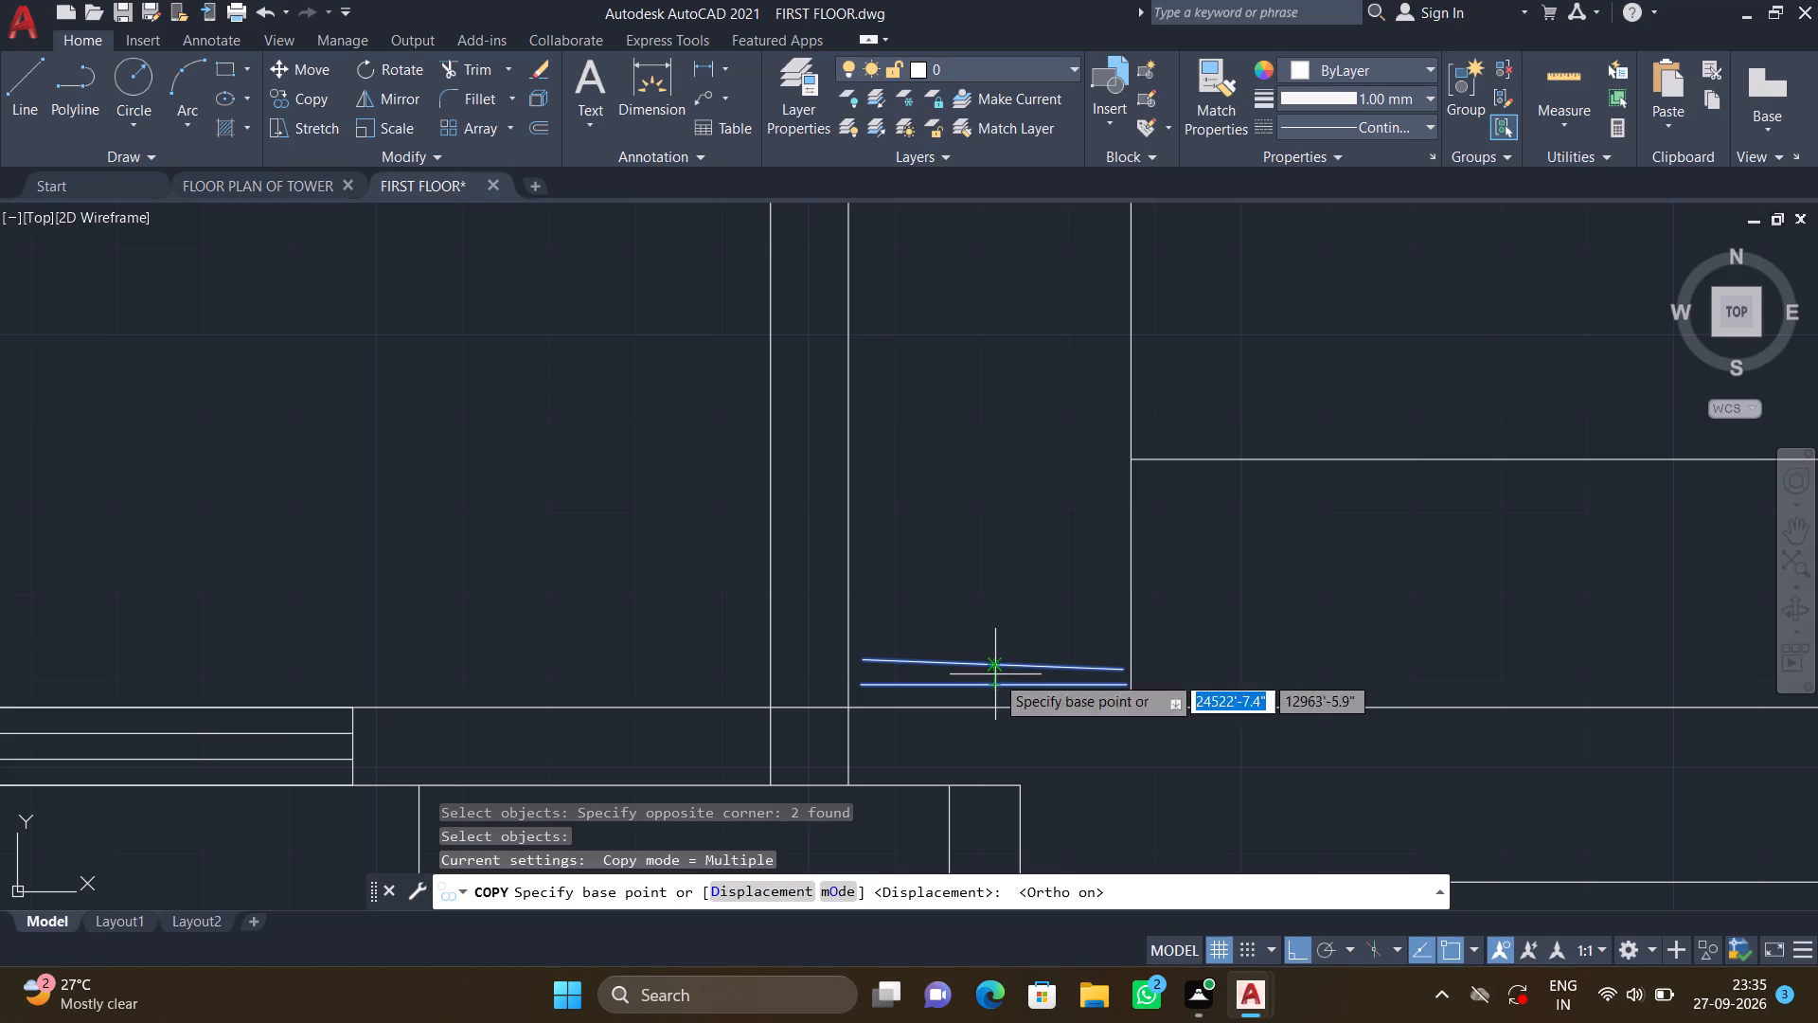
pyautogui.click(993, 685)
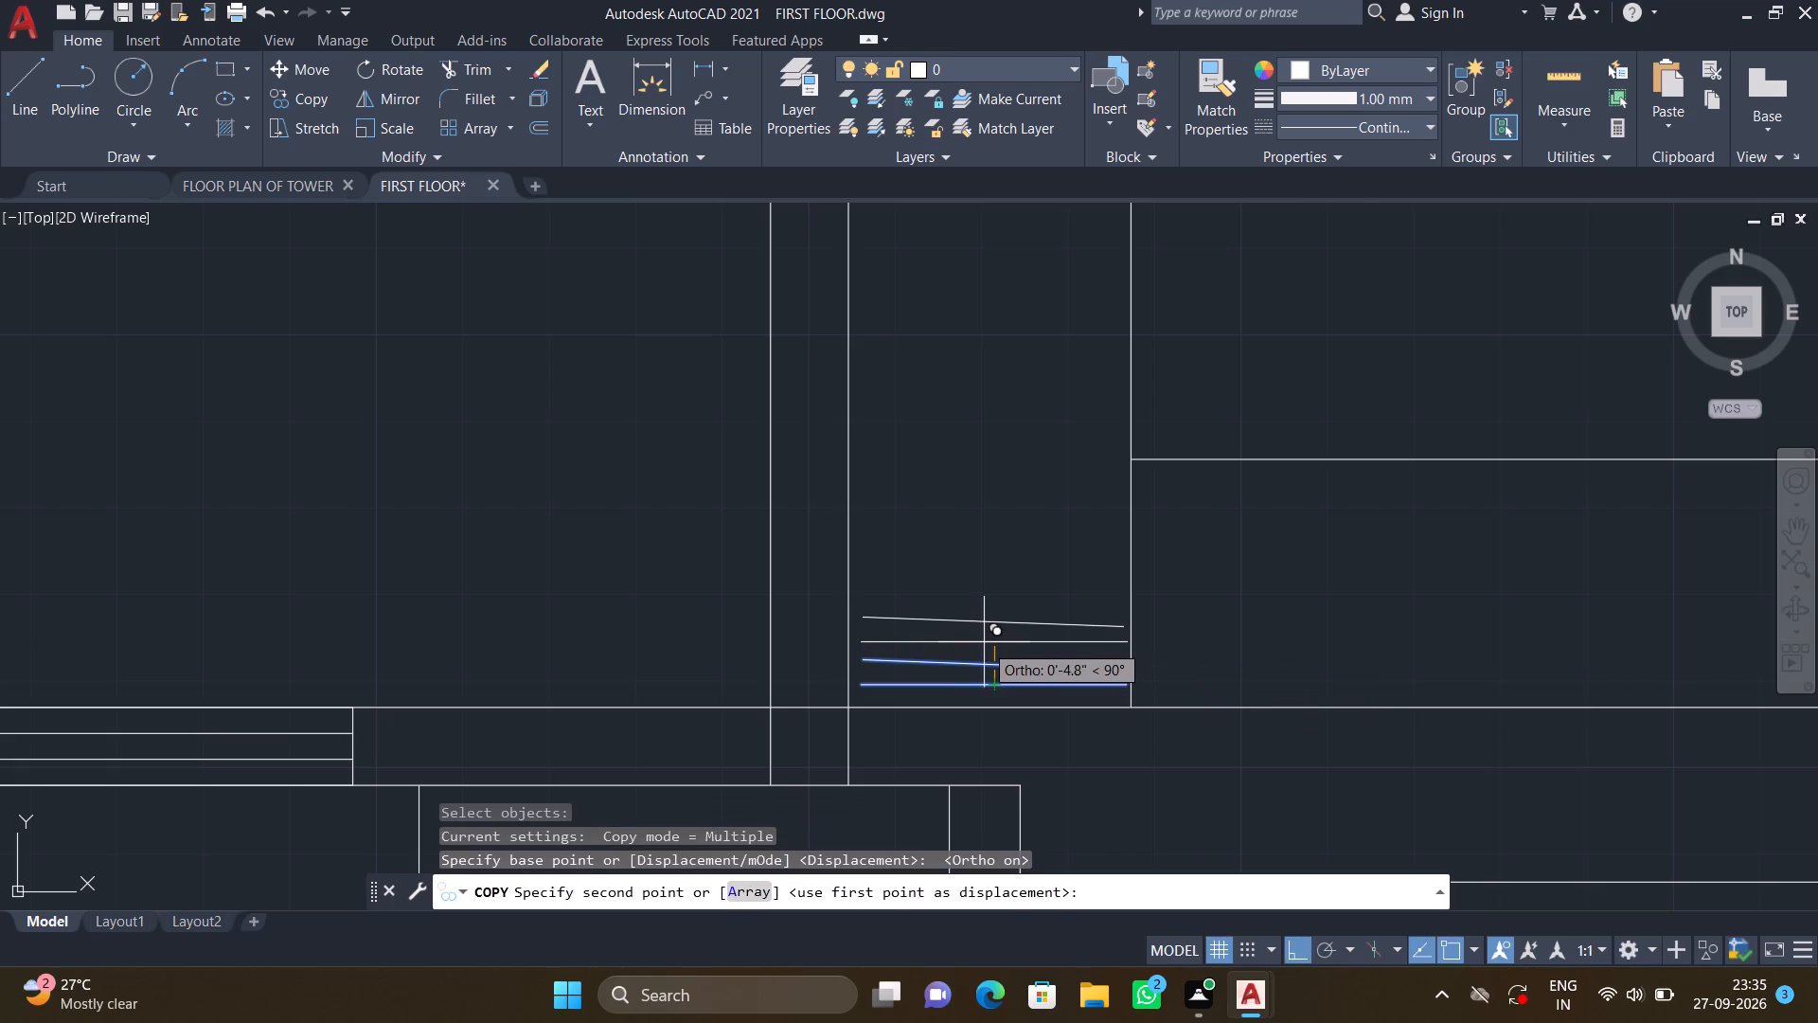
pyautogui.press('a')
pyautogui.press('Return')
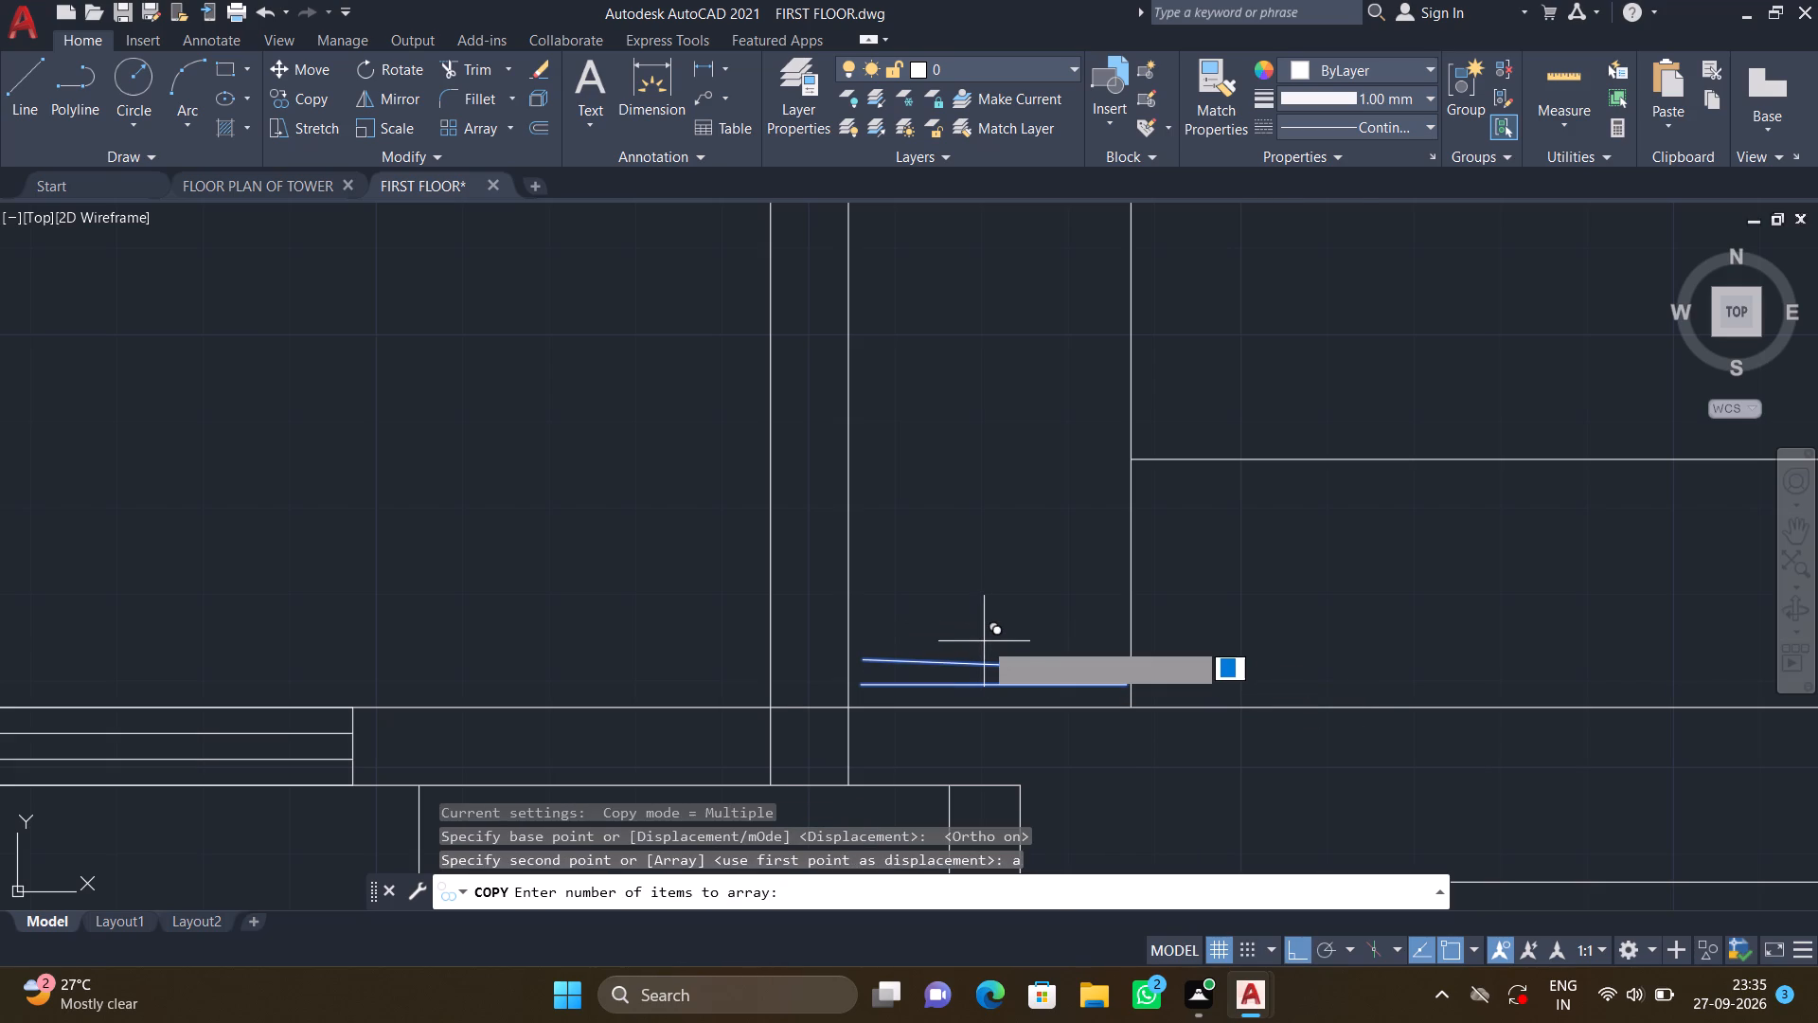
pyautogui.scroll(-2, 984, 641)
pyautogui.scroll(-2, 978, 557)
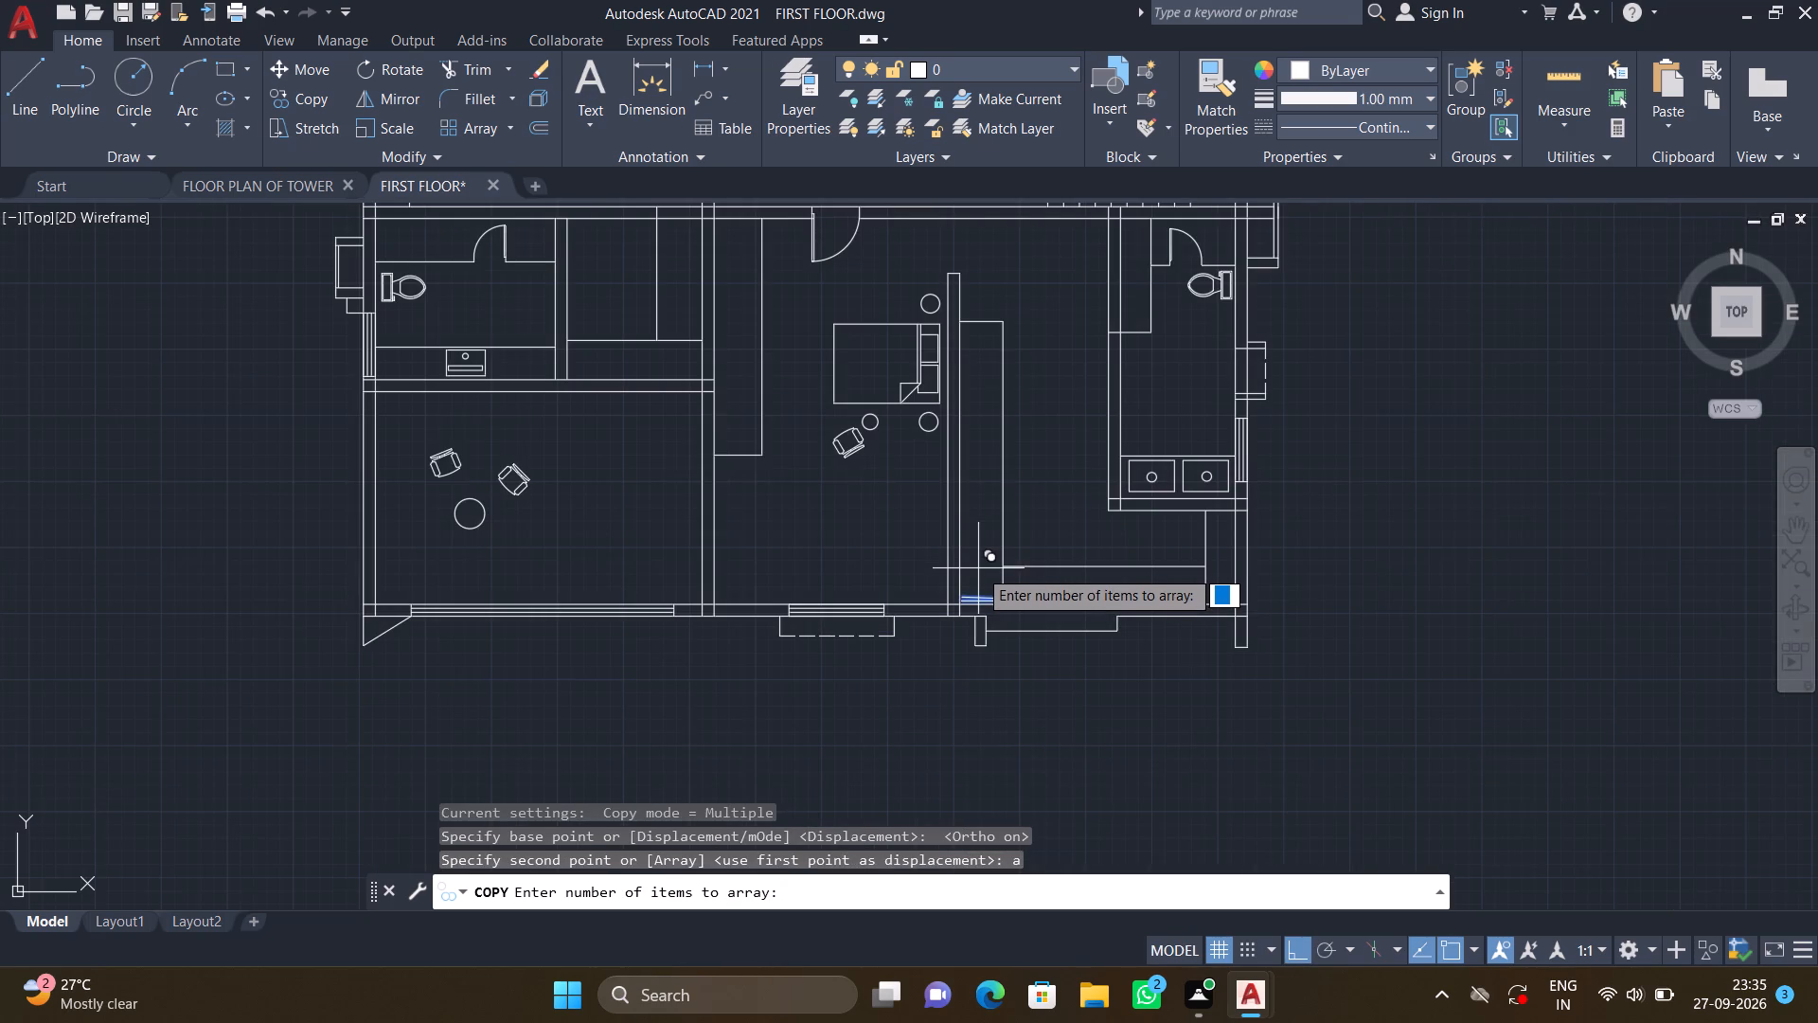
pyautogui.write('20')
pyautogui.press('Return')
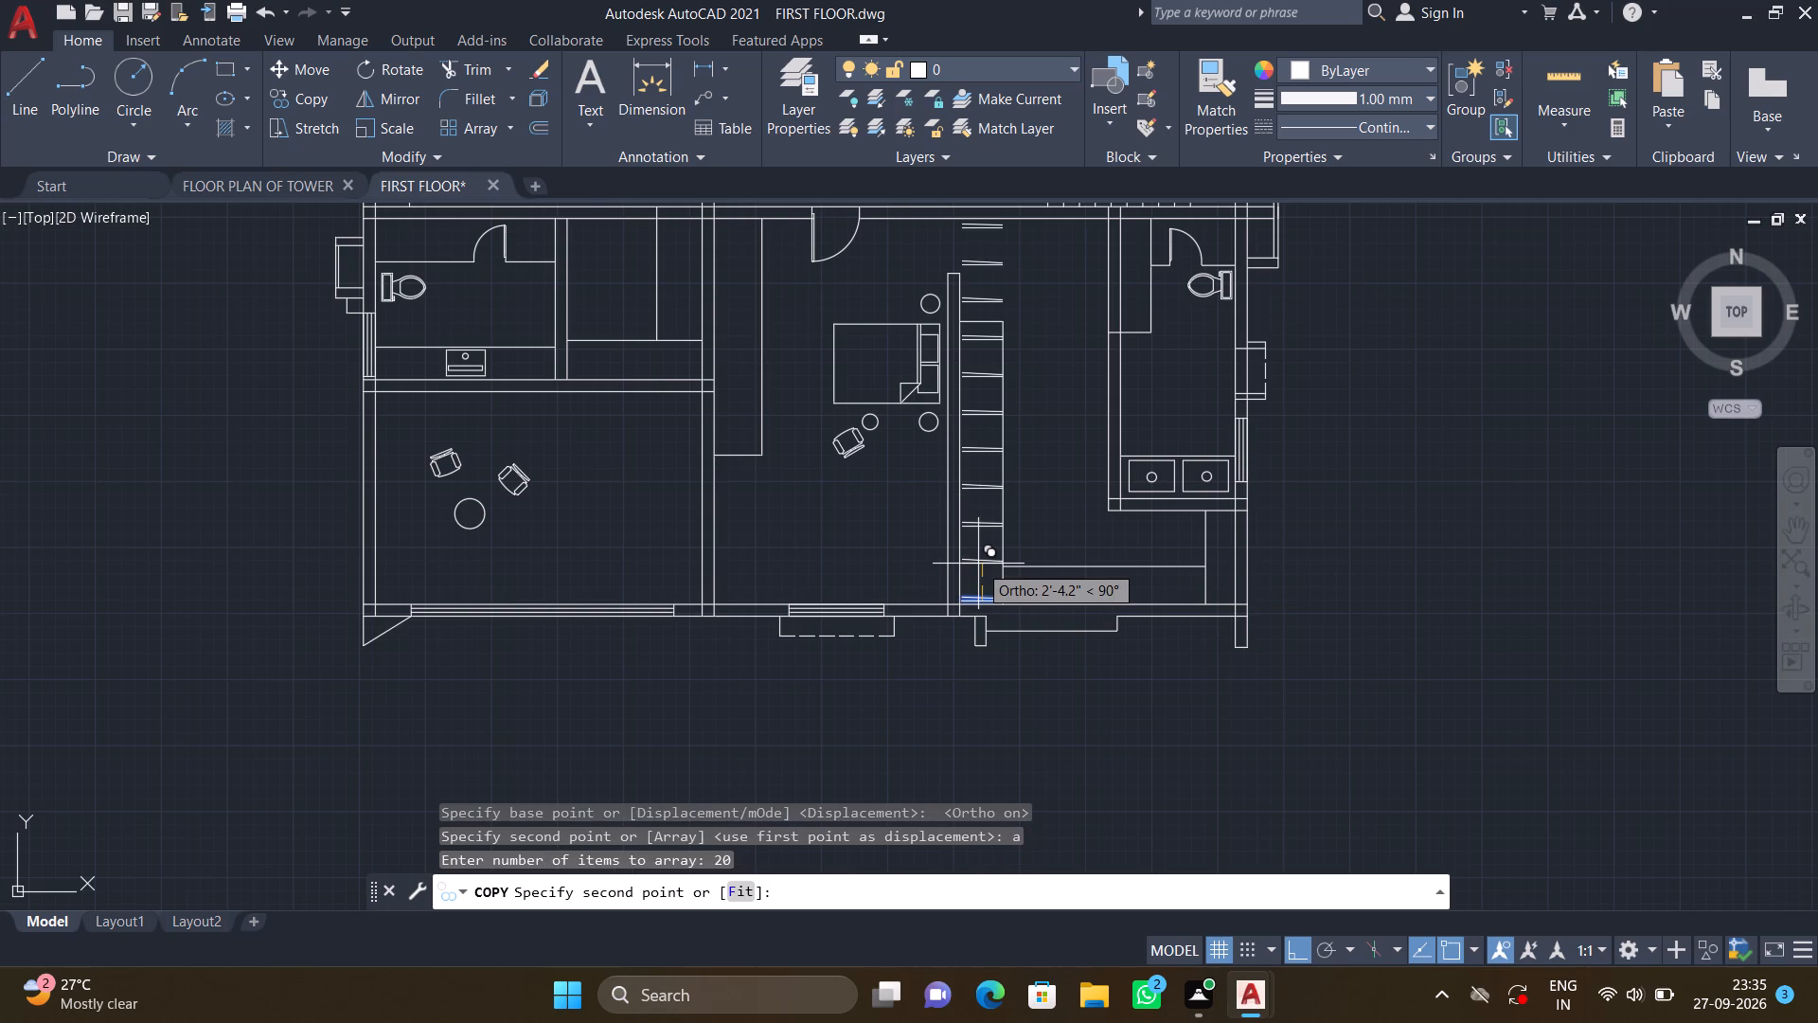
pyautogui.scroll(-1, 978, 572)
pyautogui.scroll(2, 988, 568)
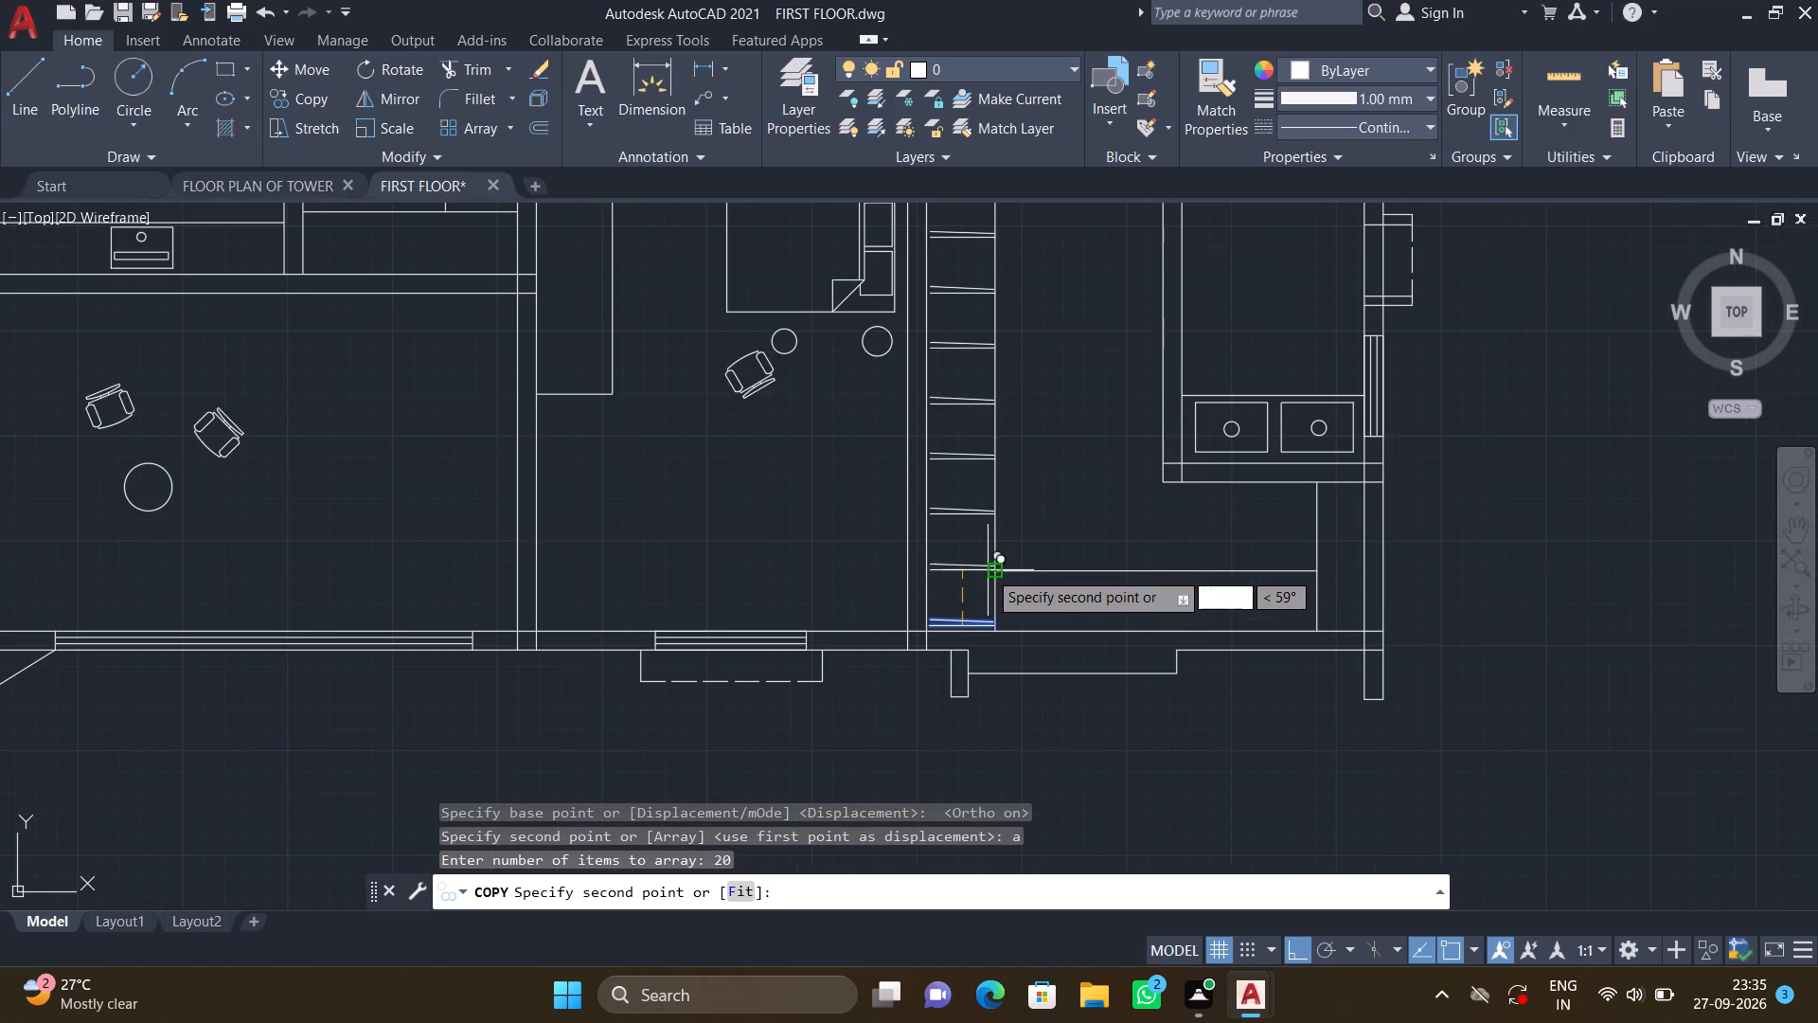
pyautogui.scroll(-2, 986, 563)
pyautogui.moveTo(975, 552); pyautogui.dragTo(969, 687, button='middle')
pyautogui.scroll(-1, 969, 677)
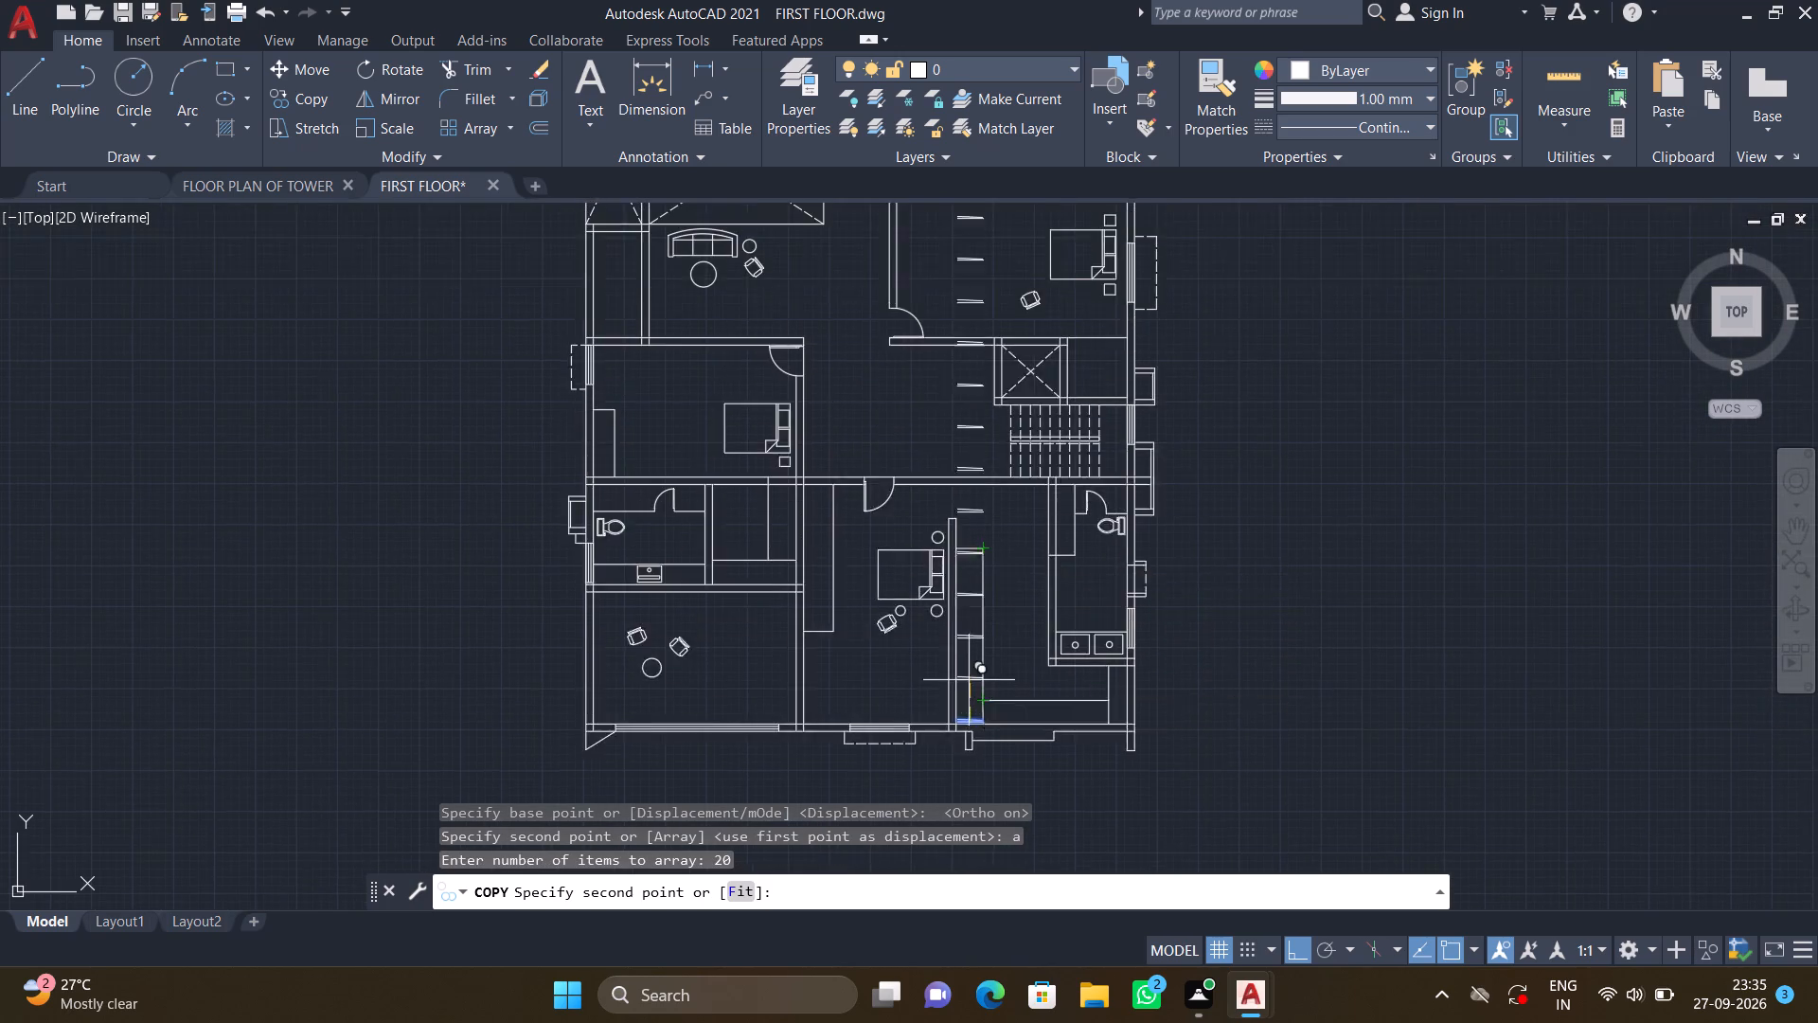
pyautogui.scroll(-2, 969, 646)
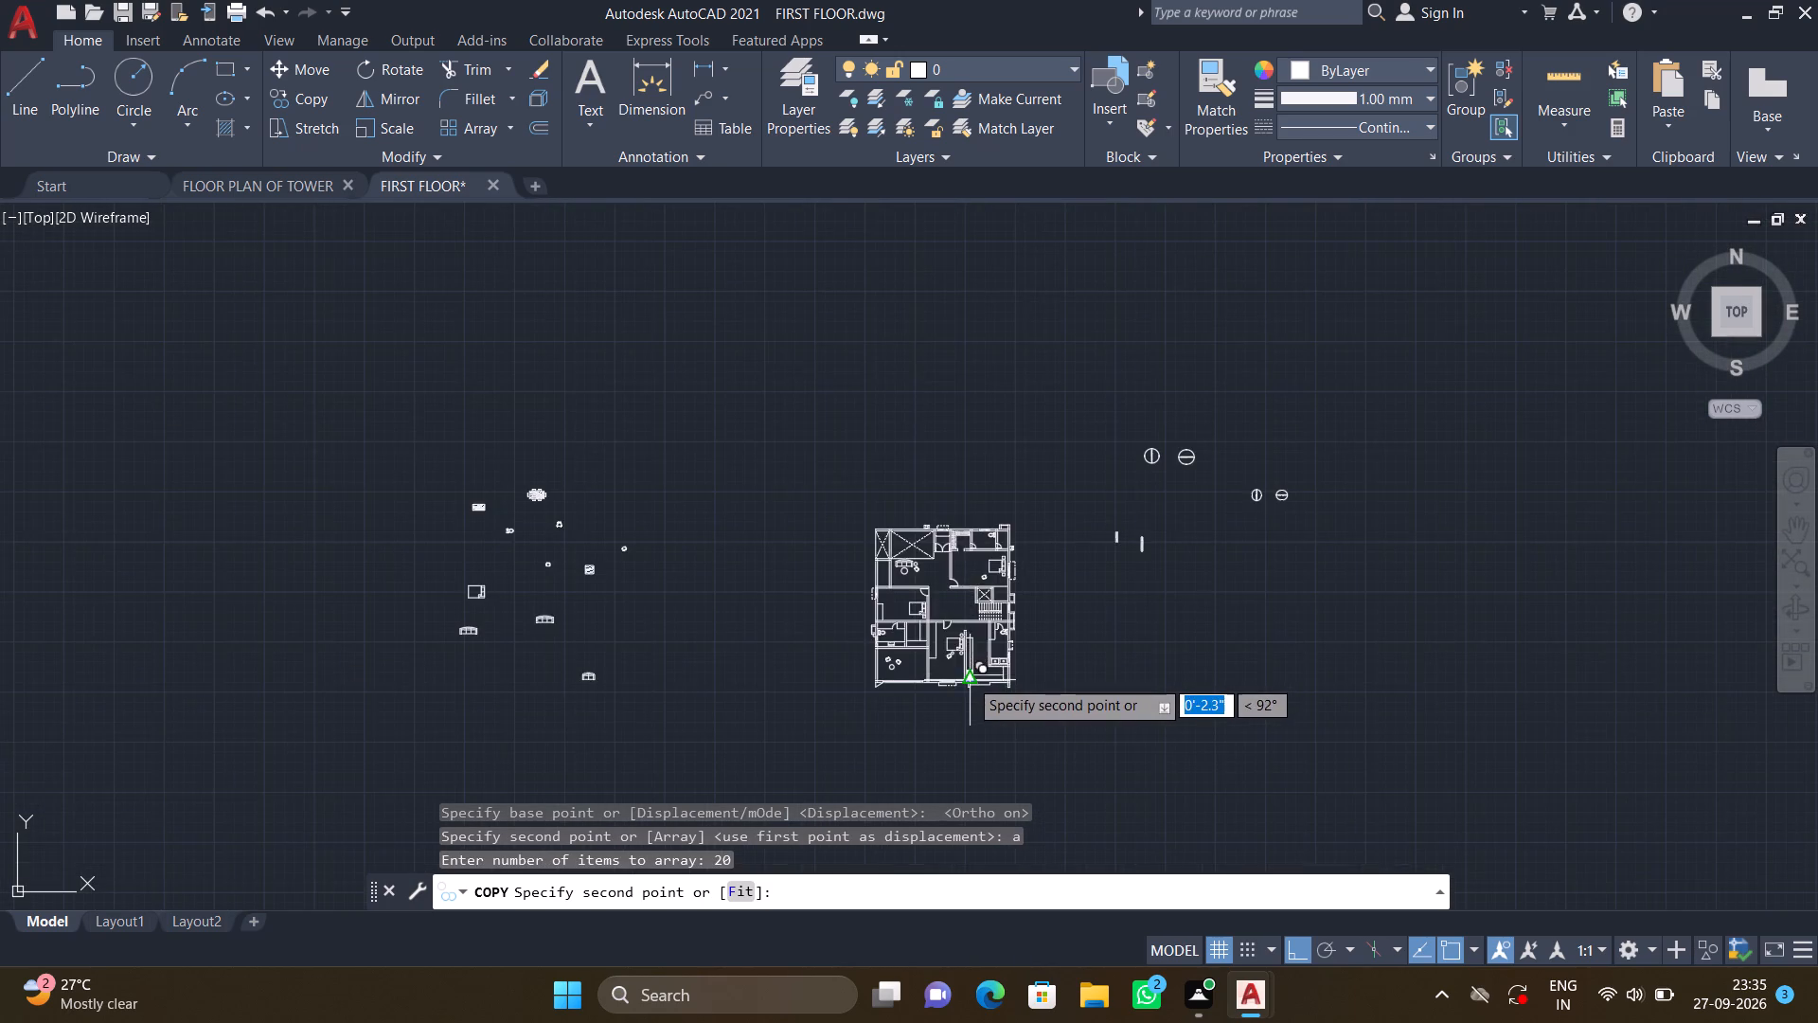
pyautogui.scroll(4, 969, 678)
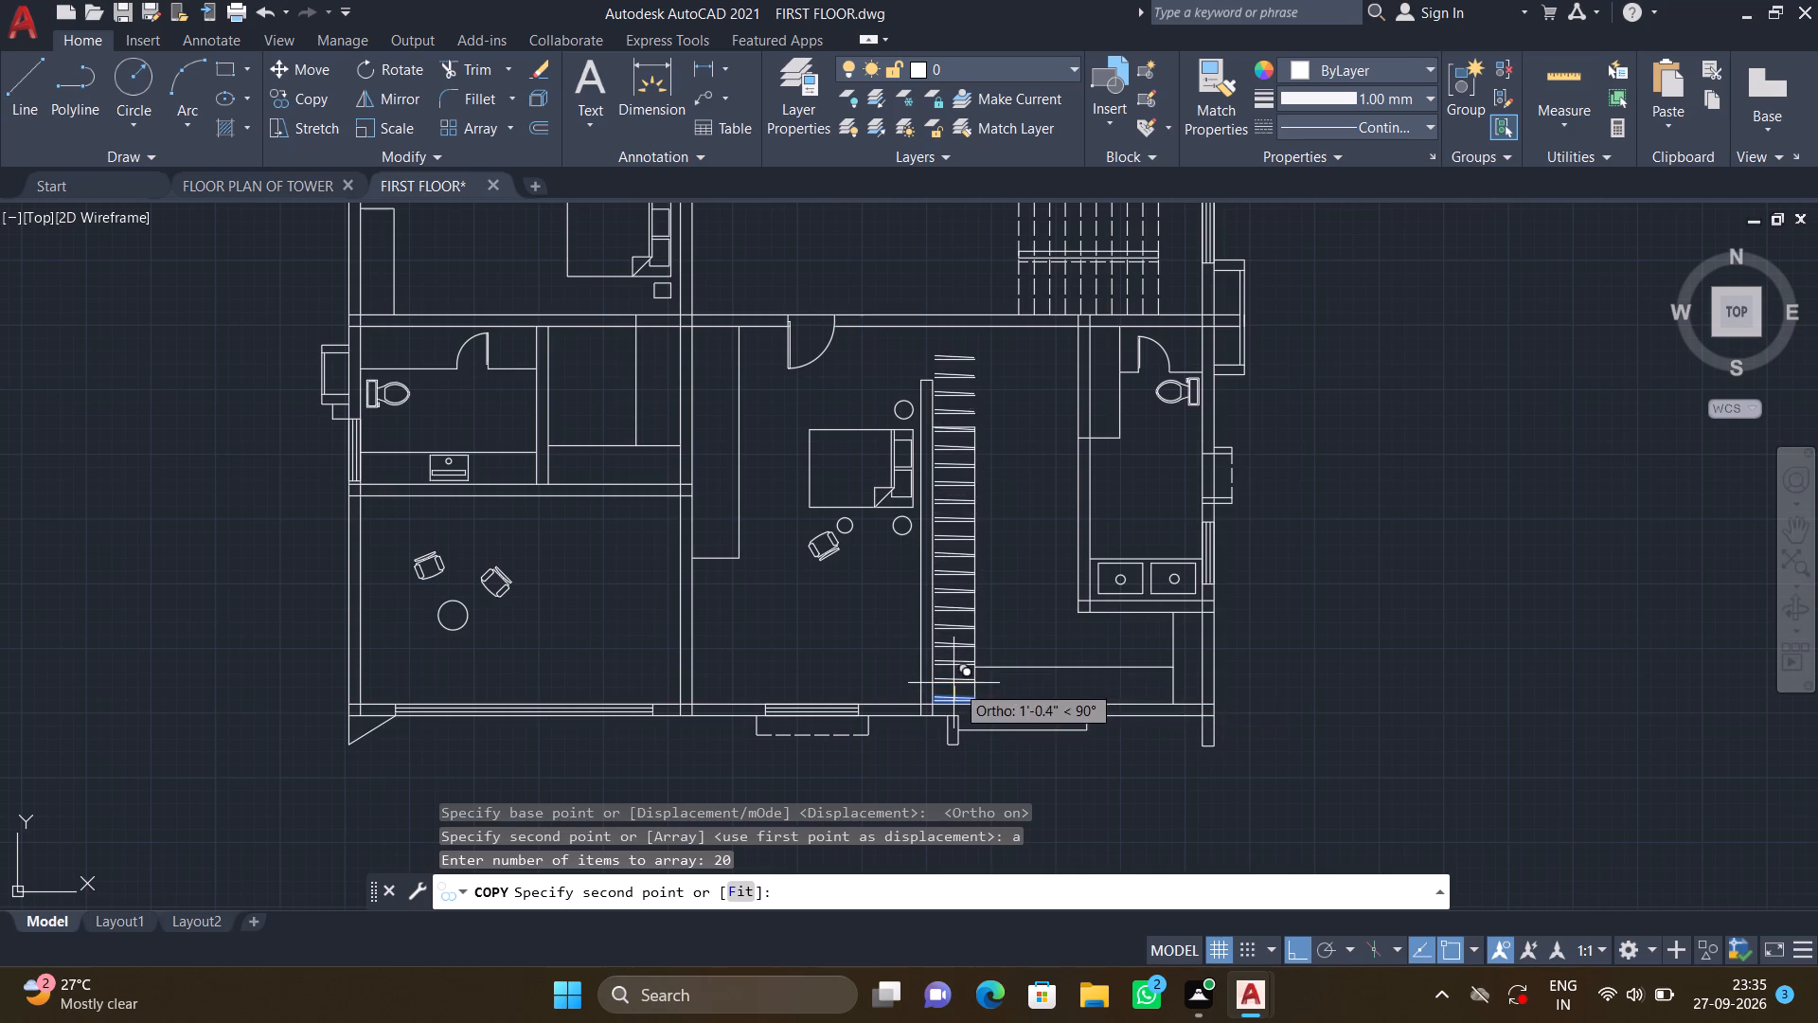
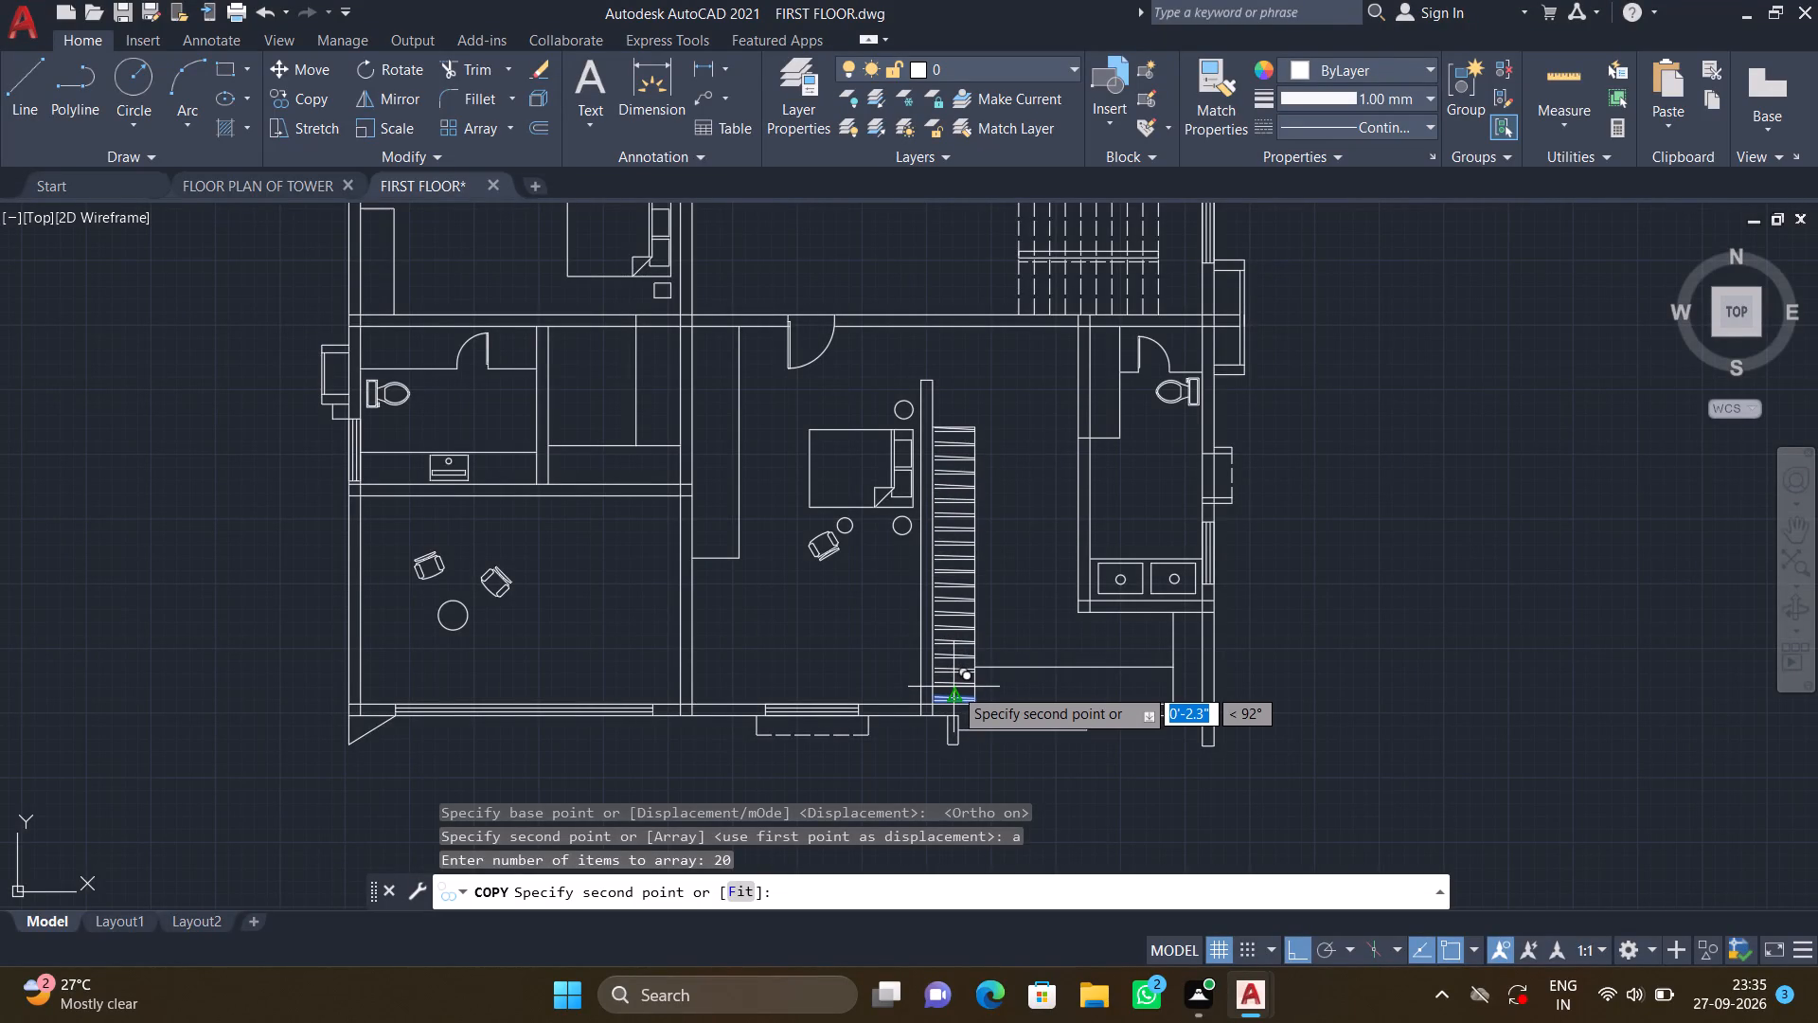
# Set the spacing of the 20-item hanger array so it fits within the height of the L-shaped wardrobe's vertical leg.
pyautogui.scroll(-1, 954, 684)
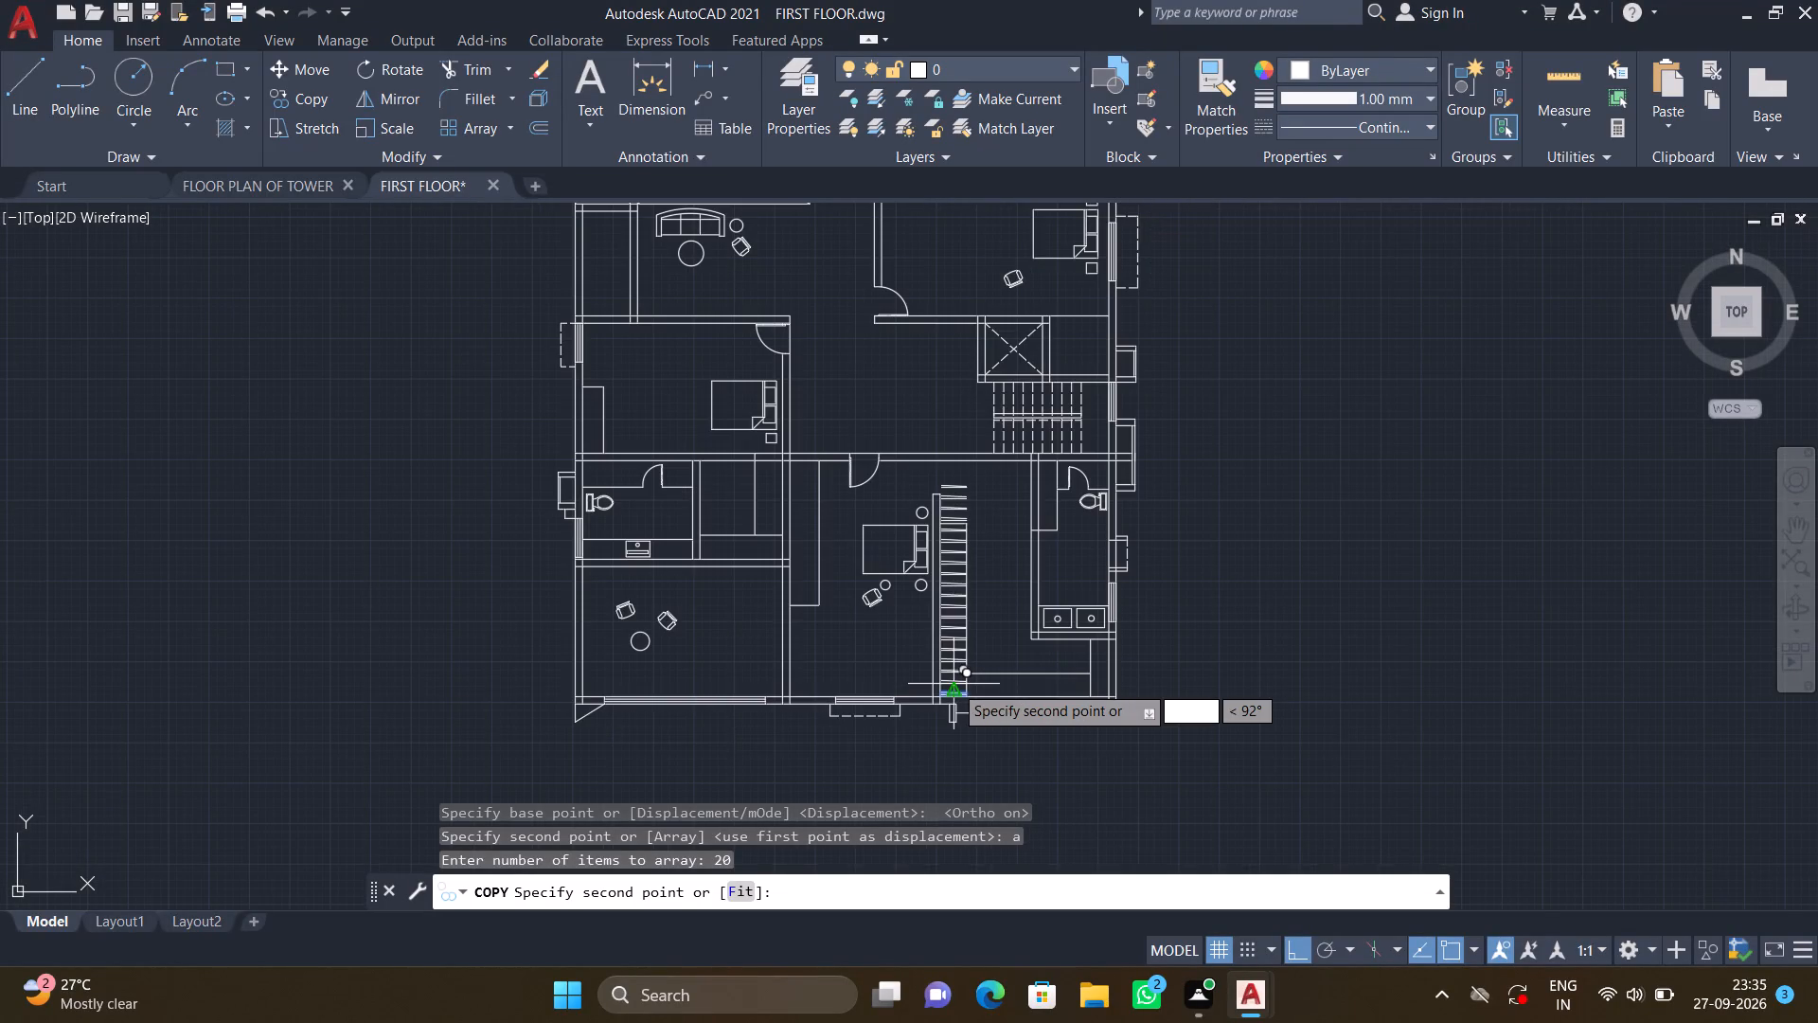
pyautogui.scroll(3, 954, 684)
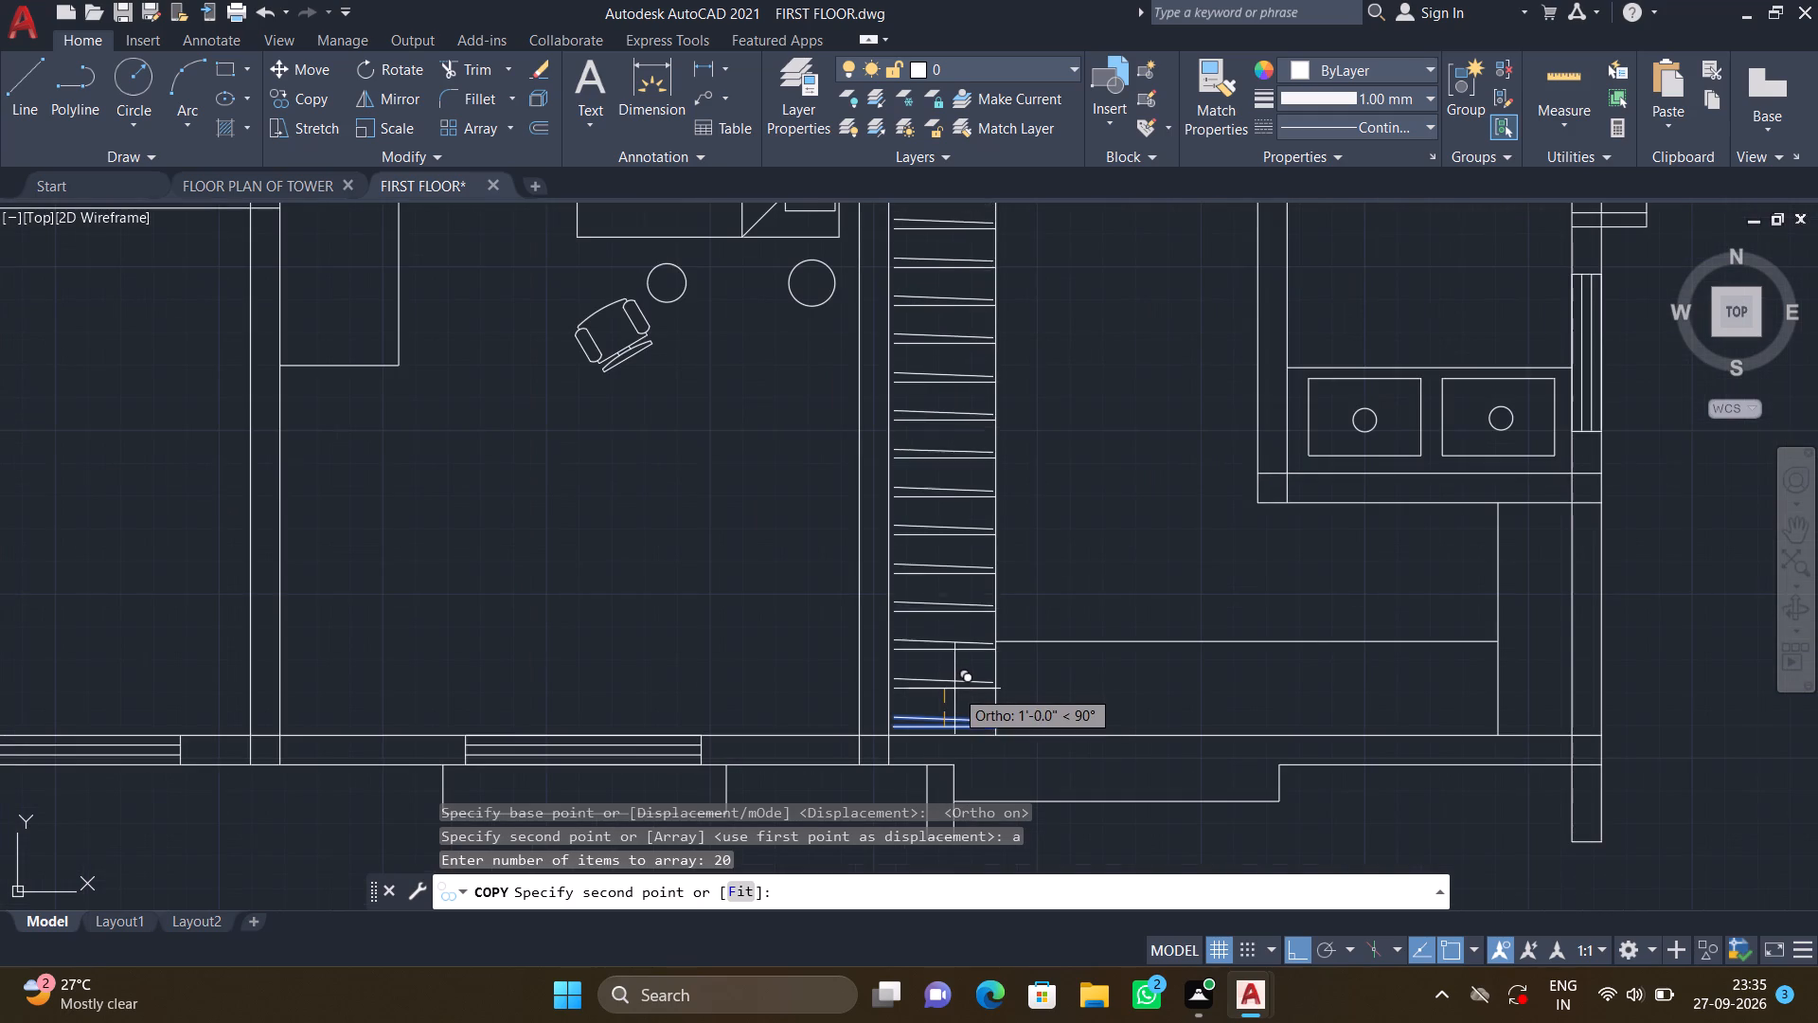
pyautogui.moveTo(949, 694); pyautogui.dragTo(944, 772, button='middle')
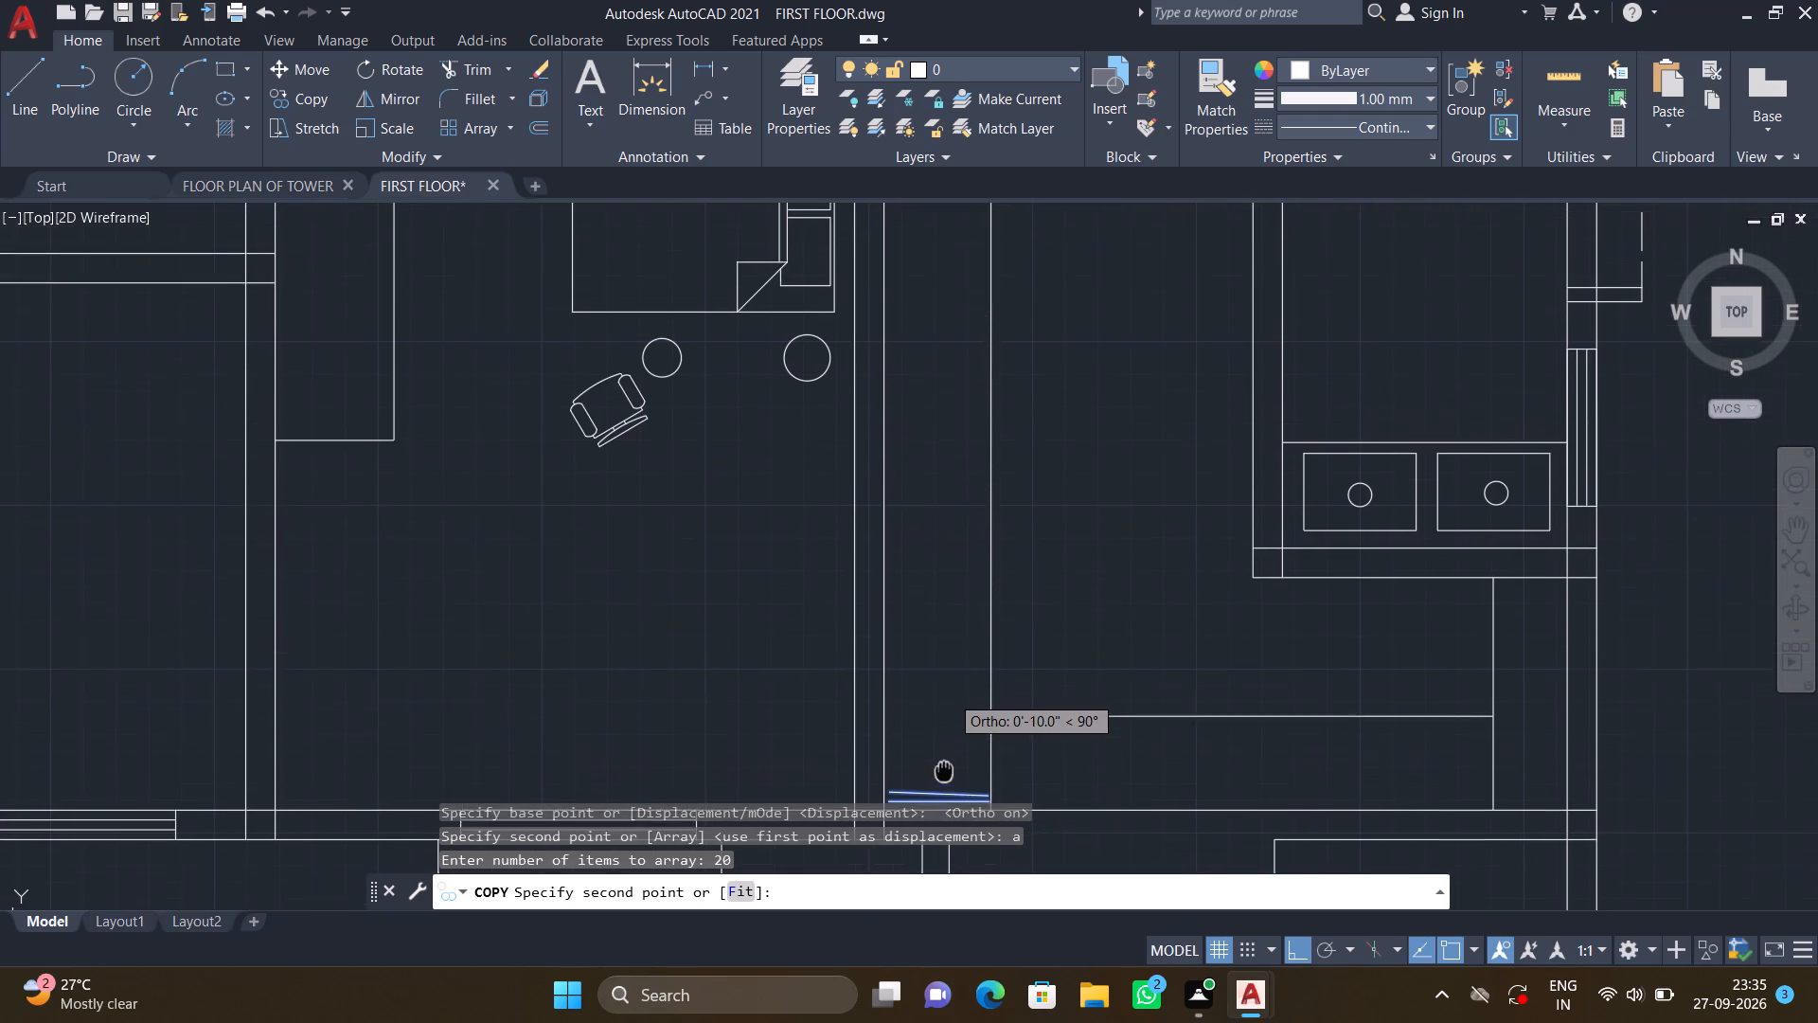
pyautogui.moveTo(944, 772); pyautogui.dragTo(944, 775, button='middle')
pyautogui.middleClick(945, 775)
pyautogui.scroll(-1, 946, 775)
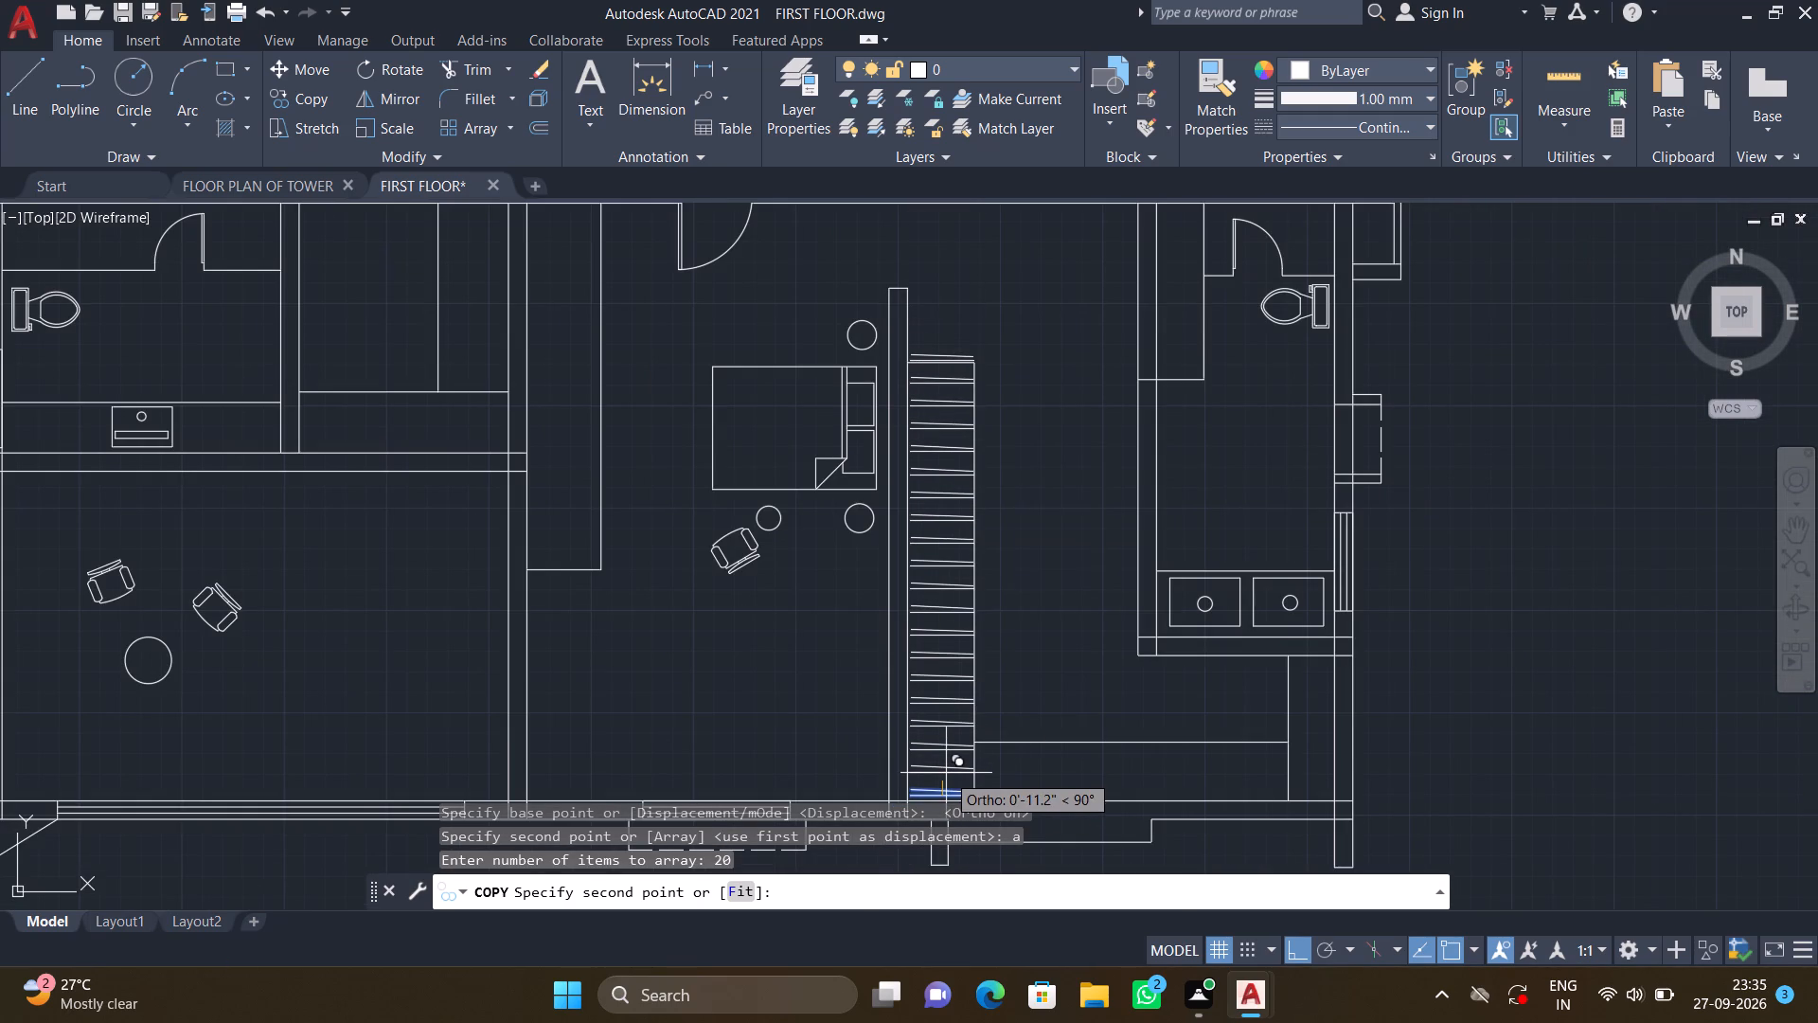
pyautogui.click(947, 775)
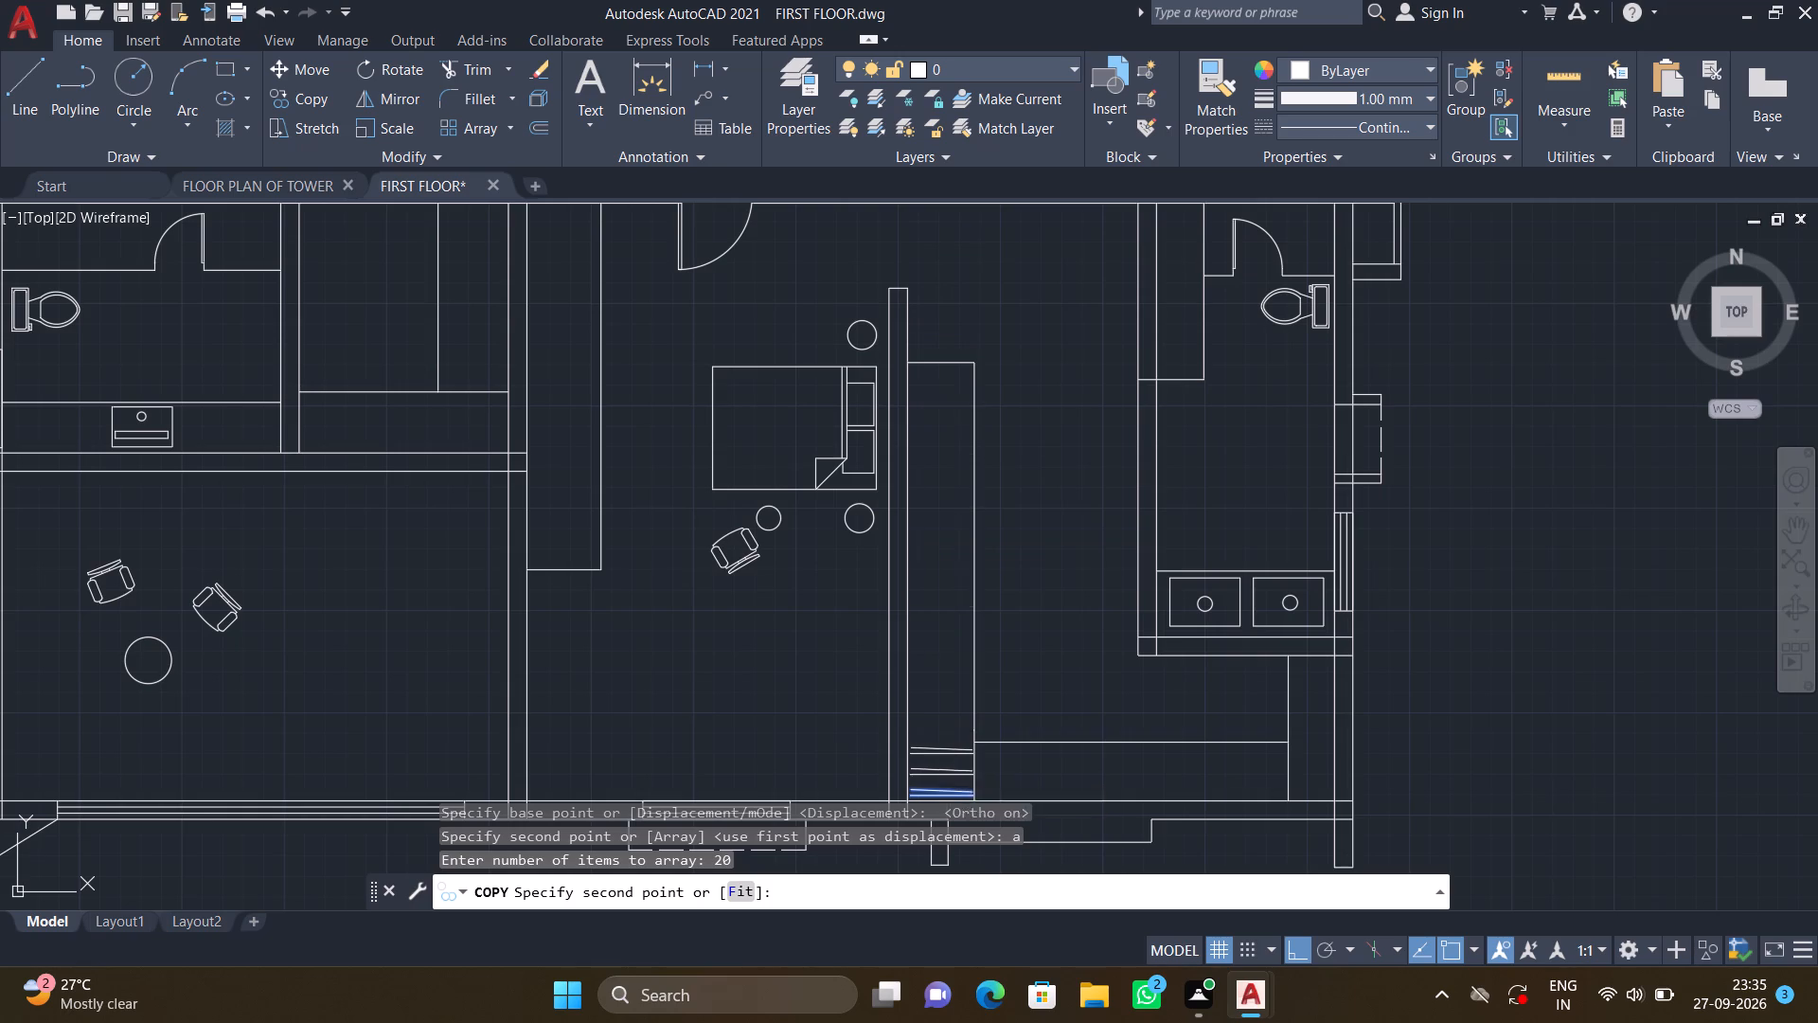
pyautogui.press('Return')
# Draw a straight vertical hanging rod through the middle of the hanger lines, along the full height of the L-shaped wardrobe's vertical leg.
pyautogui.moveTo(960, 786); pyautogui.dragTo(998, 747, button='middle')
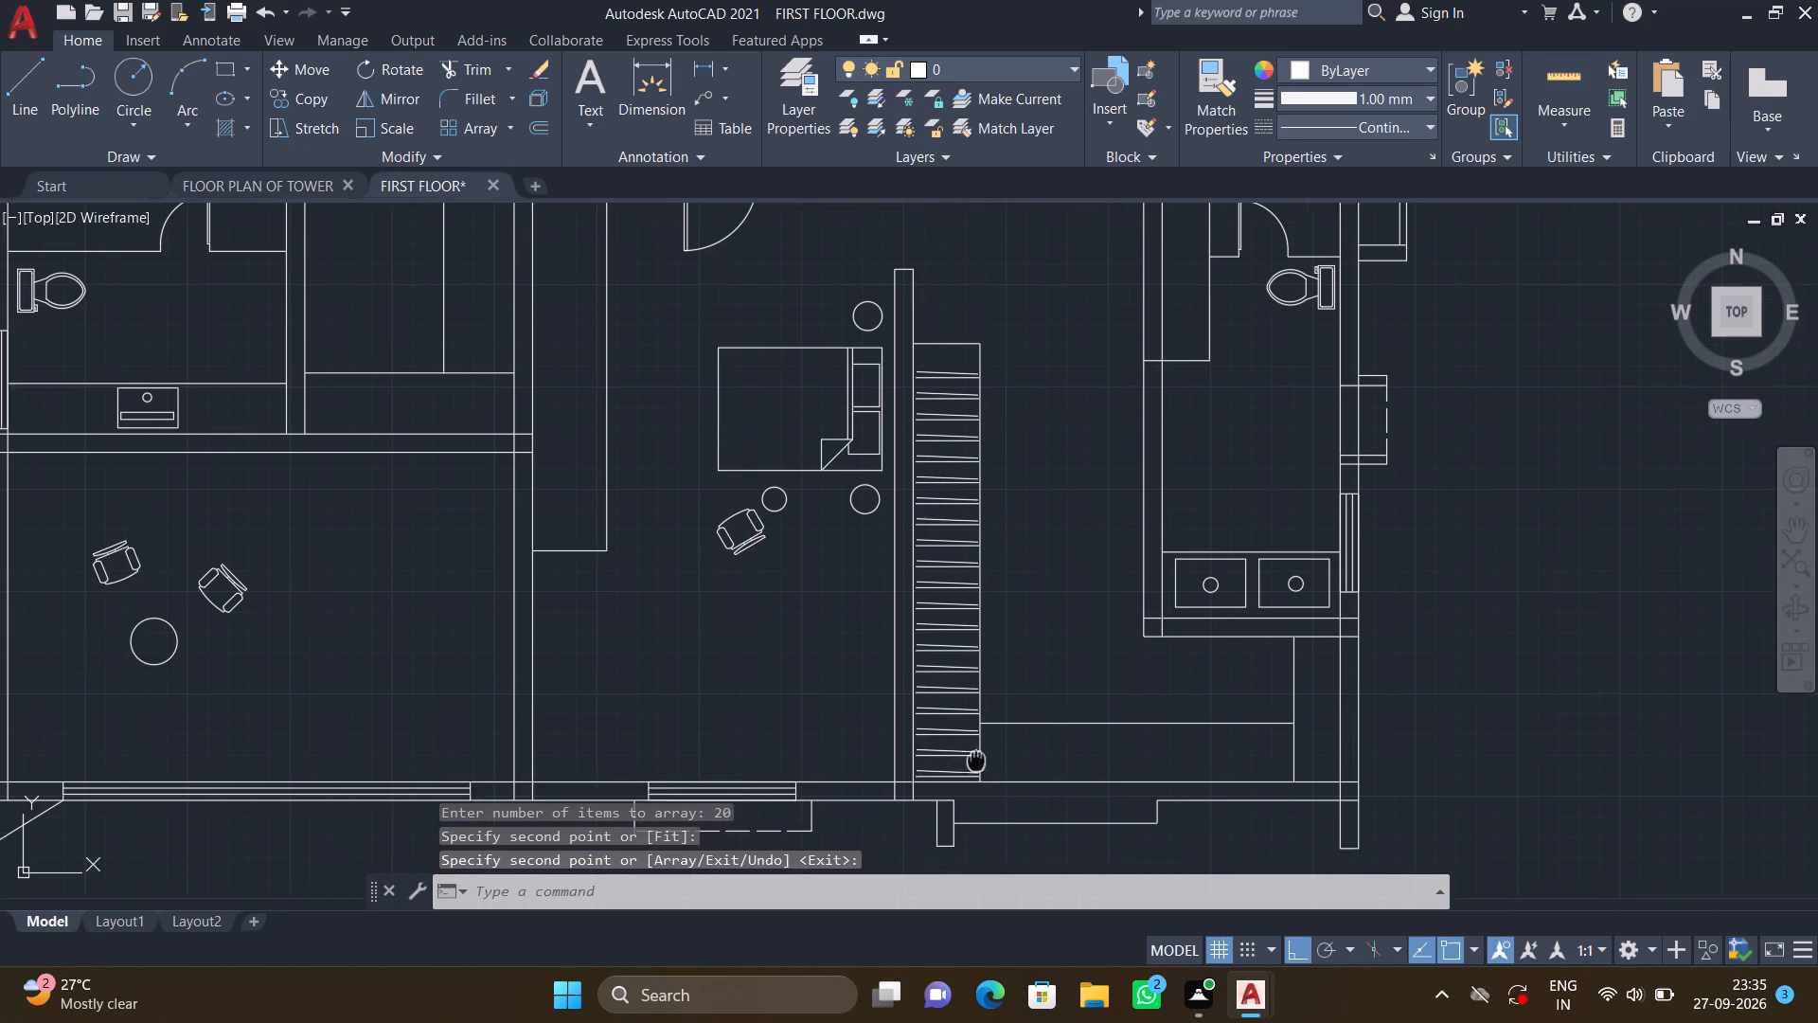
pyautogui.moveTo(998, 747); pyautogui.dragTo(1016, 742, button='middle')
pyautogui.scroll(3, 1005, 774)
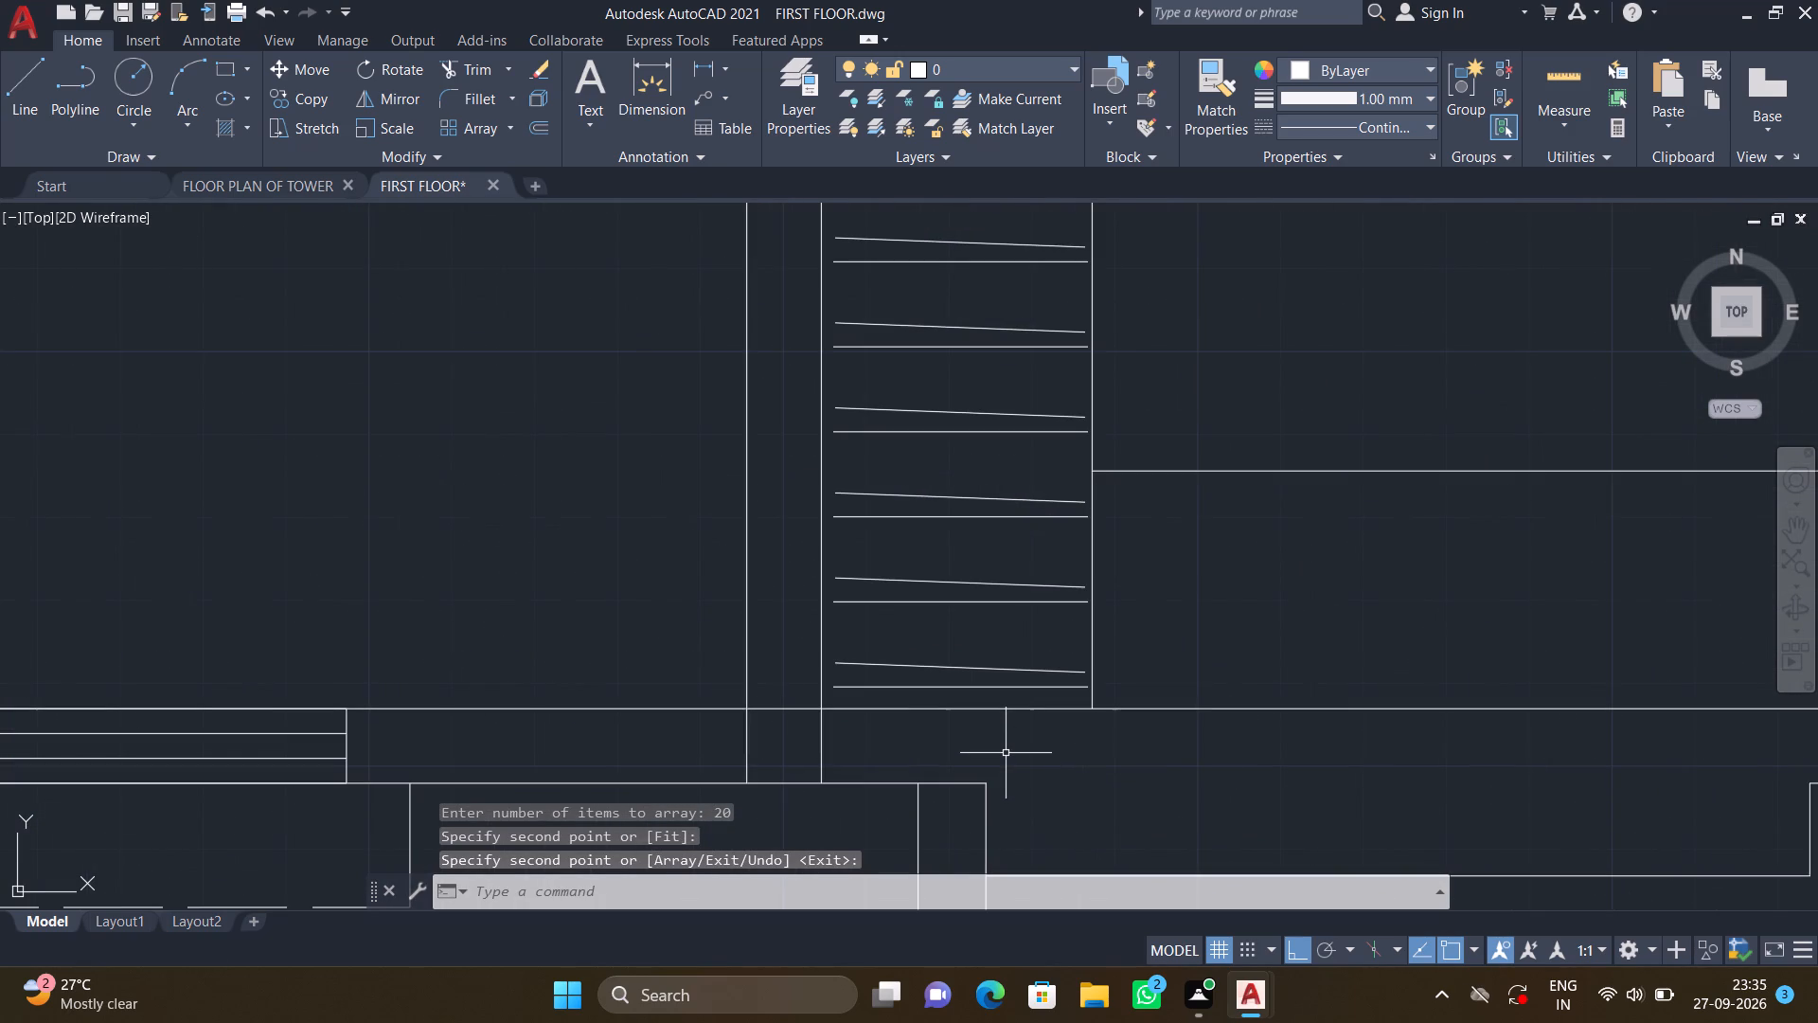
pyautogui.press('l')
pyautogui.press('Return')
pyautogui.scroll(3, 952, 695)
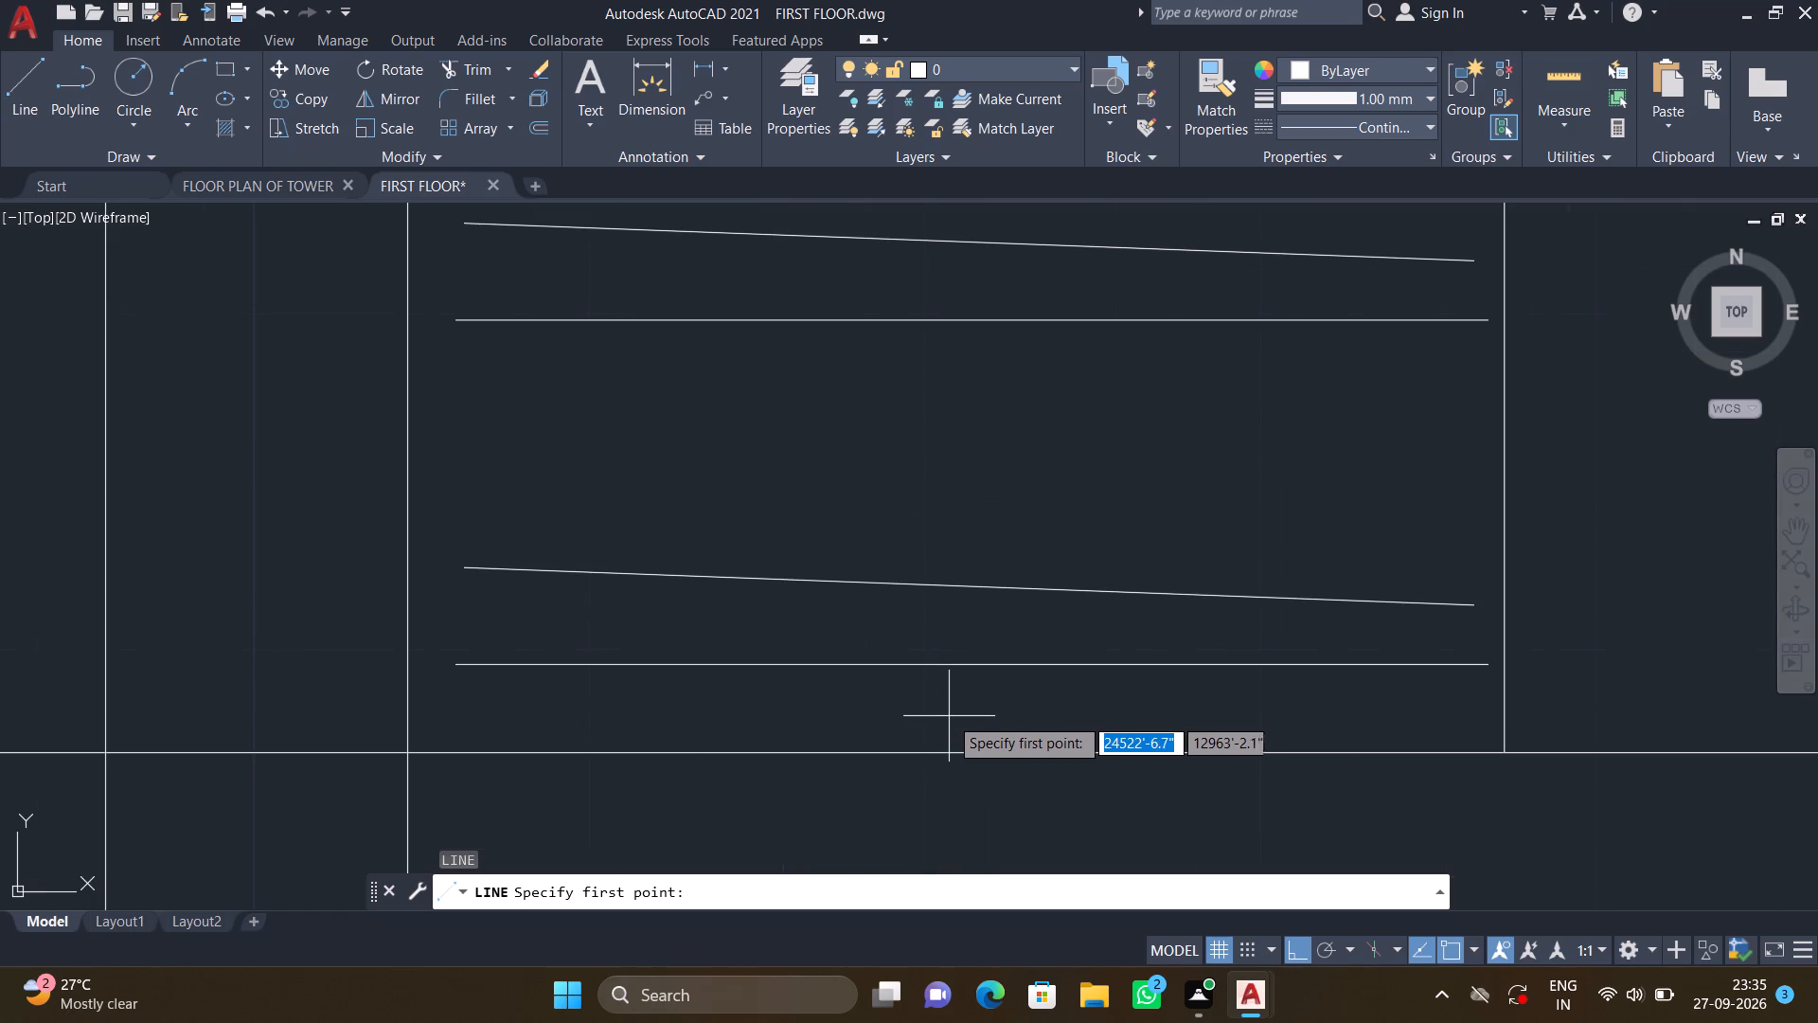
pyautogui.click(954, 722)
pyautogui.scroll(-2, 953, 557)
pyautogui.moveTo(938, 413); pyautogui.dragTo(932, 680, button='middle')
pyautogui.scroll(-2, 933, 680)
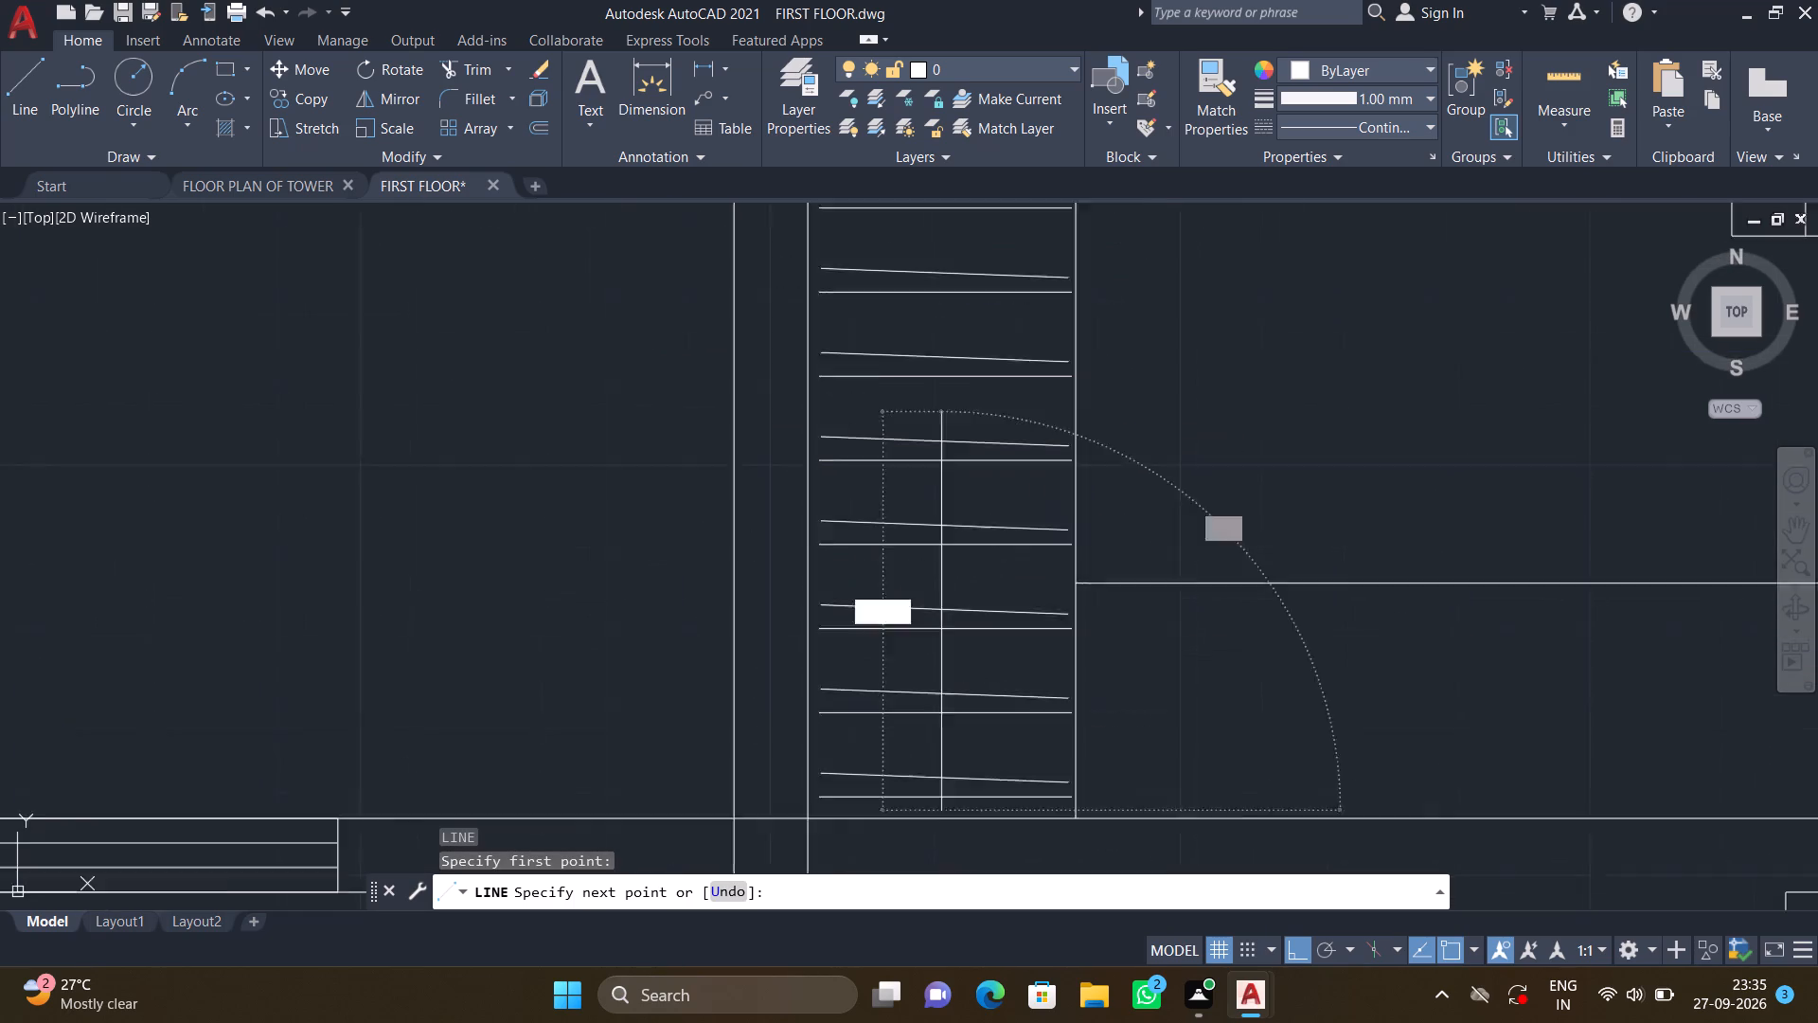
pyautogui.scroll(-1, 935, 677)
pyautogui.moveTo(978, 393); pyautogui.dragTo(964, 598, button='middle')
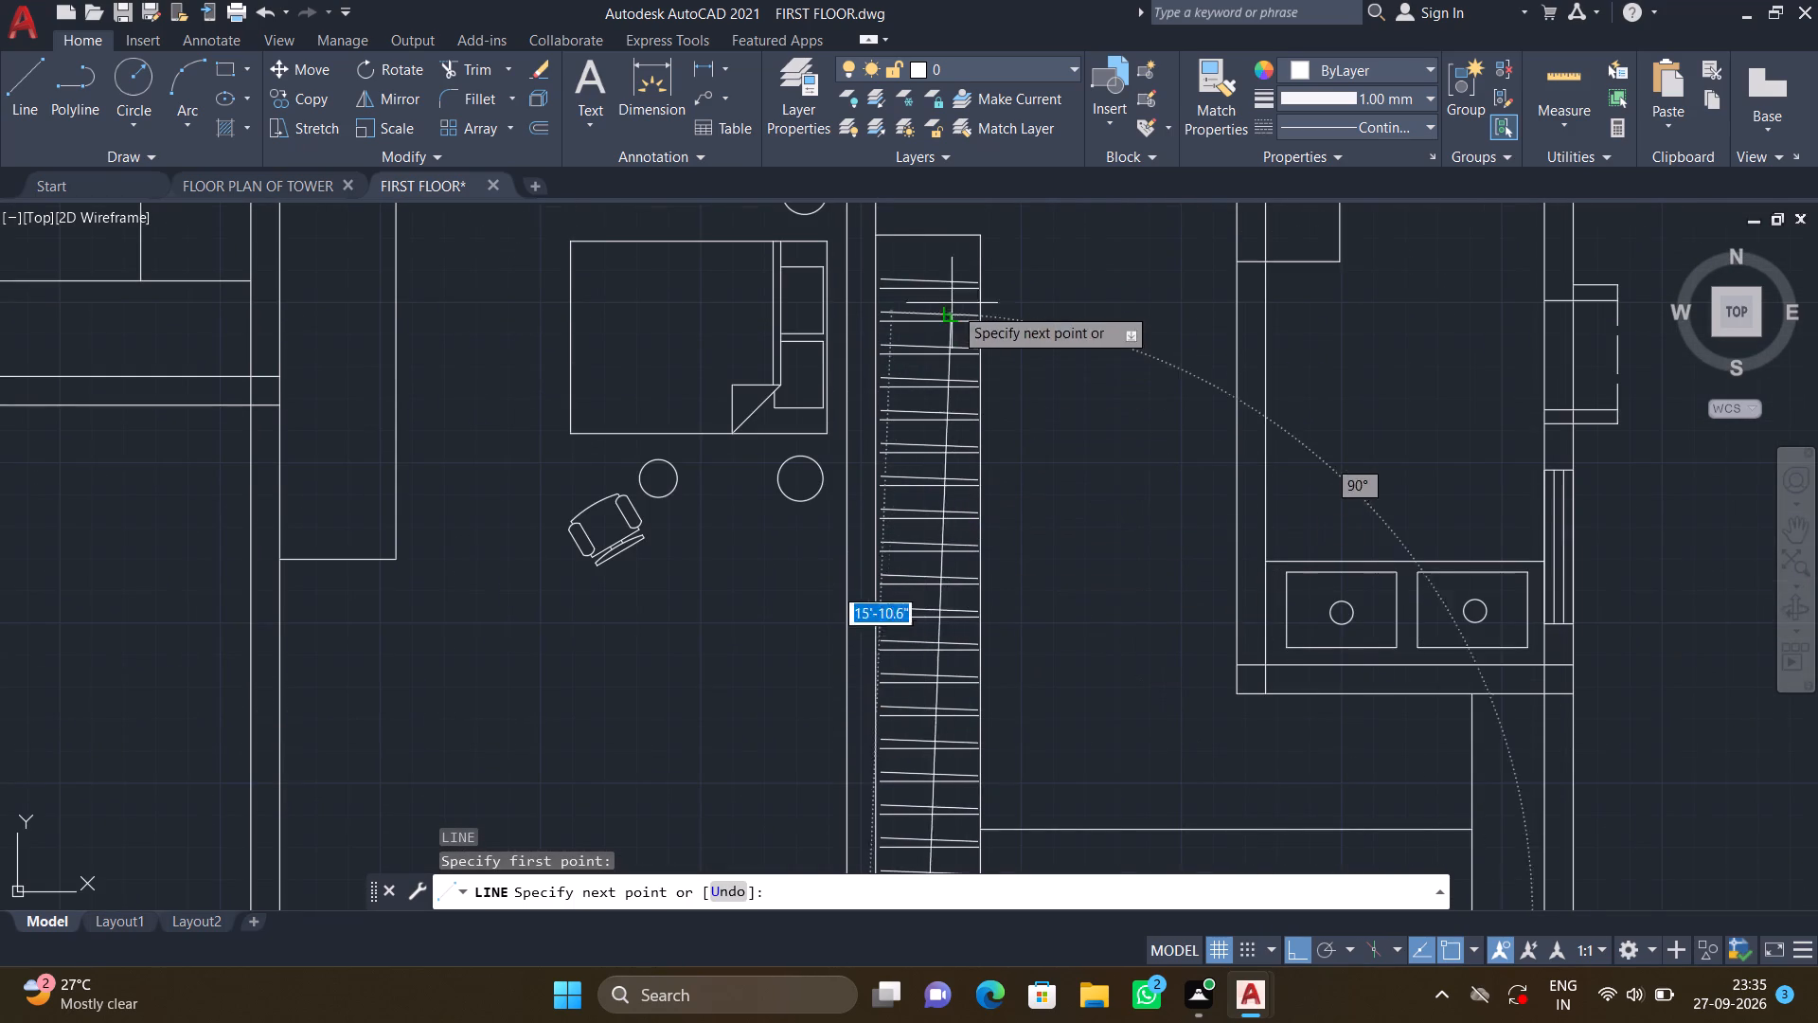
pyautogui.click(926, 255)
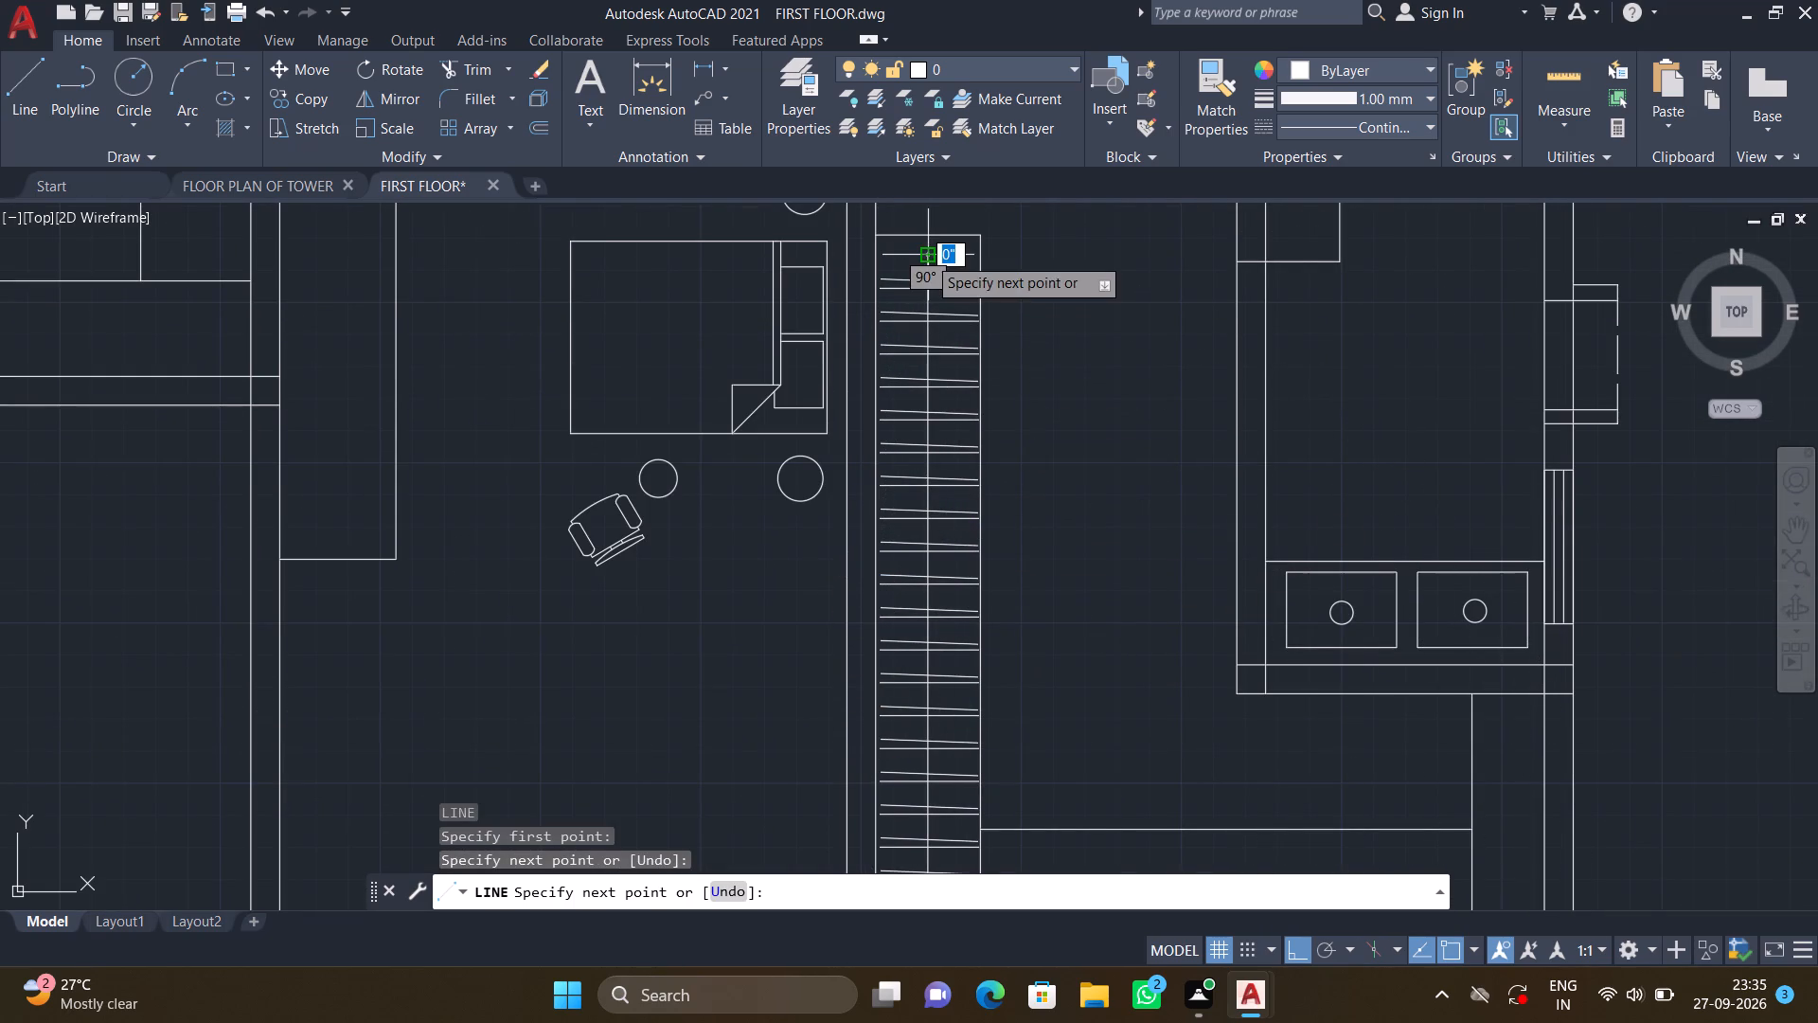
pyautogui.press('Return')
# Draw a vertical hanger line about 1'-11" long at the start of the L-shaped wardrobe's horizontal leg, beside the vertical leg.
pyautogui.scroll(-3, 978, 274)
pyautogui.scroll(-1, 1088, 446)
pyautogui.moveTo(1083, 446); pyautogui.dragTo(972, 436, button='middle')
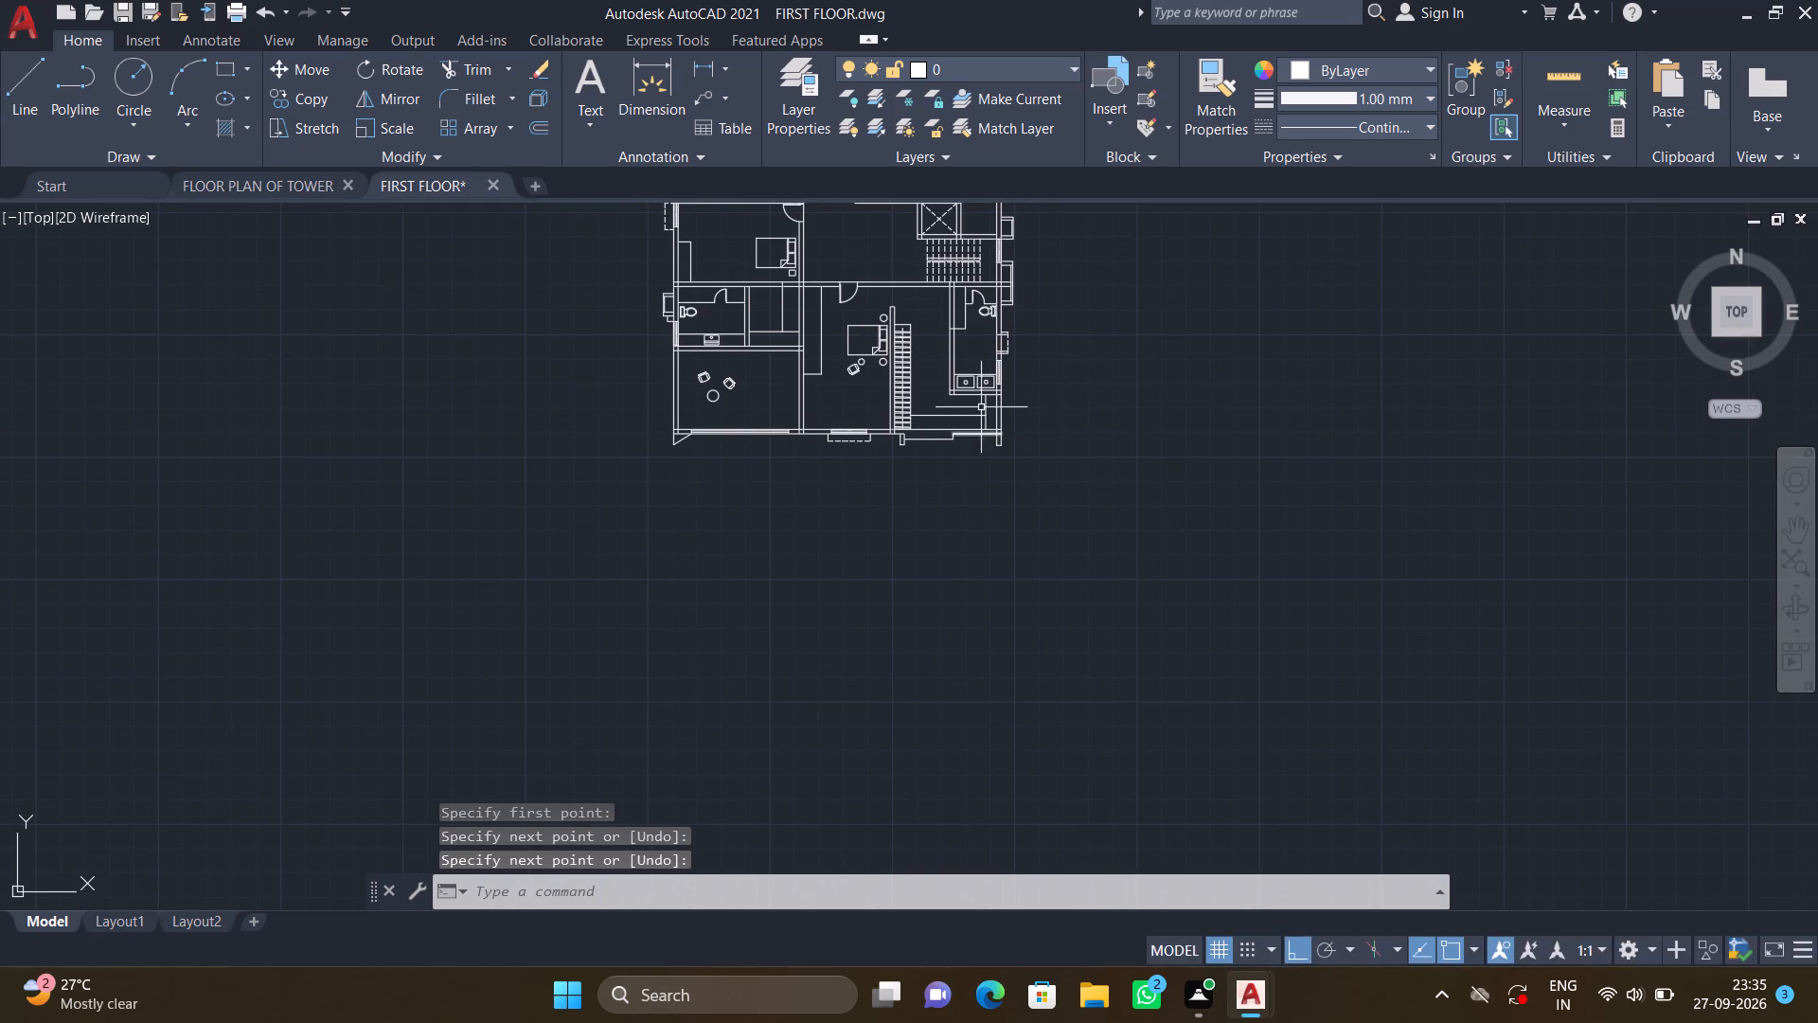
pyautogui.scroll(2, 938, 398)
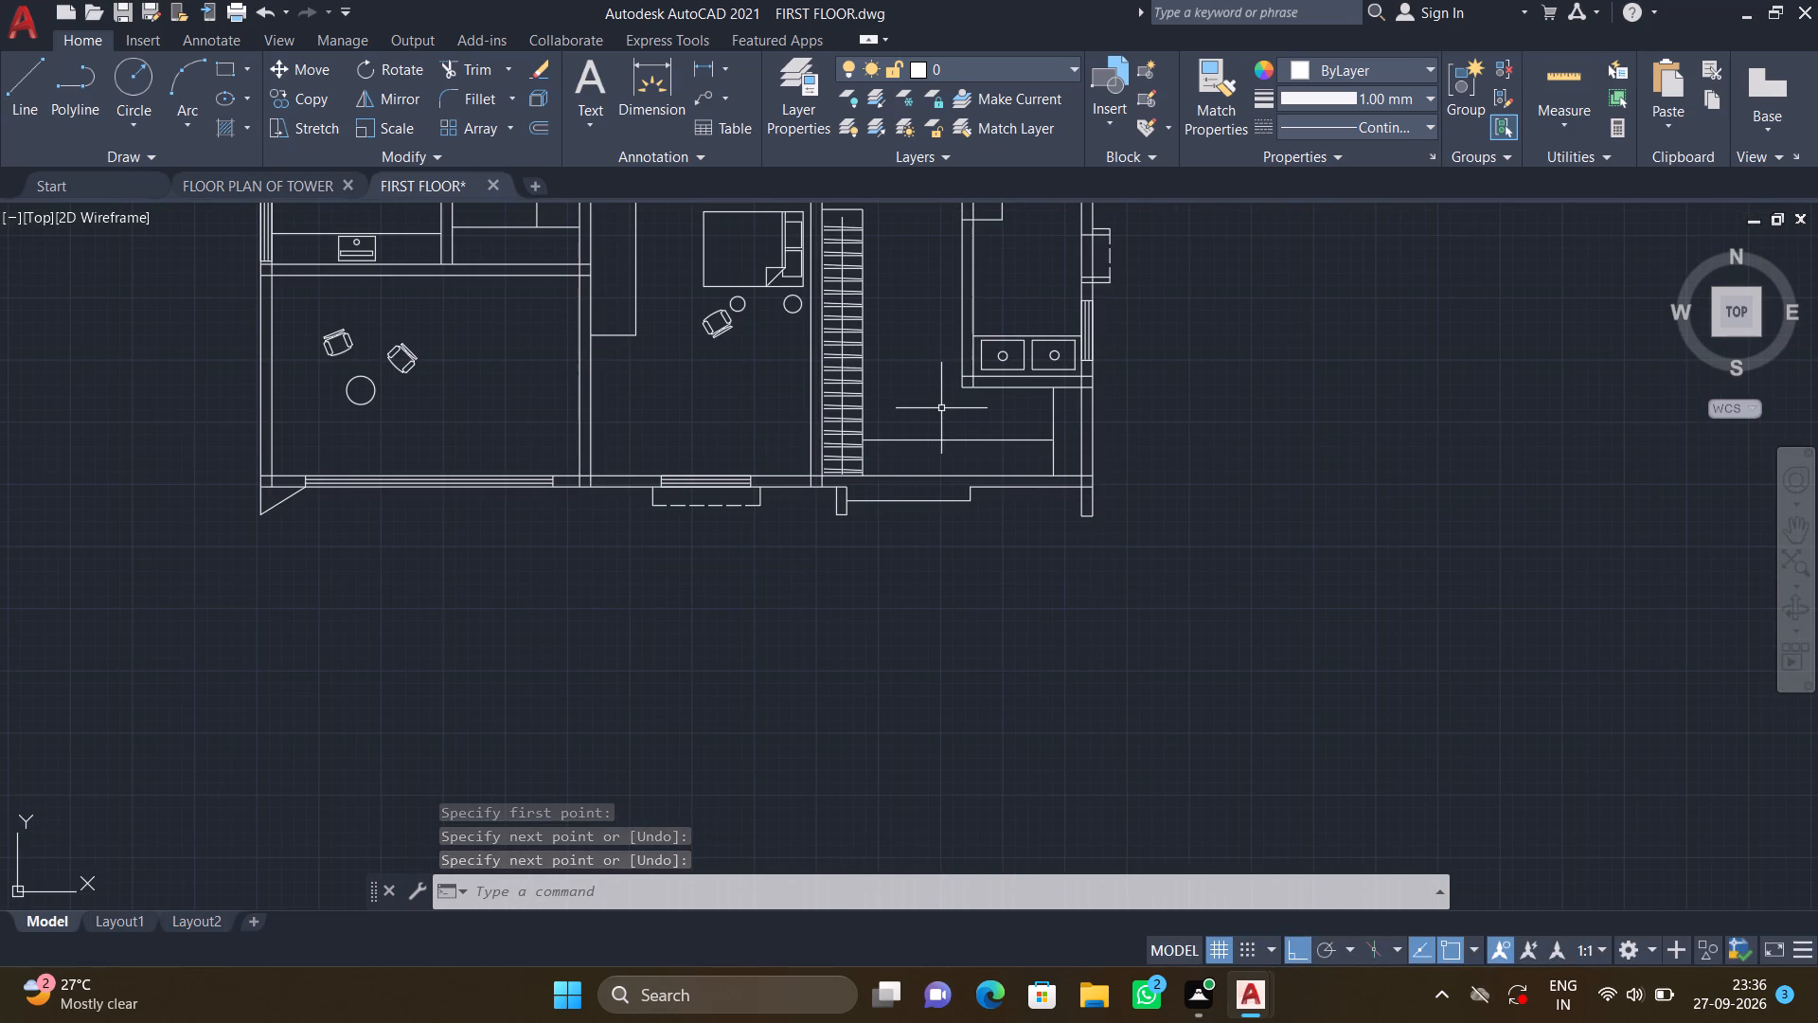
pyautogui.scroll(3, 889, 462)
pyautogui.press('l')
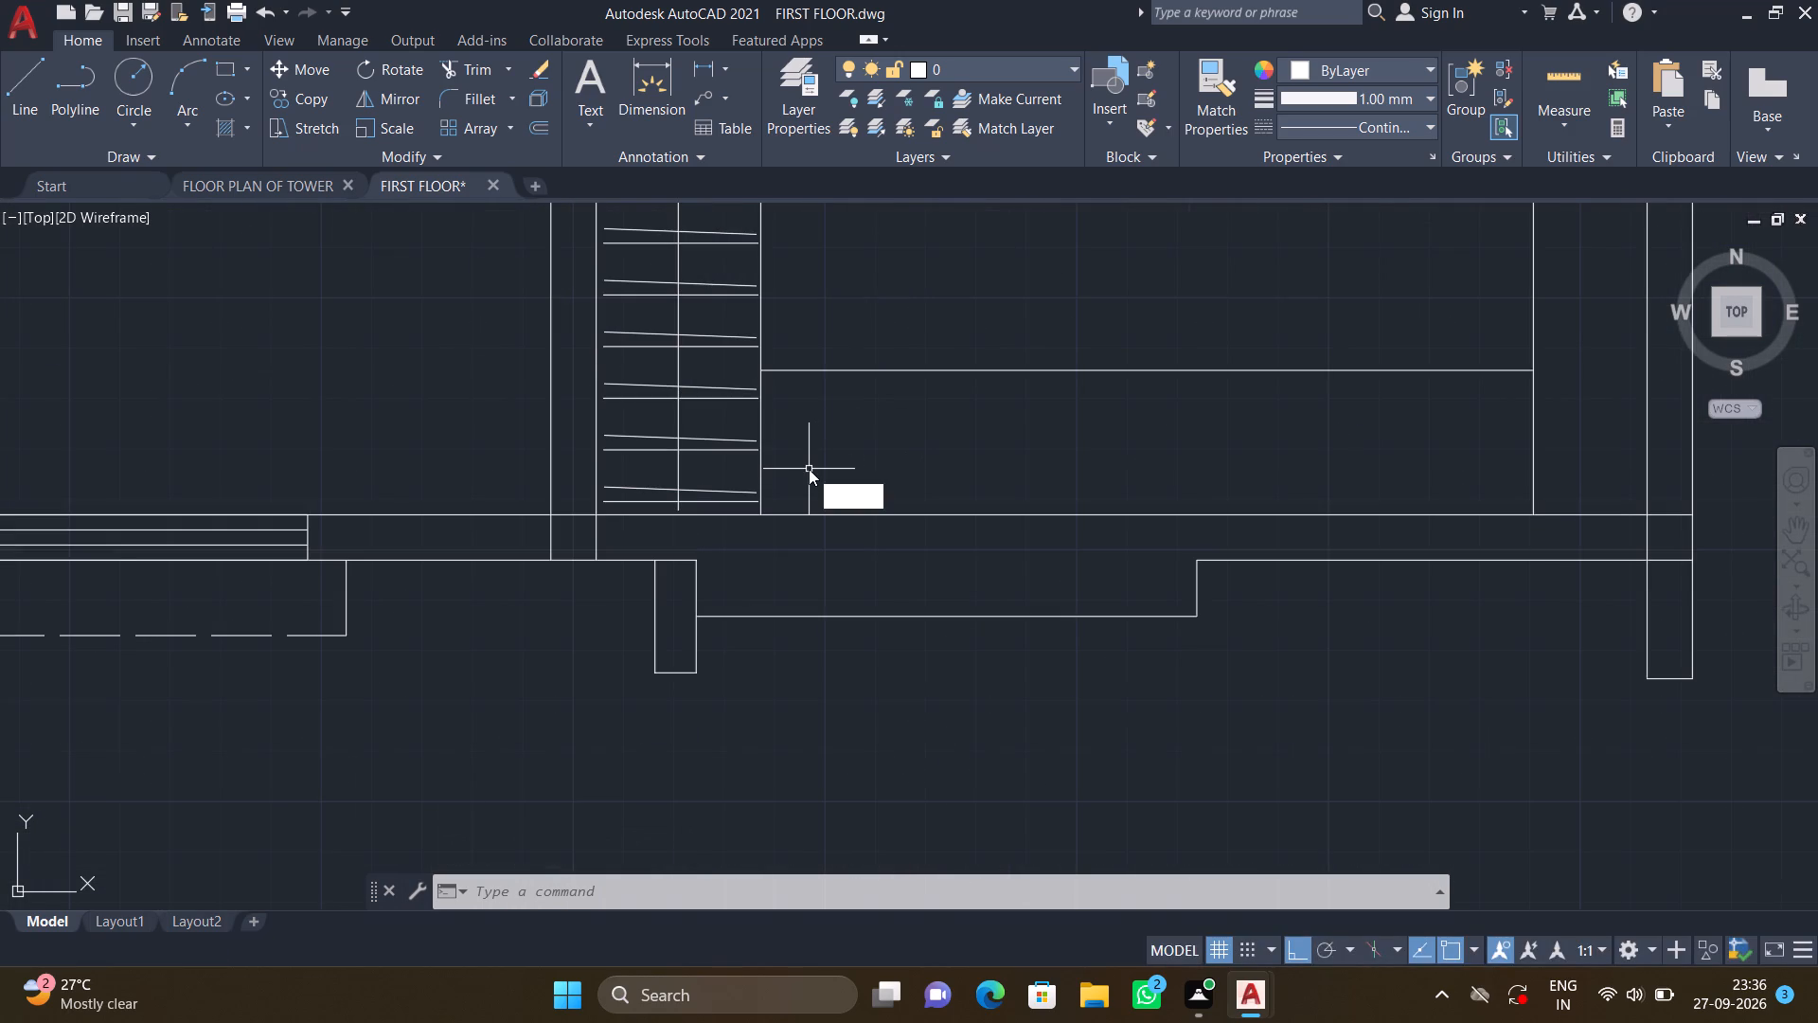
pyautogui.press('Return')
pyautogui.scroll(3, 790, 422)
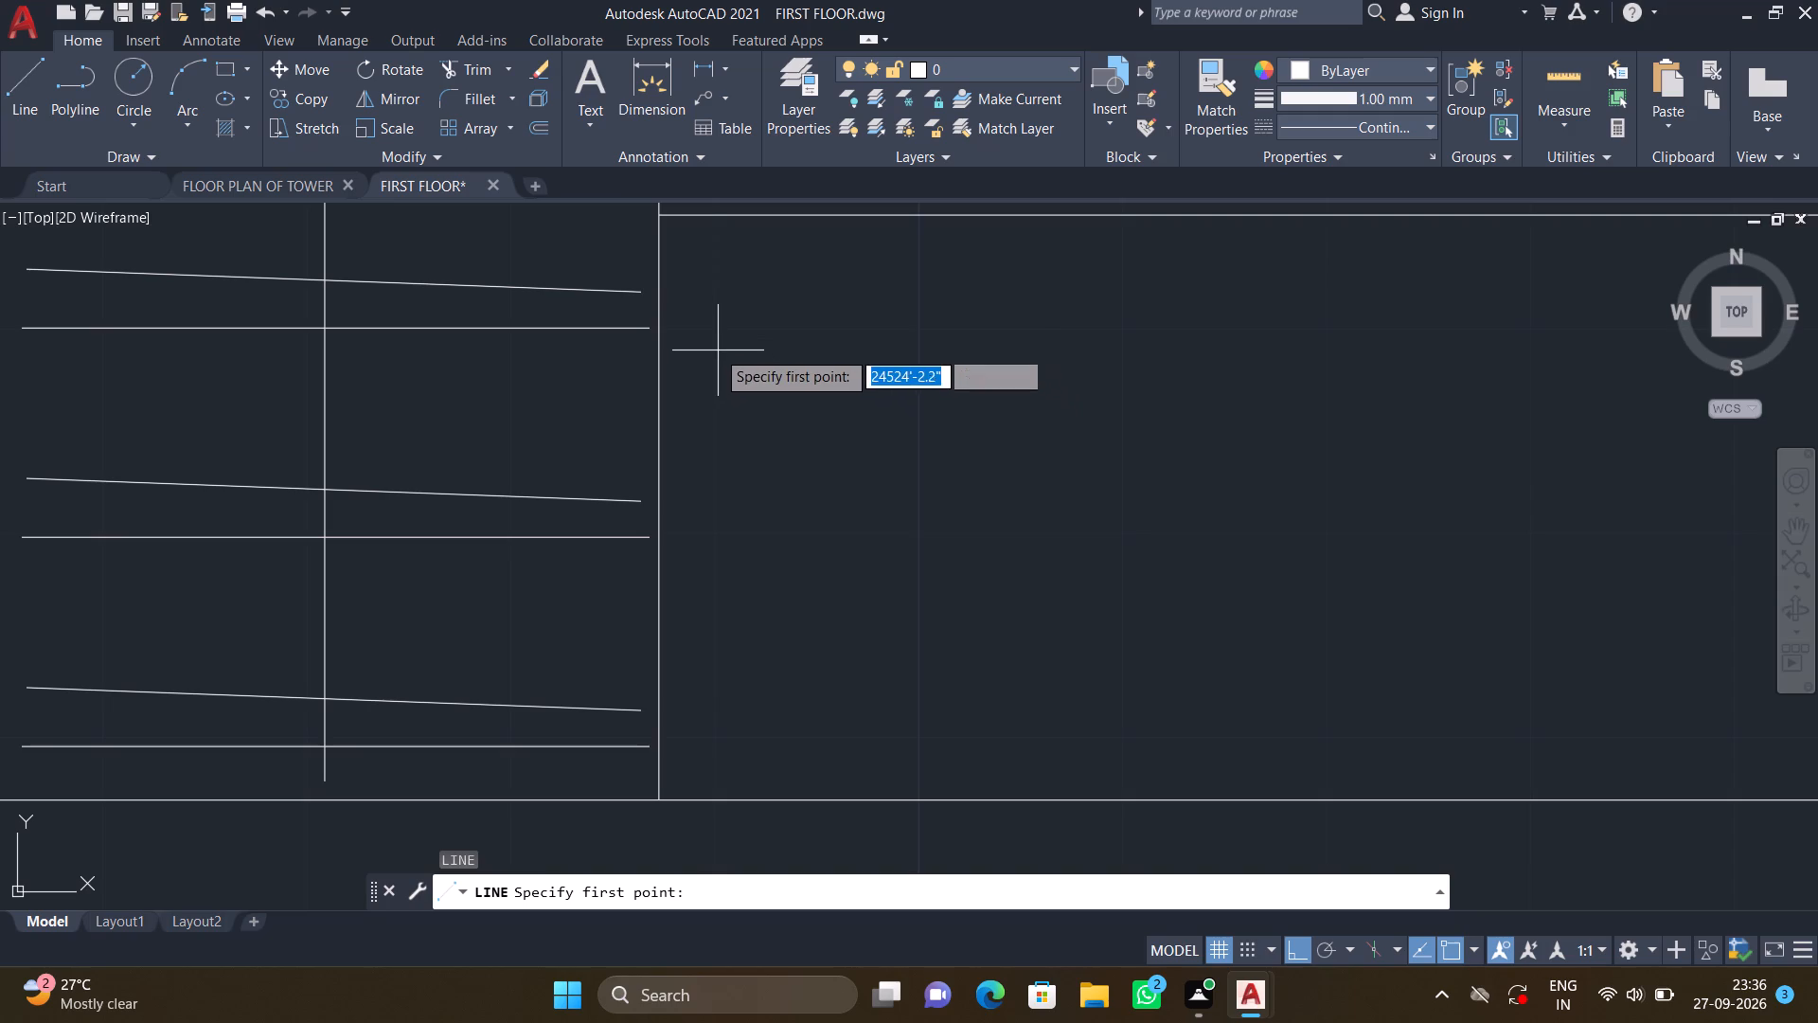
pyautogui.click(713, 266)
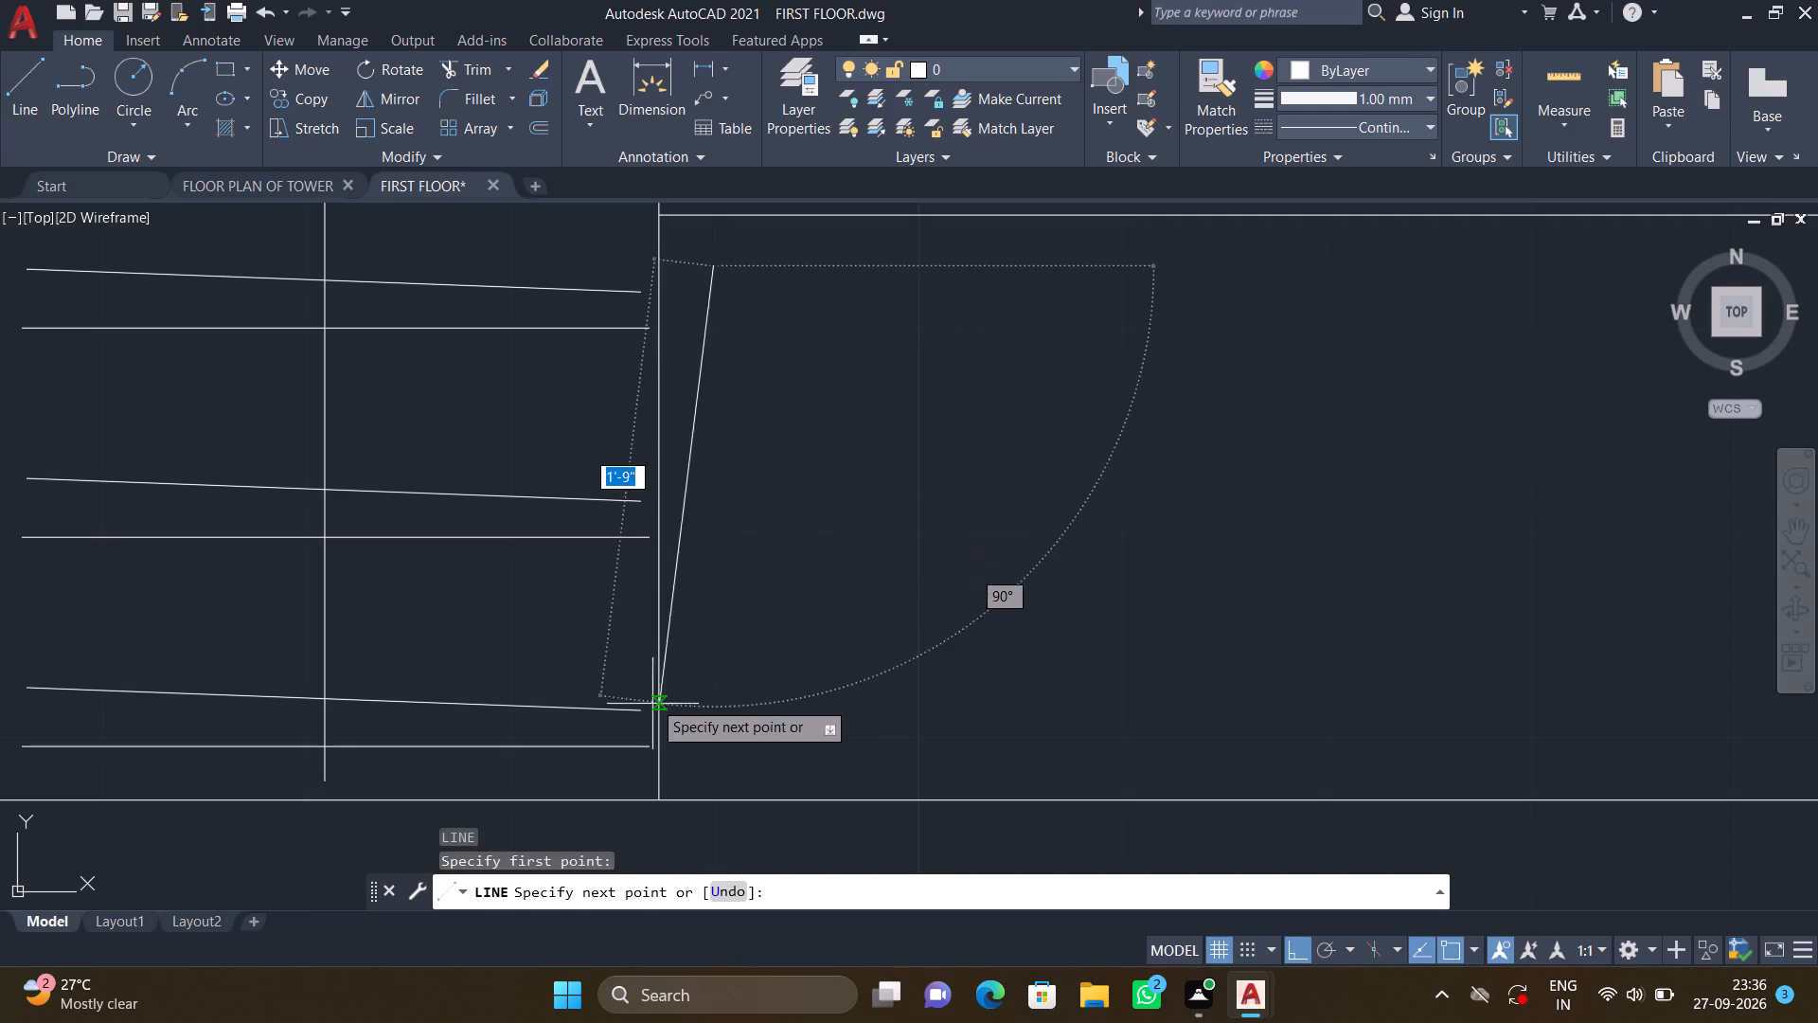
pyautogui.click(695, 746)
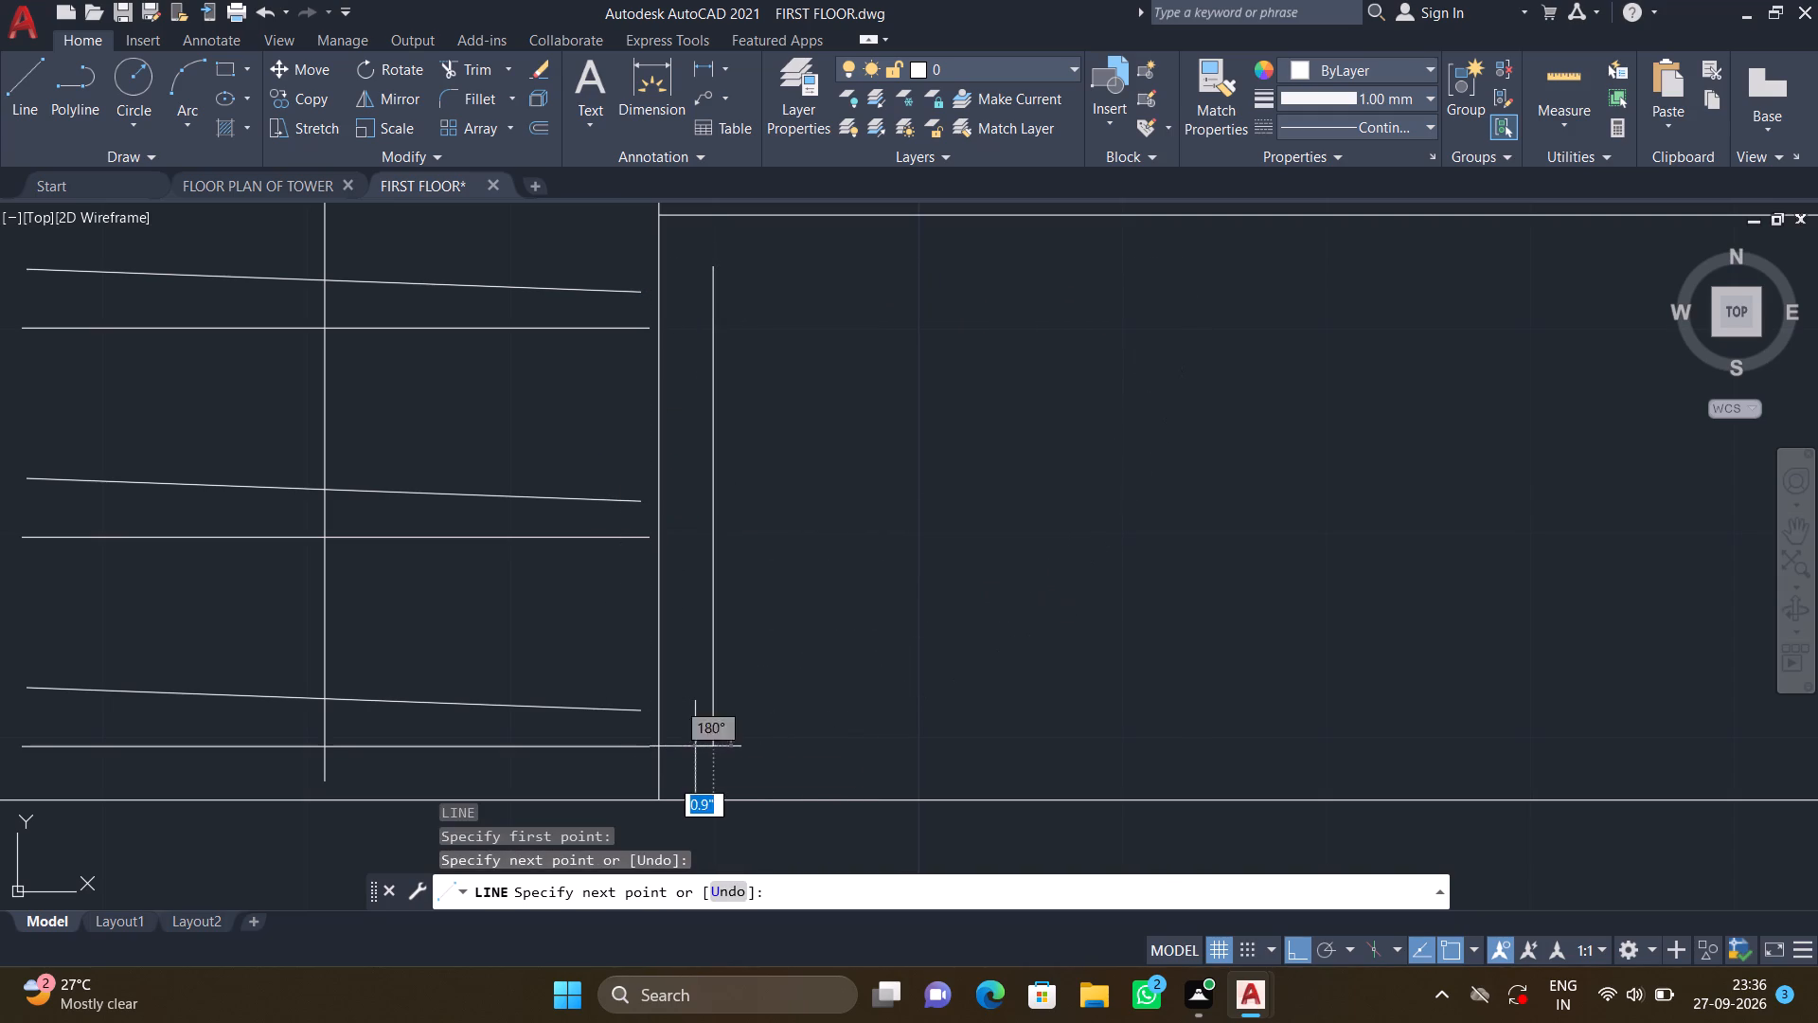
pyautogui.press('Return')
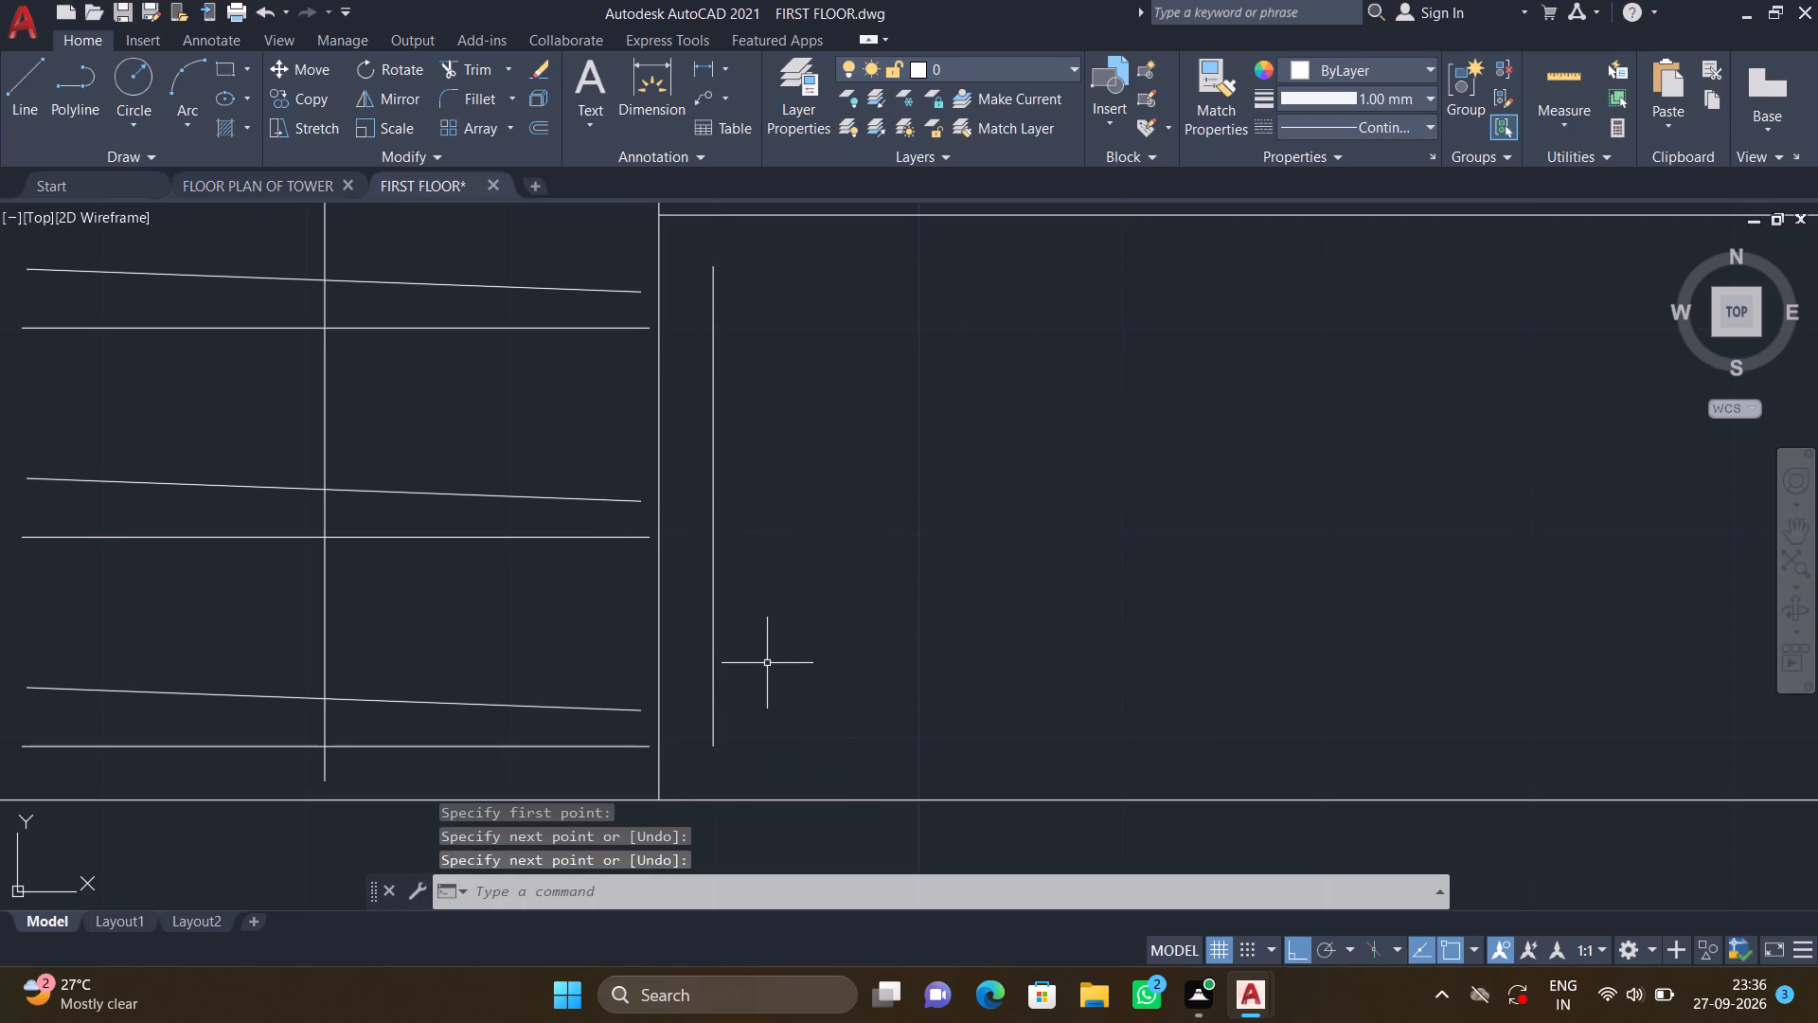
# With Ortho off, draw a slightly slanted hanger line about 1'-11" long, at about 87°, just right of the vertical one.
pyautogui.press('F8')
pyautogui.press('l')
pyautogui.press('Return')
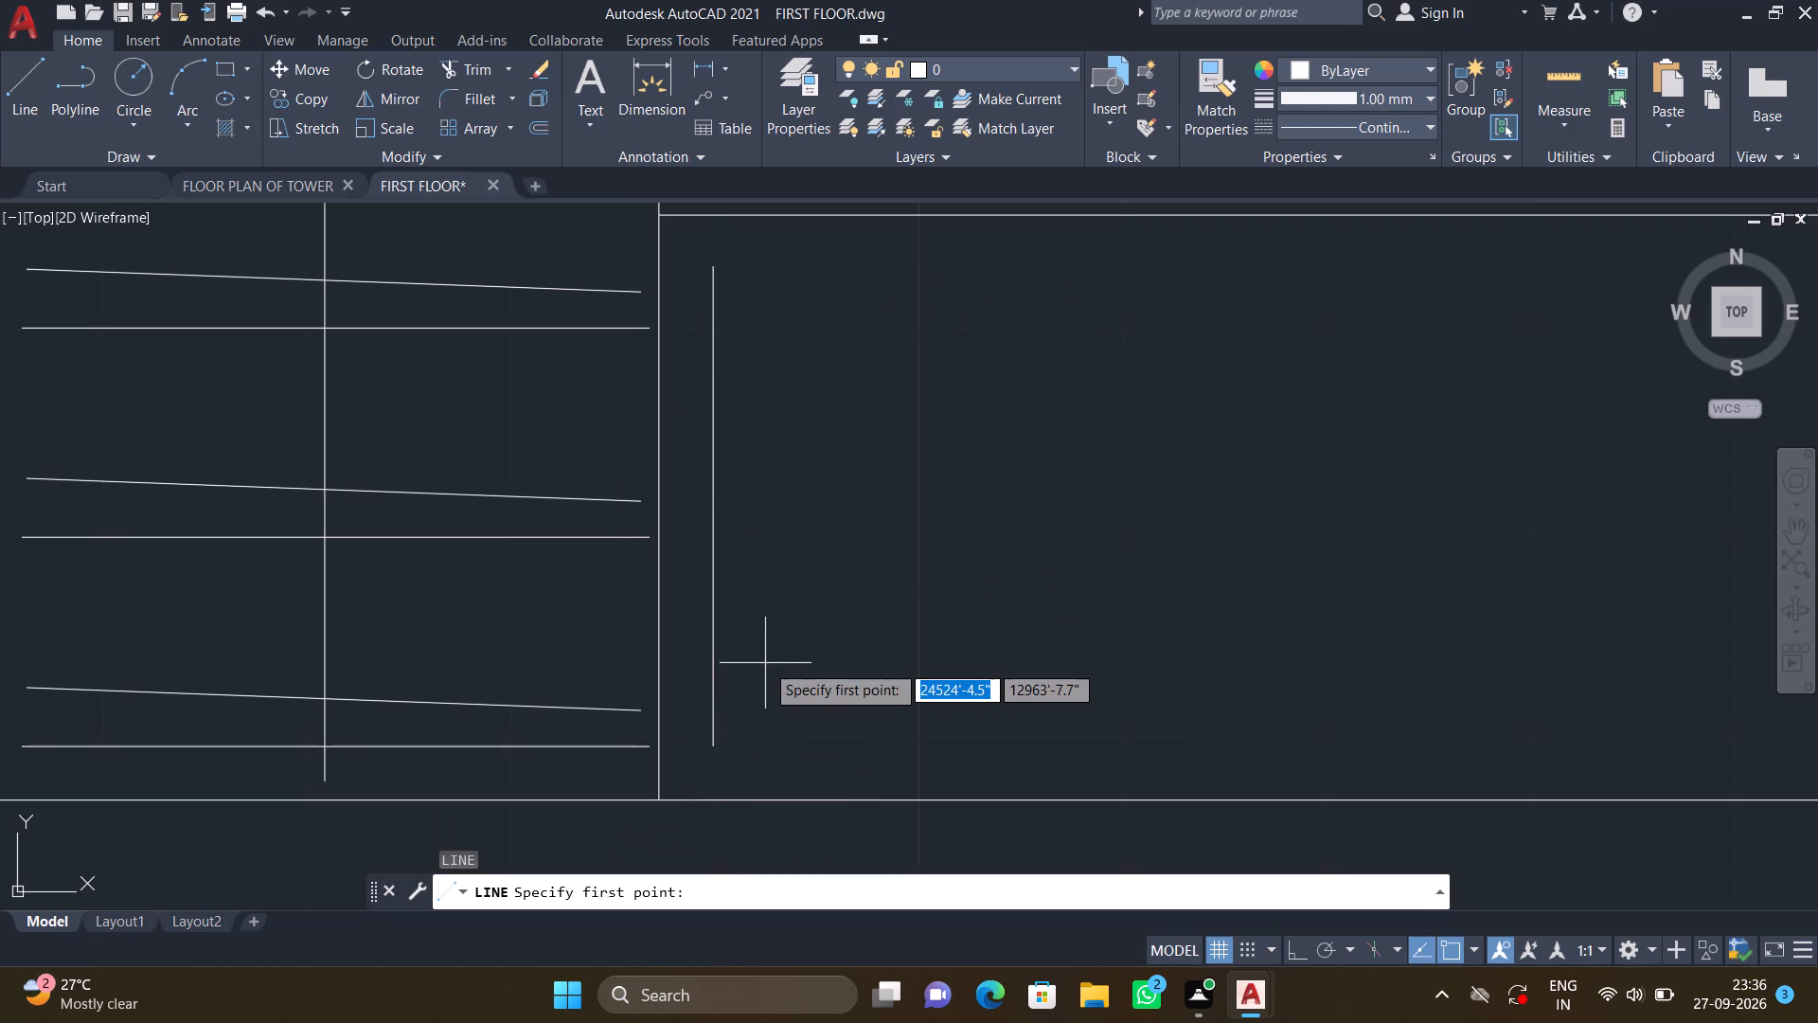
pyautogui.click(740, 267)
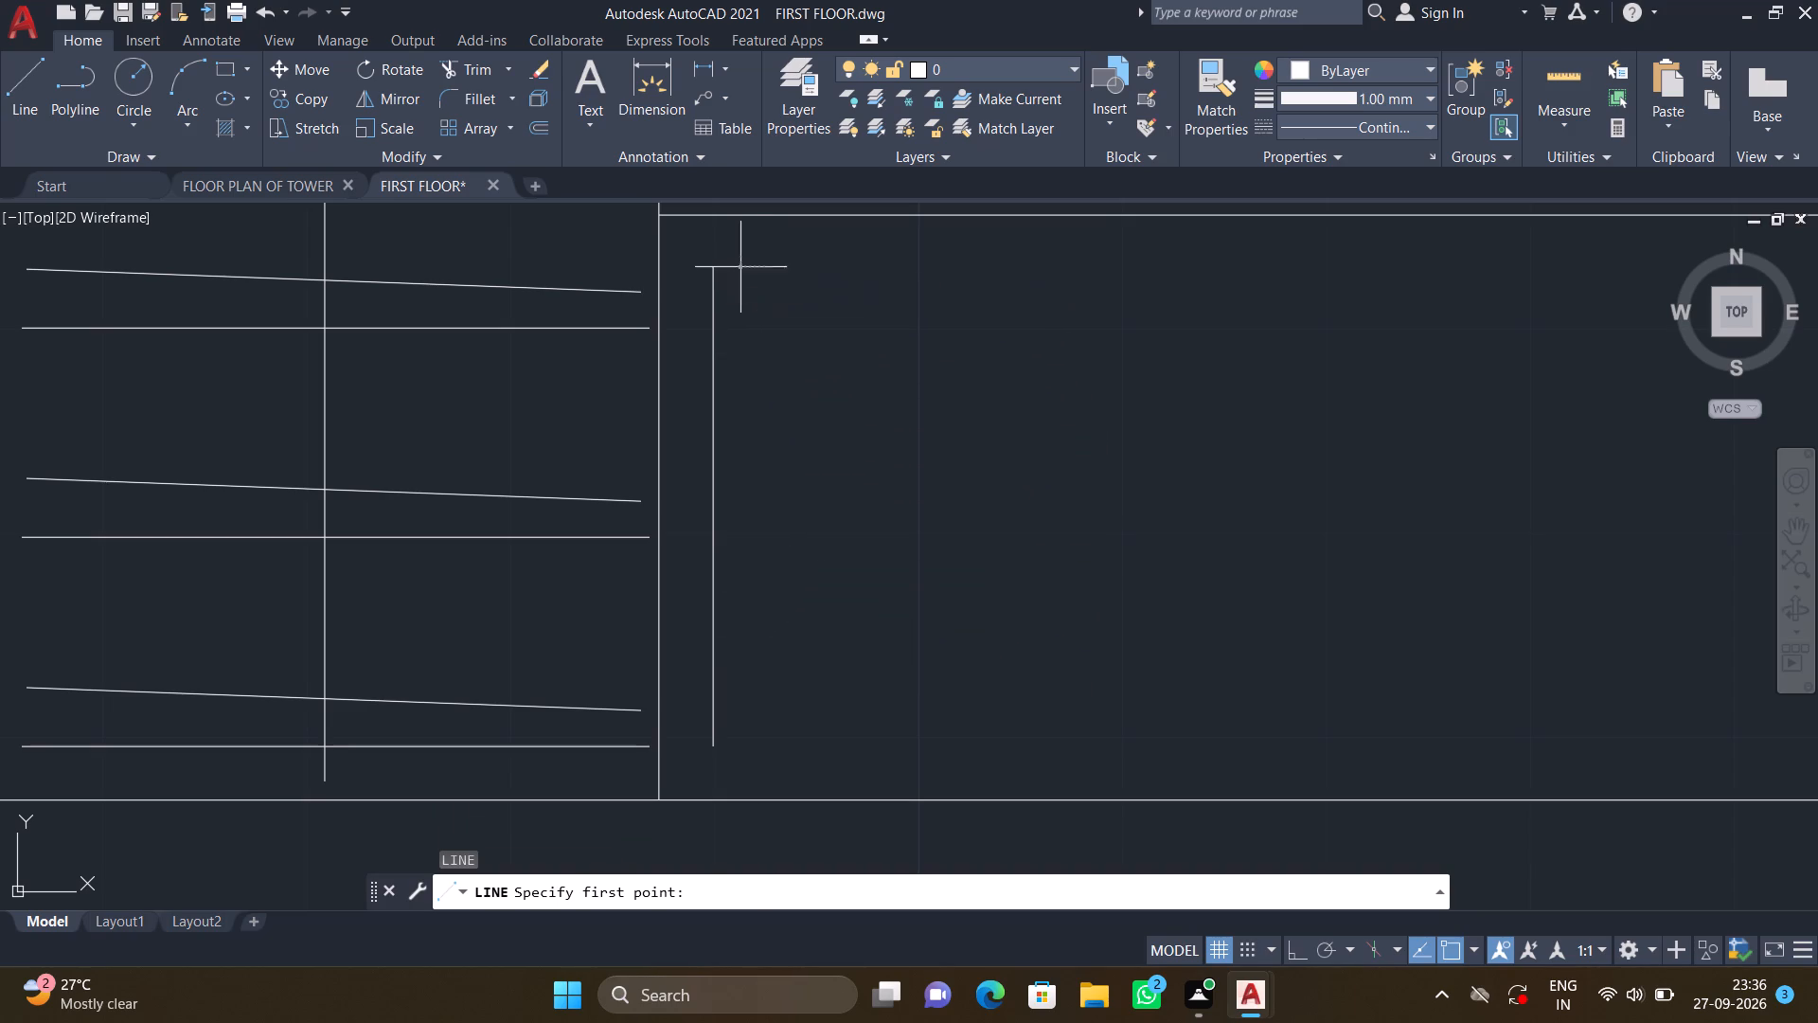
pyautogui.click(760, 740)
pyautogui.press('Return')
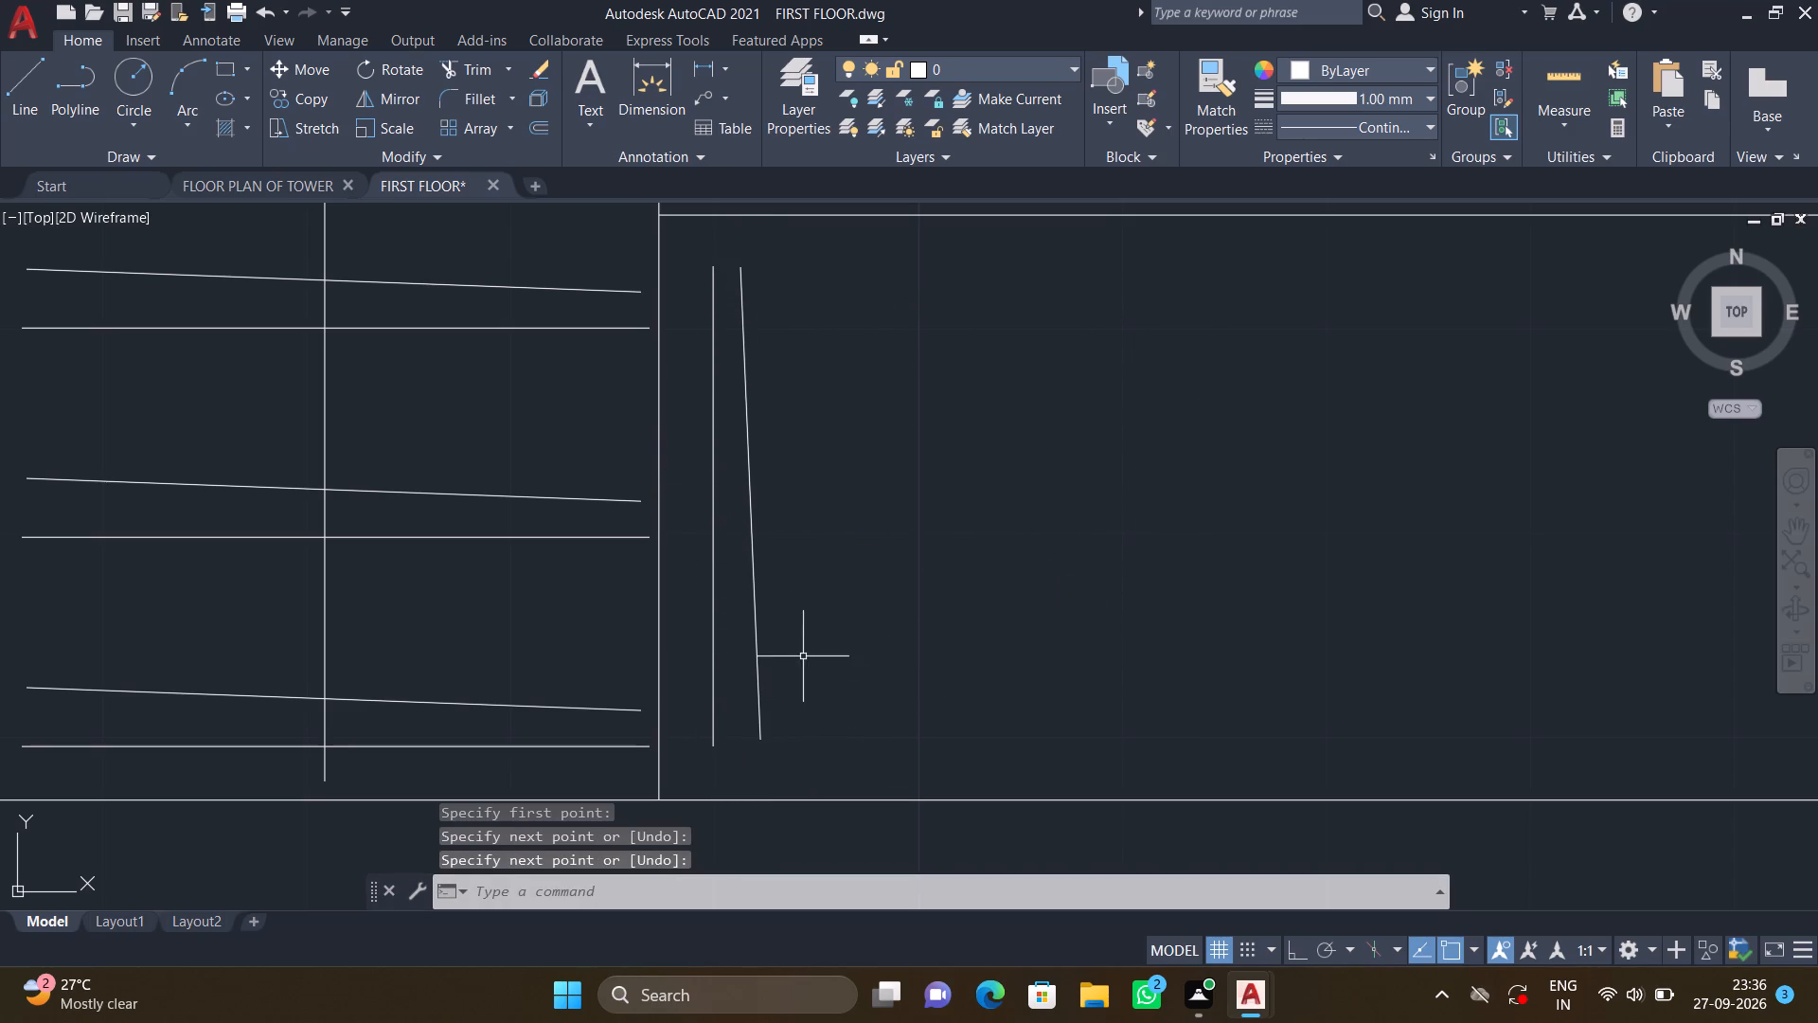
# With Ortho on, copy the vertical and slanted hanger pair rightward as a 20-item array filling the L-shaped wardrobe's horizontal leg.
pyautogui.scroll(-2, 812, 628)
pyautogui.scroll(2, 800, 589)
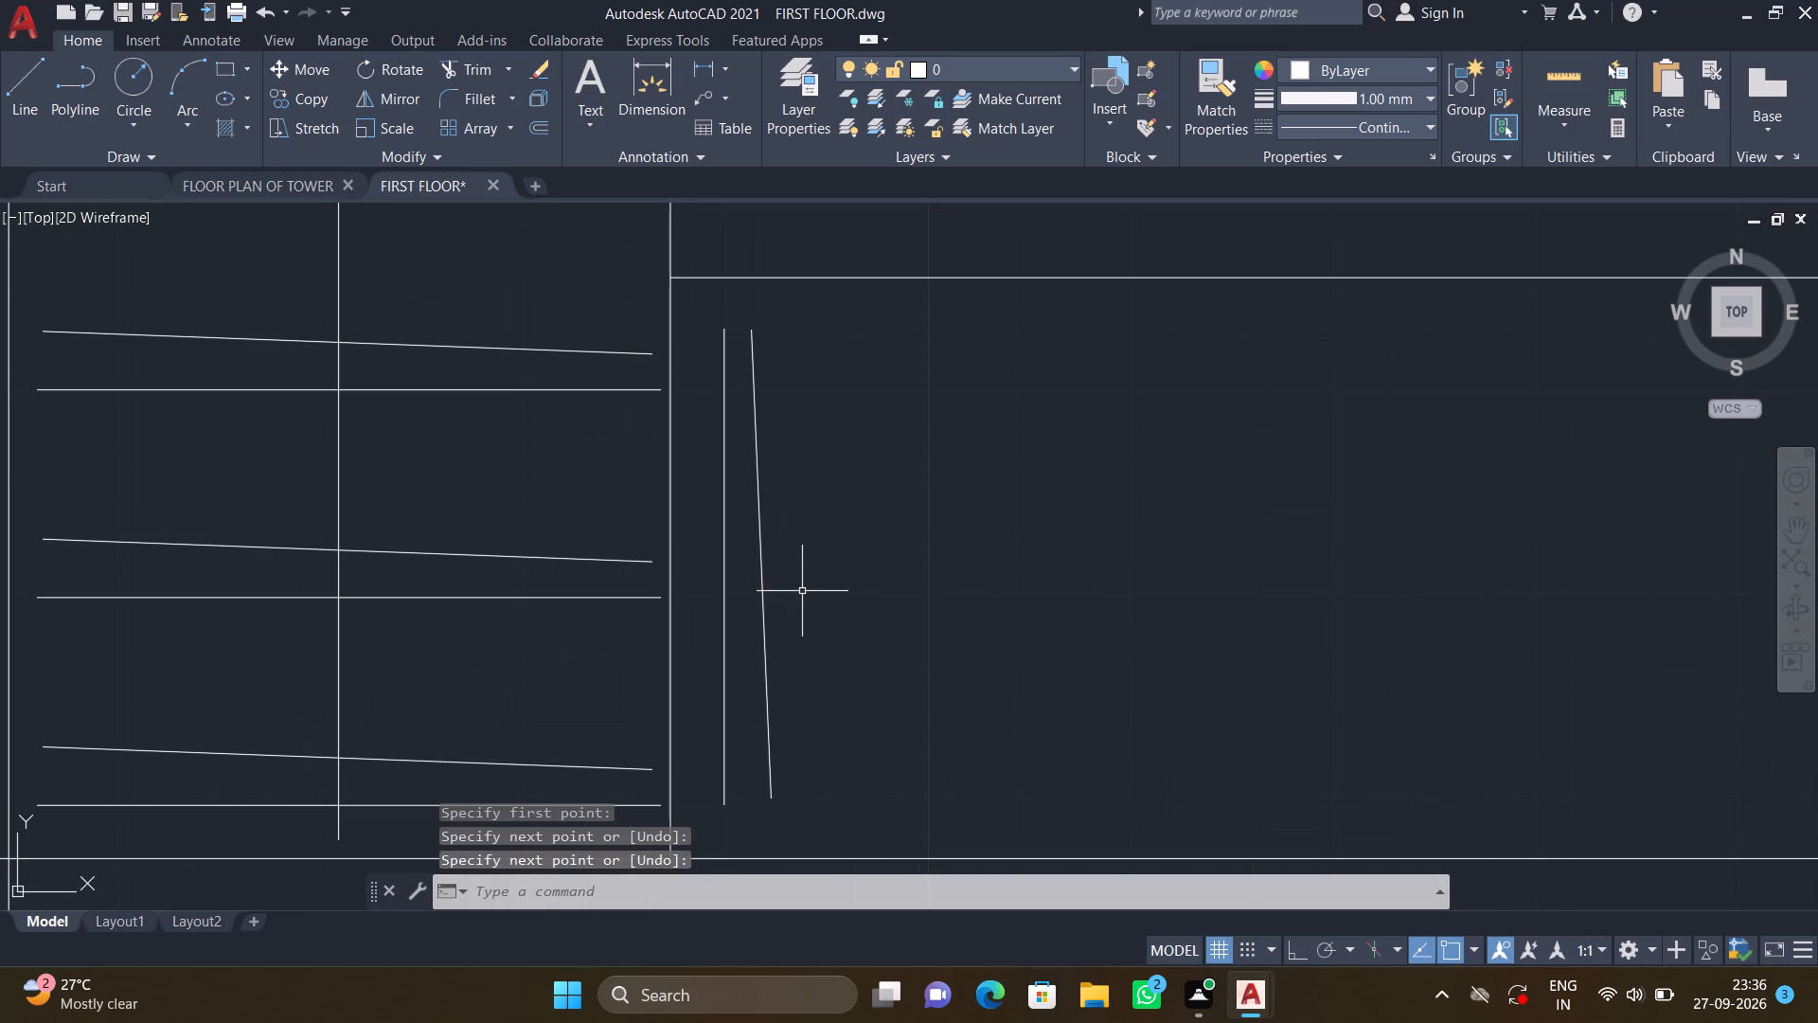
pyautogui.write('co')
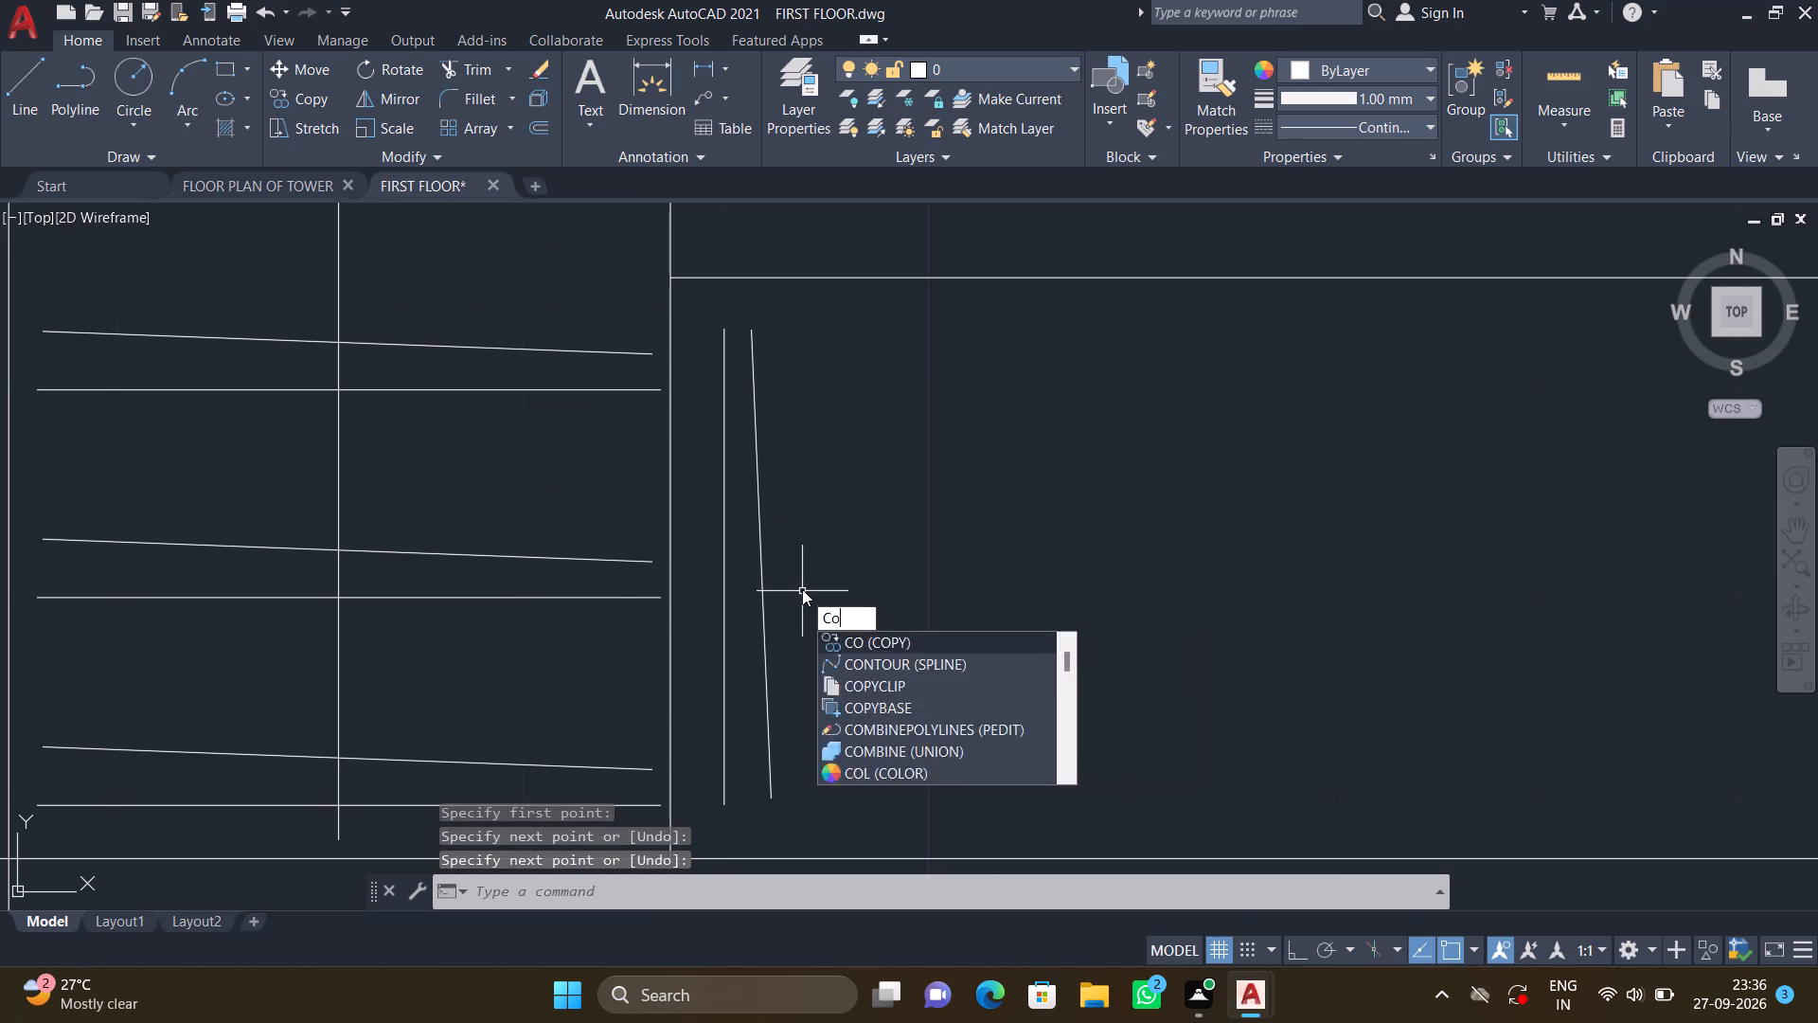
pyautogui.press('Return')
pyautogui.moveTo(785, 638); pyautogui.dragTo(783, 617)
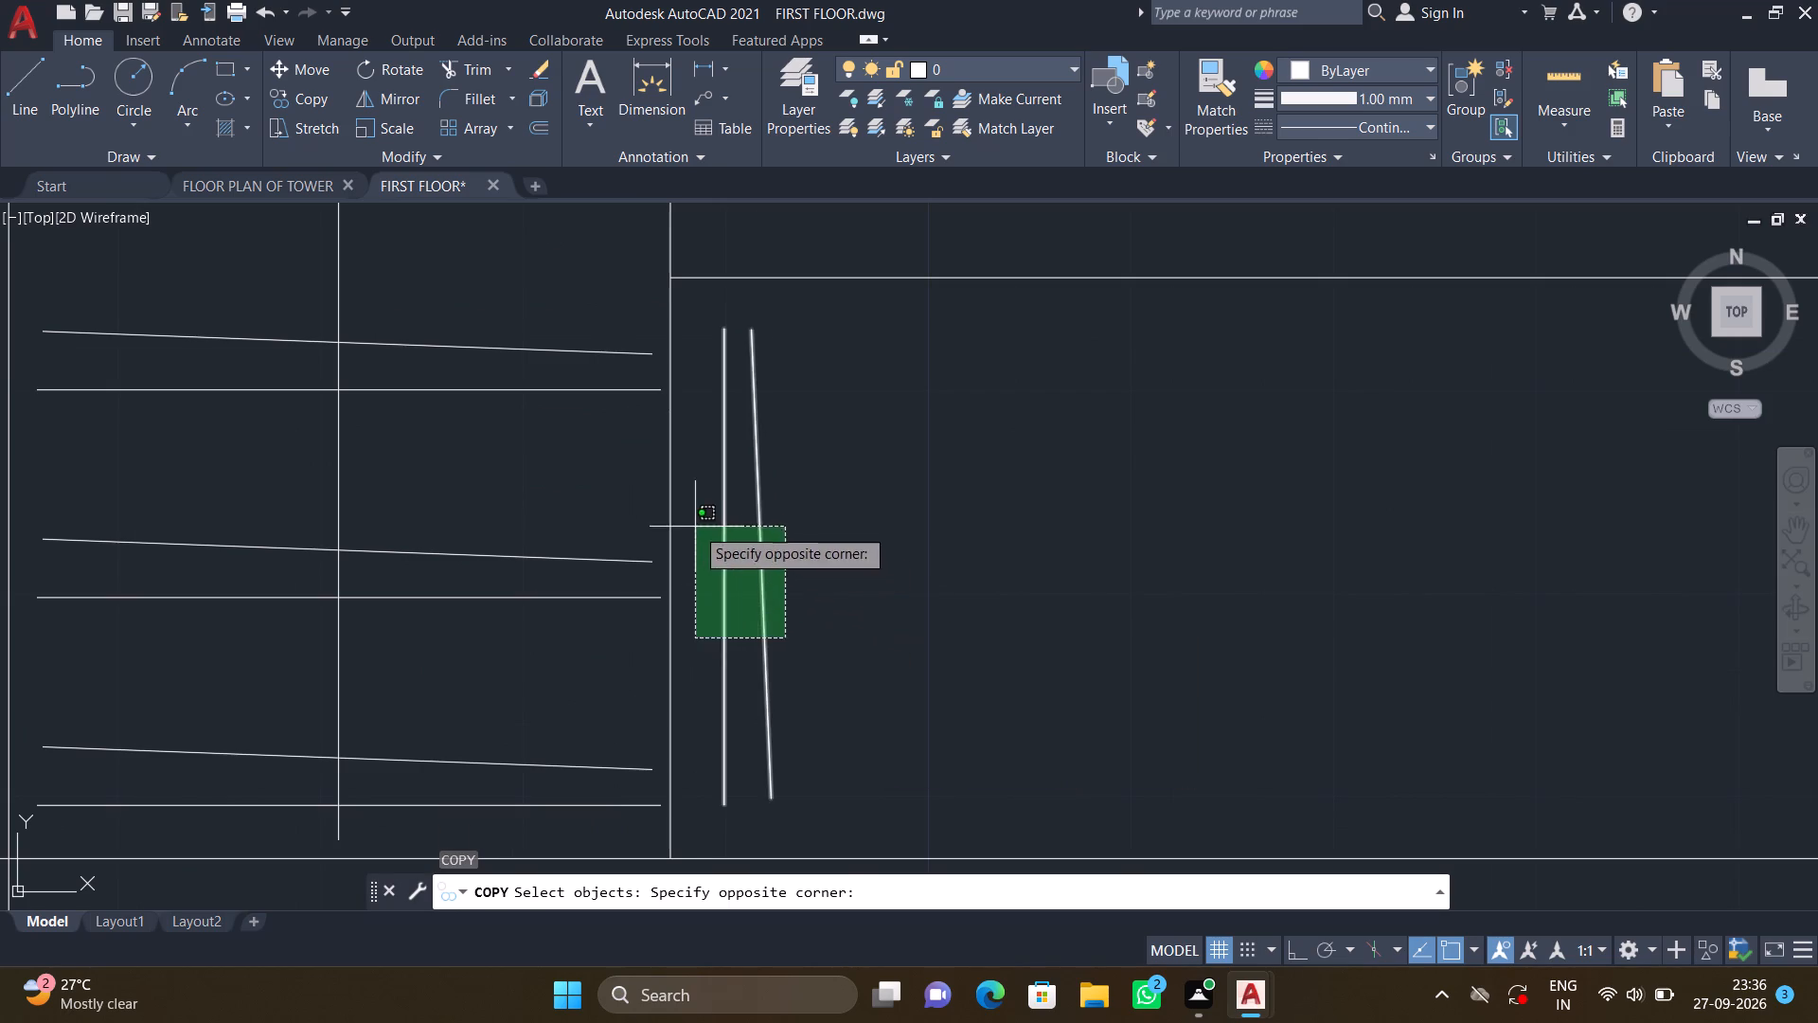
pyautogui.click(678, 512)
pyautogui.press('Return')
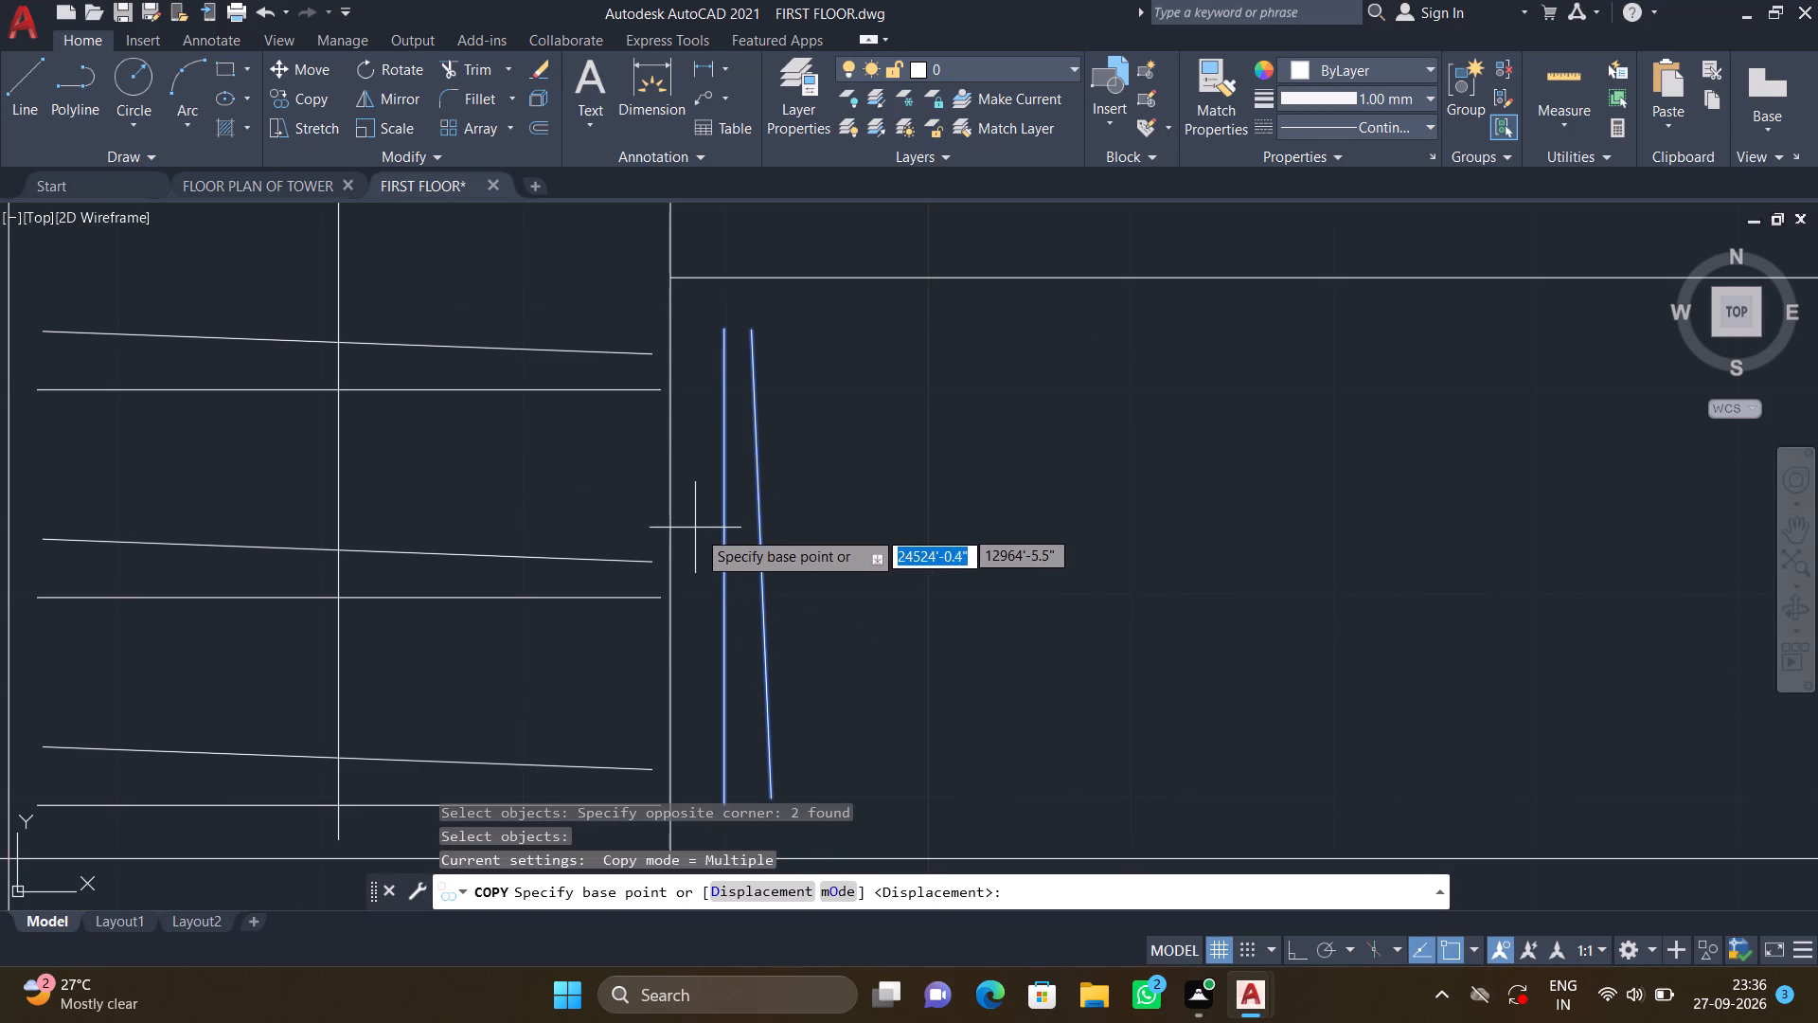
pyautogui.press('F8')
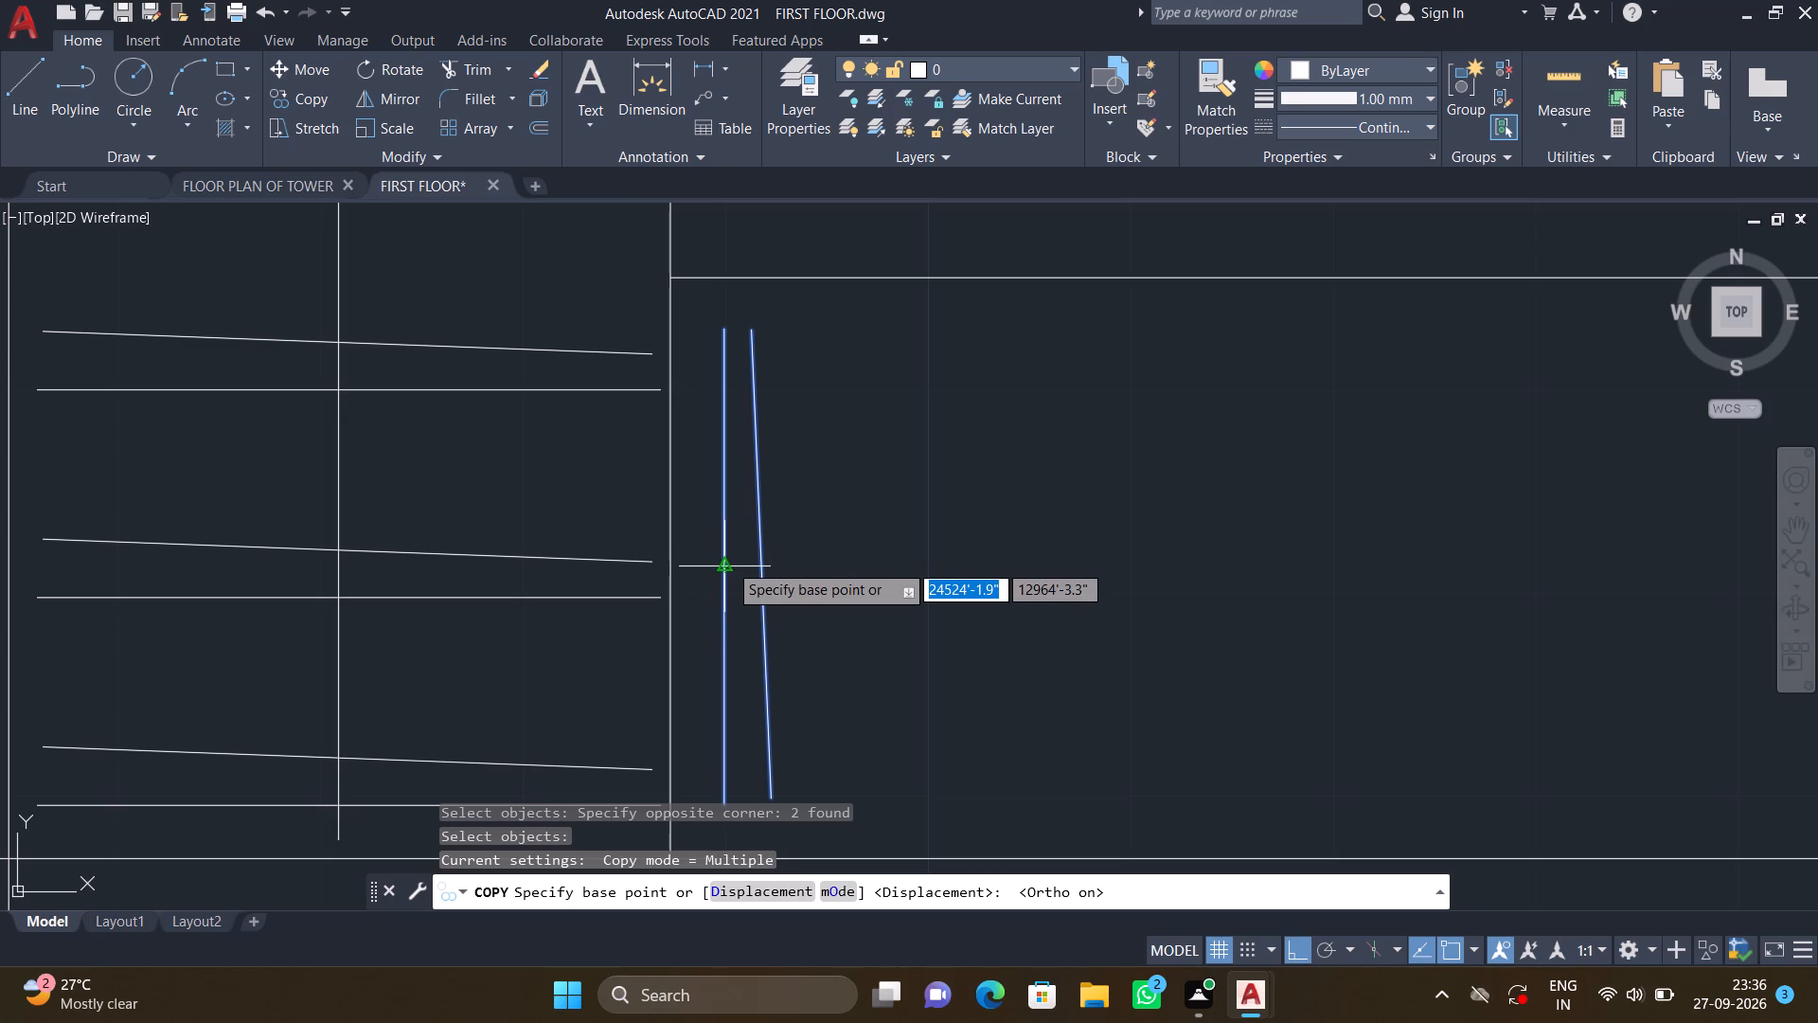
pyautogui.click(728, 563)
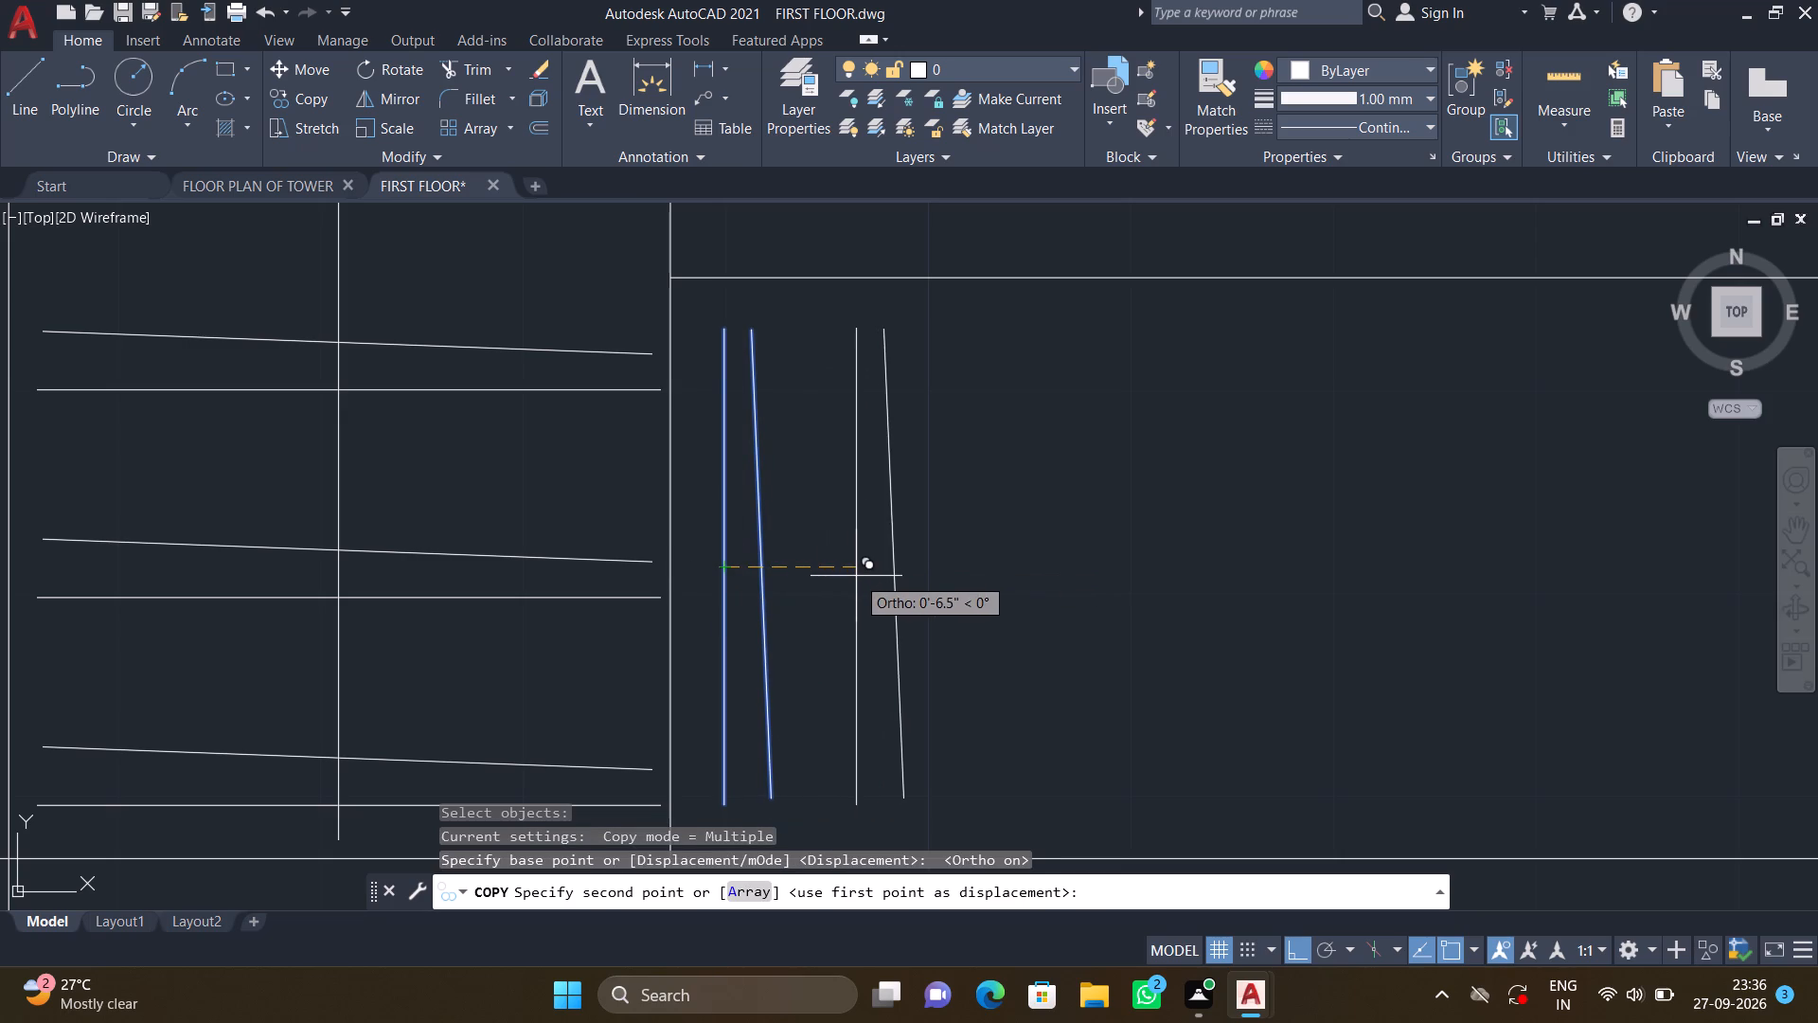
pyautogui.press('a')
pyautogui.press('Return')
pyautogui.scroll(-2, 851, 569)
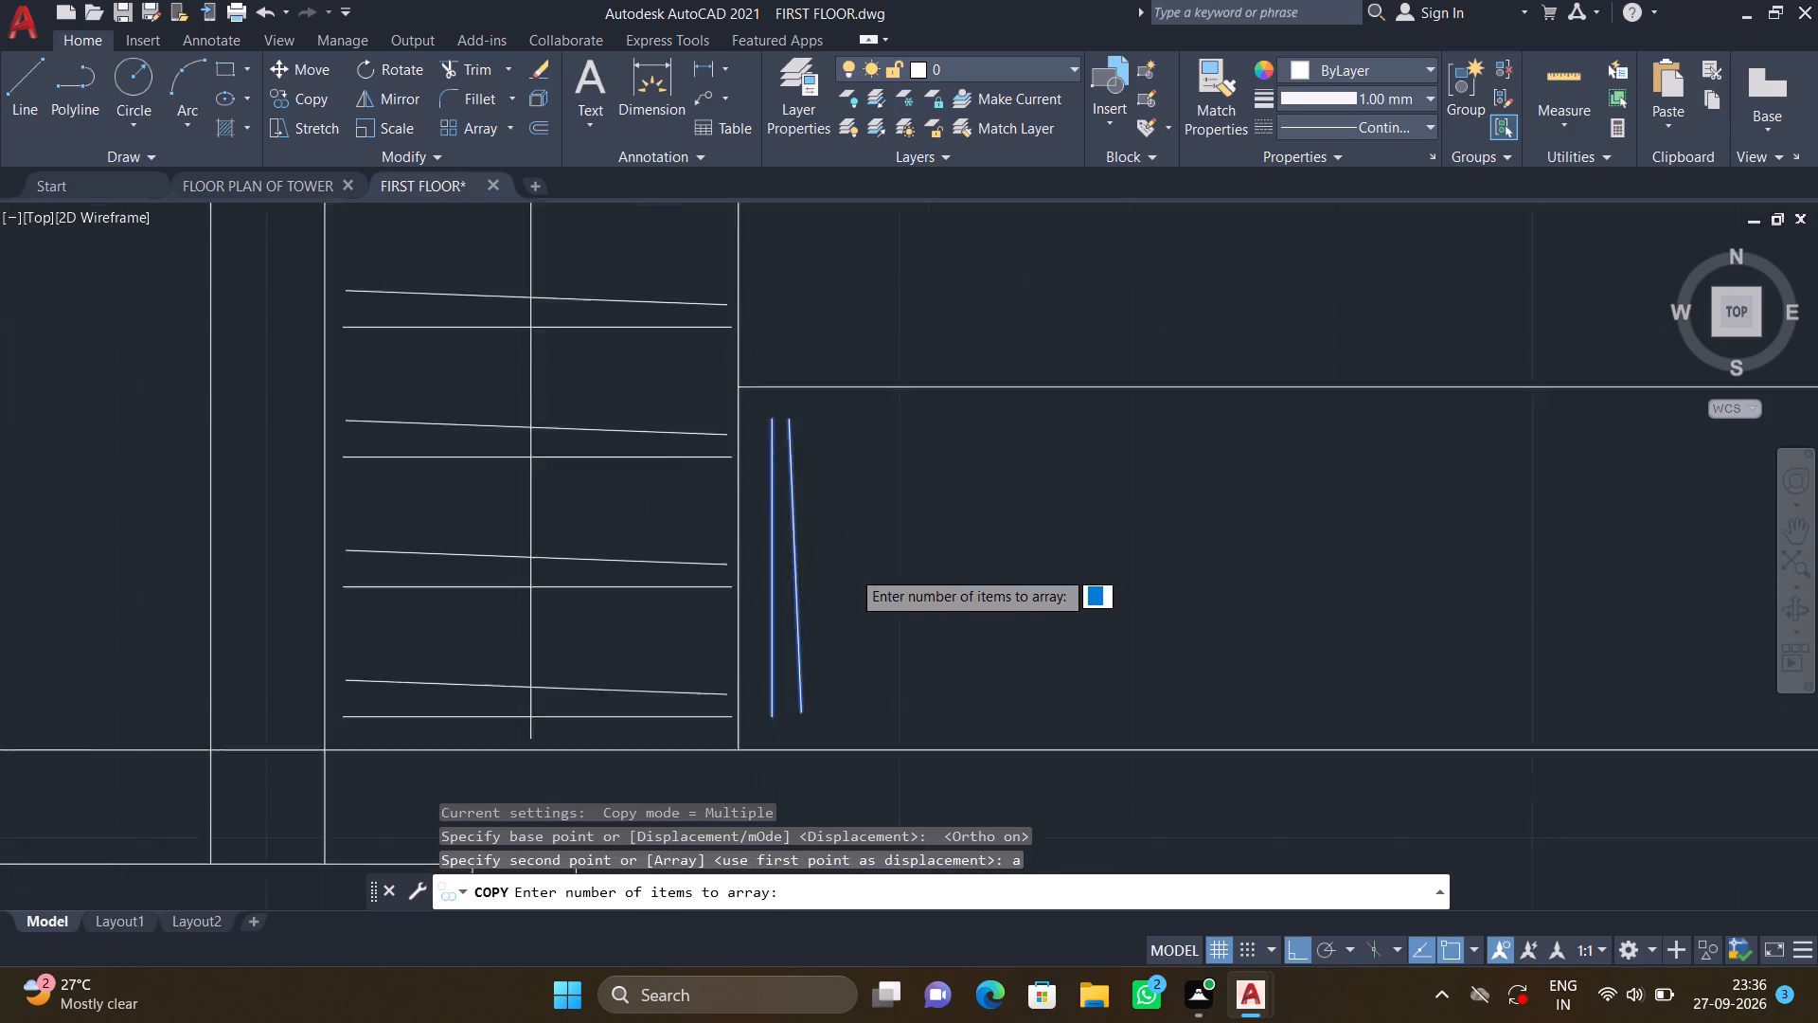
pyautogui.scroll(-1, 851, 569)
pyautogui.moveTo(864, 567); pyautogui.dragTo(668, 471, button='middle')
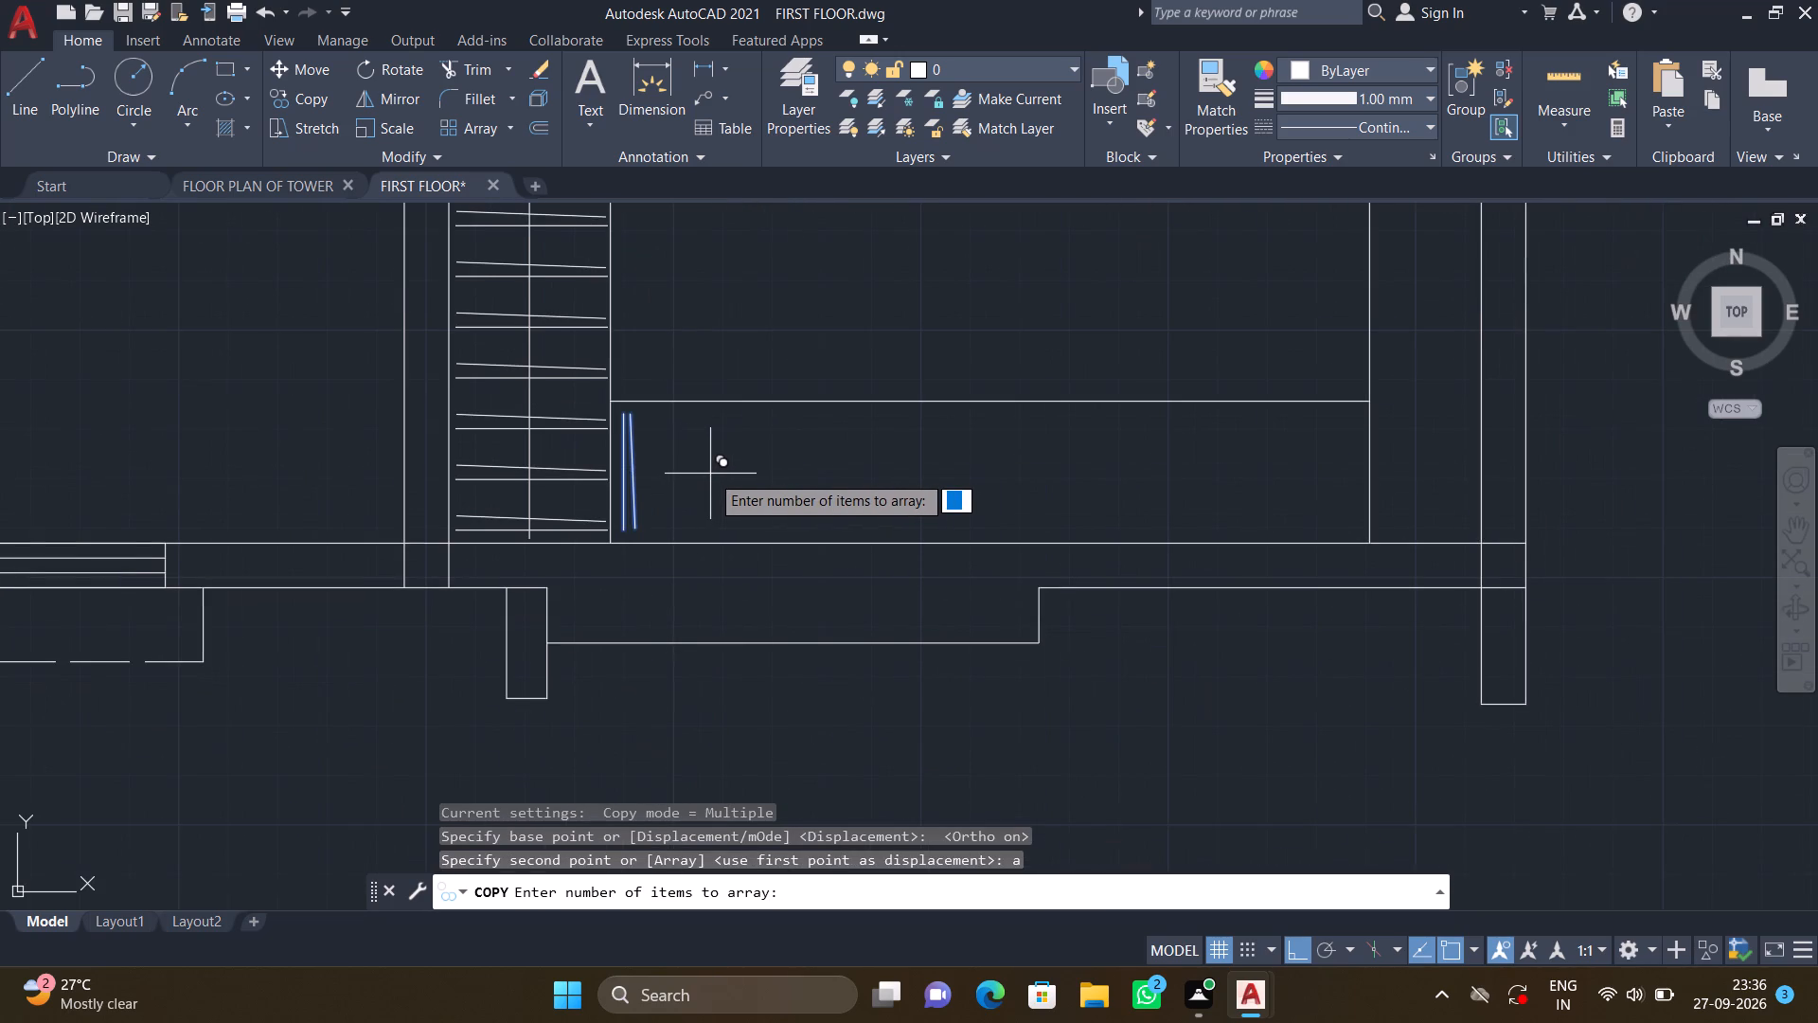
pyautogui.write('20')
pyautogui.press('Return')
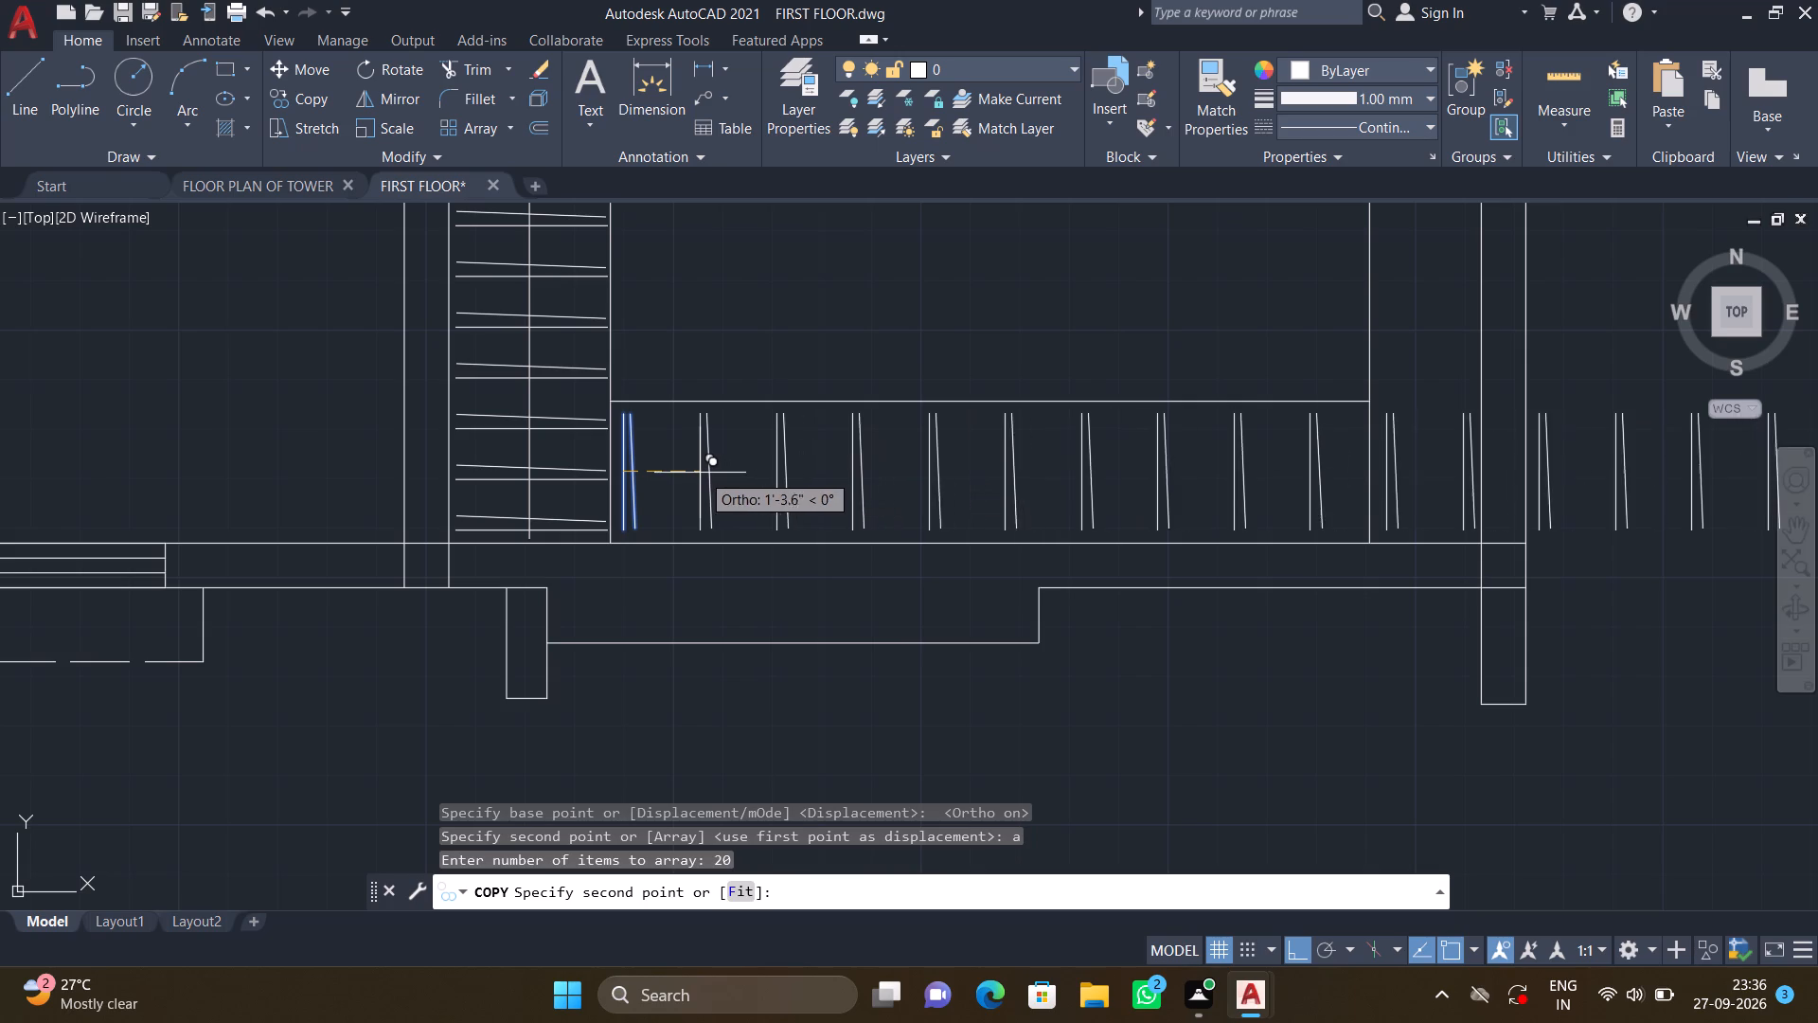
pyautogui.click(661, 471)
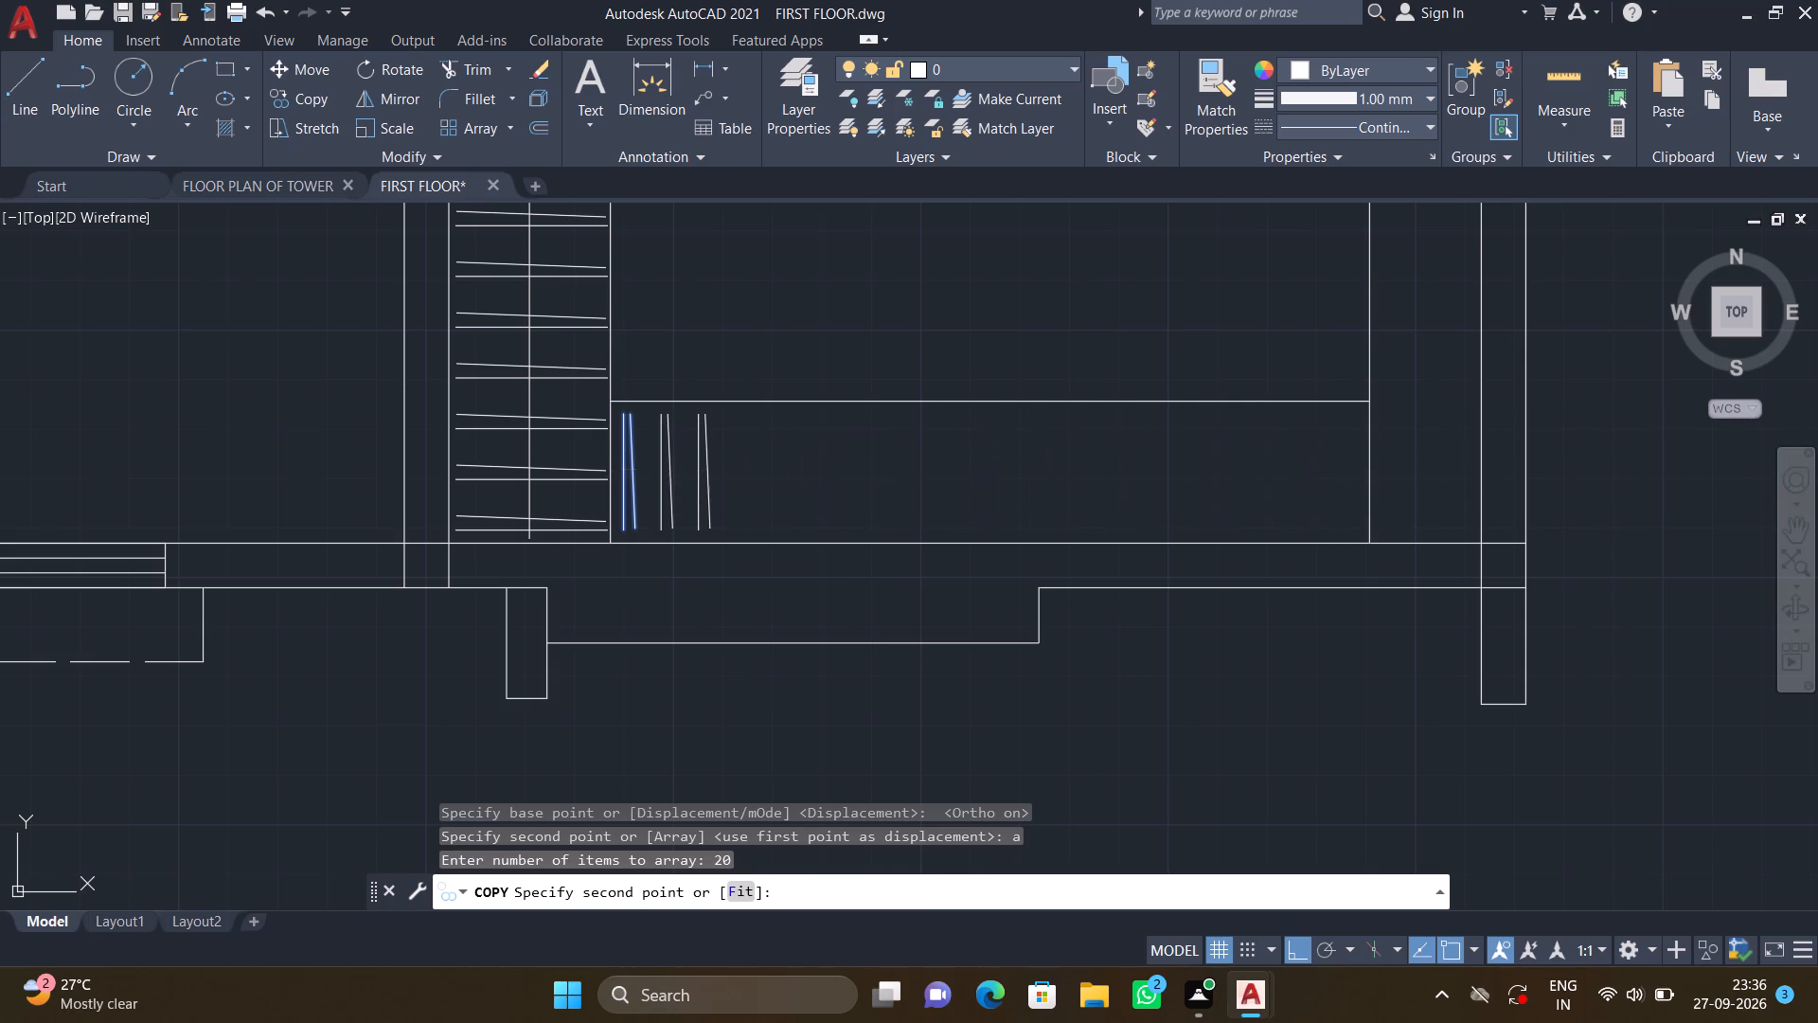
pyautogui.press('Return')
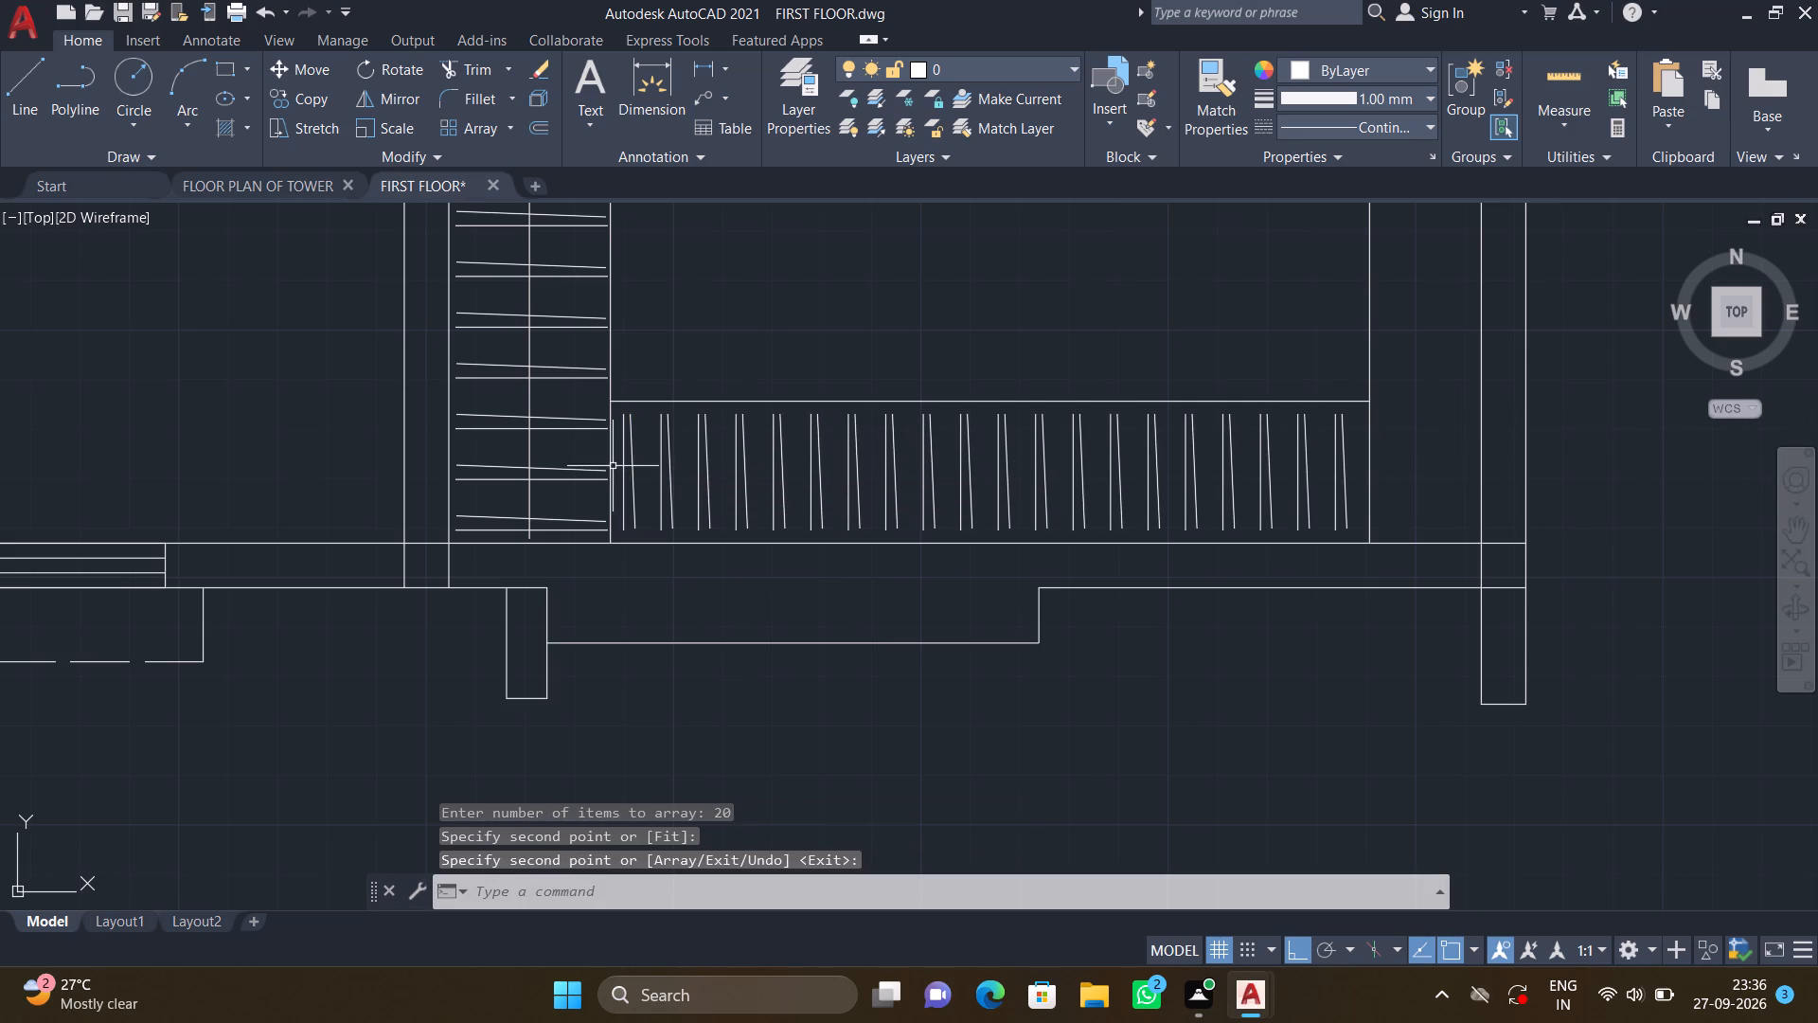
# Draw a straight horizontal hanging rod about 12'-6" long through the middle of the hanger lines in the L-shaped wardrobe's horizontal leg.
pyautogui.scroll(2, 613, 466)
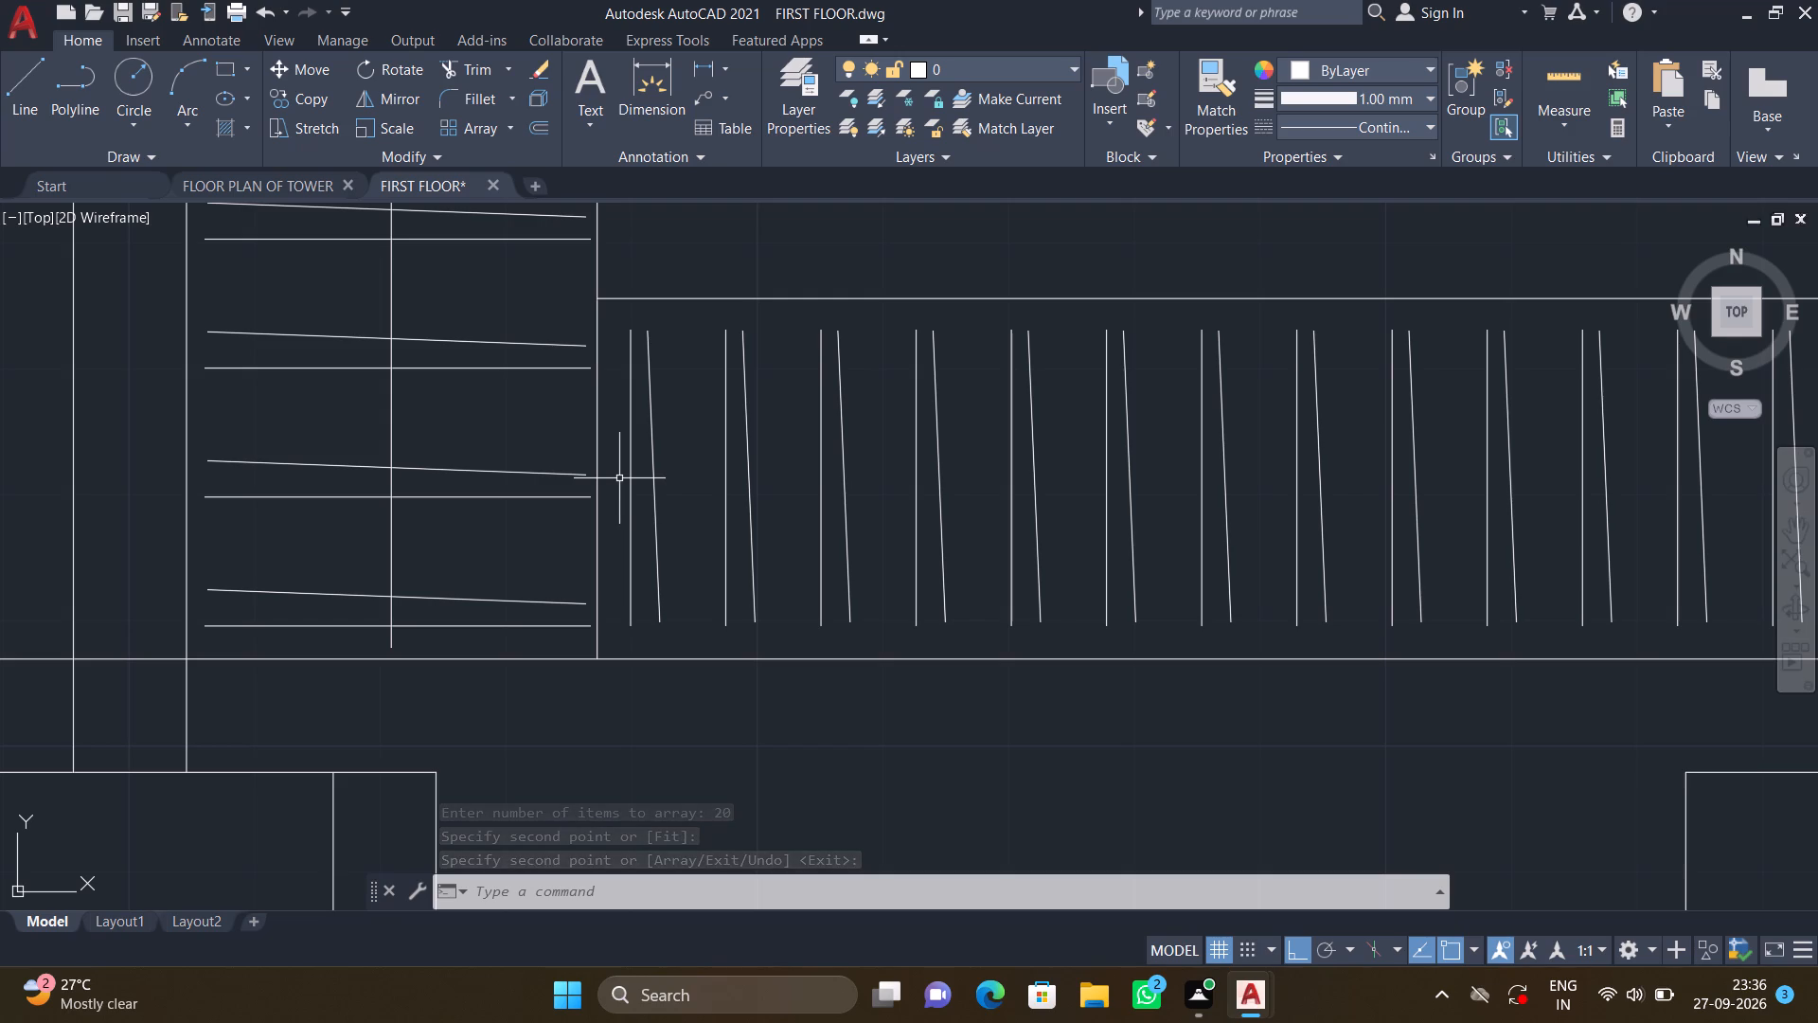
pyautogui.press('l')
pyautogui.press('Return')
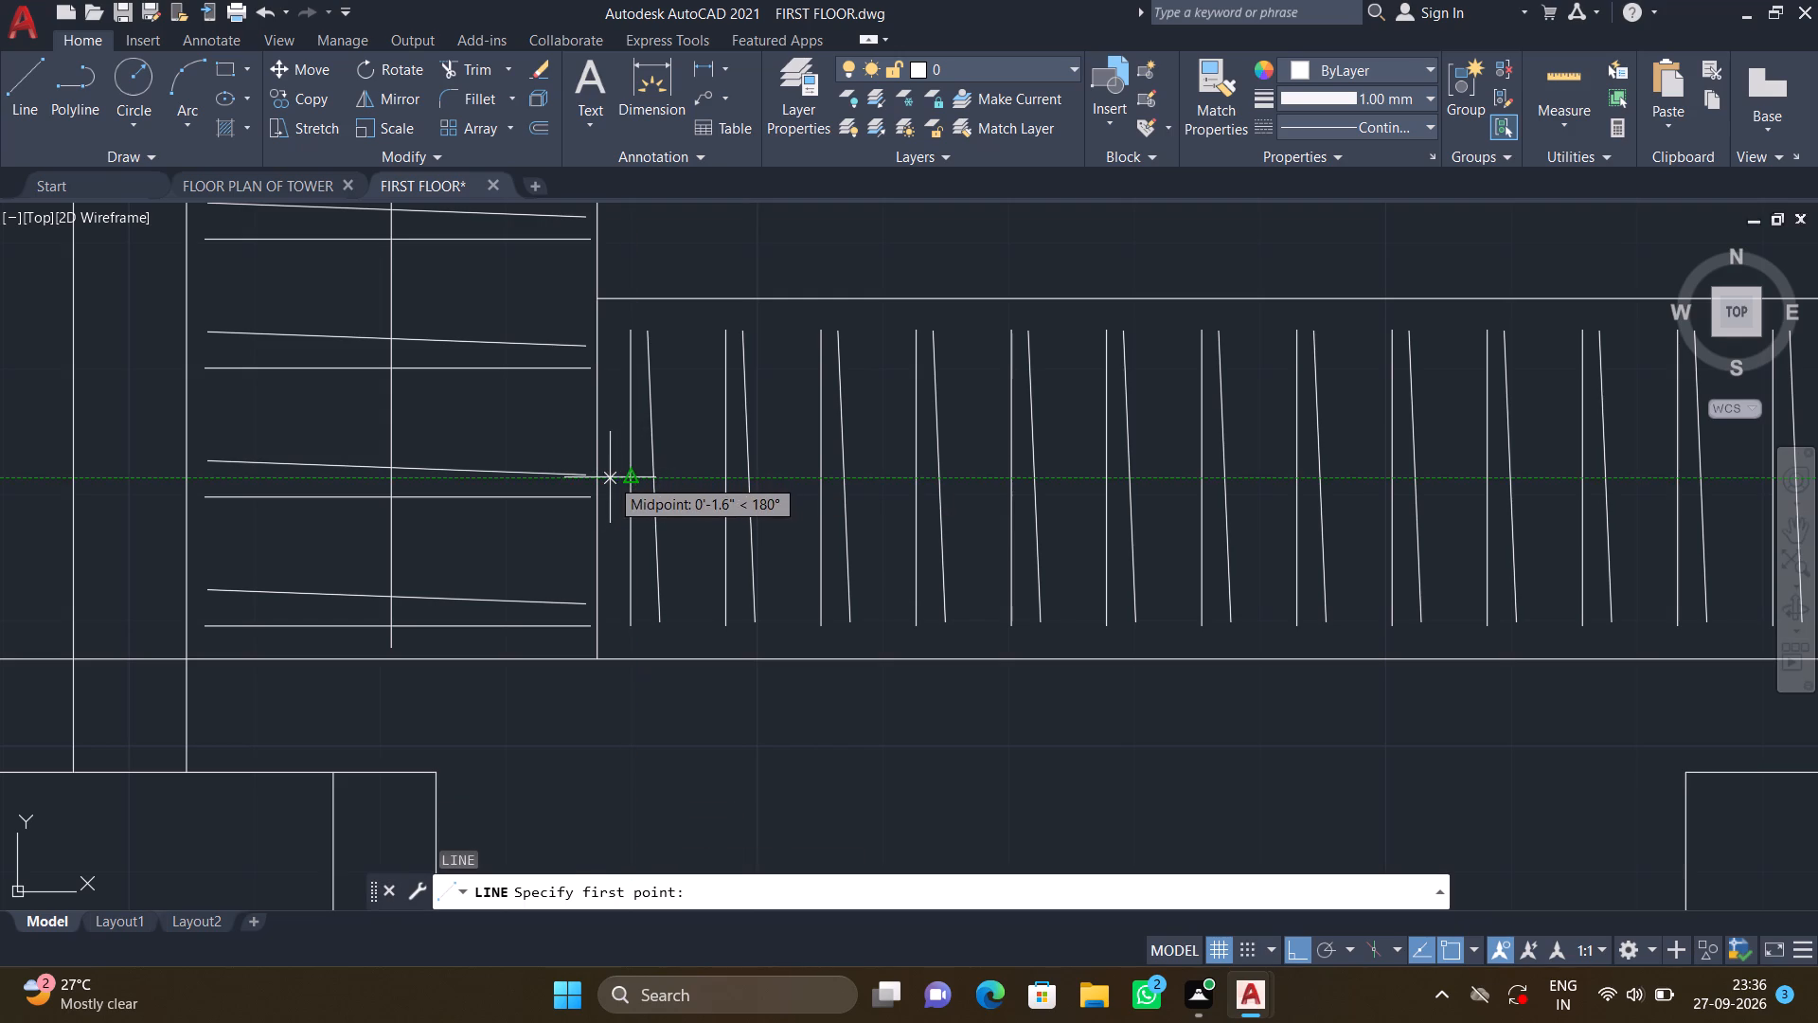
pyautogui.click(610, 477)
pyautogui.scroll(-2, 967, 499)
pyautogui.moveTo(1007, 489); pyautogui.dragTo(775, 471, button='middle')
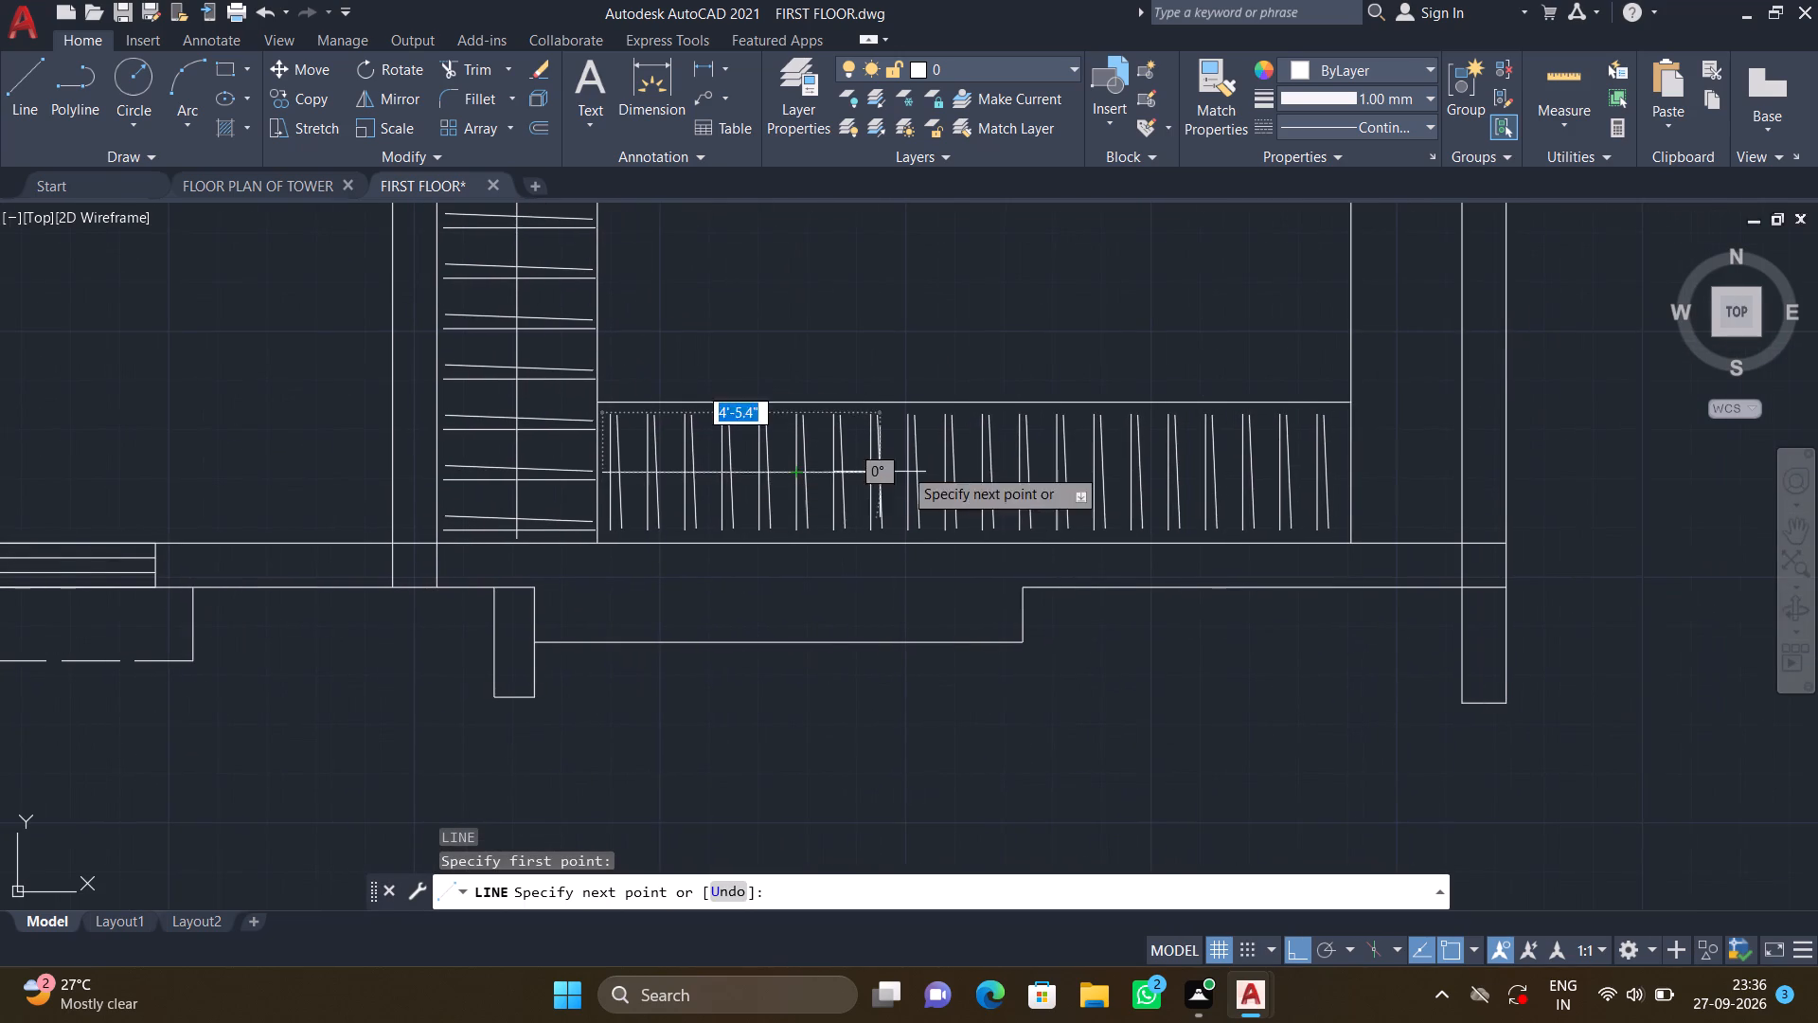
pyautogui.scroll(3, 1302, 453)
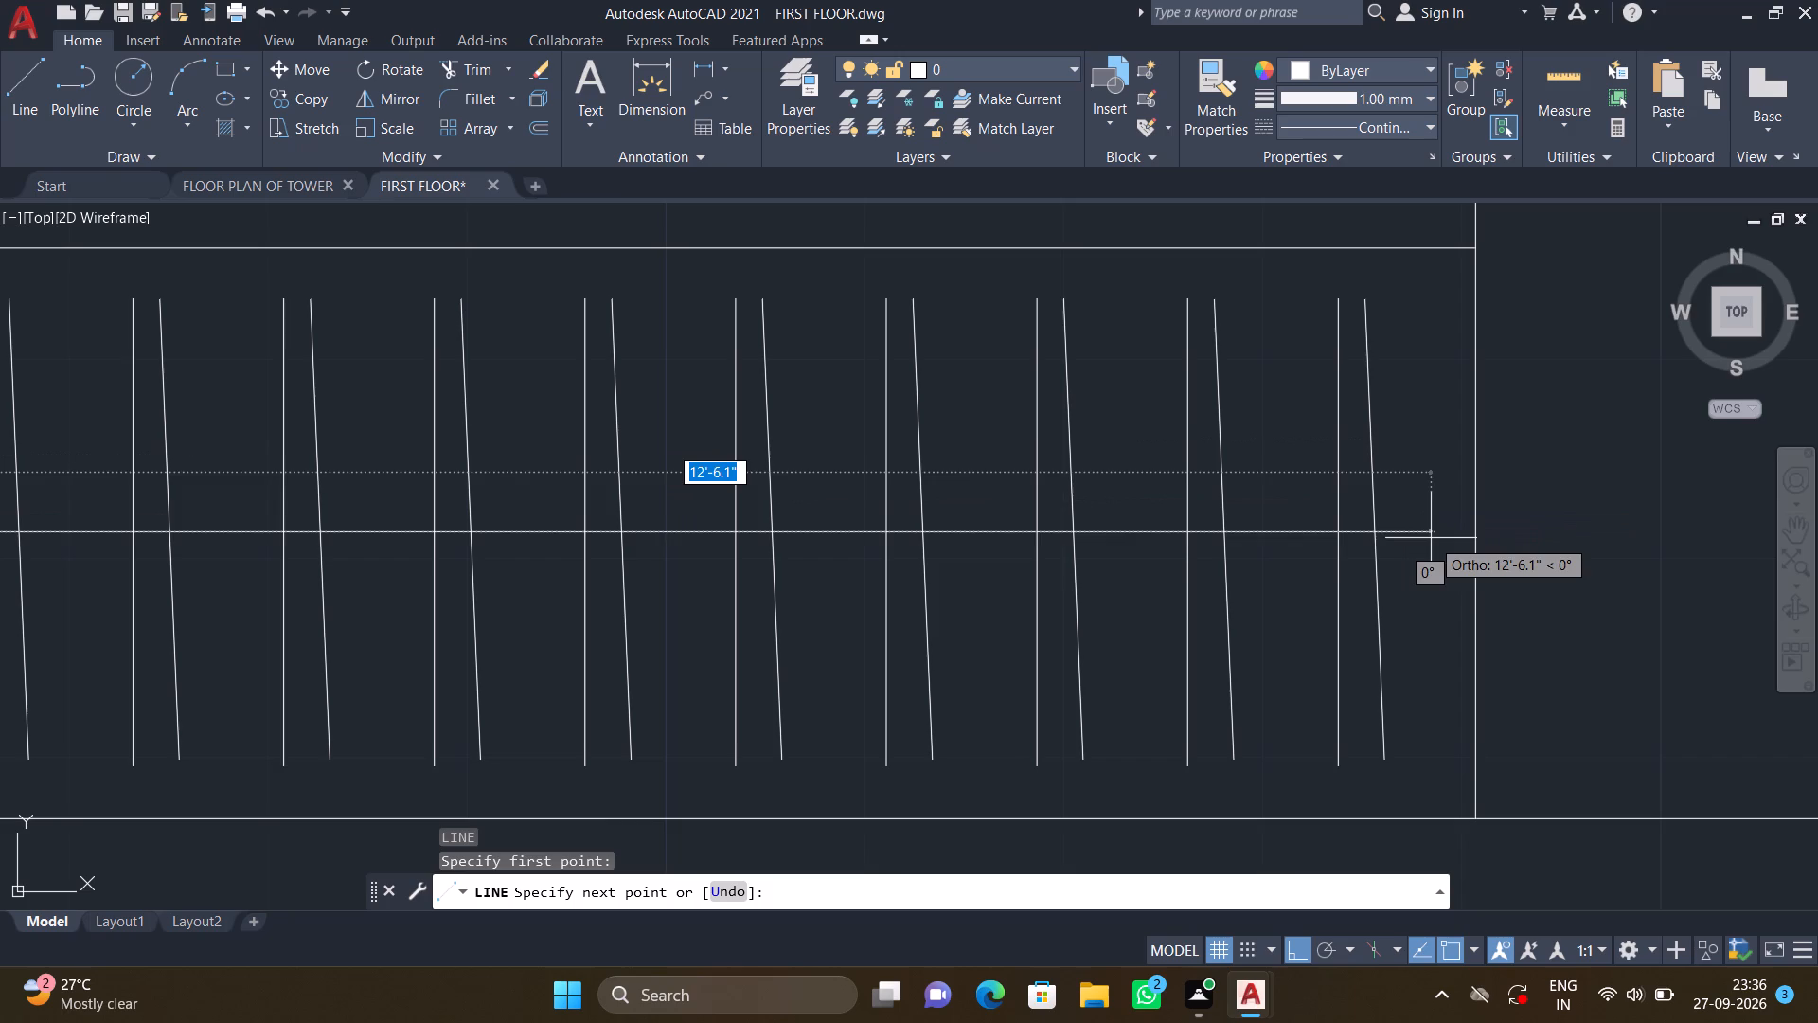
pyautogui.click(1431, 538)
pyautogui.press('Return')
# Draw a horizontal hanger line across the lower end of the narrow wardrobe strip between the horizontal leg and the outer wall.
pyautogui.scroll(-3, 1234, 509)
pyautogui.scroll(-2, 1018, 542)
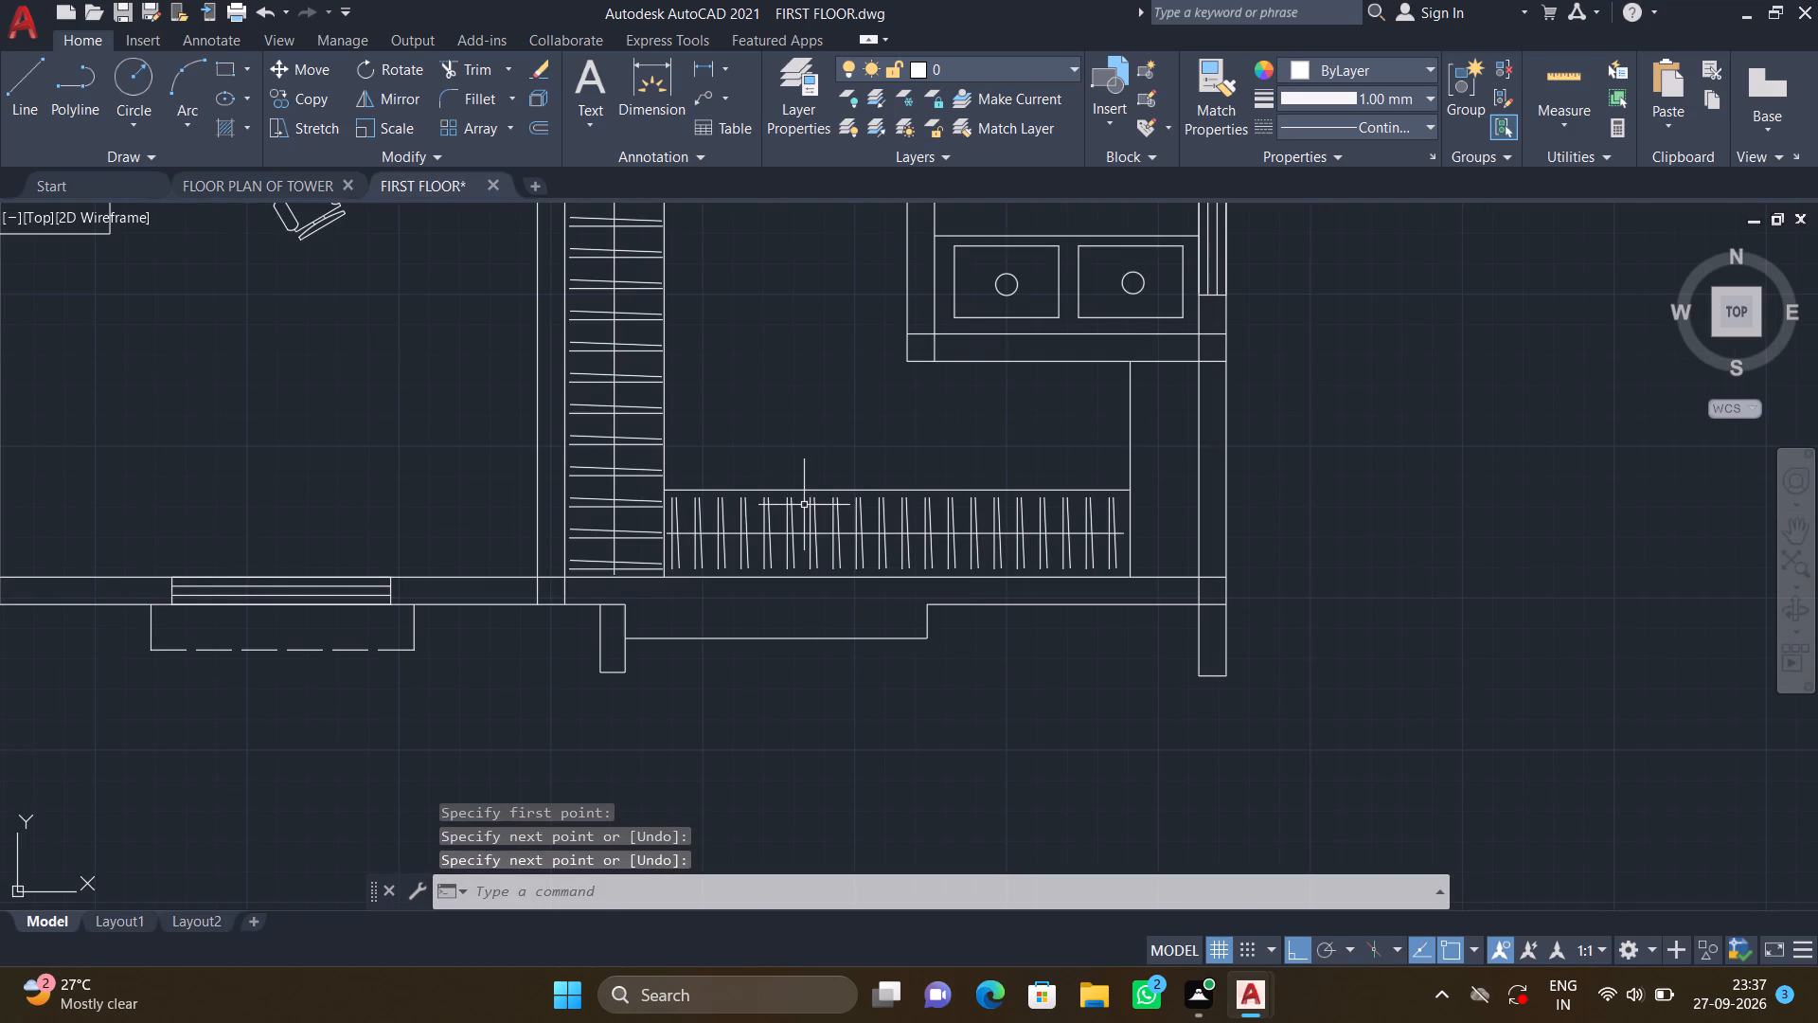
pyautogui.scroll(-1, 883, 516)
pyautogui.scroll(1, 1055, 521)
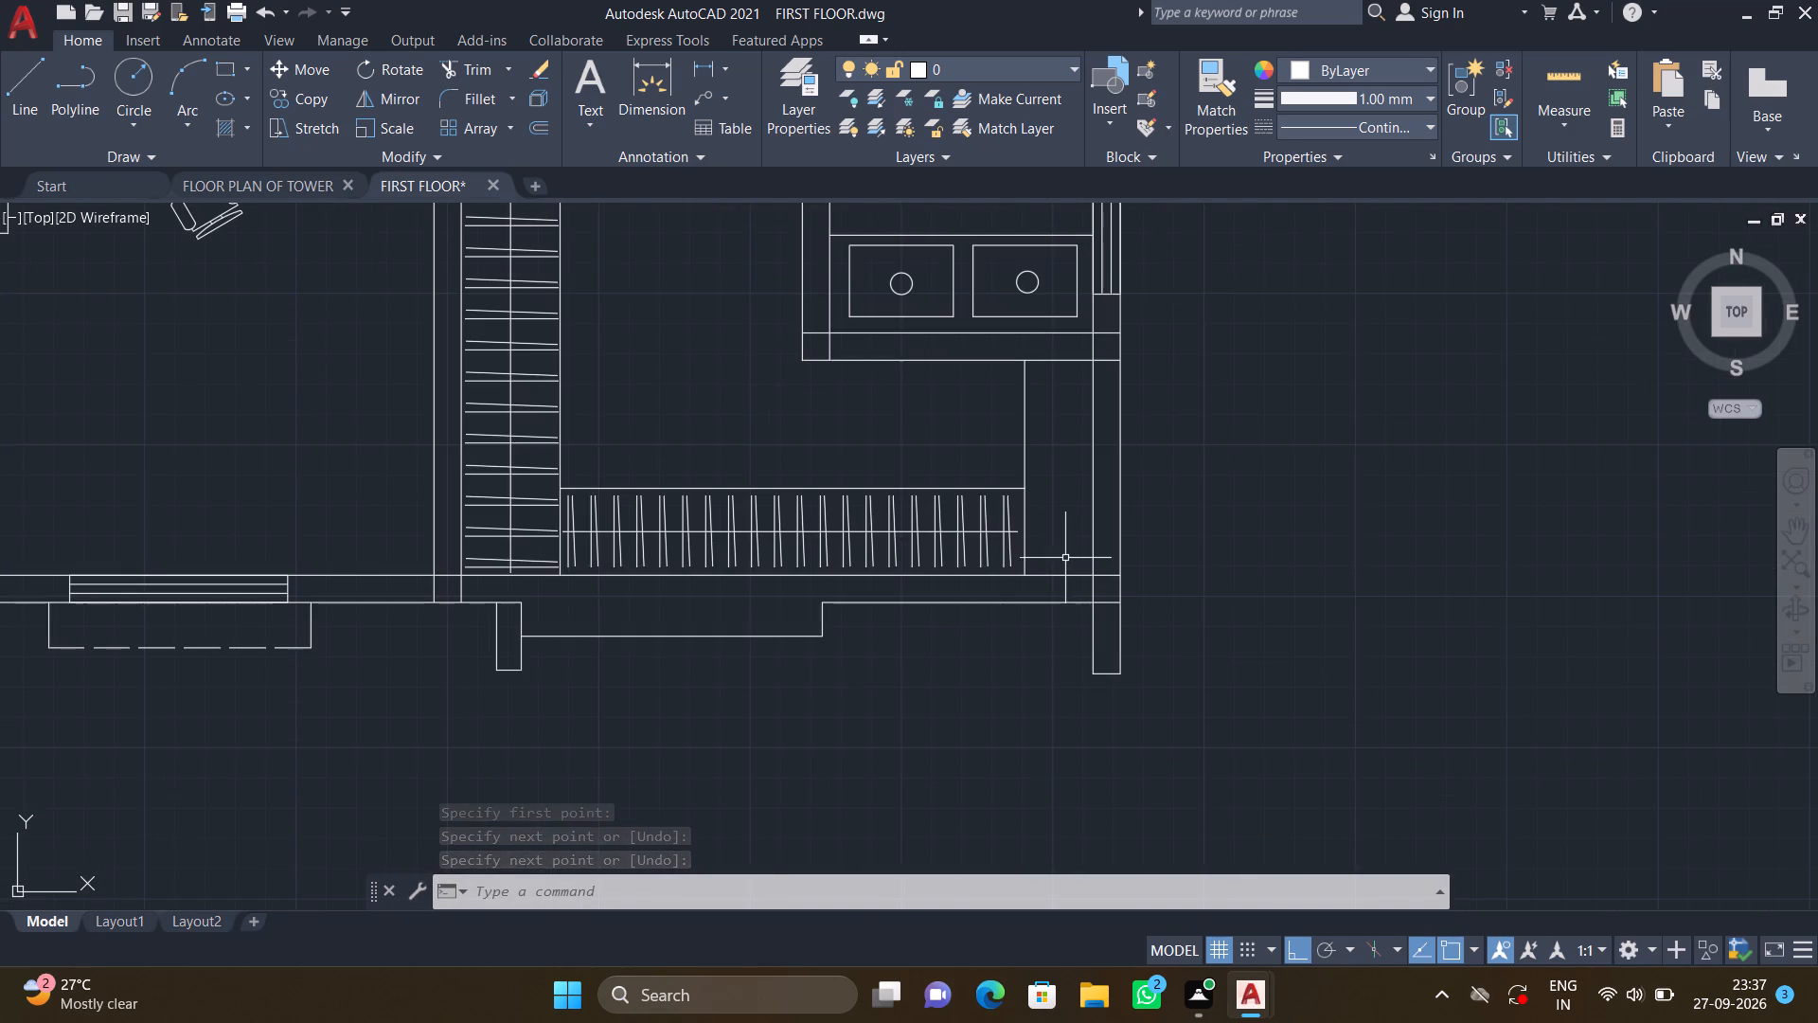
pyautogui.scroll(2, 1049, 552)
pyautogui.moveTo(1043, 555); pyautogui.dragTo(996, 599, button='middle')
pyautogui.scroll(2, 960, 607)
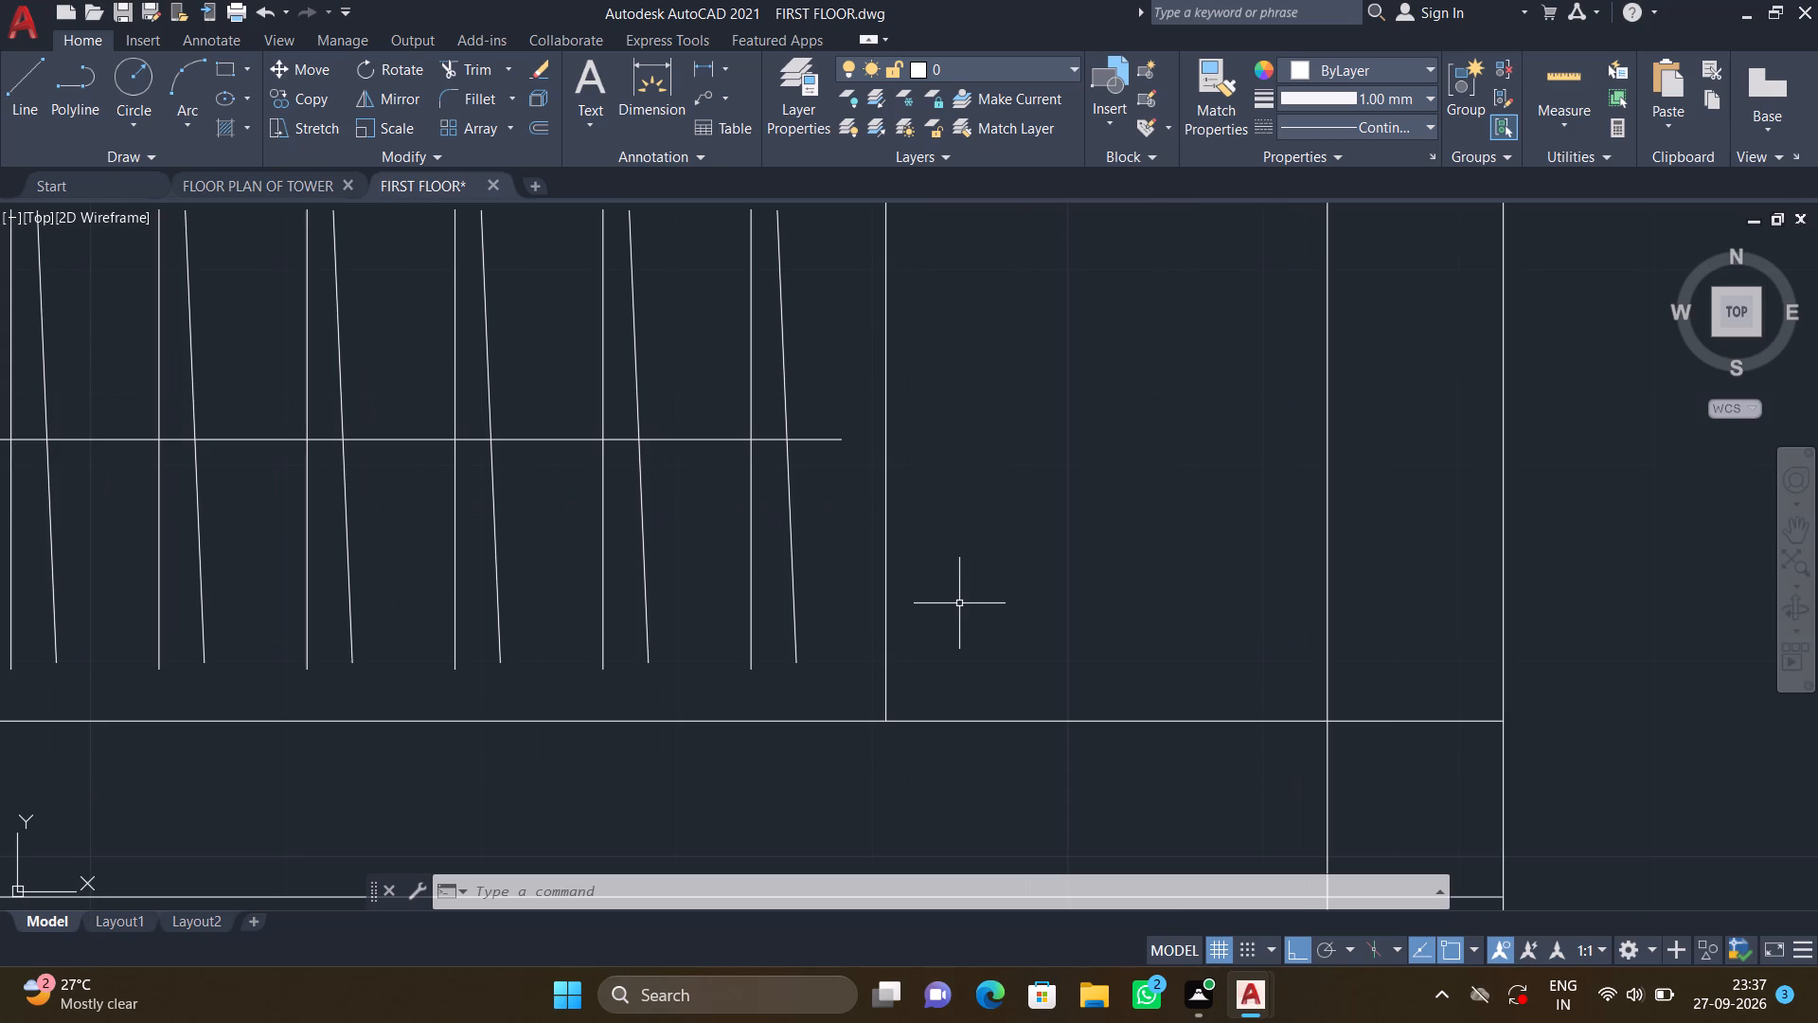
pyautogui.press('l')
pyautogui.press('Return')
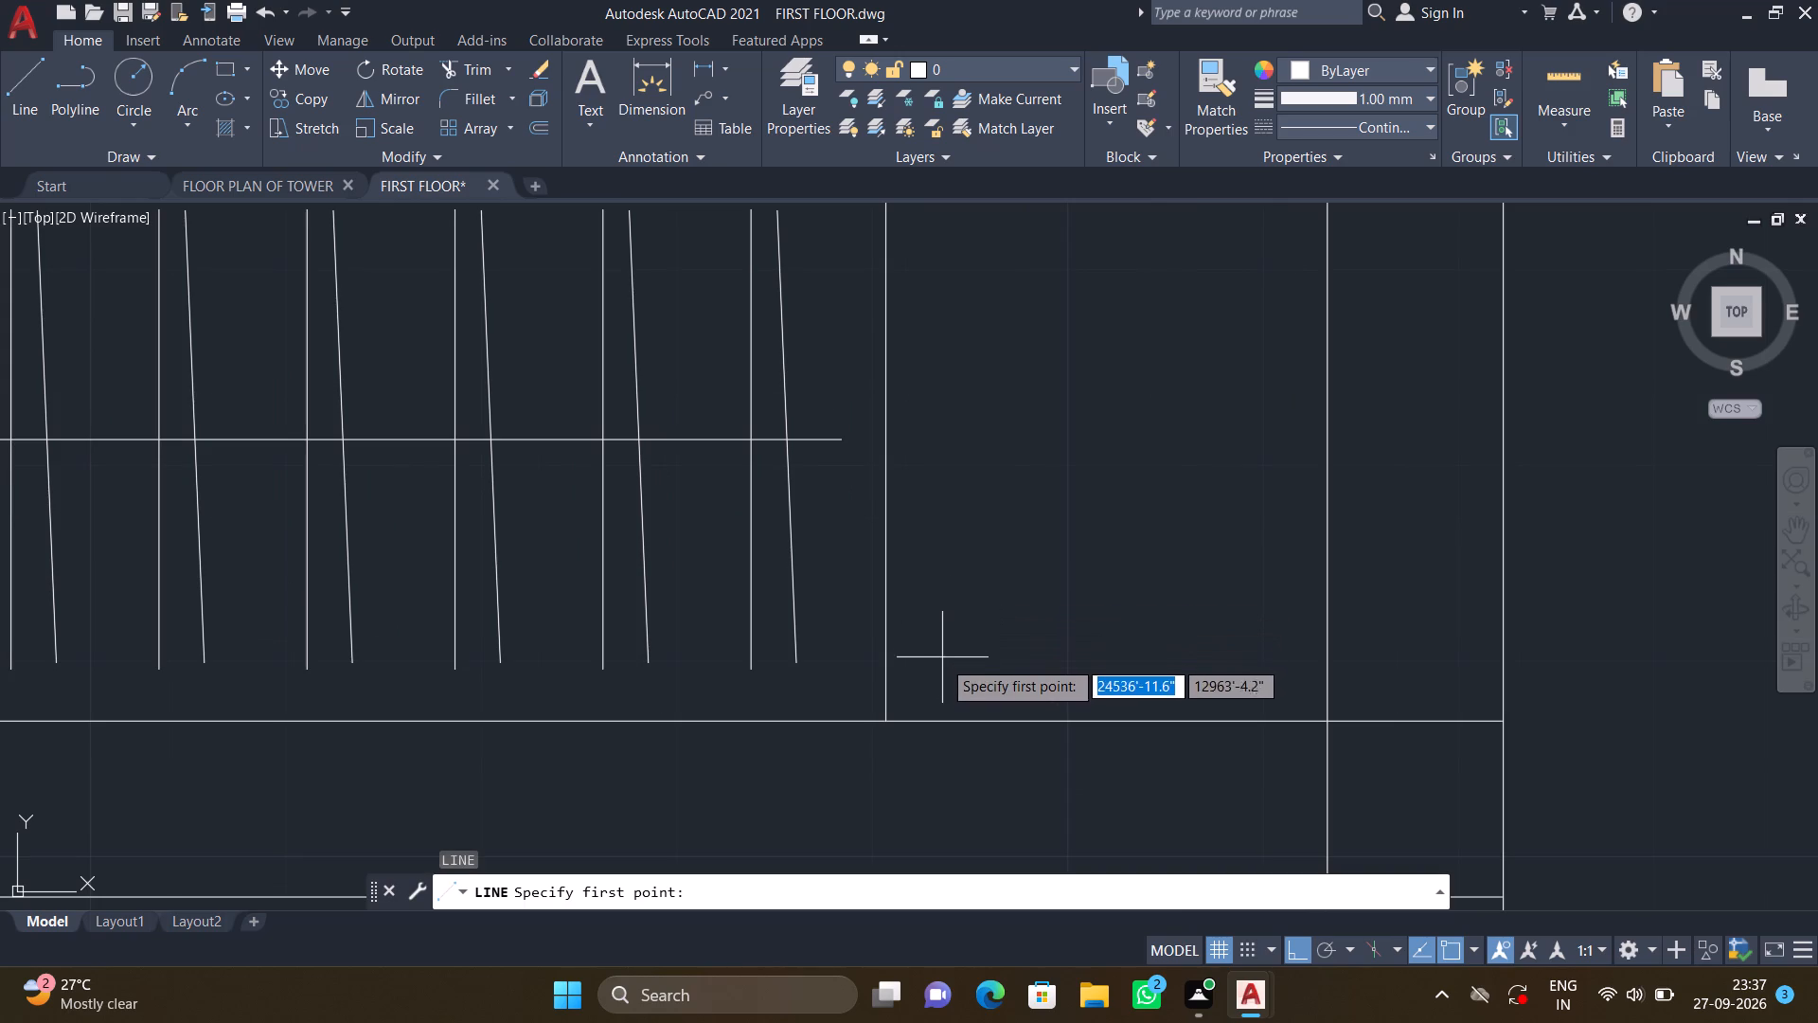
pyautogui.click(912, 660)
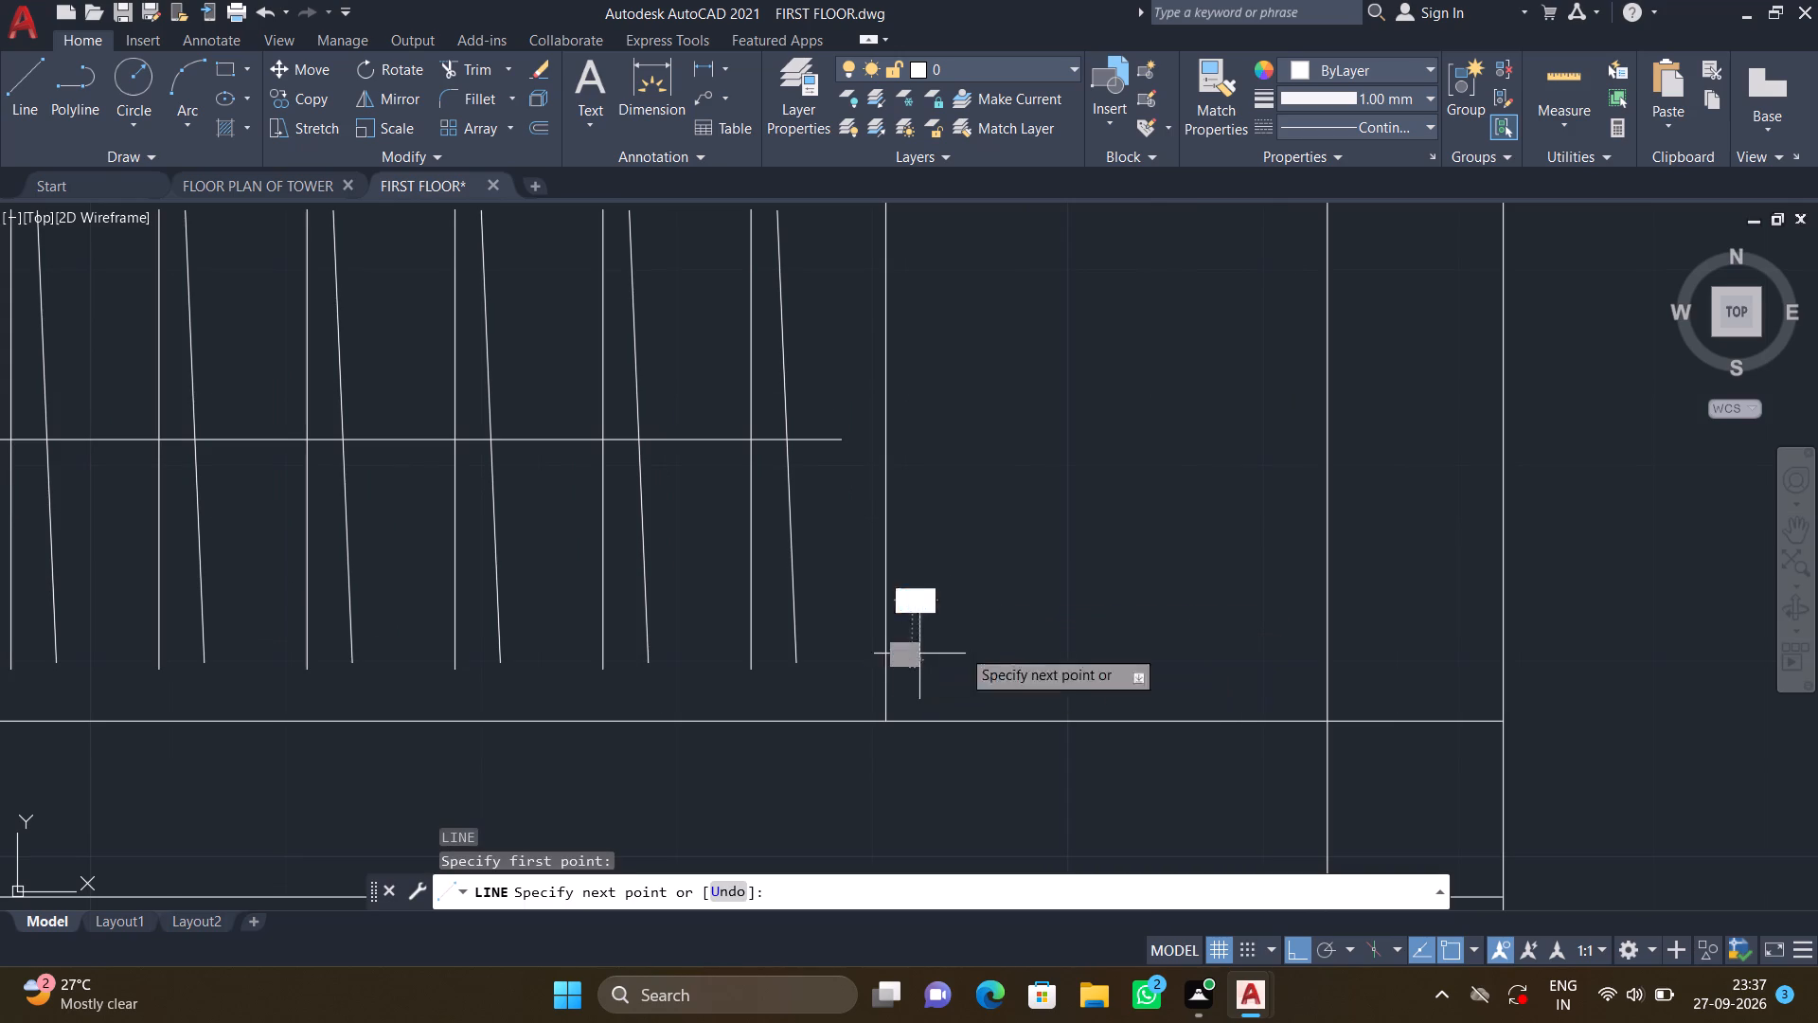
pyautogui.click(1284, 664)
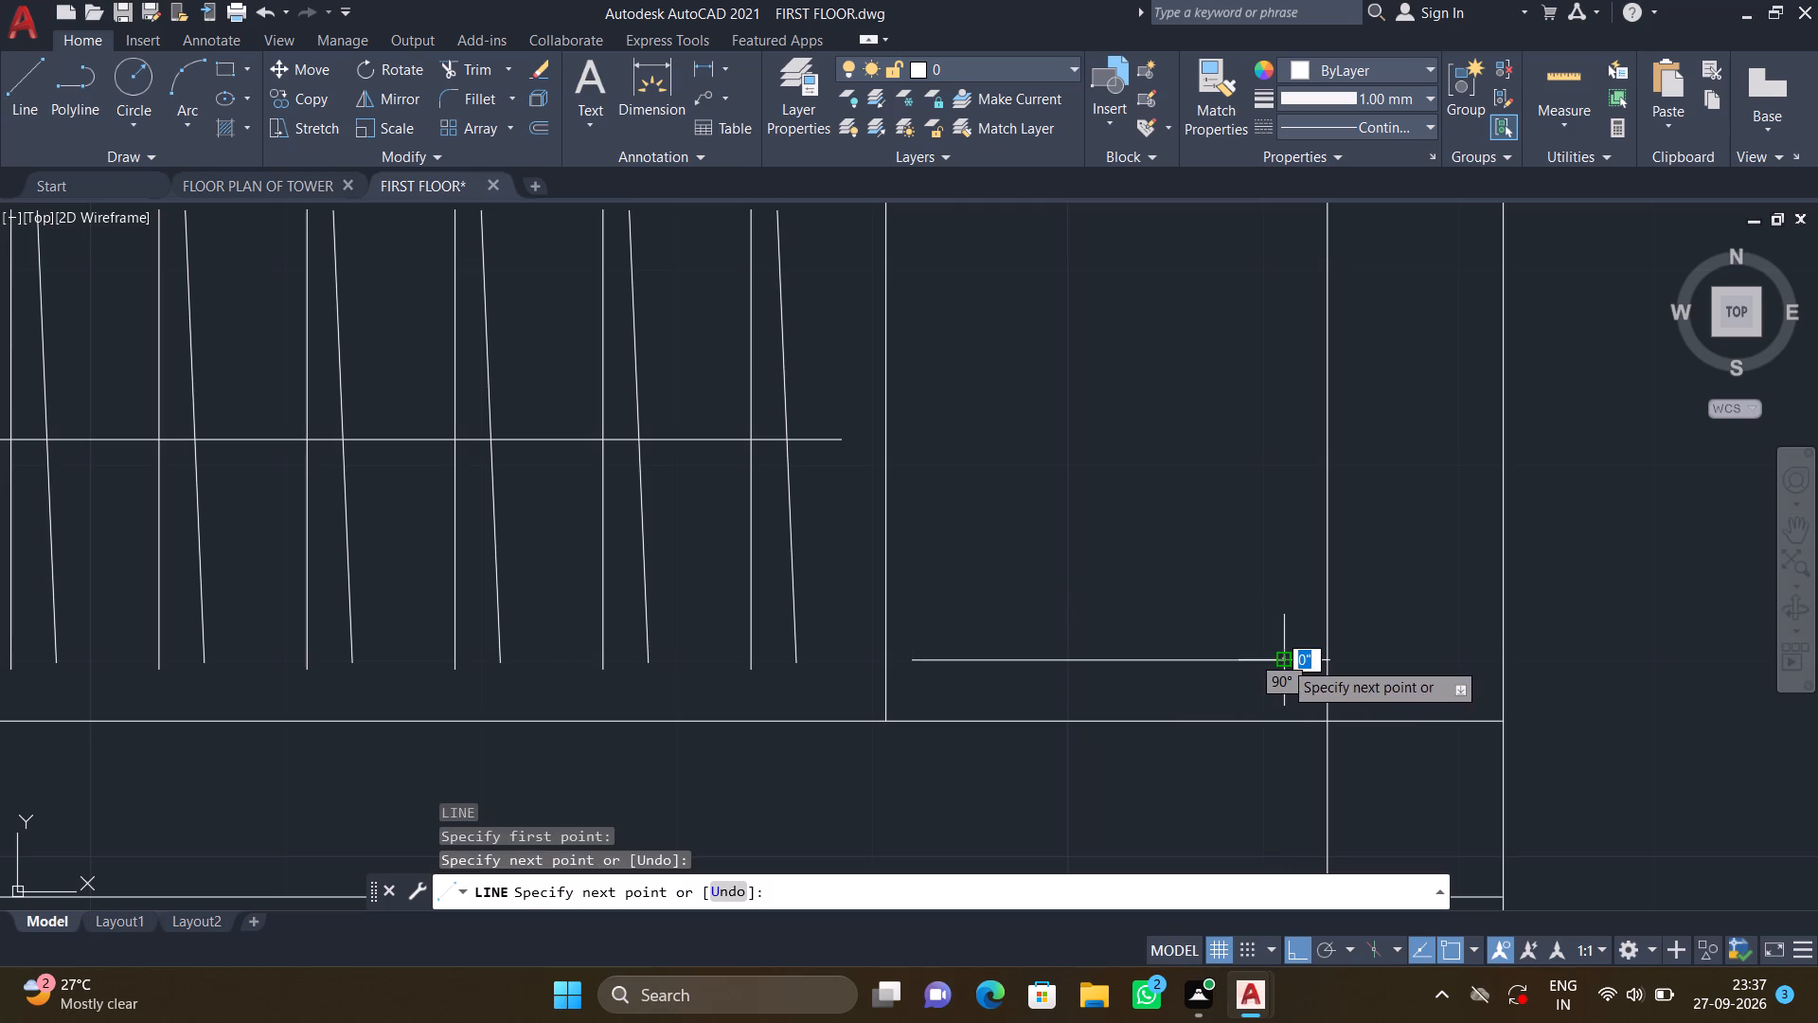
pyautogui.press('Return')
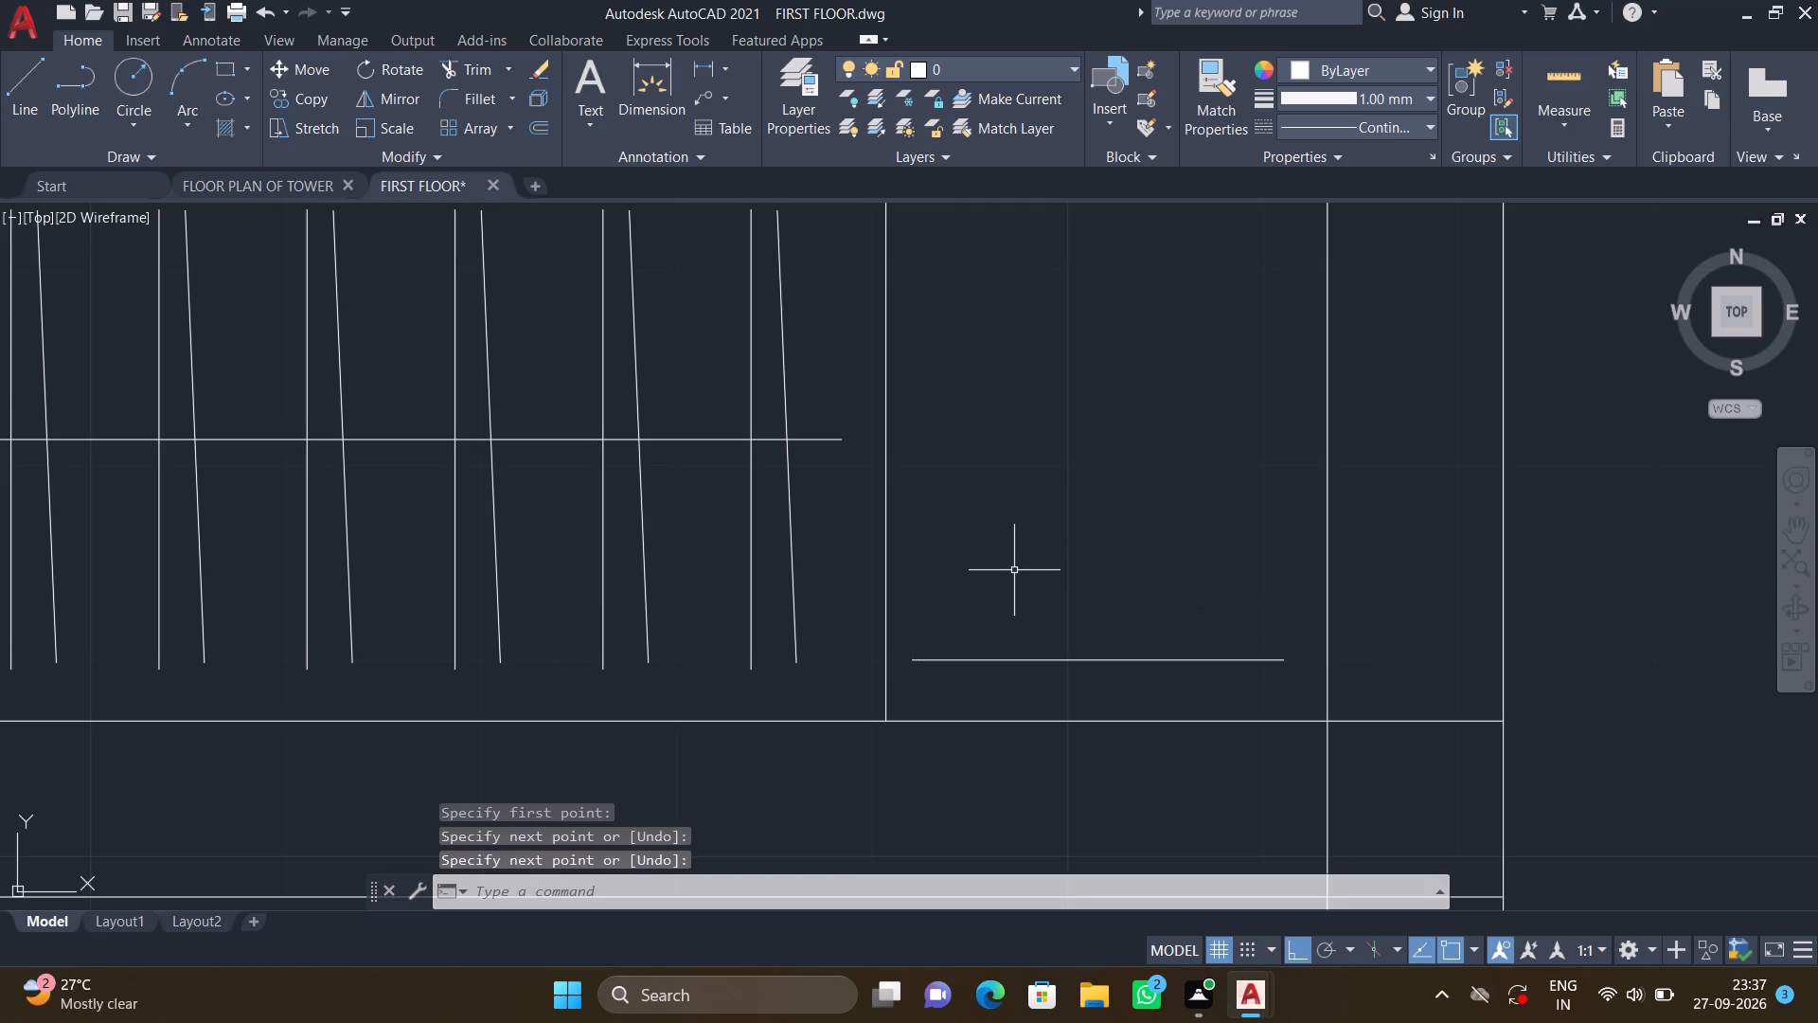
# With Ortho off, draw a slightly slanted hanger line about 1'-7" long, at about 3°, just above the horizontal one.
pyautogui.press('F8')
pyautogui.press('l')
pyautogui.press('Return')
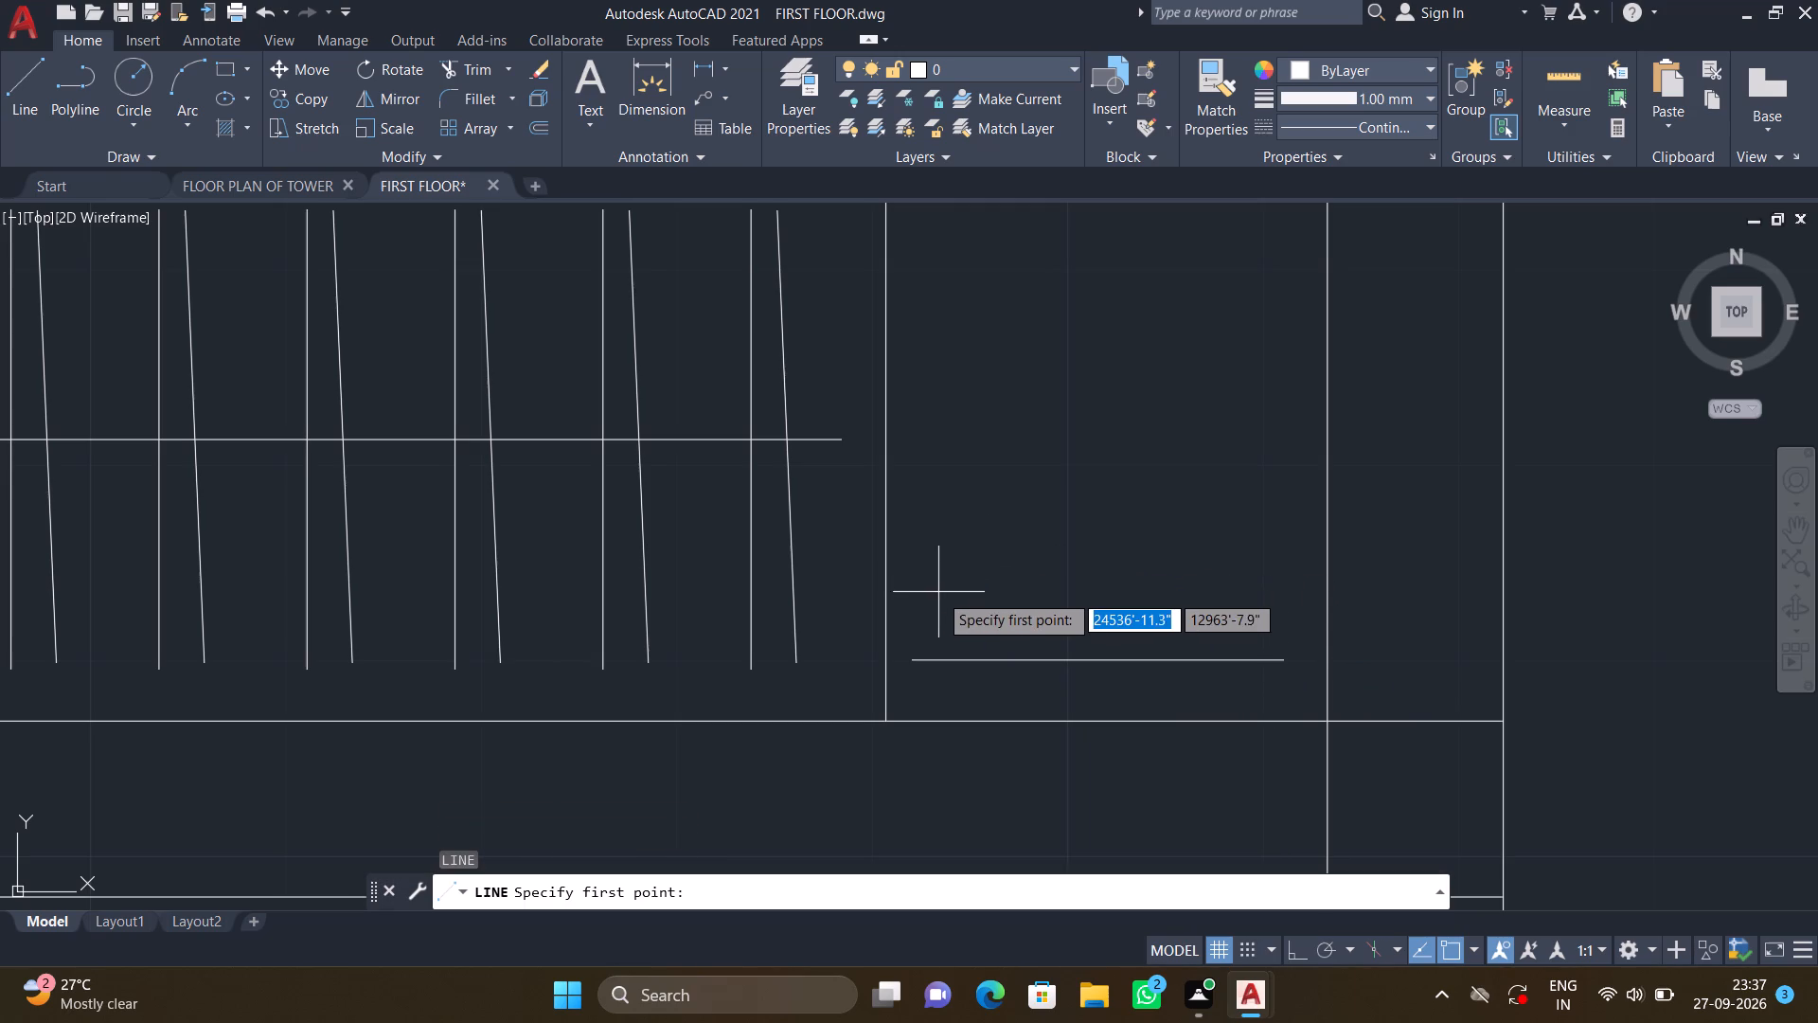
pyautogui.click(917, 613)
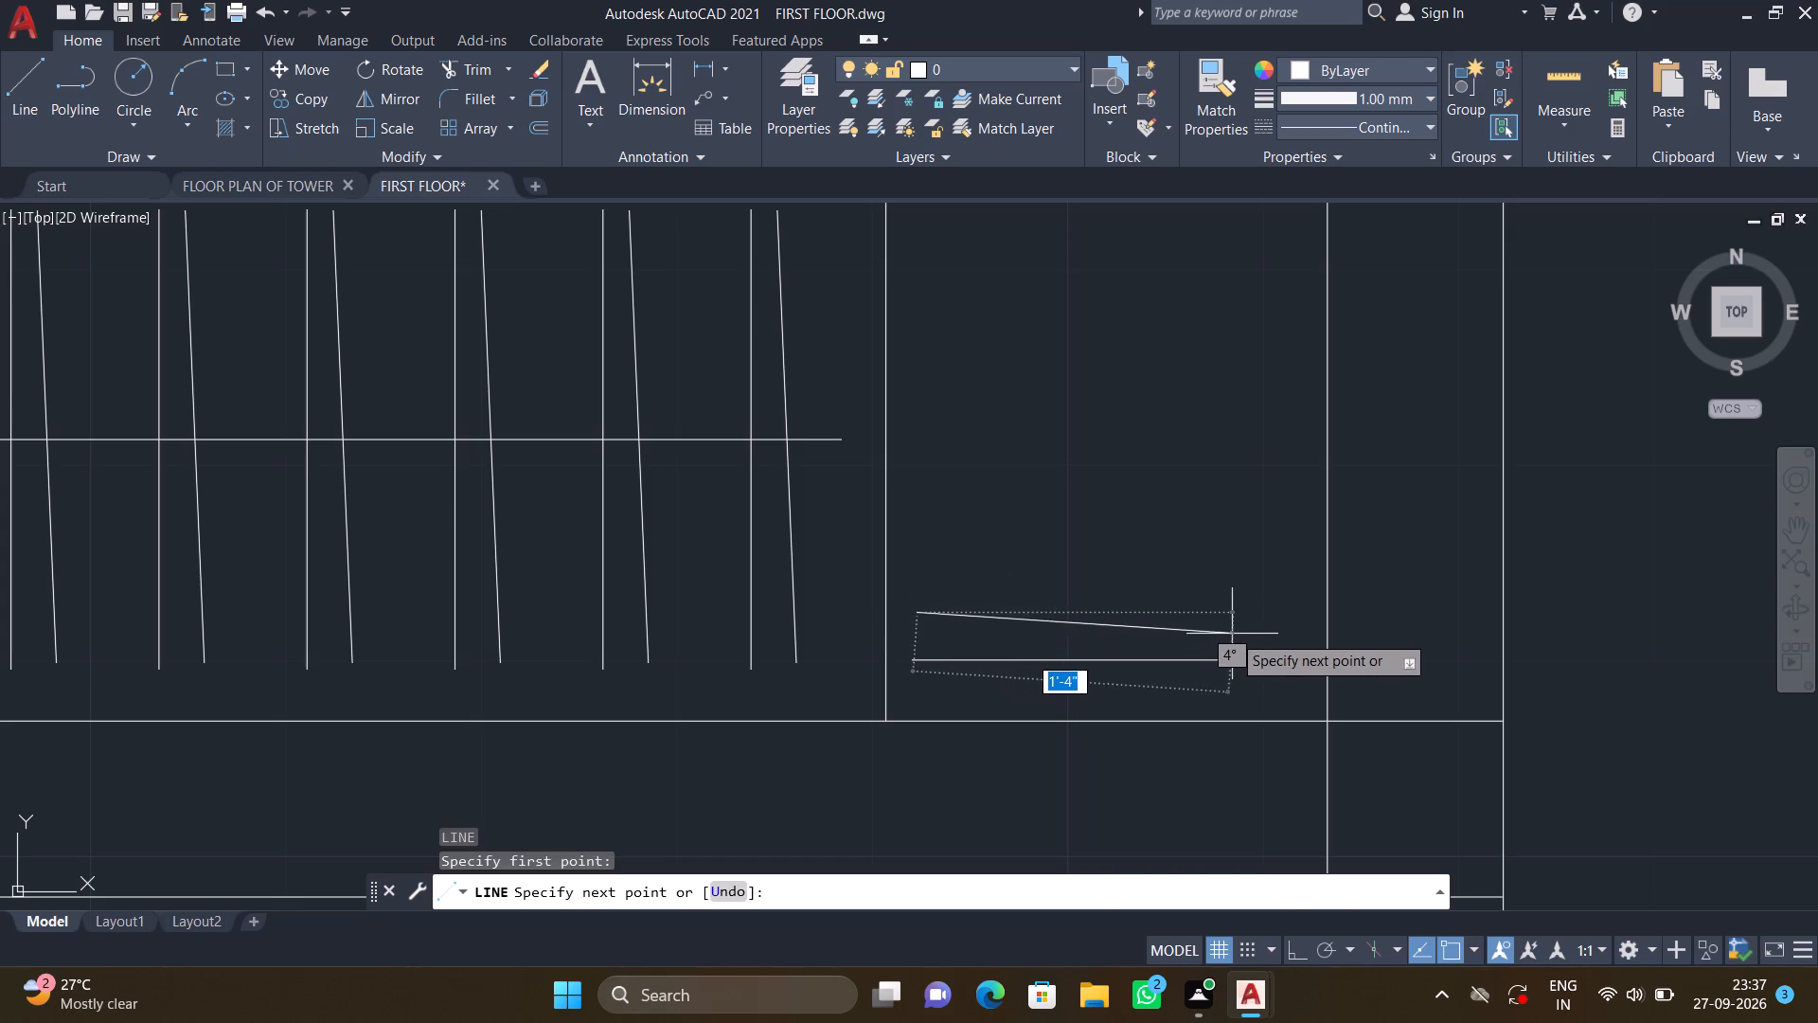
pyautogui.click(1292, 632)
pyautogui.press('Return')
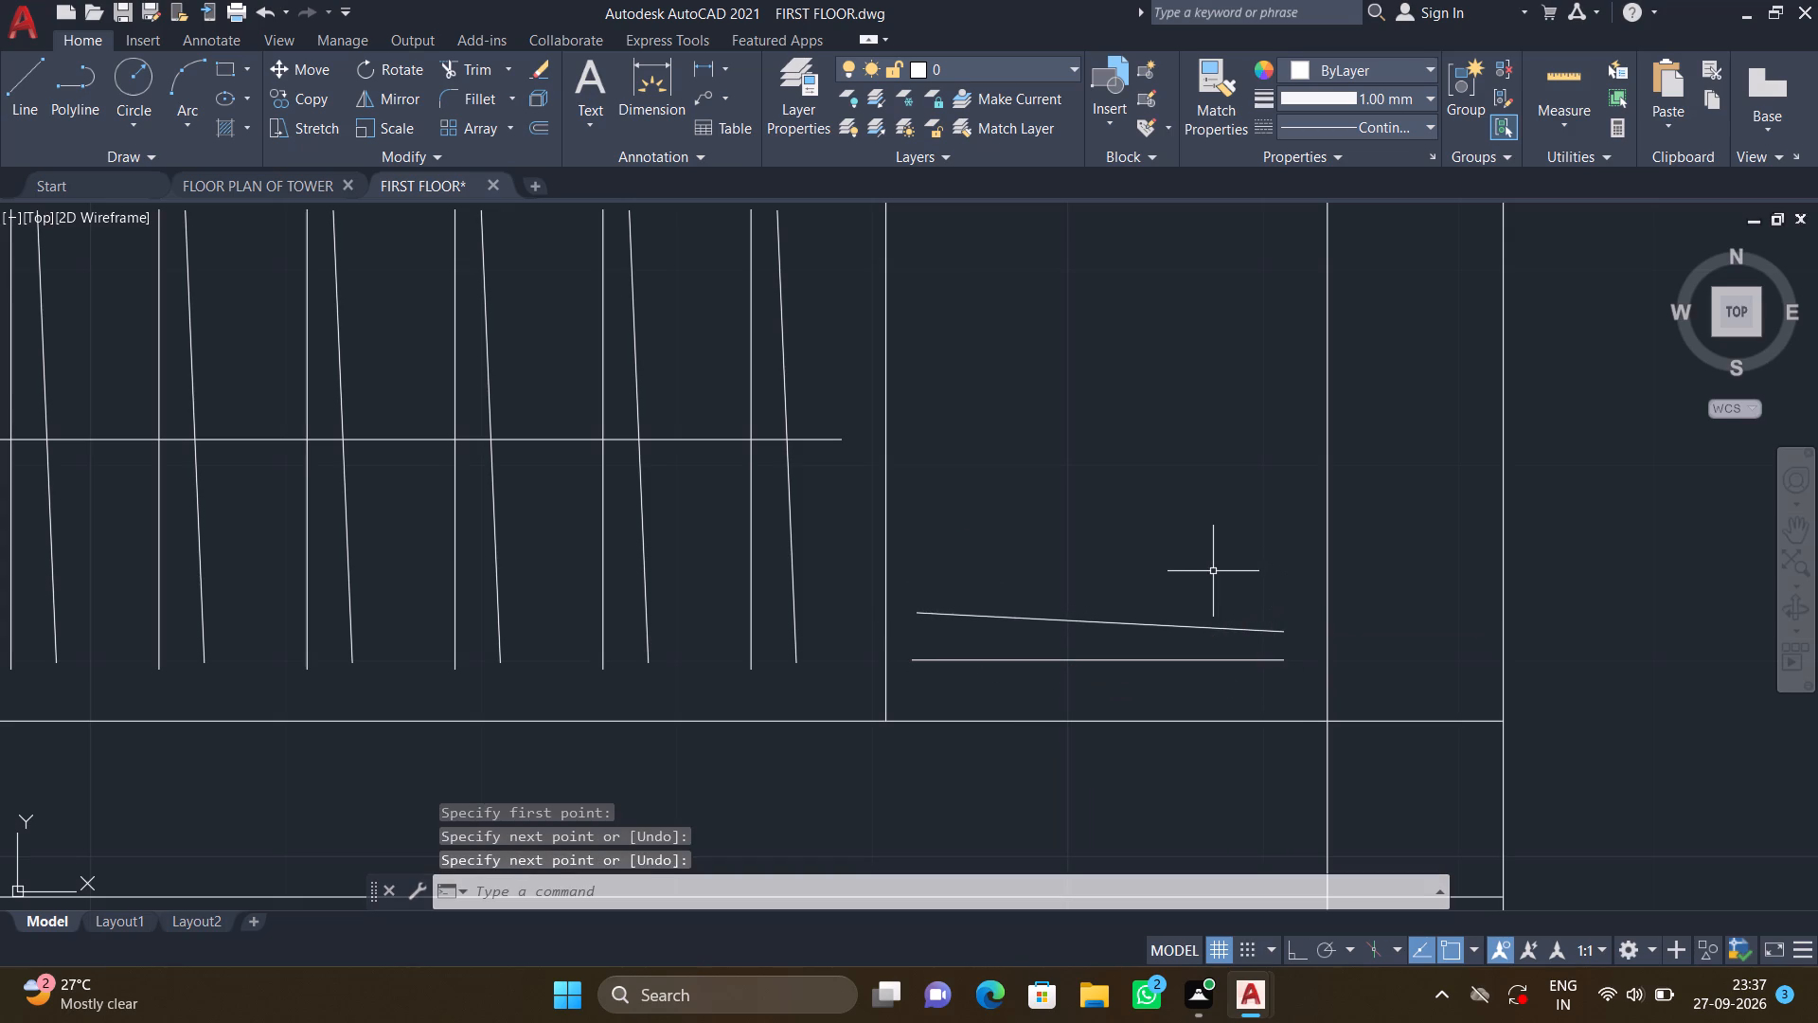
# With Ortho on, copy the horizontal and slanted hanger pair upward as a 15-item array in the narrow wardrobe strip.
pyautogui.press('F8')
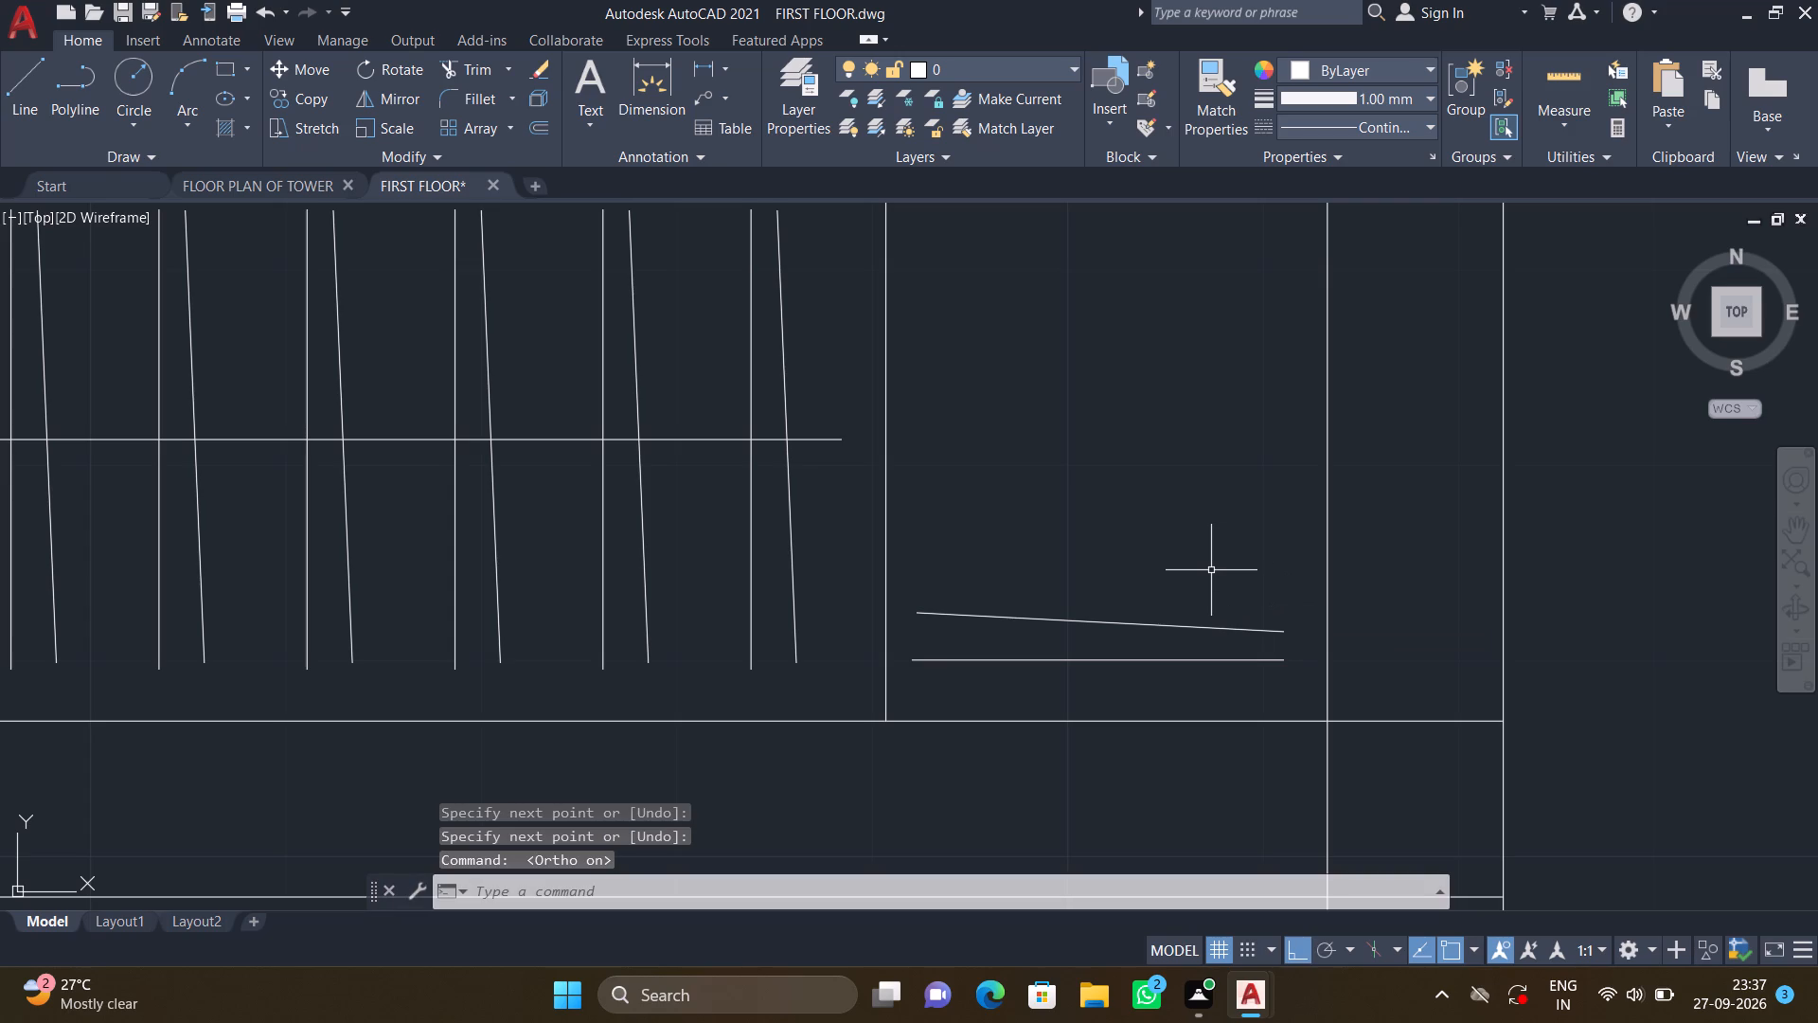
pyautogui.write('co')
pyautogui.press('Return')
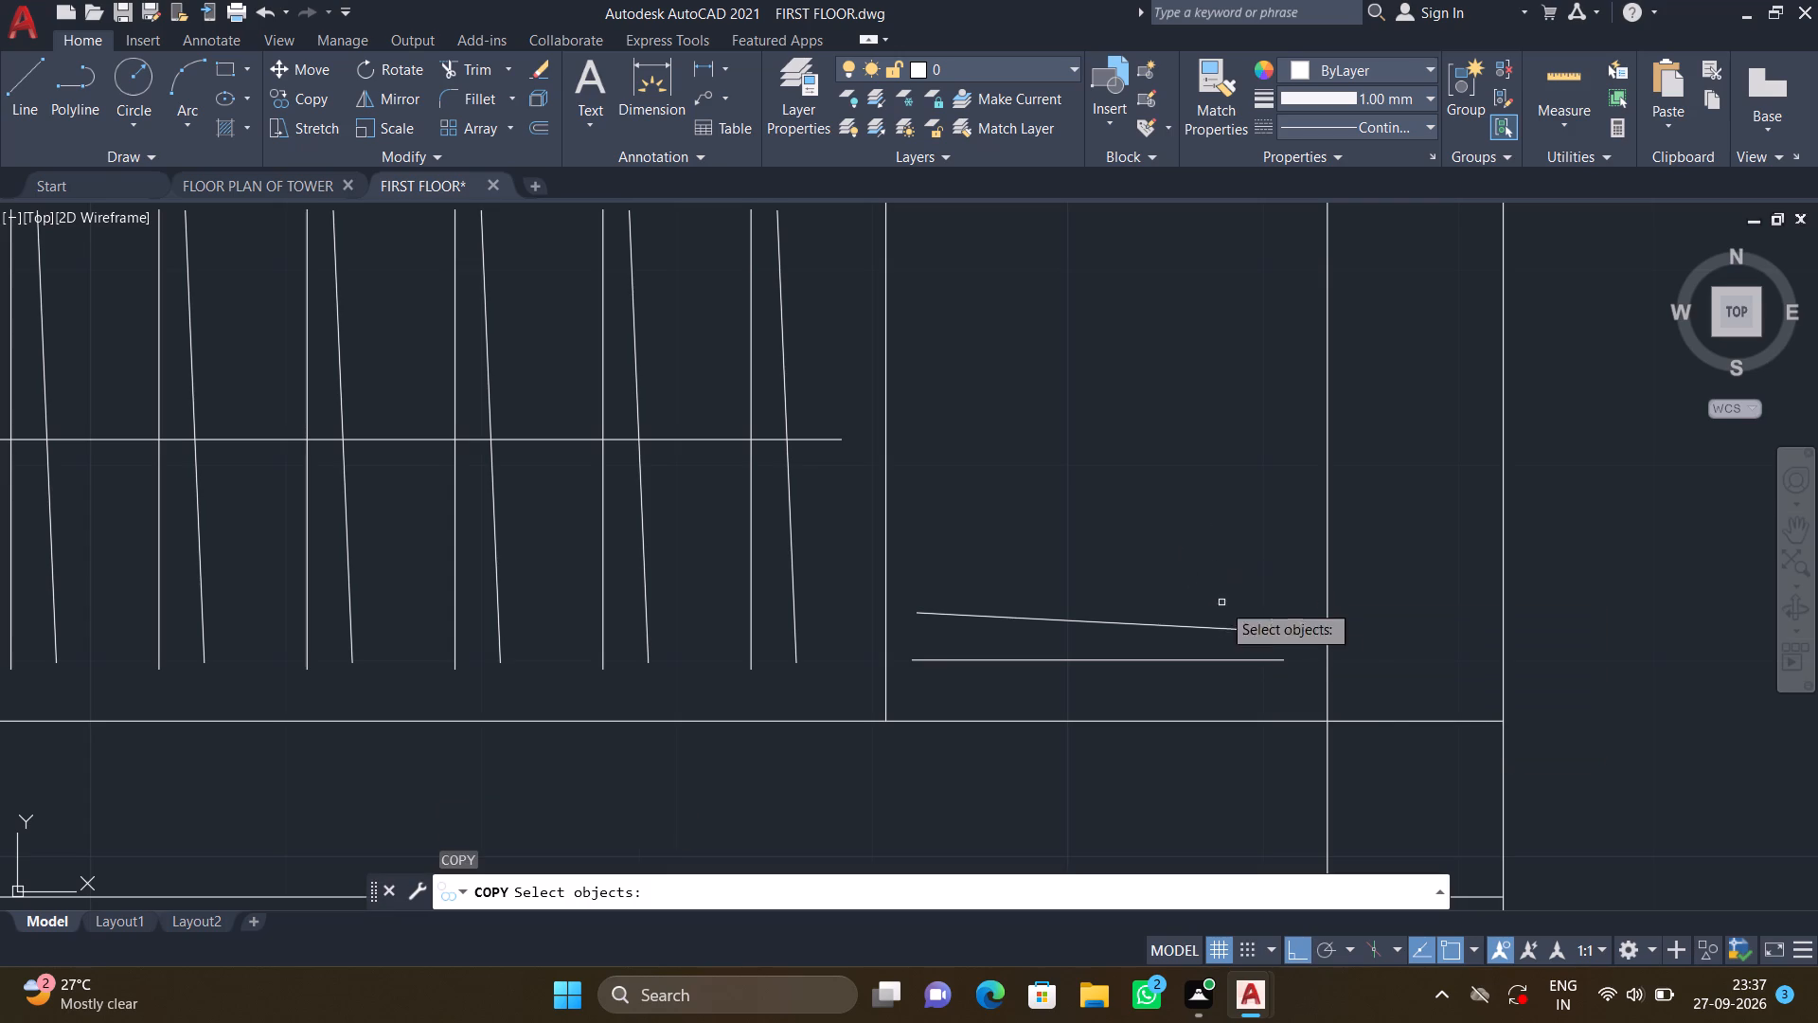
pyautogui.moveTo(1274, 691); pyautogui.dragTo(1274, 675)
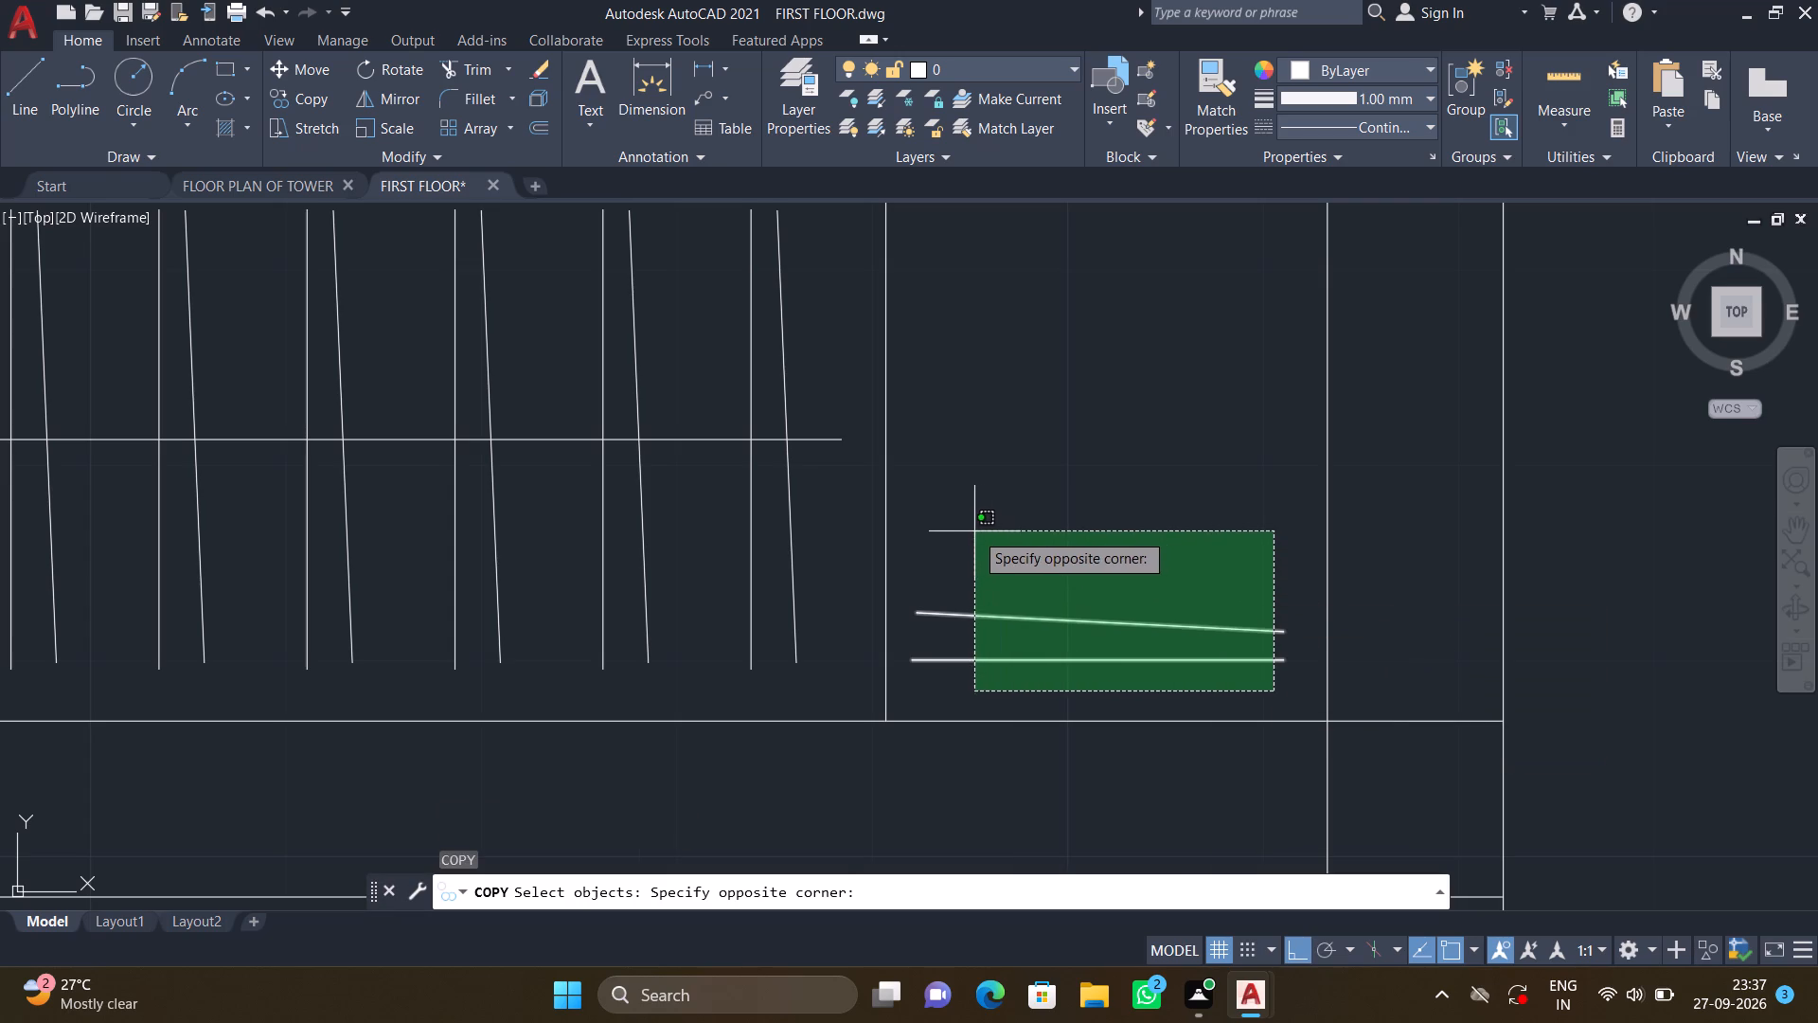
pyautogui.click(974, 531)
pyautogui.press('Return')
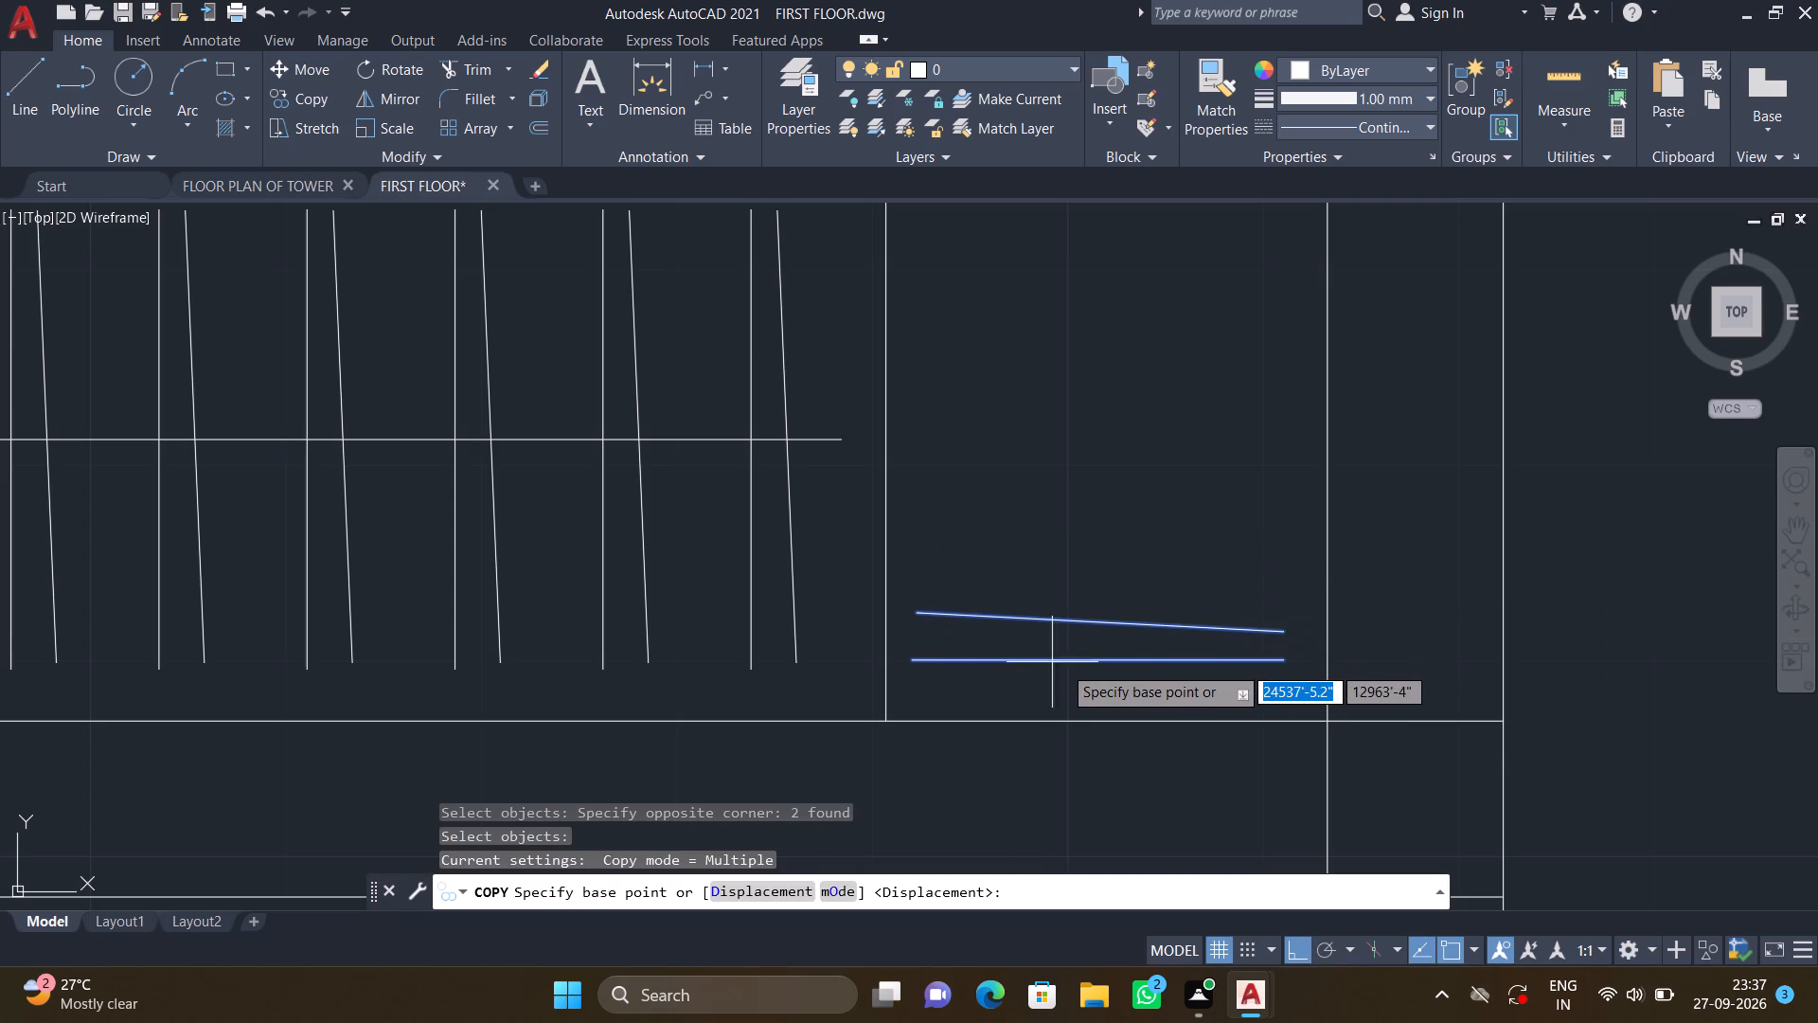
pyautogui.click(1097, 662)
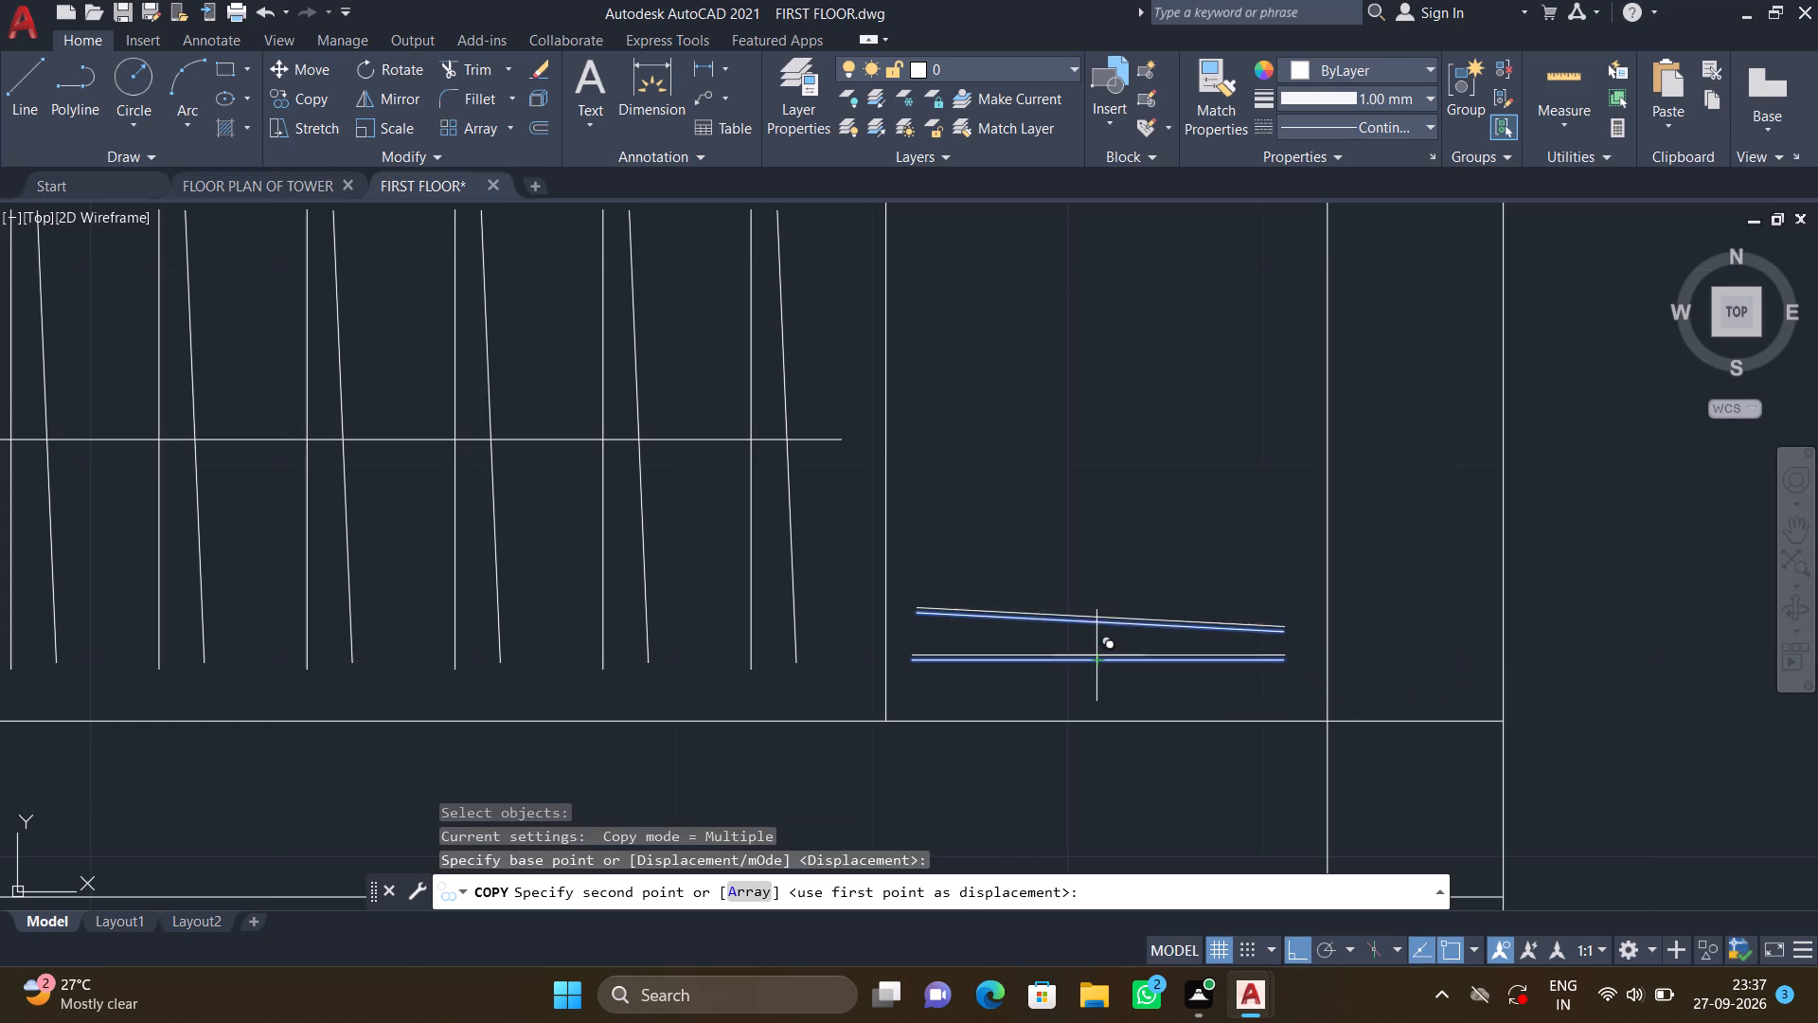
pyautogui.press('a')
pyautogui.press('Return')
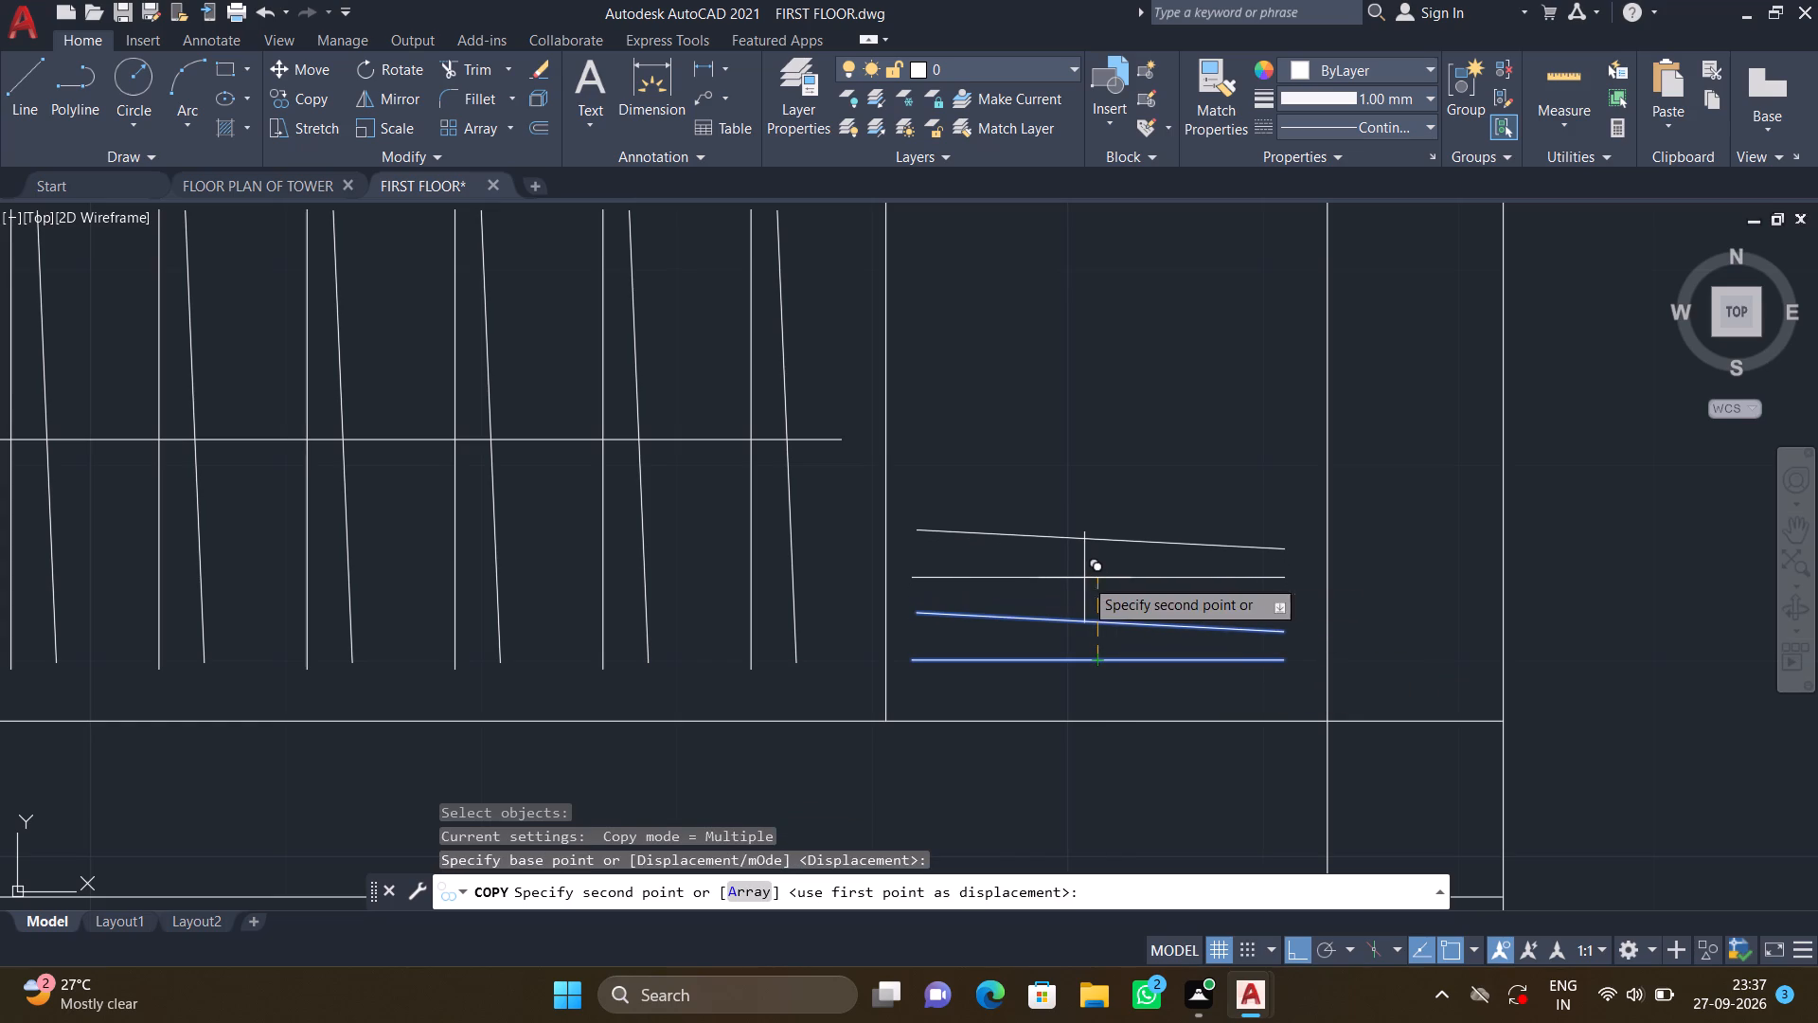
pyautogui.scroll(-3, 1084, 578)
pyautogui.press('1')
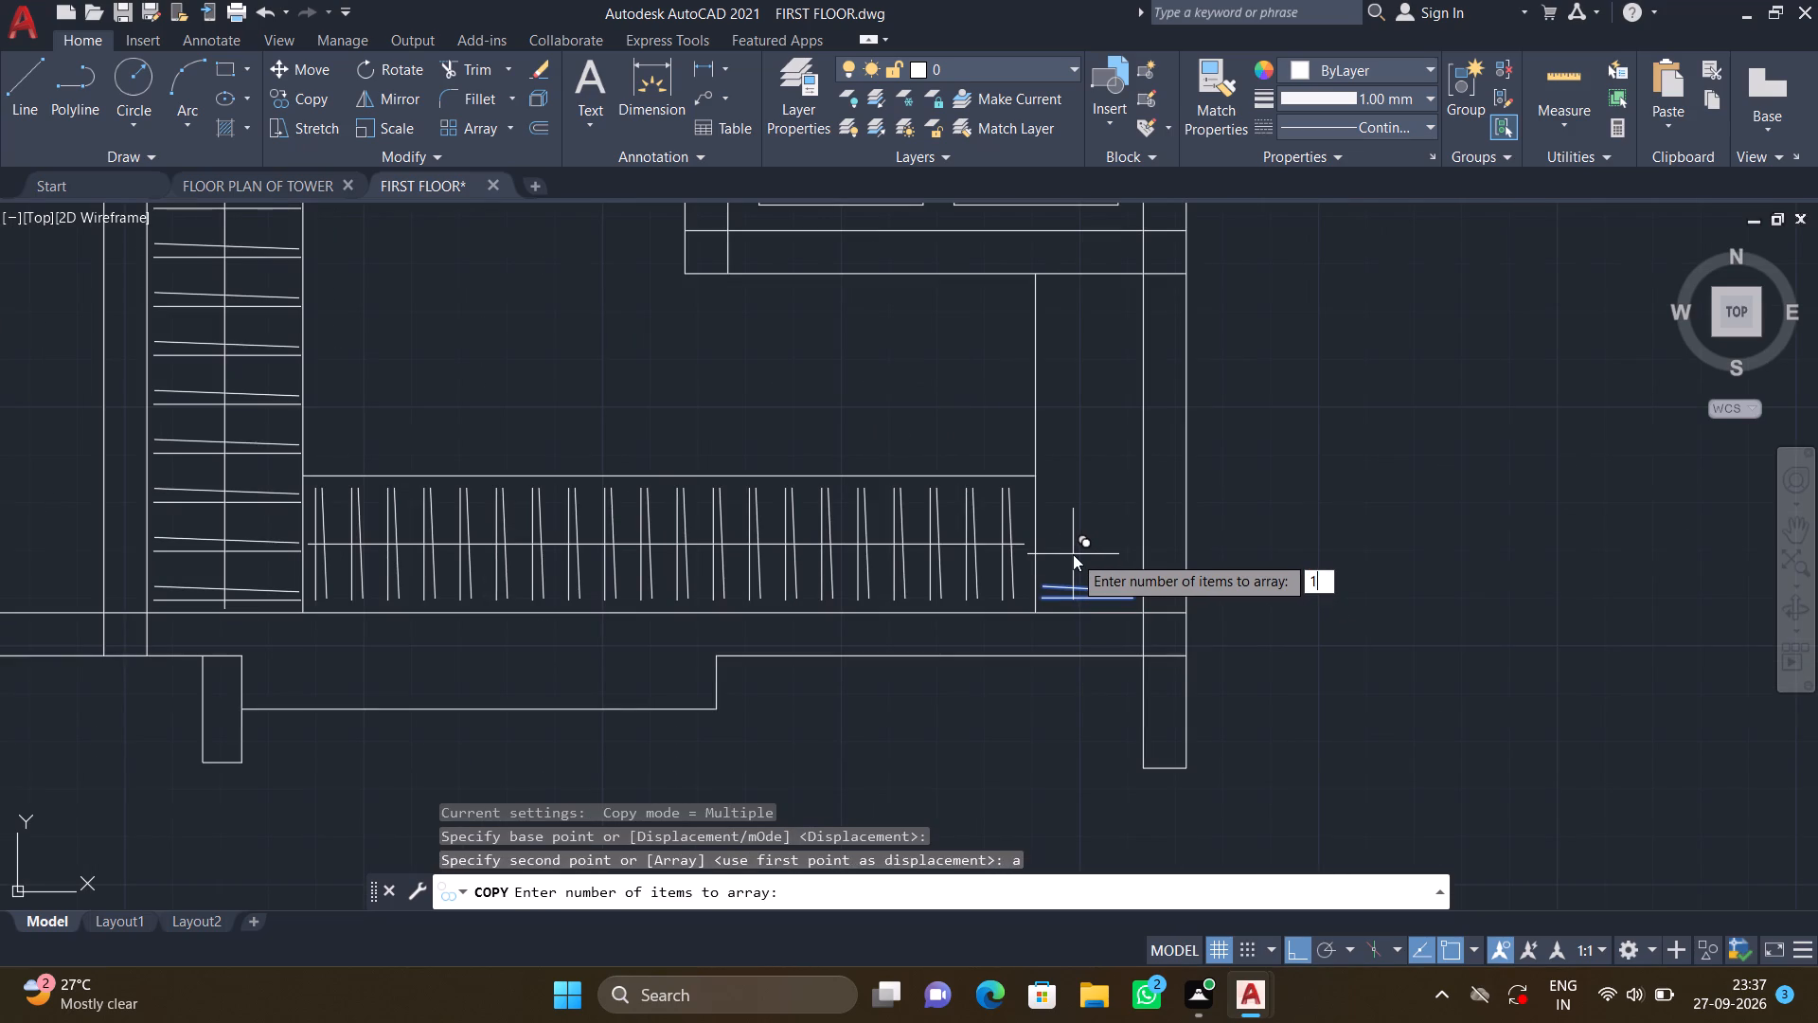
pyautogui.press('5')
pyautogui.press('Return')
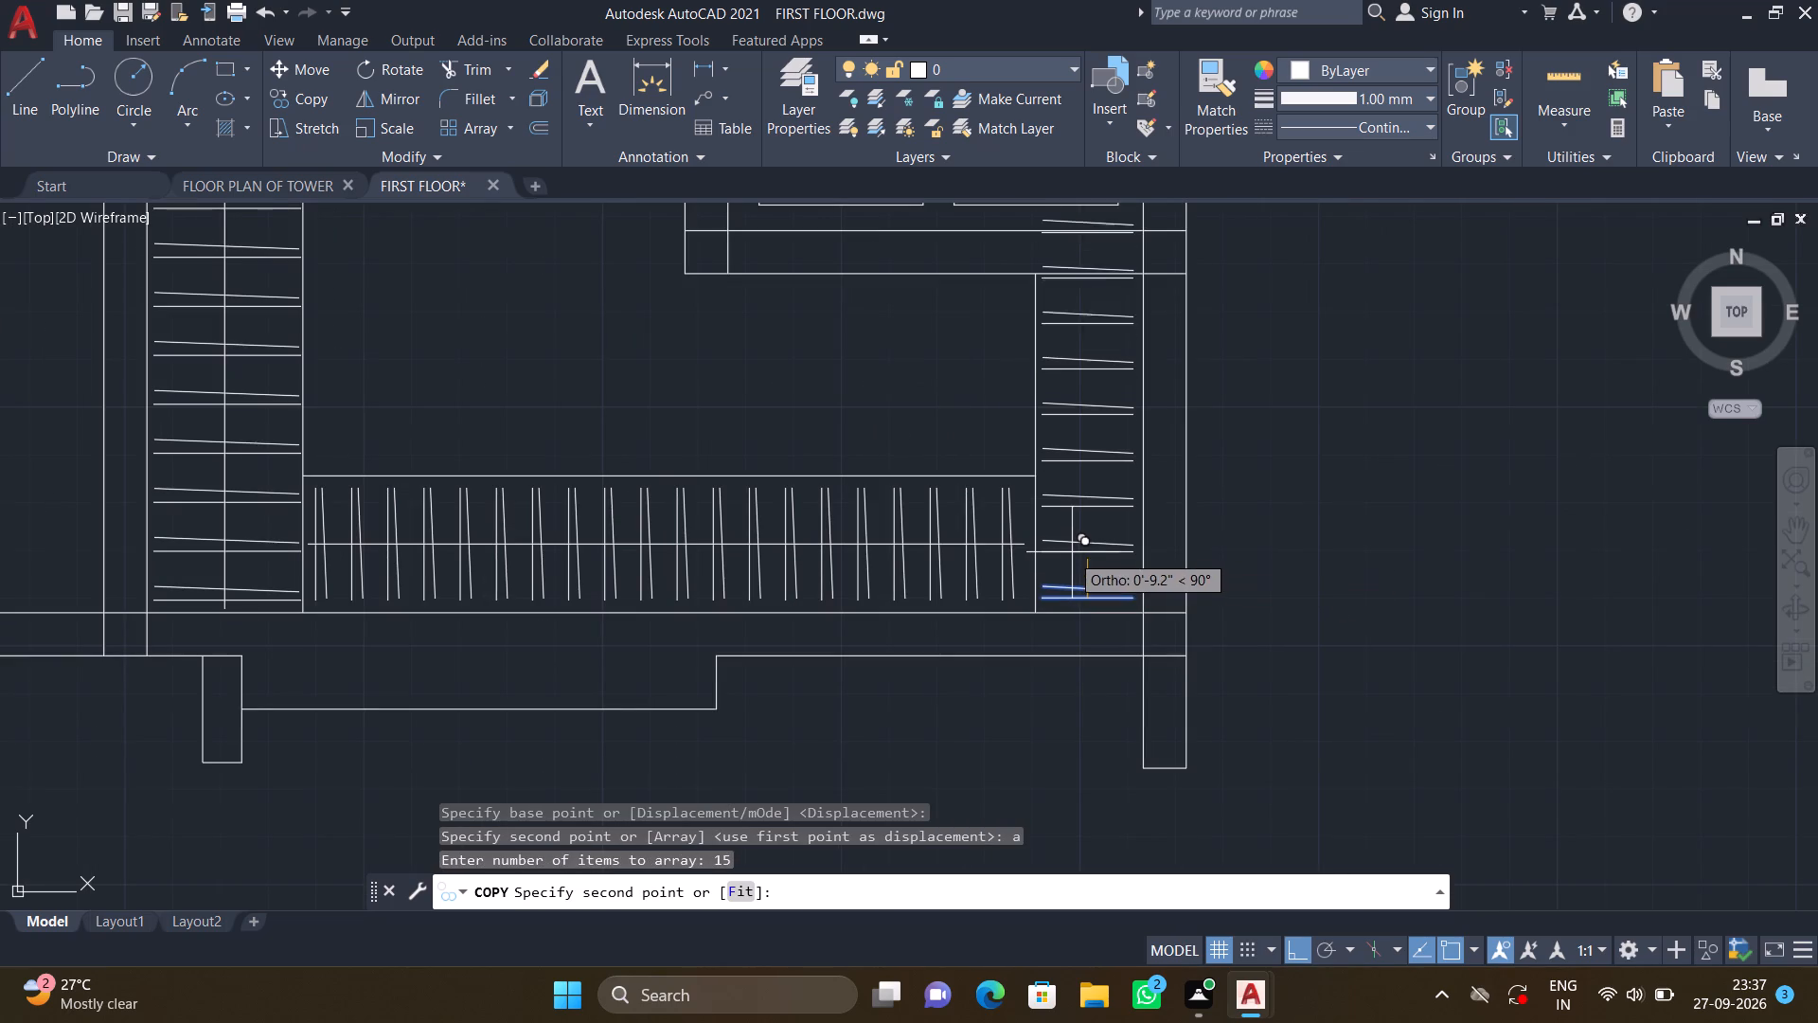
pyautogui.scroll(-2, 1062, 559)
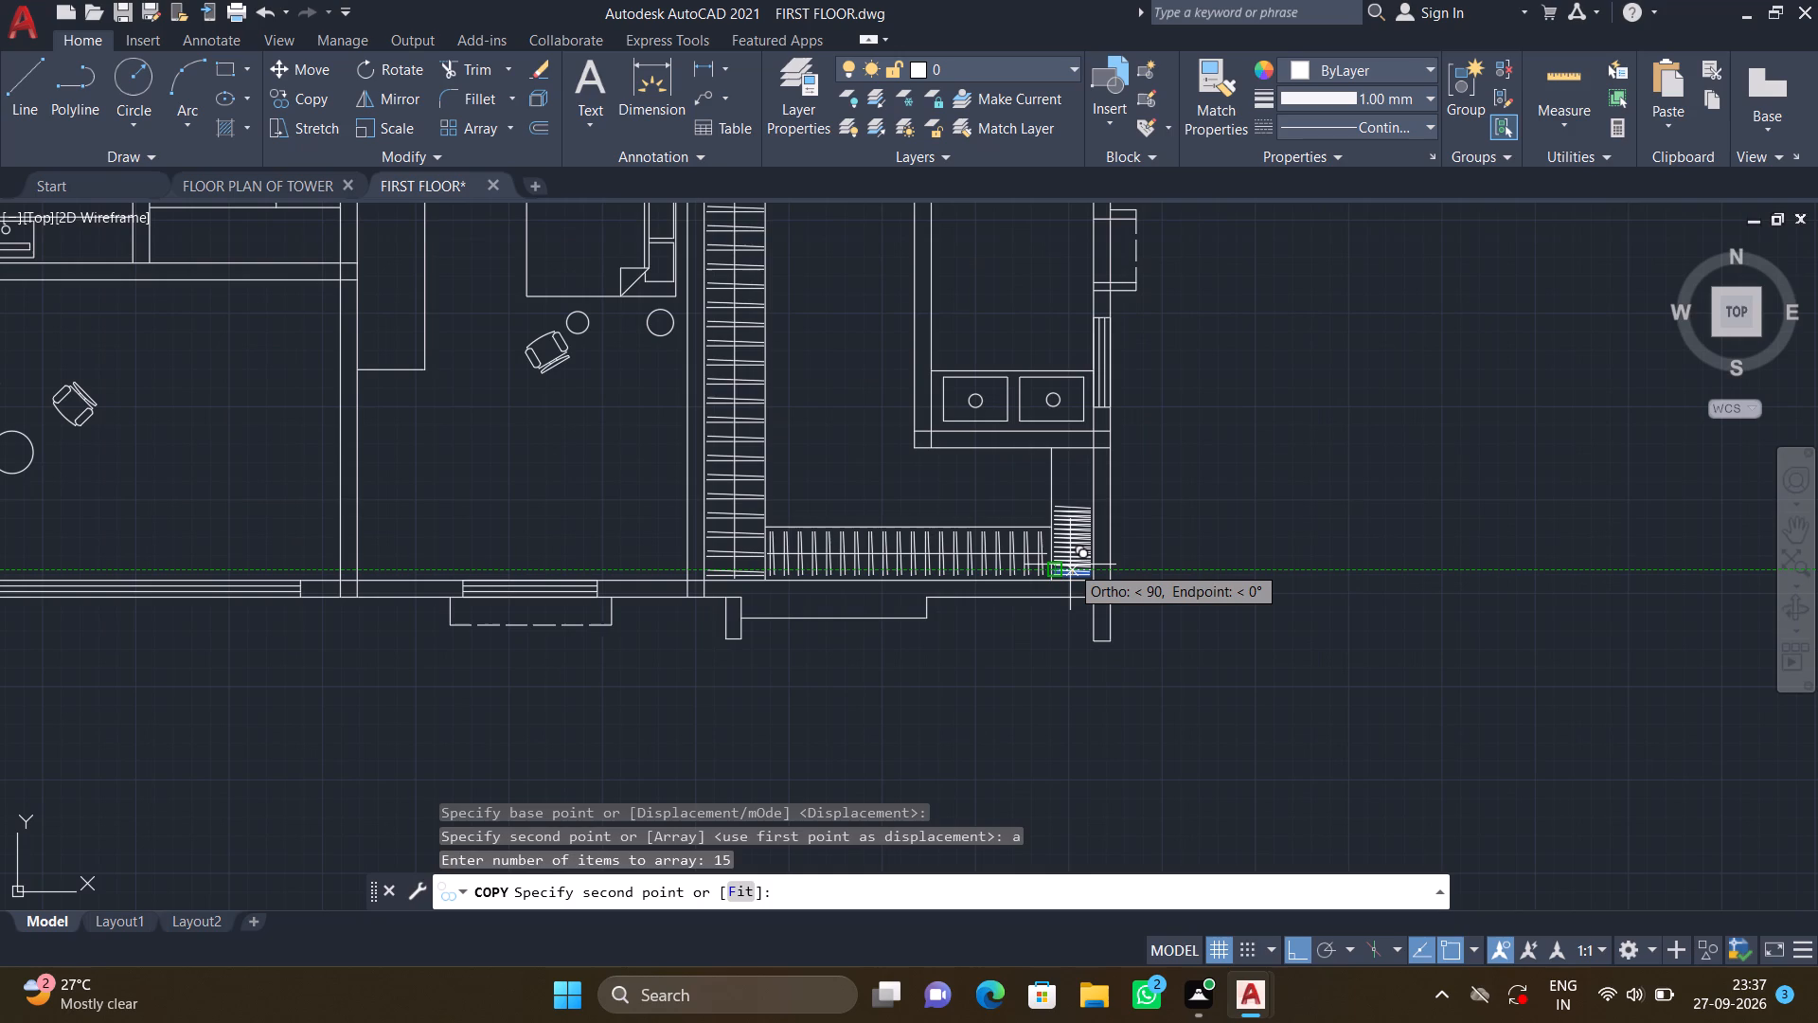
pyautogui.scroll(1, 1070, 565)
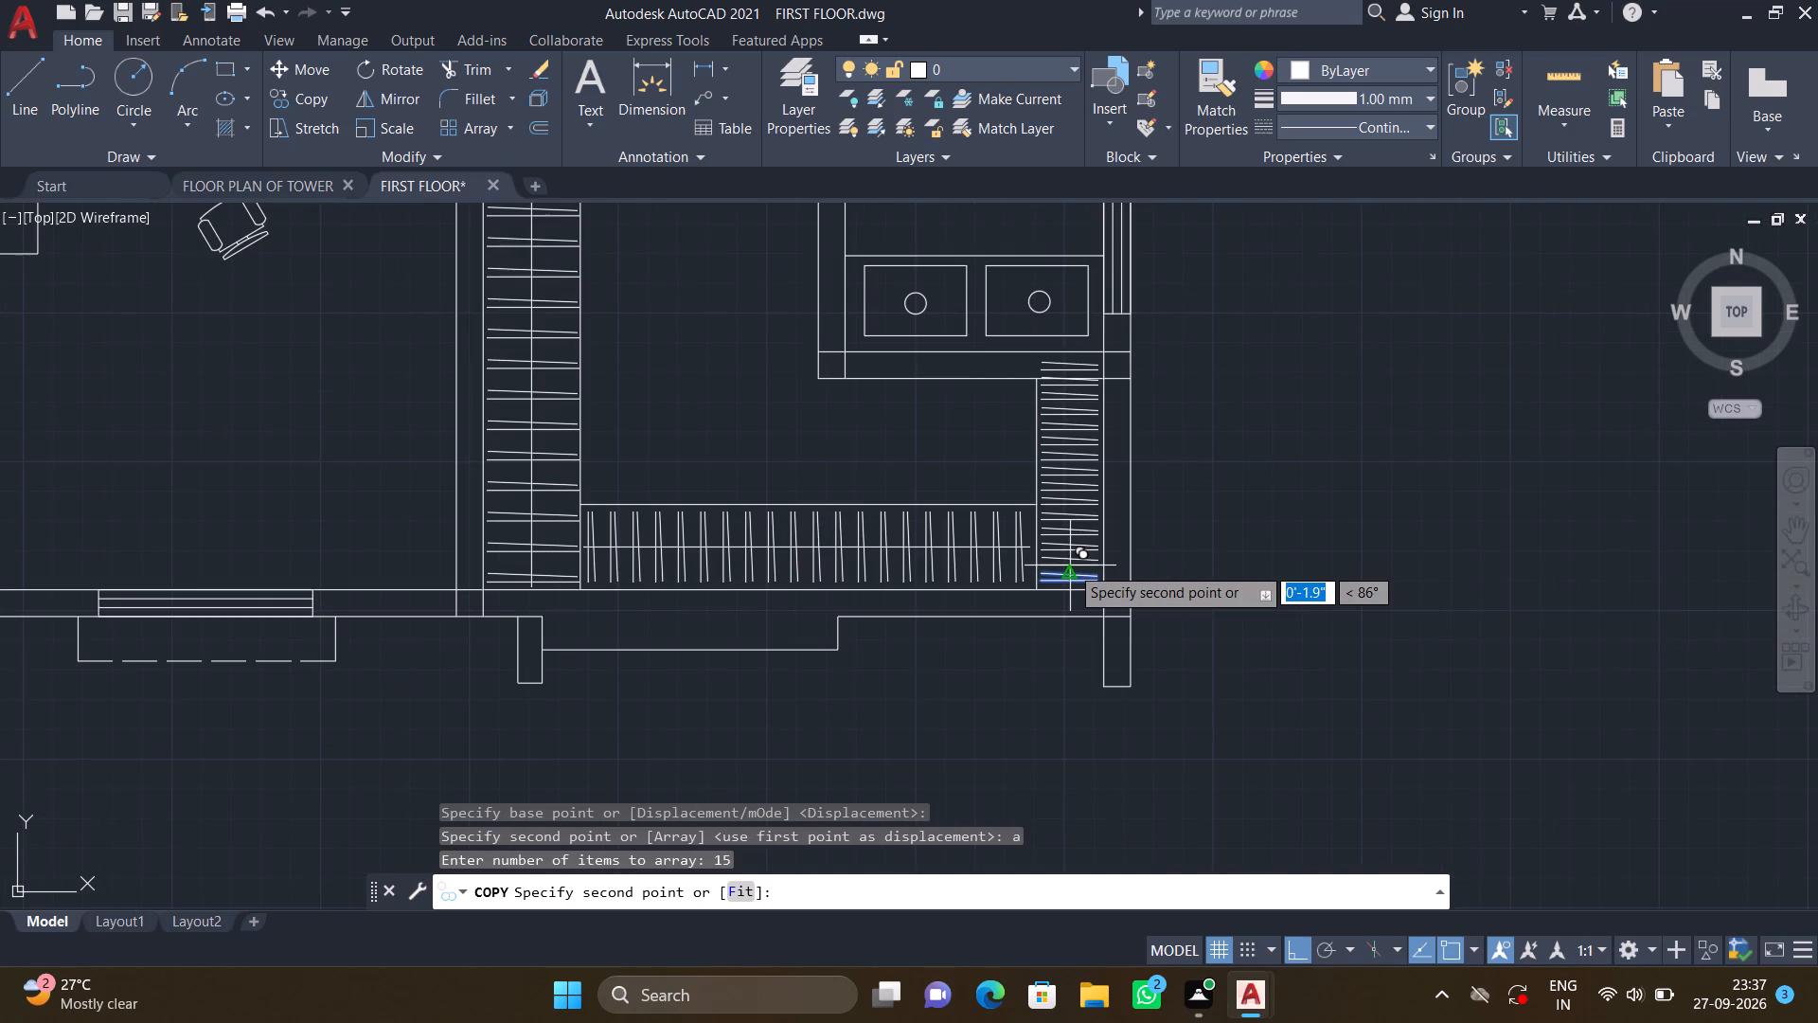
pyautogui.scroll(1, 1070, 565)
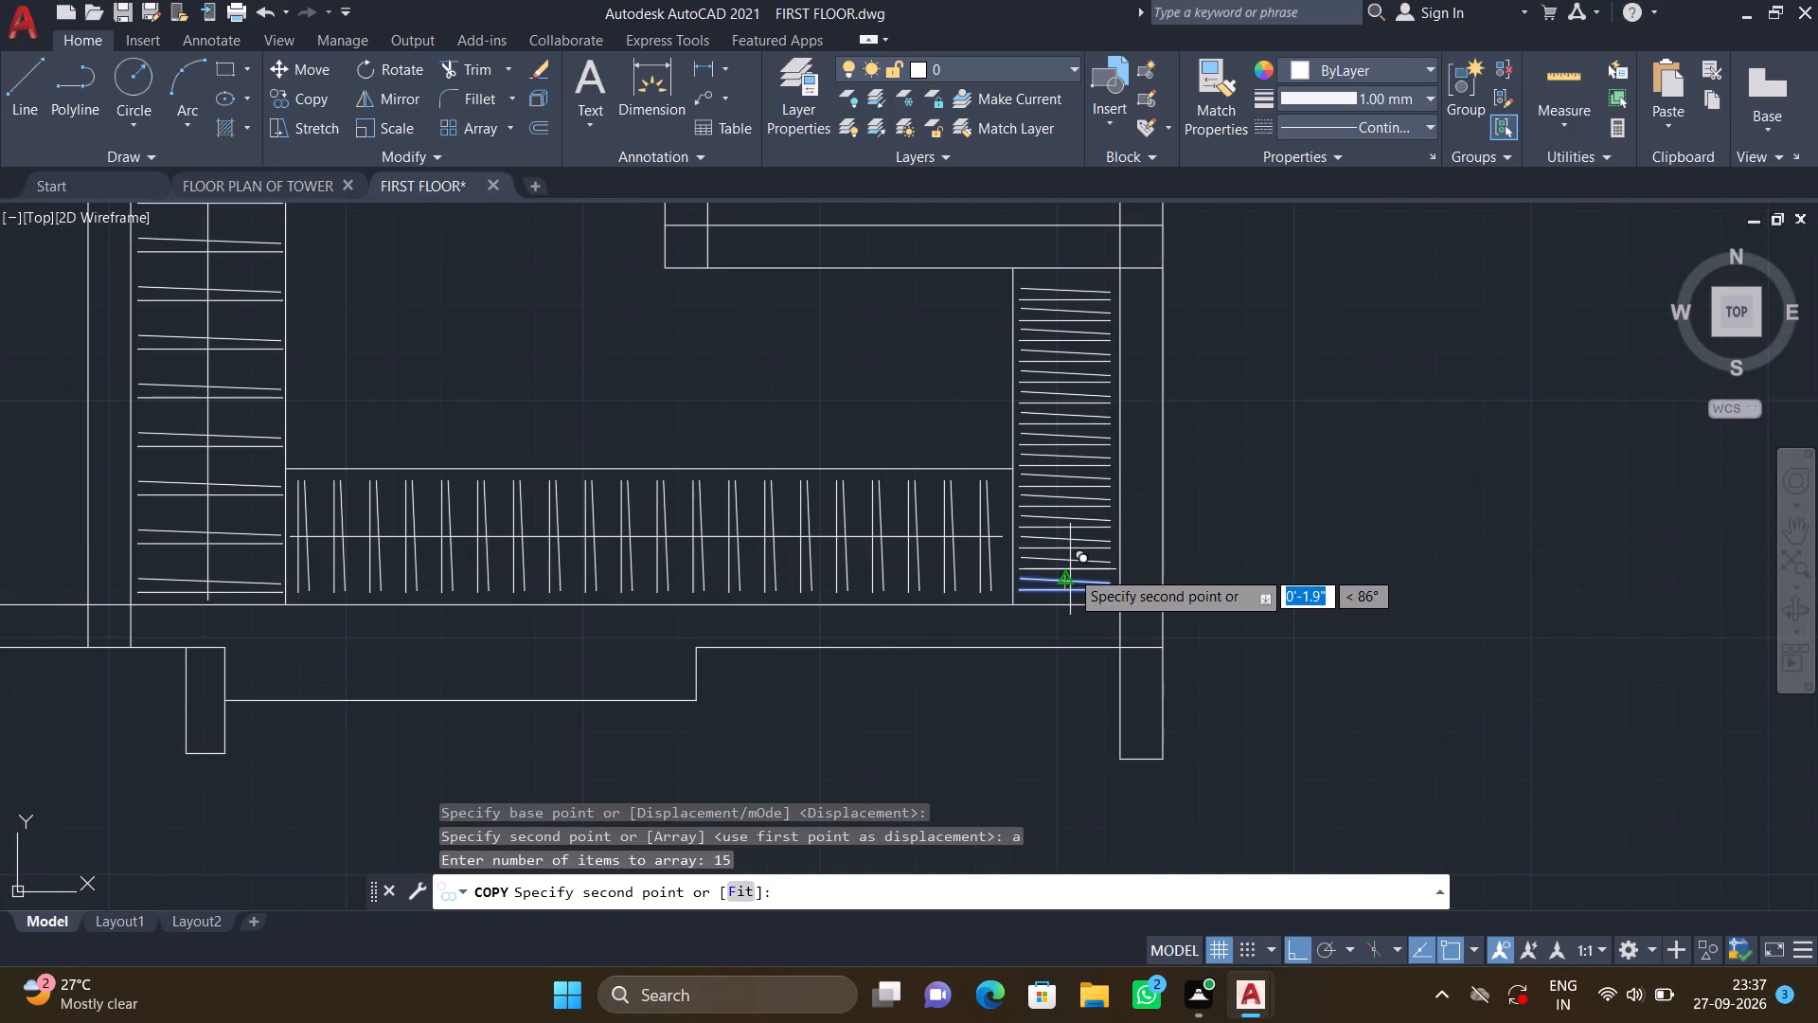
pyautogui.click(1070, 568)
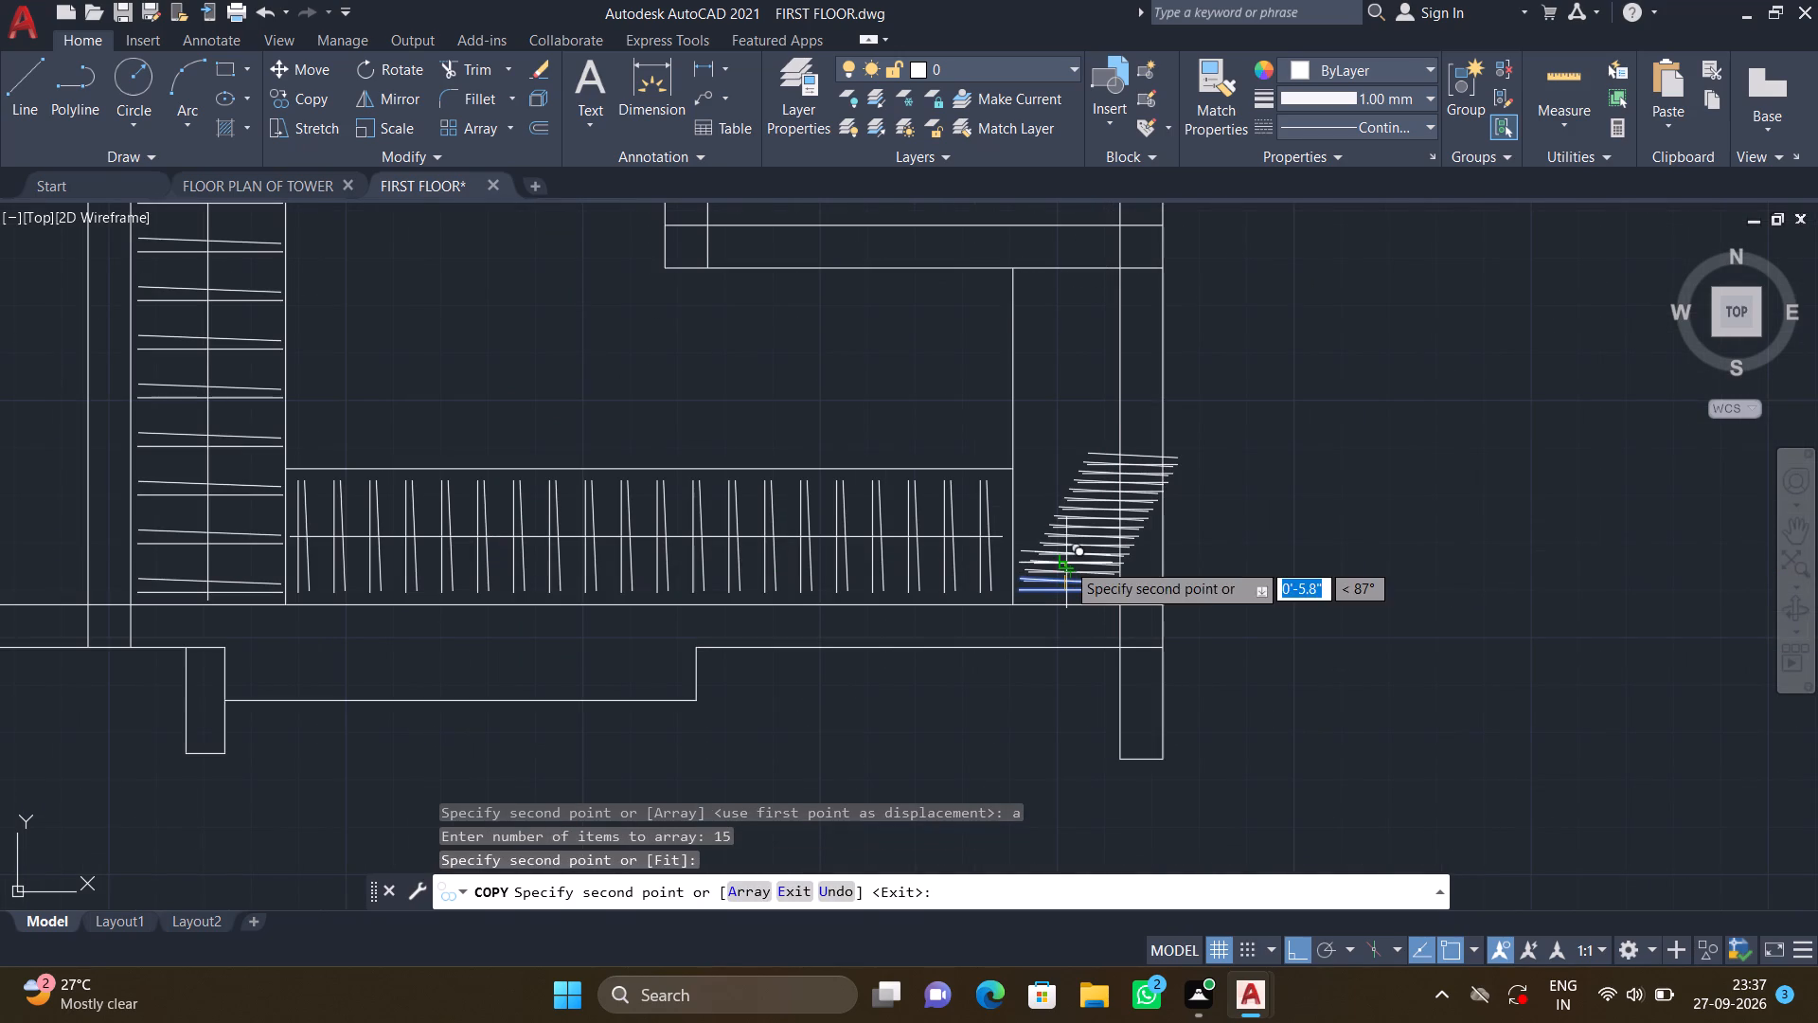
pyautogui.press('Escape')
# Delete the lowest slanted hanger line in the narrow wardrobe strip.
pyautogui.scroll(2, 1097, 553)
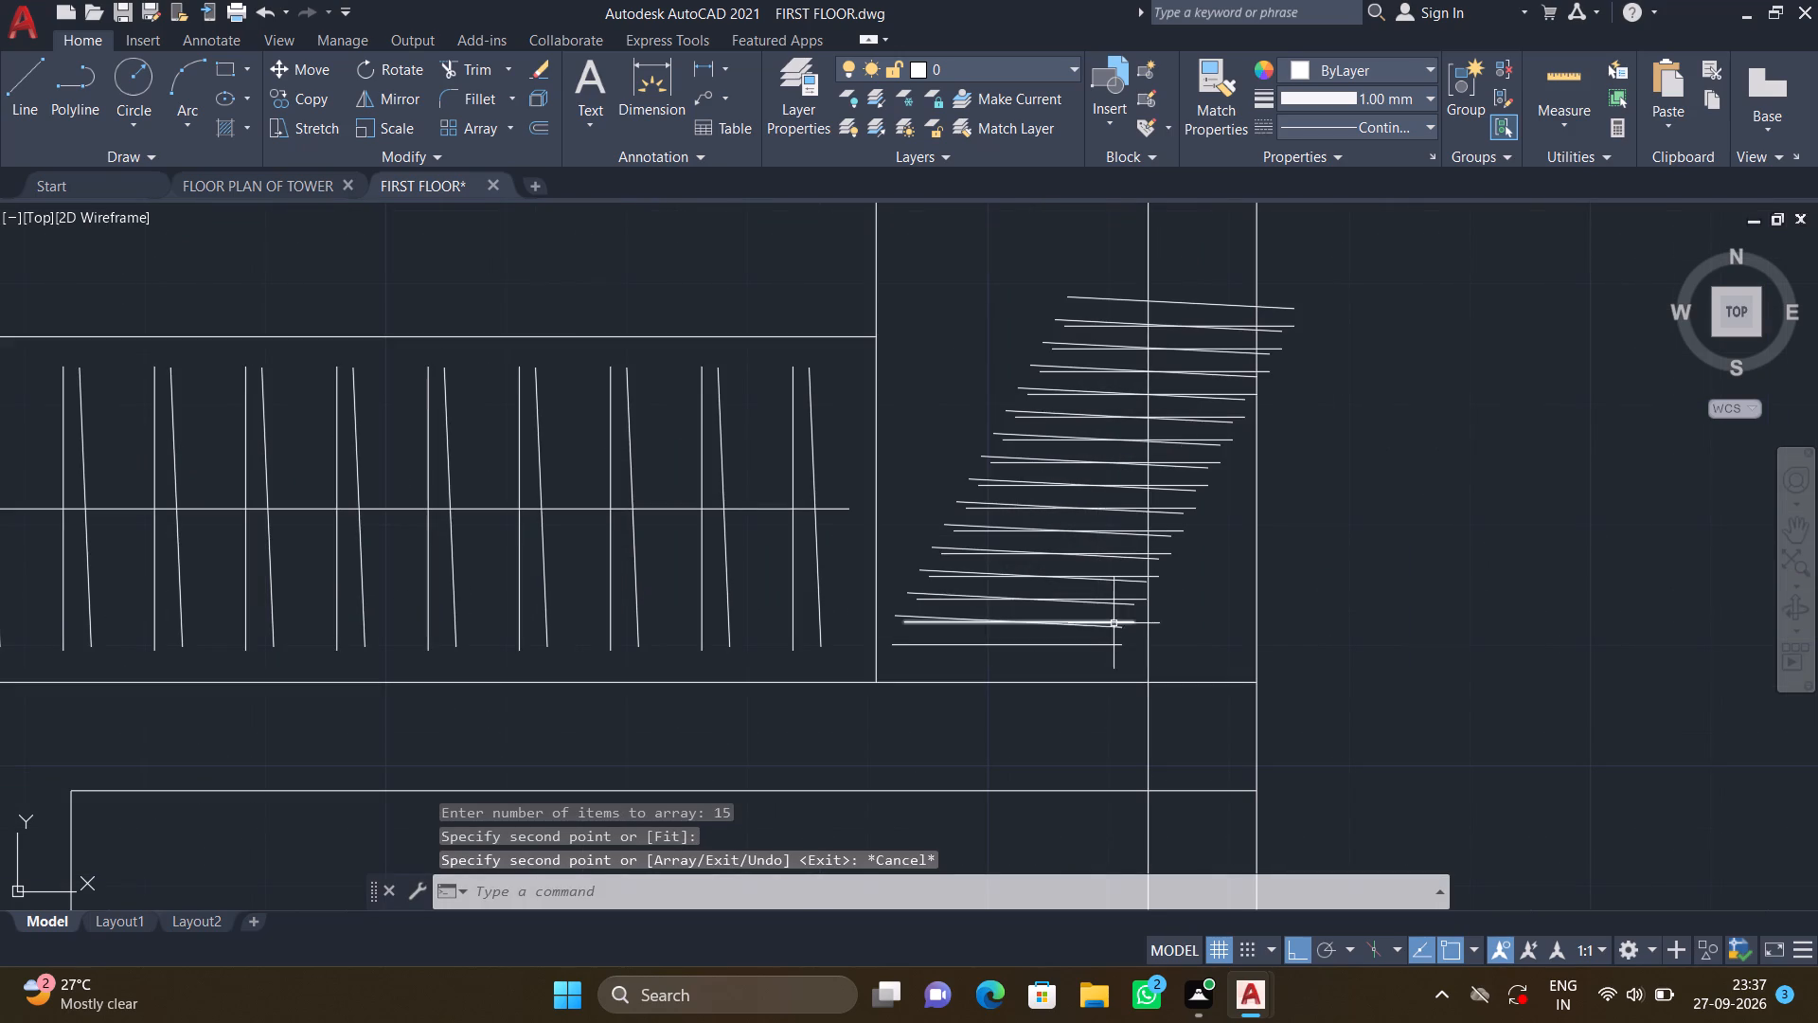
pyautogui.scroll(3, 1078, 617)
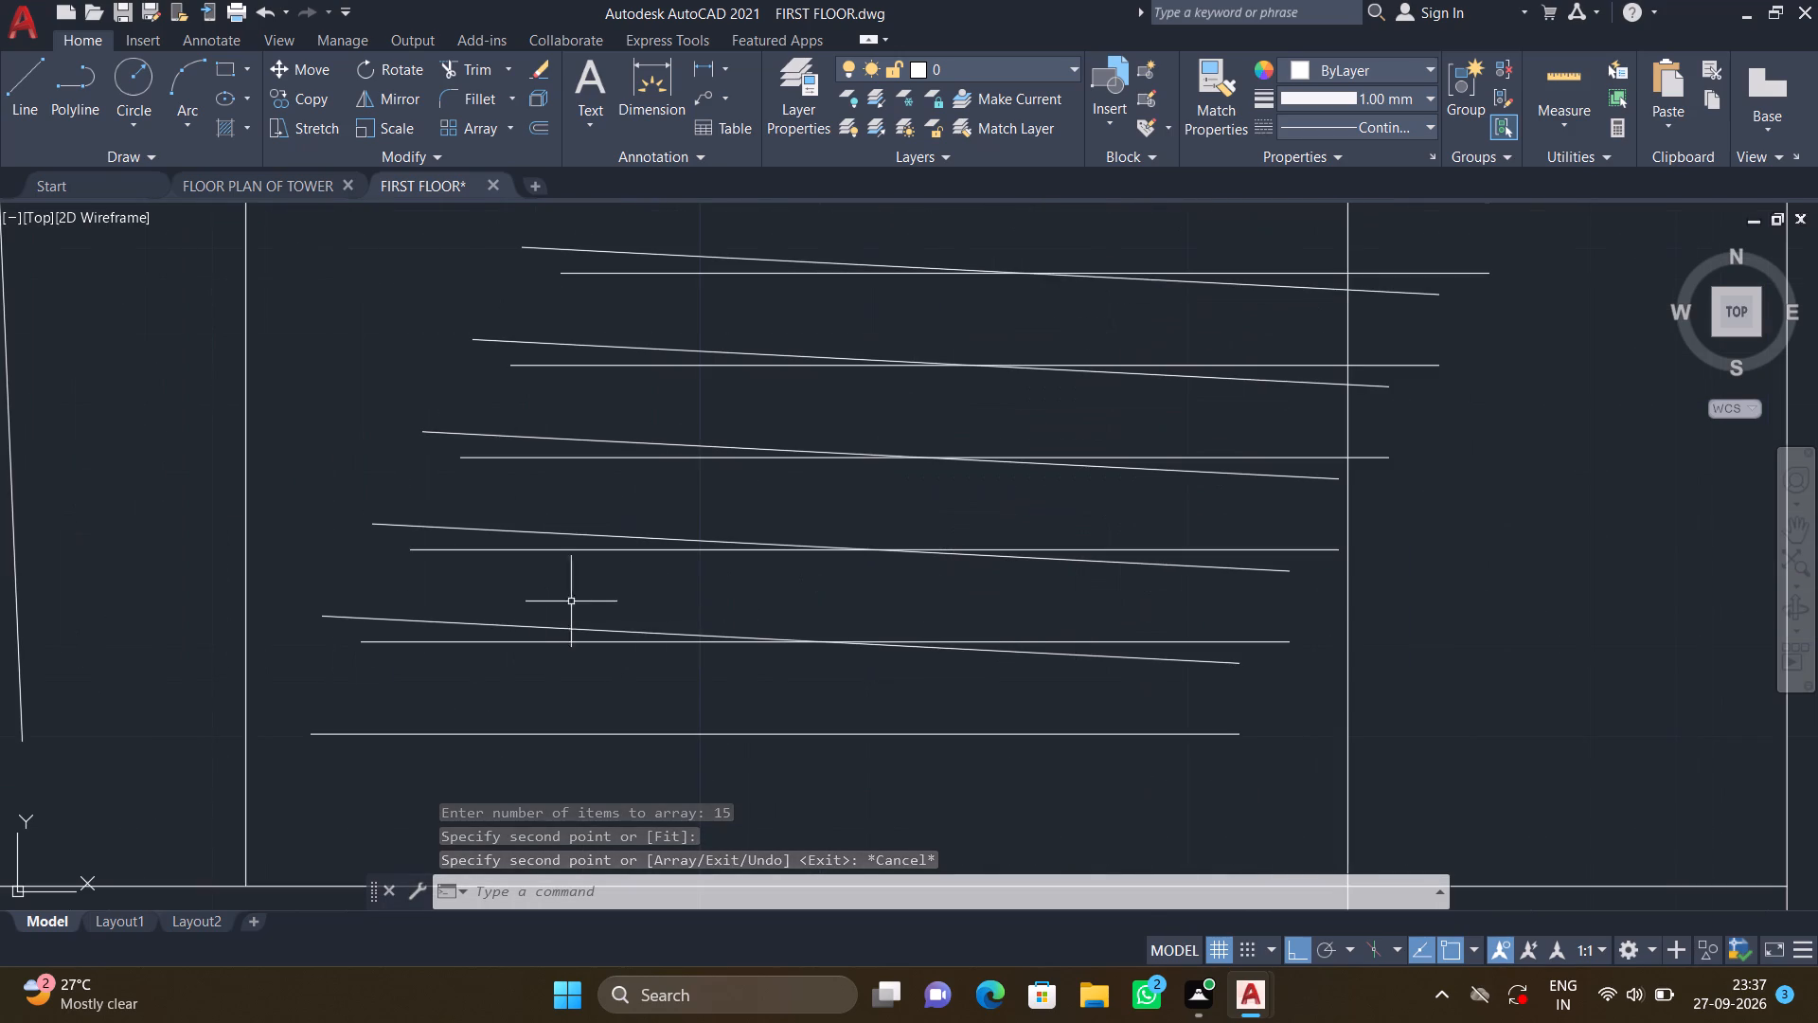
pyautogui.click(543, 624)
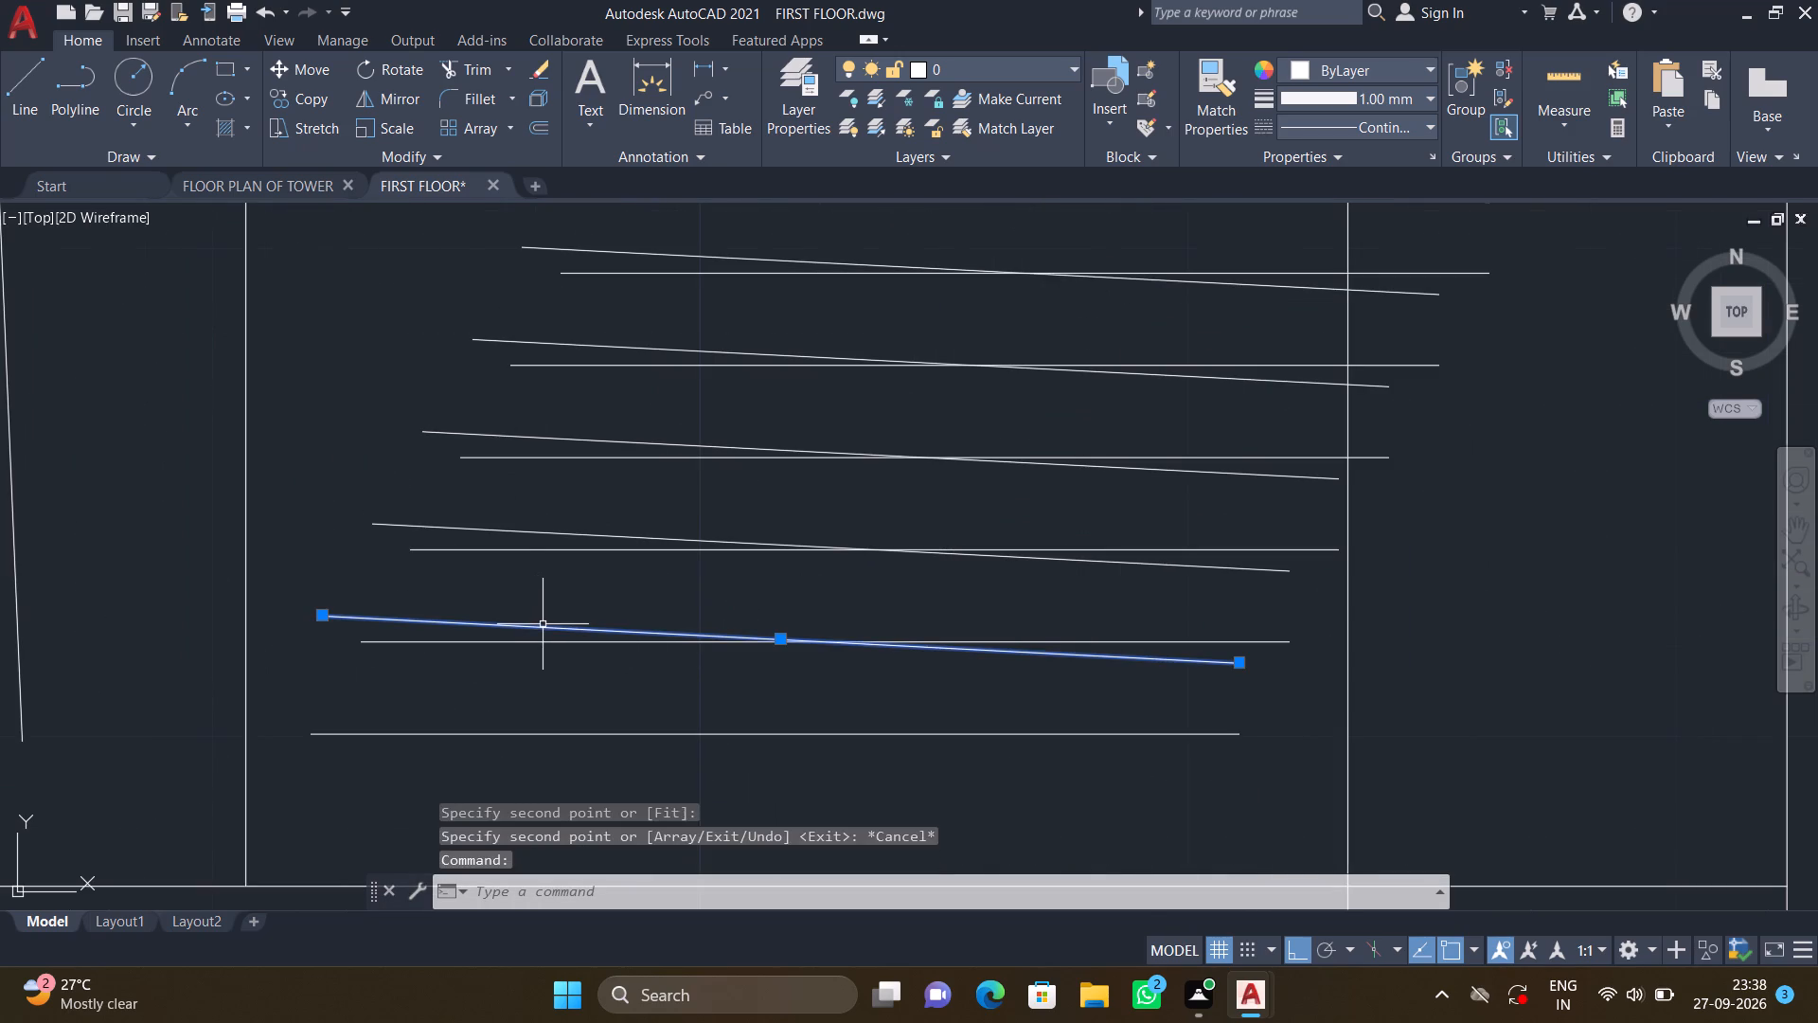
pyautogui.press('Delete')
# Erase the rest of the skewed hanger array in the narrow strip, keeping only the two lowest horizontal lines.
pyautogui.click(832, 572)
pyautogui.scroll(-2, 818, 430)
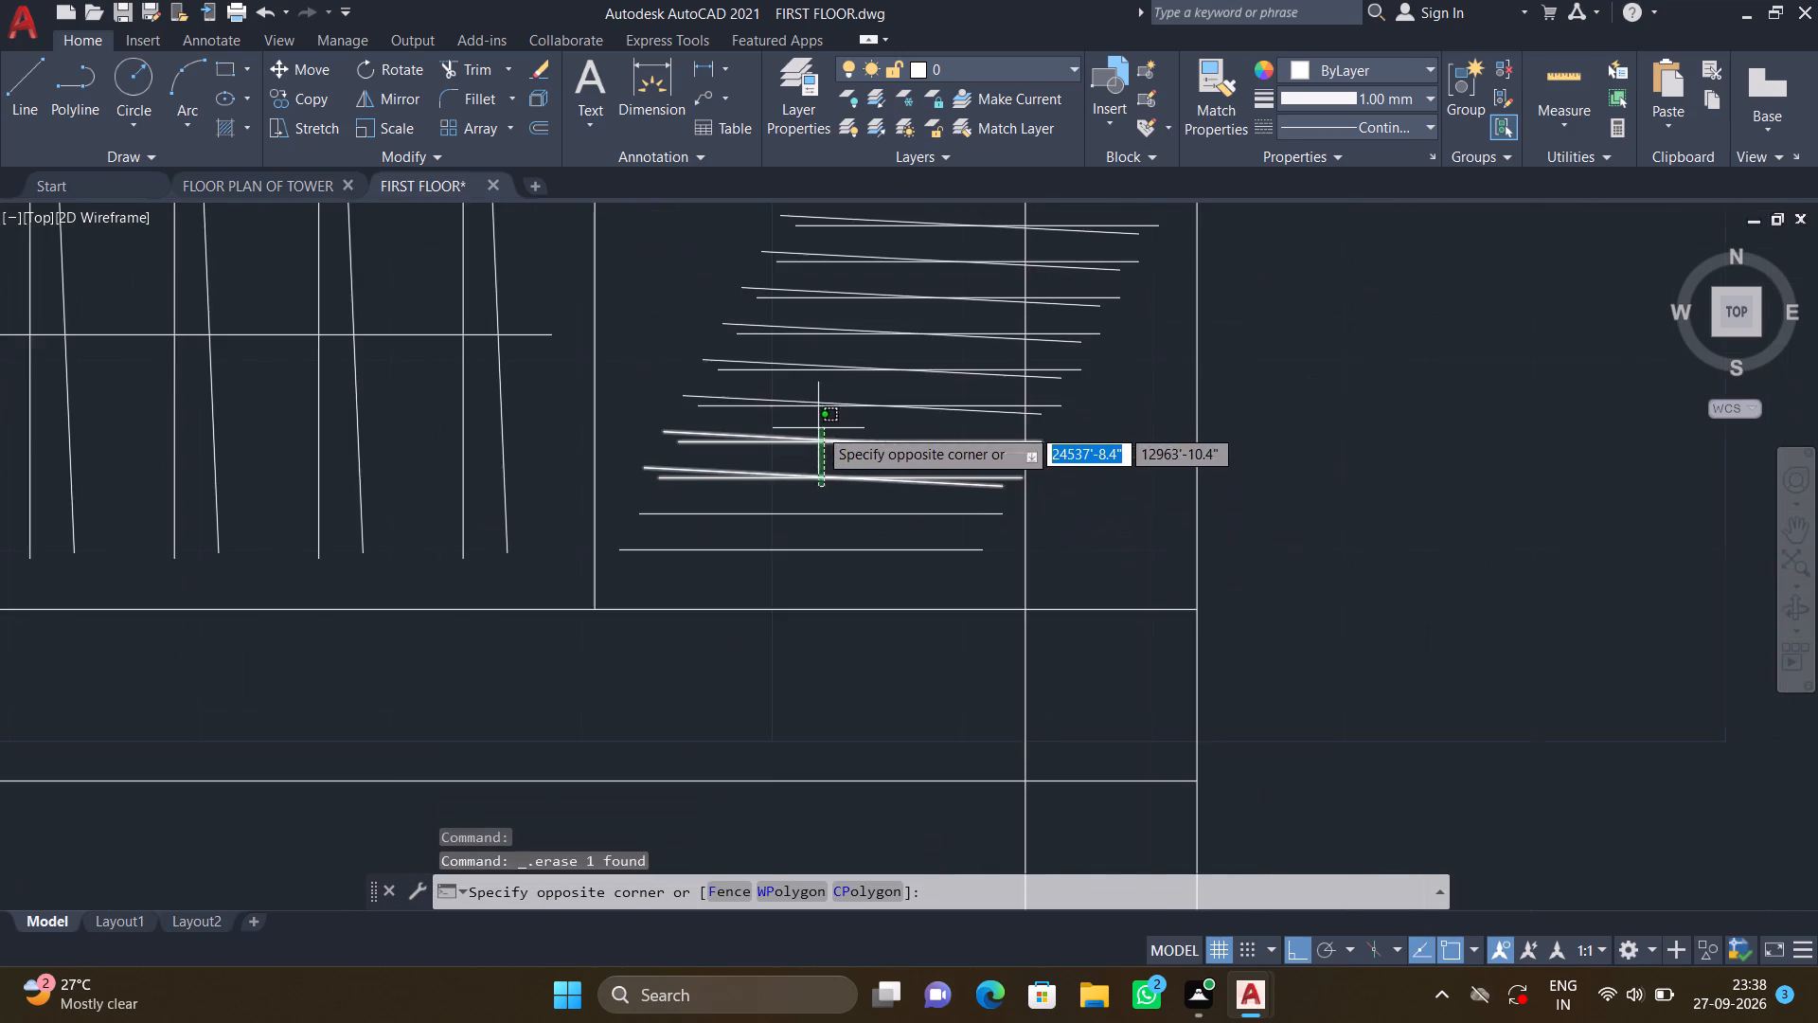
pyautogui.moveTo(800, 384); pyautogui.dragTo(659, 574, button='middle')
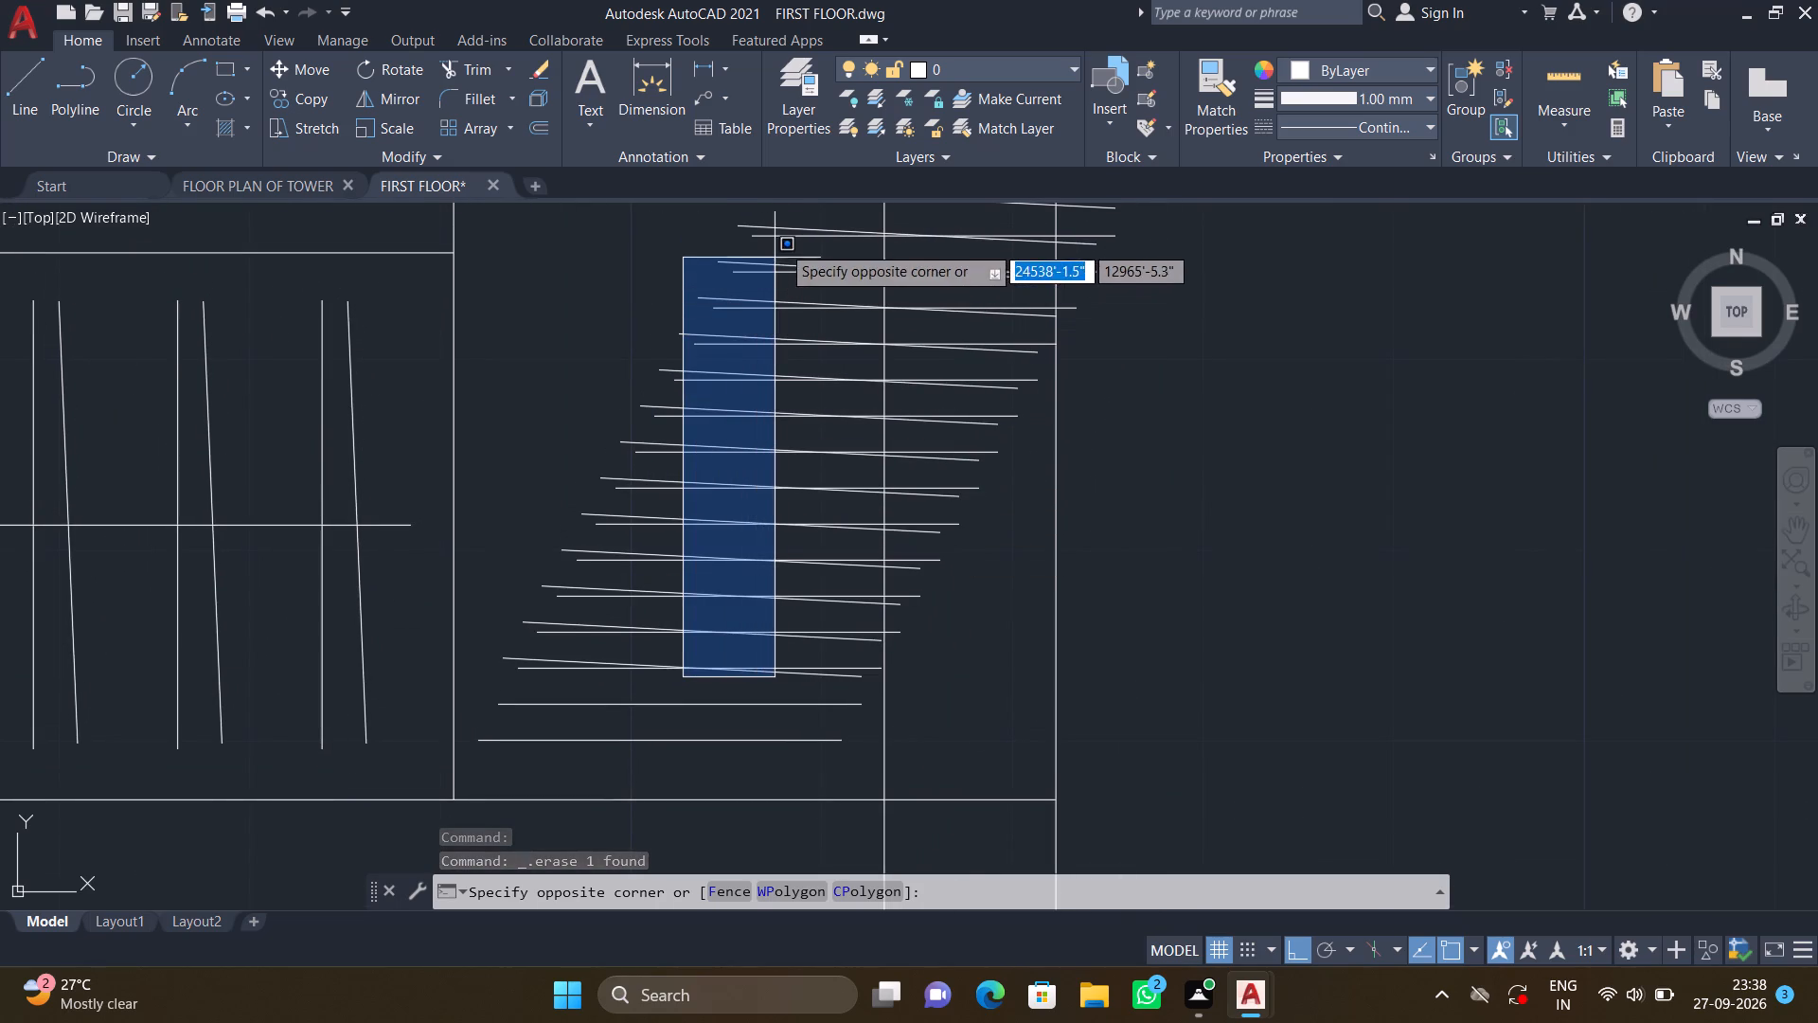
pyautogui.click(787, 229)
pyautogui.moveTo(859, 701); pyautogui.dragTo(858, 698)
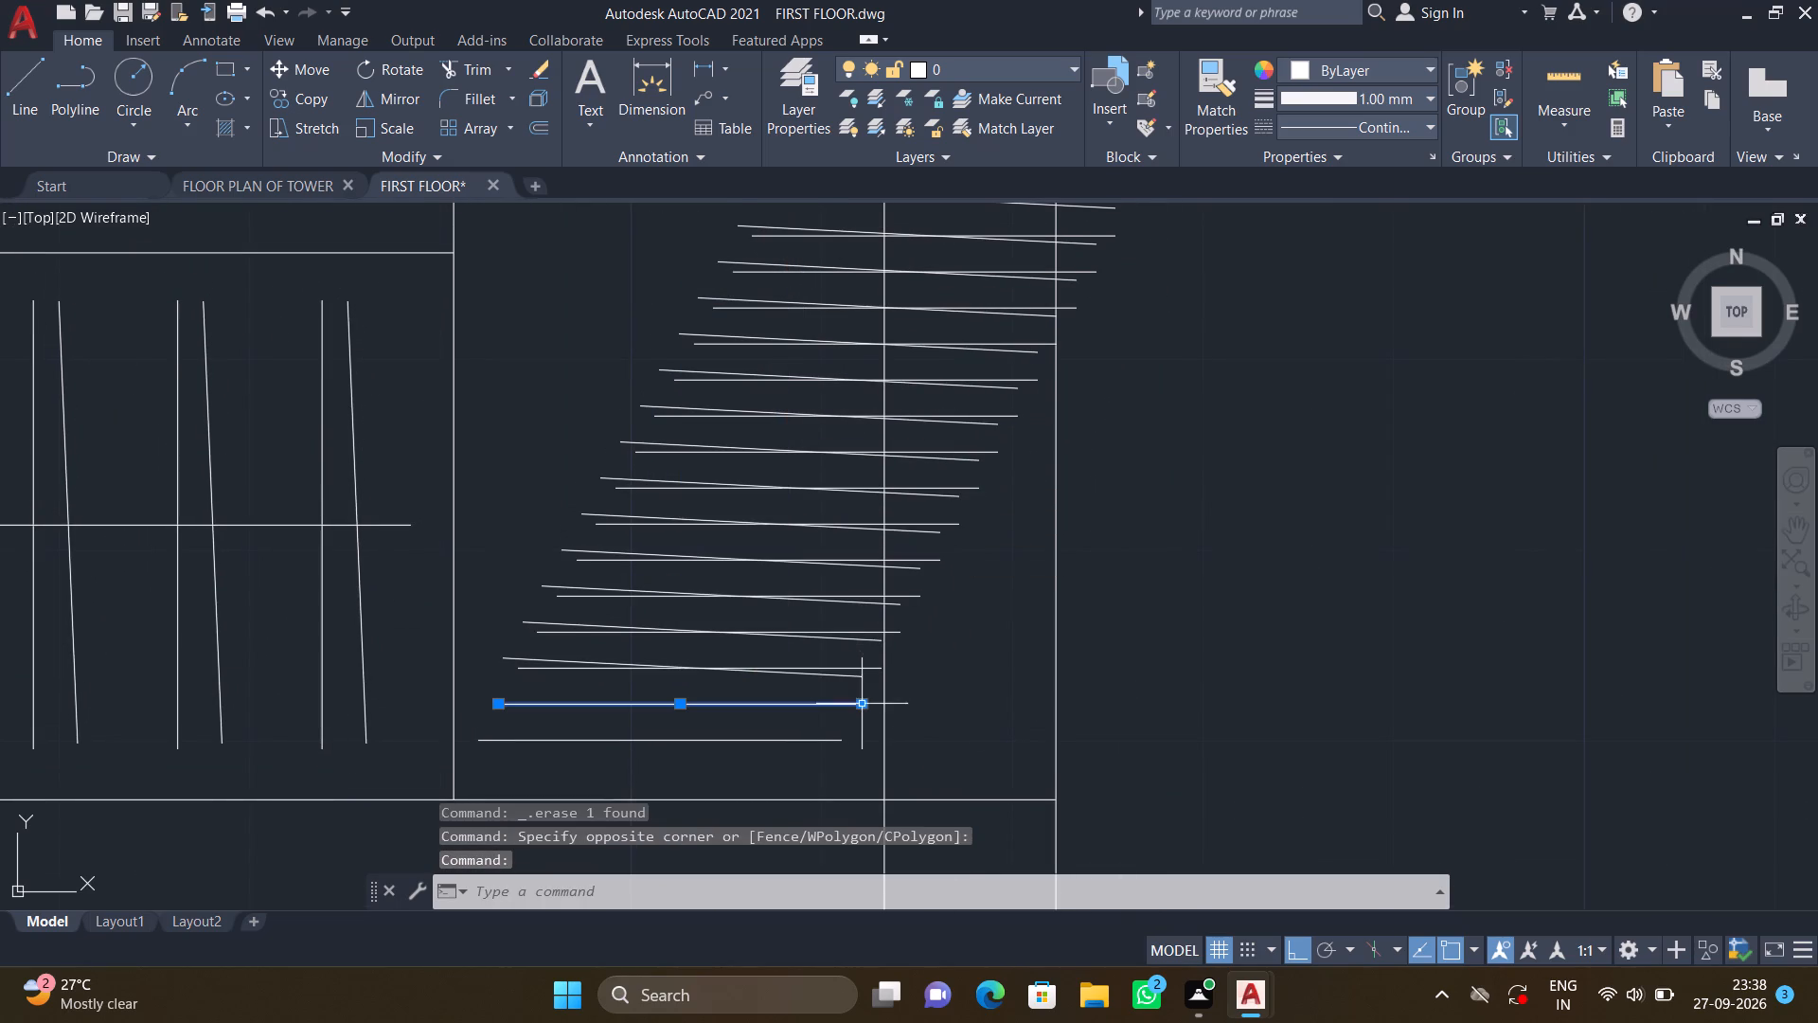
pyautogui.moveTo(858, 698); pyautogui.dragTo(855, 689)
pyautogui.press('Escape')
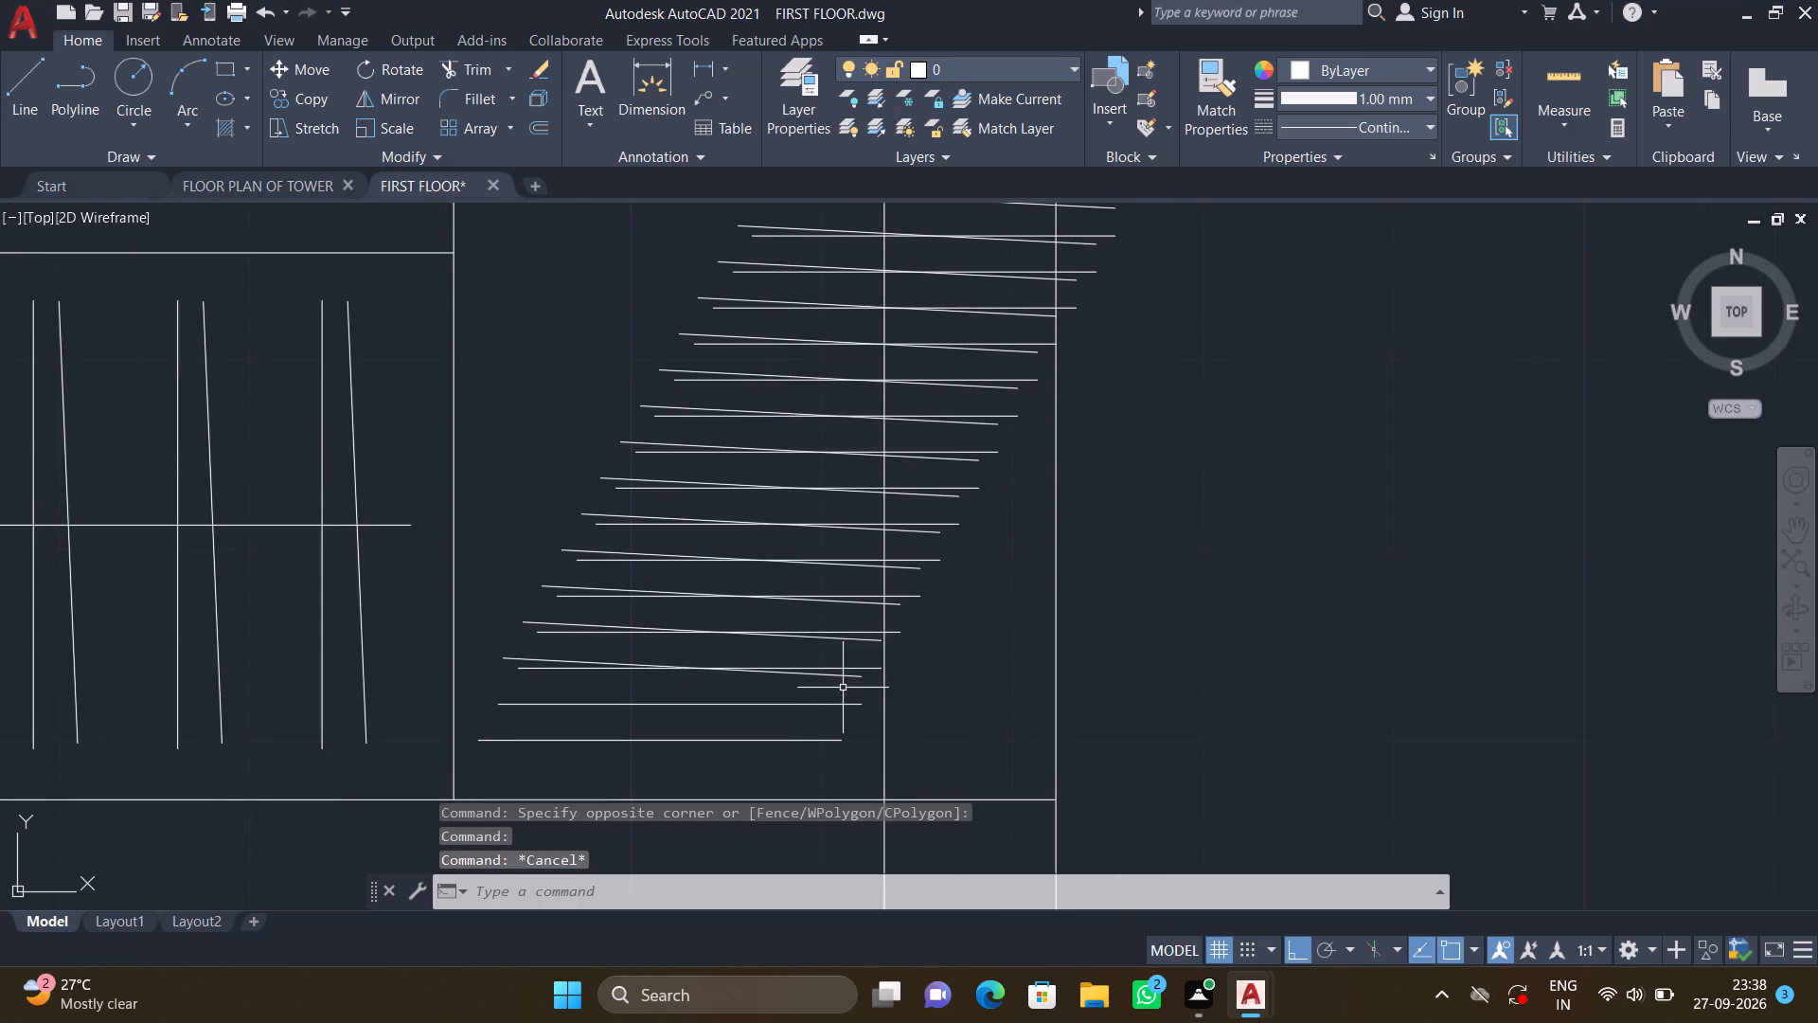
pyautogui.moveTo(843, 687); pyautogui.dragTo(842, 677)
pyautogui.click(626, 310)
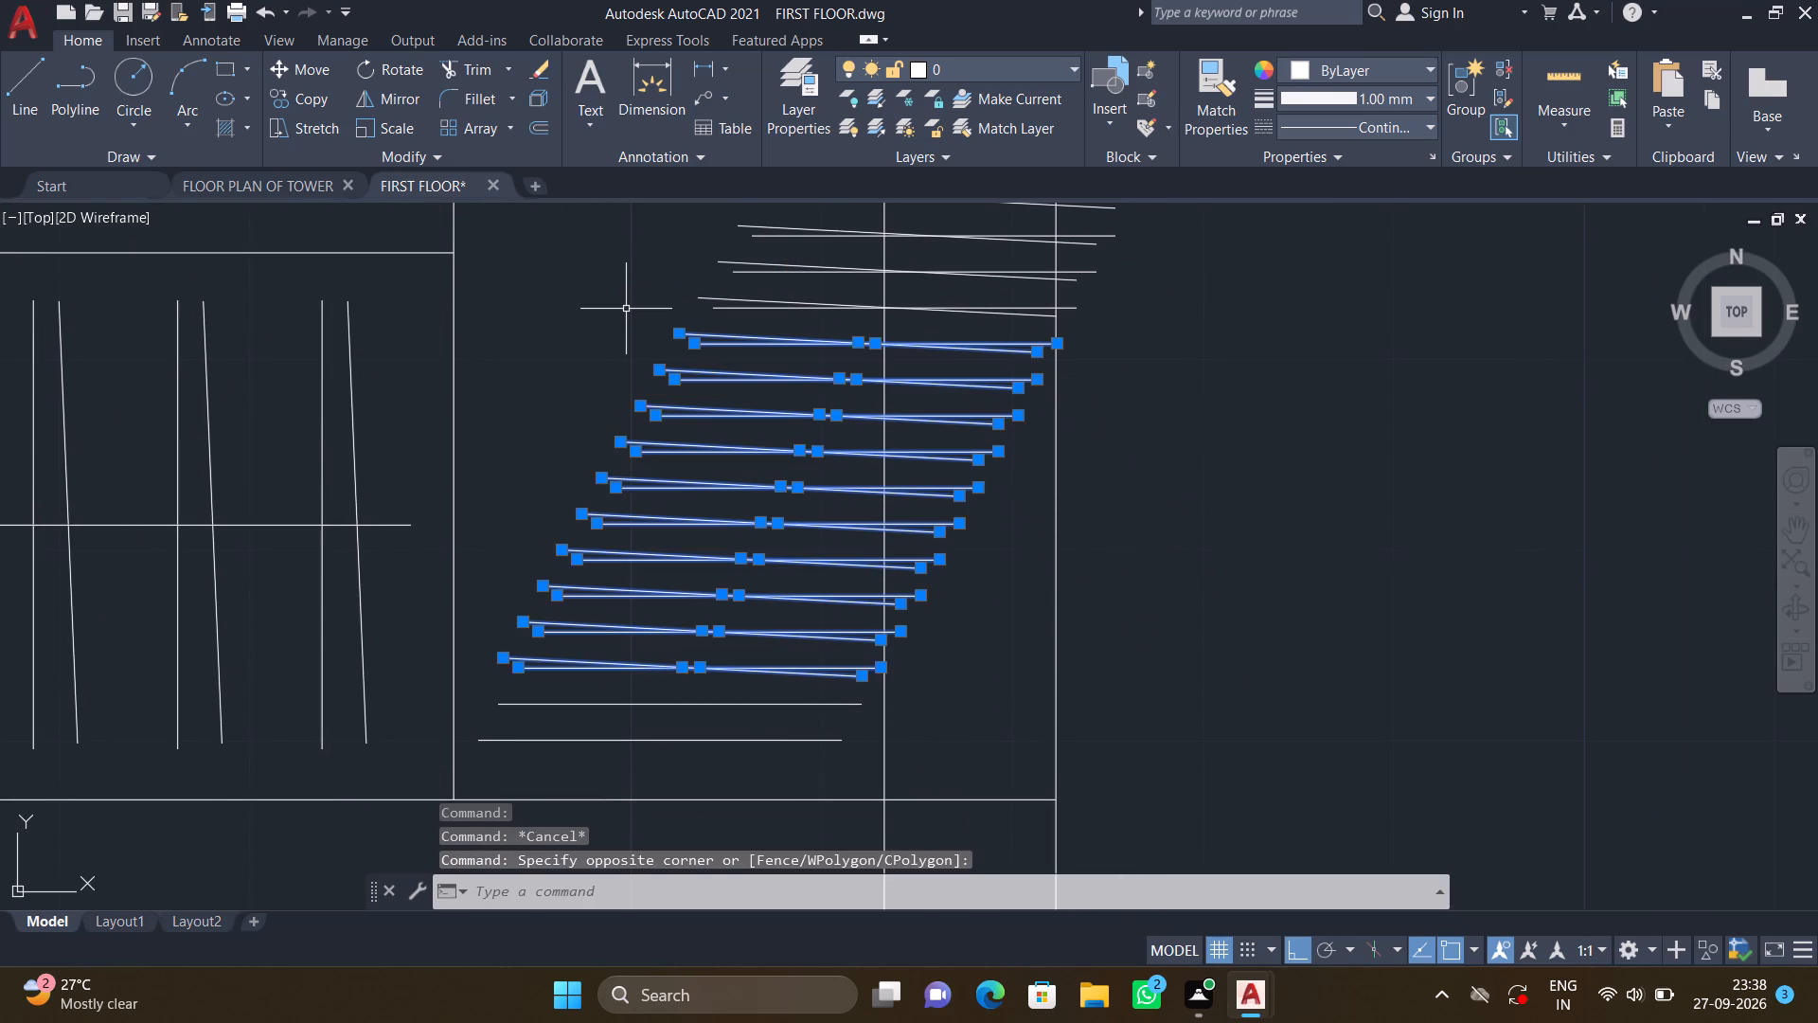
pyautogui.press('Delete')
pyautogui.scroll(-2, 630, 330)
pyautogui.moveTo(639, 333); pyautogui.dragTo(597, 522, button='middle')
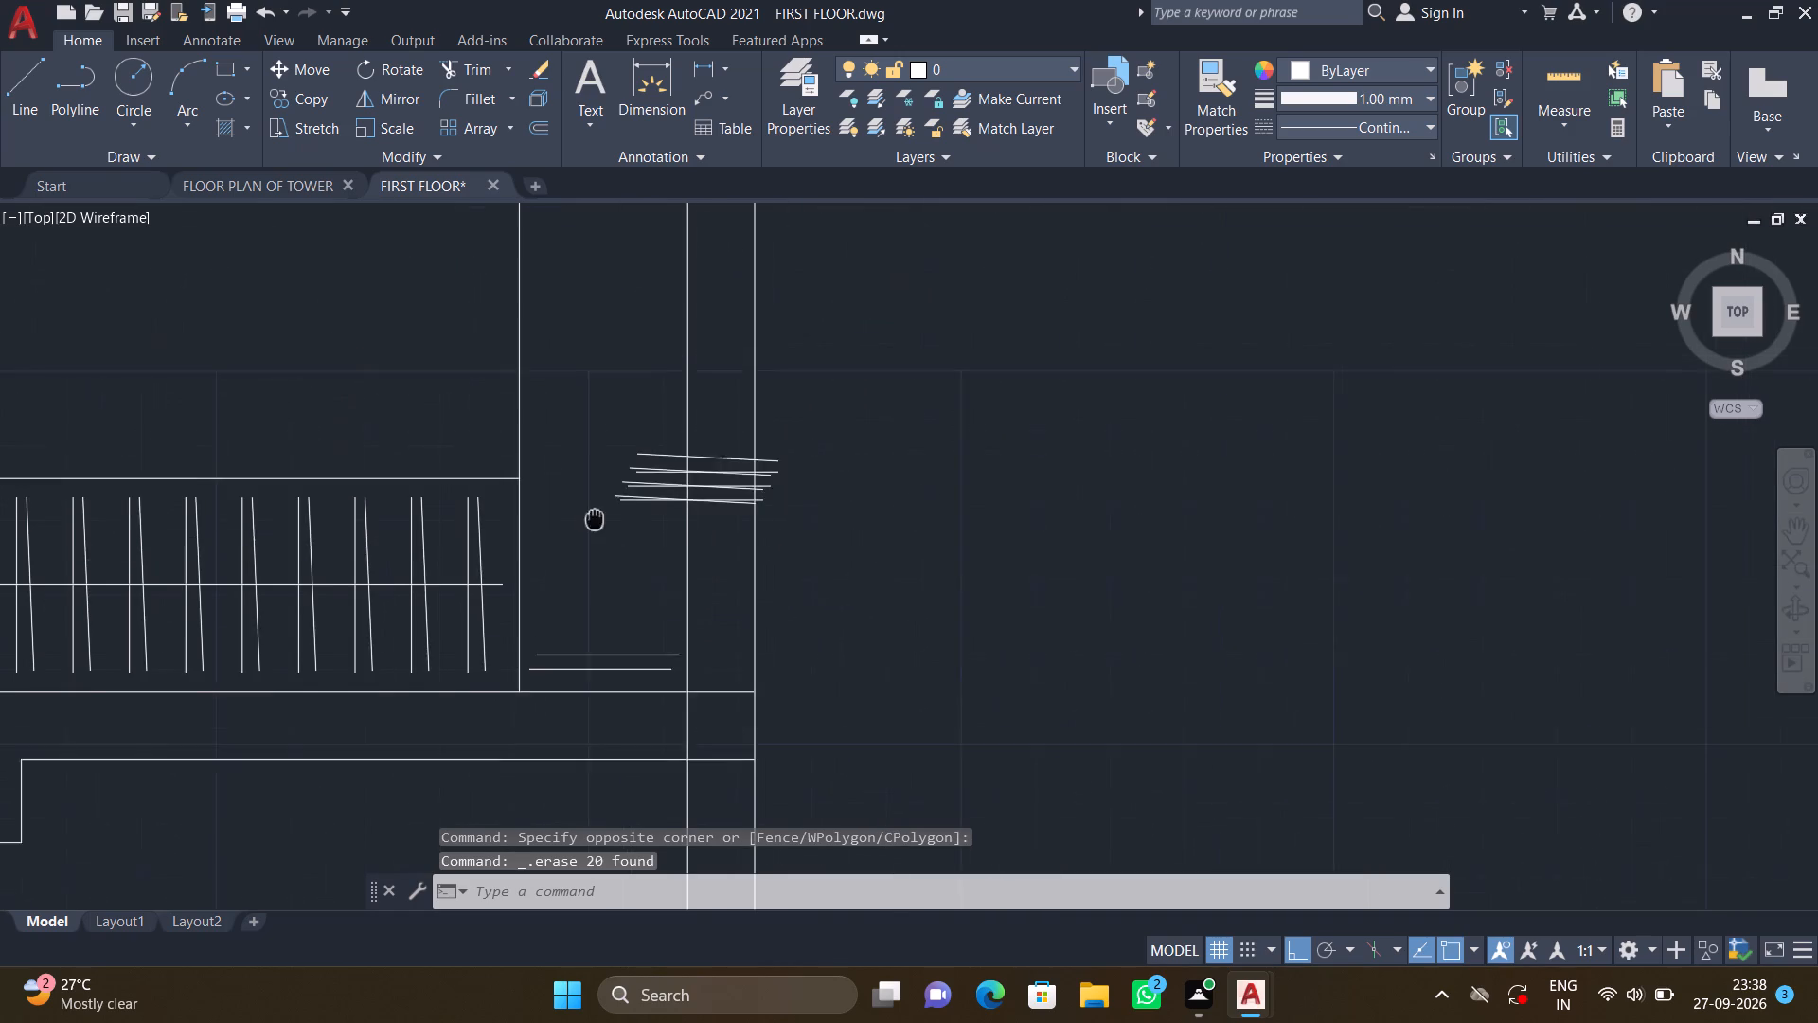
pyautogui.moveTo(597, 522); pyautogui.dragTo(597, 524, button='middle')
pyautogui.moveTo(671, 552); pyautogui.dragTo(668, 530)
pyautogui.click(639, 421)
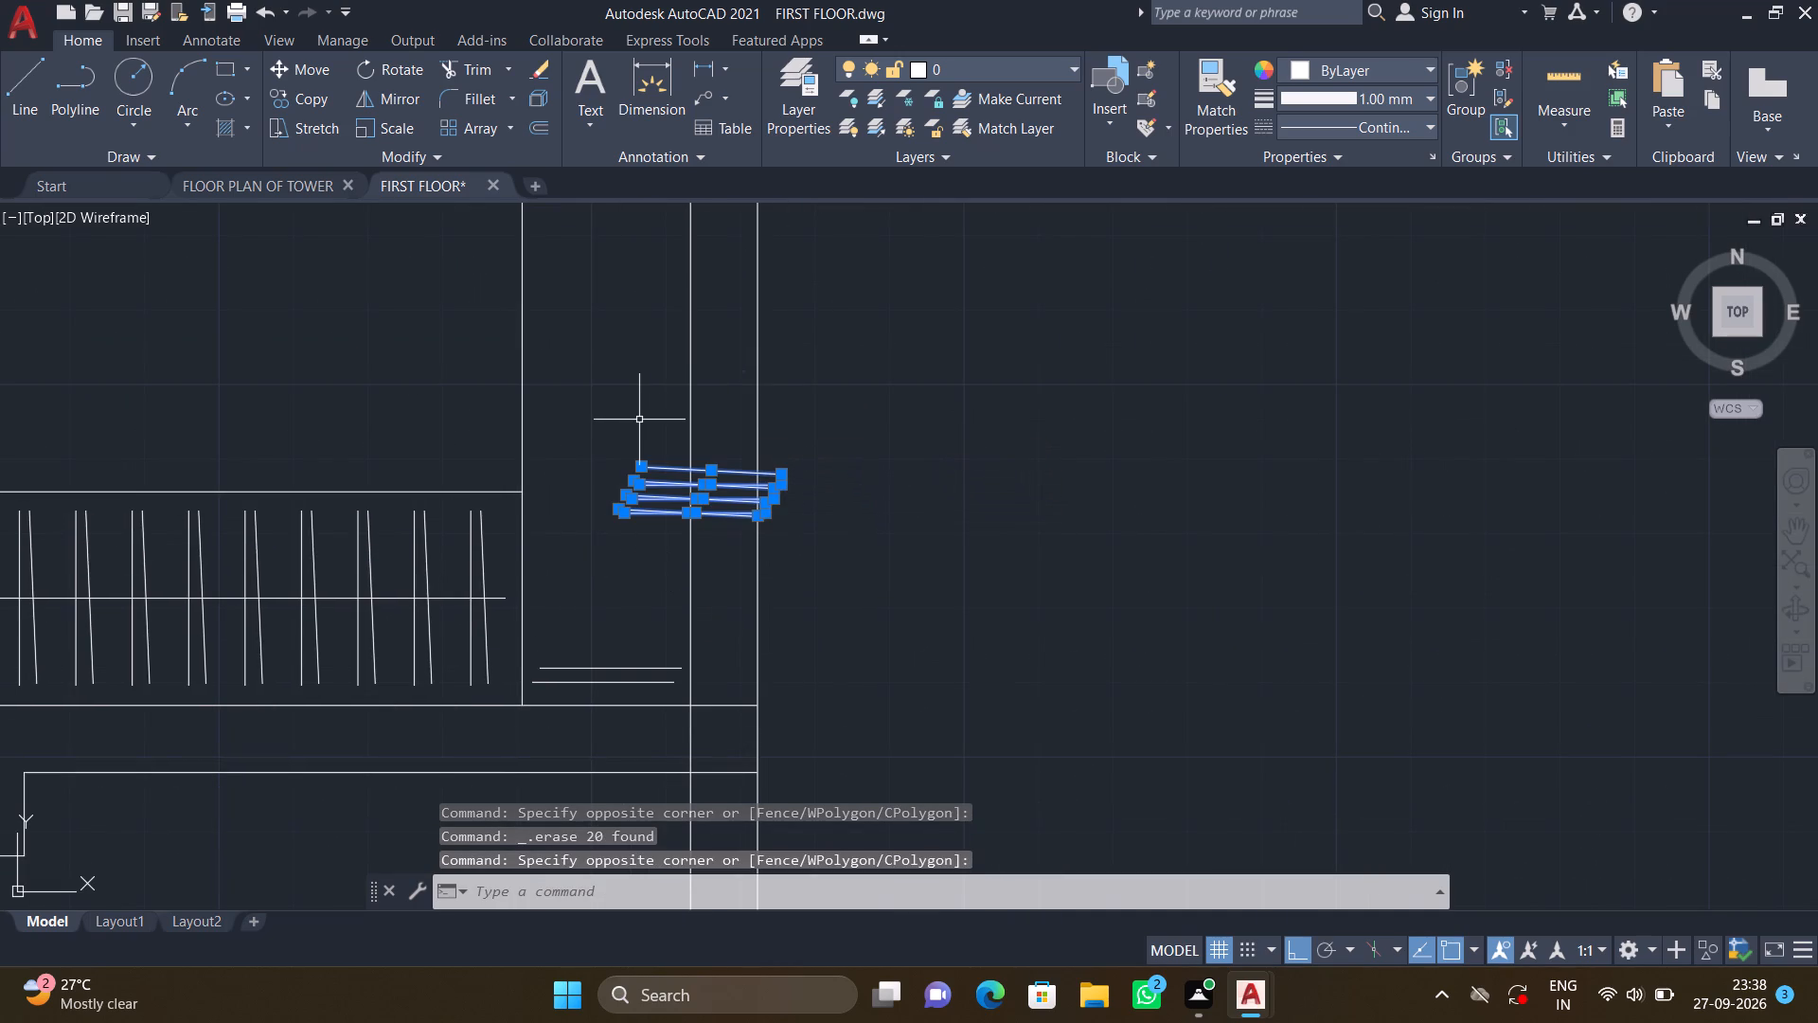
pyautogui.press('Delete')
# Copy the two horizontal hanger lines straight up the narrow wardrobe strip as a 12-item array spaced about 5.9" apart.
pyautogui.scroll(2, 618, 711)
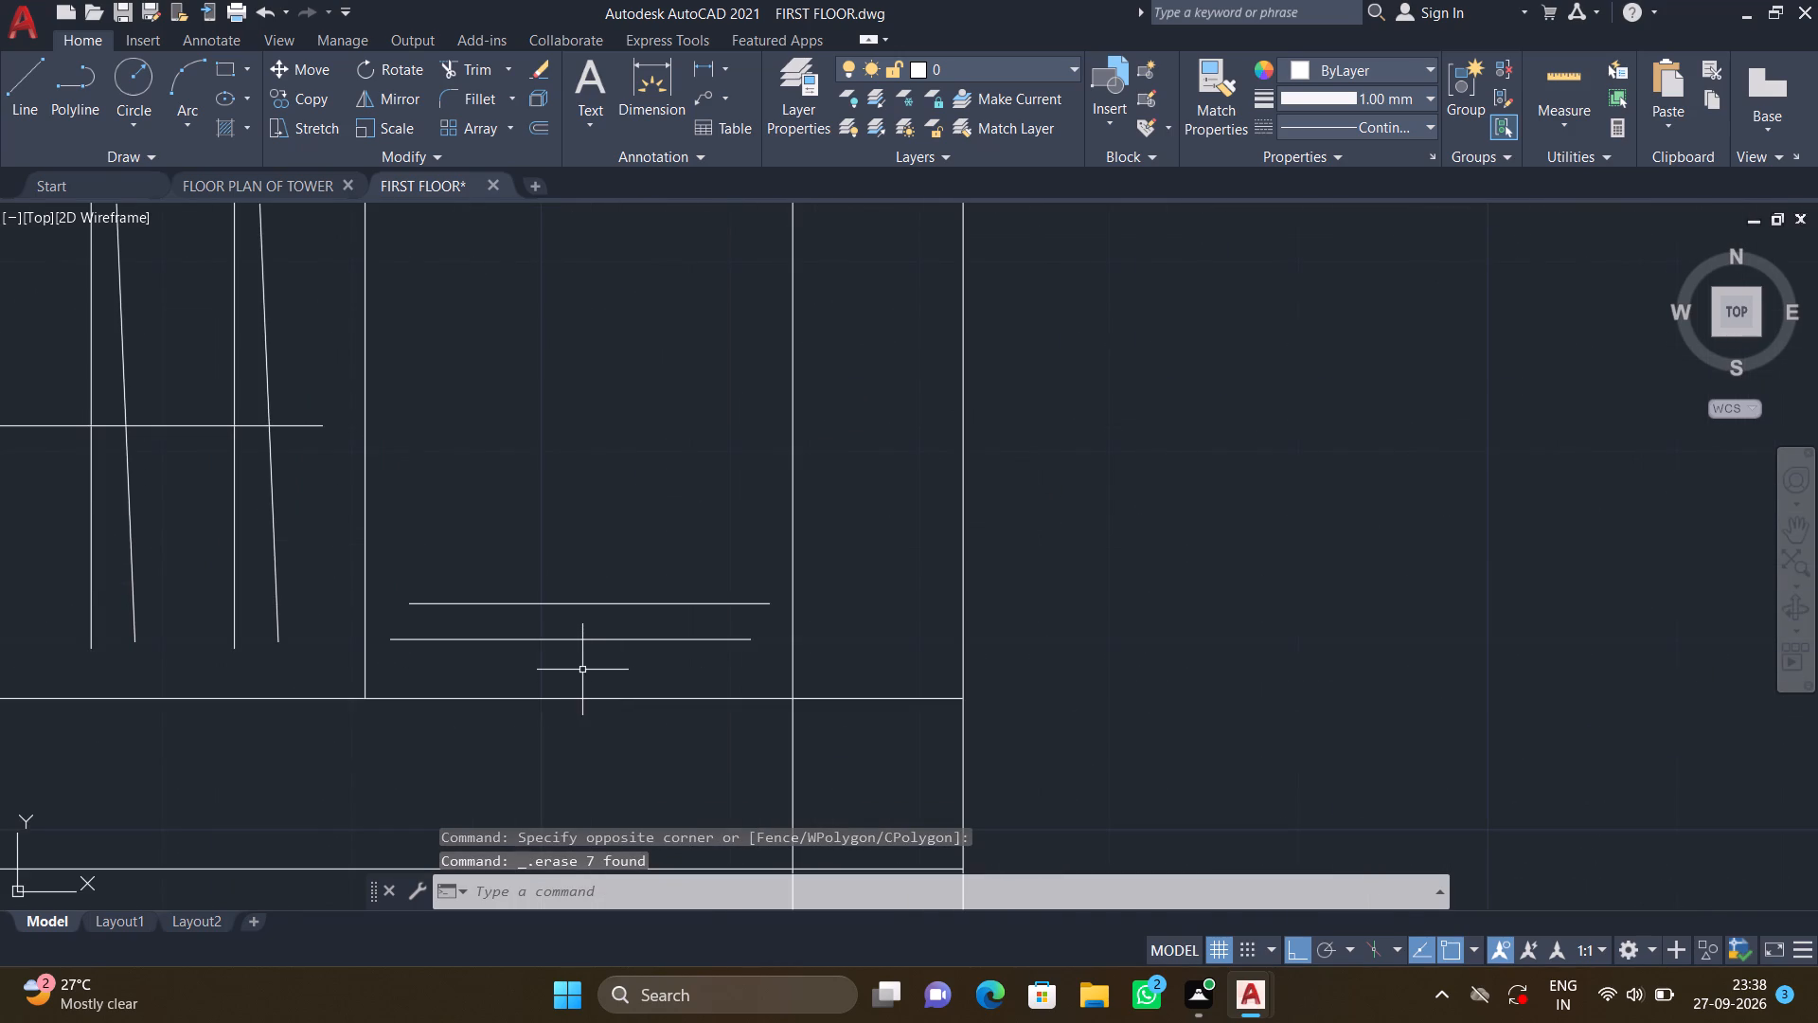
pyautogui.scroll(3, 587, 665)
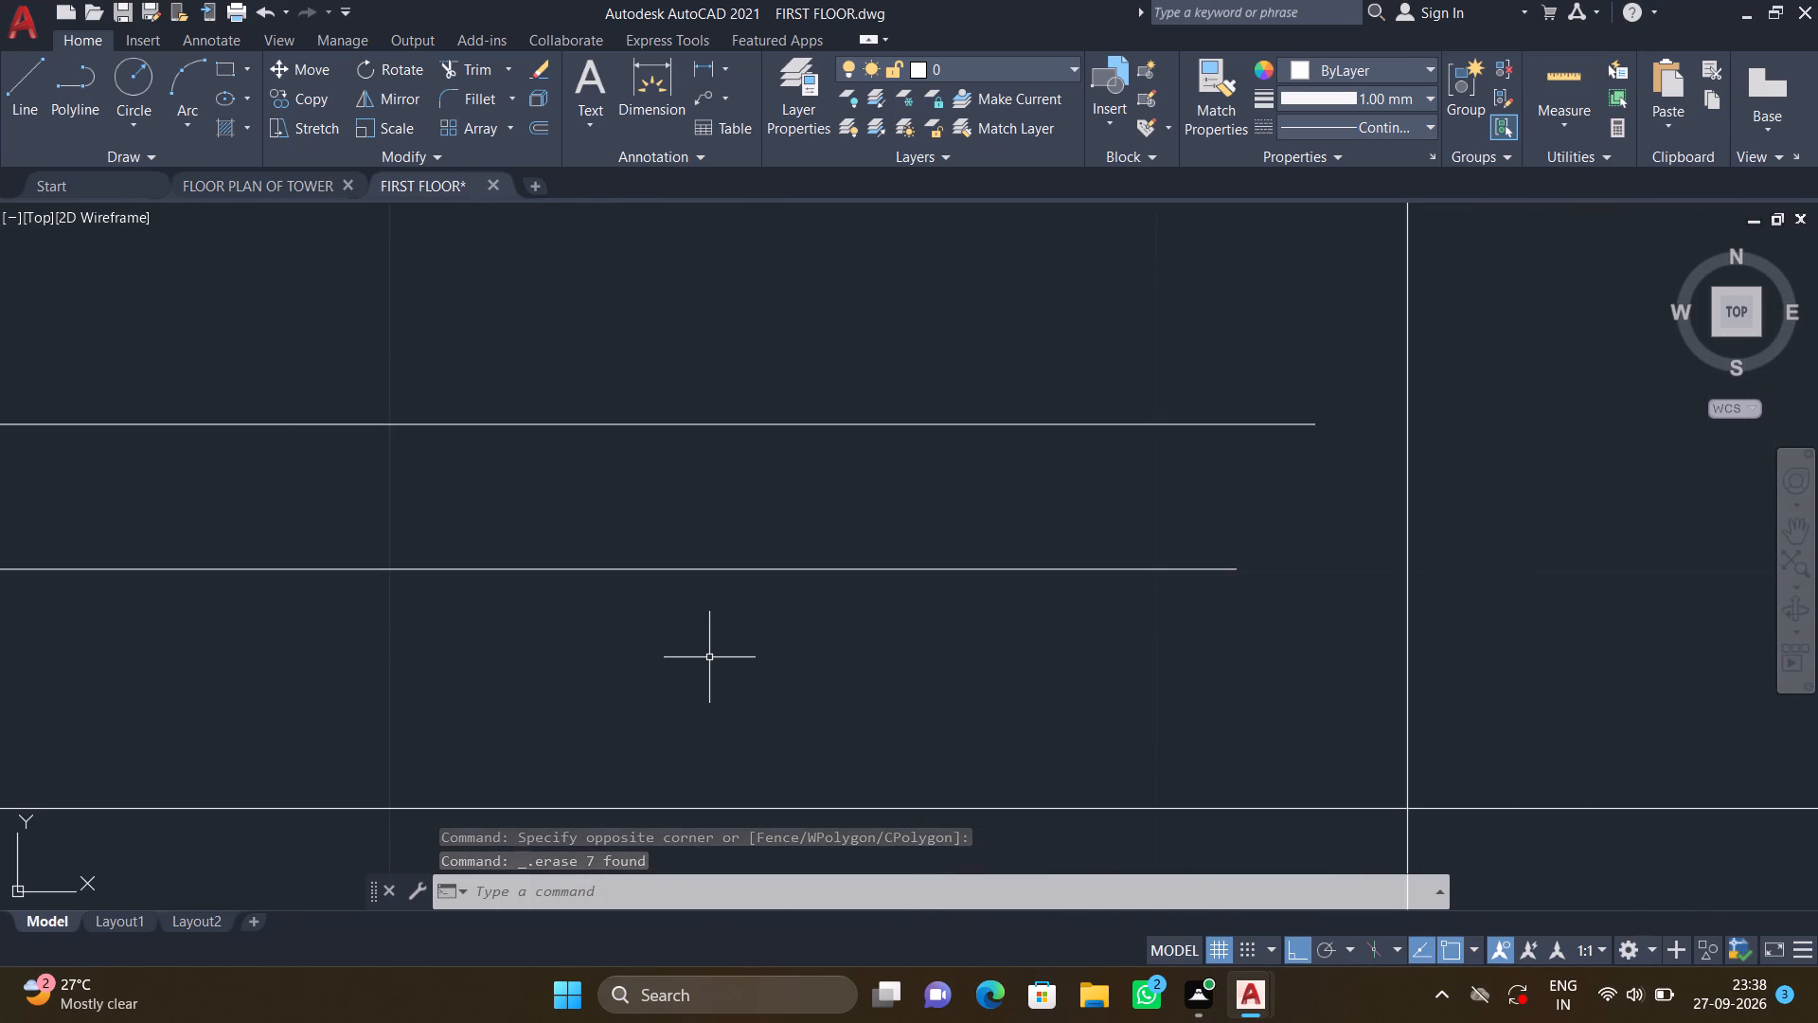
pyautogui.write('co')
pyautogui.press('Return')
pyautogui.scroll(-2, 832, 640)
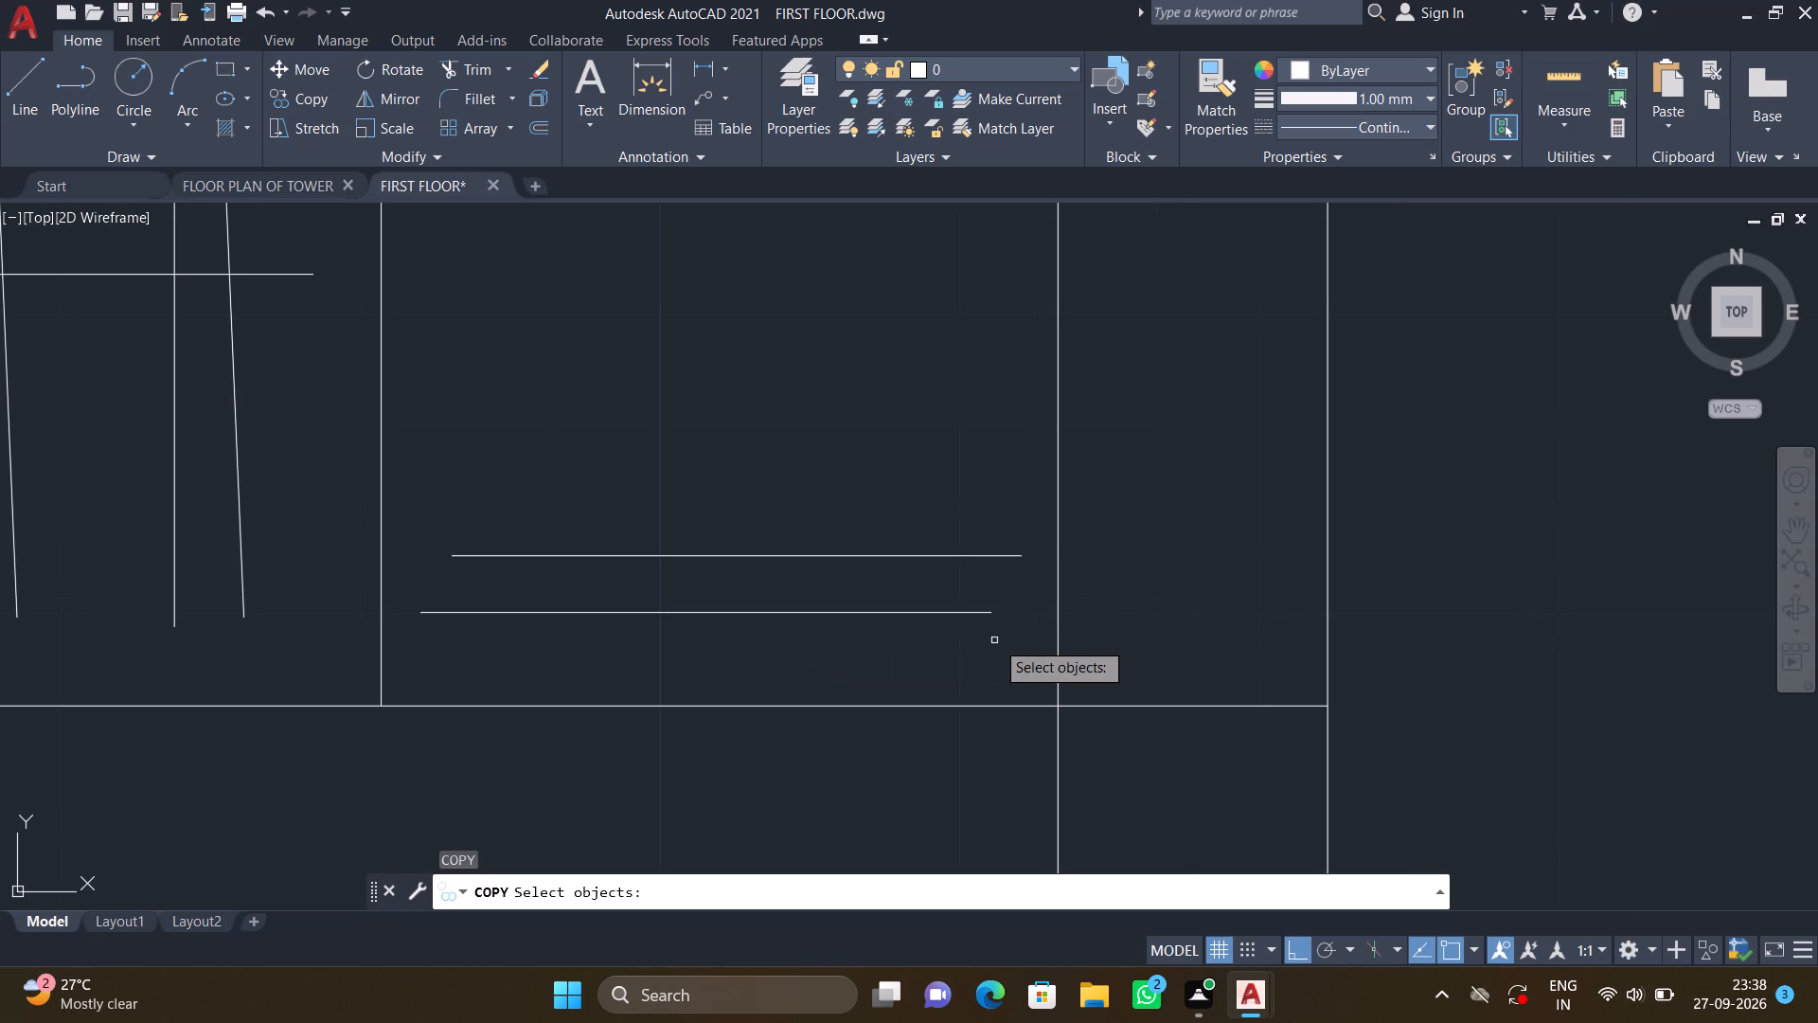
pyautogui.moveTo(996, 641); pyautogui.dragTo(981, 618)
pyautogui.click(505, 477)
pyautogui.press('Return')
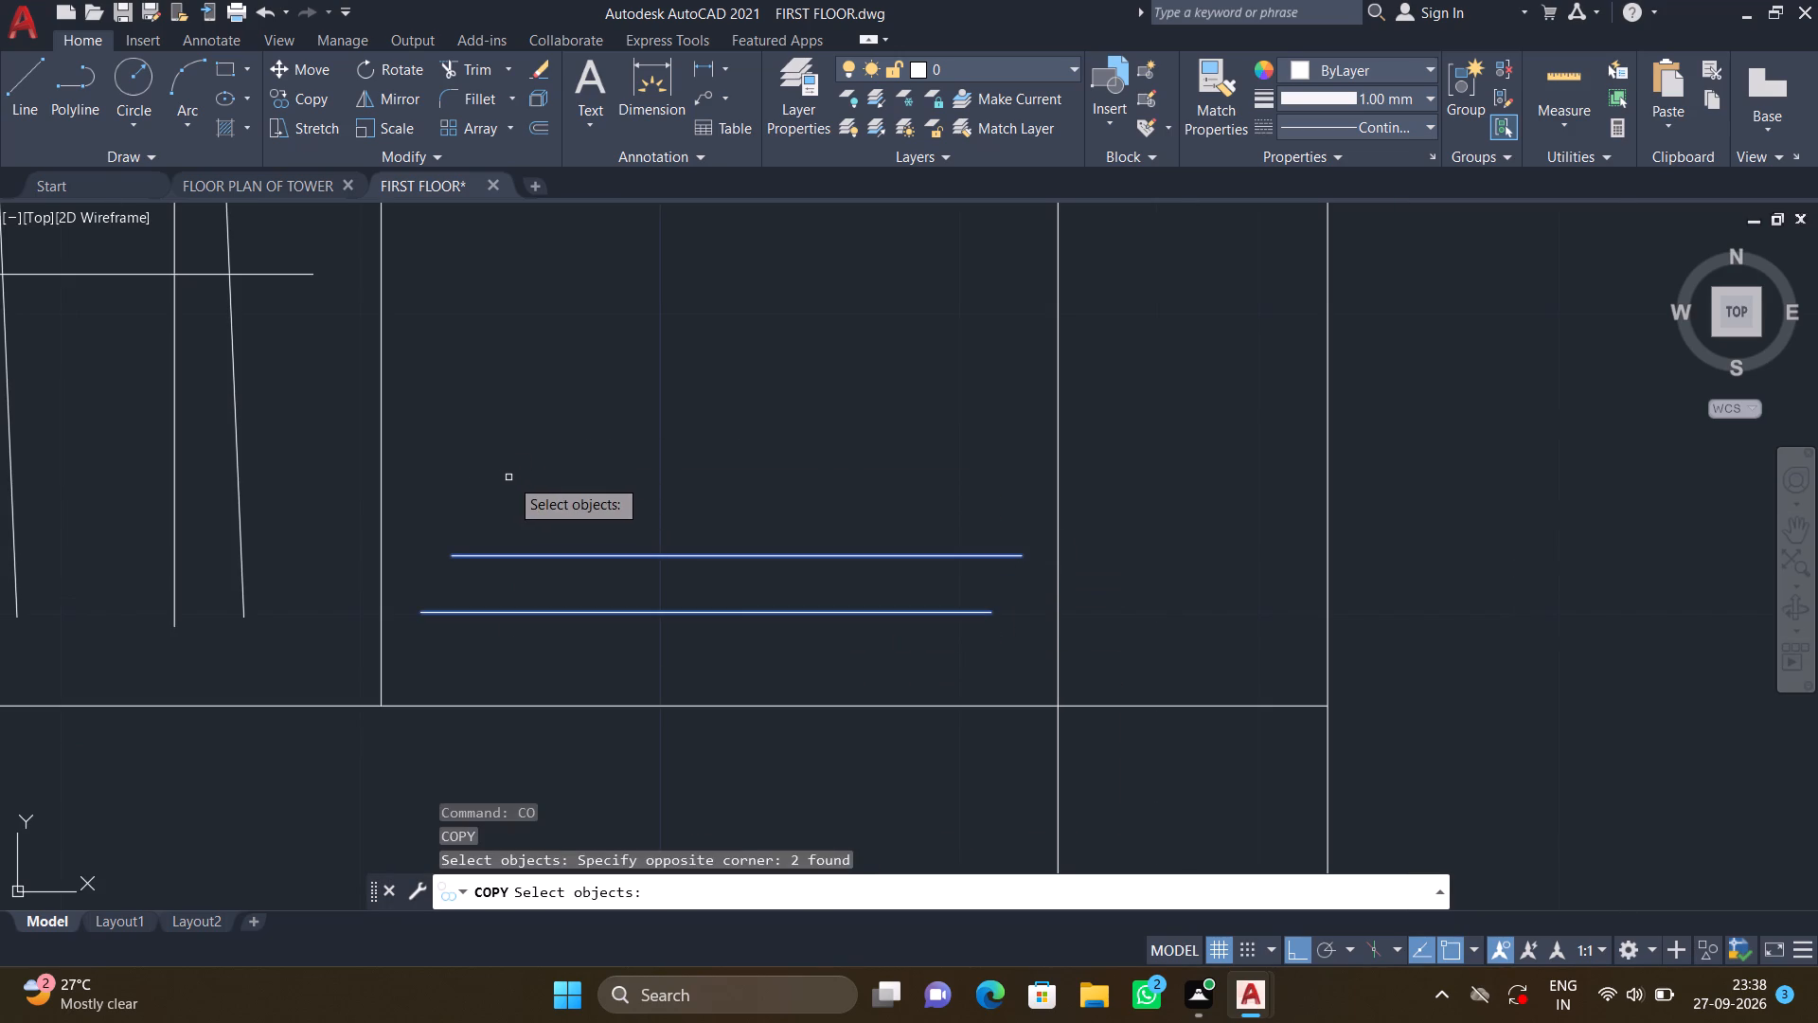
pyautogui.click(701, 615)
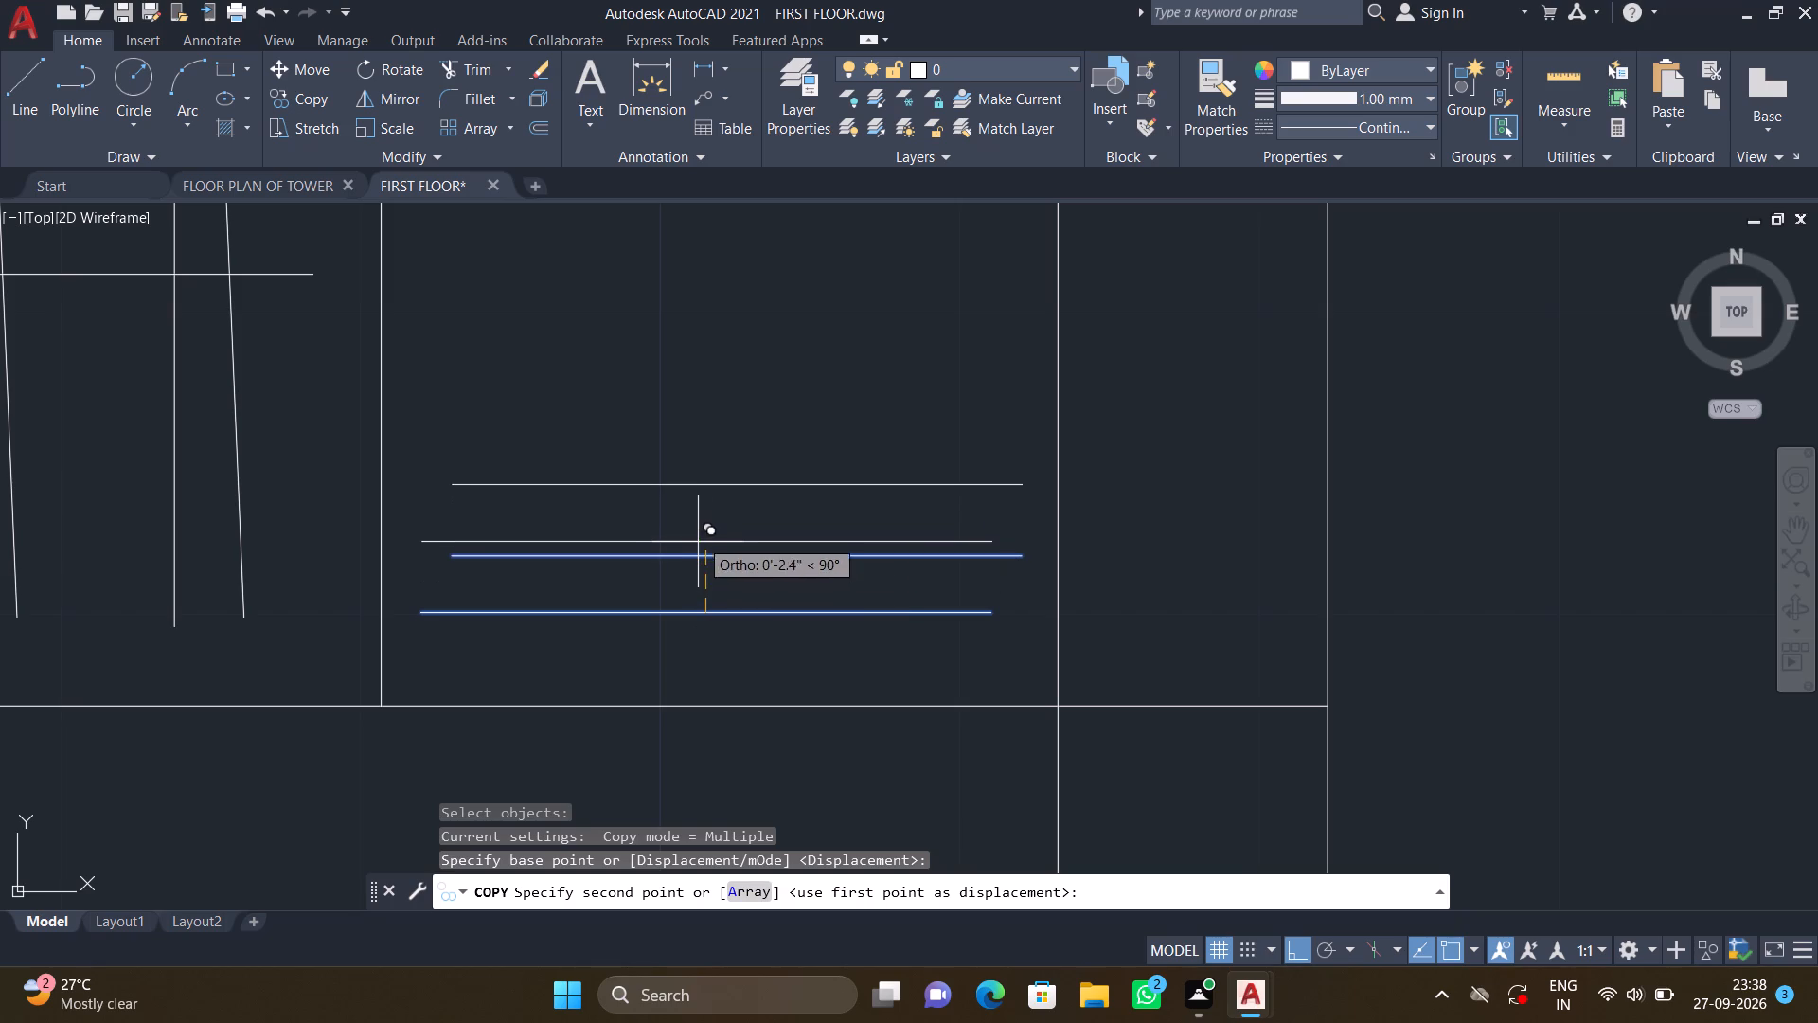
pyautogui.press('a')
pyautogui.press('Return')
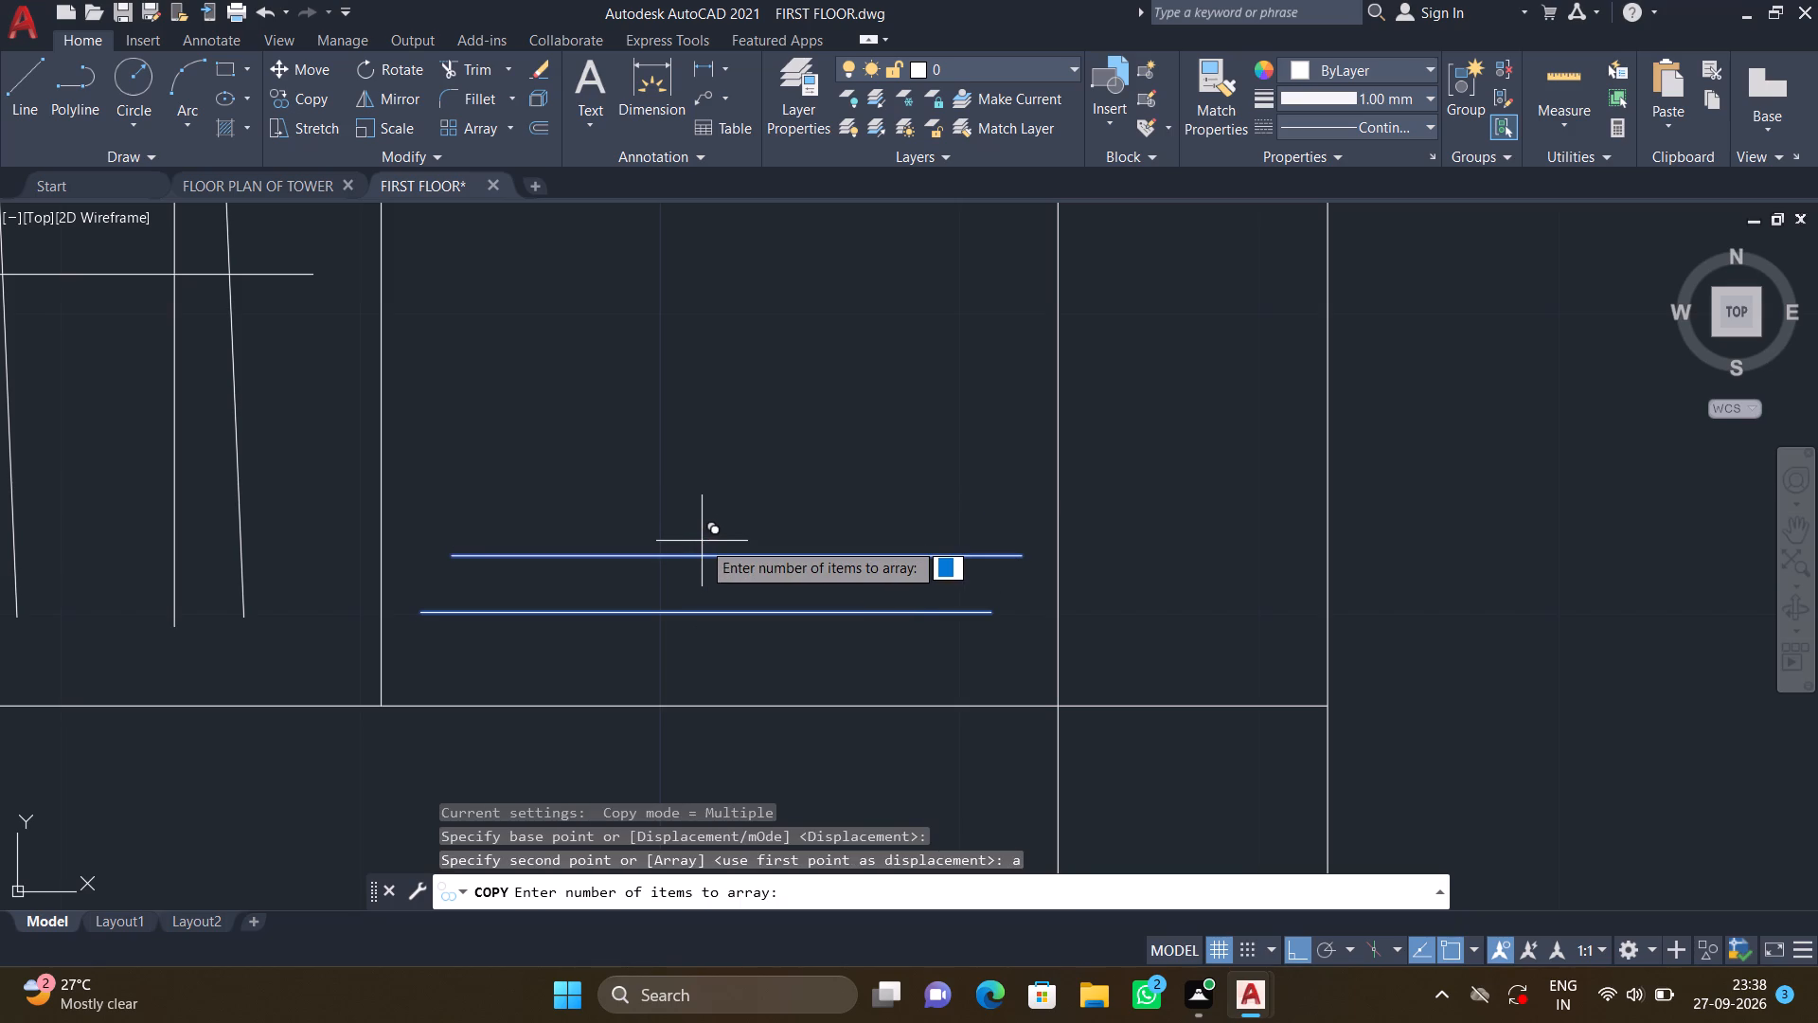
pyautogui.write('12')
pyautogui.press('Return')
pyautogui.scroll(-2, 704, 526)
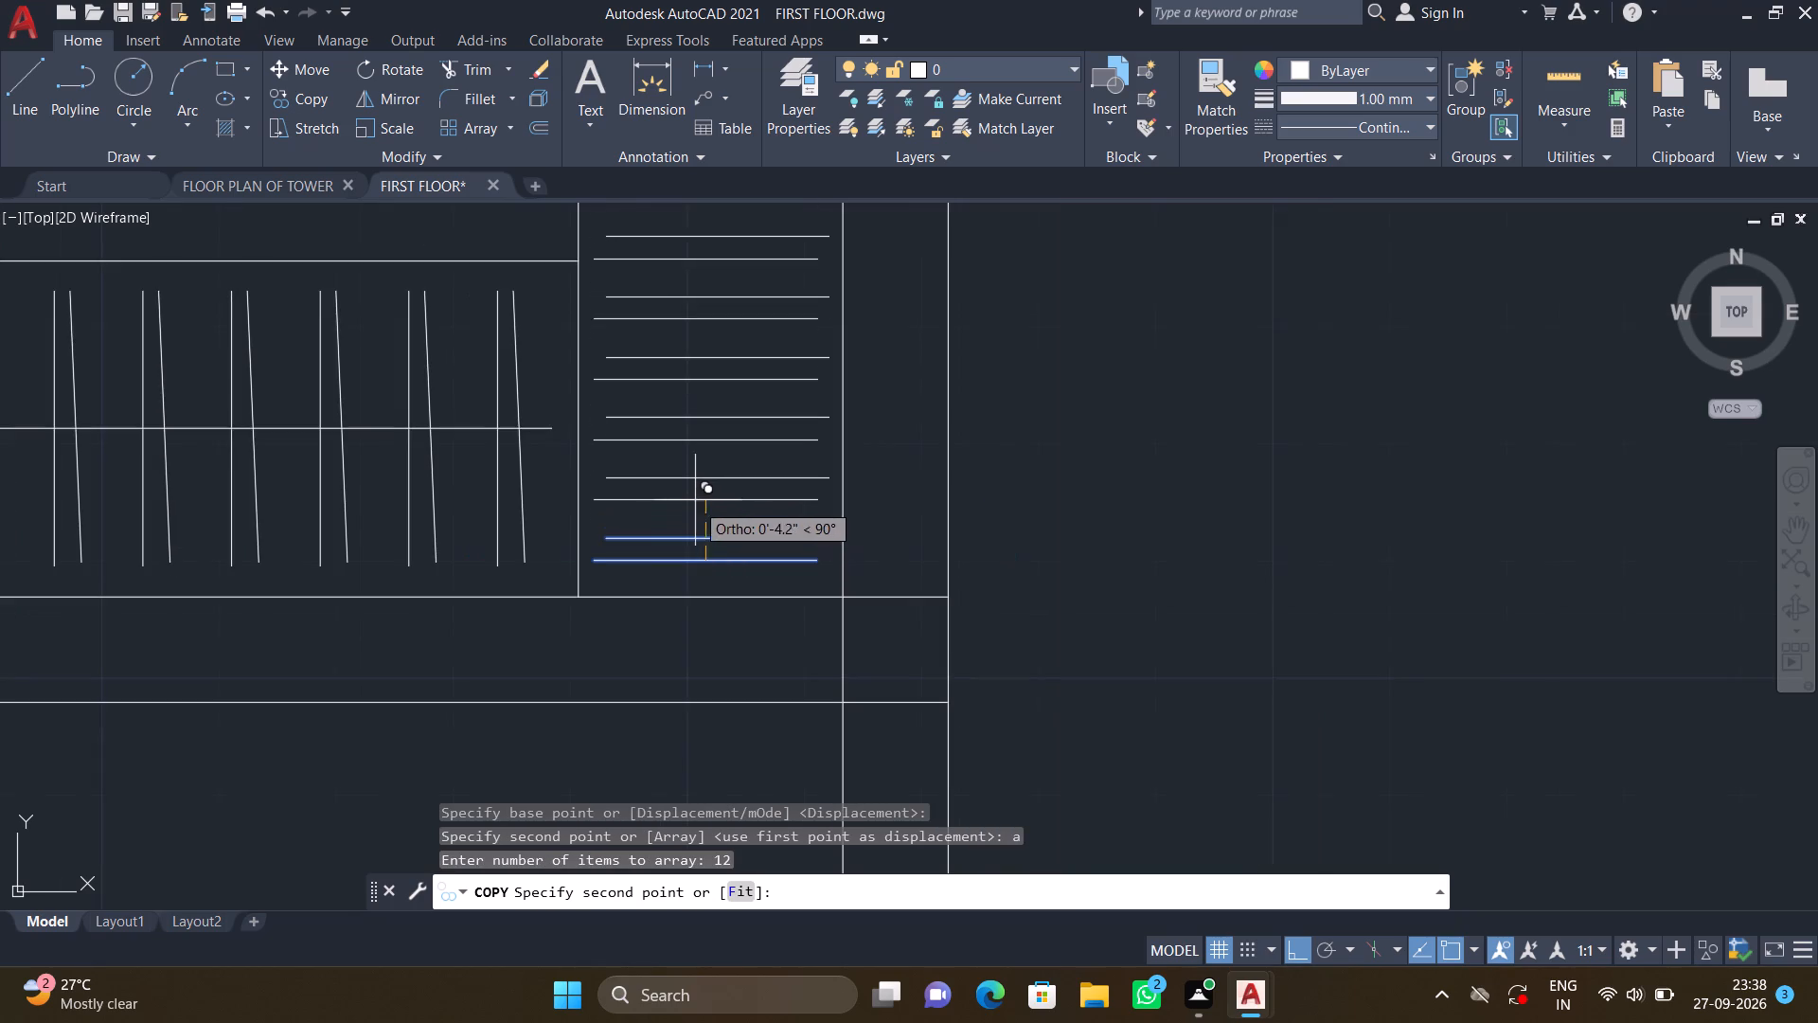
pyautogui.moveTo(694, 498); pyautogui.dragTo(729, 694, button='middle')
pyautogui.scroll(-2, 725, 675)
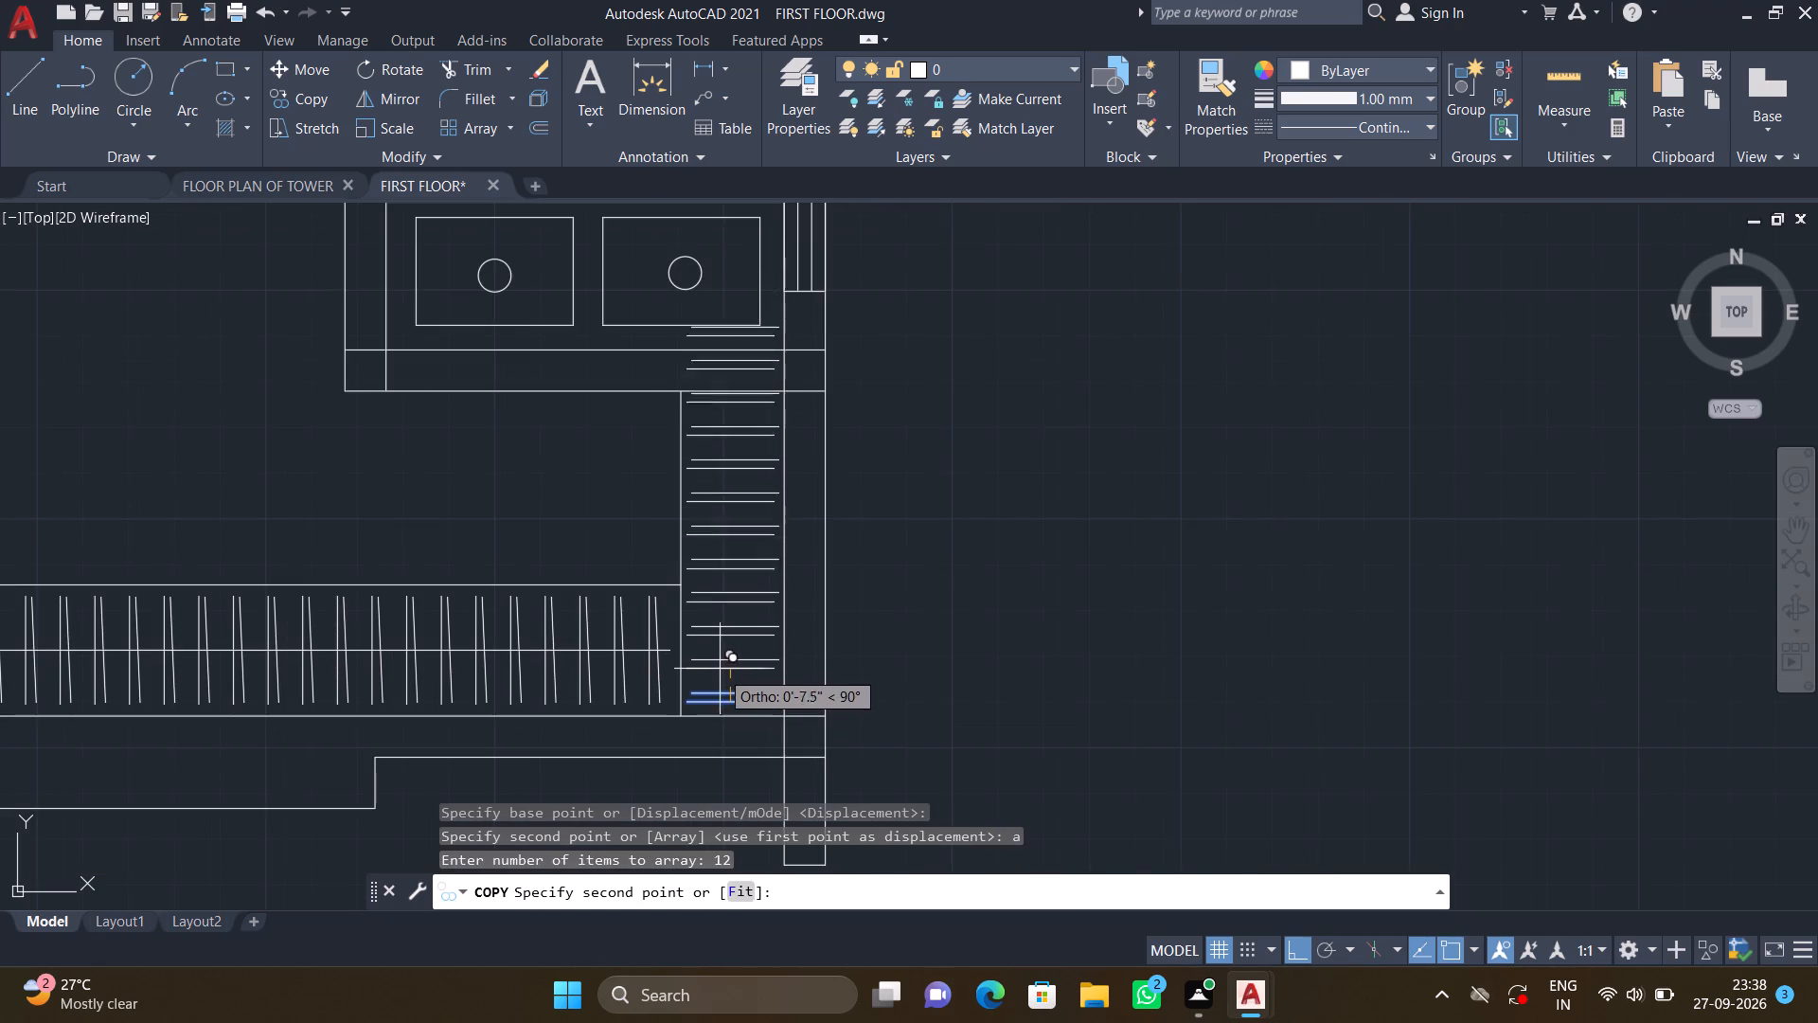
pyautogui.scroll(2, 712, 684)
pyautogui.scroll(-2, 714, 680)
pyautogui.moveTo(714, 678); pyautogui.dragTo(726, 754, button='middle')
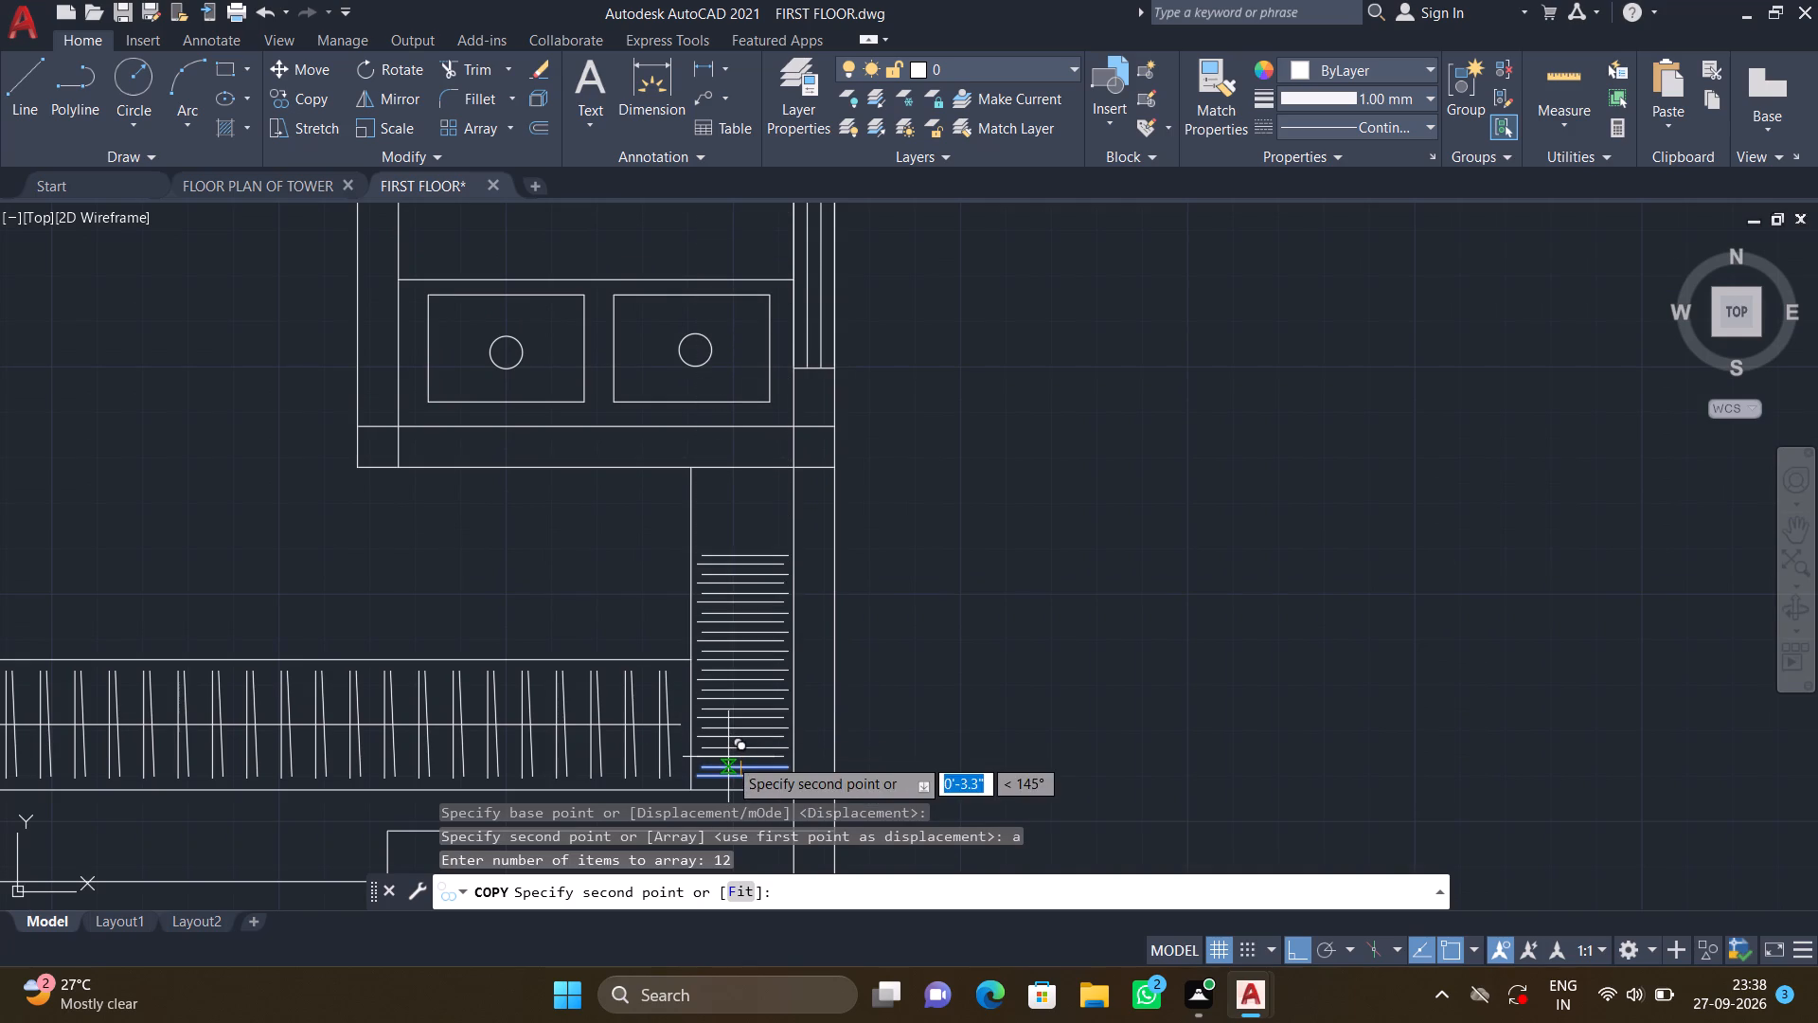
pyautogui.scroll(1, 732, 754)
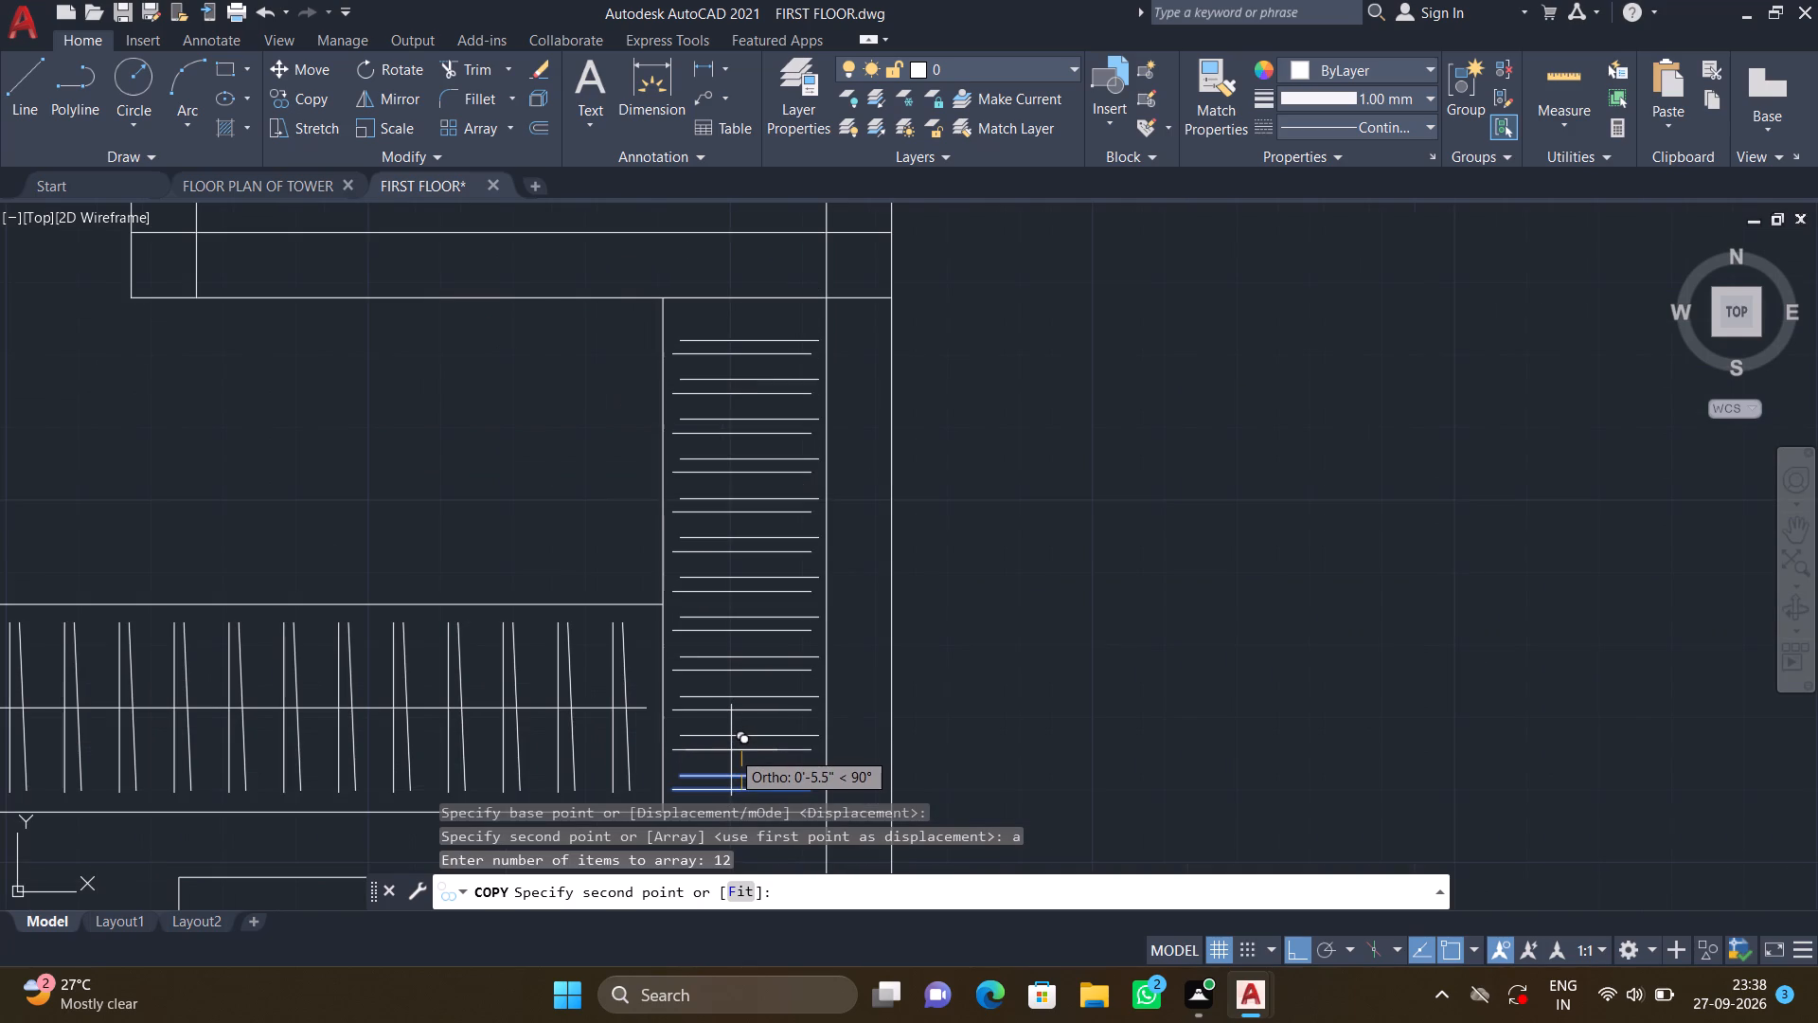
pyautogui.click(731, 747)
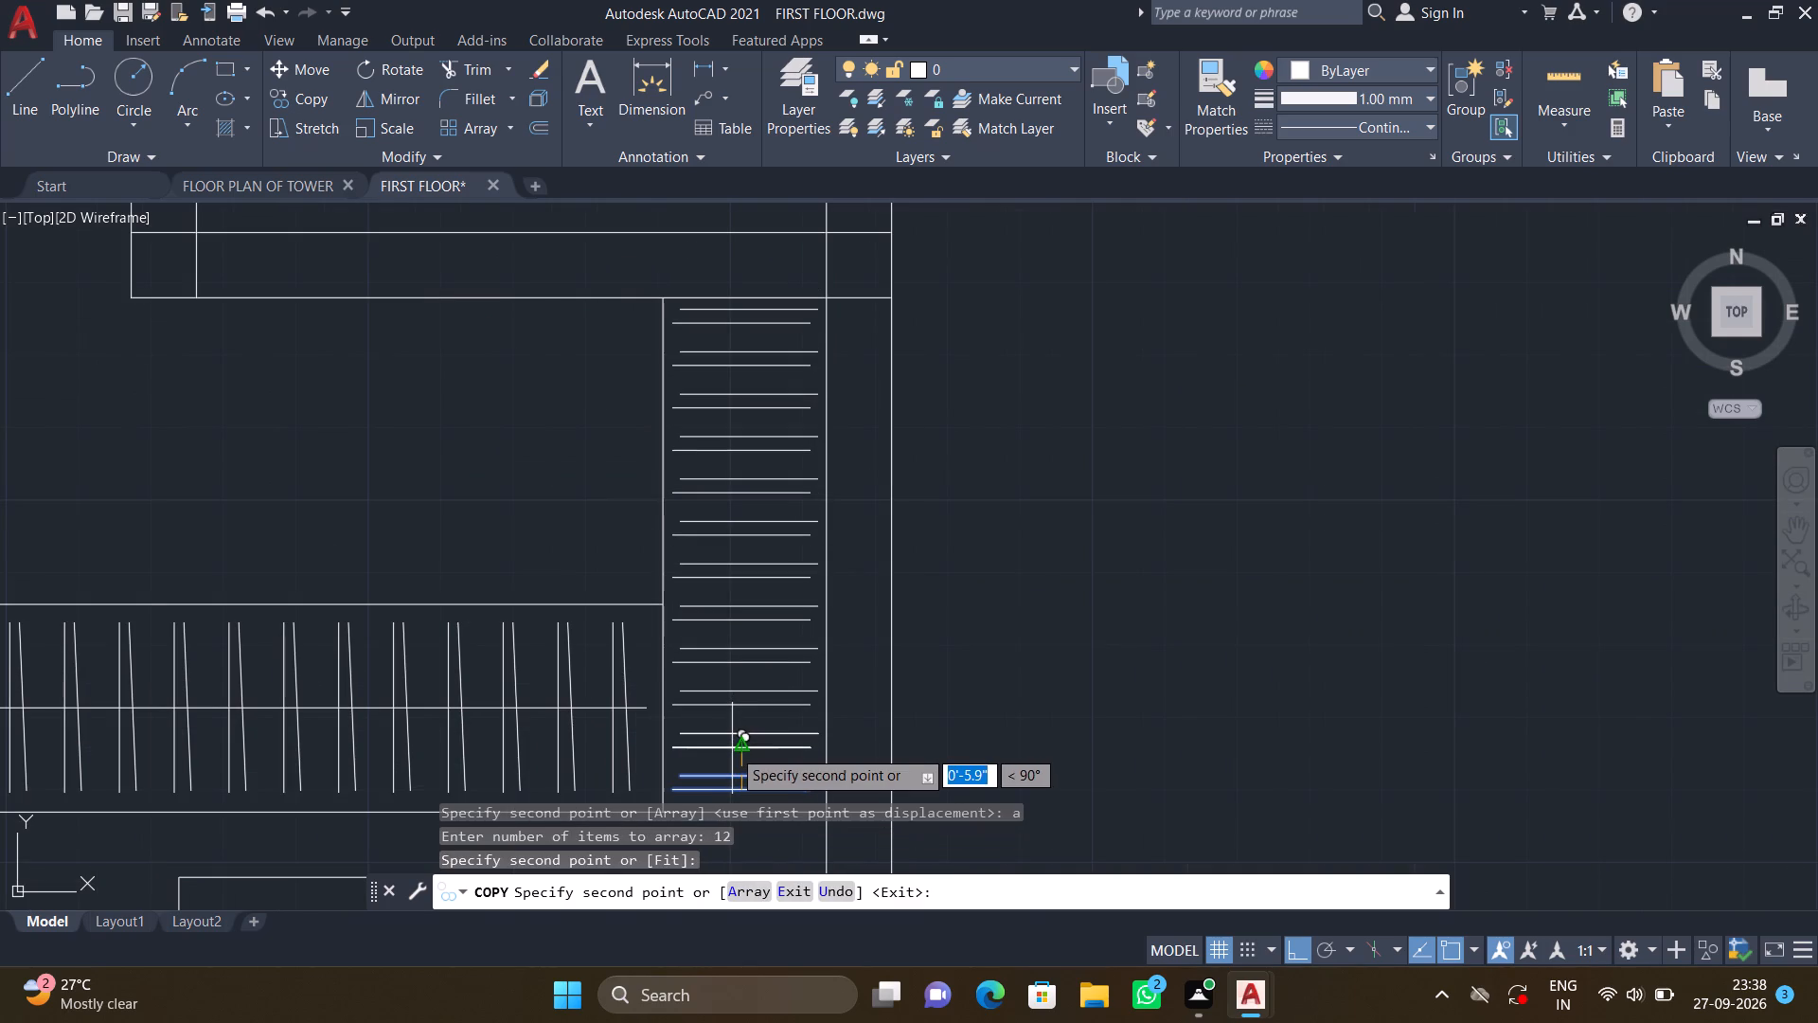
pyautogui.press('Return')
# Draw a vertical hanging rod about 5'-9" long through the middle of the hanger lines in the narrow wardrobe strip.
pyautogui.scroll(-1, 732, 748)
pyautogui.moveTo(748, 783); pyautogui.dragTo(821, 736, button='middle')
pyautogui.scroll(4, 824, 735)
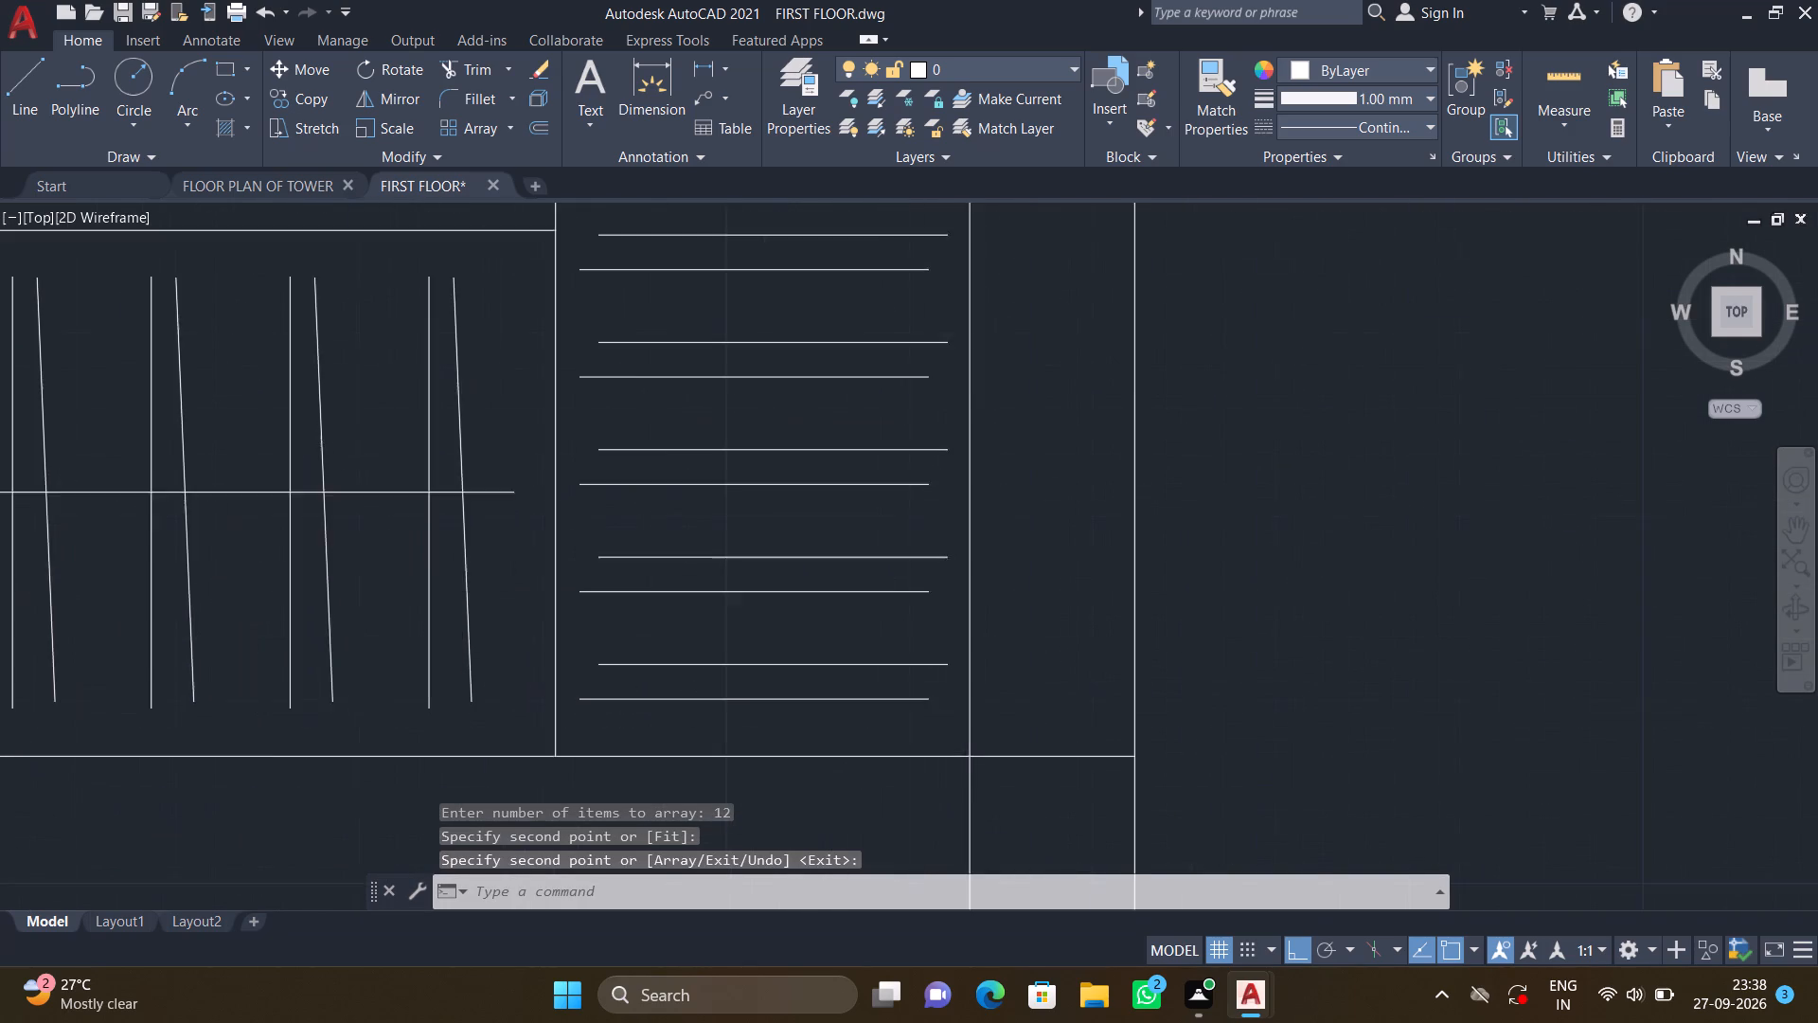
pyautogui.press('l')
pyautogui.press('Return')
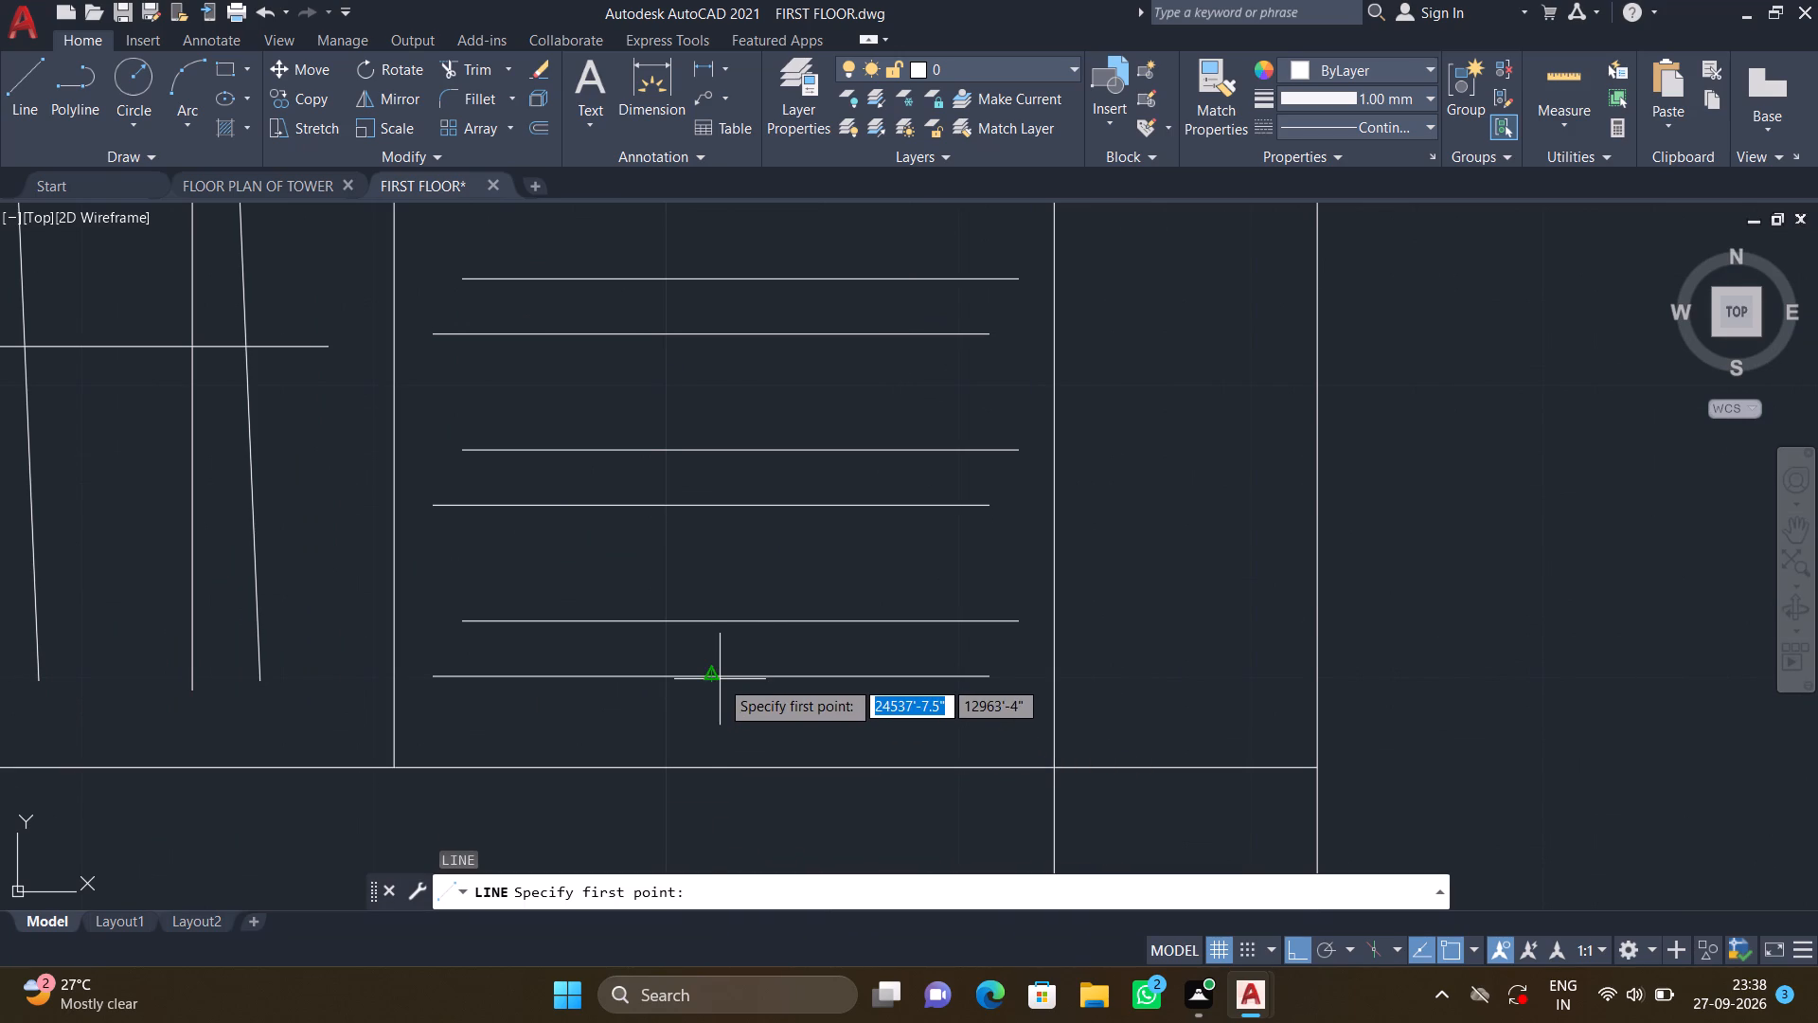
pyautogui.click(708, 729)
pyautogui.scroll(-3, 713, 613)
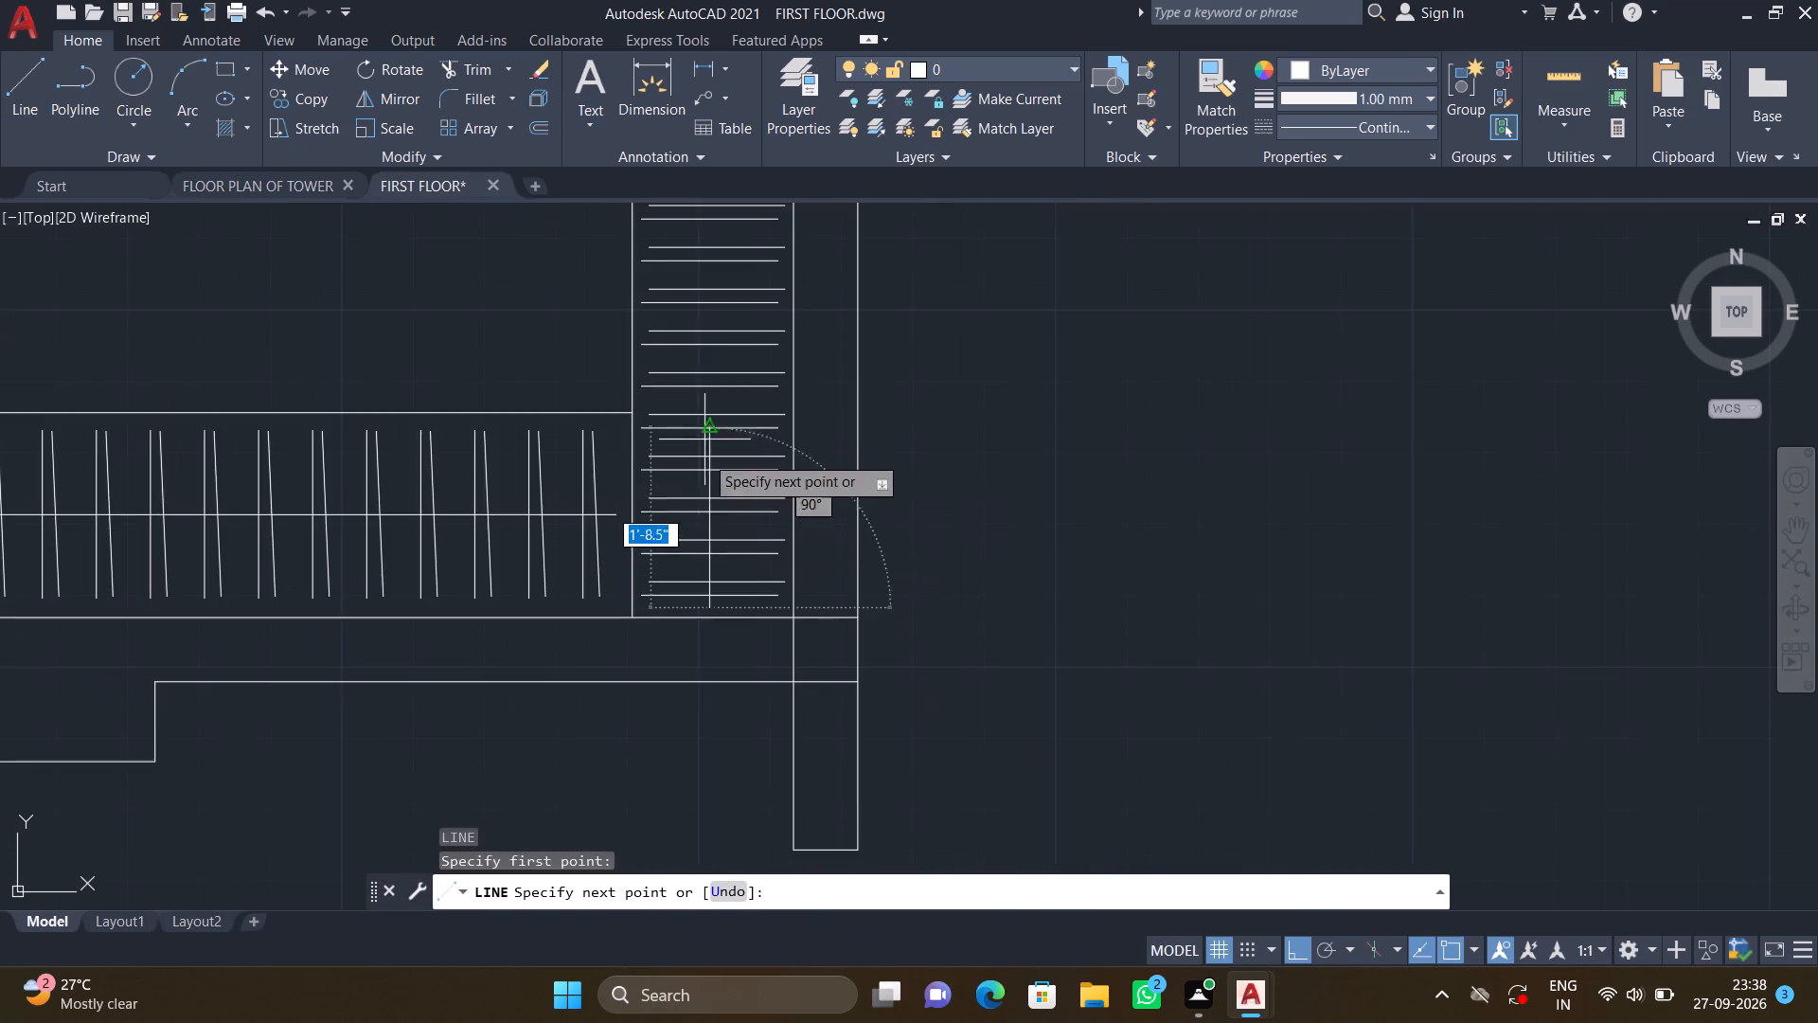
pyautogui.moveTo(708, 385); pyautogui.dragTo(699, 594, button='middle')
pyautogui.scroll(4, 675, 392)
pyautogui.moveTo(688, 334); pyautogui.dragTo(686, 346, button='middle')
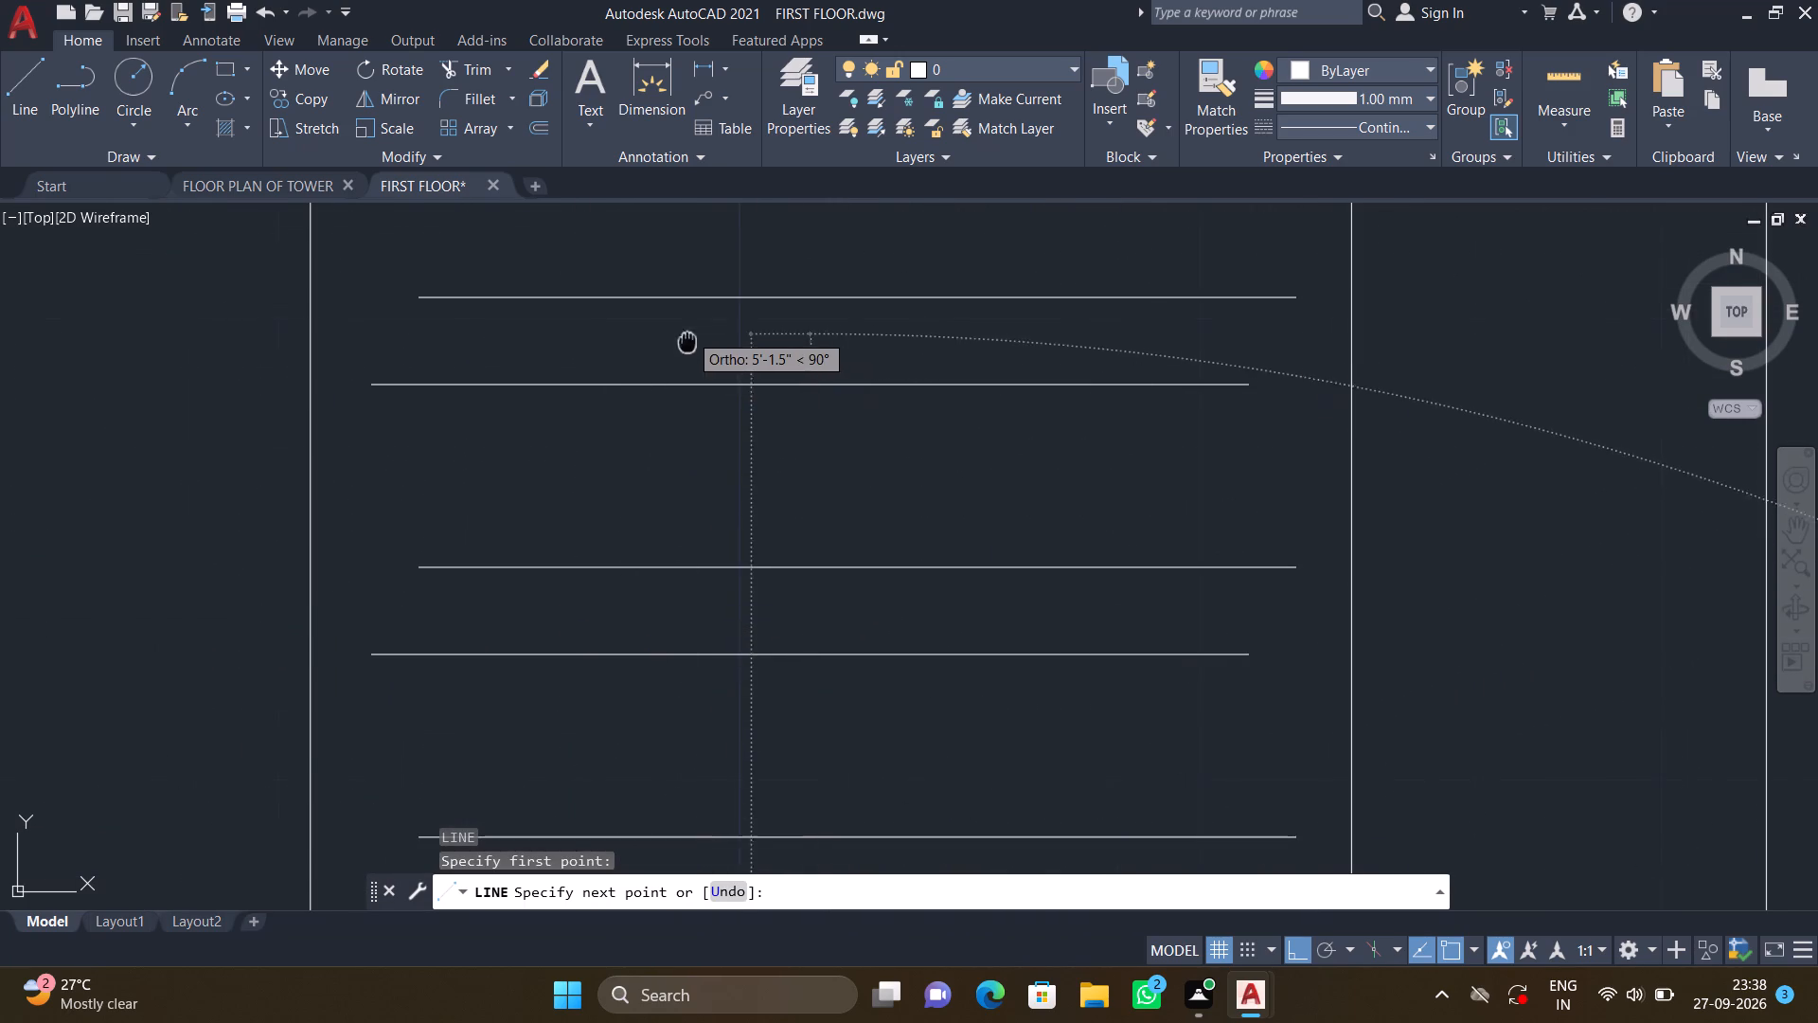
pyautogui.moveTo(686, 346); pyautogui.dragTo(684, 618, button='middle')
pyautogui.scroll(-1, 717, 470)
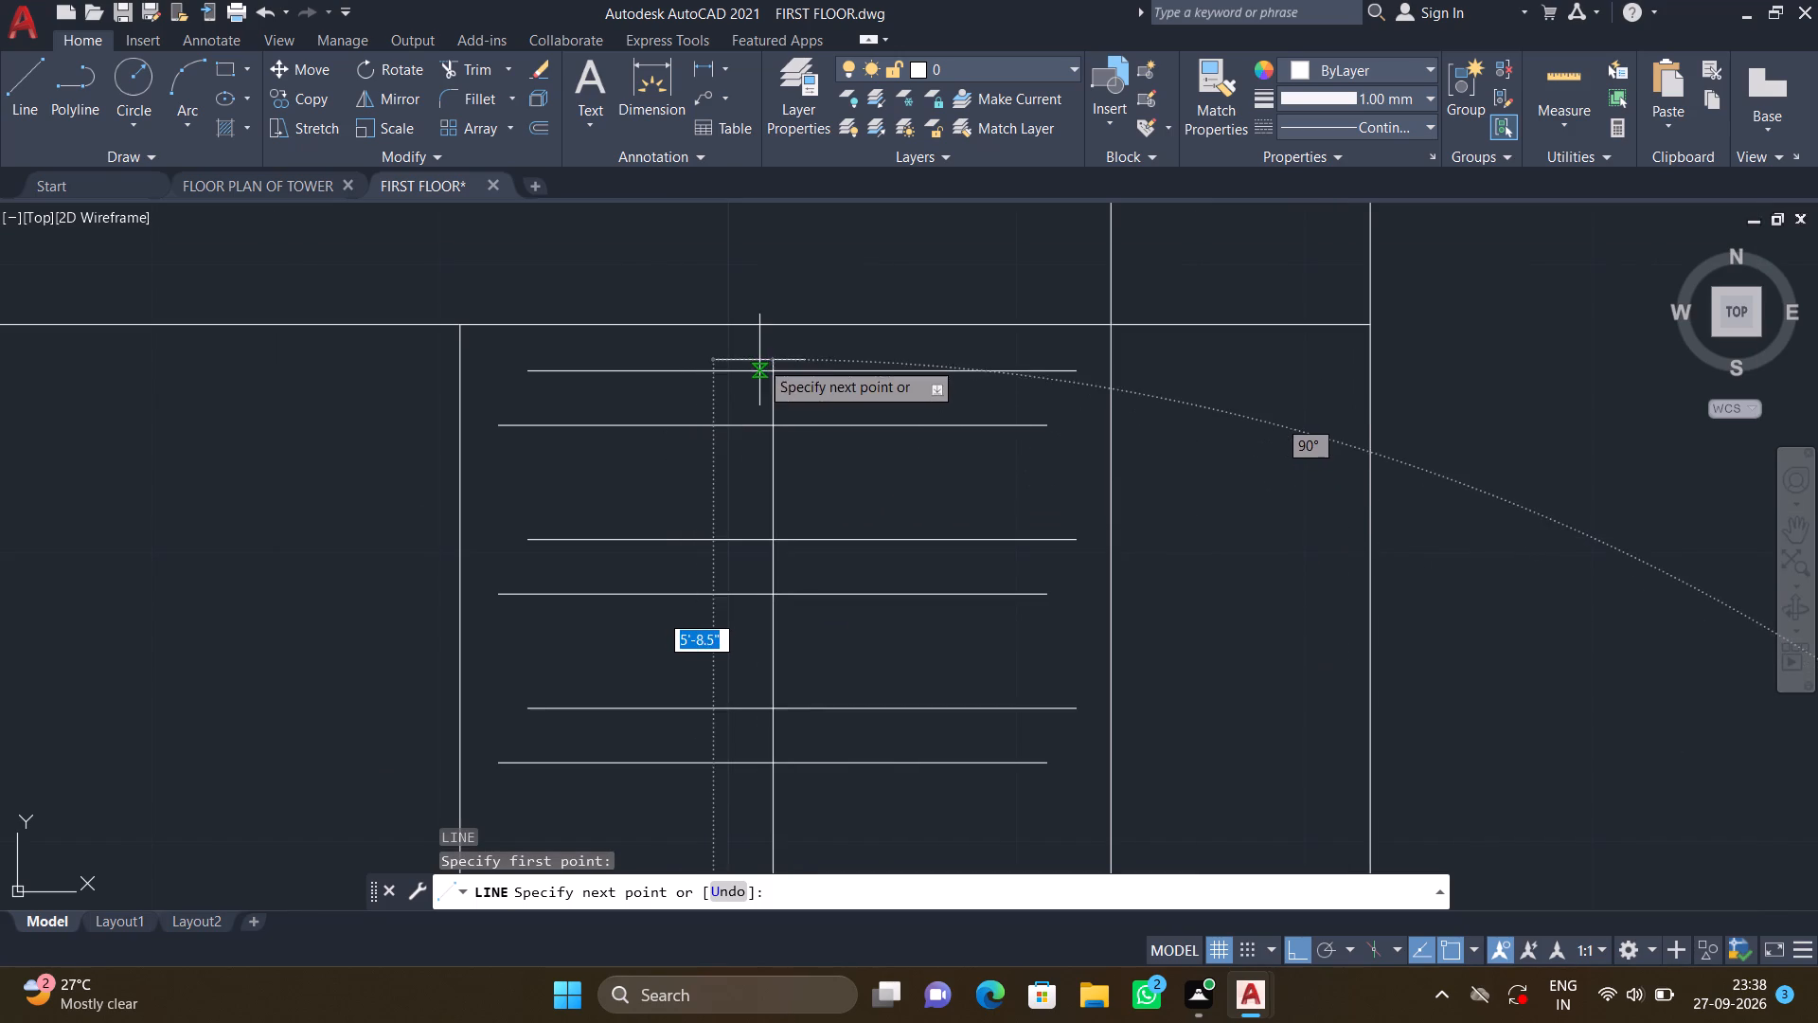
pyautogui.click(770, 342)
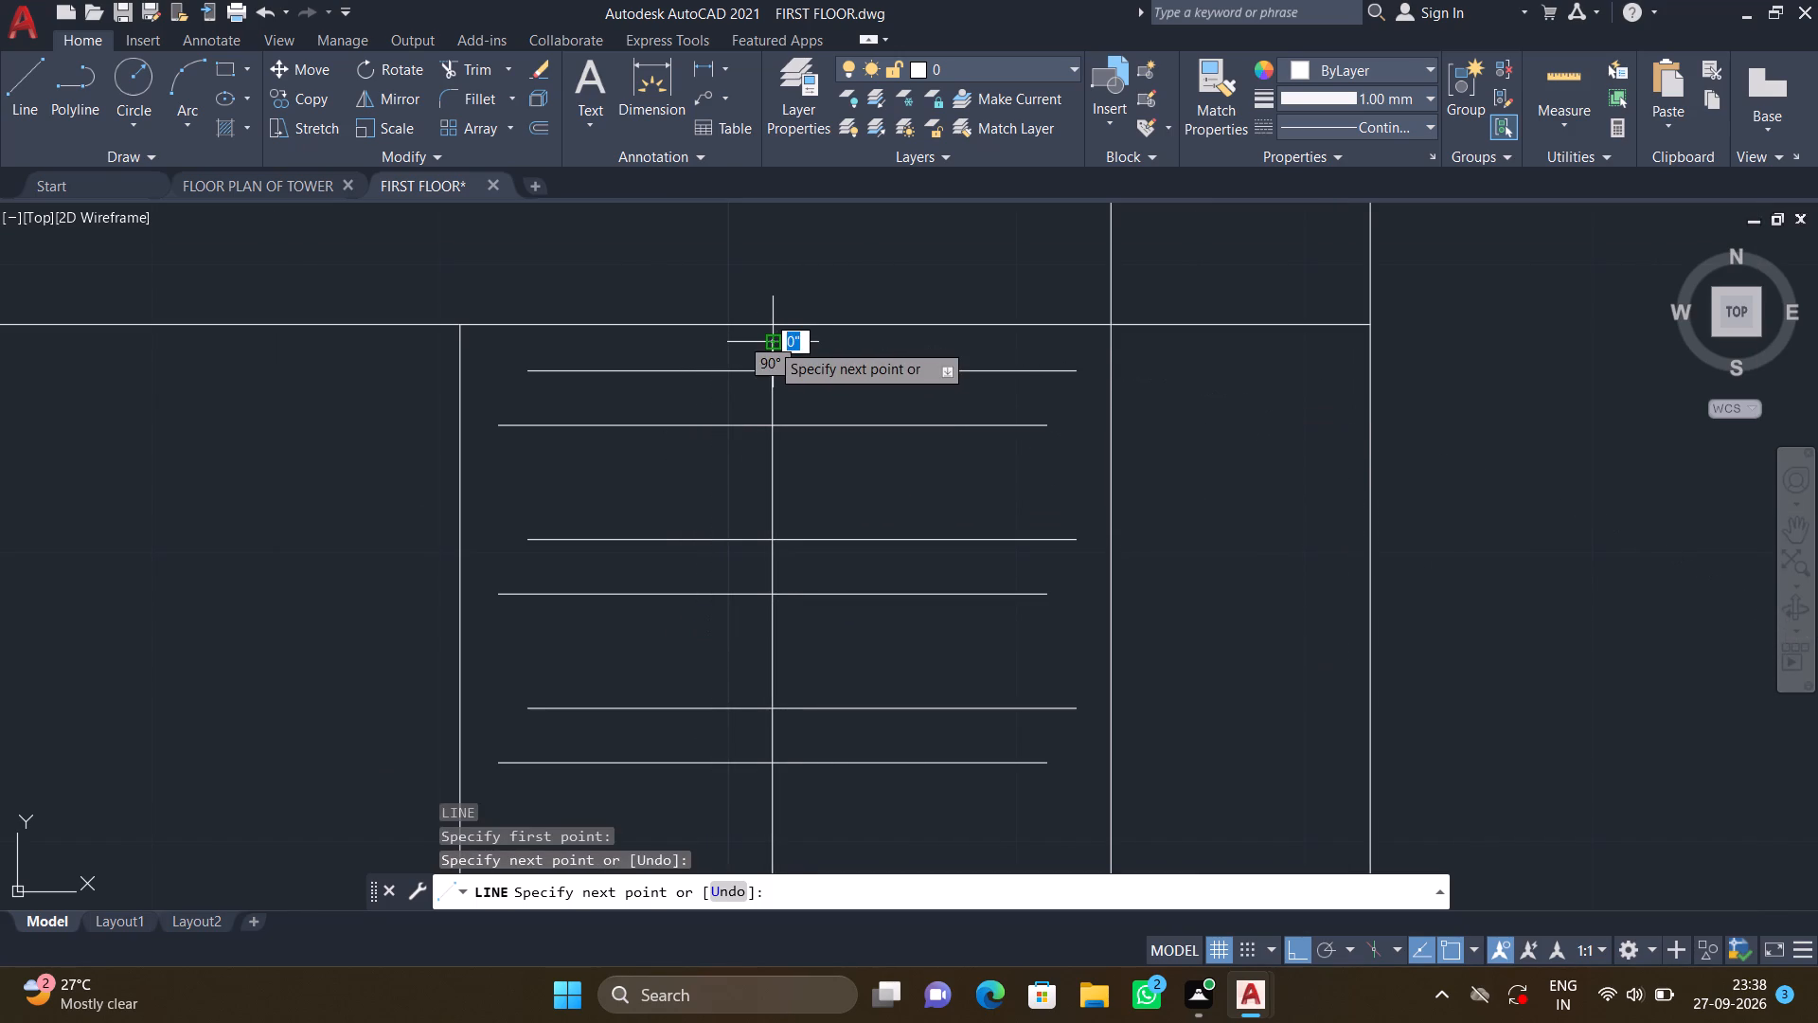
pyautogui.press('Return')
# Draw a vertical hanger line about 2' long at the left end of the horizontal wardrobe strip beside the lower-left bathroom.
pyautogui.scroll(-5, 705, 405)
pyautogui.moveTo(595, 467); pyautogui.dragTo(666, 485, button='middle')
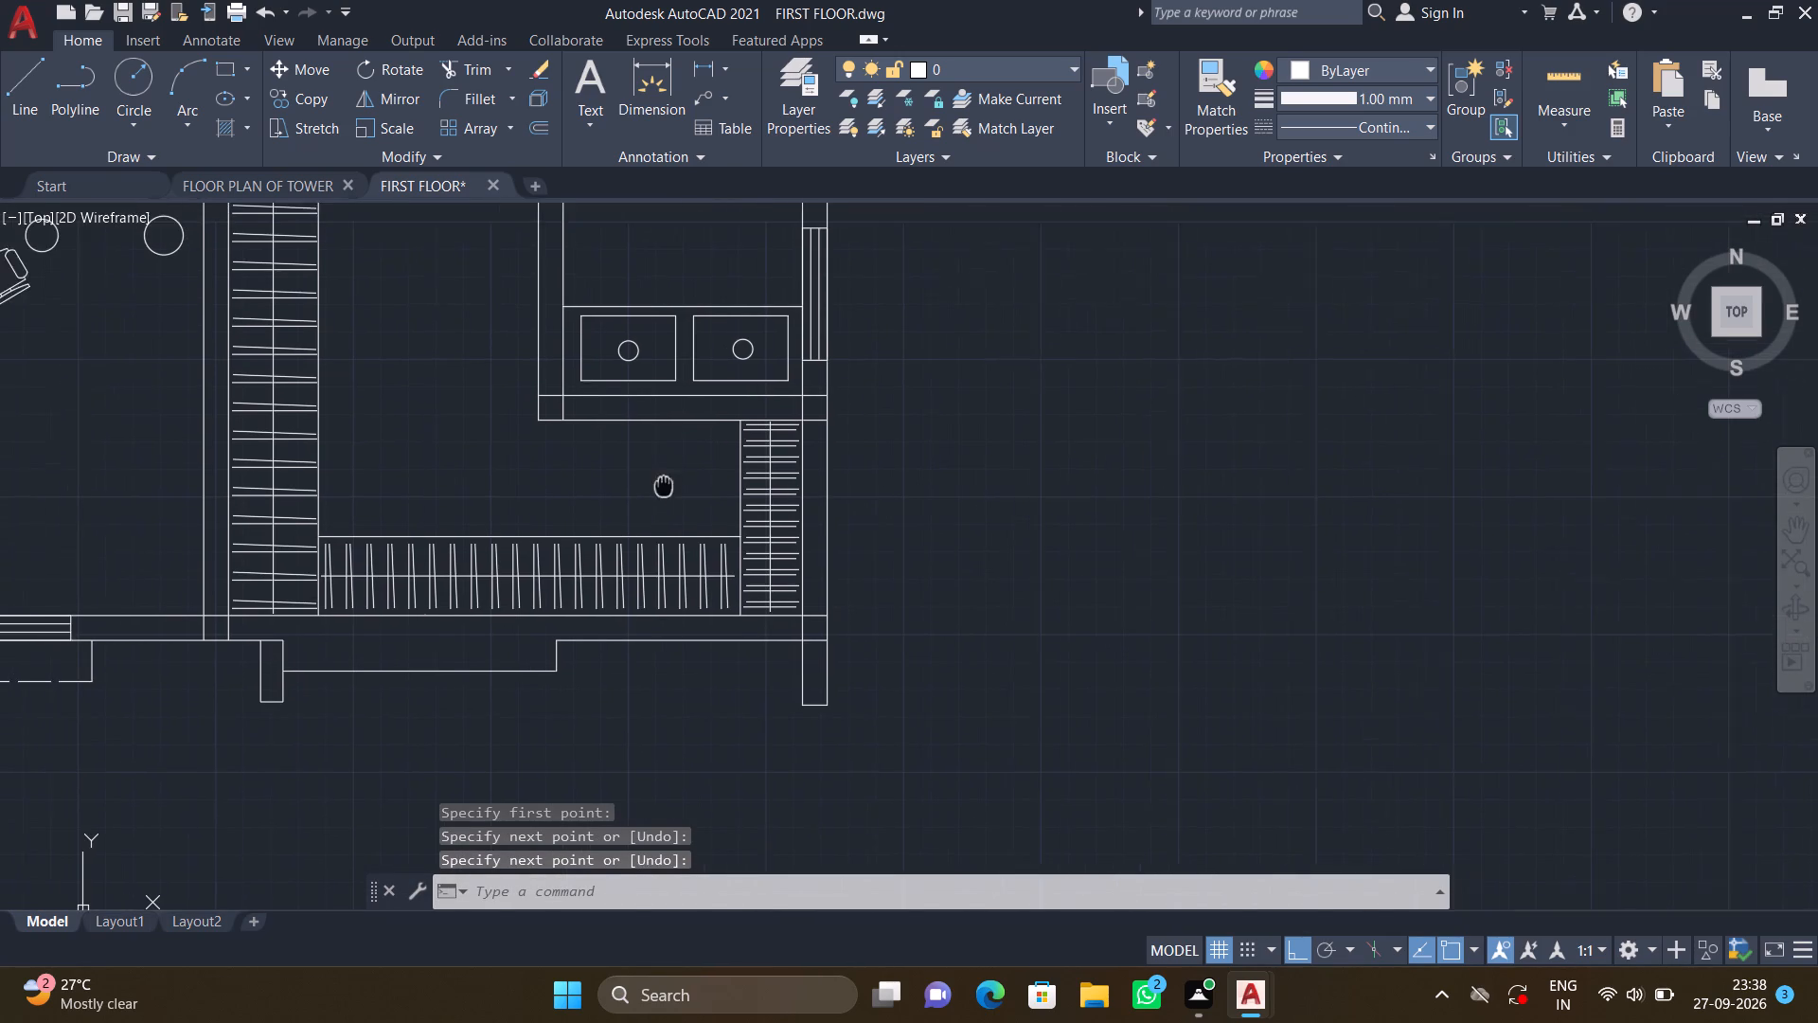
pyautogui.moveTo(666, 485); pyautogui.dragTo(666, 484, button='middle')
pyautogui.scroll(-1, 658, 472)
pyautogui.moveTo(657, 496); pyautogui.dragTo(767, 560, button='middle')
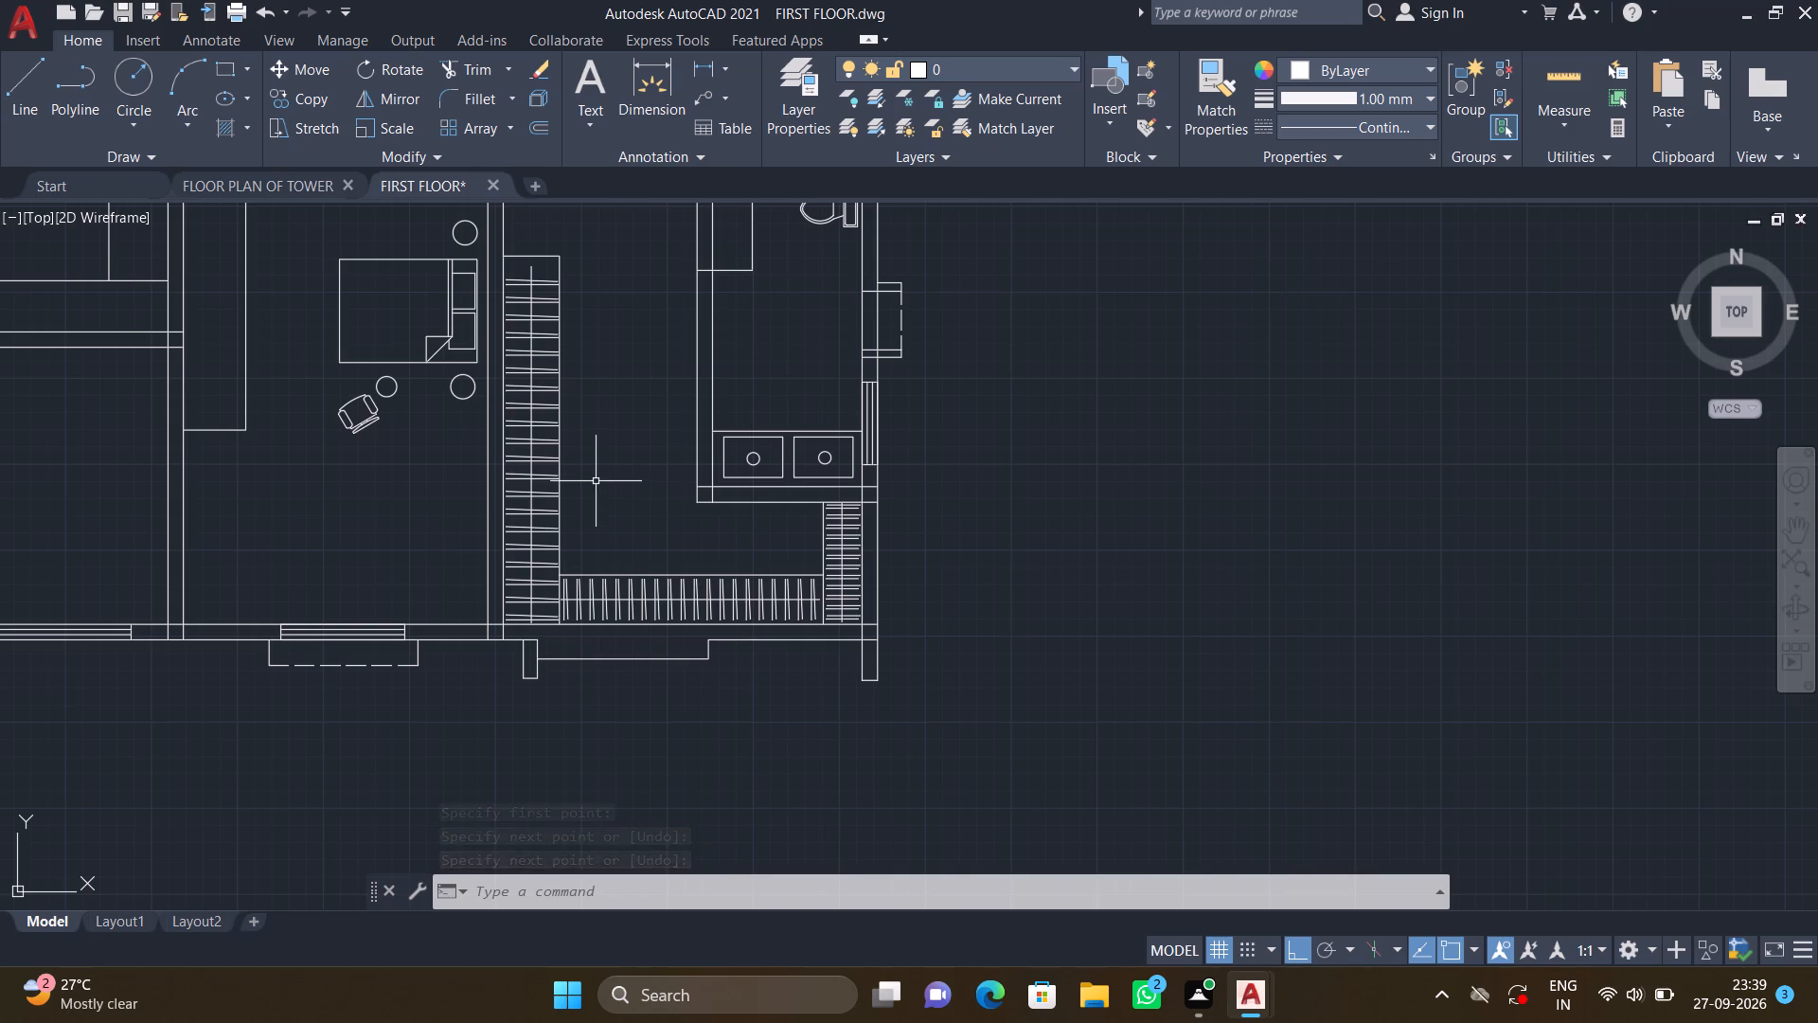
pyautogui.scroll(-1, 579, 458)
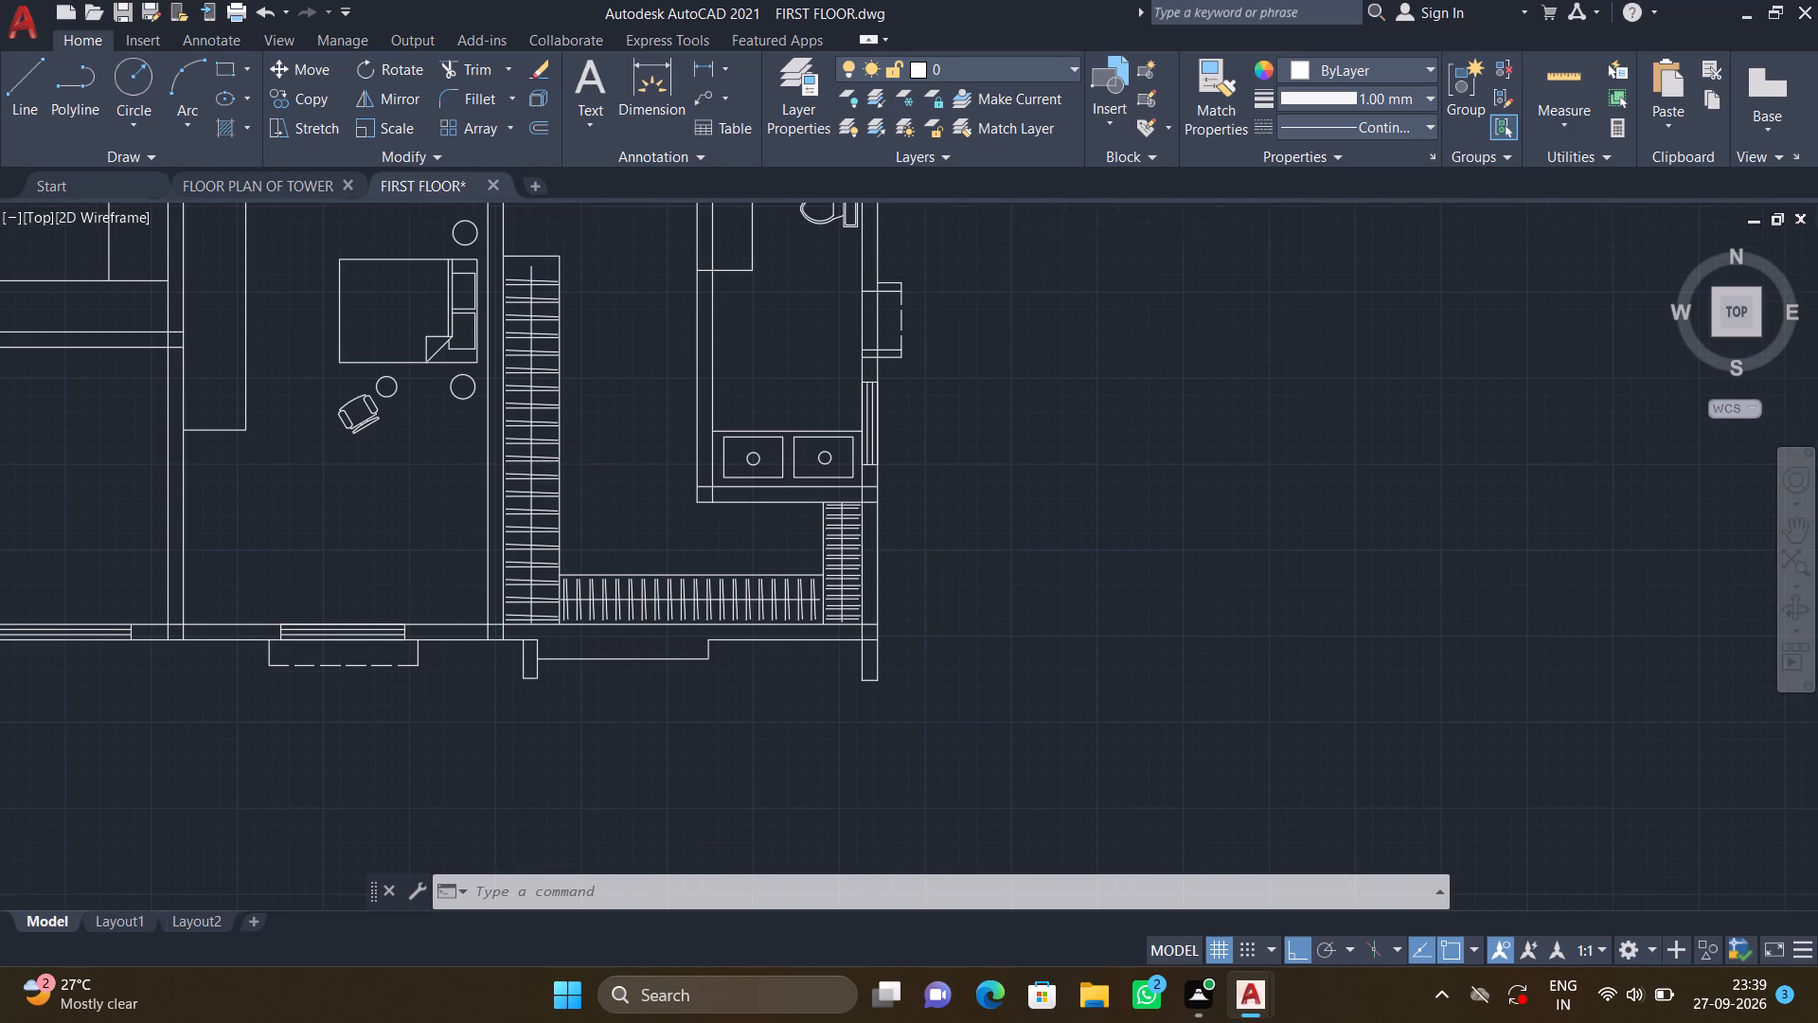
pyautogui.scroll(-1, 579, 458)
pyautogui.moveTo(509, 495); pyautogui.dragTo(698, 545, button='middle')
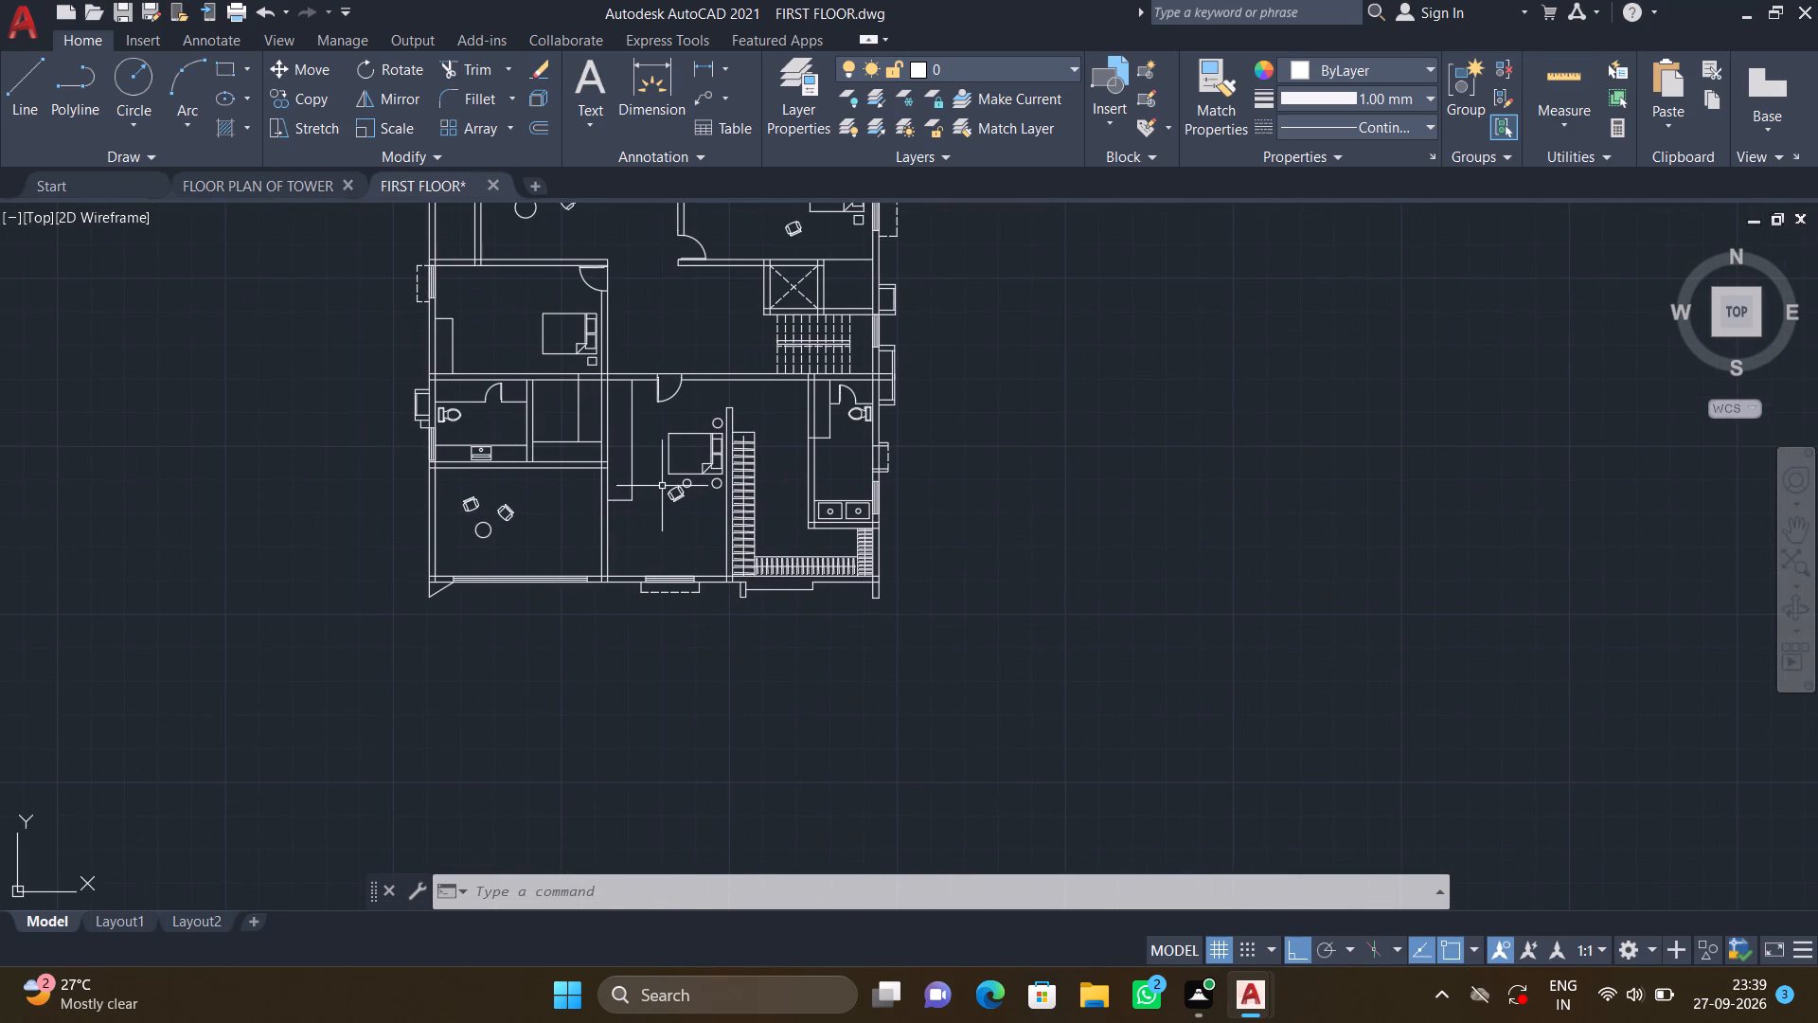
pyautogui.scroll(-1, 656, 464)
pyautogui.moveTo(653, 448); pyautogui.dragTo(650, 479, button='middle')
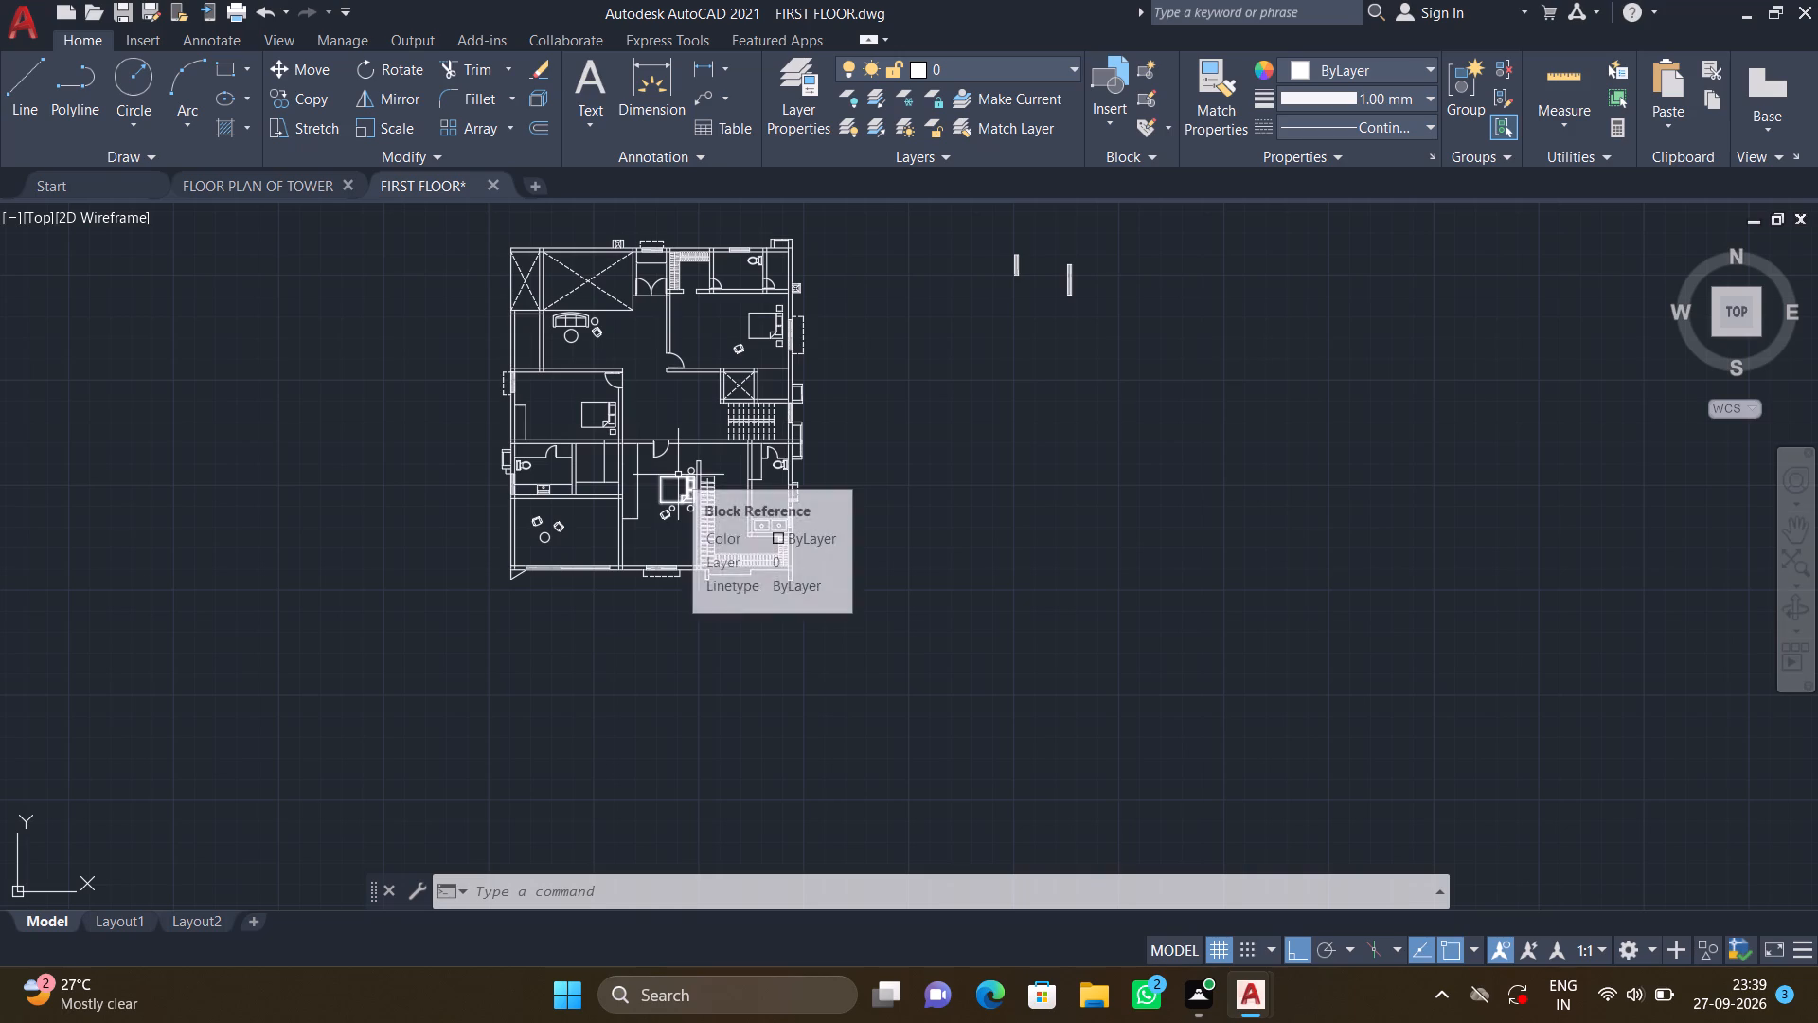
pyautogui.moveTo(554, 488); pyautogui.dragTo(679, 502, button='middle')
pyautogui.scroll(5, 704, 494)
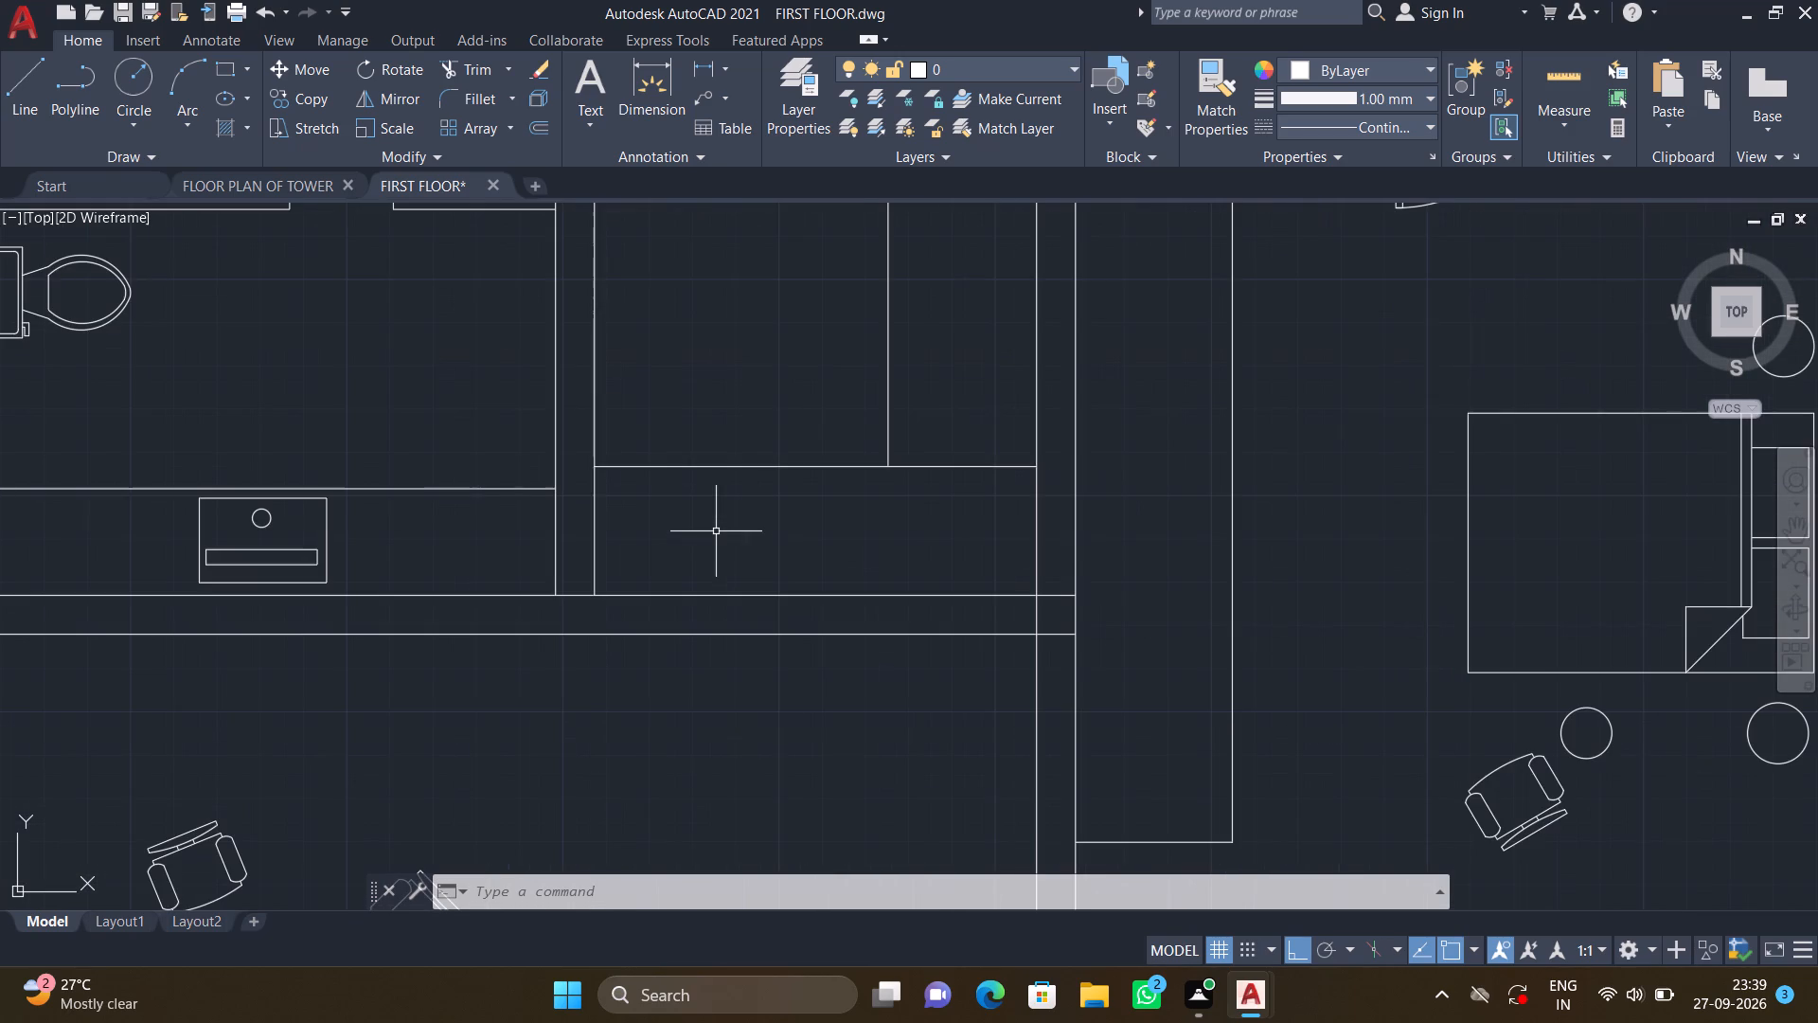
pyautogui.press('l')
pyautogui.press('Return')
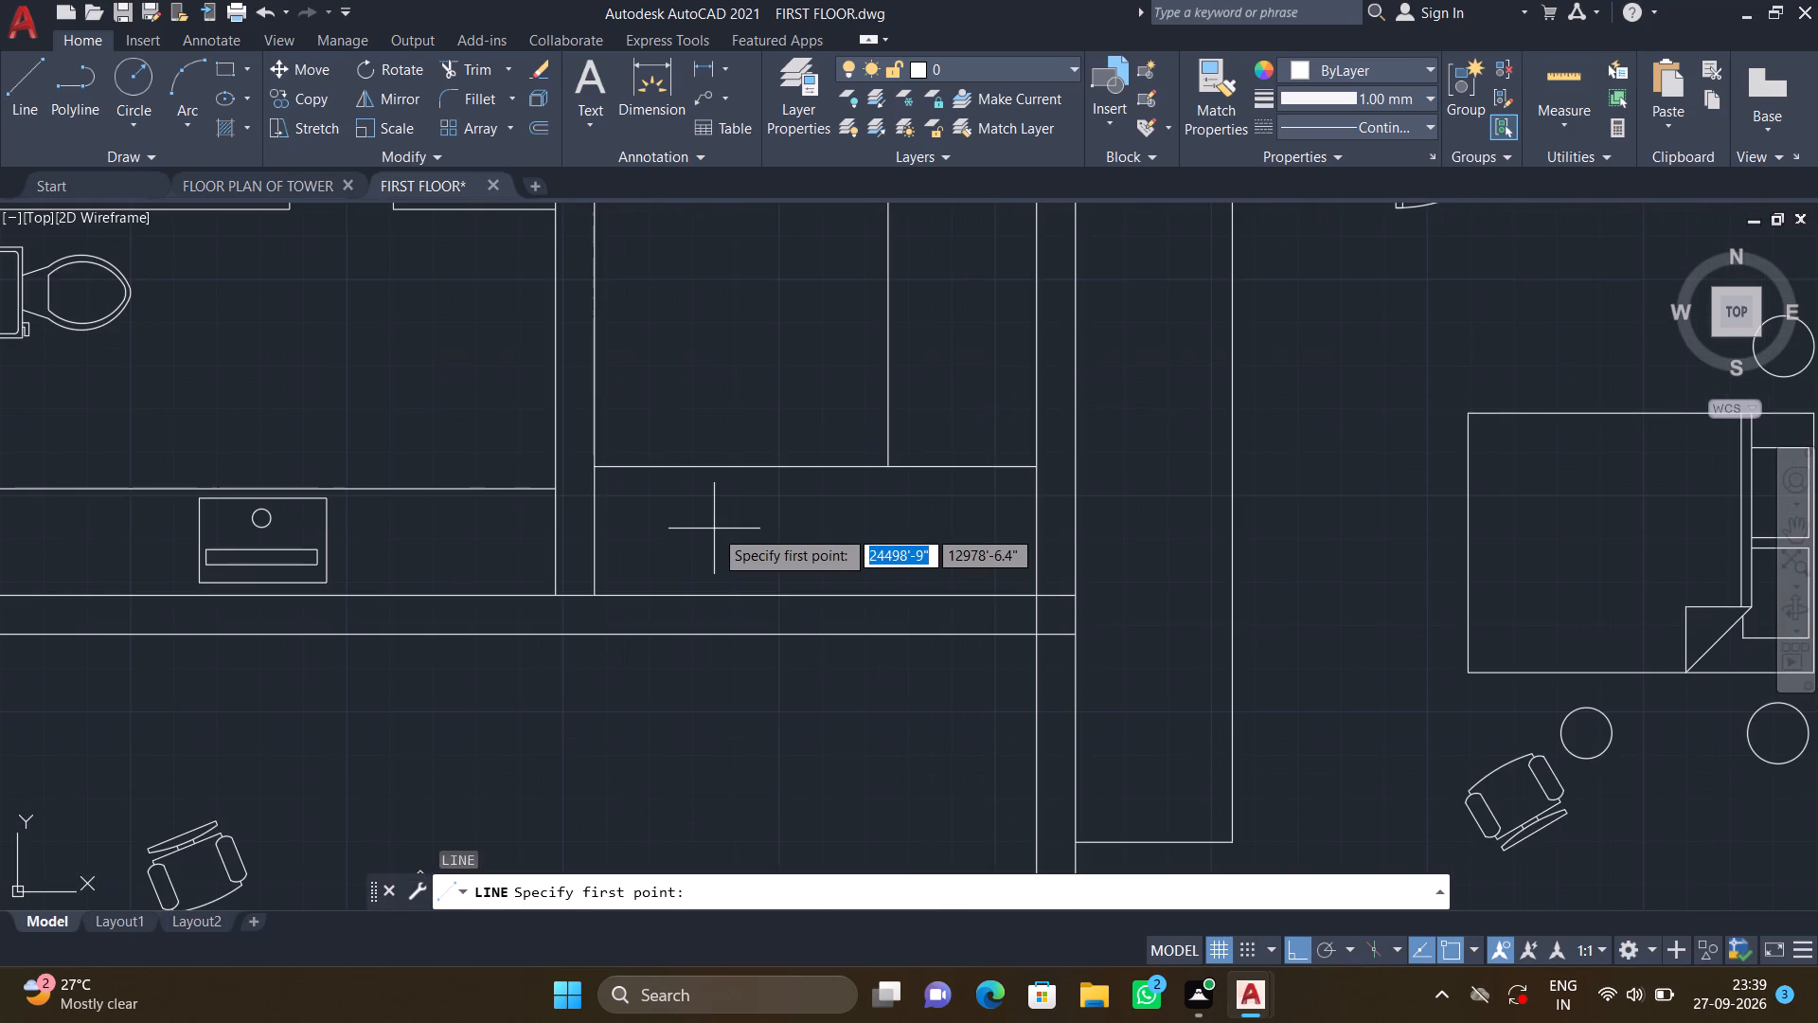
pyautogui.scroll(2, 599, 566)
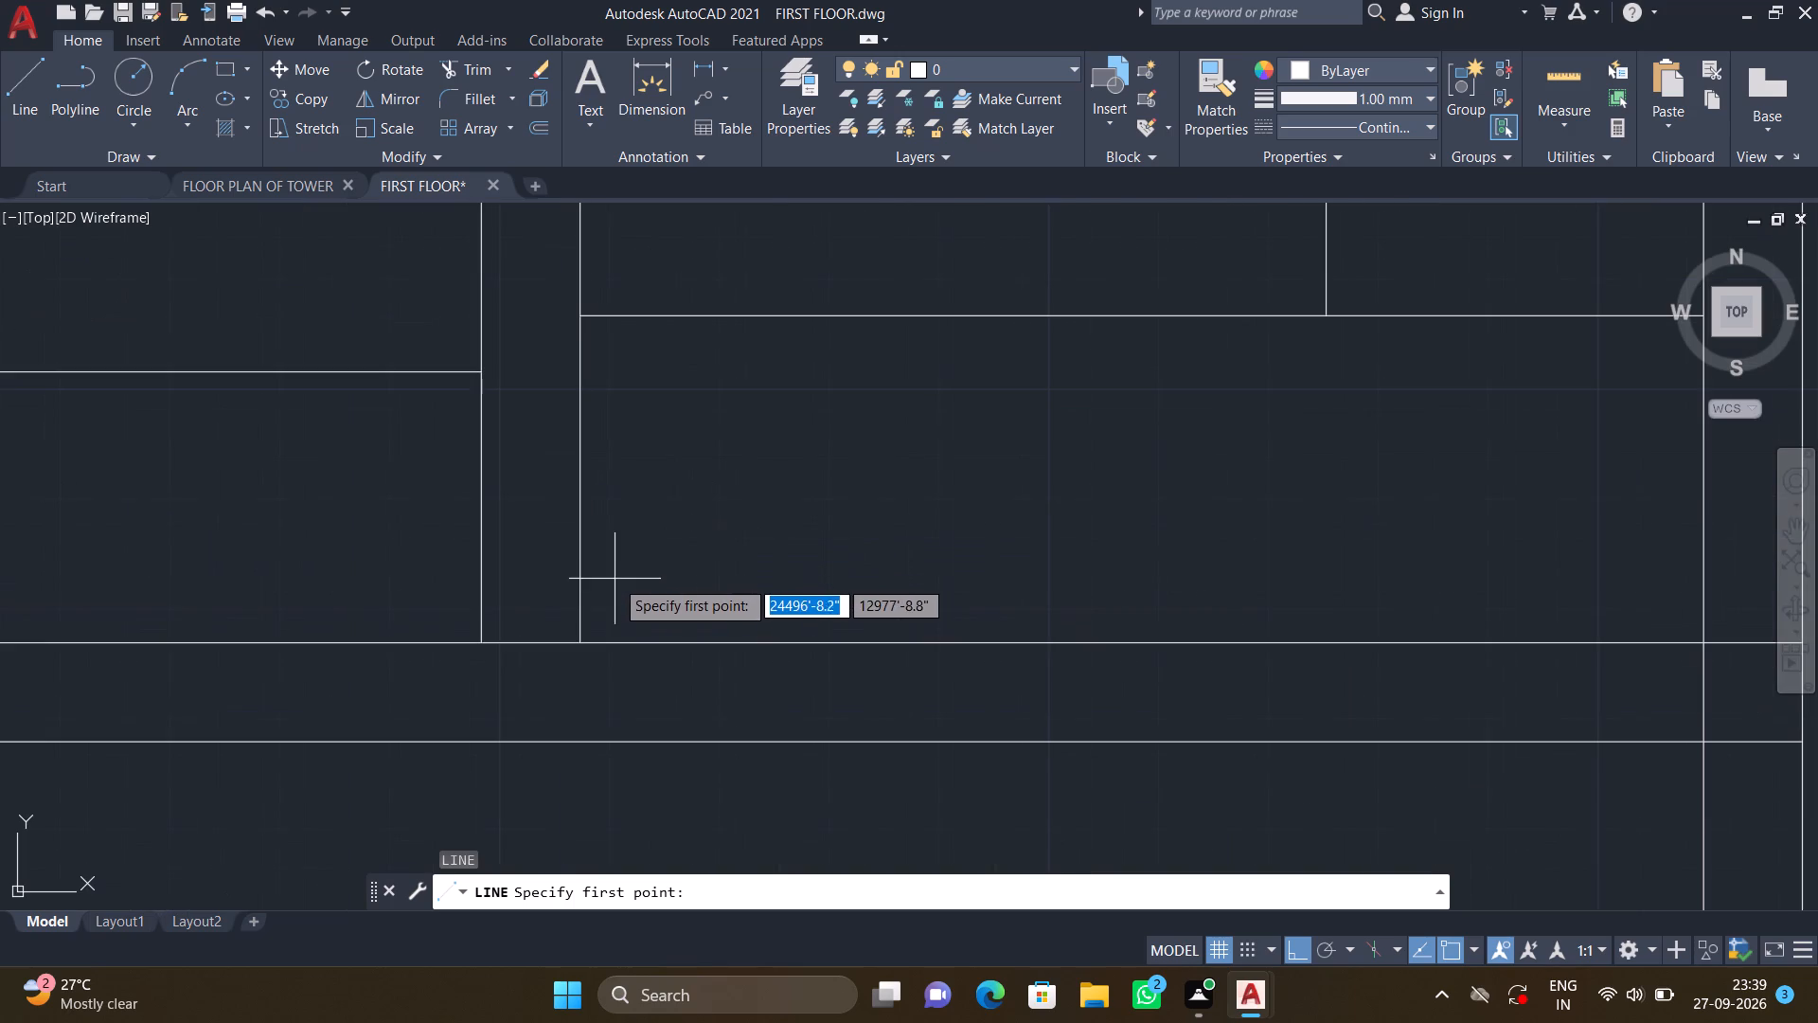
pyautogui.click(611, 610)
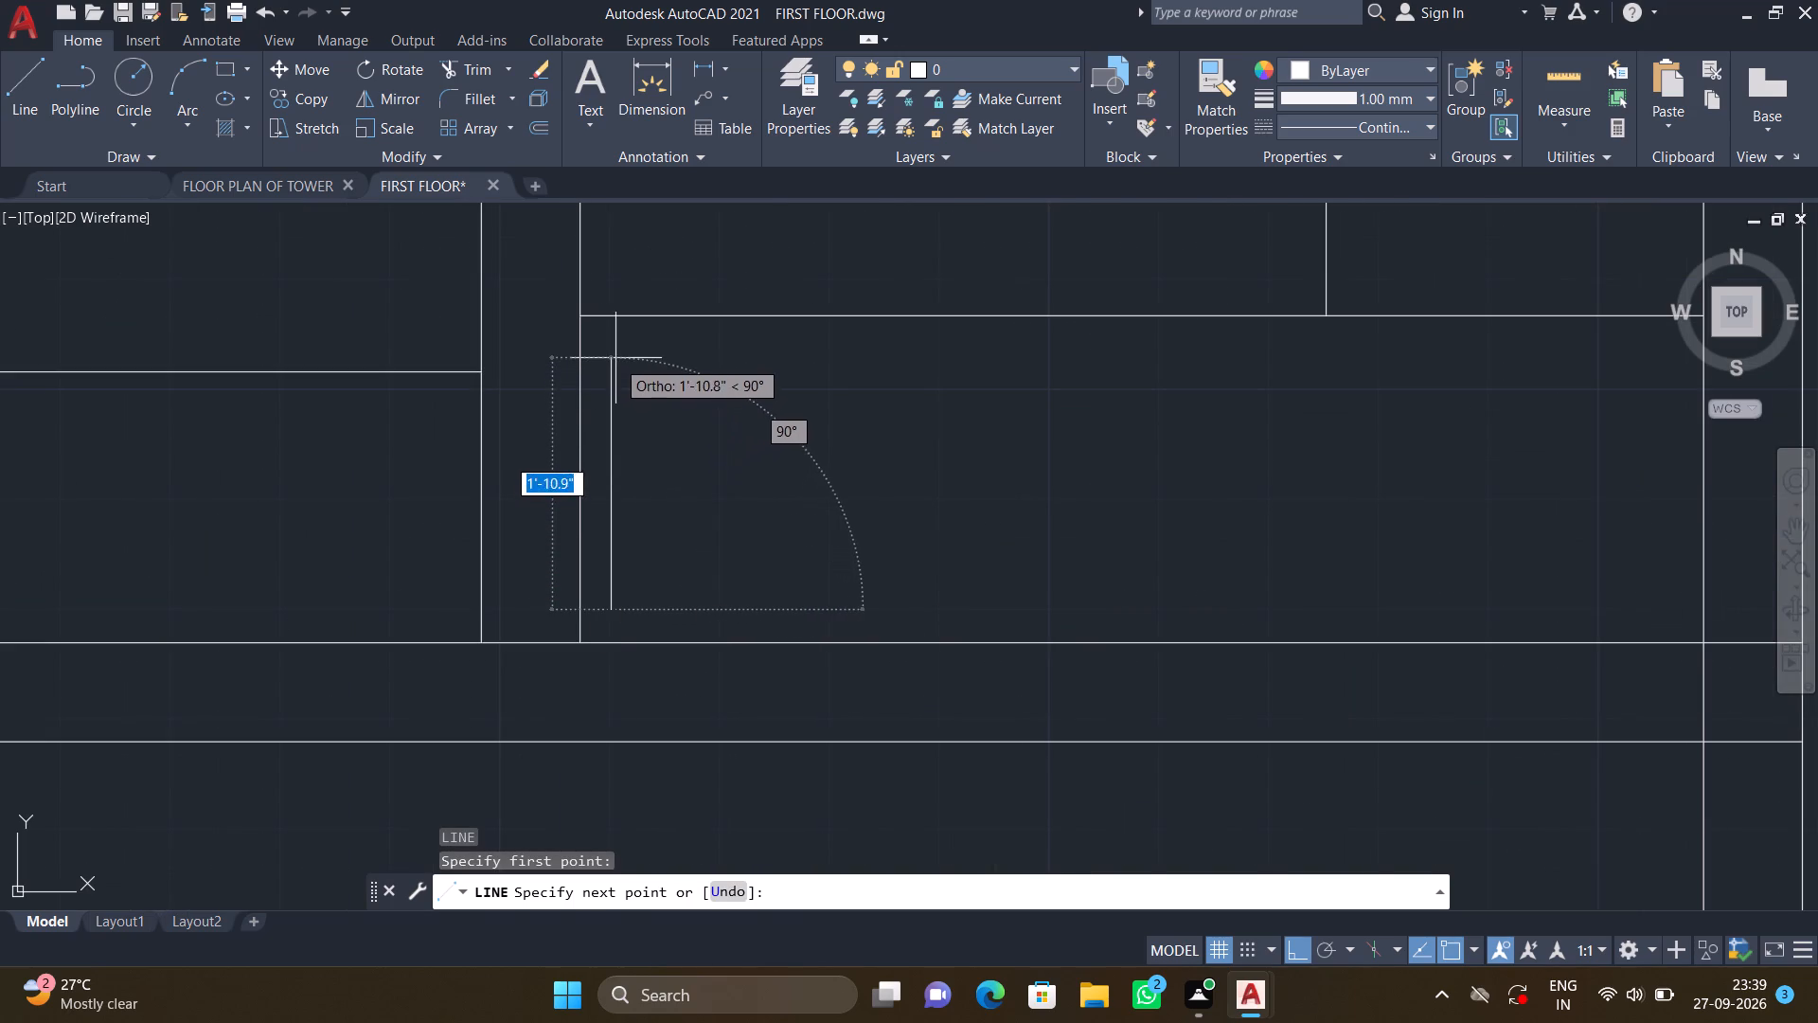
pyautogui.click(611, 340)
pyautogui.press('Return')
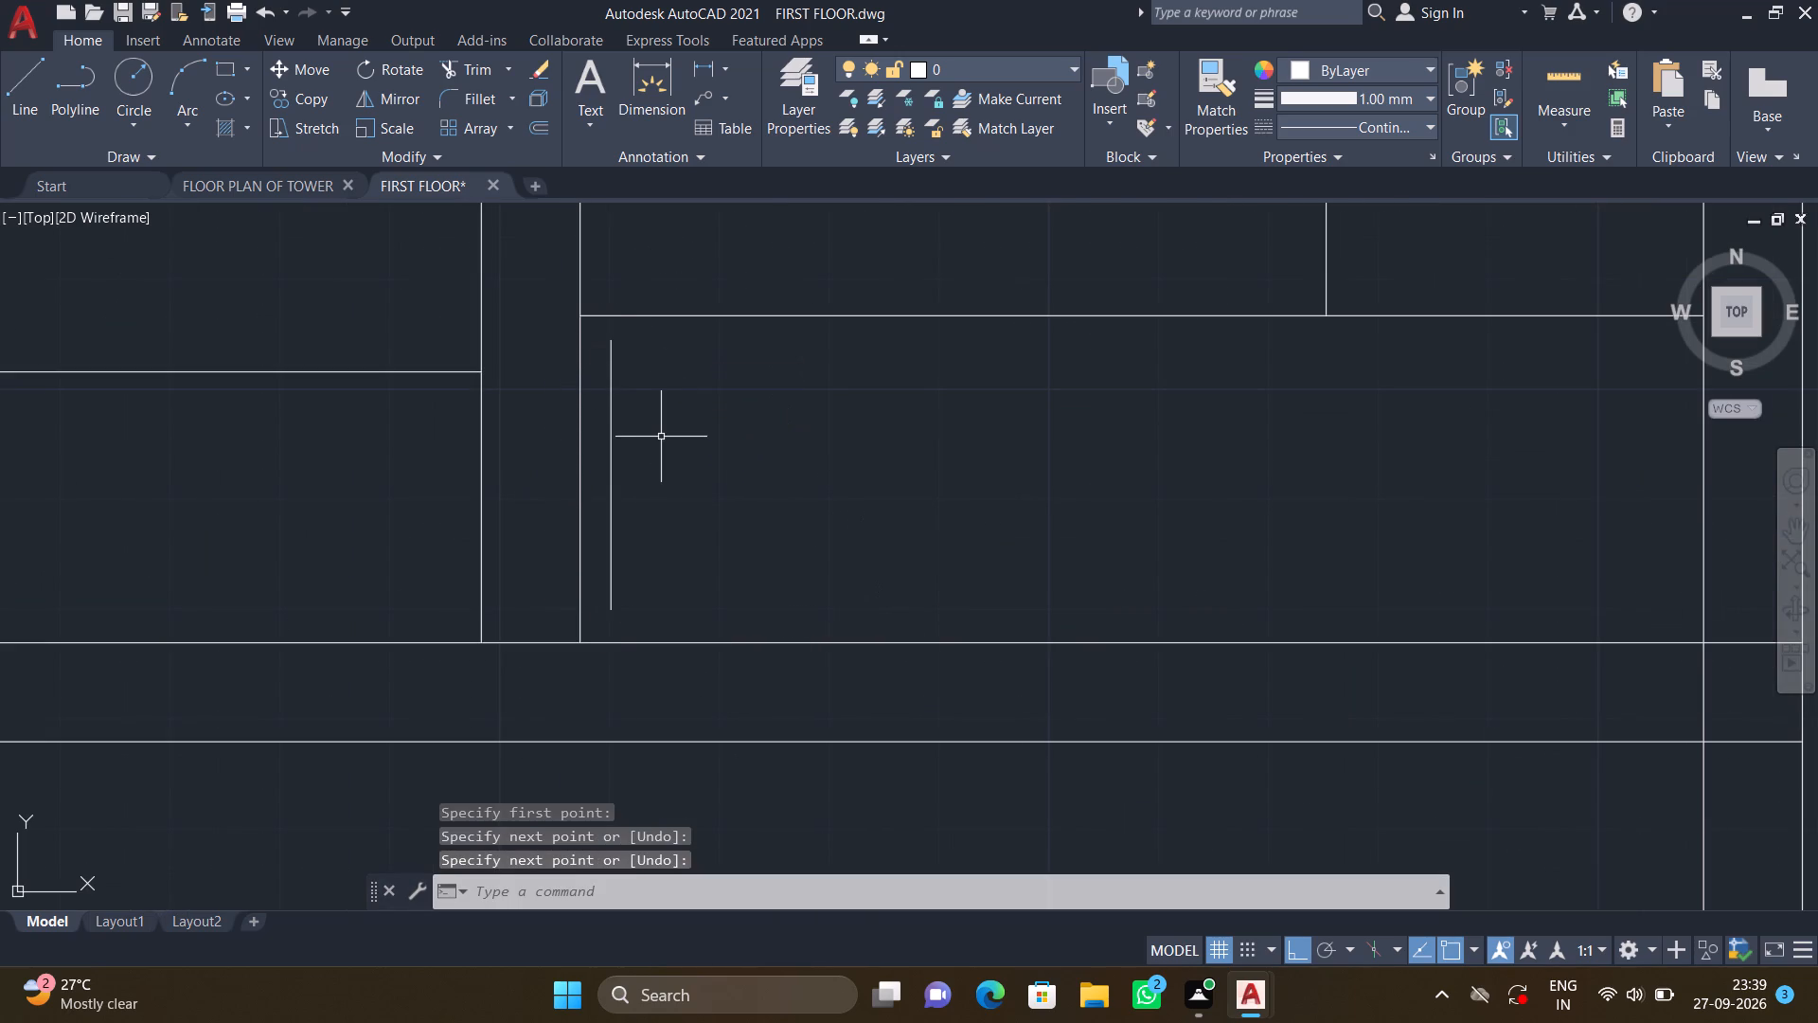
# With Ortho off, draw a slightly slanted hanger line about 2' long just right of the vertical one, diverging toward its lower end.
pyautogui.press('F8')
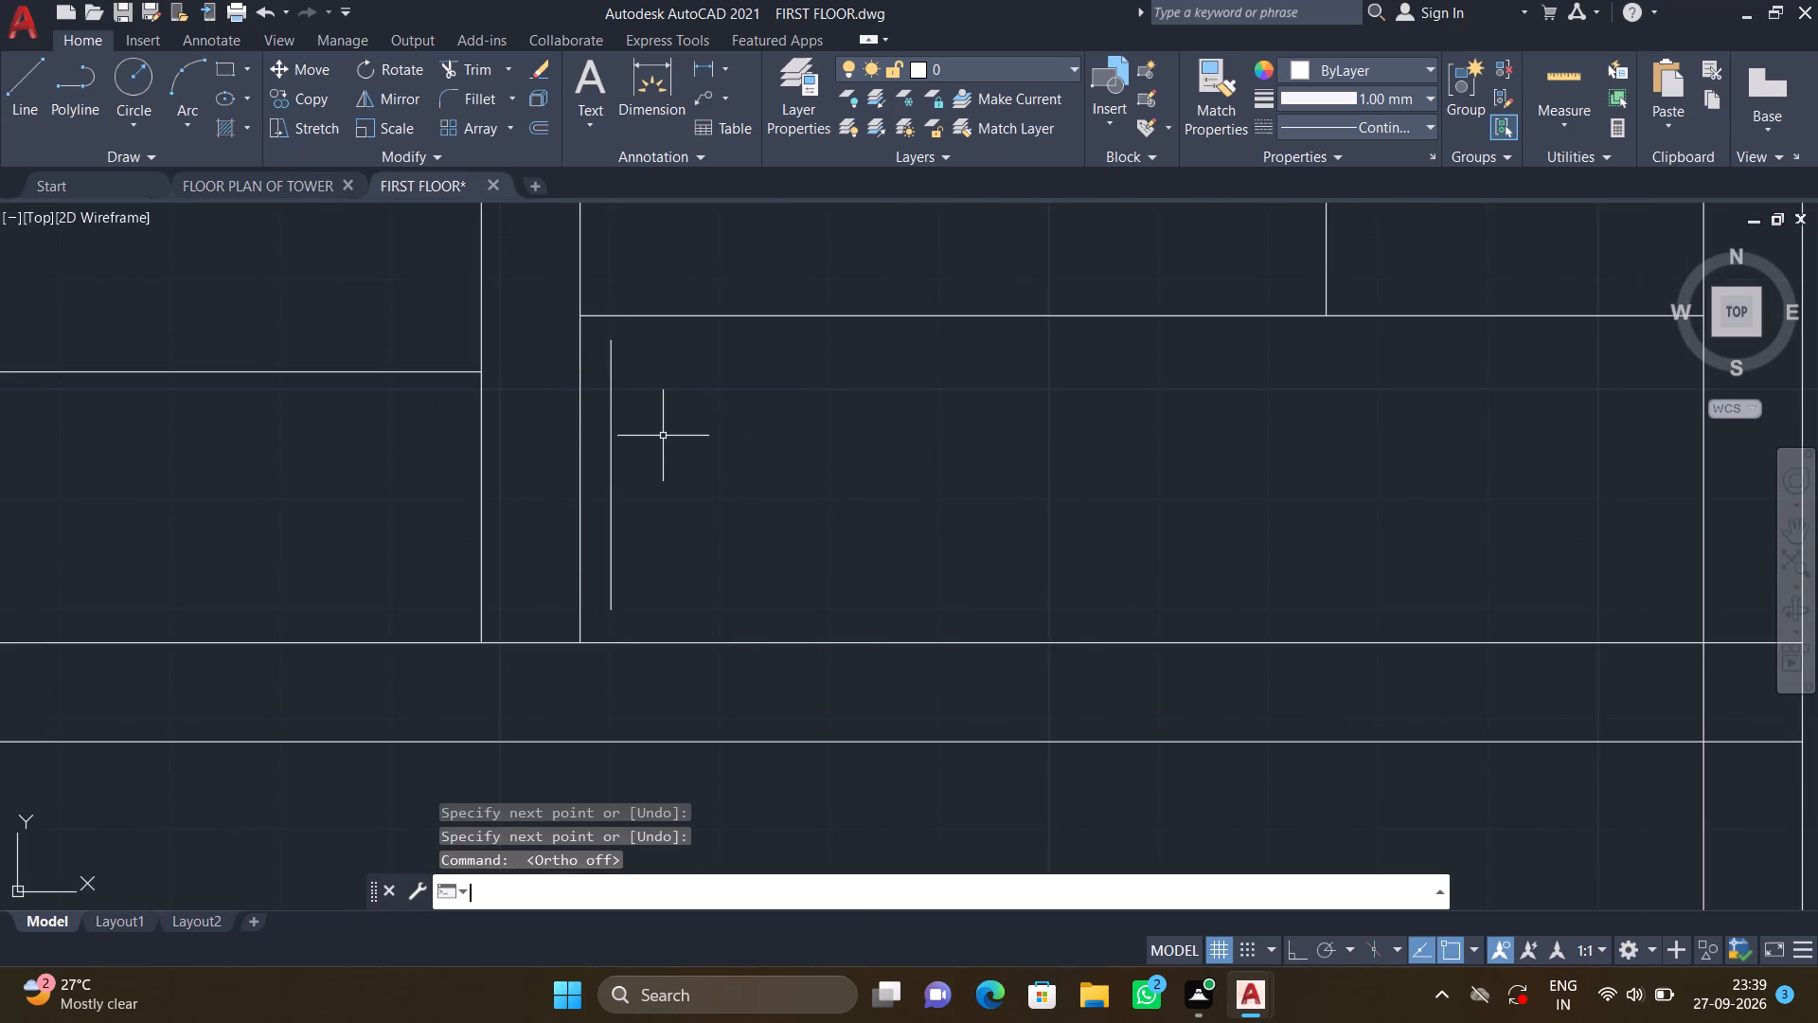
pyautogui.press('l')
pyautogui.press('Return')
pyautogui.scroll(2, 650, 362)
pyautogui.click(580, 308)
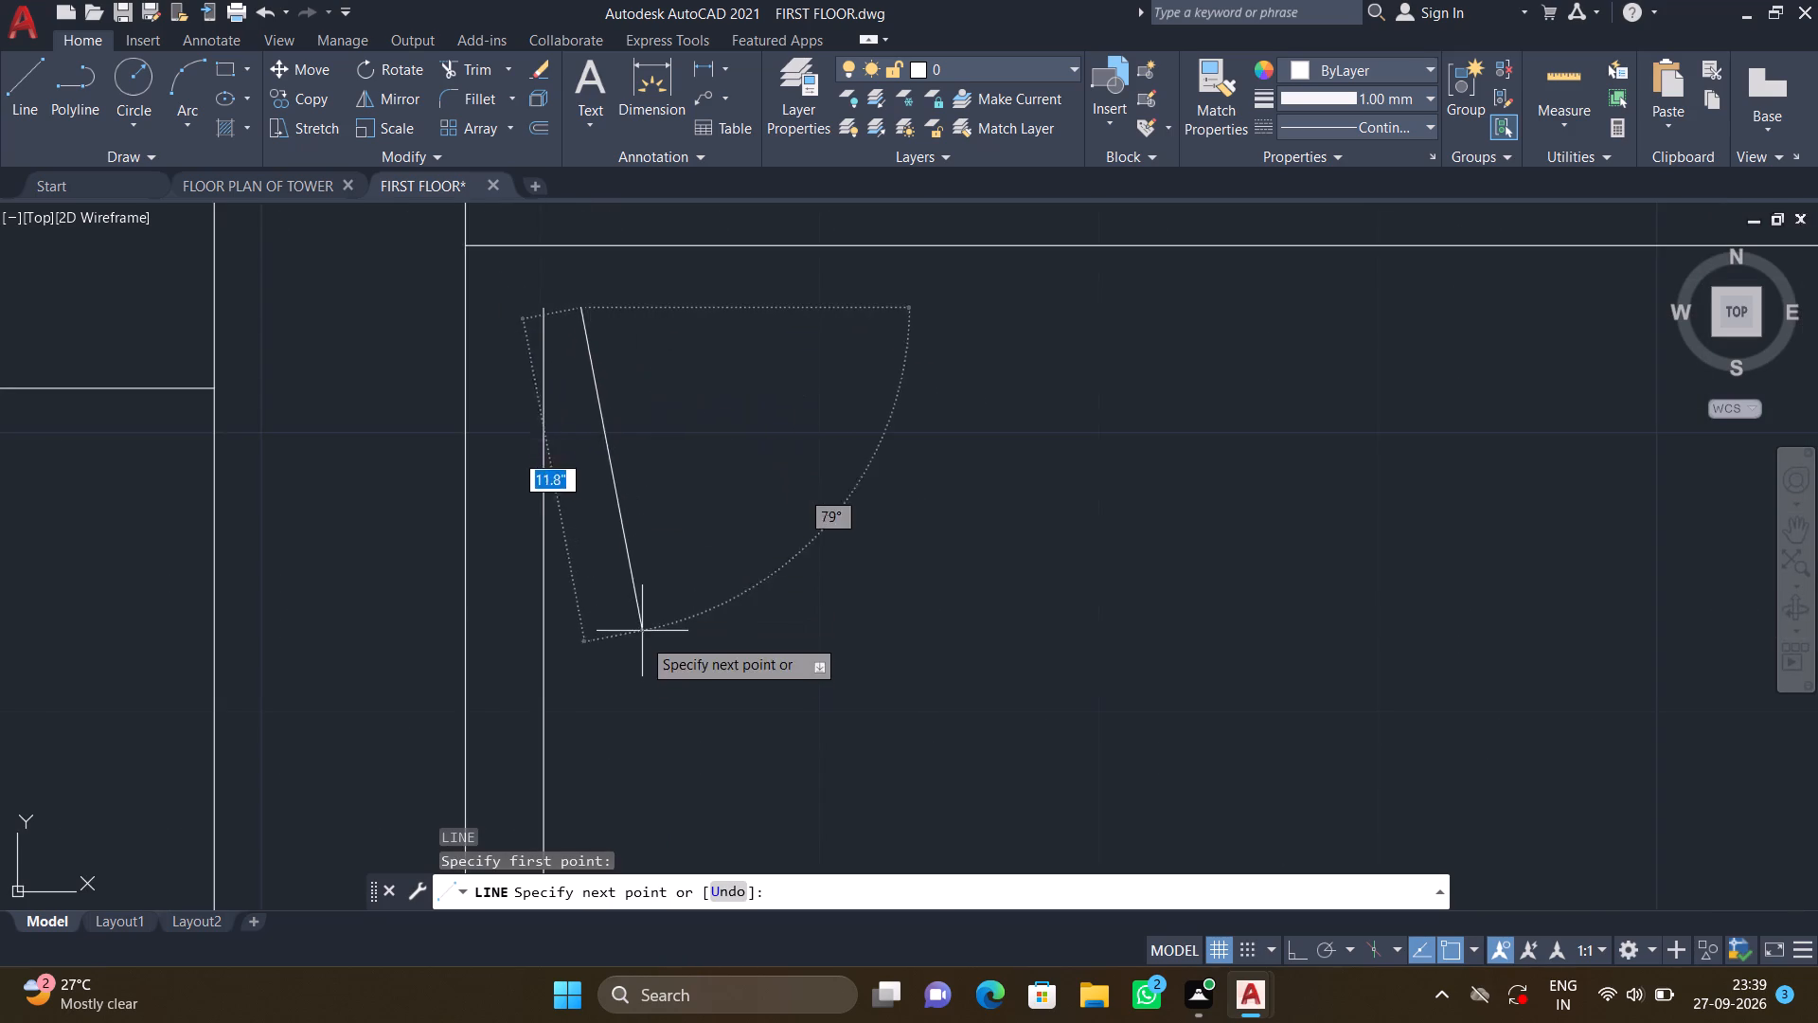
pyautogui.scroll(-3, 642, 657)
pyautogui.moveTo(641, 697); pyautogui.dragTo(641, 679, button='middle')
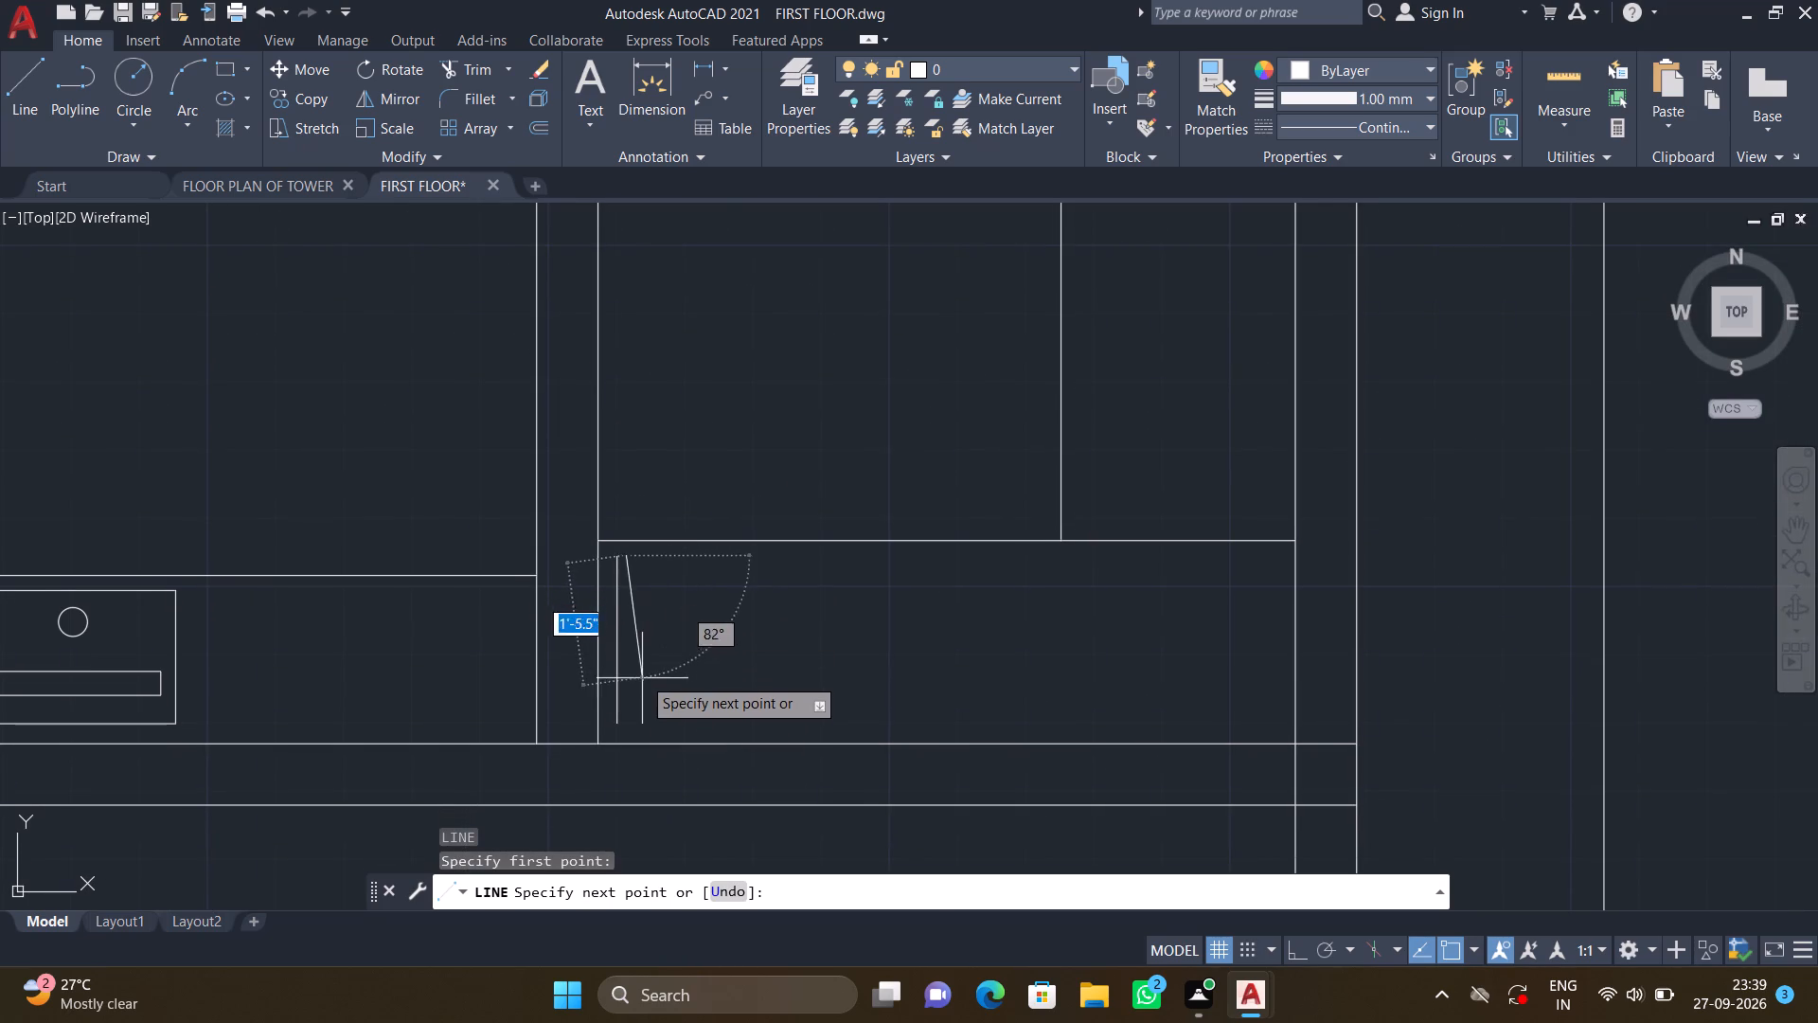
pyautogui.scroll(3, 642, 678)
pyautogui.moveTo(598, 793); pyautogui.dragTo(615, 682, button='middle')
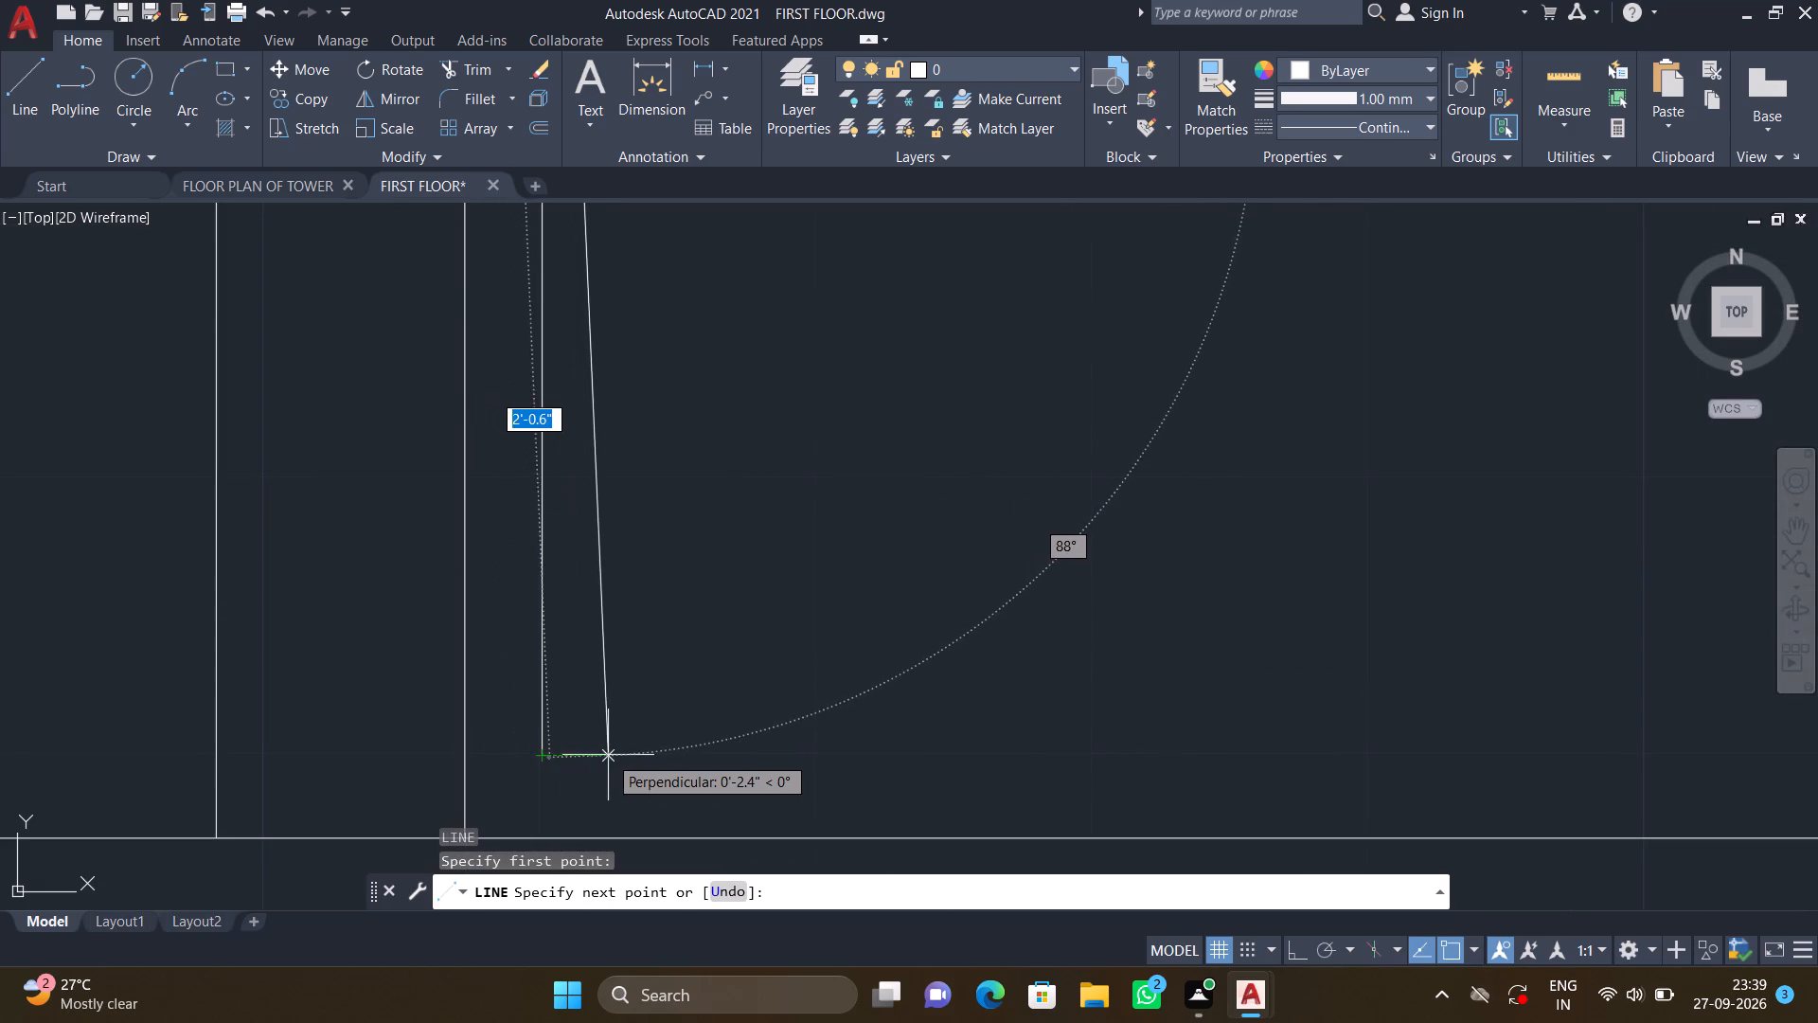
pyautogui.click(629, 756)
pyautogui.press('Return')
# With Ortho on, copy the vertical and slanted hanger lines rightward along the strip as an 18-item array spaced about 5.5" apart.
pyautogui.scroll(-2, 644, 722)
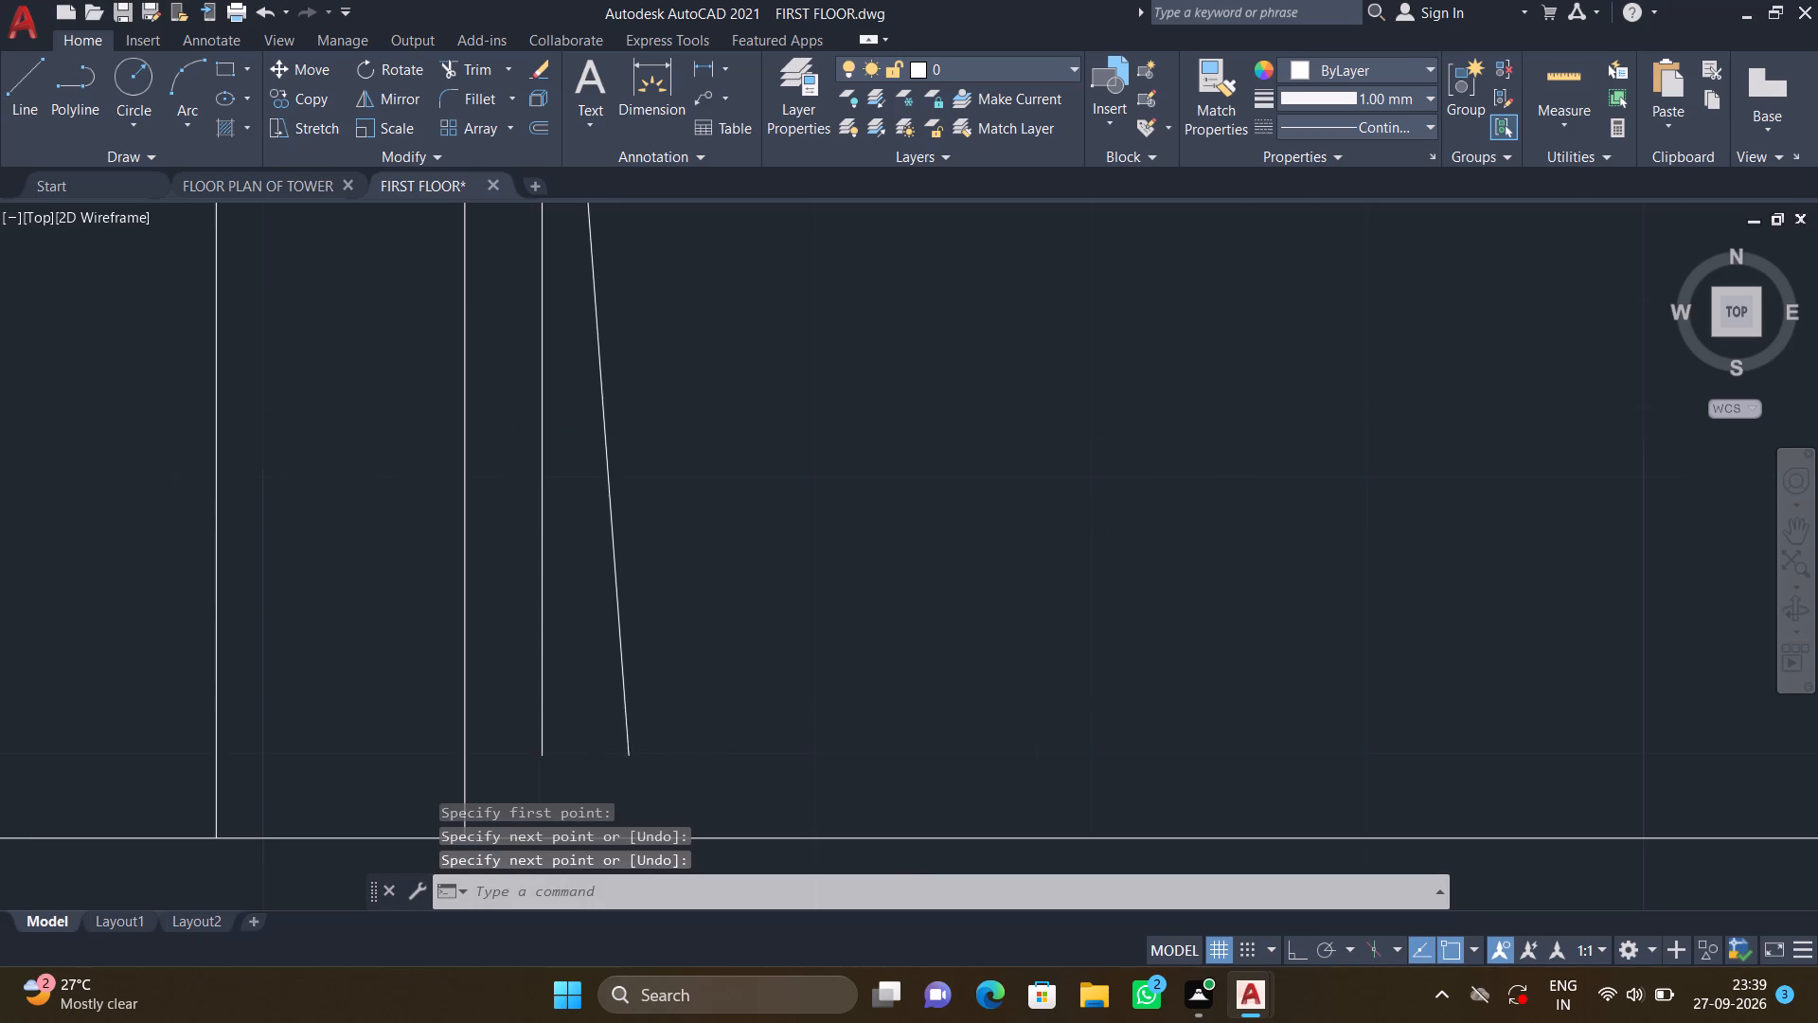
pyautogui.scroll(-1, 651, 711)
pyautogui.middleClick(646, 666)
pyautogui.scroll(1, 680, 666)
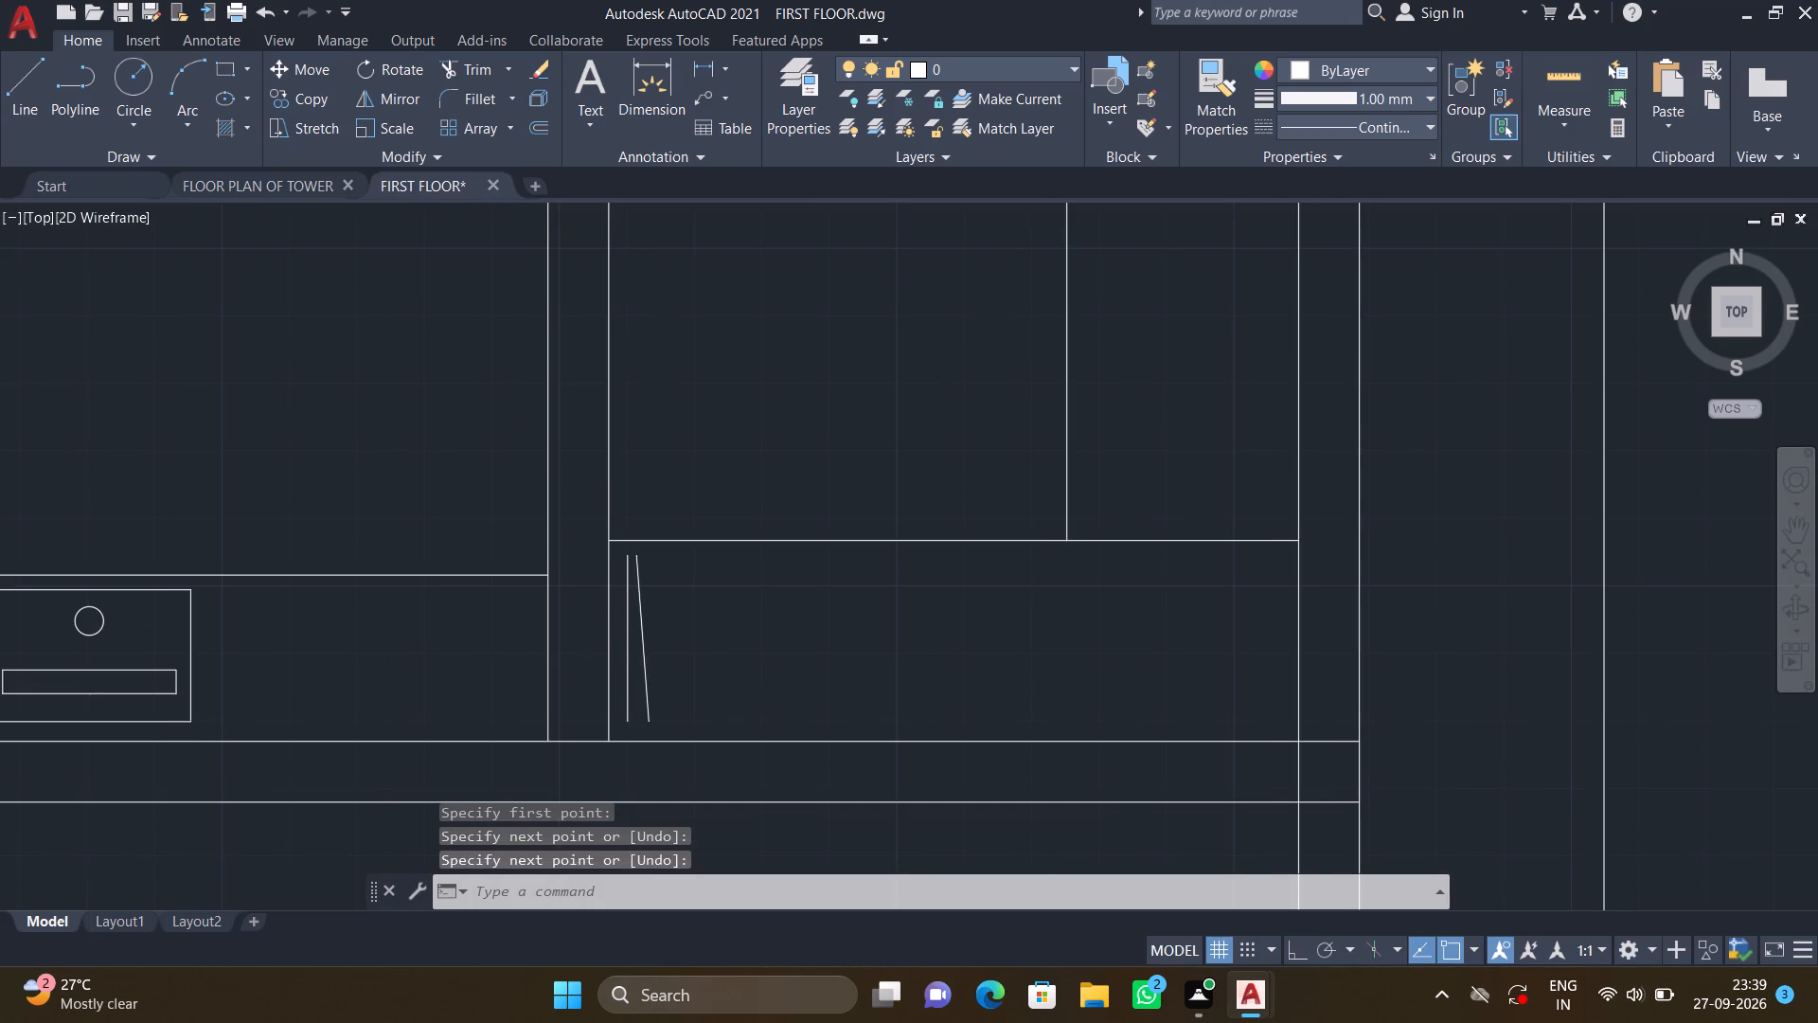
pyautogui.write('co')
pyautogui.press('Return')
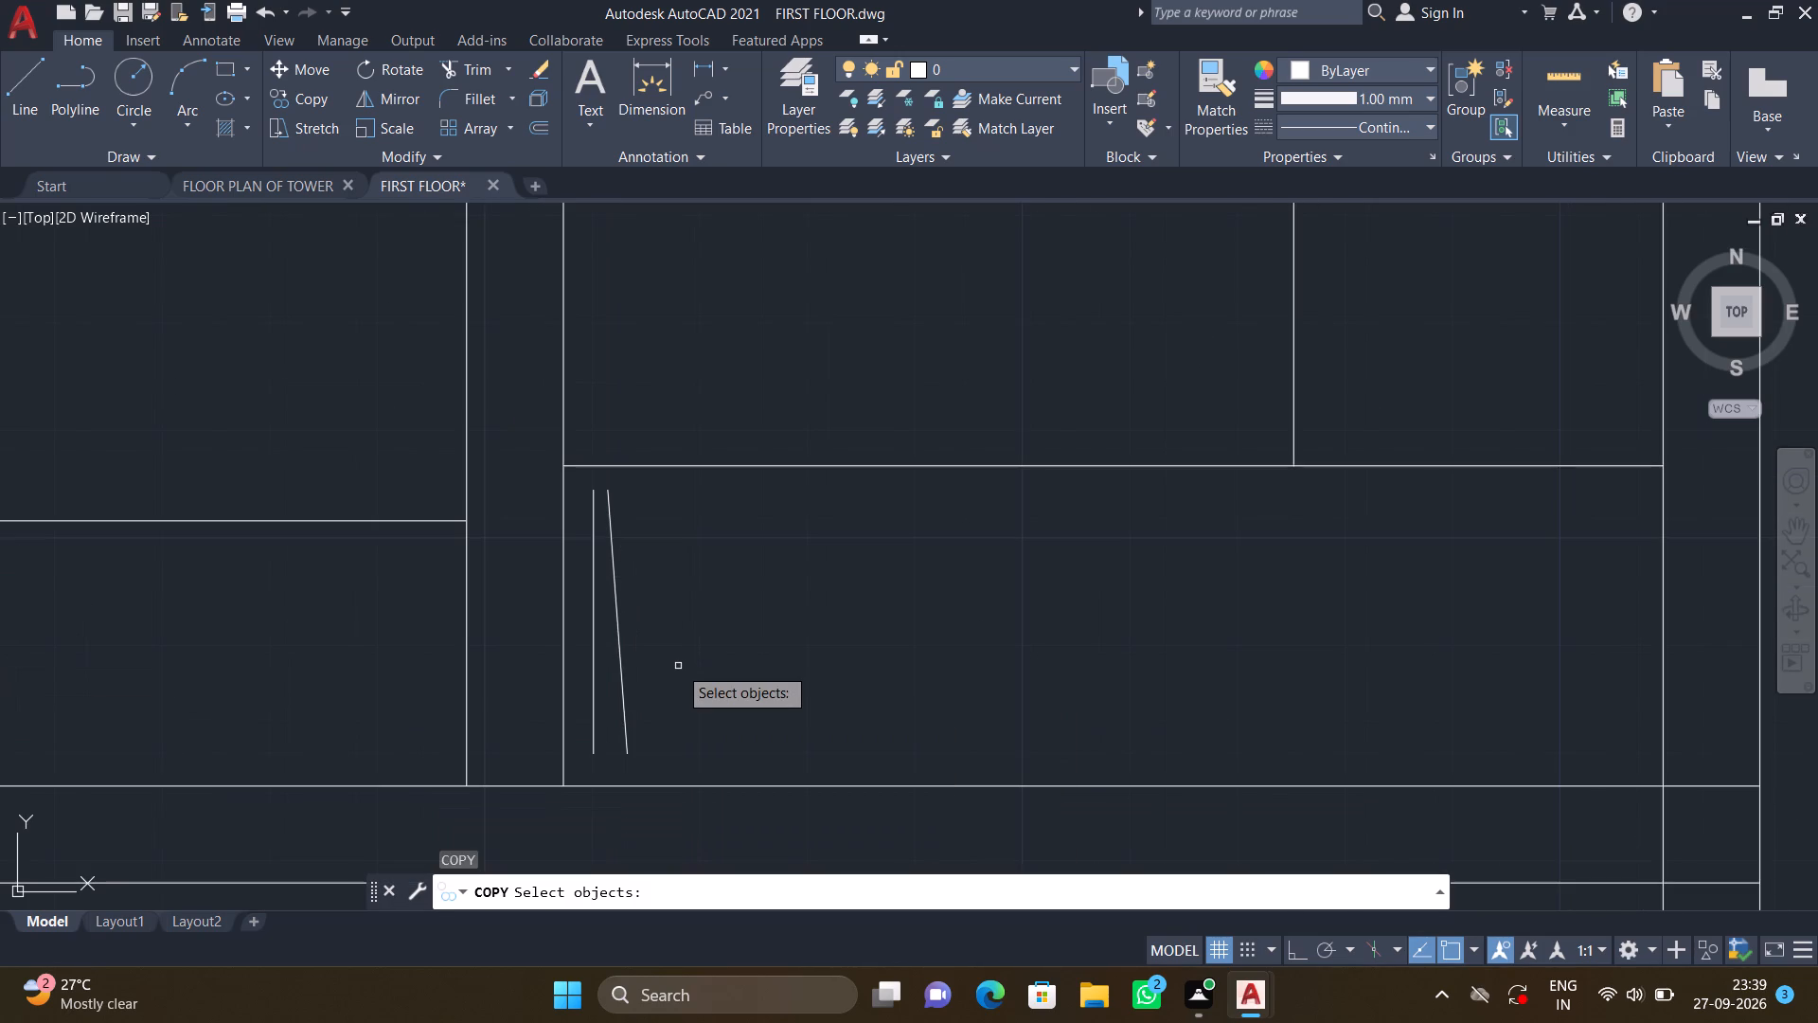
pyautogui.press('F8')
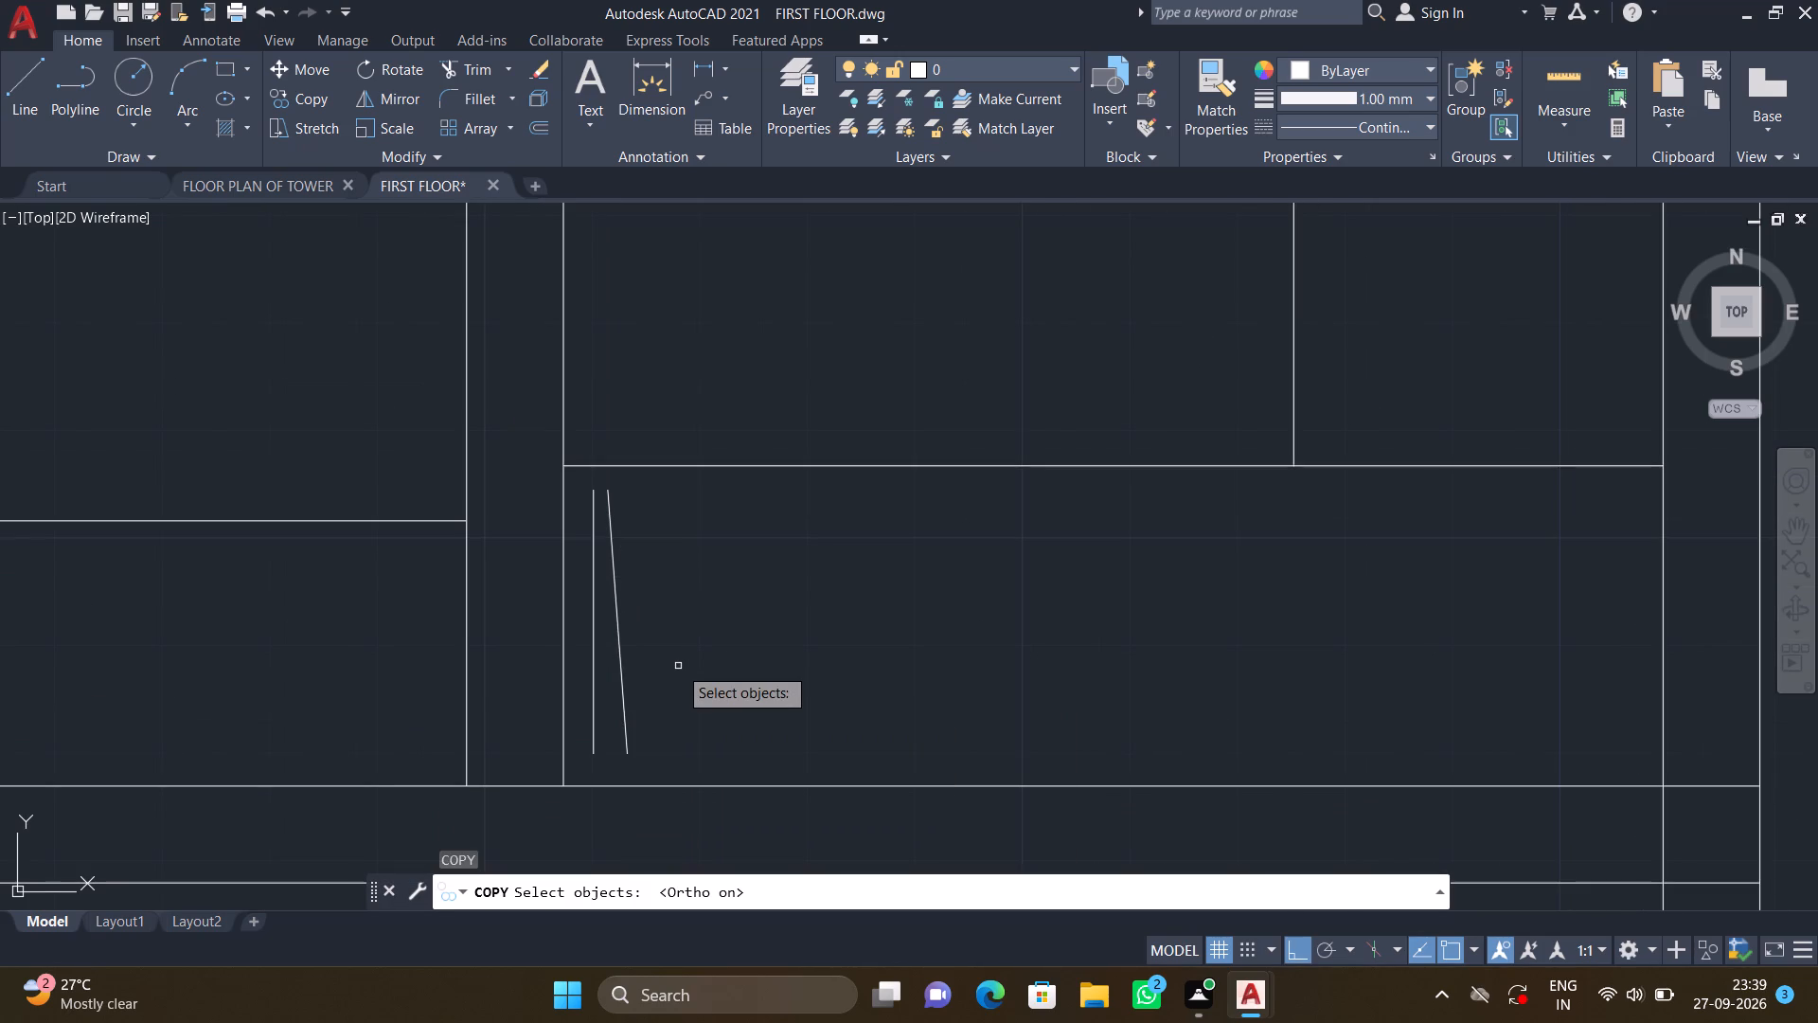
pyautogui.moveTo(651, 711); pyautogui.dragTo(646, 692)
pyautogui.click(579, 582)
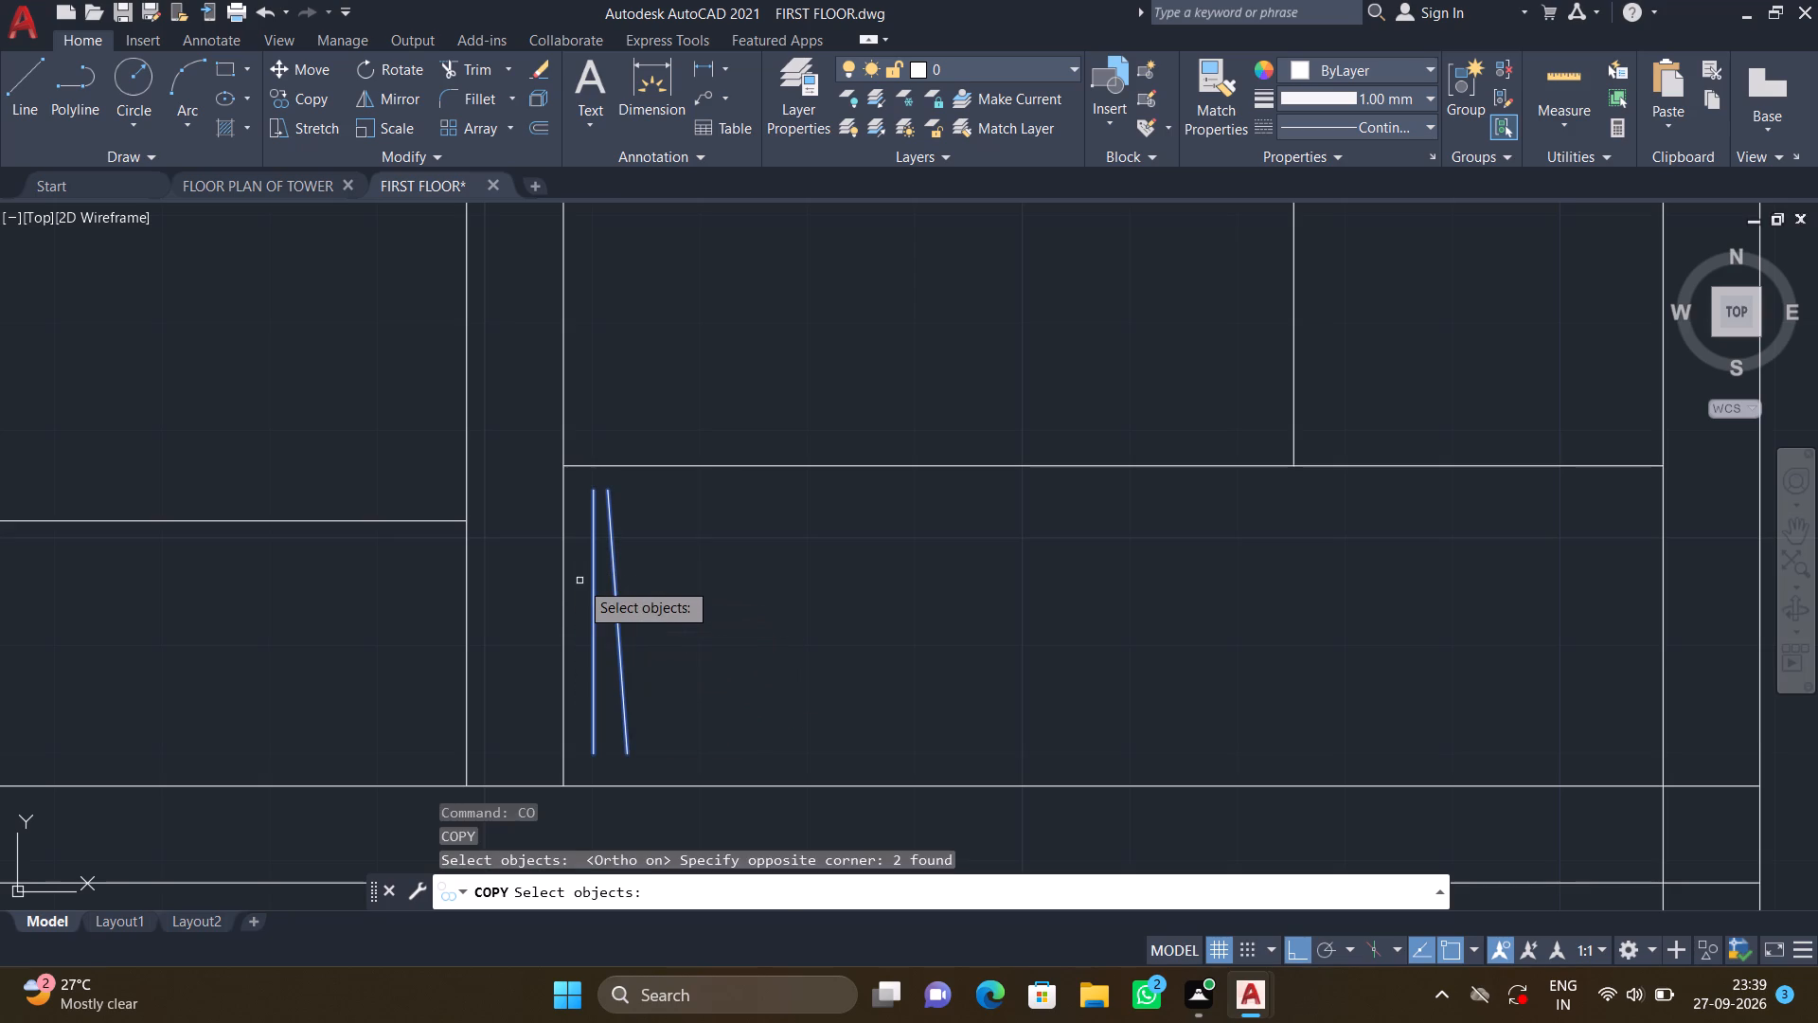
pyautogui.press('Return')
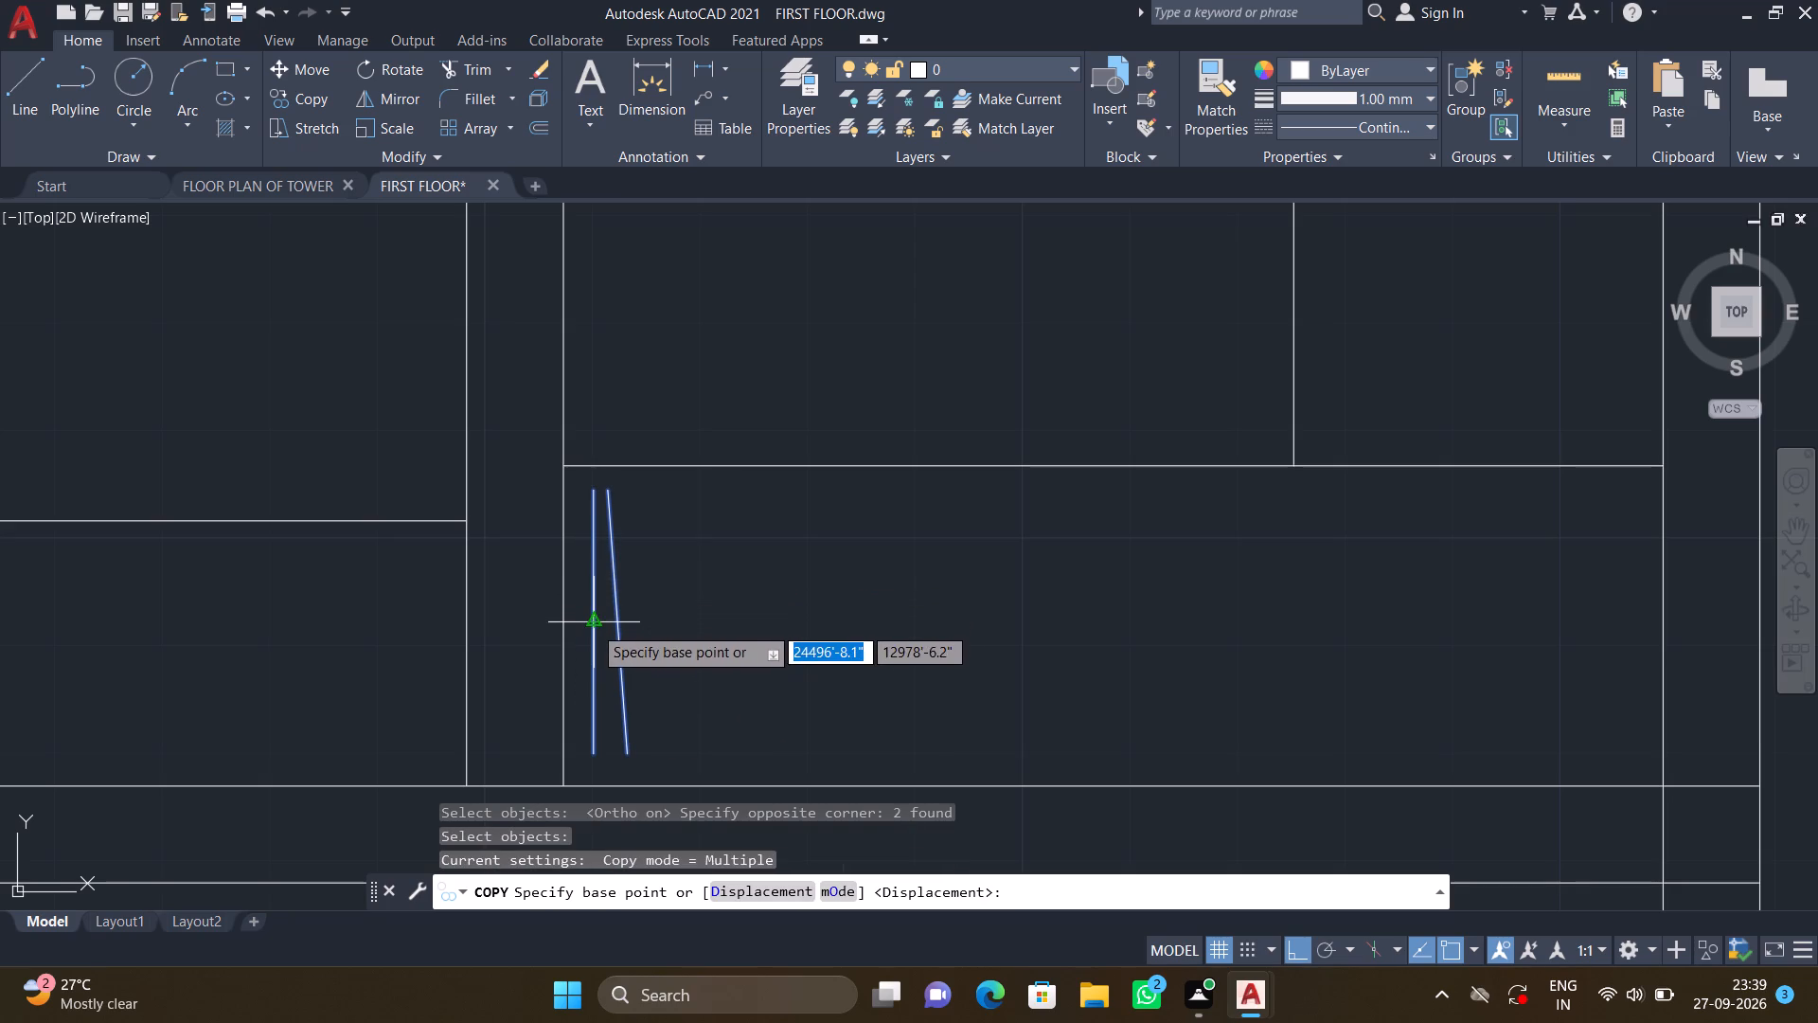
pyautogui.click(593, 627)
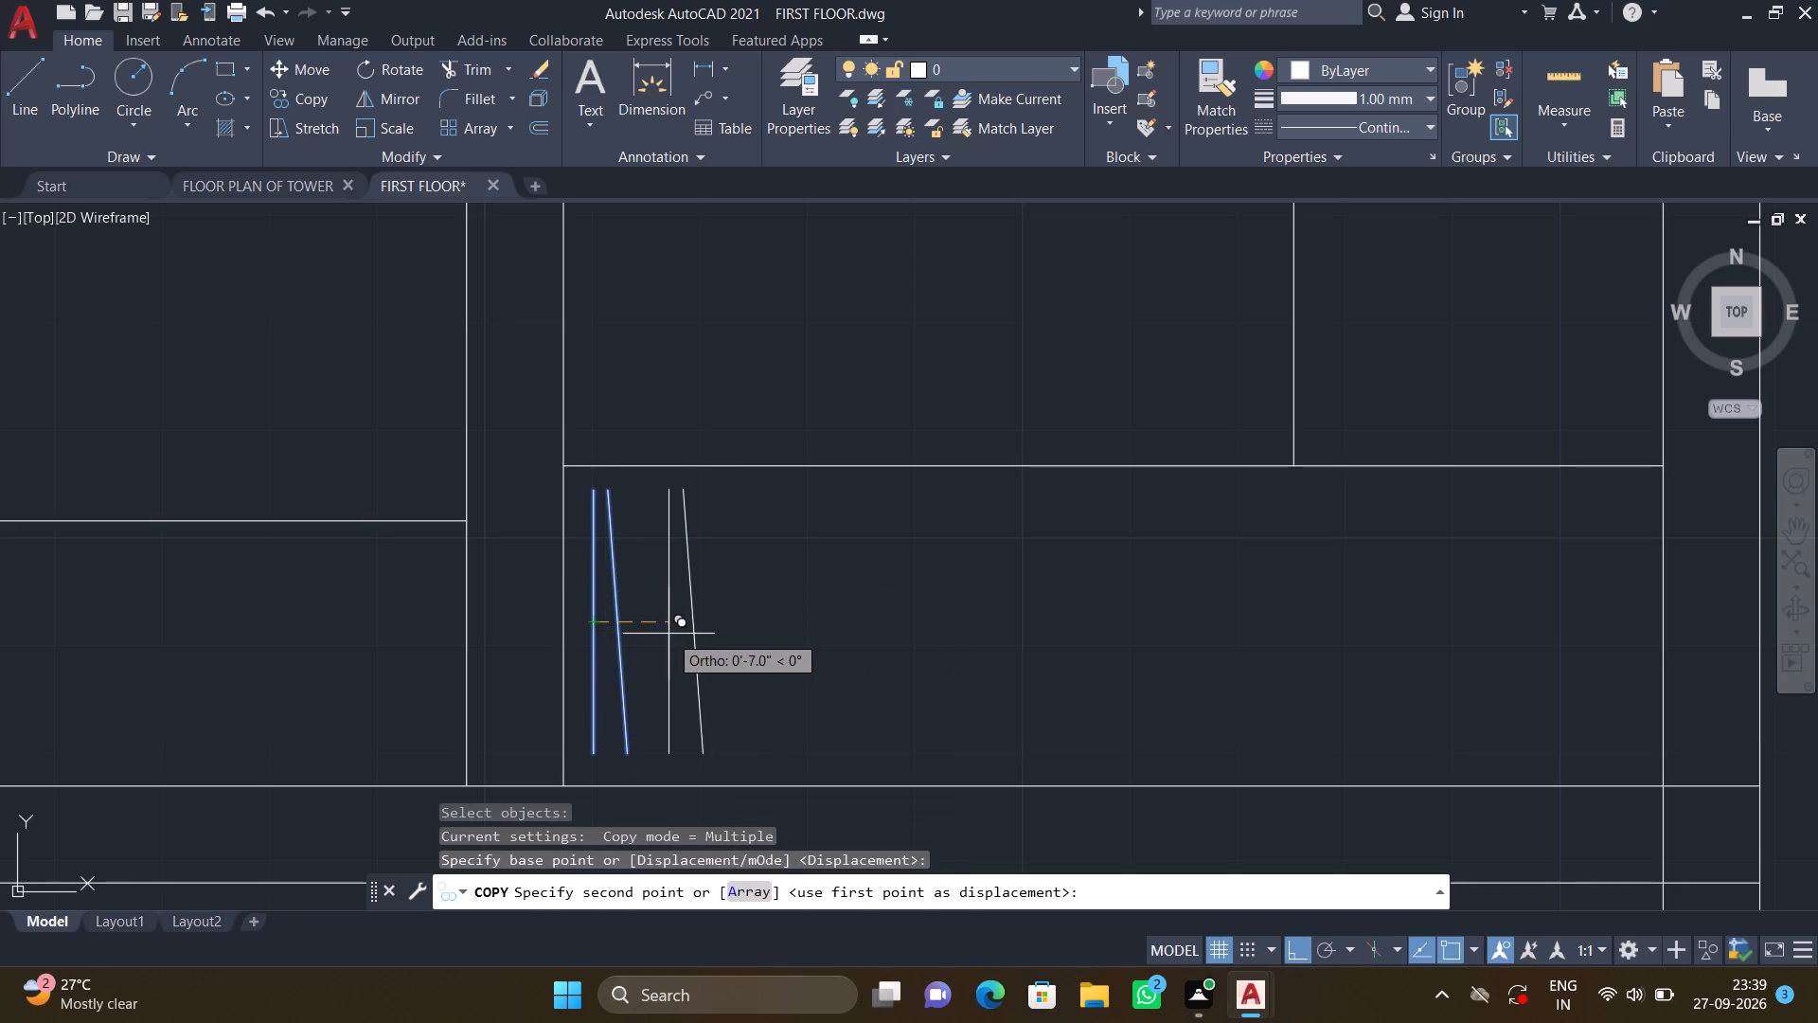
pyautogui.press('a')
pyautogui.press('Return')
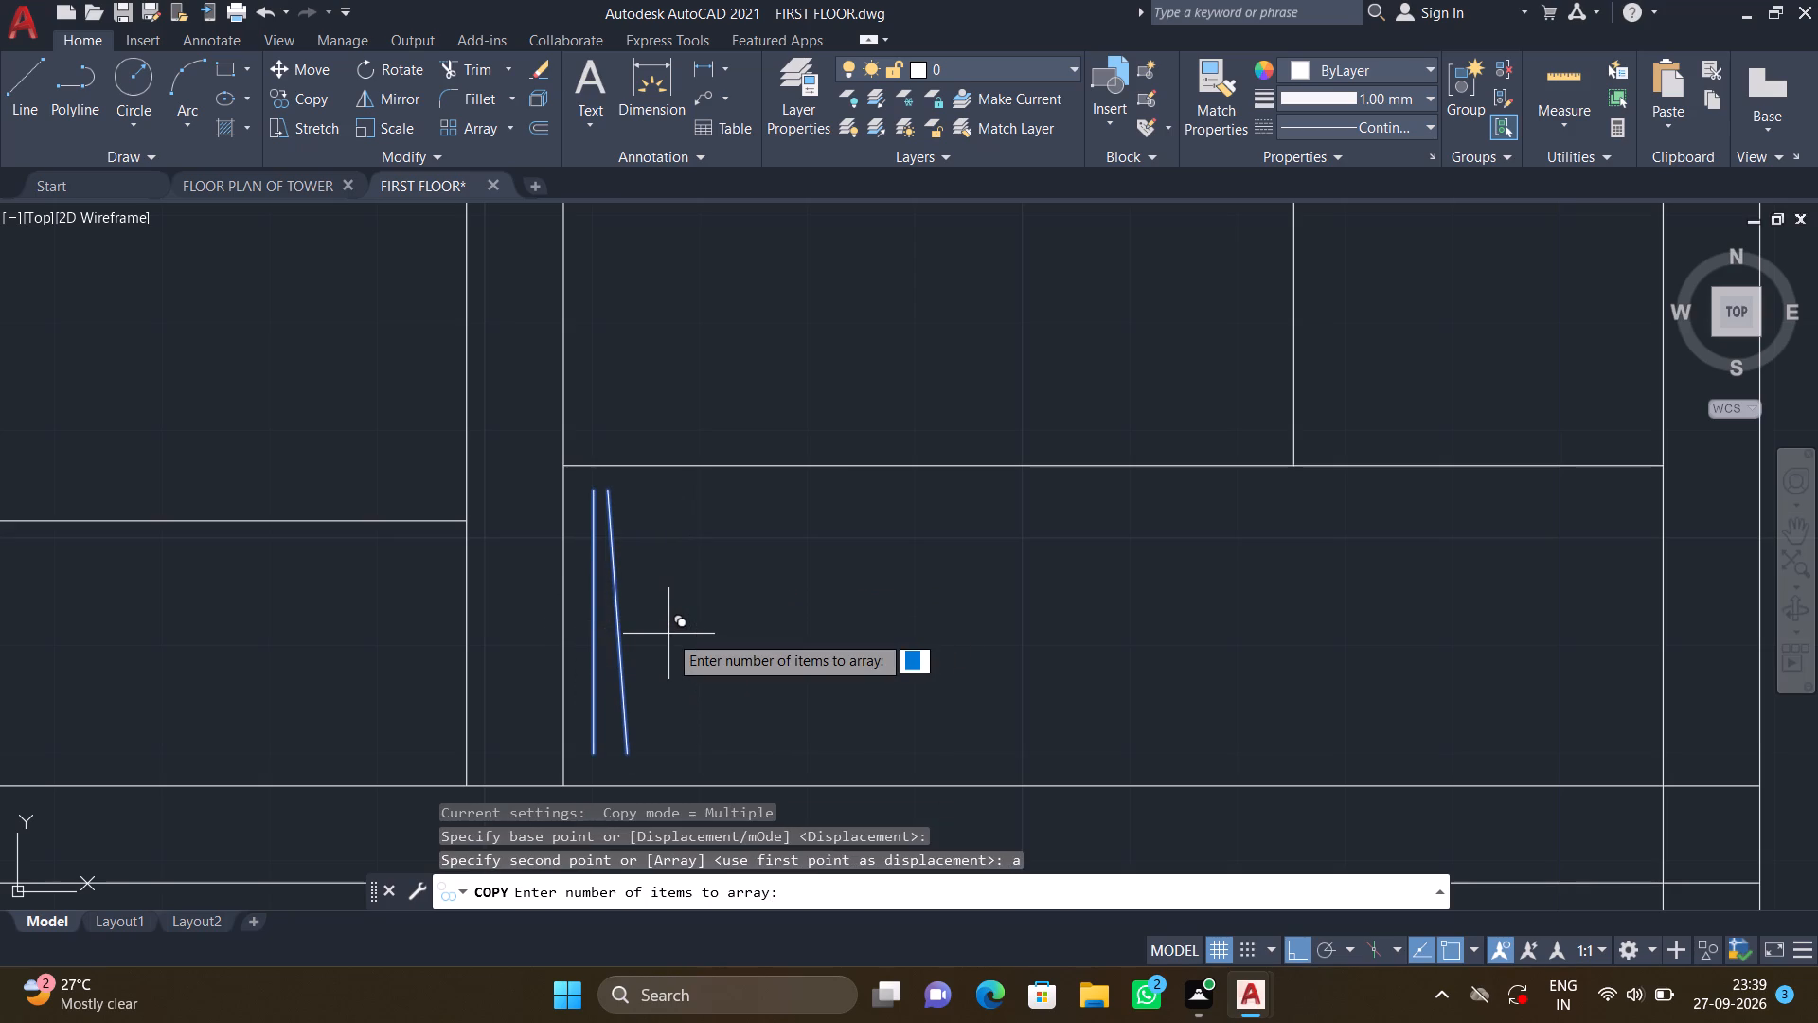
pyautogui.write('18')
pyautogui.press('Return')
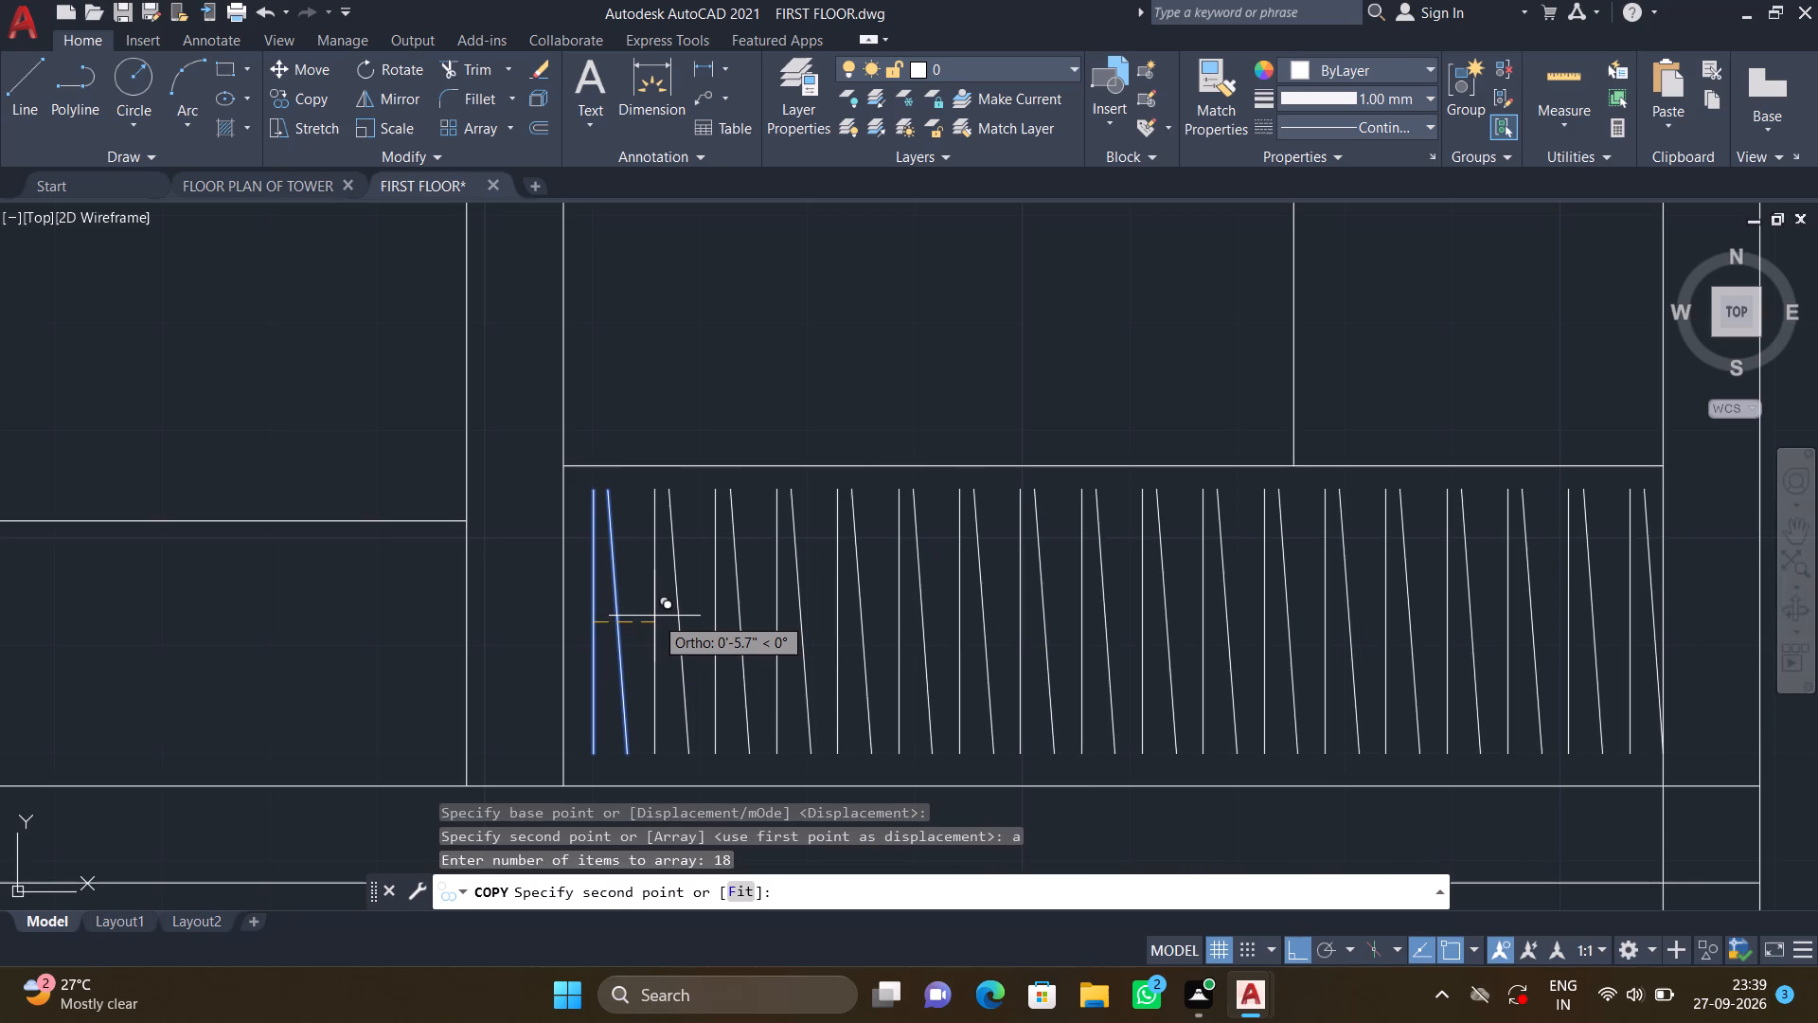
pyautogui.click(652, 614)
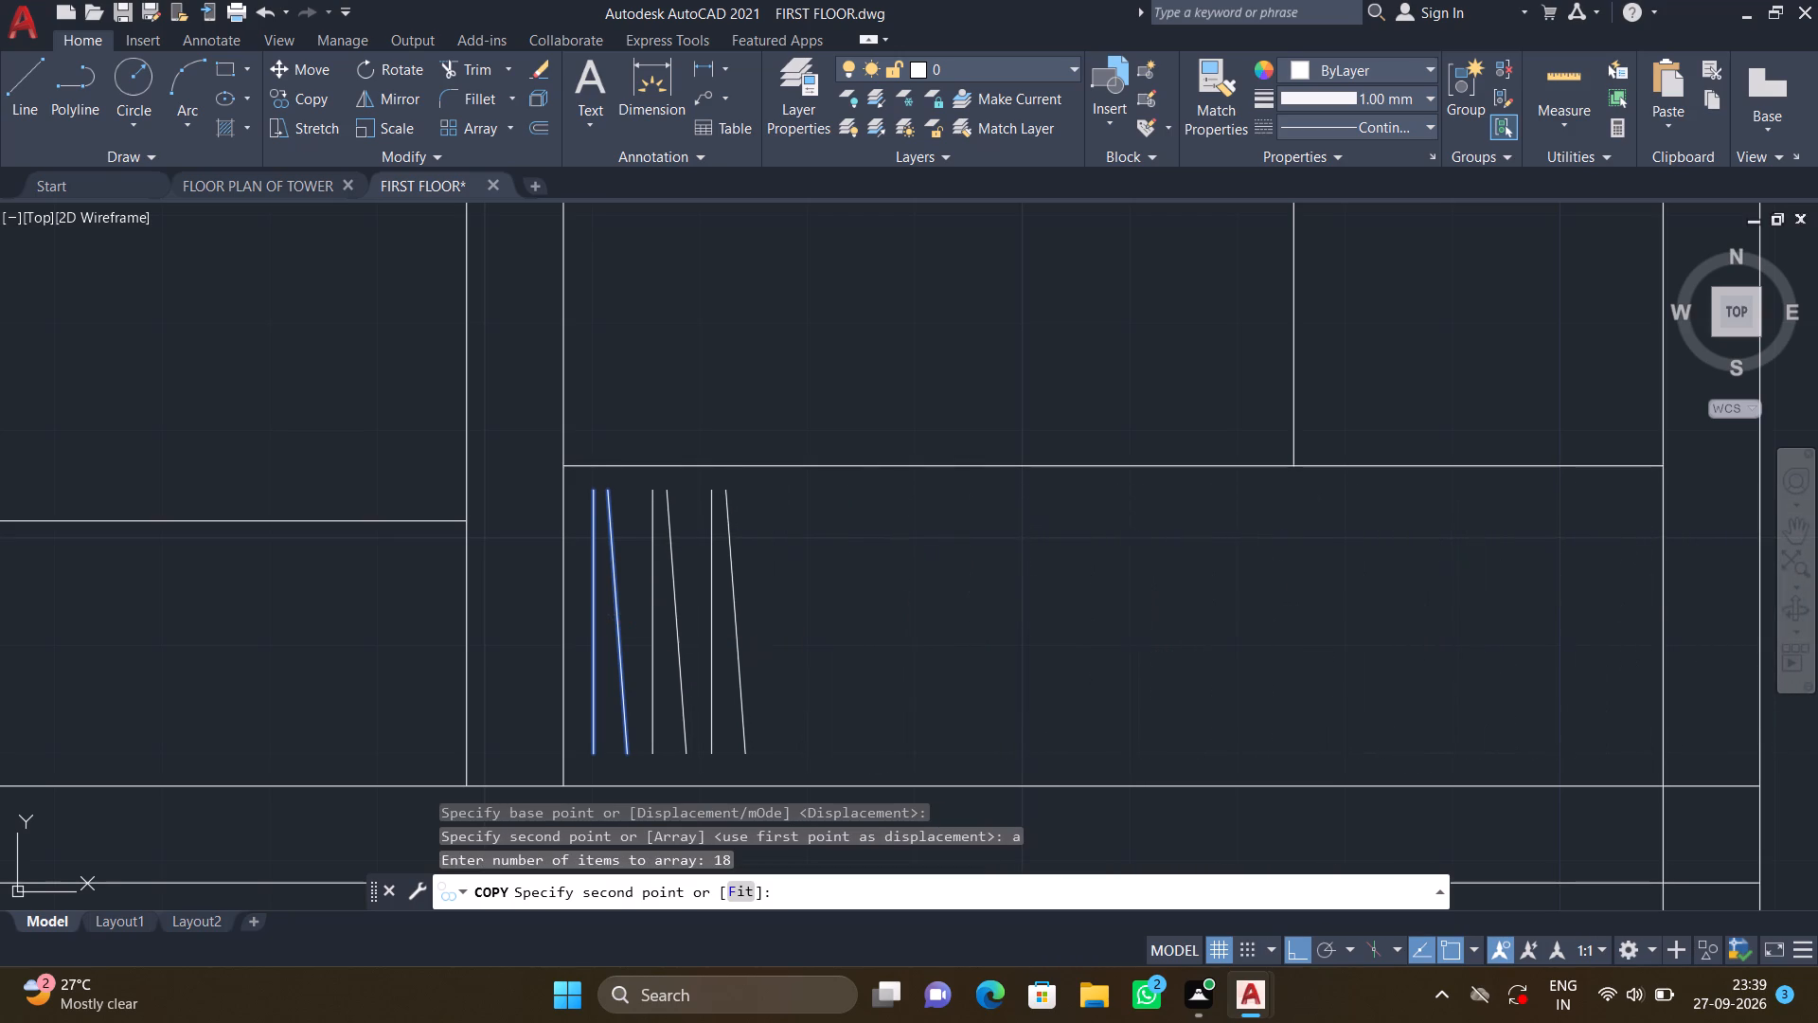
pyautogui.press('Return')
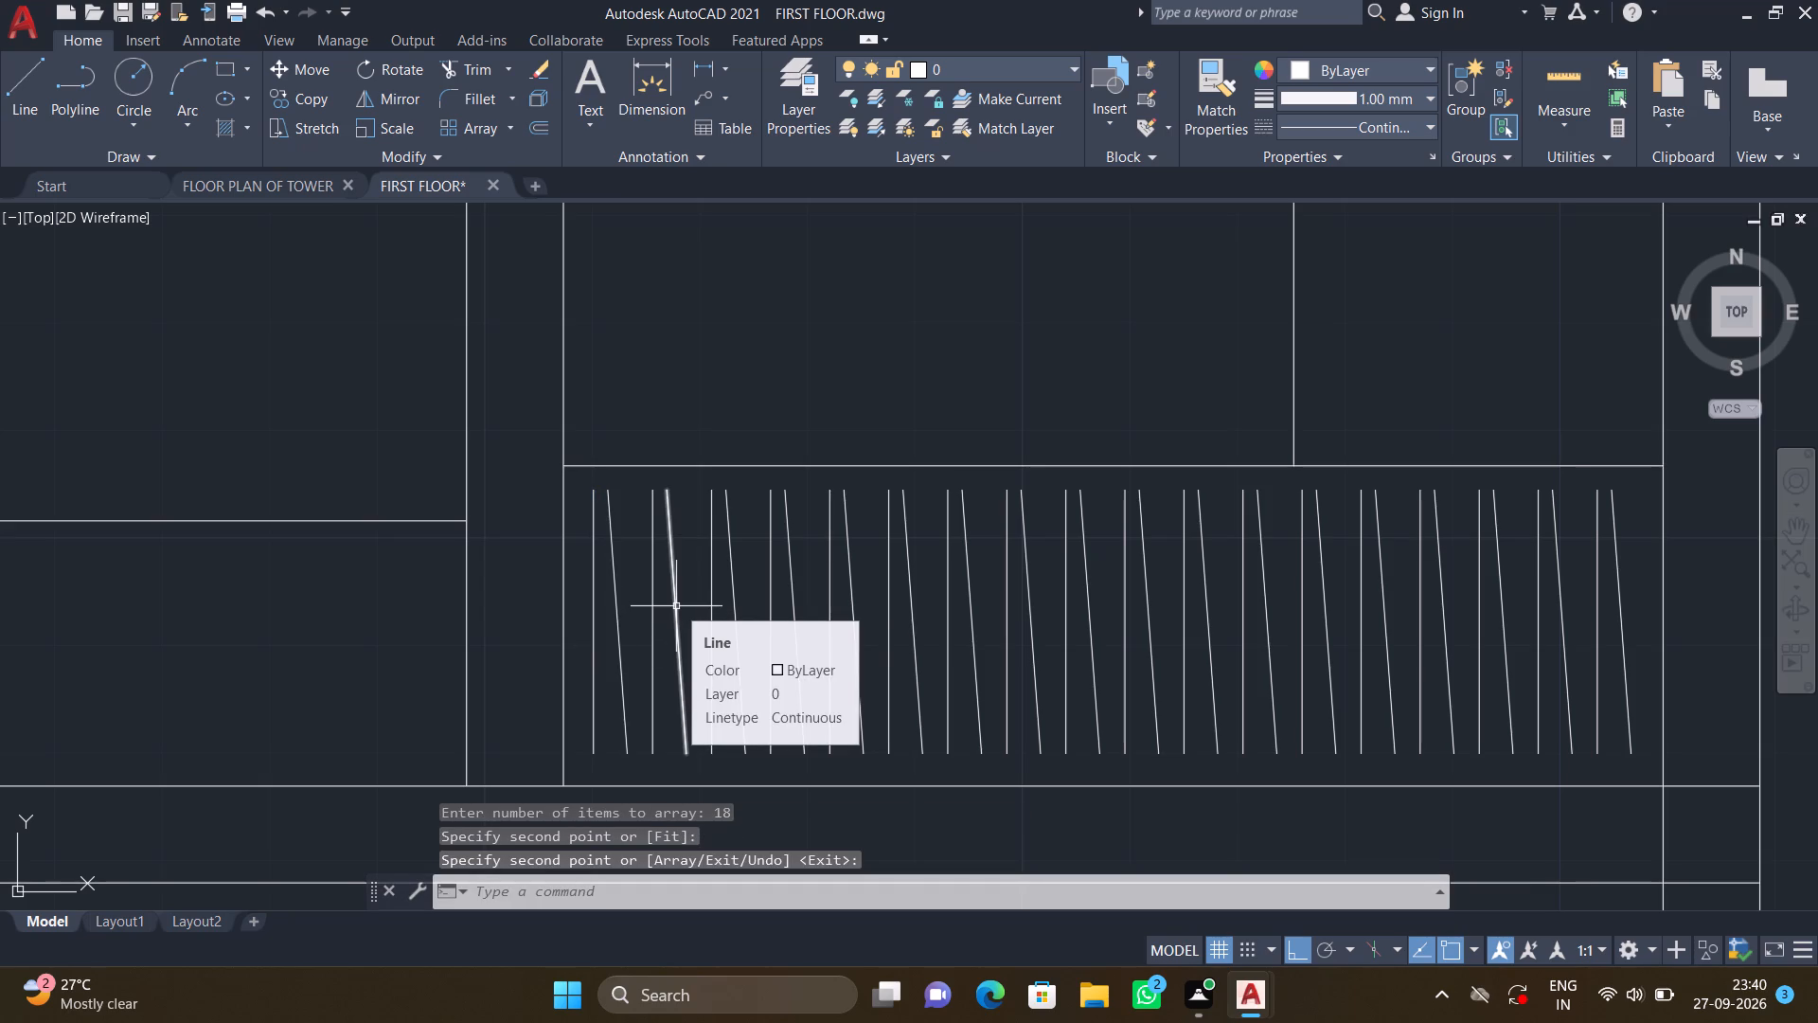
# Draw a horizontal hanging rod about 8'-3" long through the middle of the new hanger lines.
pyautogui.press('l')
pyautogui.press('Return')
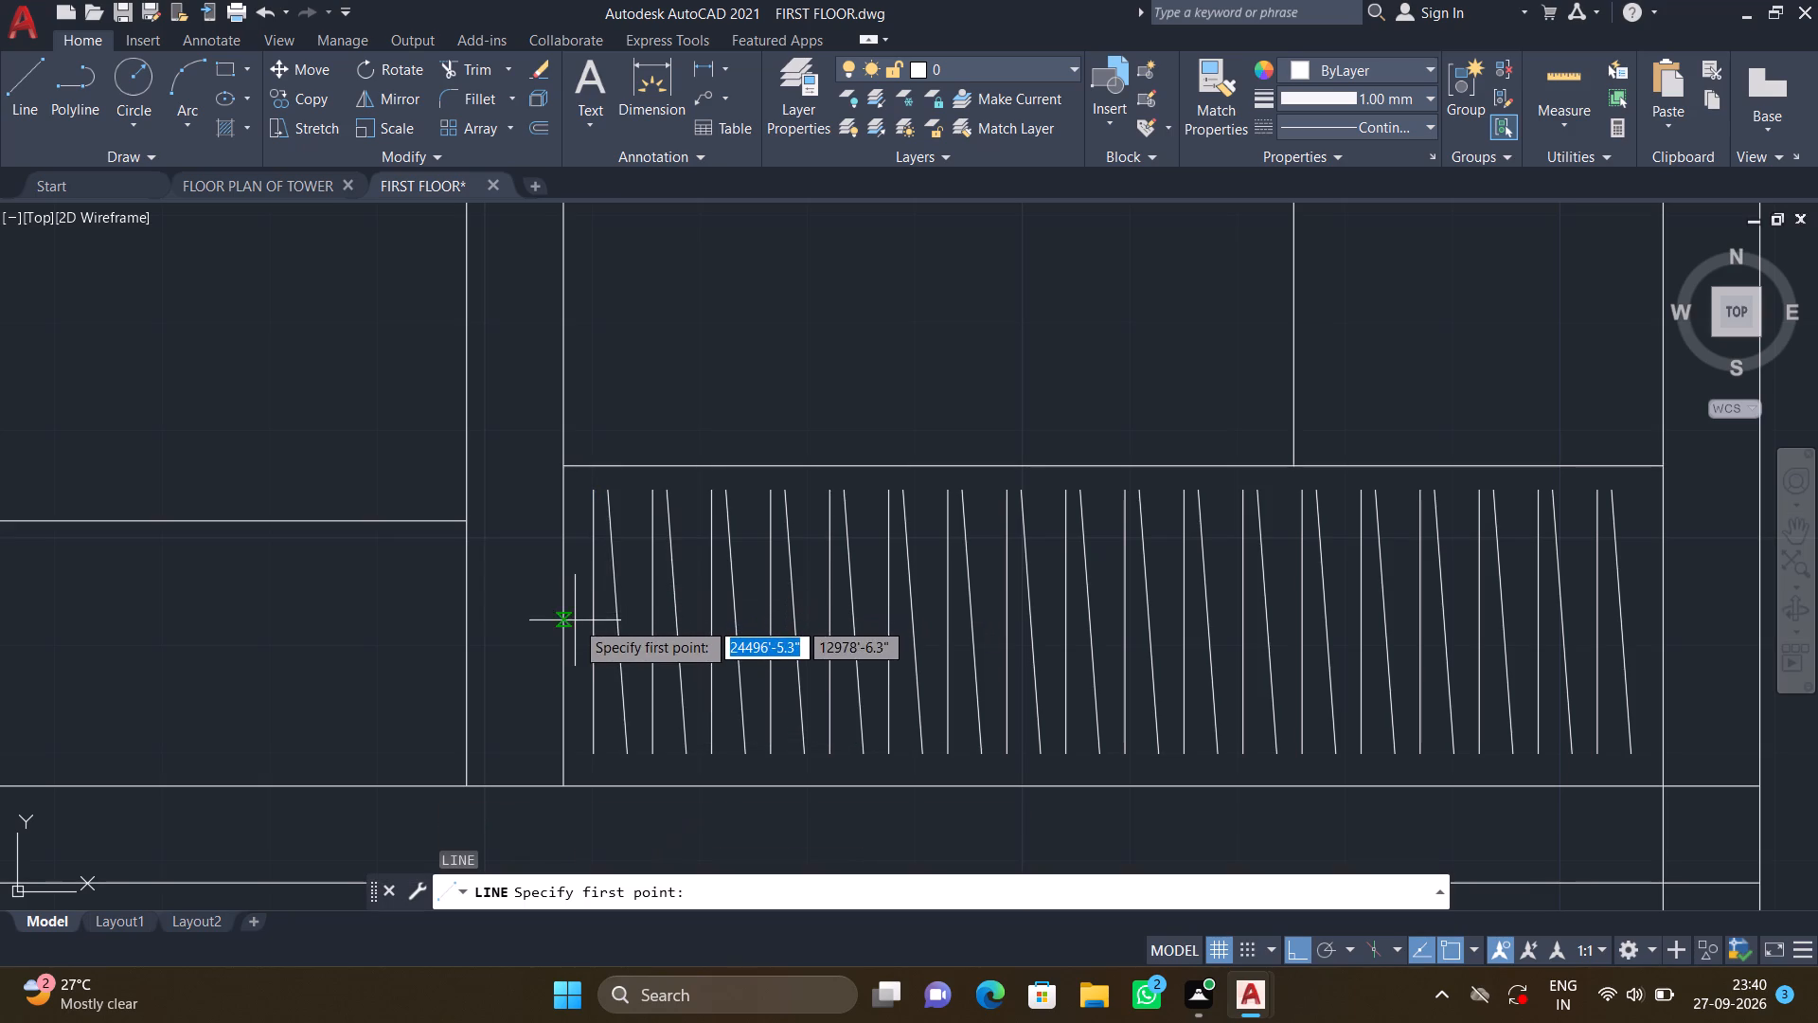
pyautogui.scroll(3, 588, 621)
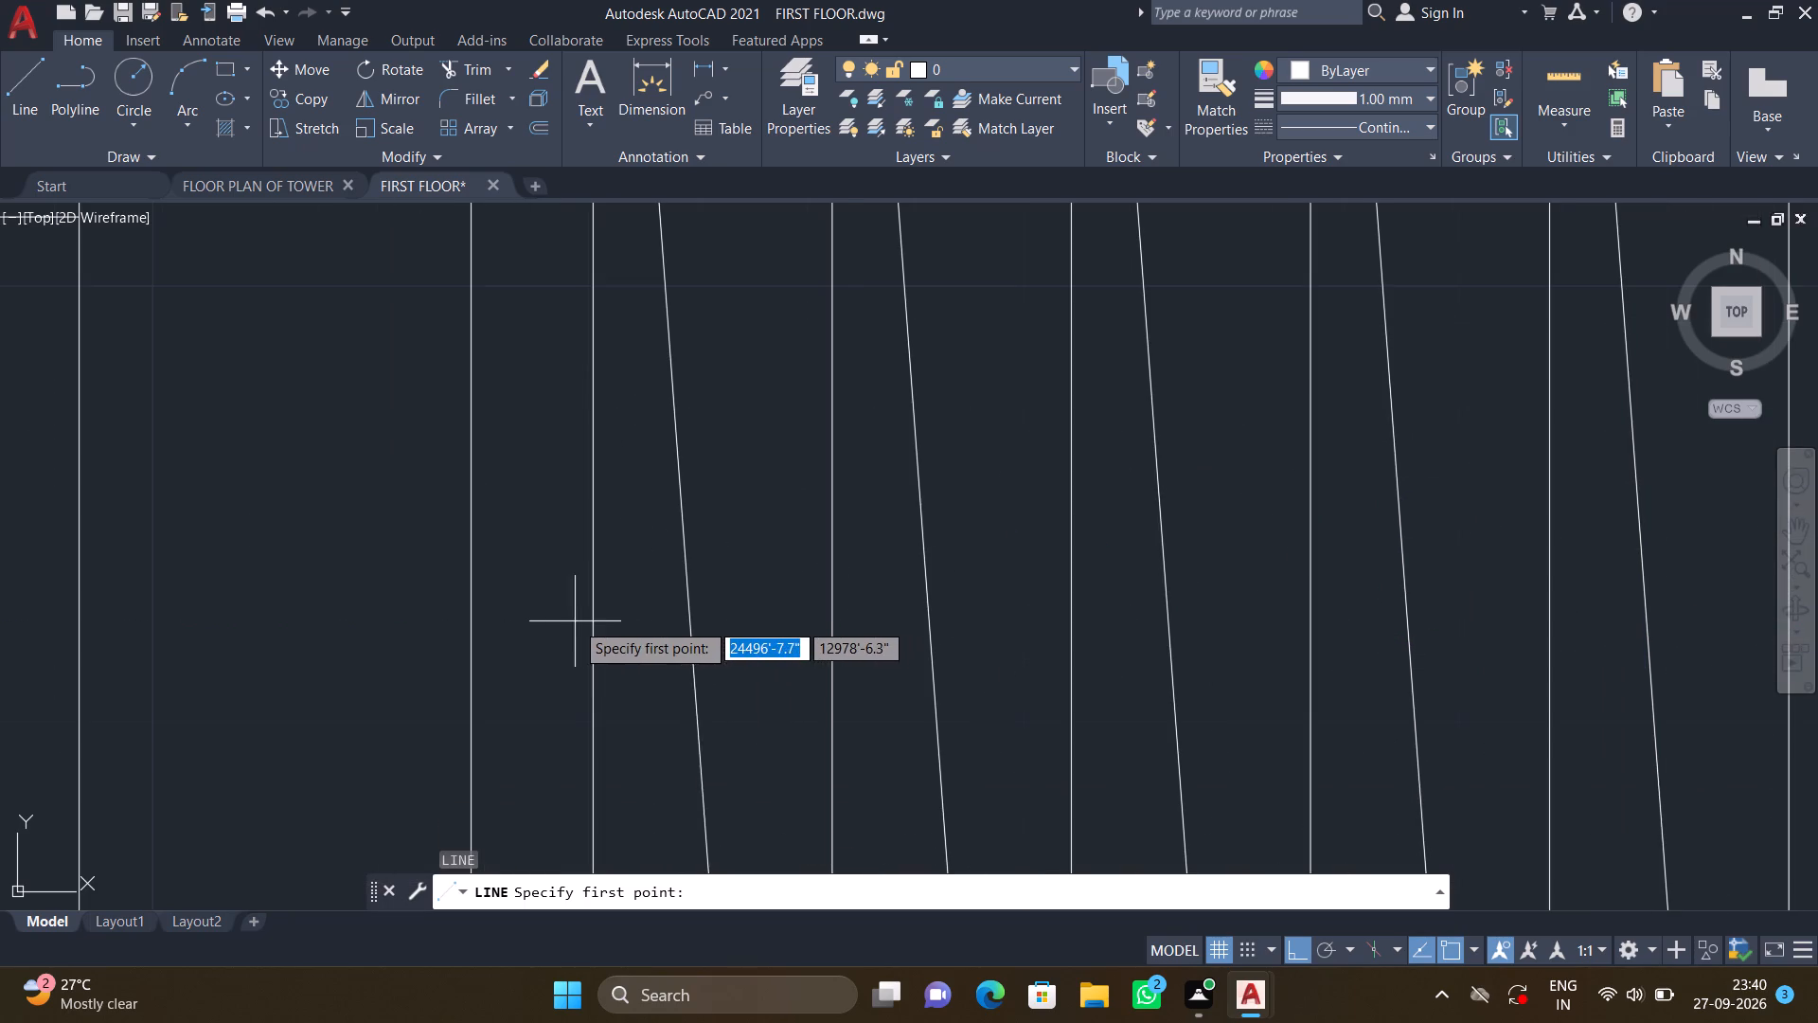
pyautogui.click(520, 624)
pyautogui.scroll(-4, 886, 656)
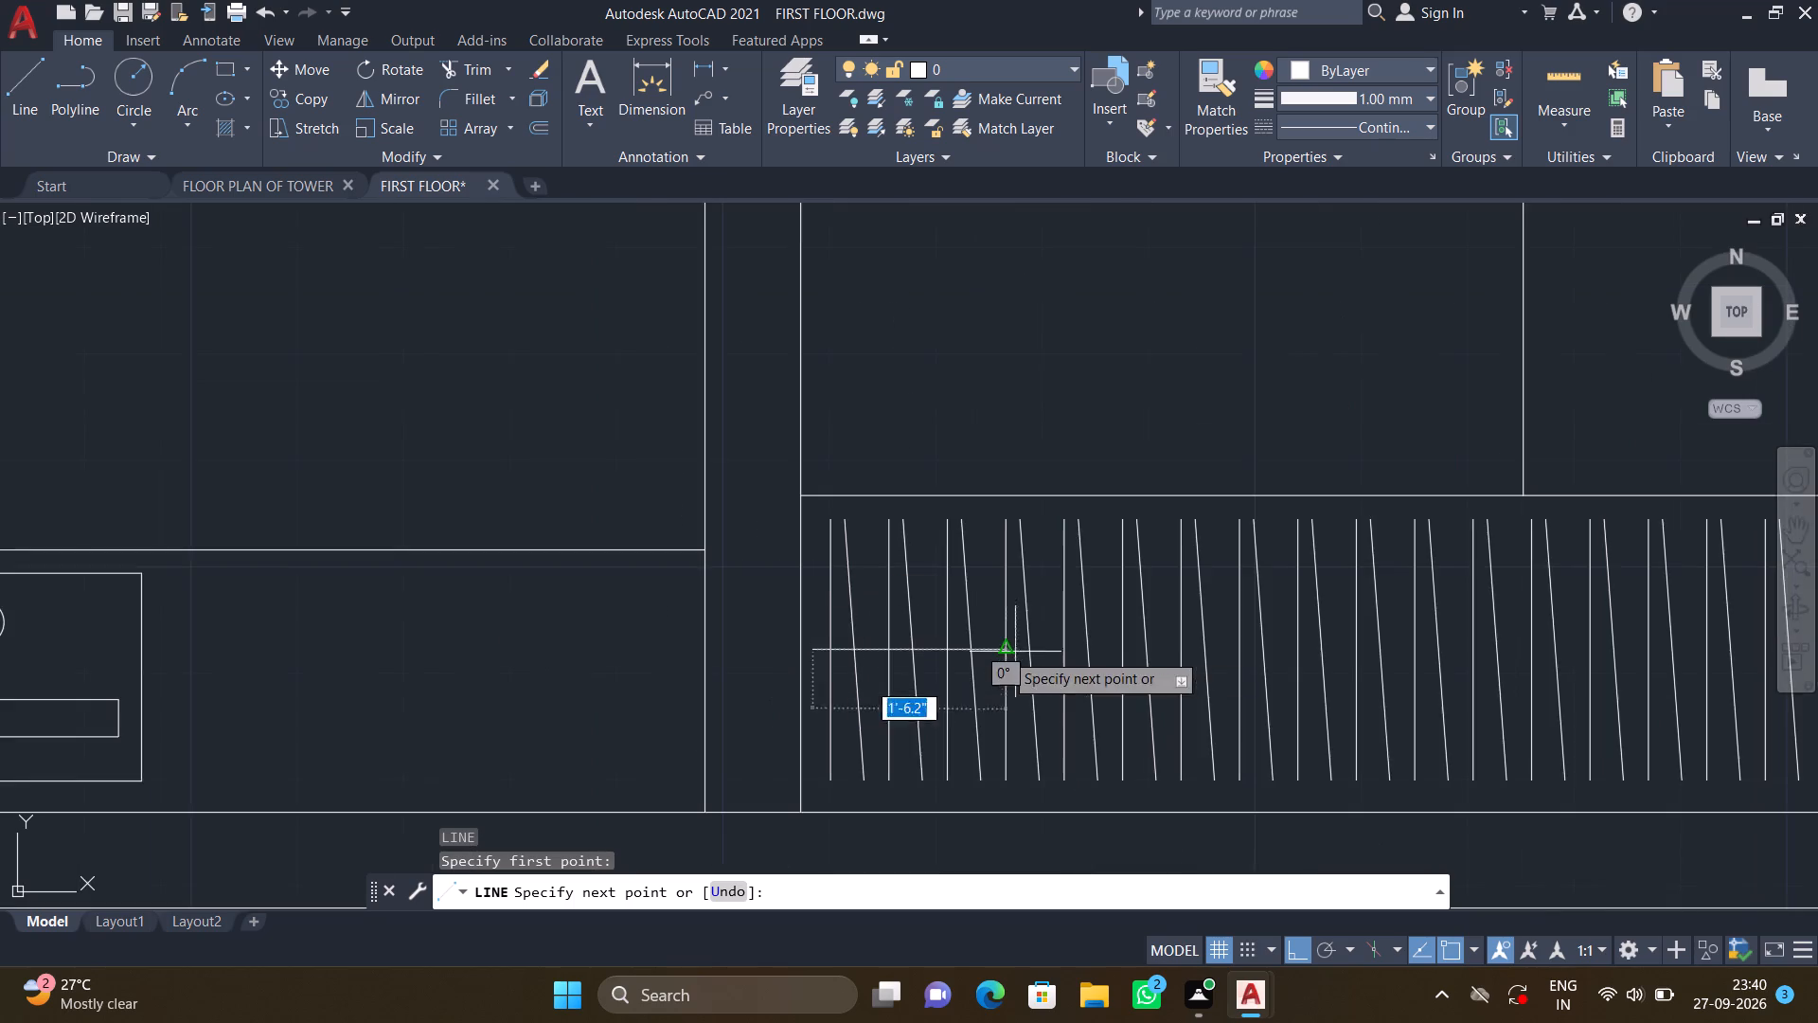
pyautogui.moveTo(989, 641); pyautogui.dragTo(552, 536, button='middle')
pyautogui.scroll(3, 1393, 599)
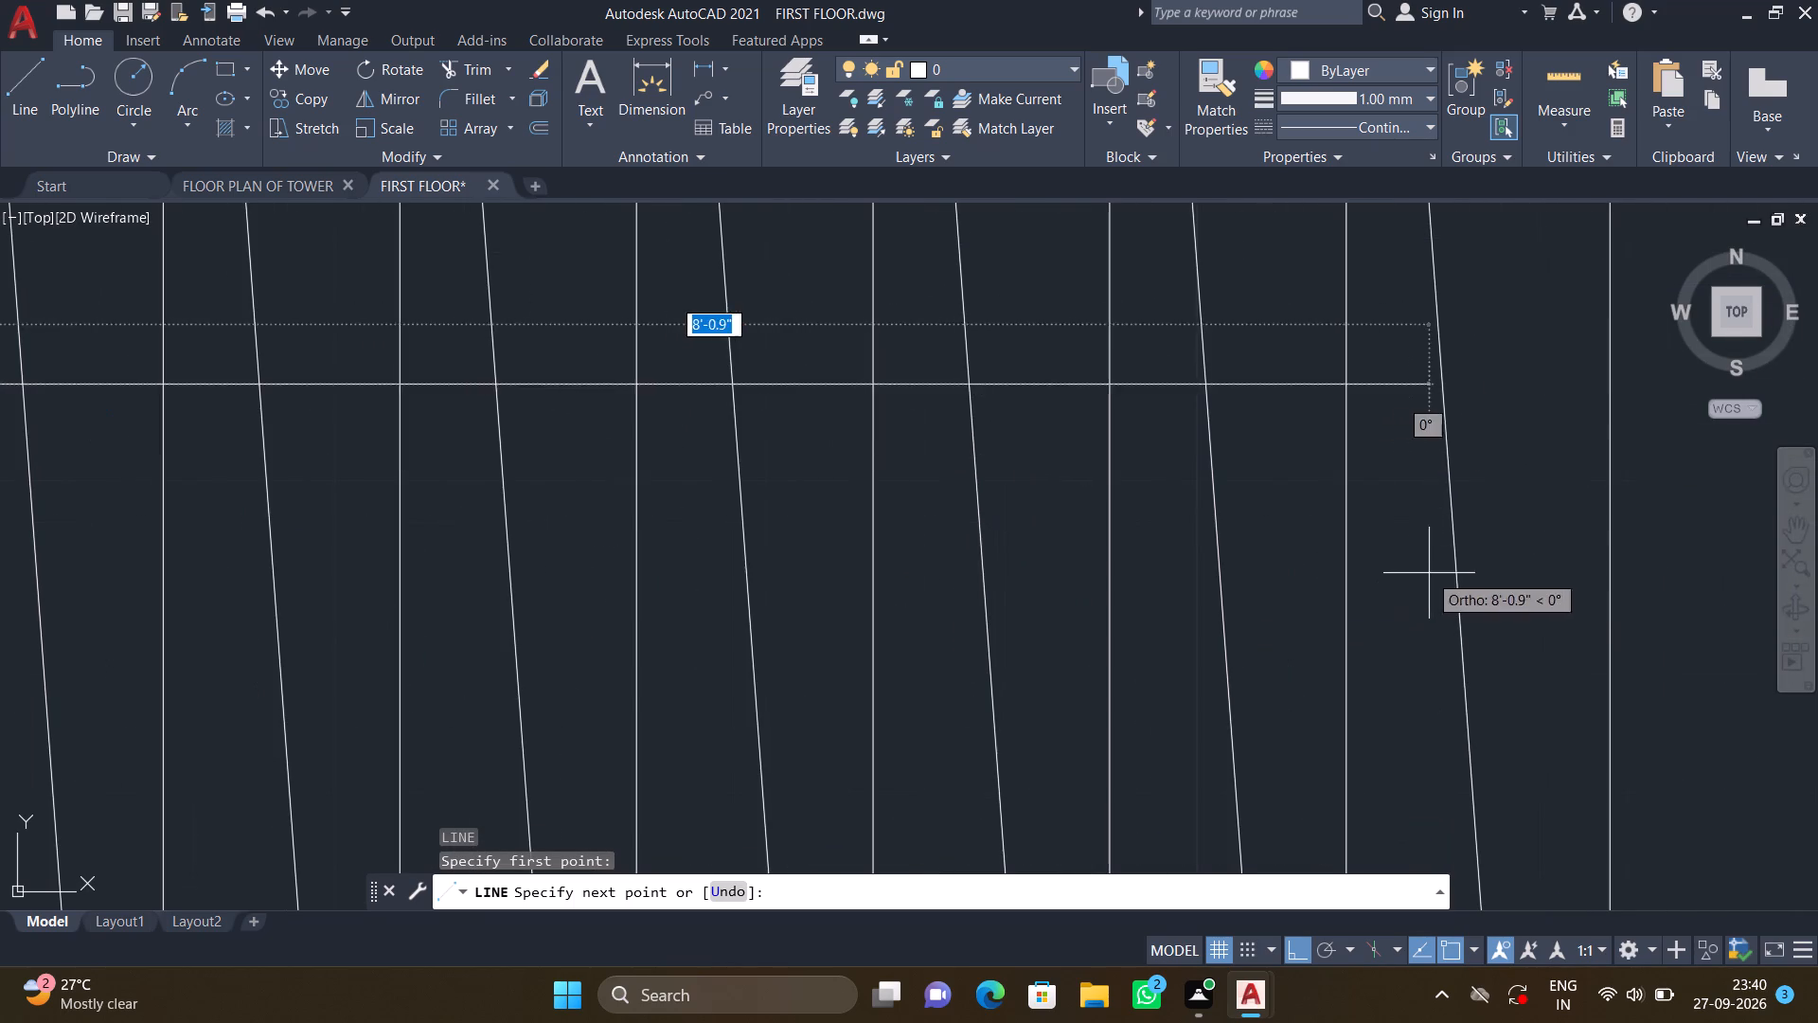
pyautogui.click(1534, 403)
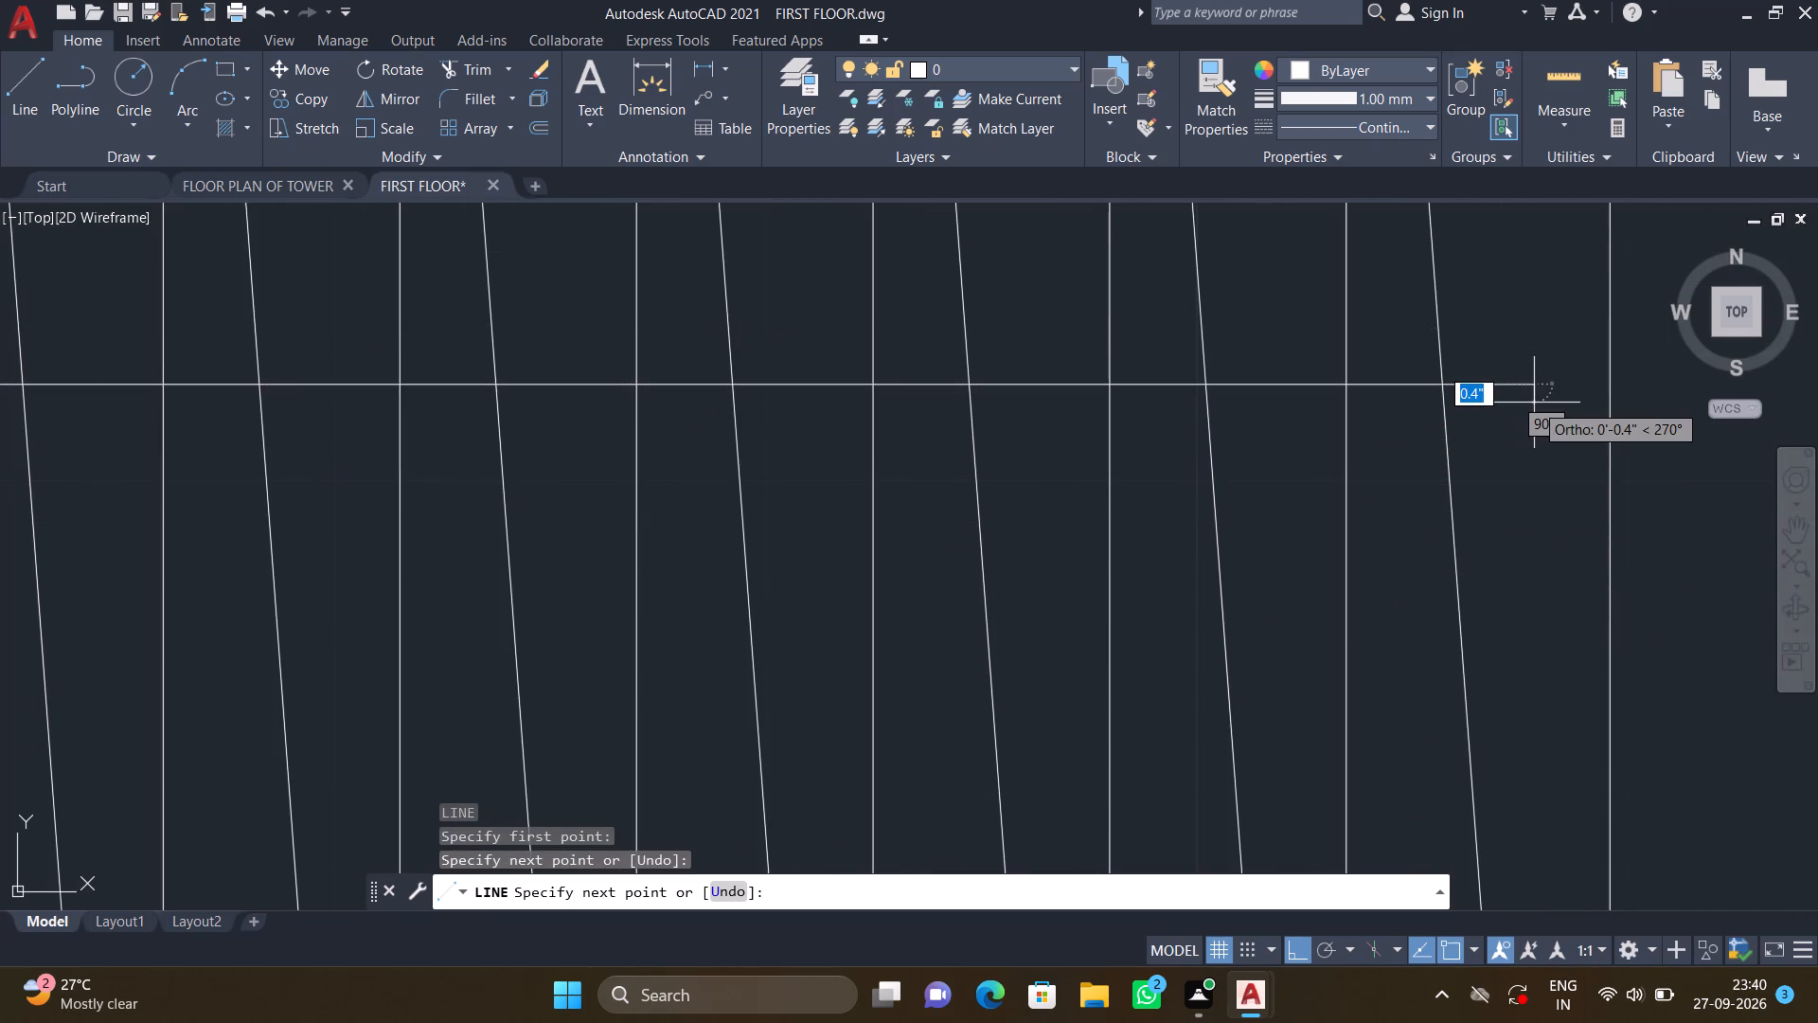
pyautogui.press('Return')
# Draw a horizontal hanger line about 2'-5.5" long across the upper end of the vertical wardrobe strip in the same L-shaped wardrobe.
pyautogui.scroll(-4, 1358, 476)
pyautogui.scroll(-2, 908, 495)
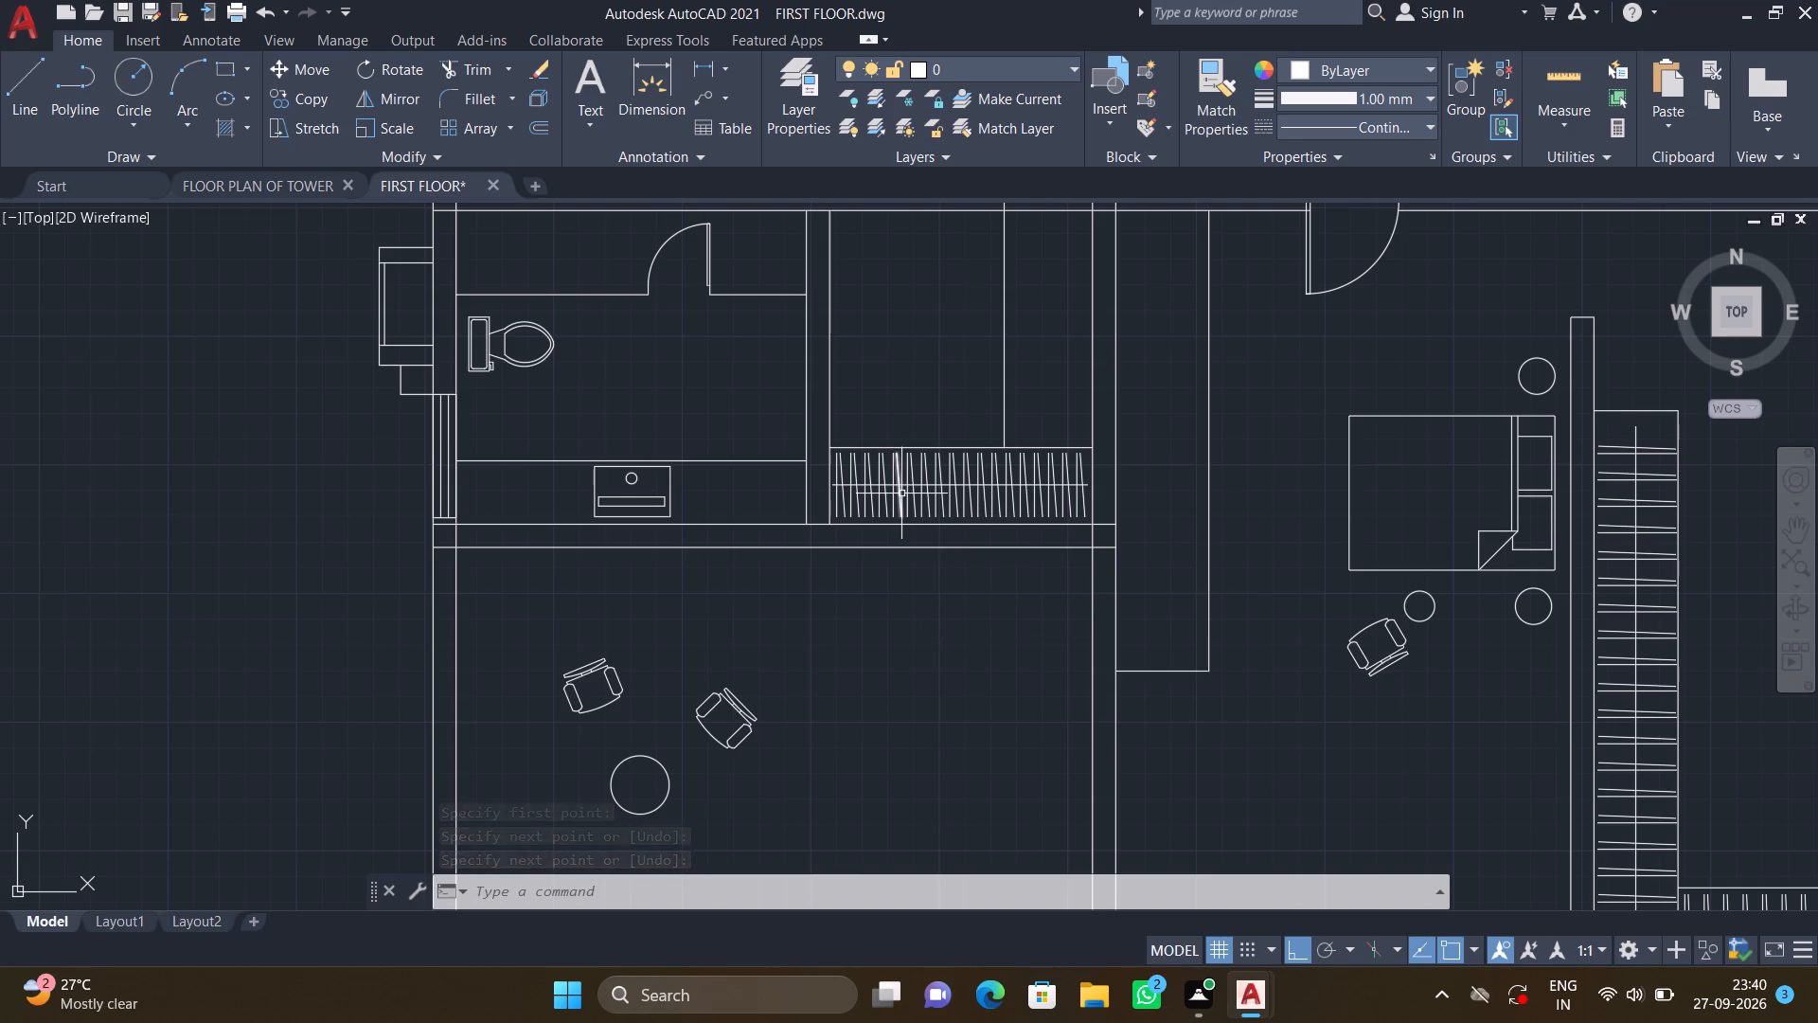
pyautogui.scroll(-2, 918, 502)
pyautogui.moveTo(918, 476); pyautogui.dragTo(847, 530, button='middle')
pyautogui.scroll(4, 904, 467)
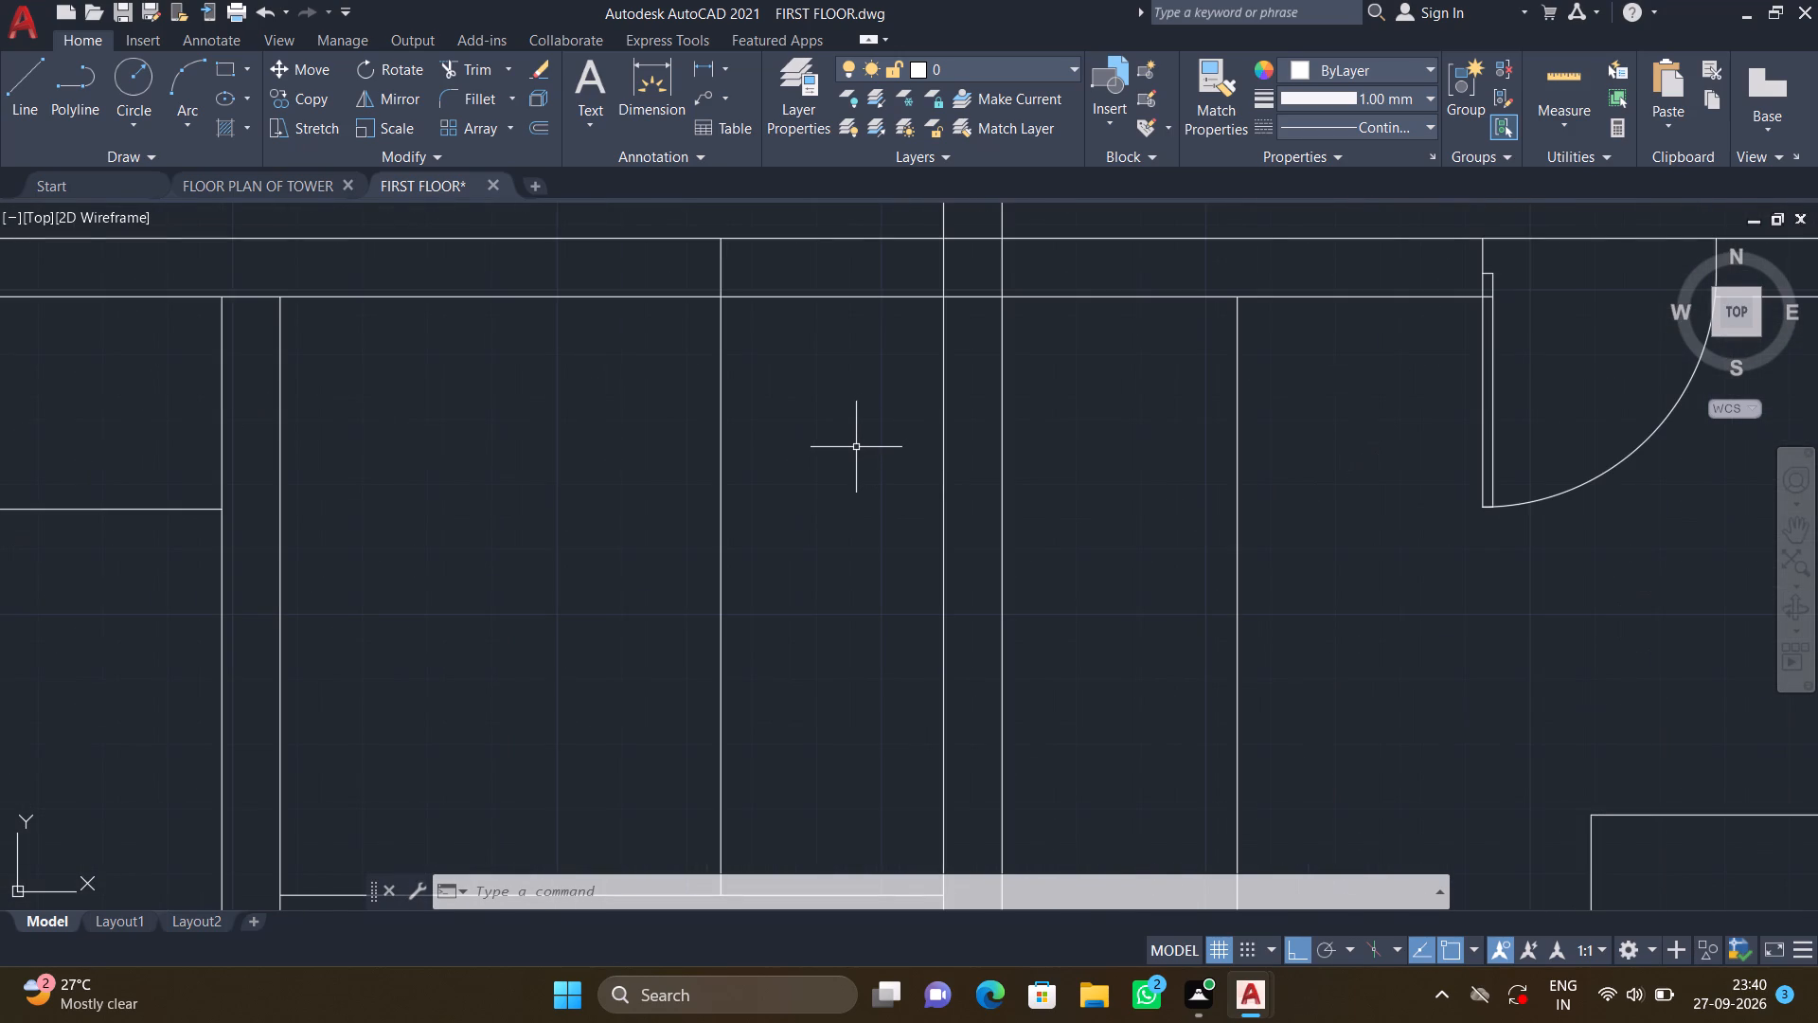
pyautogui.press('l')
pyautogui.press('Return')
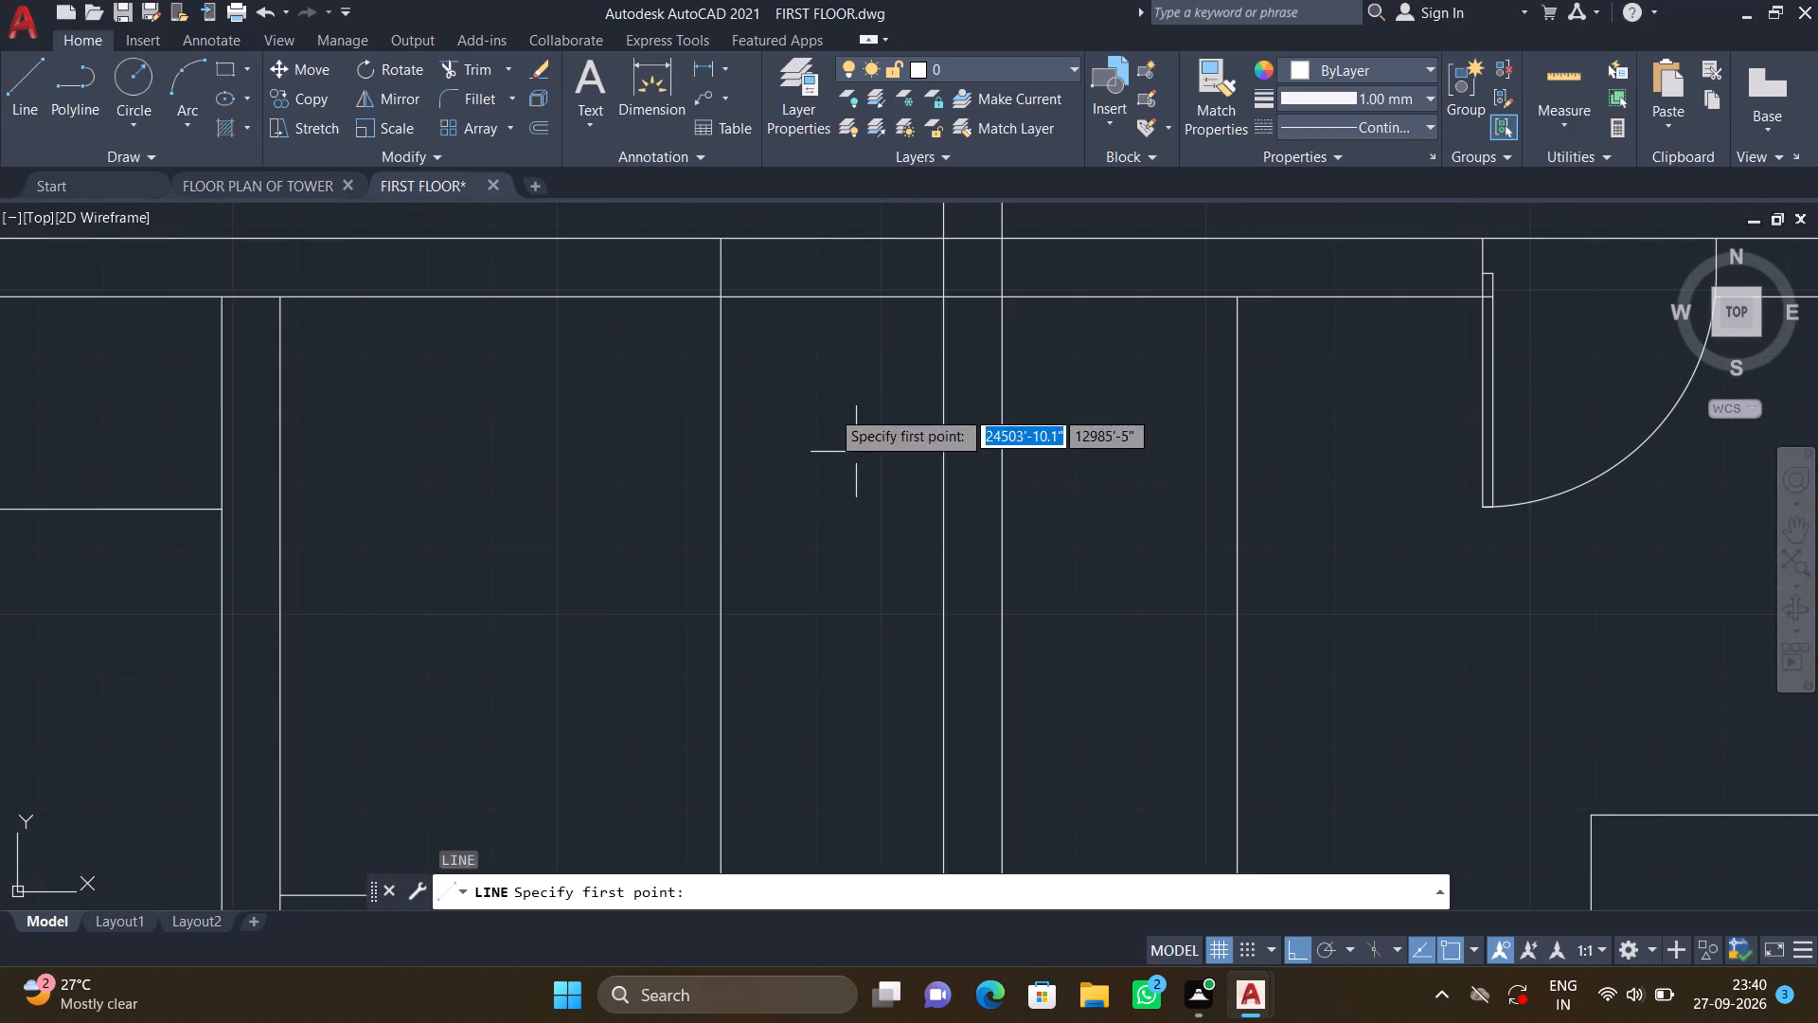
pyautogui.scroll(3, 745, 314)
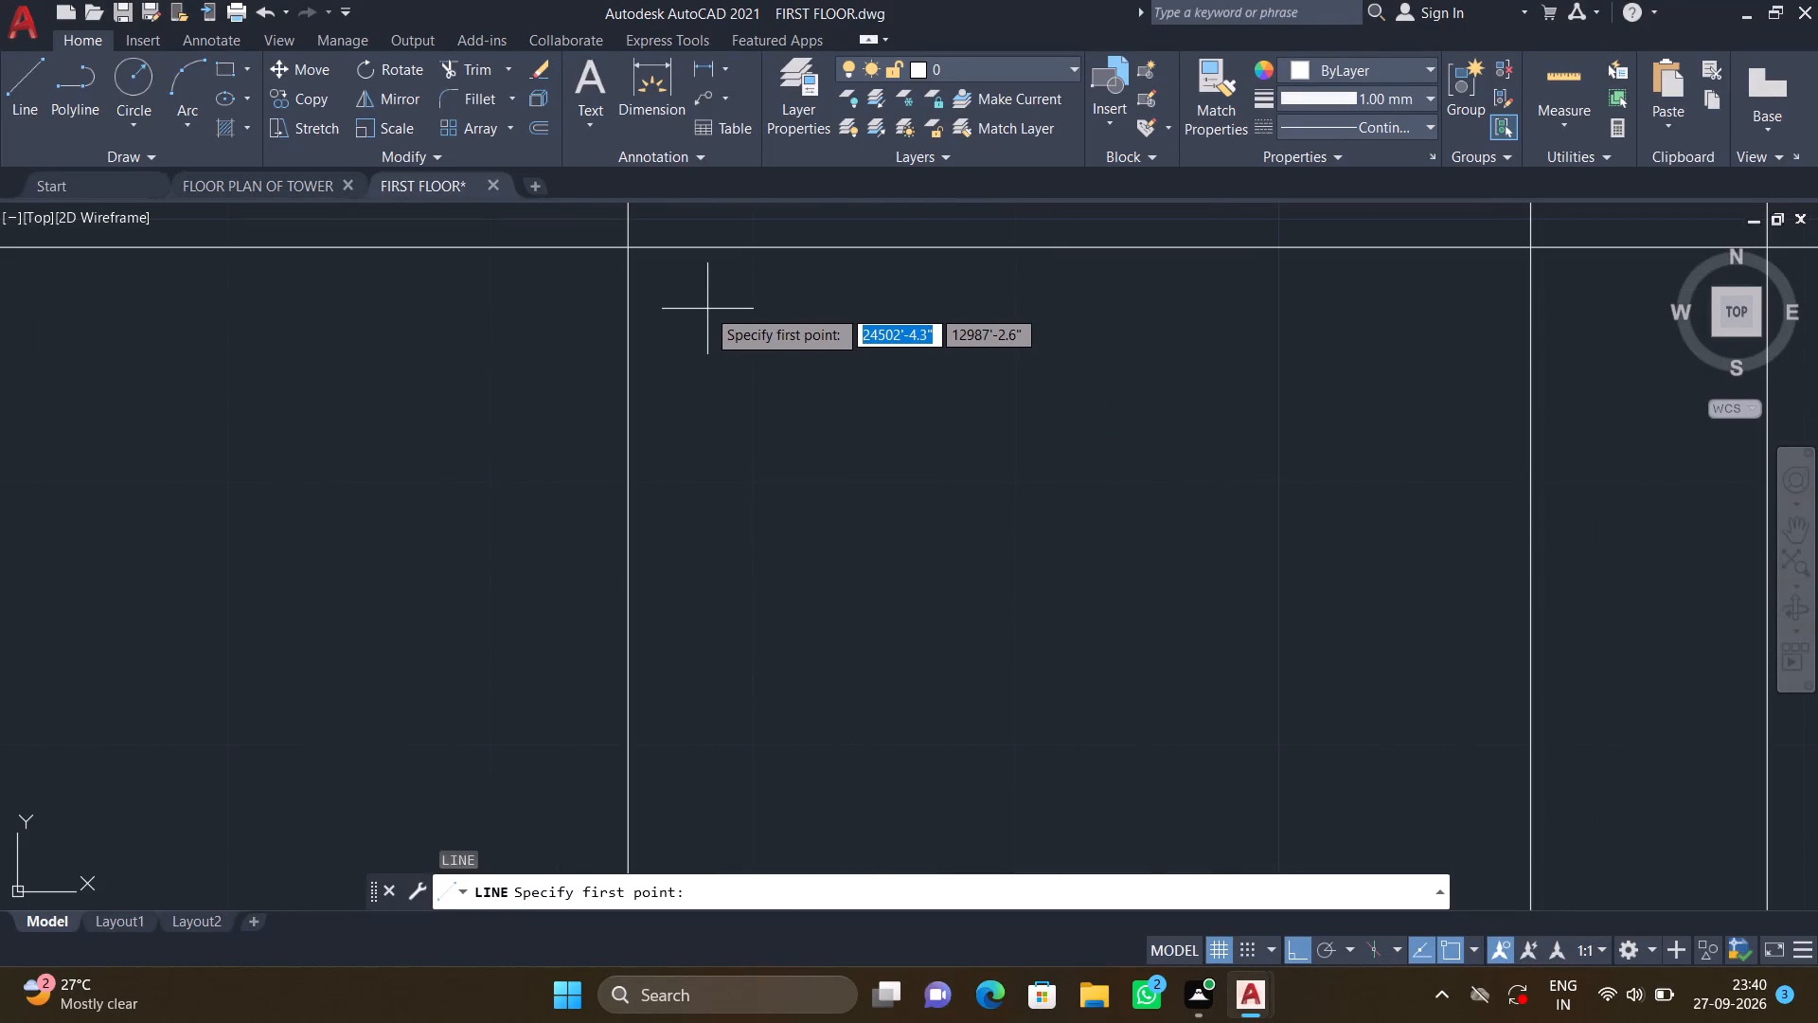
pyautogui.click(684, 299)
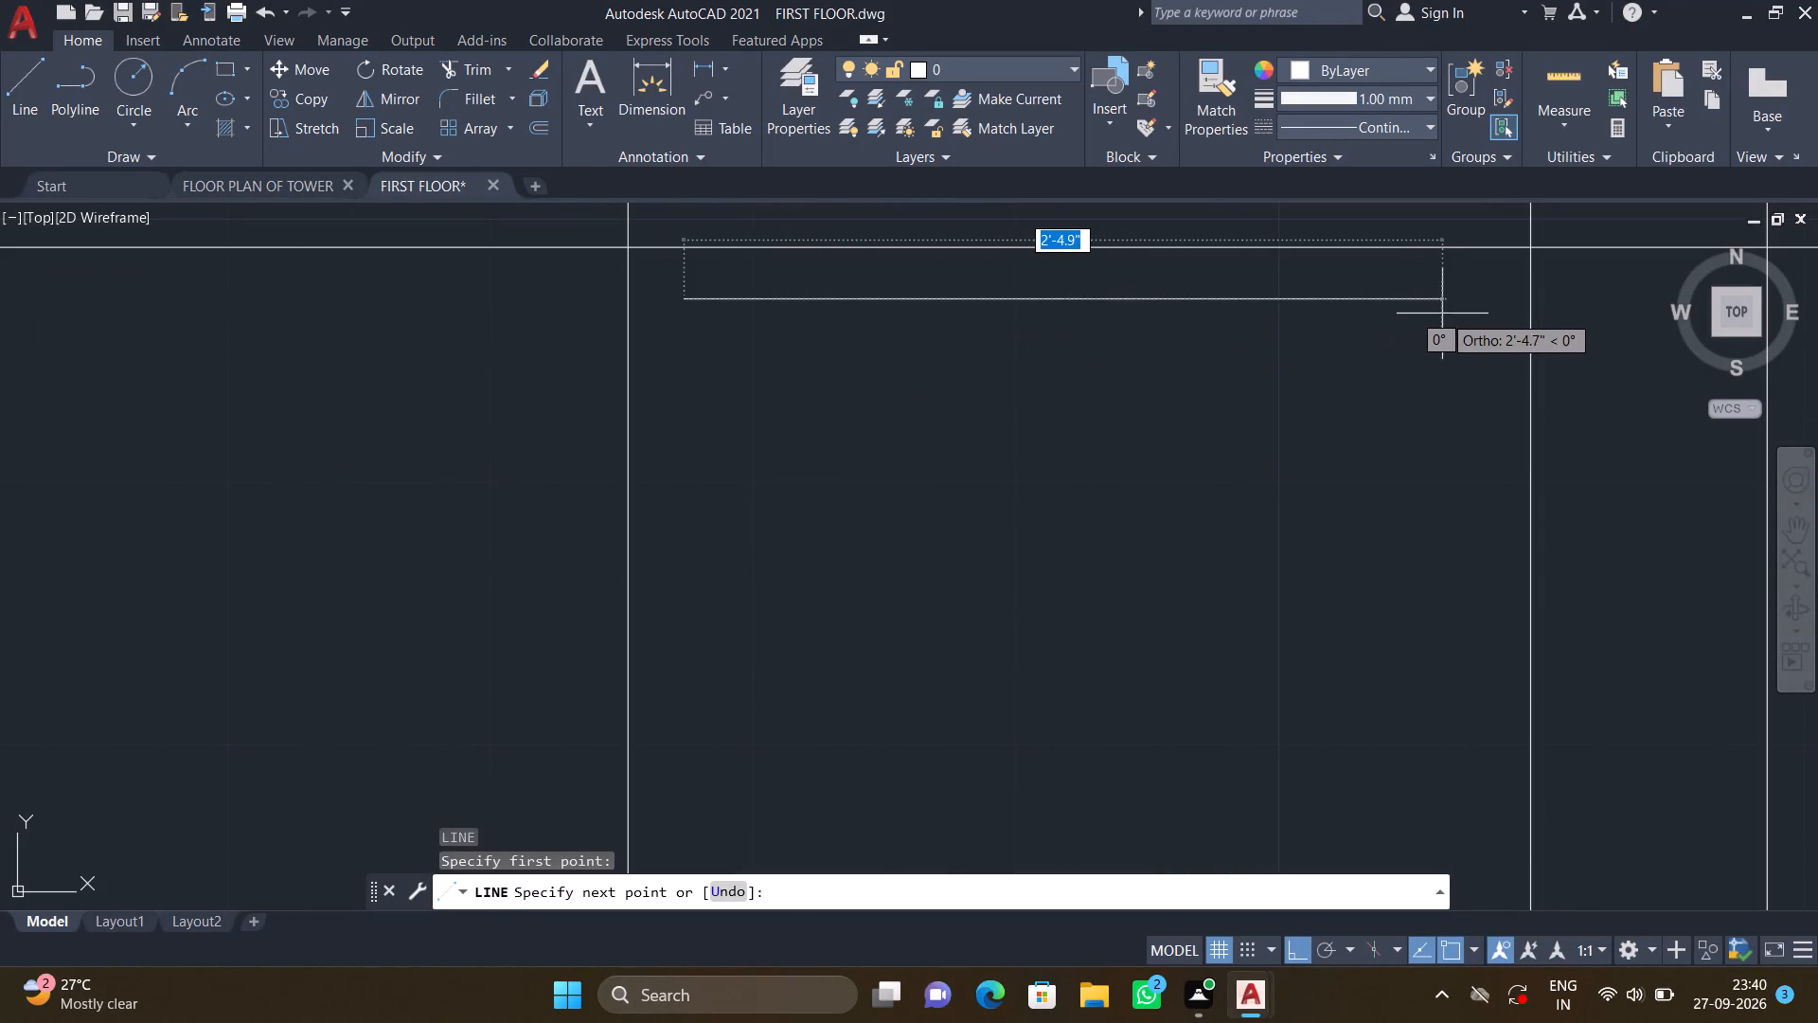
pyautogui.click(1463, 303)
pyautogui.press('Return')
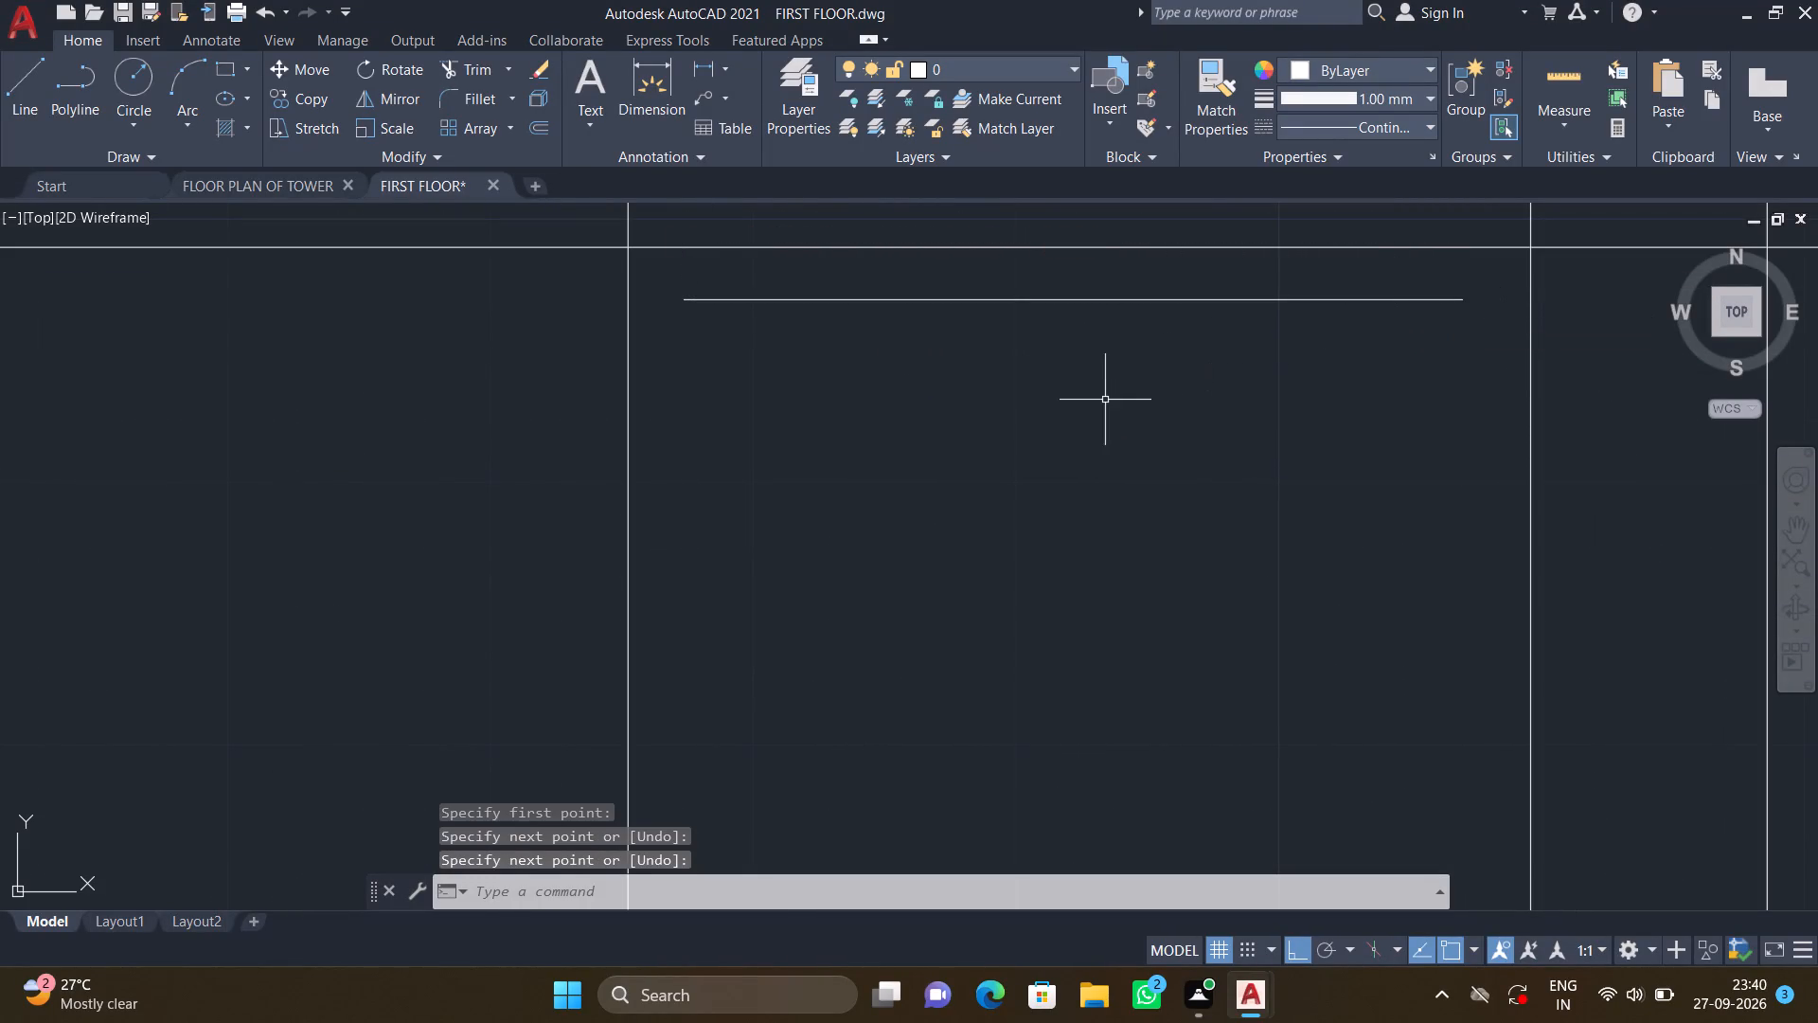
# With Ortho off, draw a slightly slanted hanger line about 2'-5.7" long just below the horizontal one, diverging toward its right end.
pyautogui.press('l')
pyautogui.press('Return')
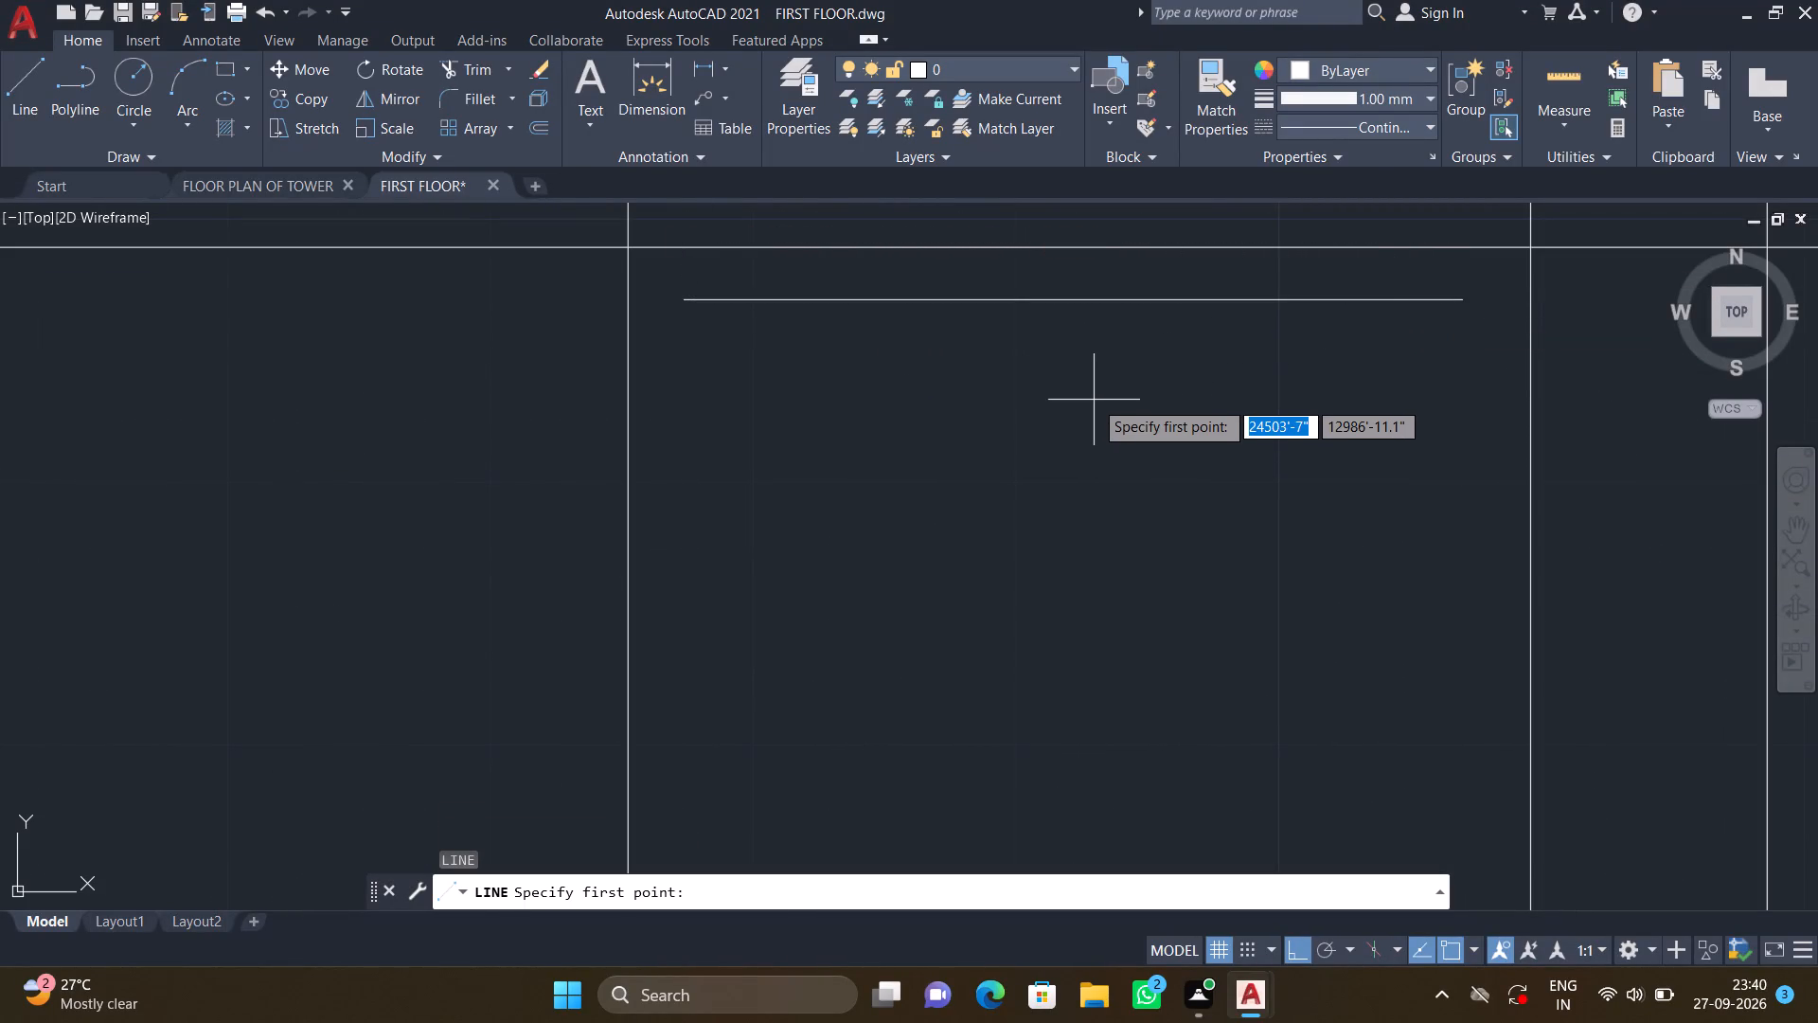
pyautogui.press('F9')
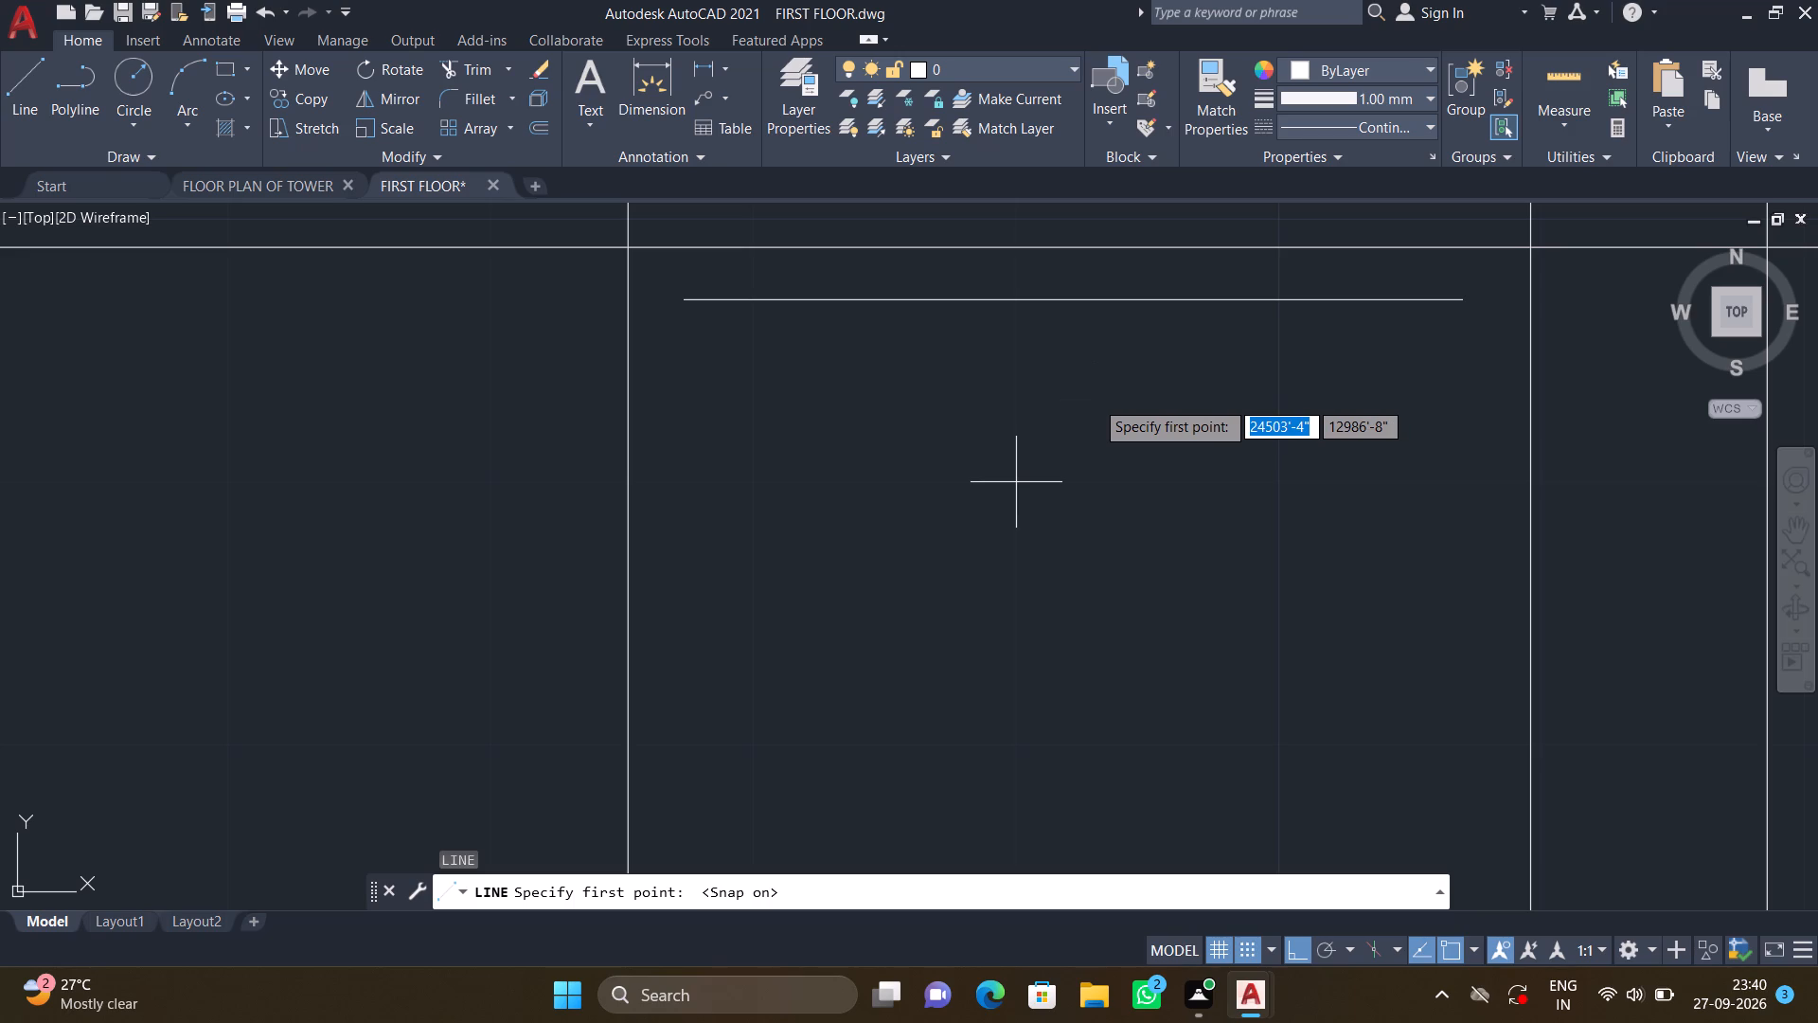
pyautogui.press('F8')
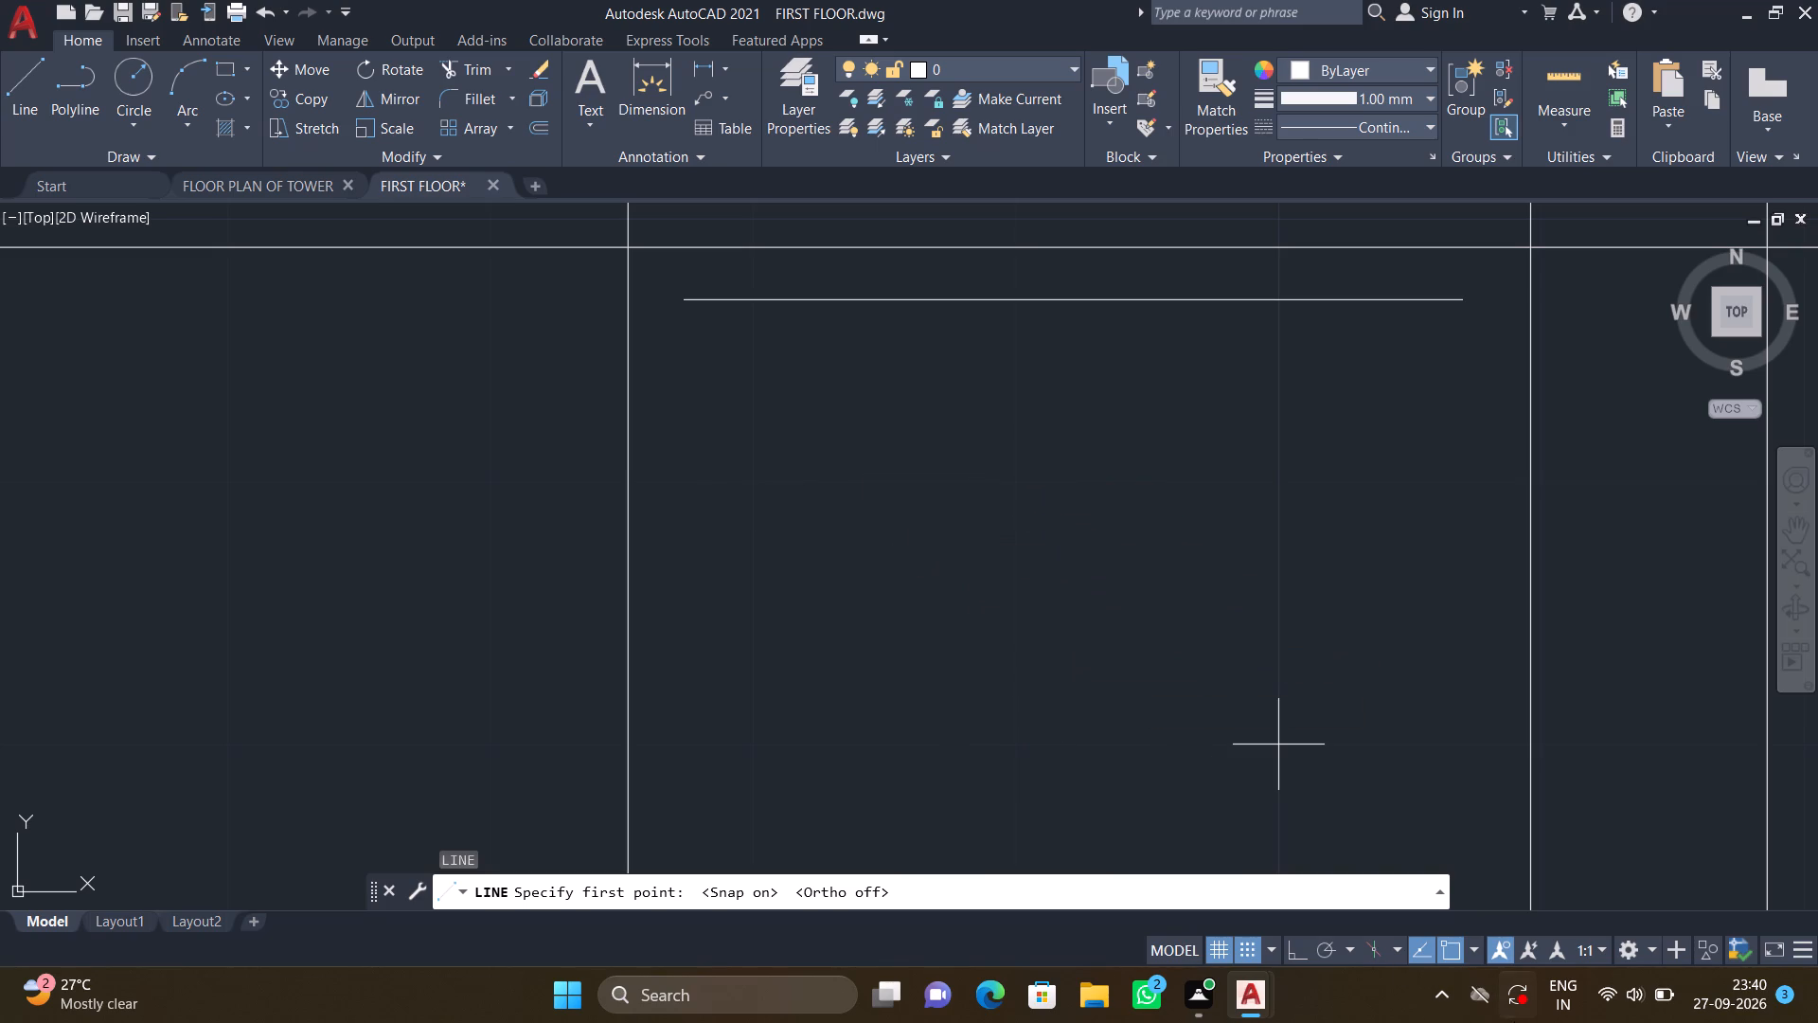
pyautogui.click(1253, 942)
pyautogui.click(686, 349)
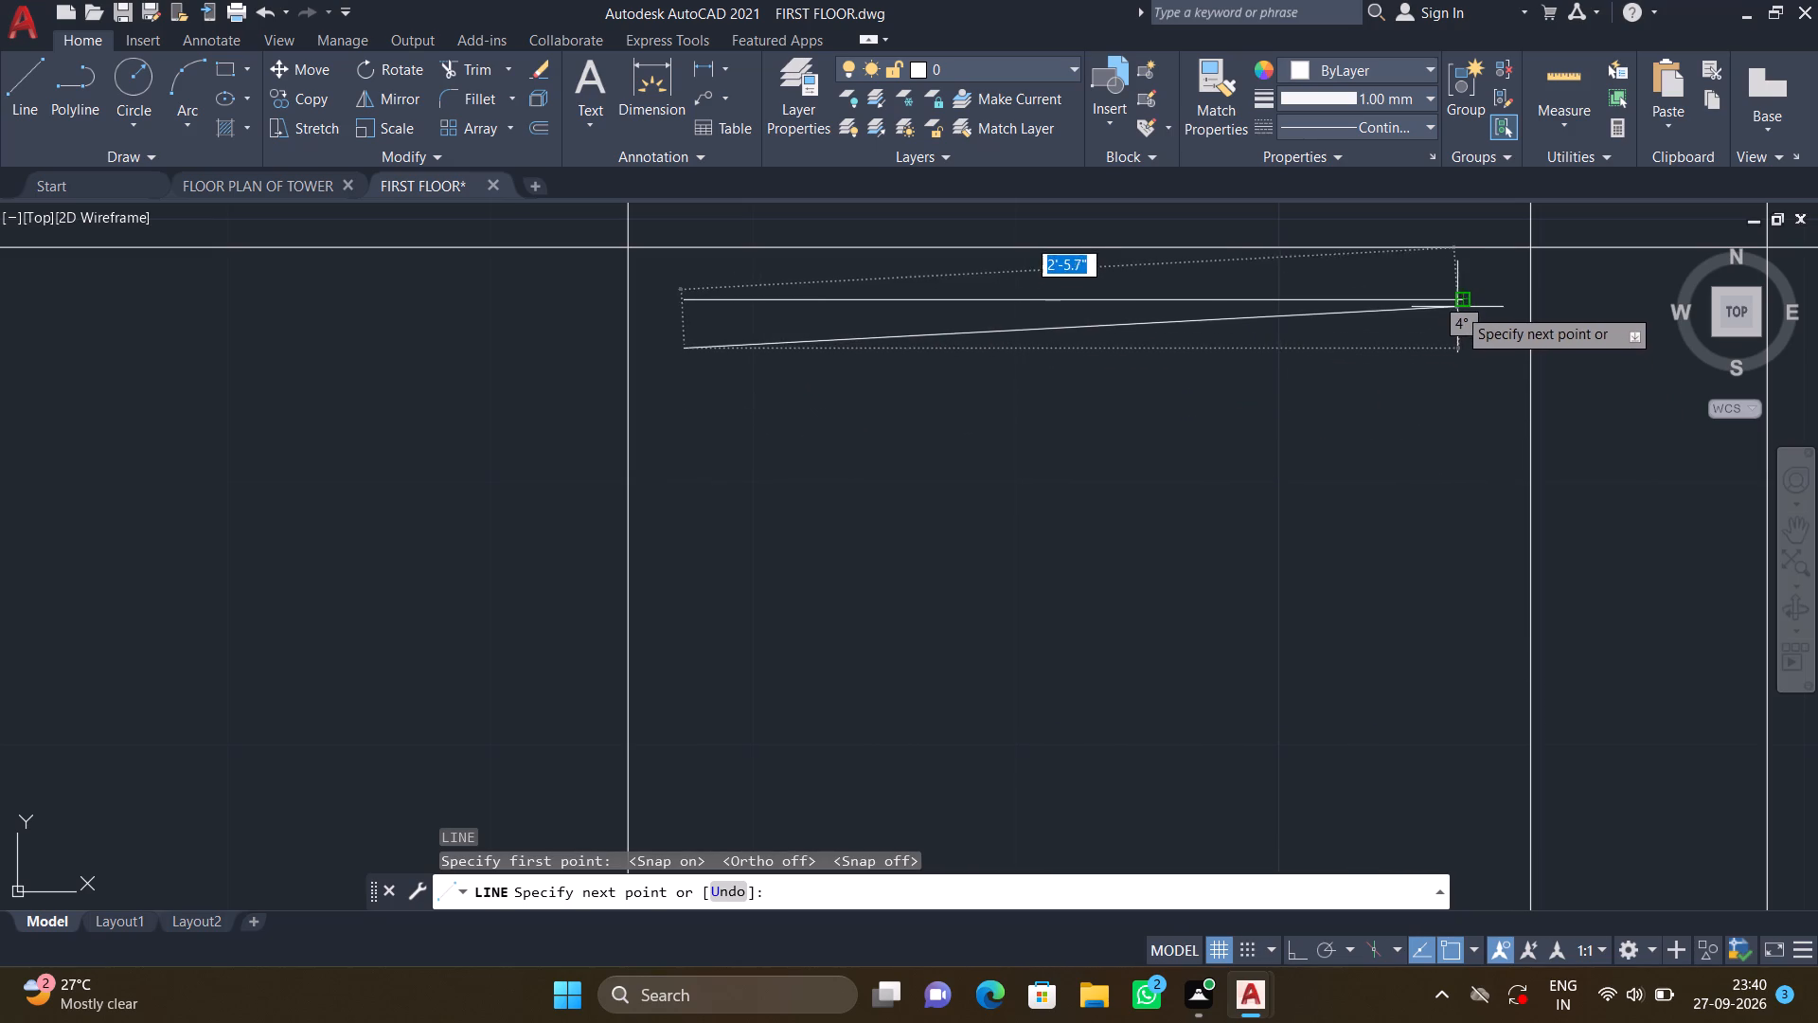
pyautogui.click(1468, 377)
pyautogui.press('Return')
# With Ortho on, copy the horizontal and slanted hanger lines down the vertical strip as a 15-item array spaced about 5.5" apart.
pyautogui.scroll(-3, 1402, 454)
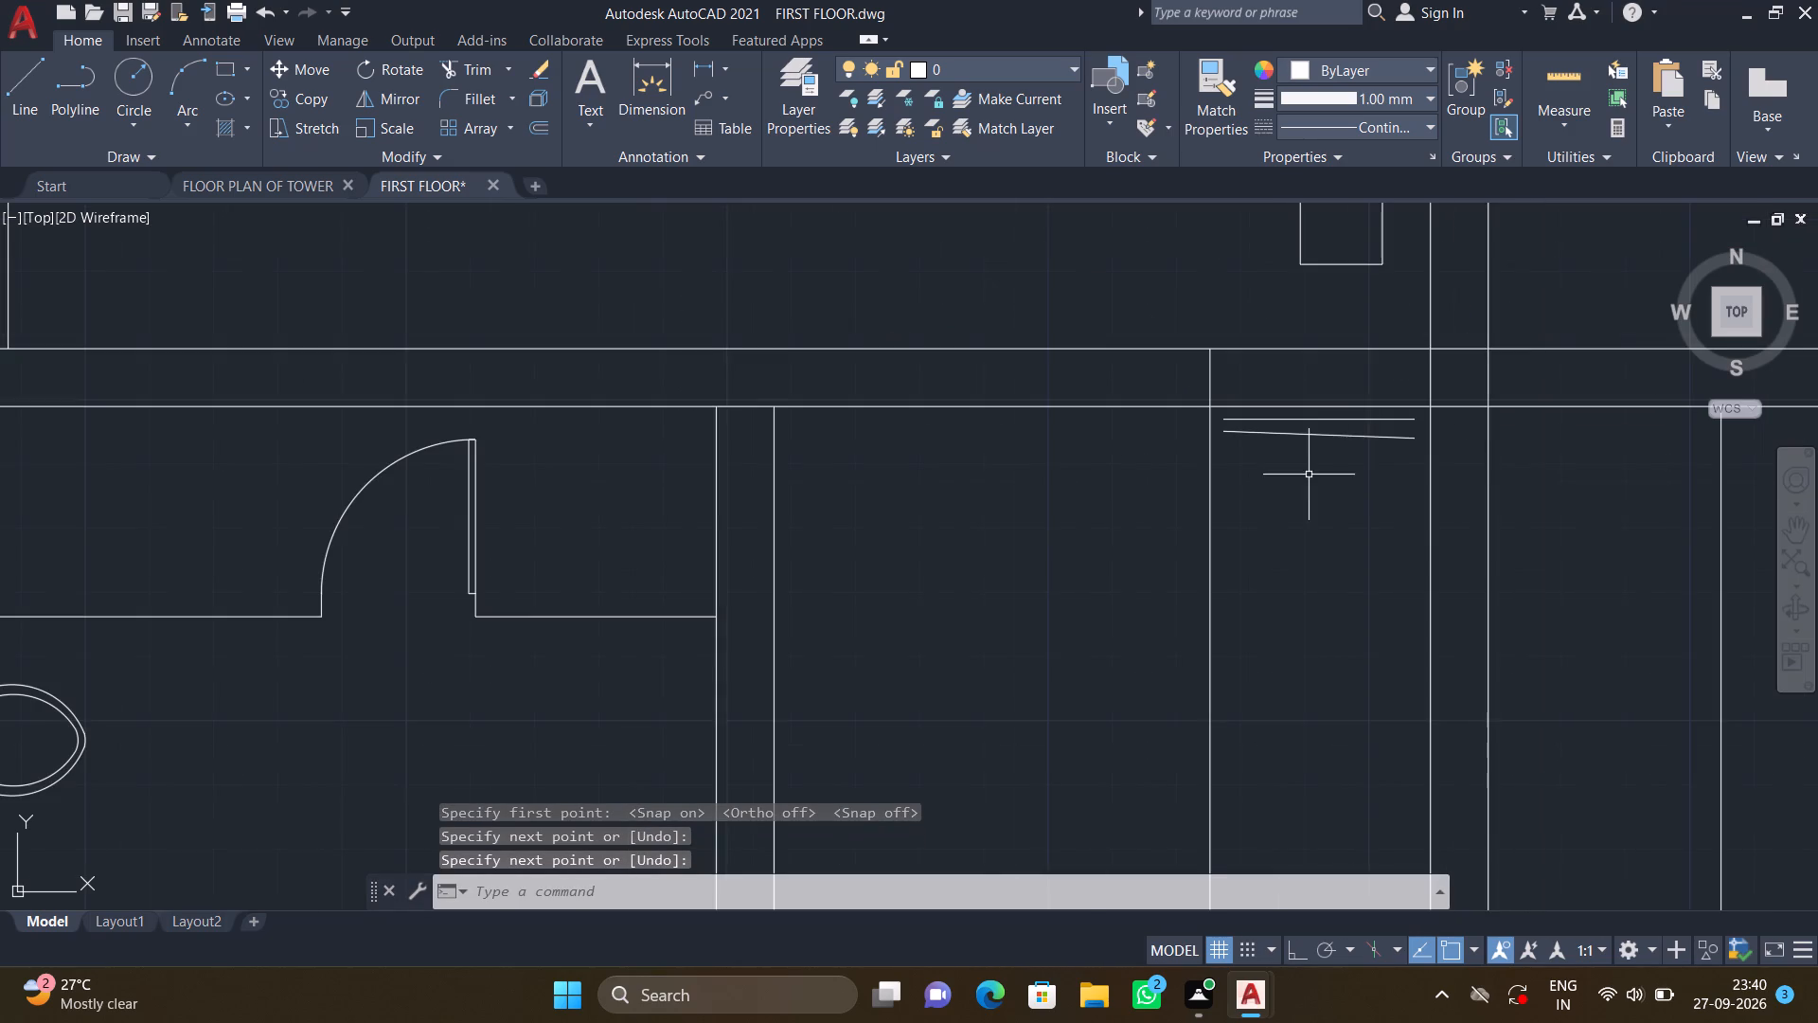
pyautogui.moveTo(1281, 470); pyautogui.dragTo(949, 411, button='middle')
pyautogui.press('c')
pyautogui.press('o')
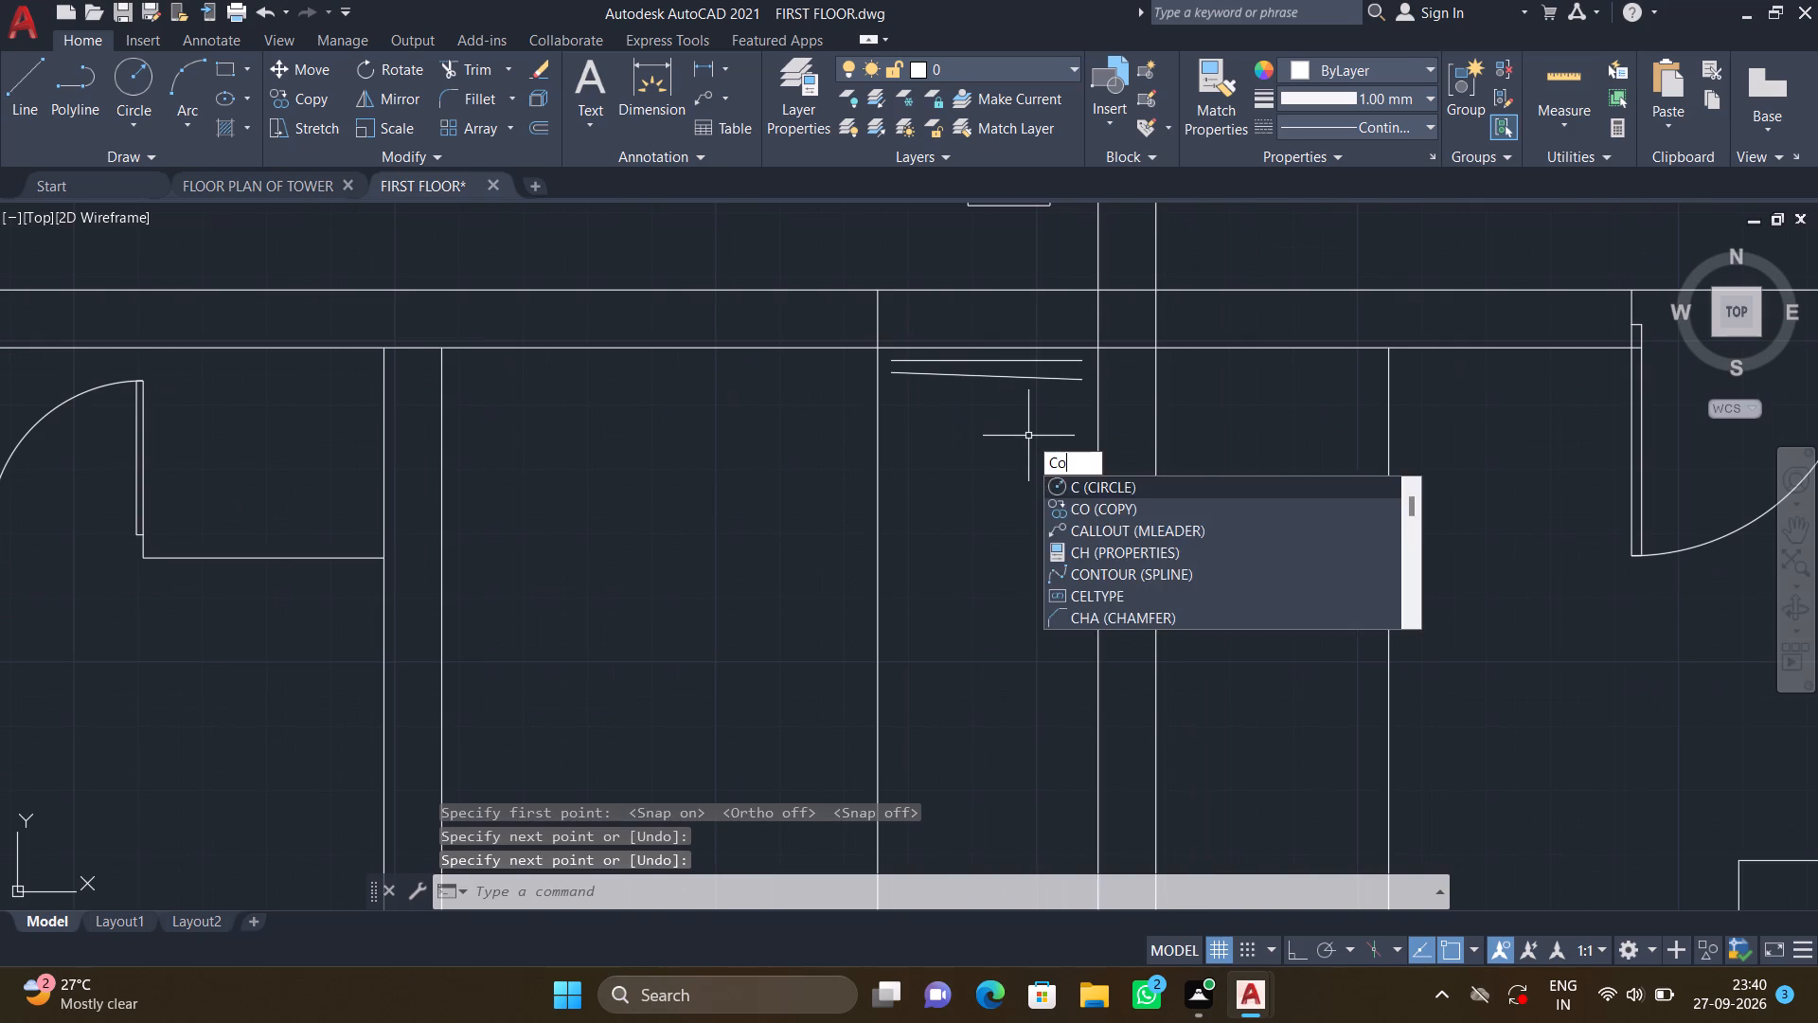
pyautogui.press('Return')
pyautogui.press('F8')
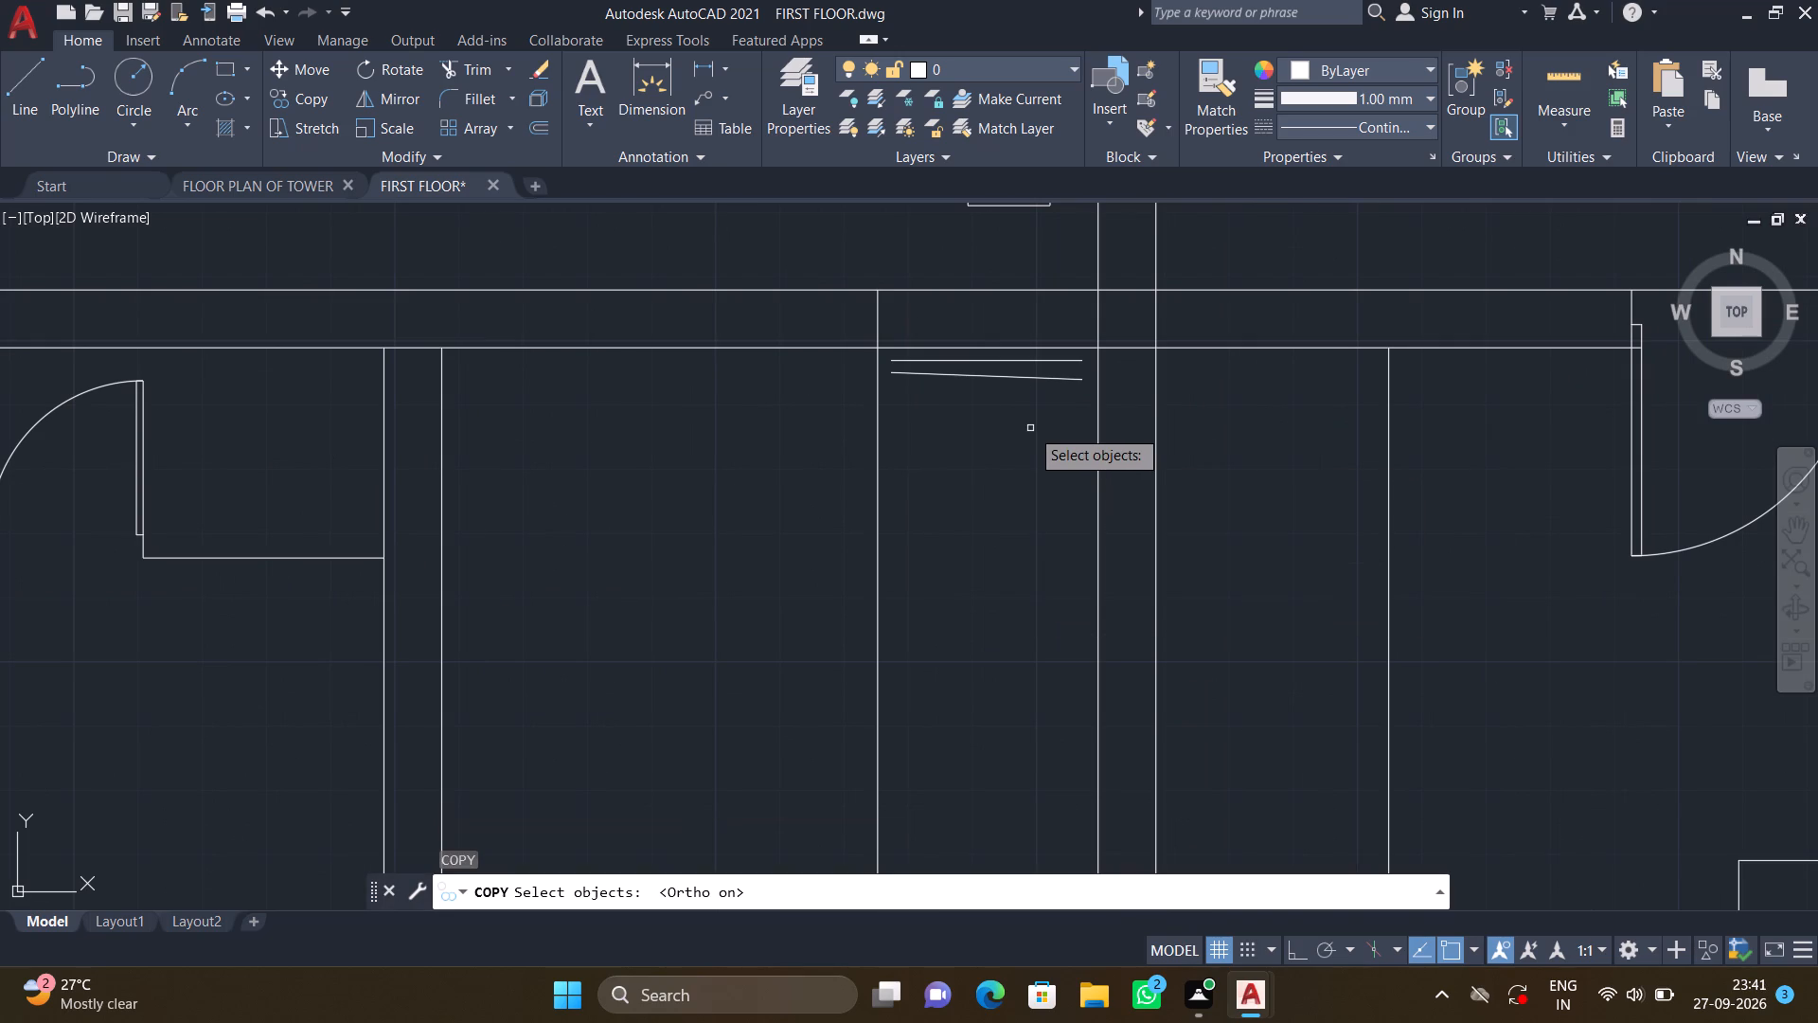
pyautogui.scroll(2, 1050, 408)
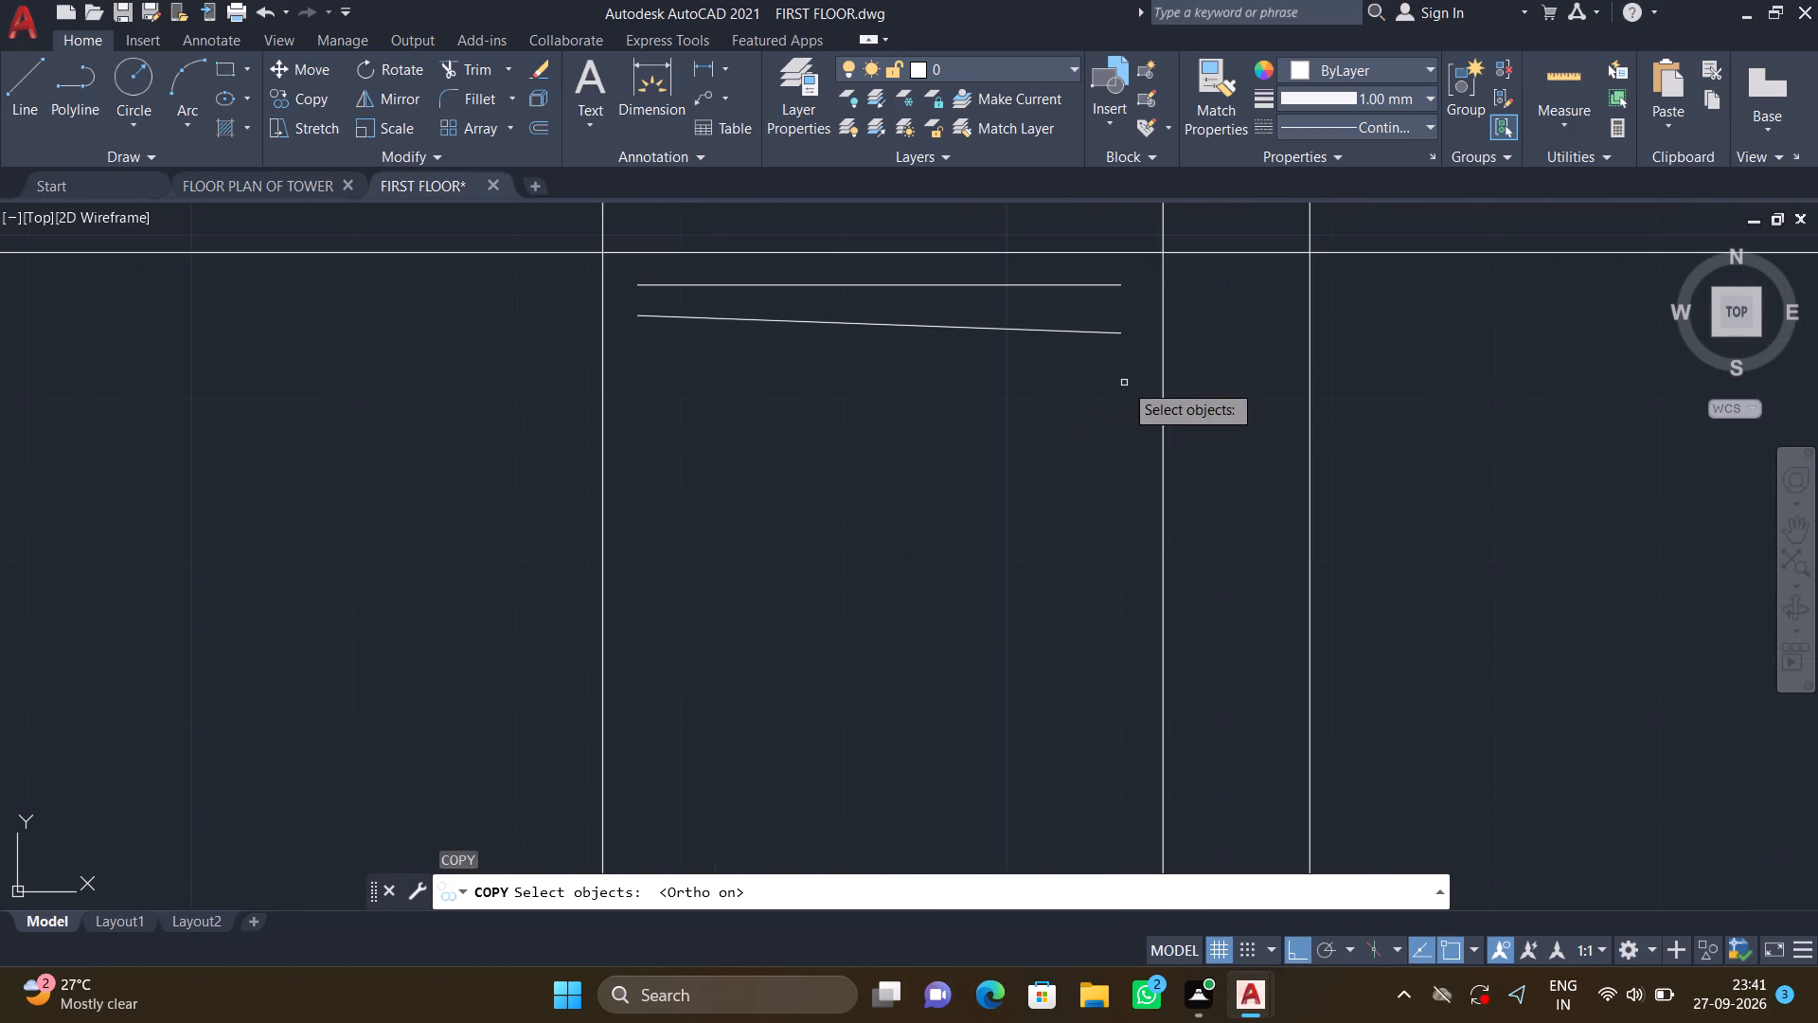
pyautogui.moveTo(1124, 384); pyautogui.dragTo(1122, 374)
pyautogui.click(884, 266)
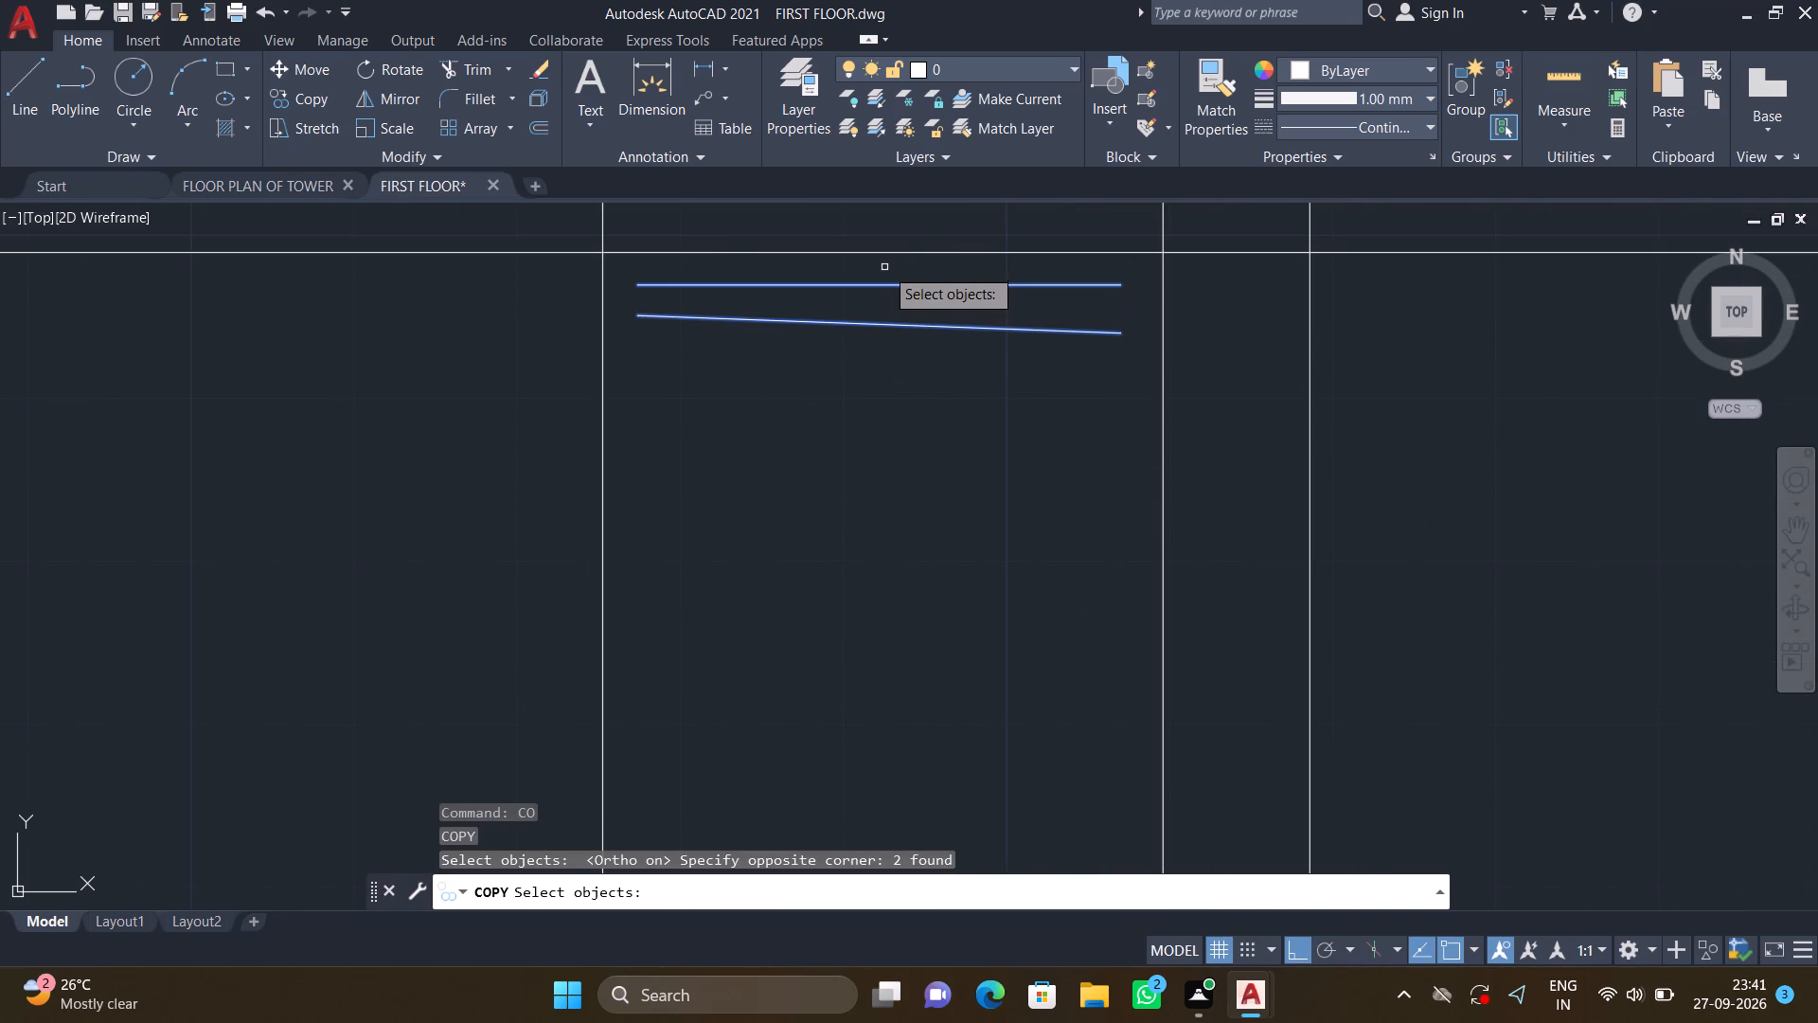
pyautogui.press('Return')
pyautogui.click(884, 282)
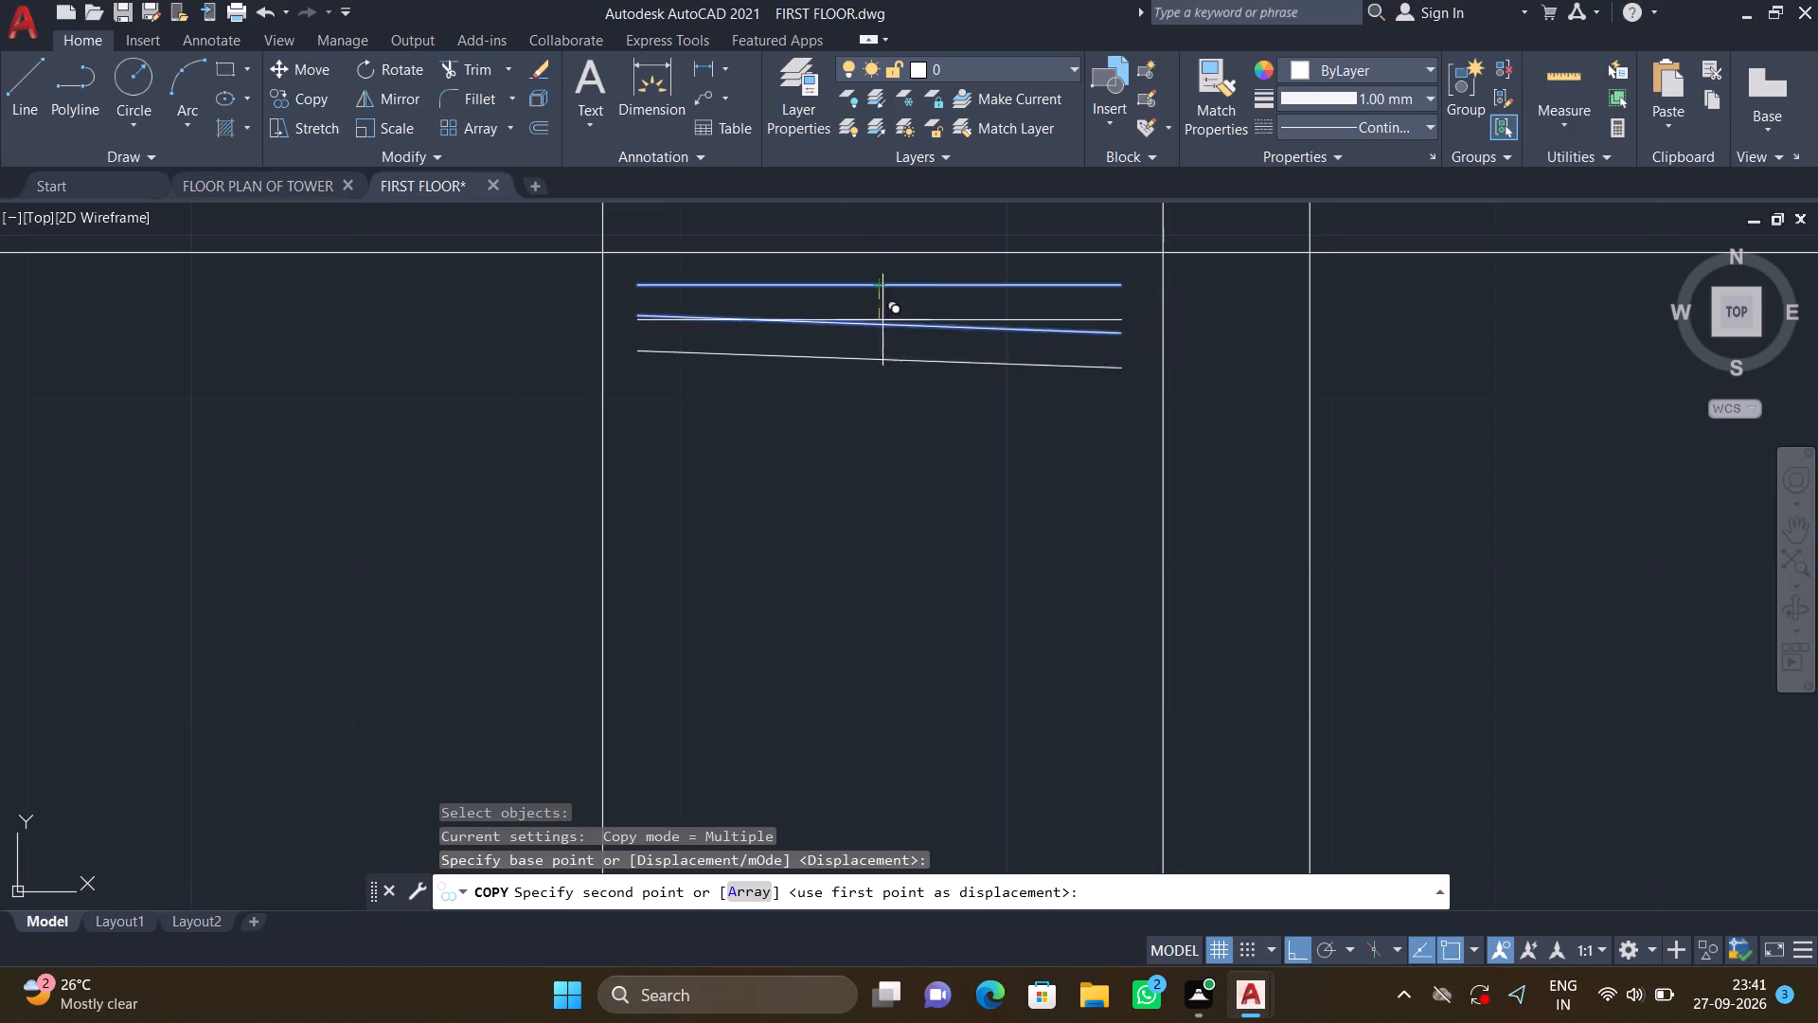
pyautogui.press('a')
pyautogui.press('Return')
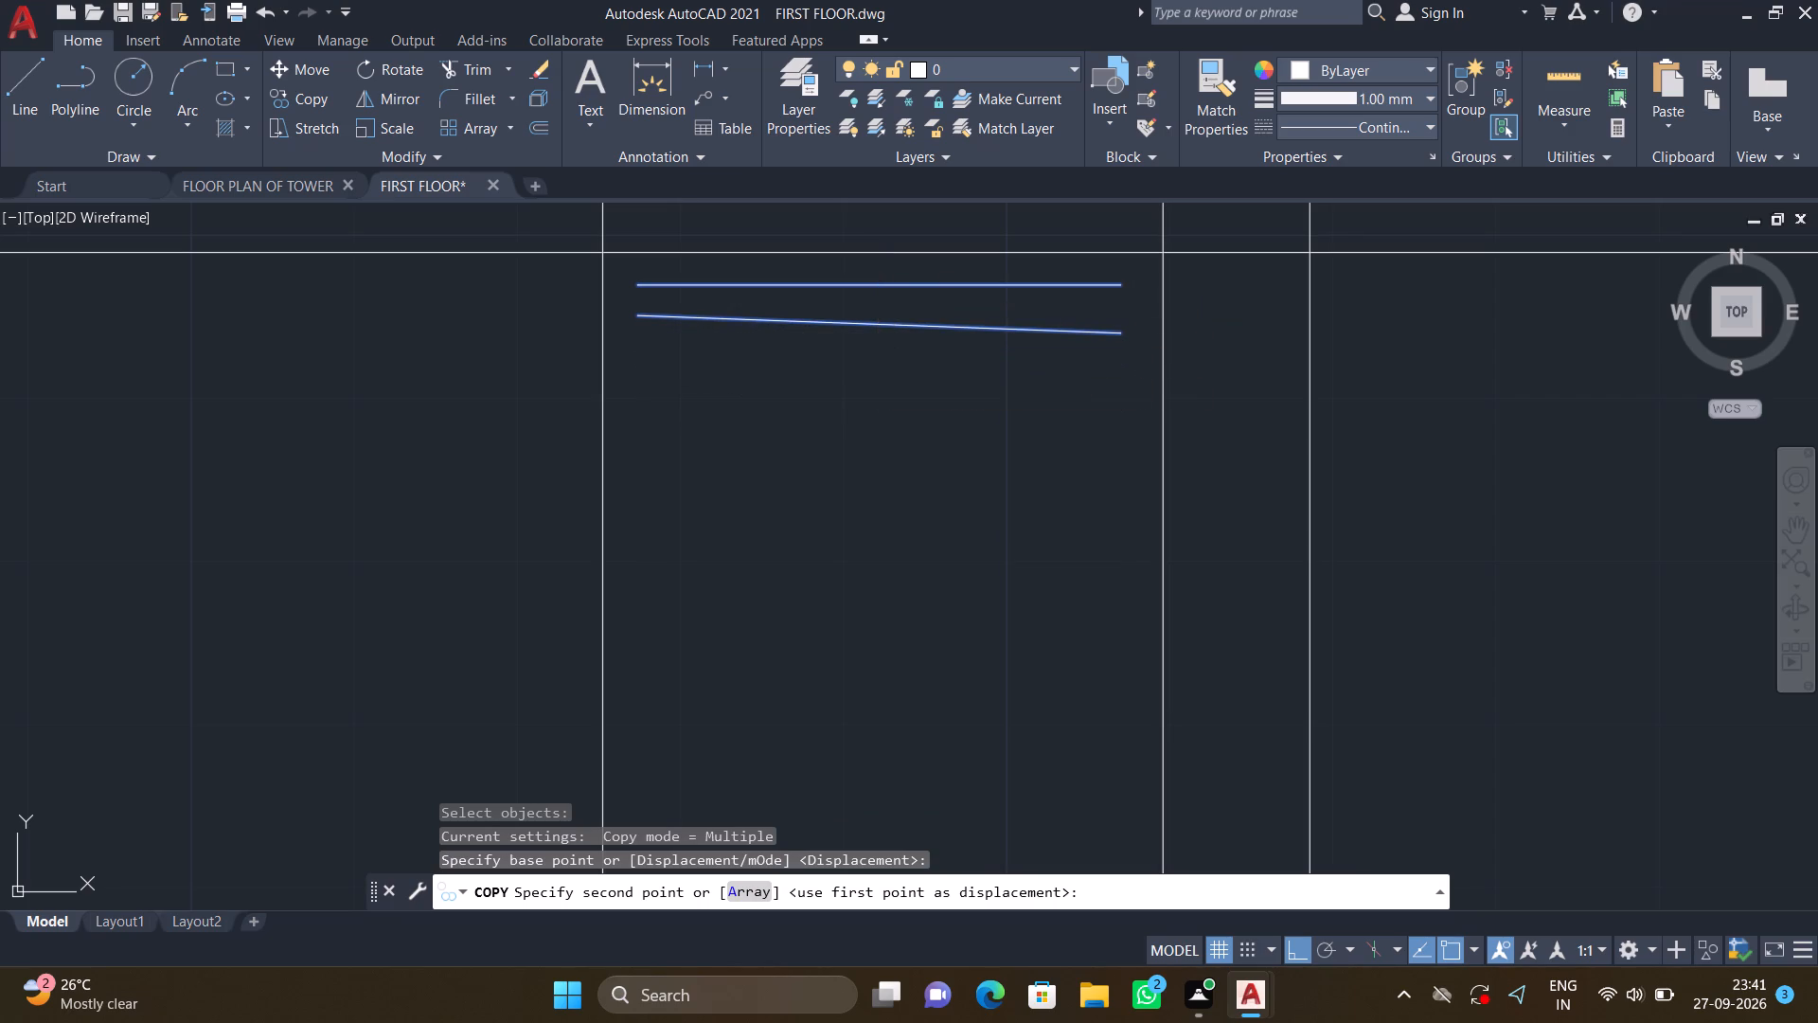
pyautogui.scroll(-4, 876, 362)
pyautogui.write('15')
pyautogui.press('Return')
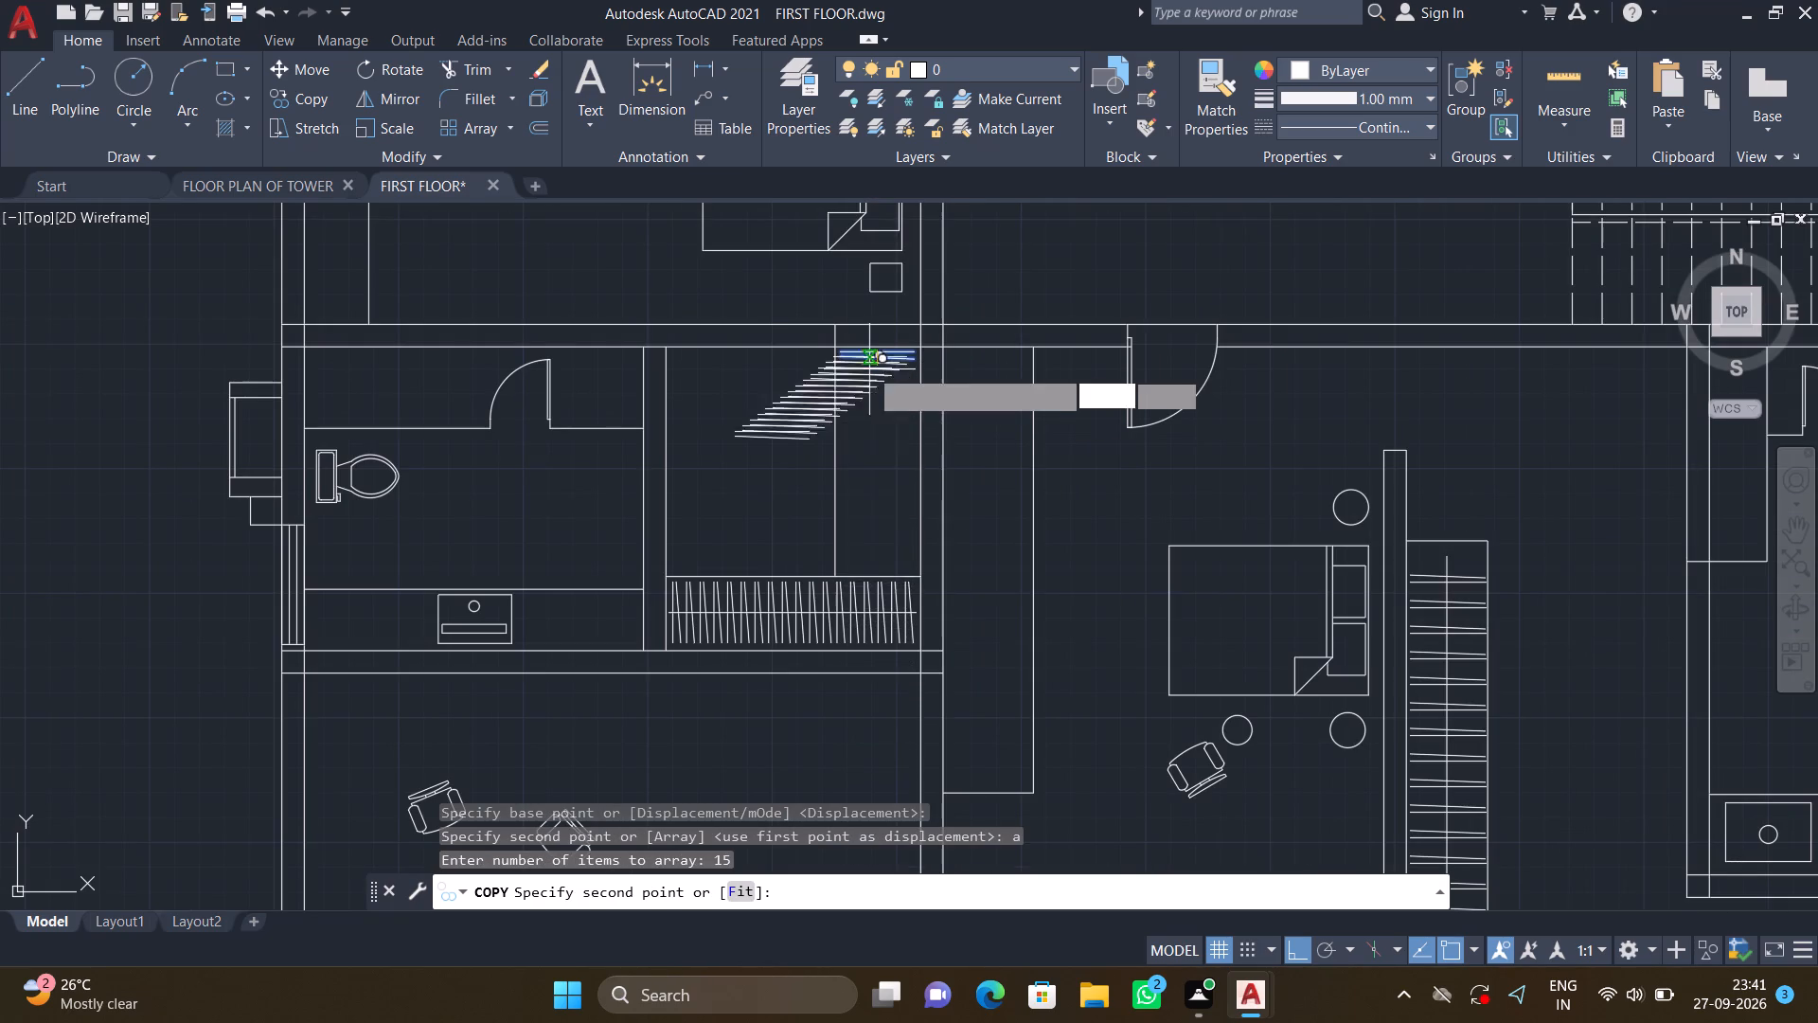
pyautogui.scroll(2, 864, 366)
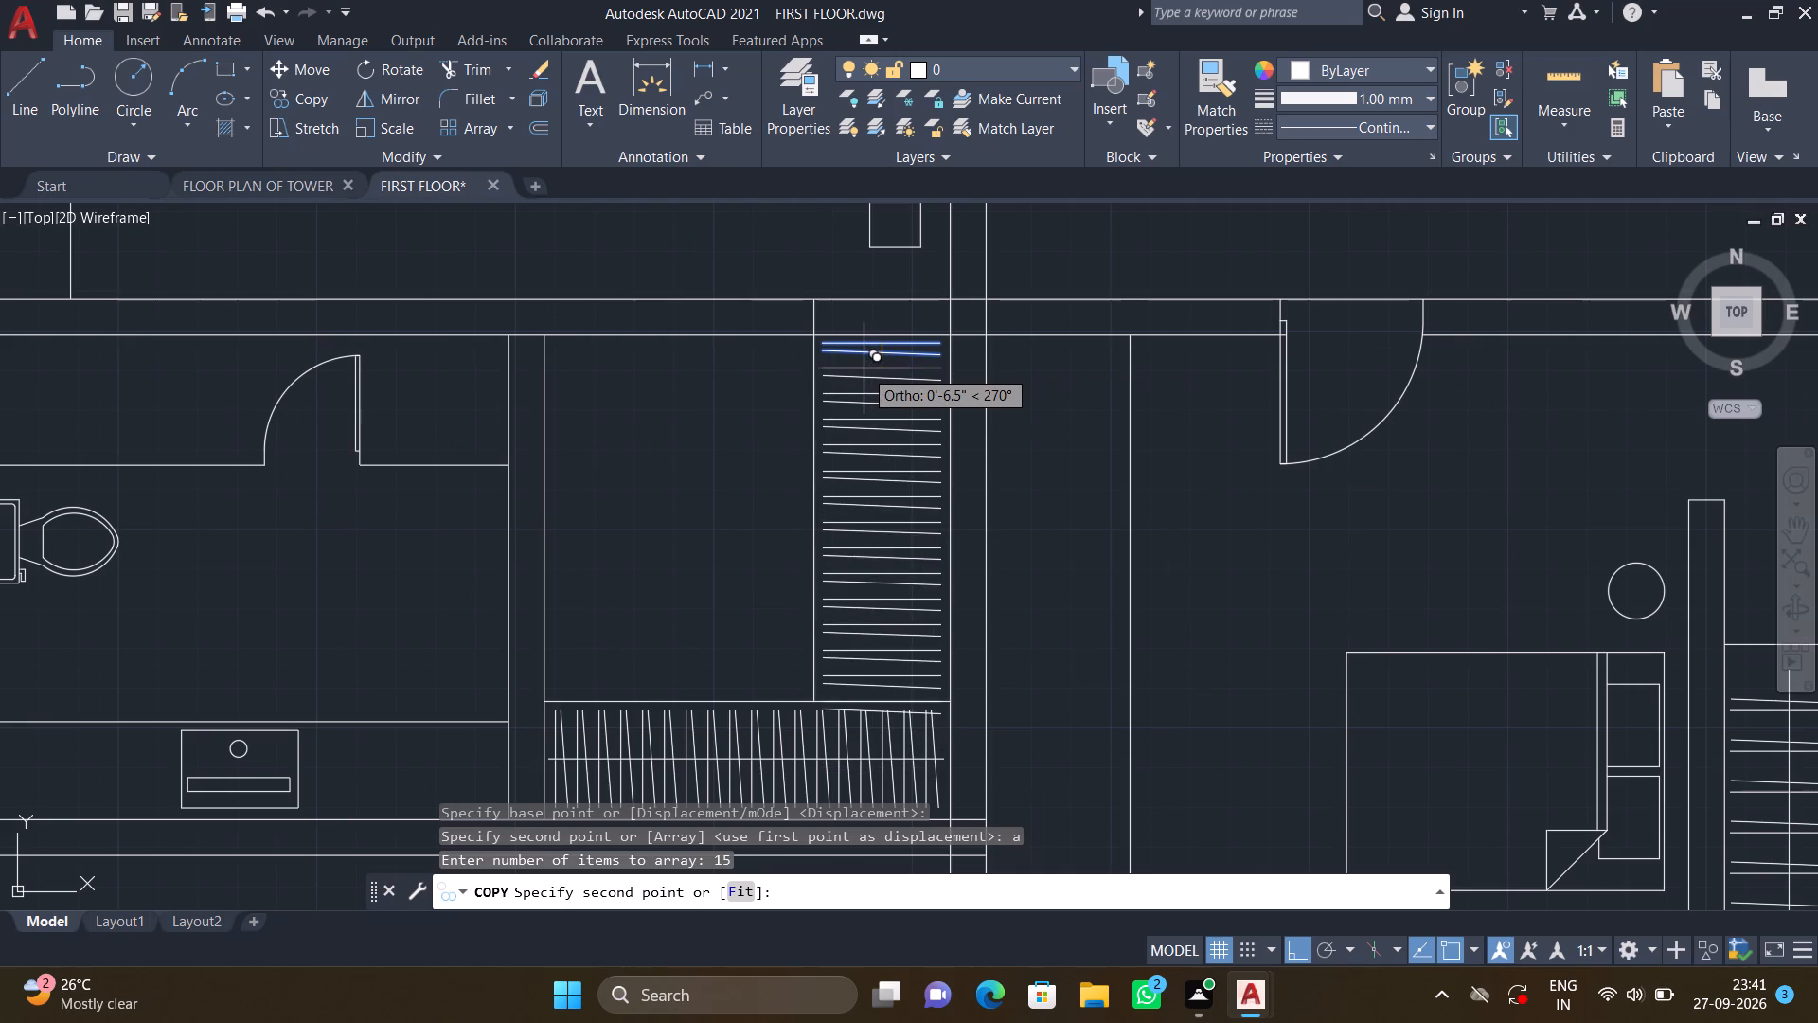
pyautogui.click(863, 365)
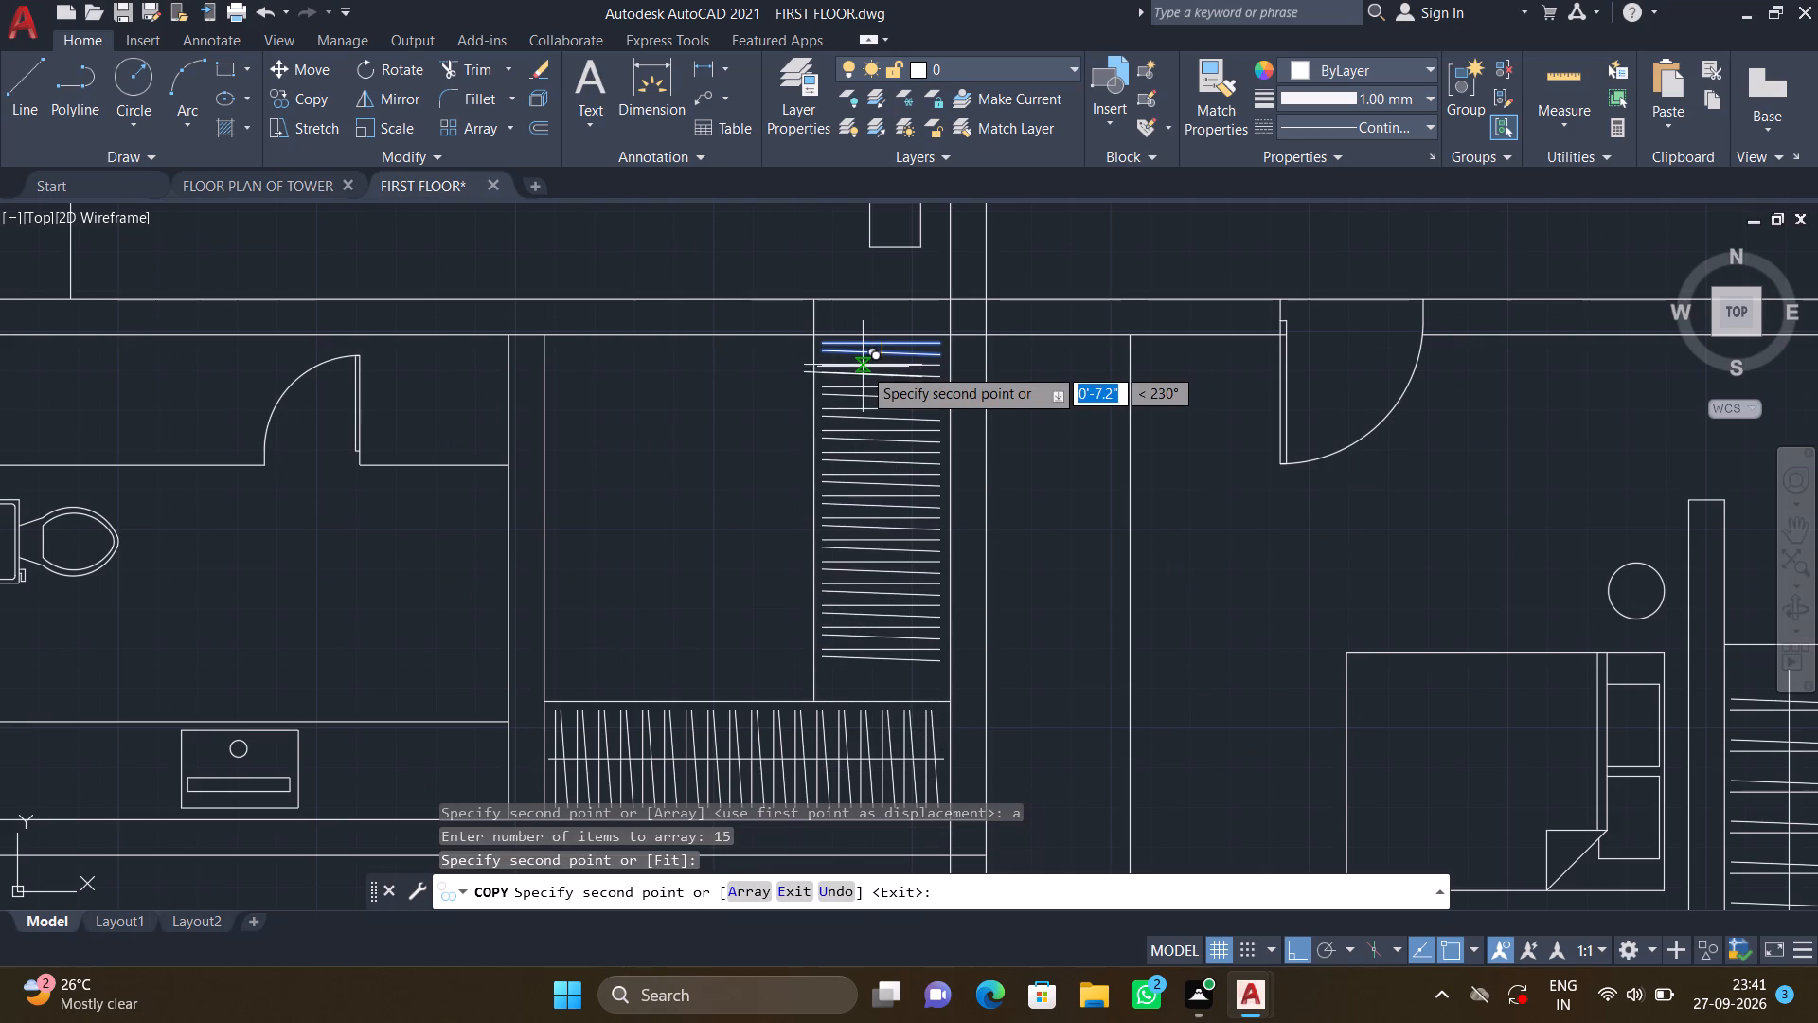
pyautogui.press('Return')
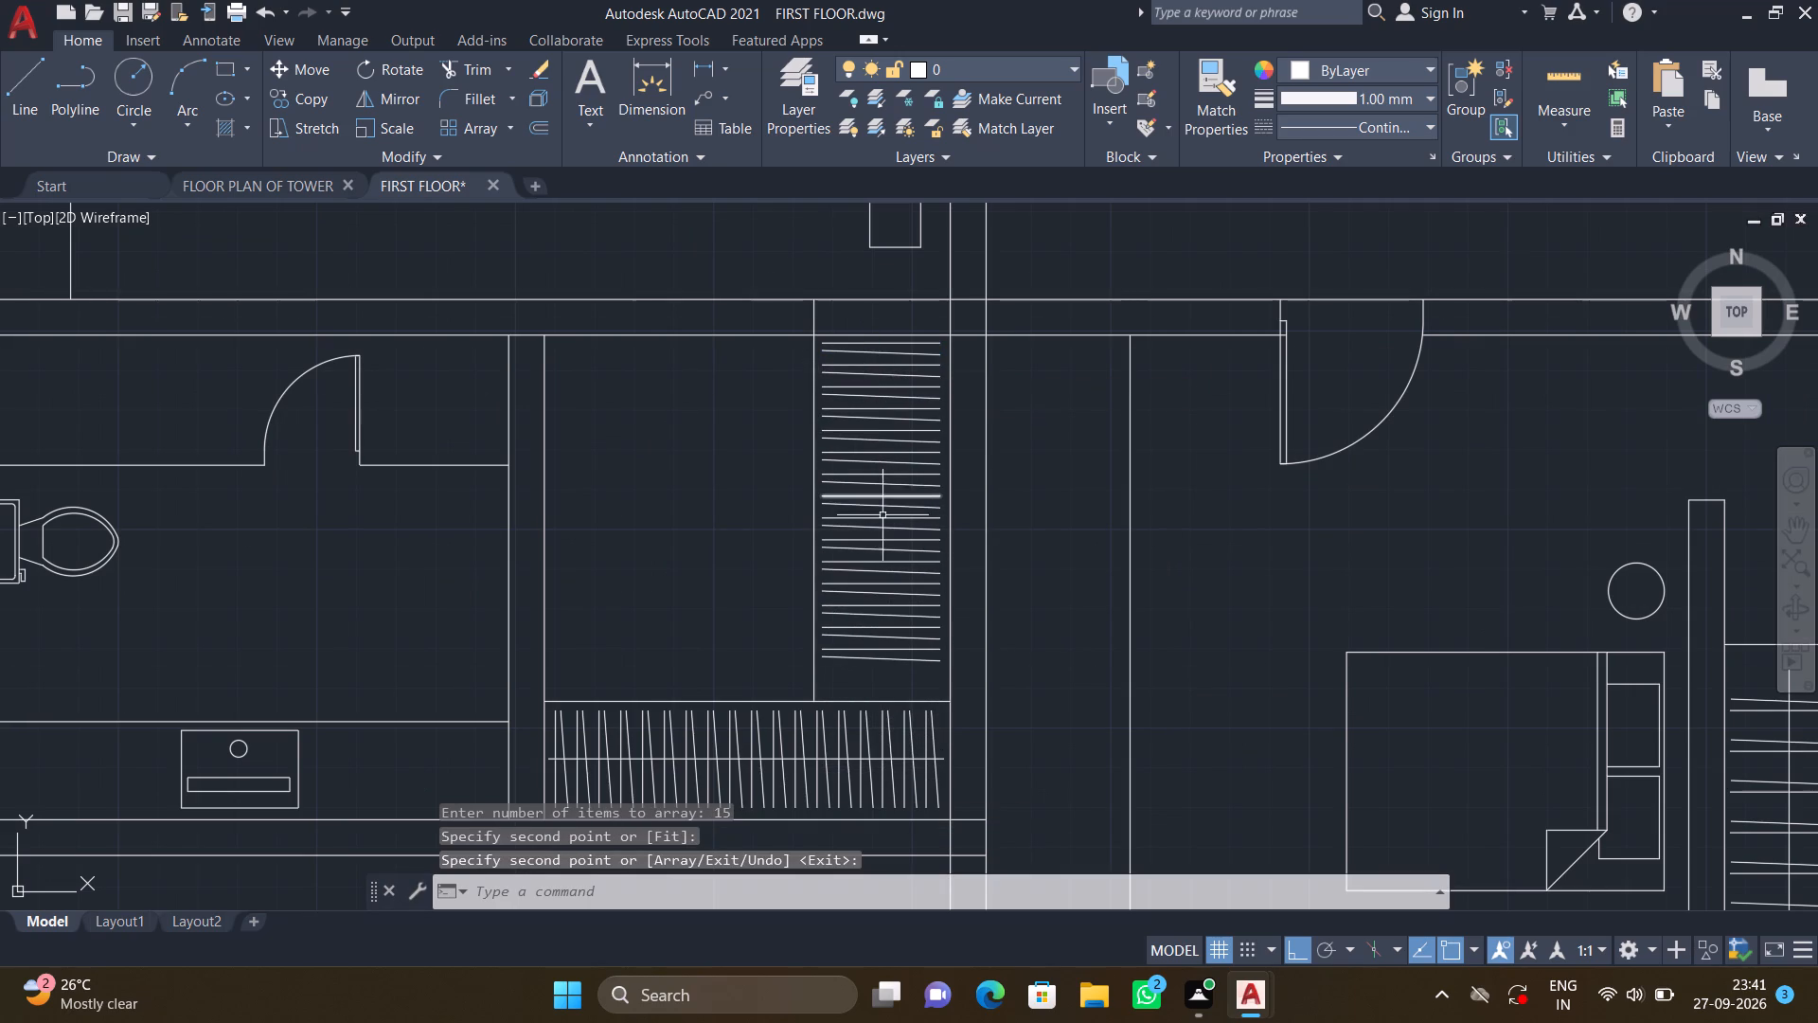
# Draw a vertical hanging rod about 7' long through the middle of the new hanger lines.
pyautogui.scroll(1, 878, 448)
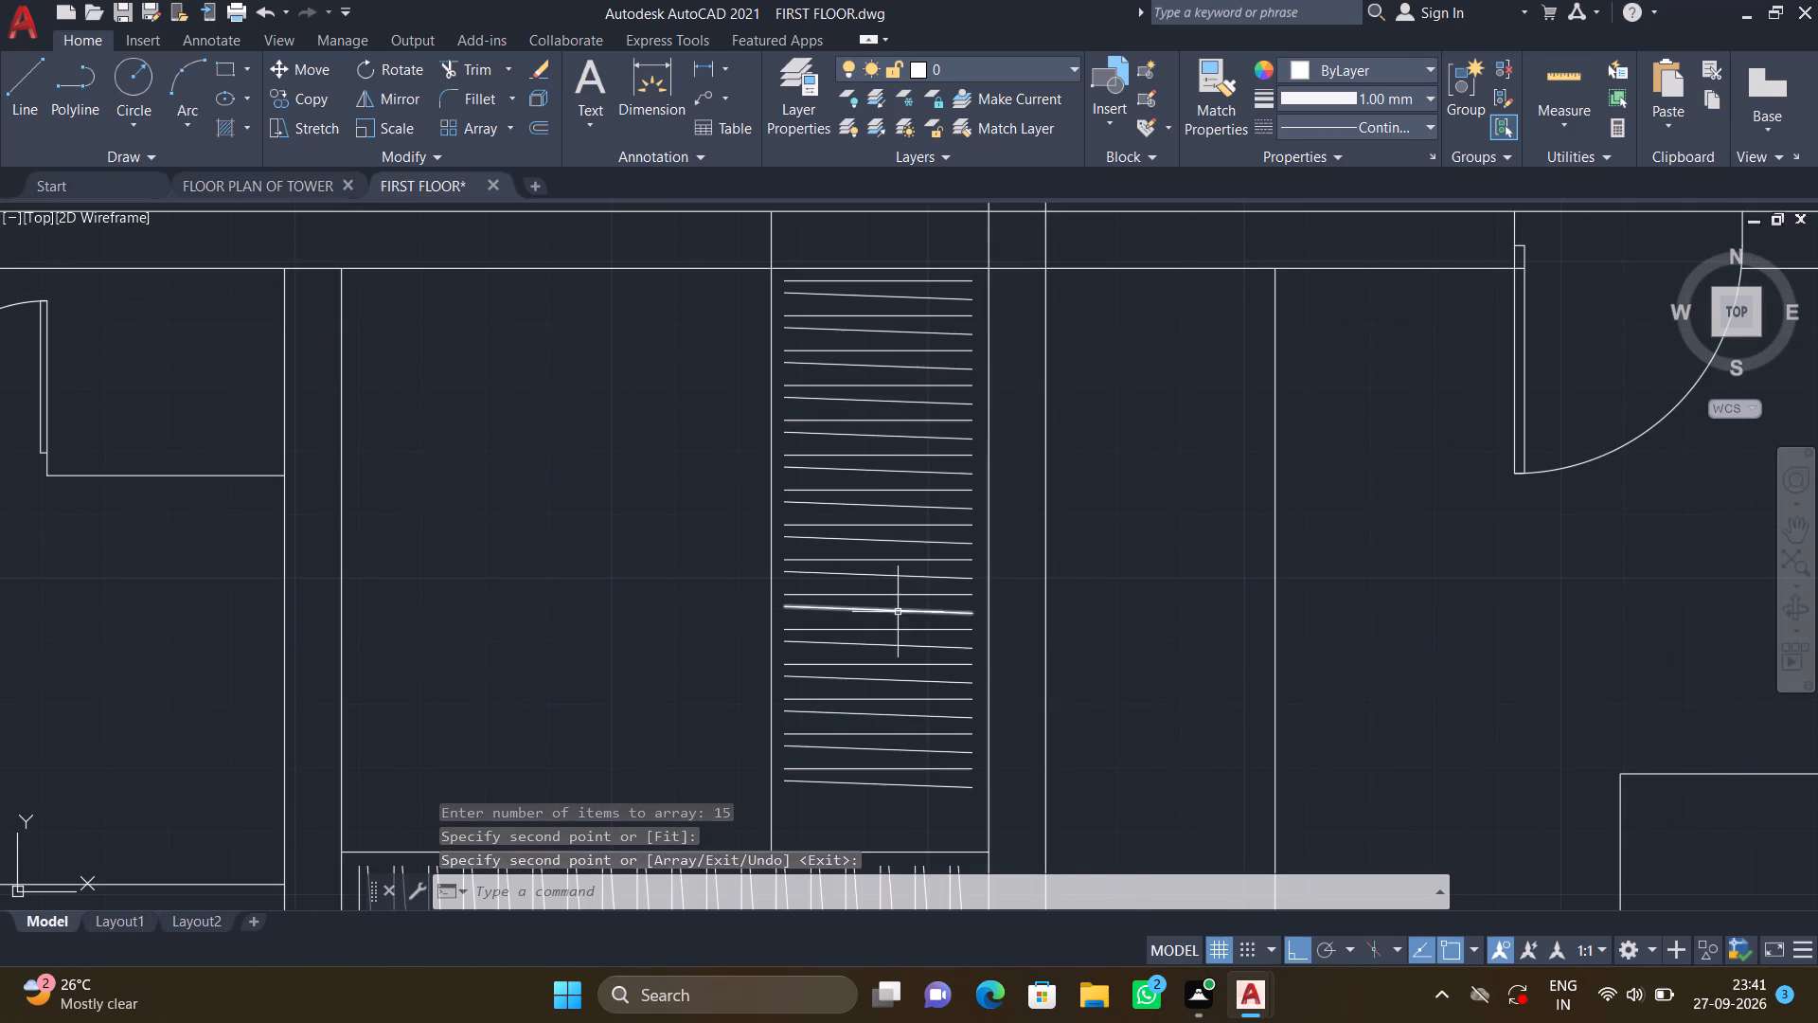
pyautogui.scroll(-1, 898, 654)
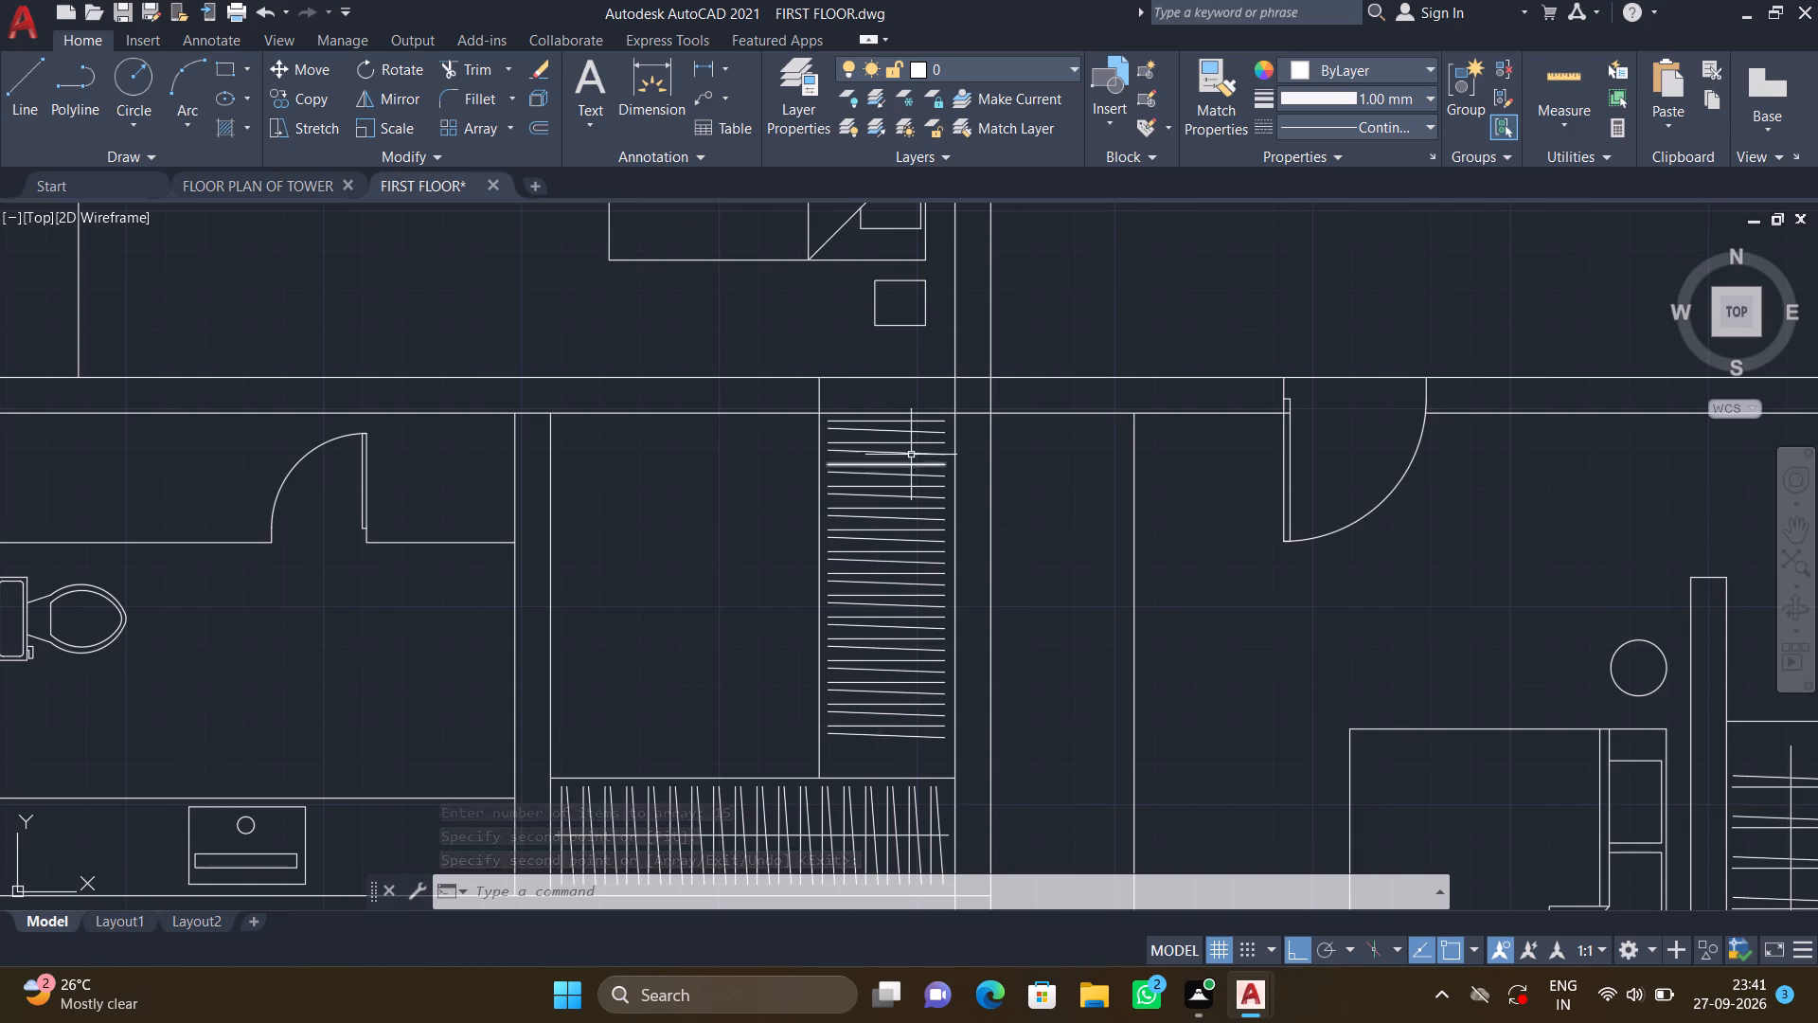
pyautogui.scroll(1, 906, 453)
pyautogui.moveTo(882, 404); pyautogui.dragTo(906, 442, button='middle')
pyautogui.scroll(3, 906, 431)
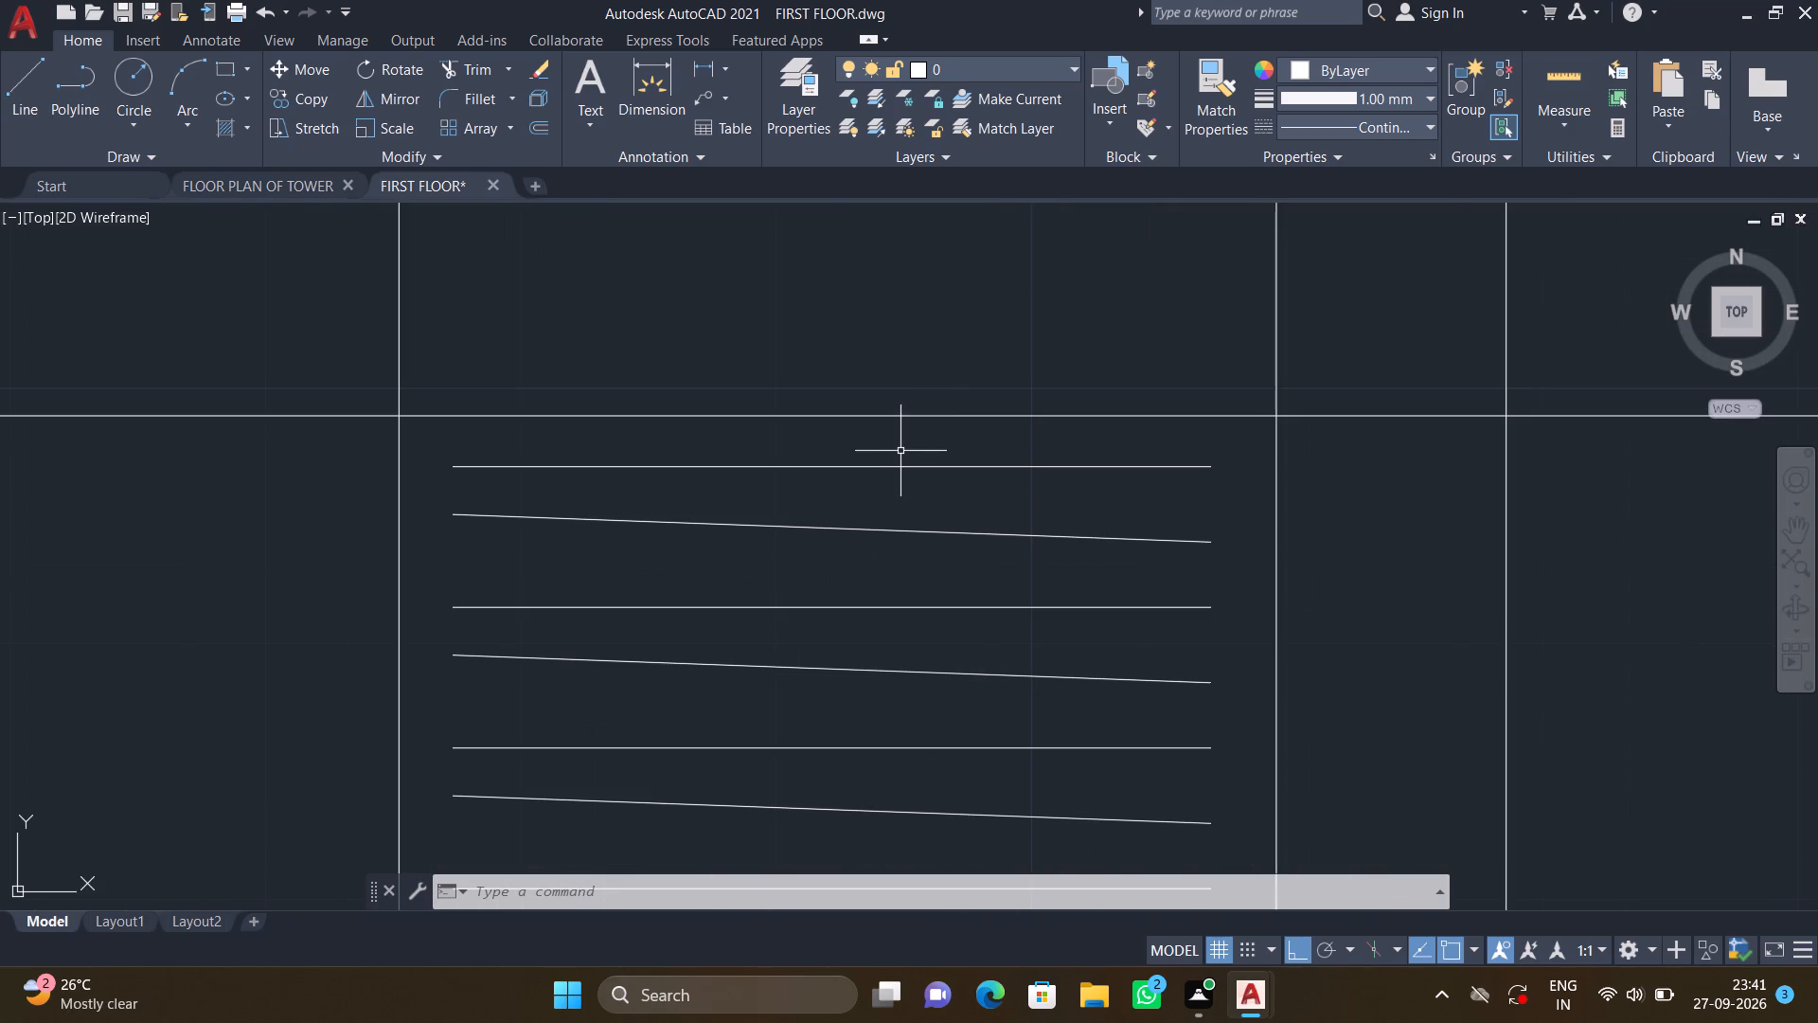
pyautogui.press('l')
pyautogui.press('Return')
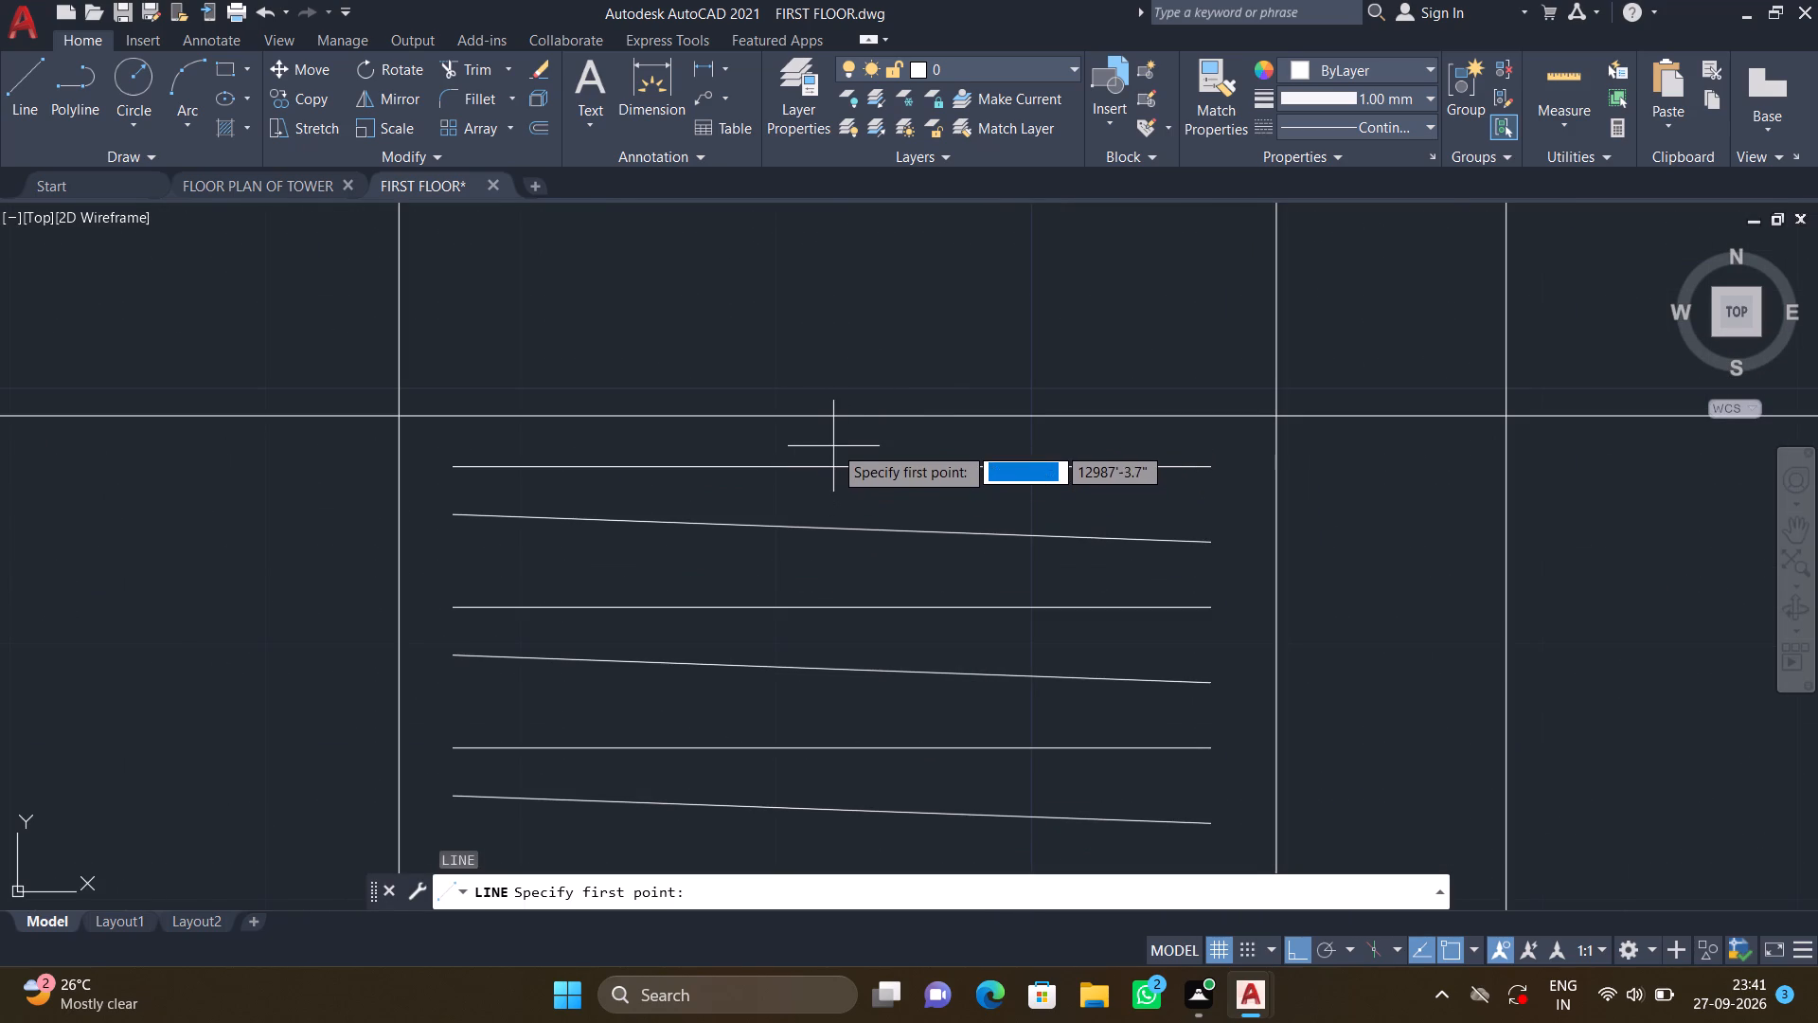
pyautogui.moveTo(832, 434); pyautogui.dragTo(839, 450)
pyautogui.scroll(-5, 835, 585)
pyautogui.moveTo(808, 663); pyautogui.dragTo(828, 512, button='middle')
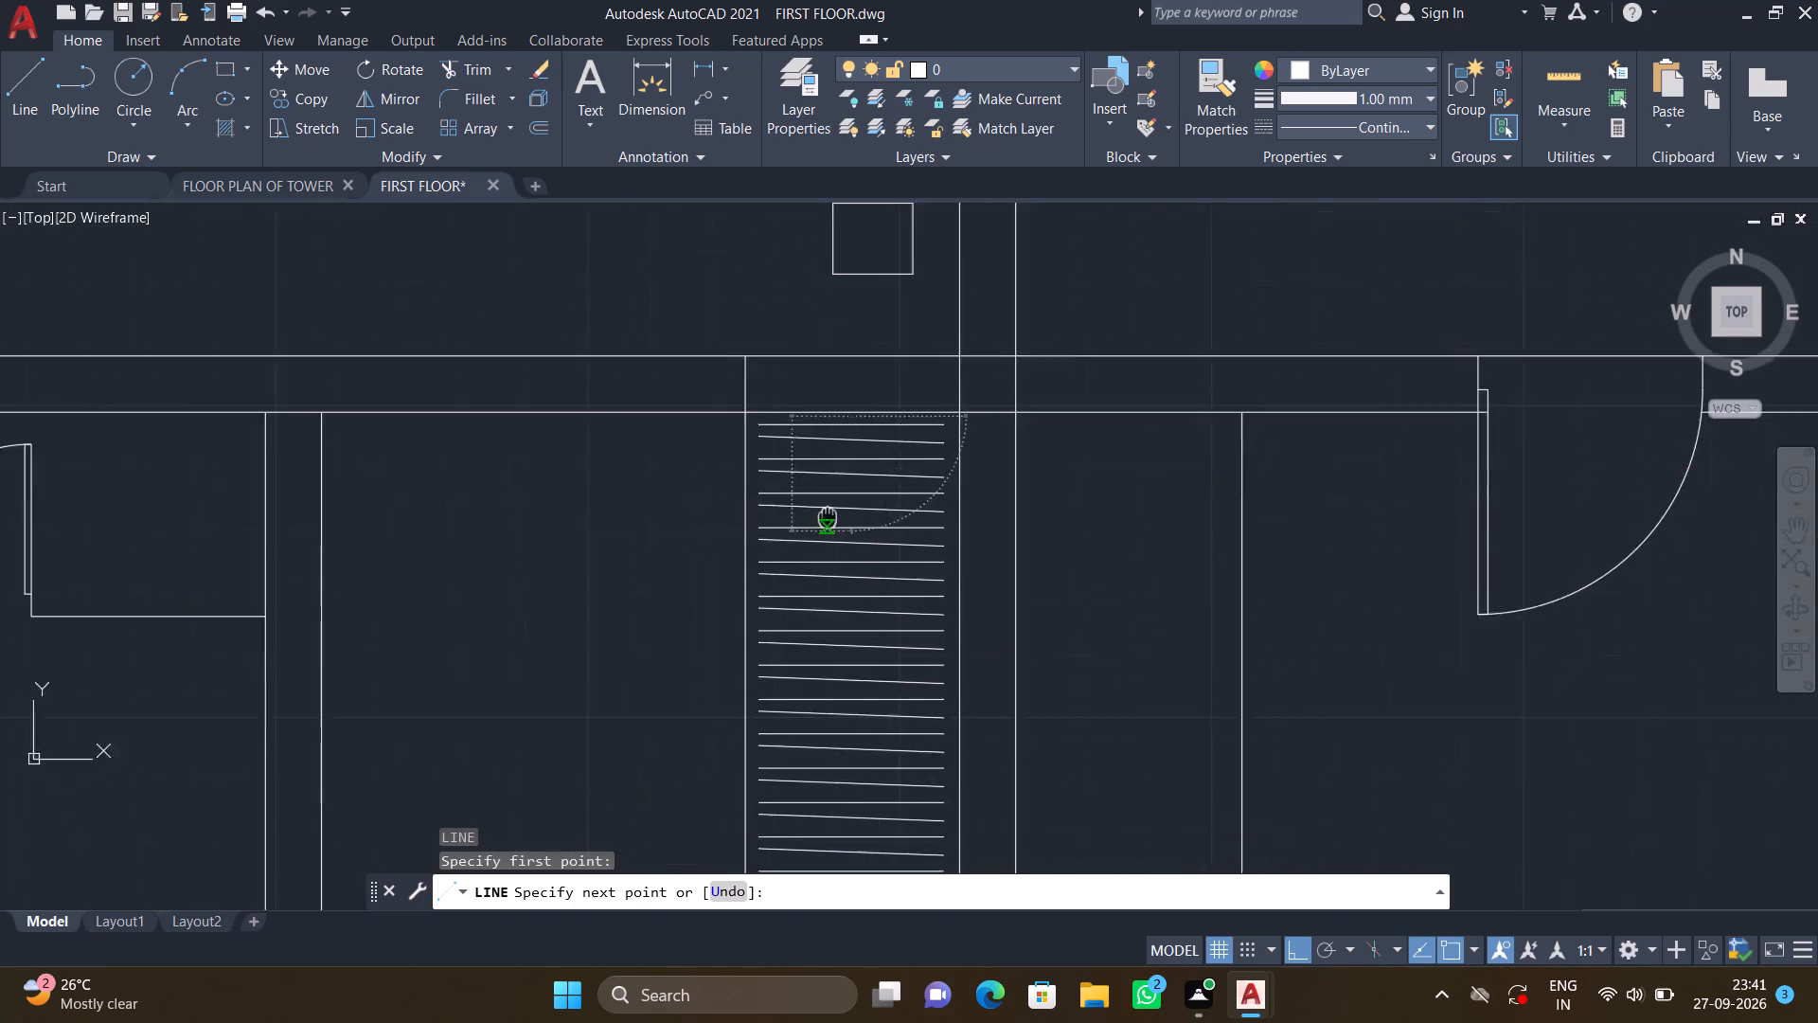
pyautogui.moveTo(828, 512); pyautogui.dragTo(830, 502, button='middle')
pyautogui.scroll(-3, 835, 498)
pyautogui.moveTo(845, 585); pyautogui.dragTo(863, 505, button='middle')
pyautogui.scroll(4, 864, 518)
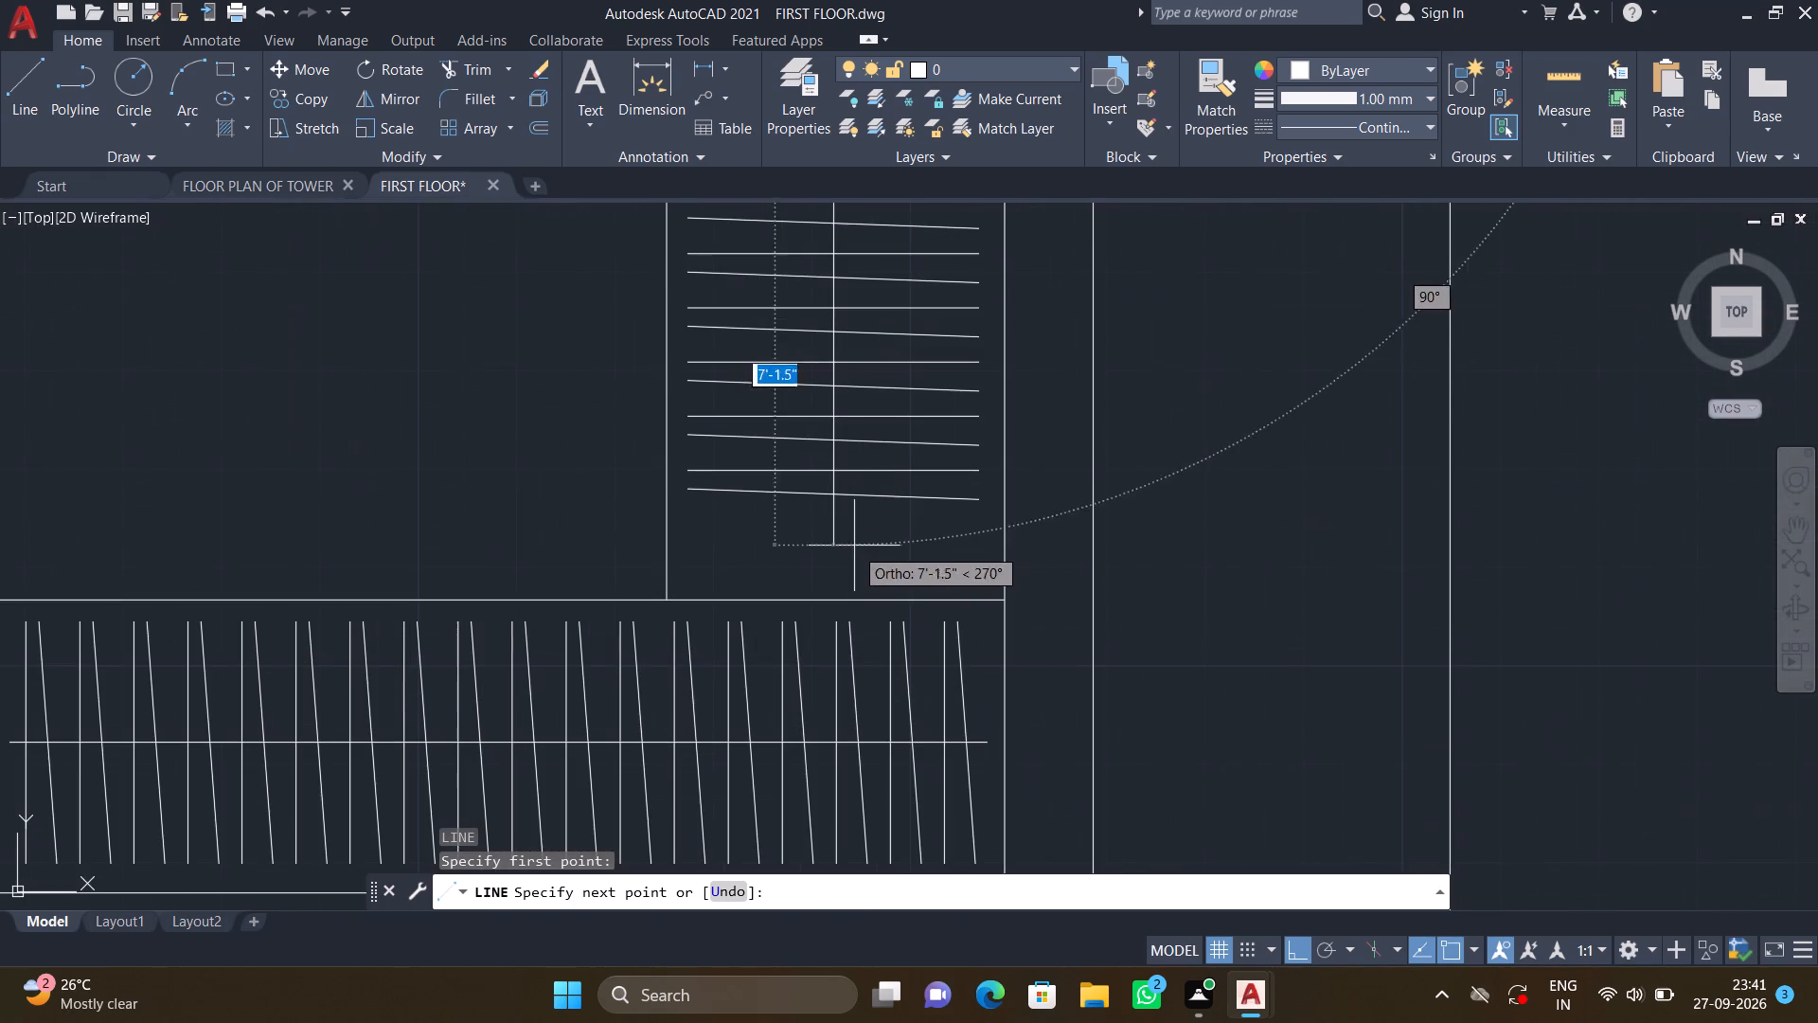
pyautogui.click(836, 524)
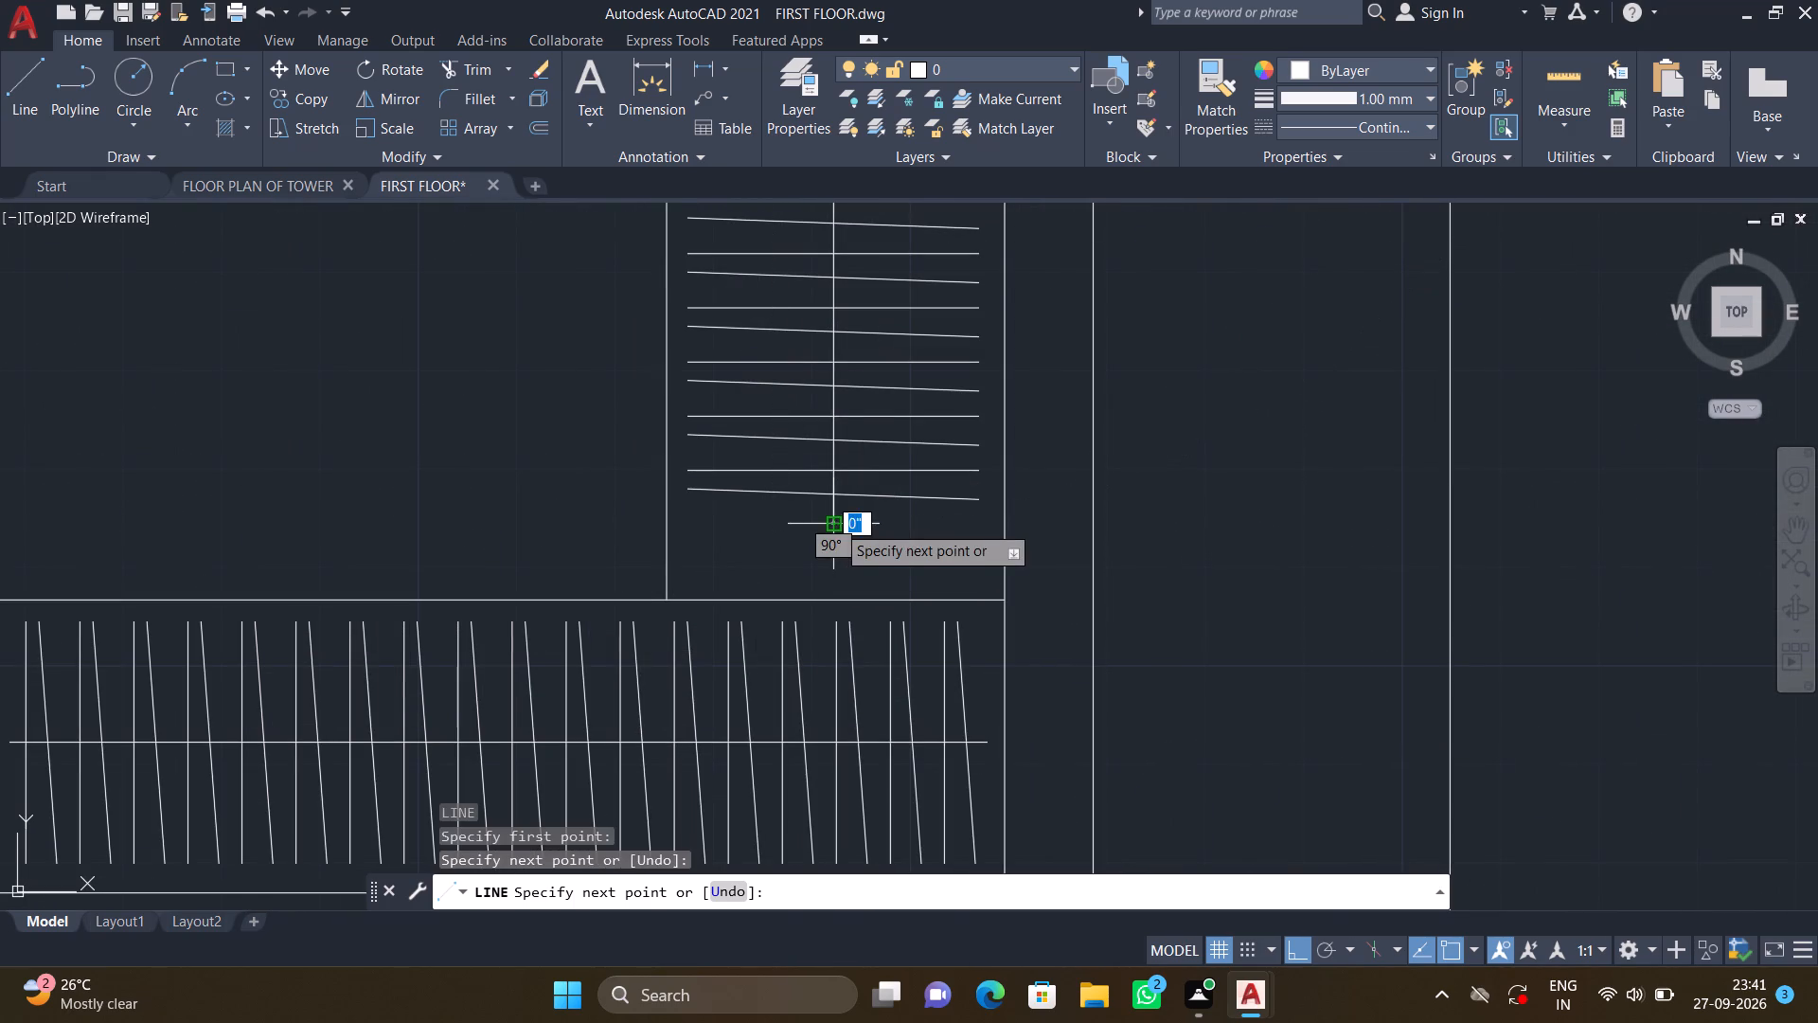
pyautogui.press('Return')
# Copy the lowest horizontal and slanted hanger-line pair downward twice at about 4.2" spacing to fill the wardrobe strip's bottom.
pyautogui.scroll(-1, 816, 521)
pyautogui.scroll(2, 785, 528)
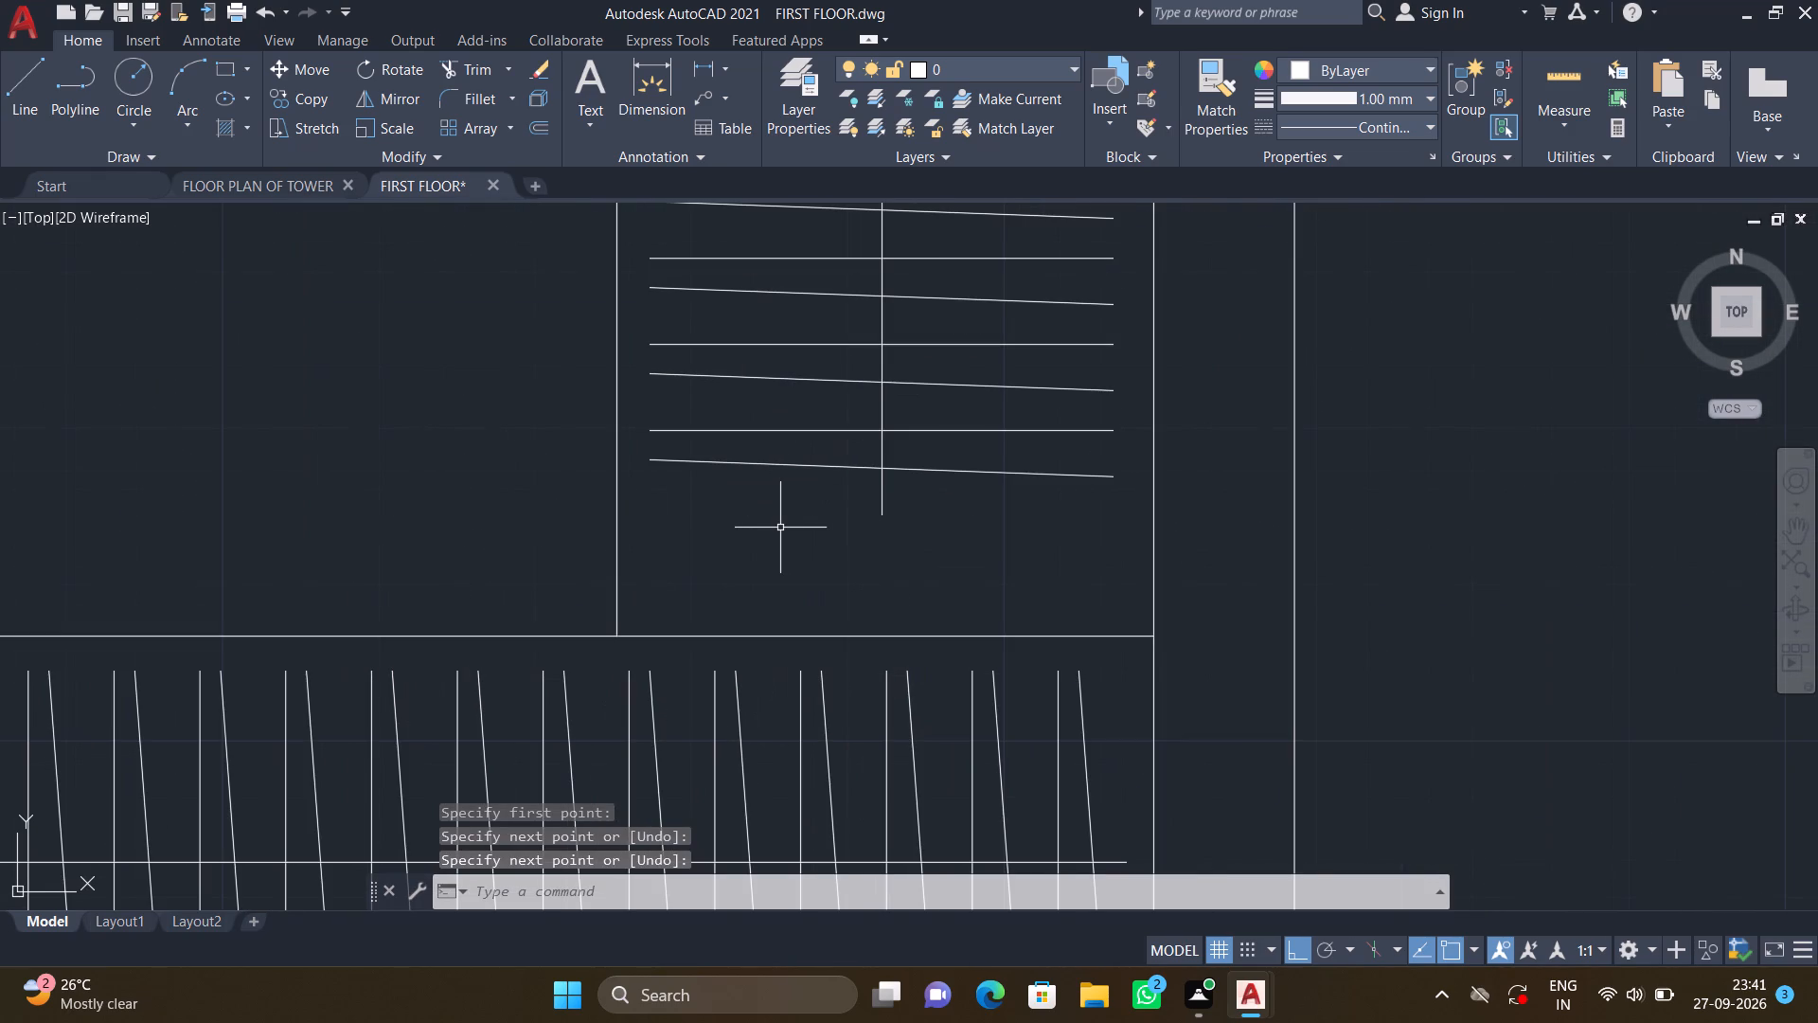
pyautogui.press('c')
pyautogui.press('o')
pyautogui.press('Return')
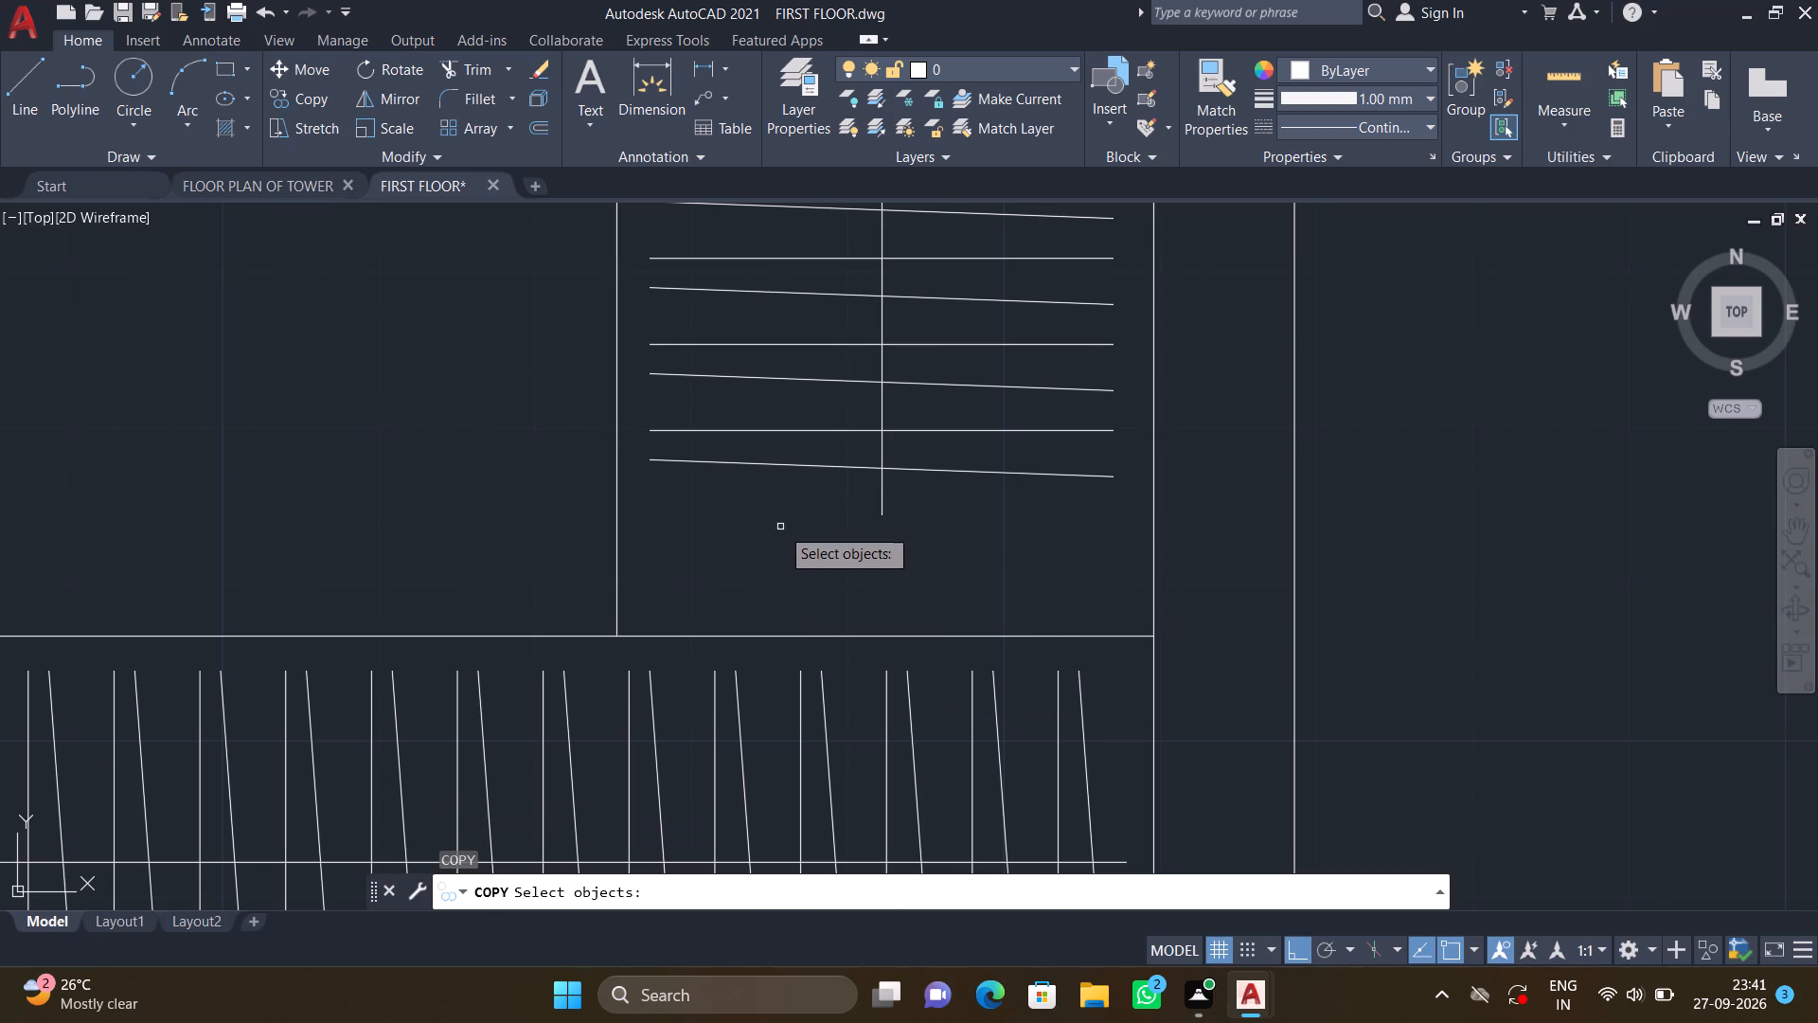
pyautogui.click(783, 430)
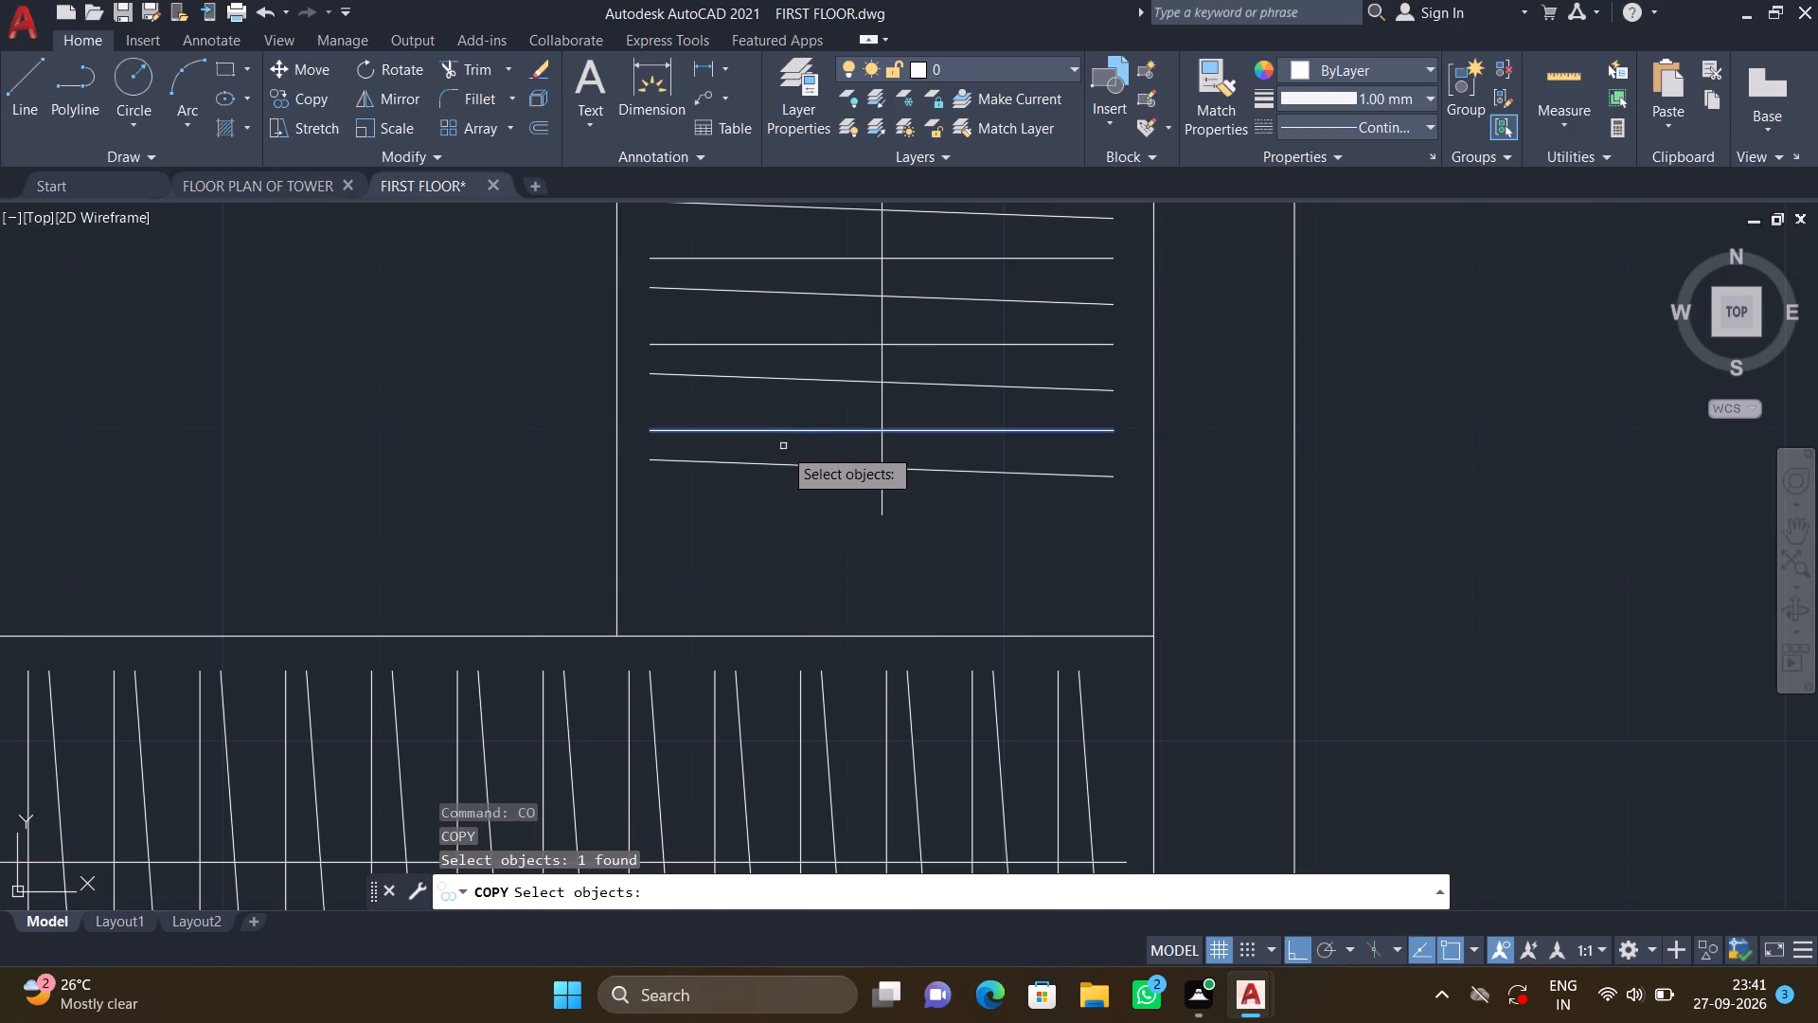
pyautogui.click(784, 463)
pyautogui.press('Return')
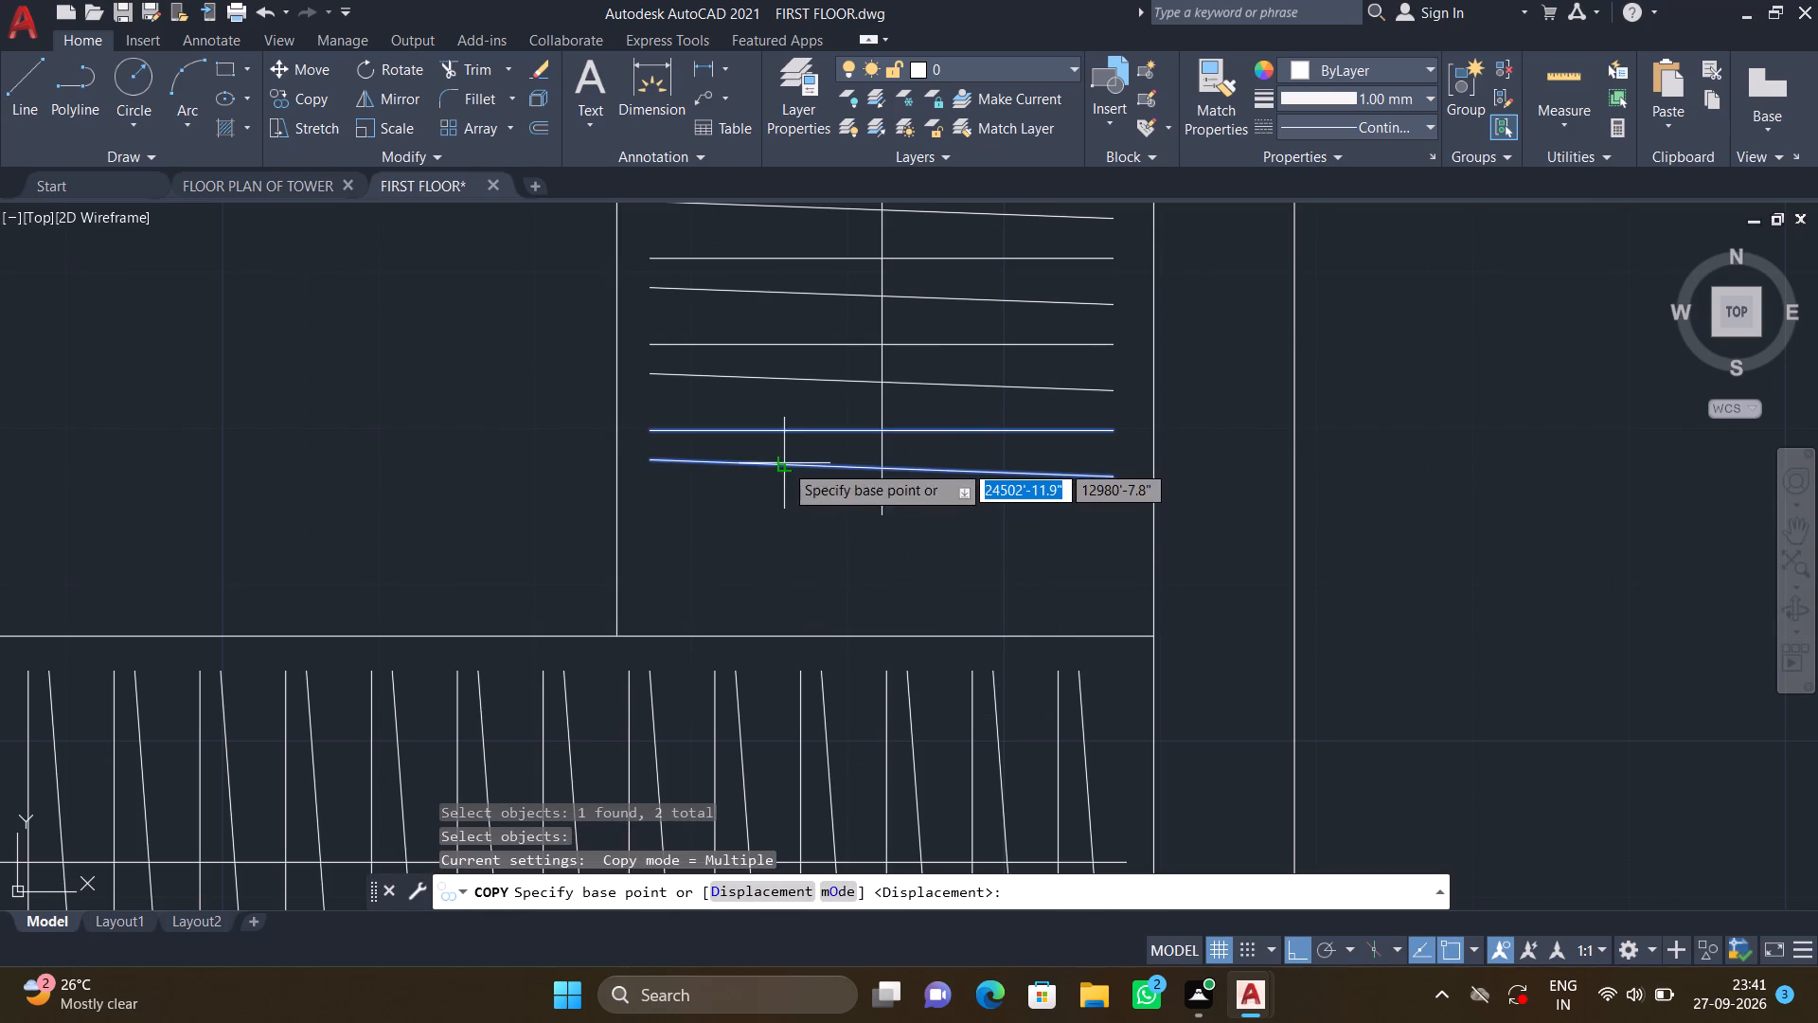
pyautogui.click(877, 429)
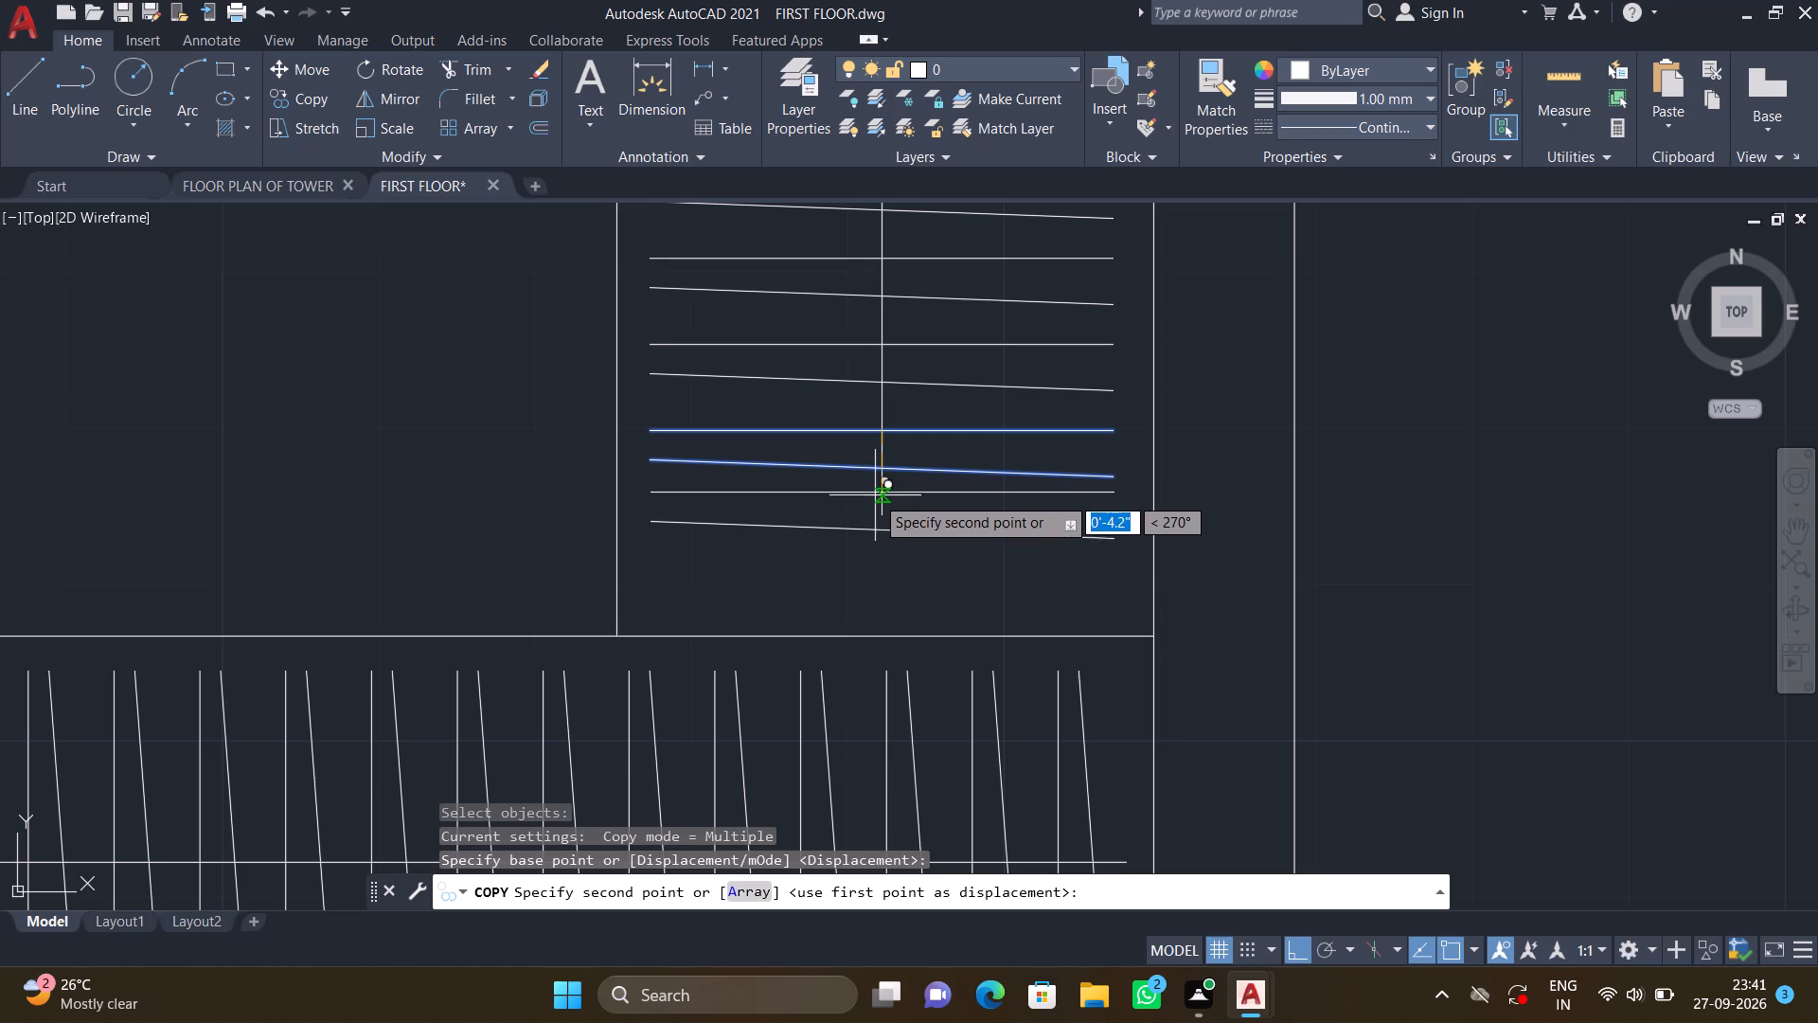
pyautogui.click(875, 495)
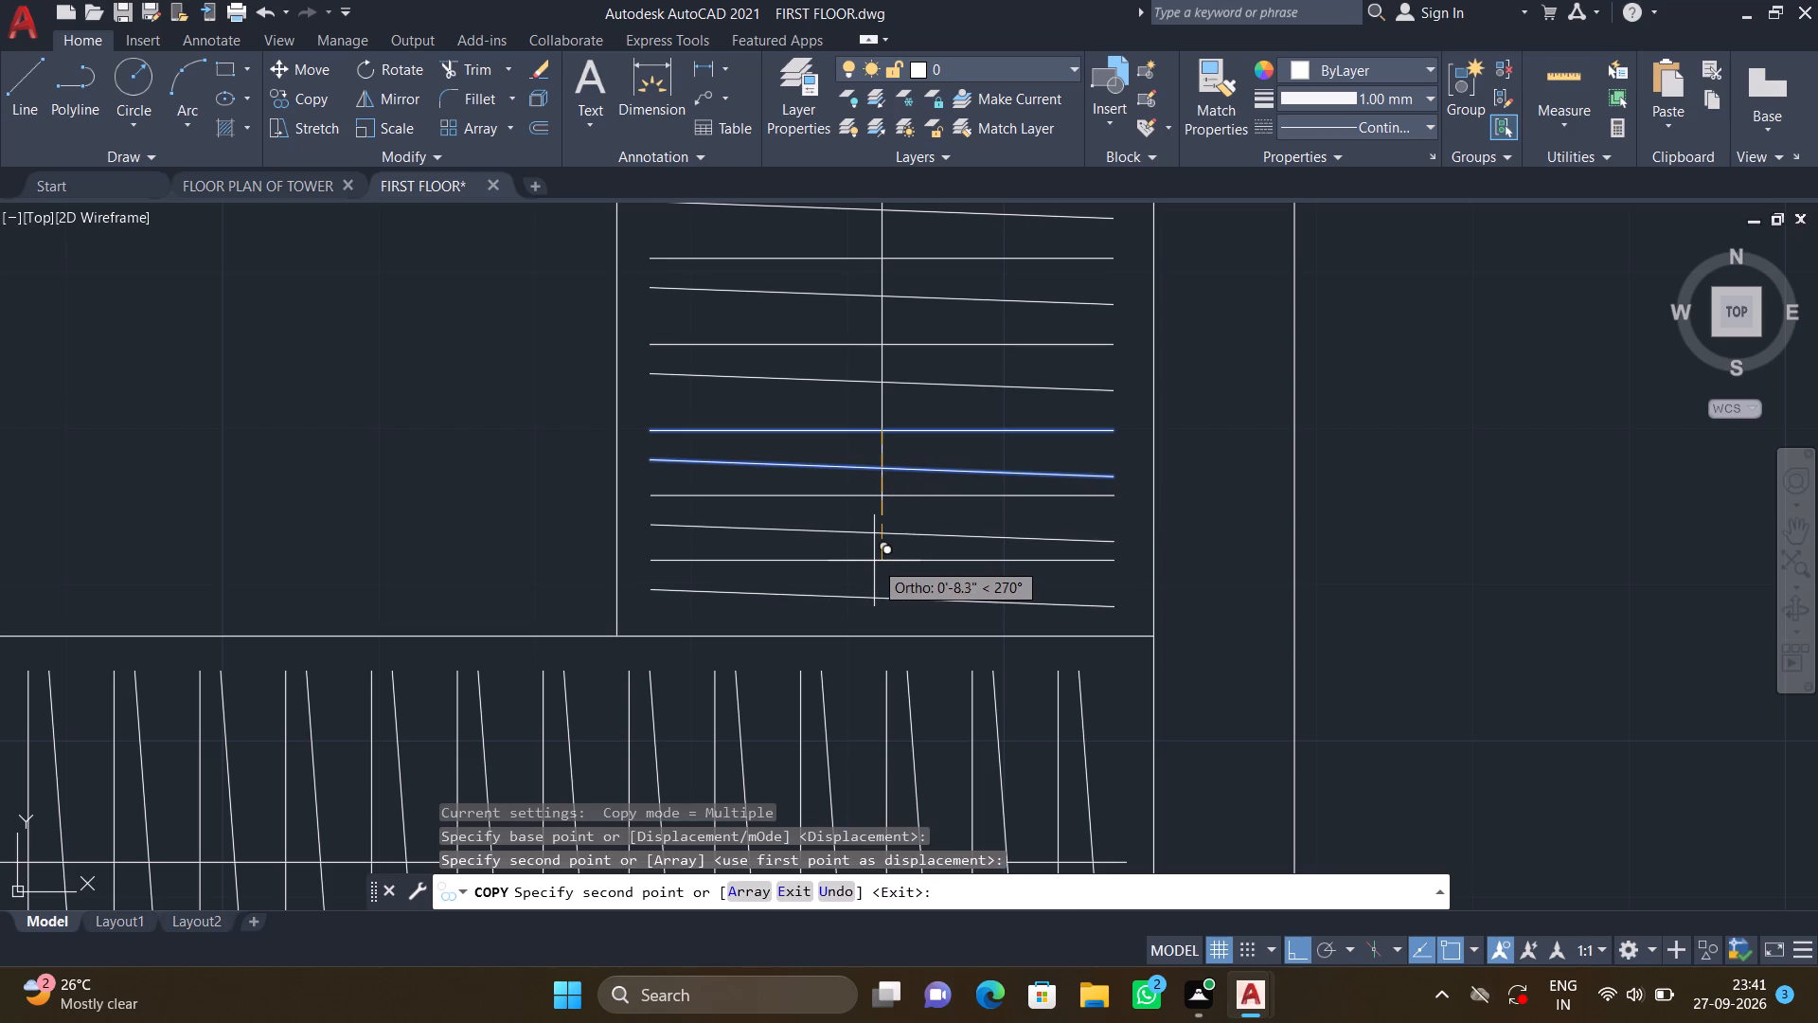
pyautogui.click(875, 563)
pyautogui.press('Return')
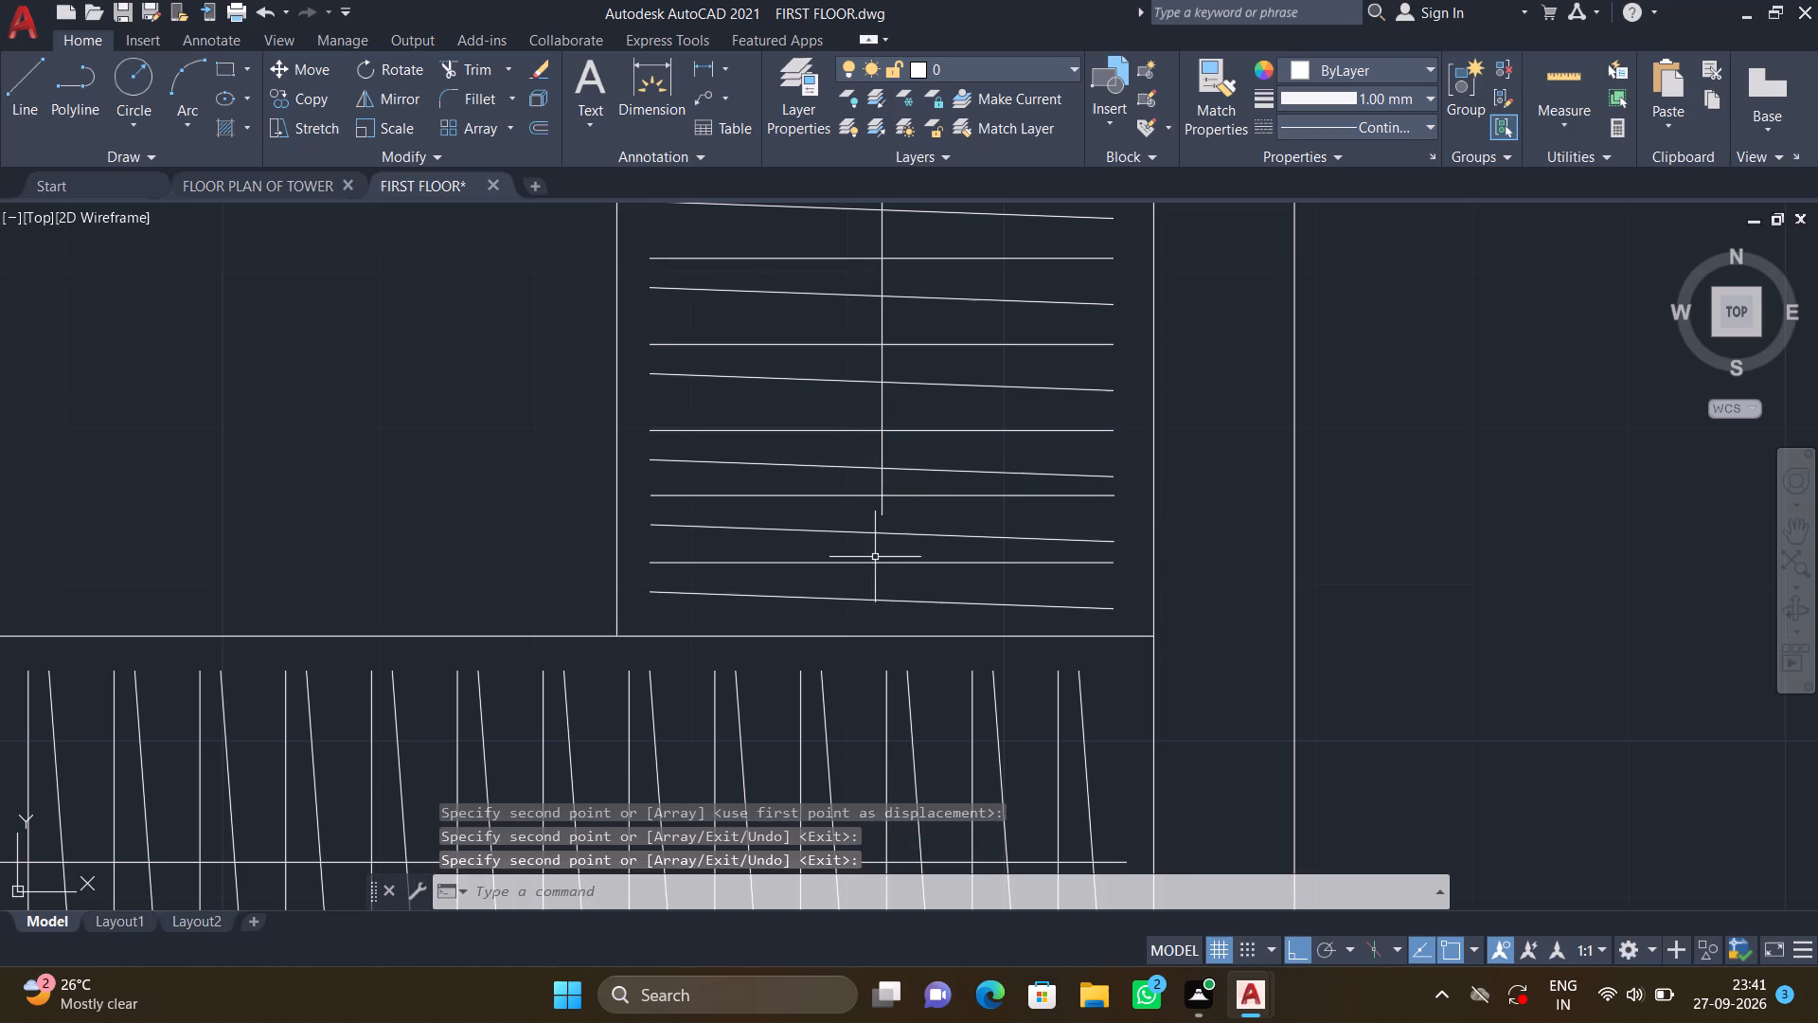
pyautogui.press('space')
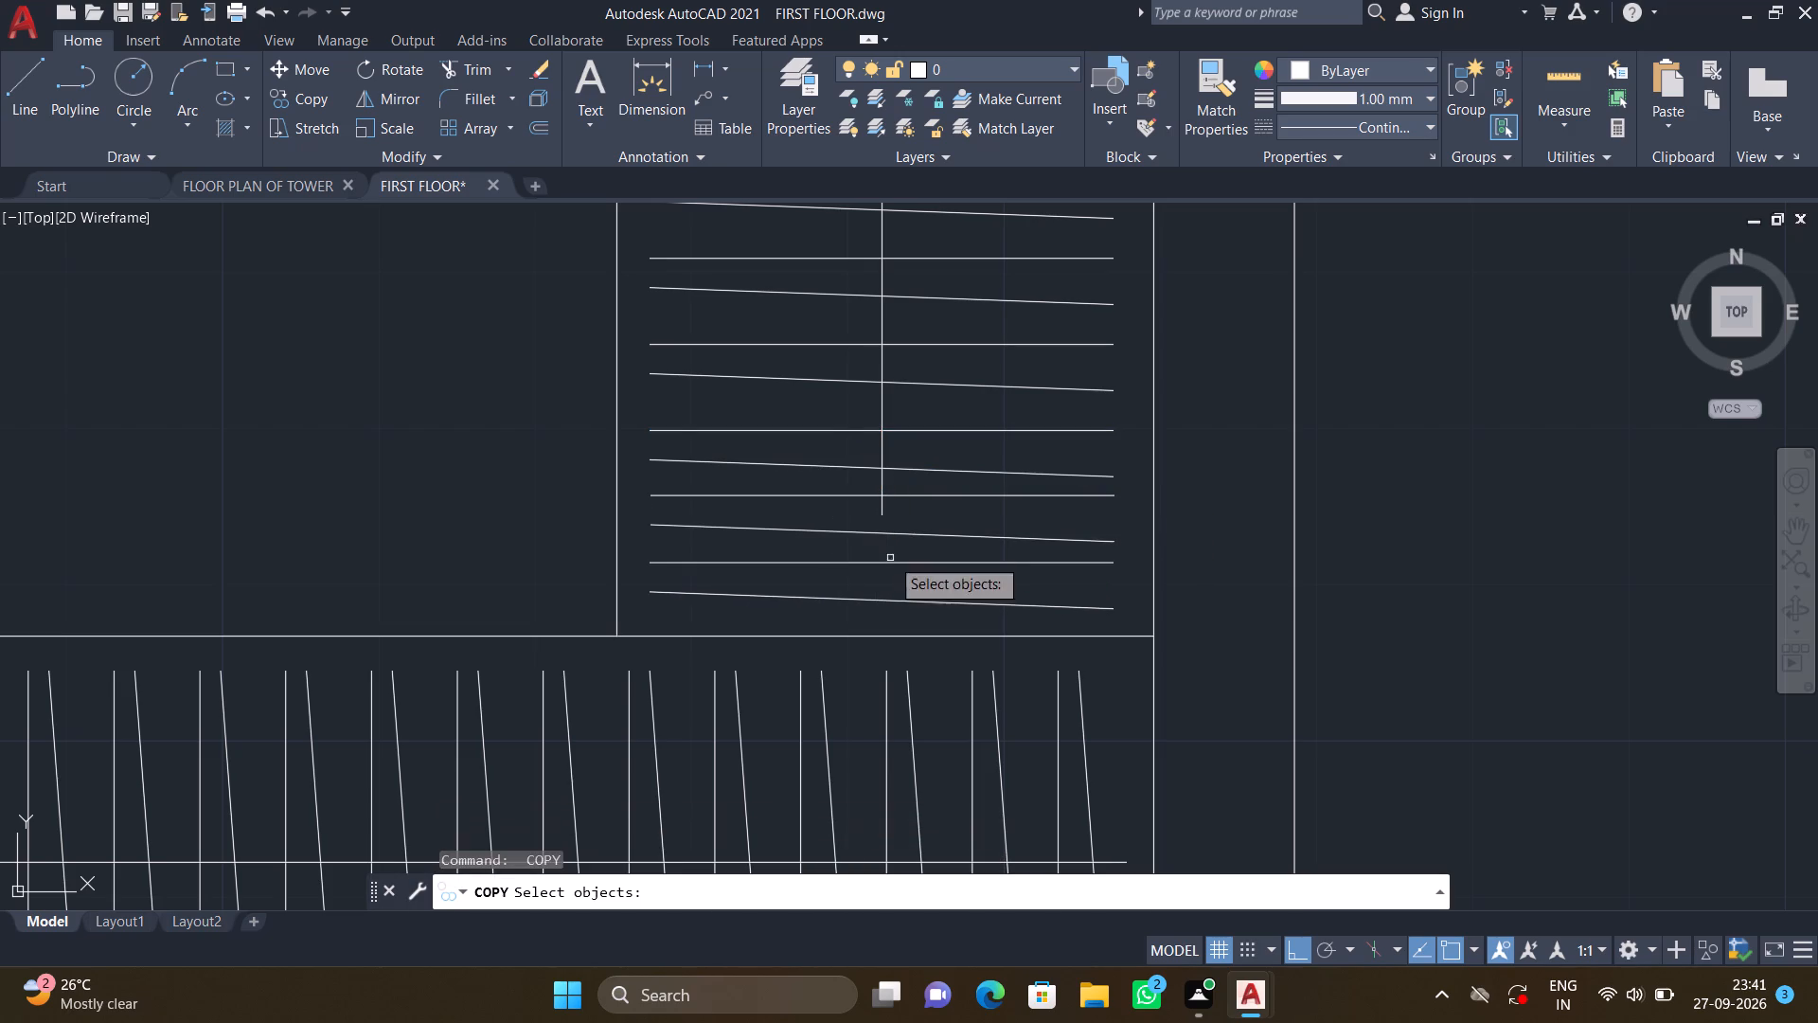
pyautogui.press('Escape')
# Draw a vertical line about 6.6" long from the hanging rod's lower end, extending it past the two added hanger pairs.
pyautogui.press('l')
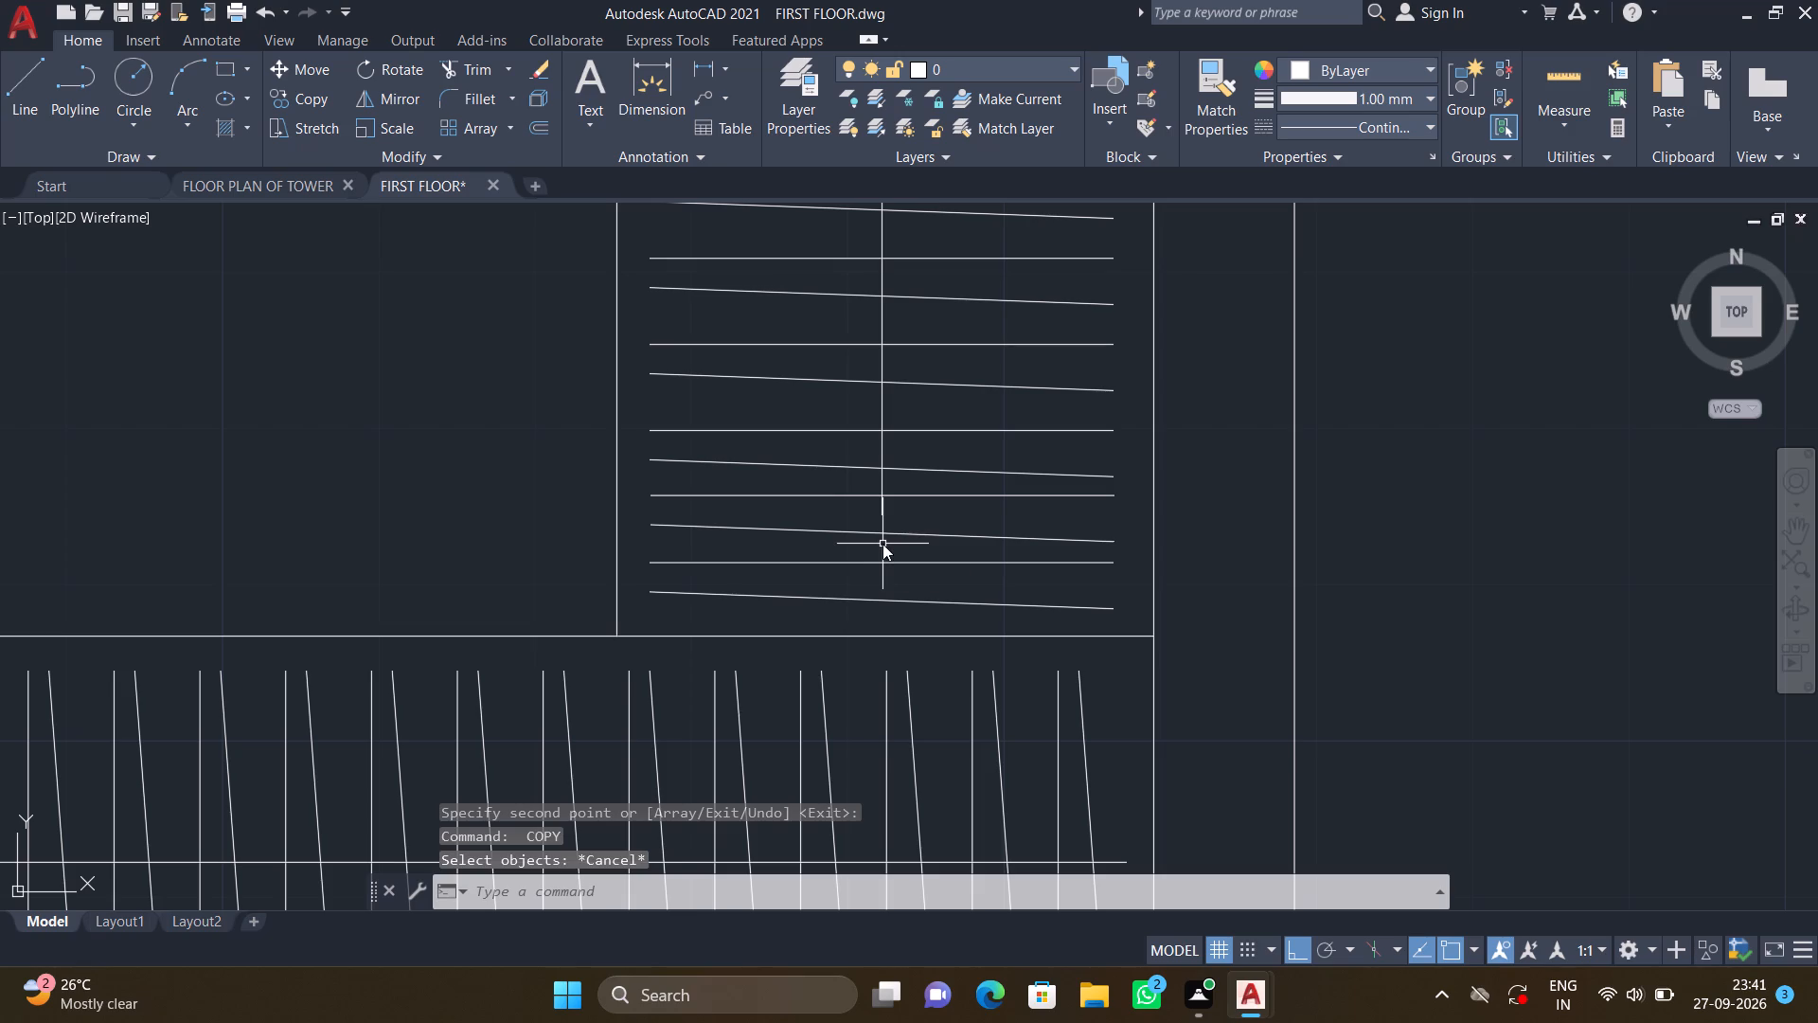
pyautogui.press('Return')
pyautogui.click(882, 510)
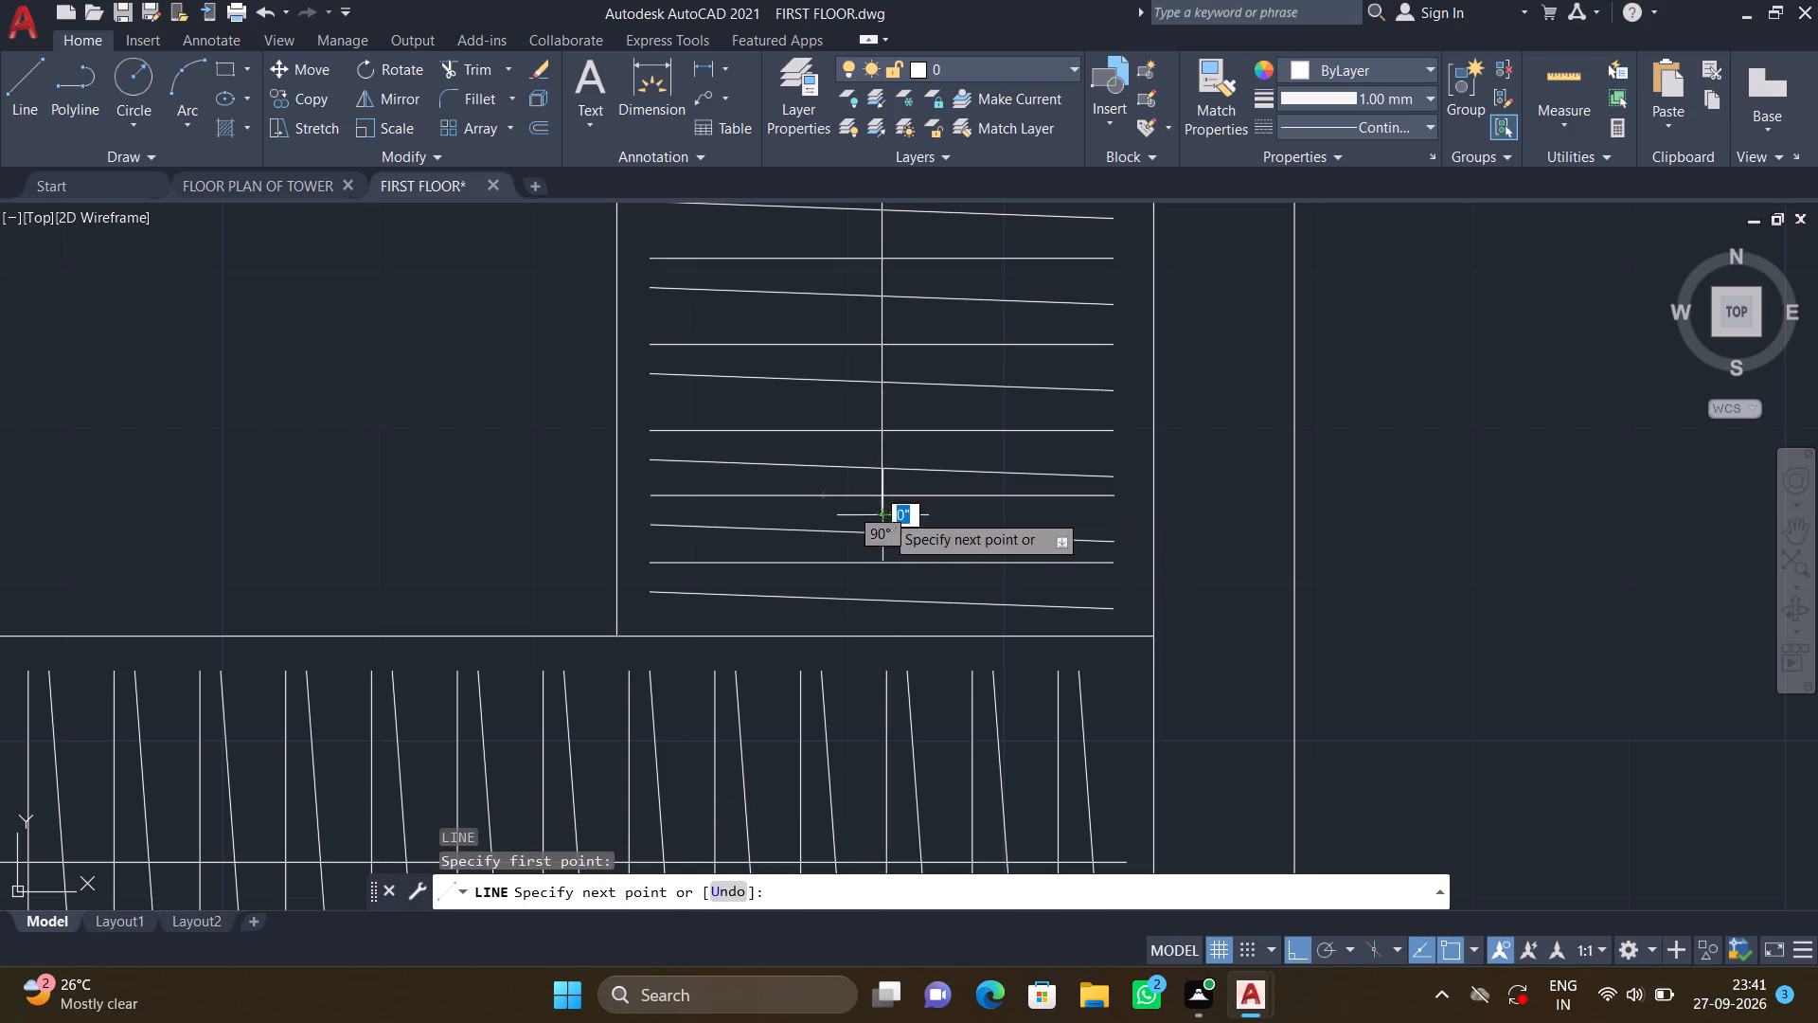
pyautogui.click(886, 619)
pyautogui.press('Return')
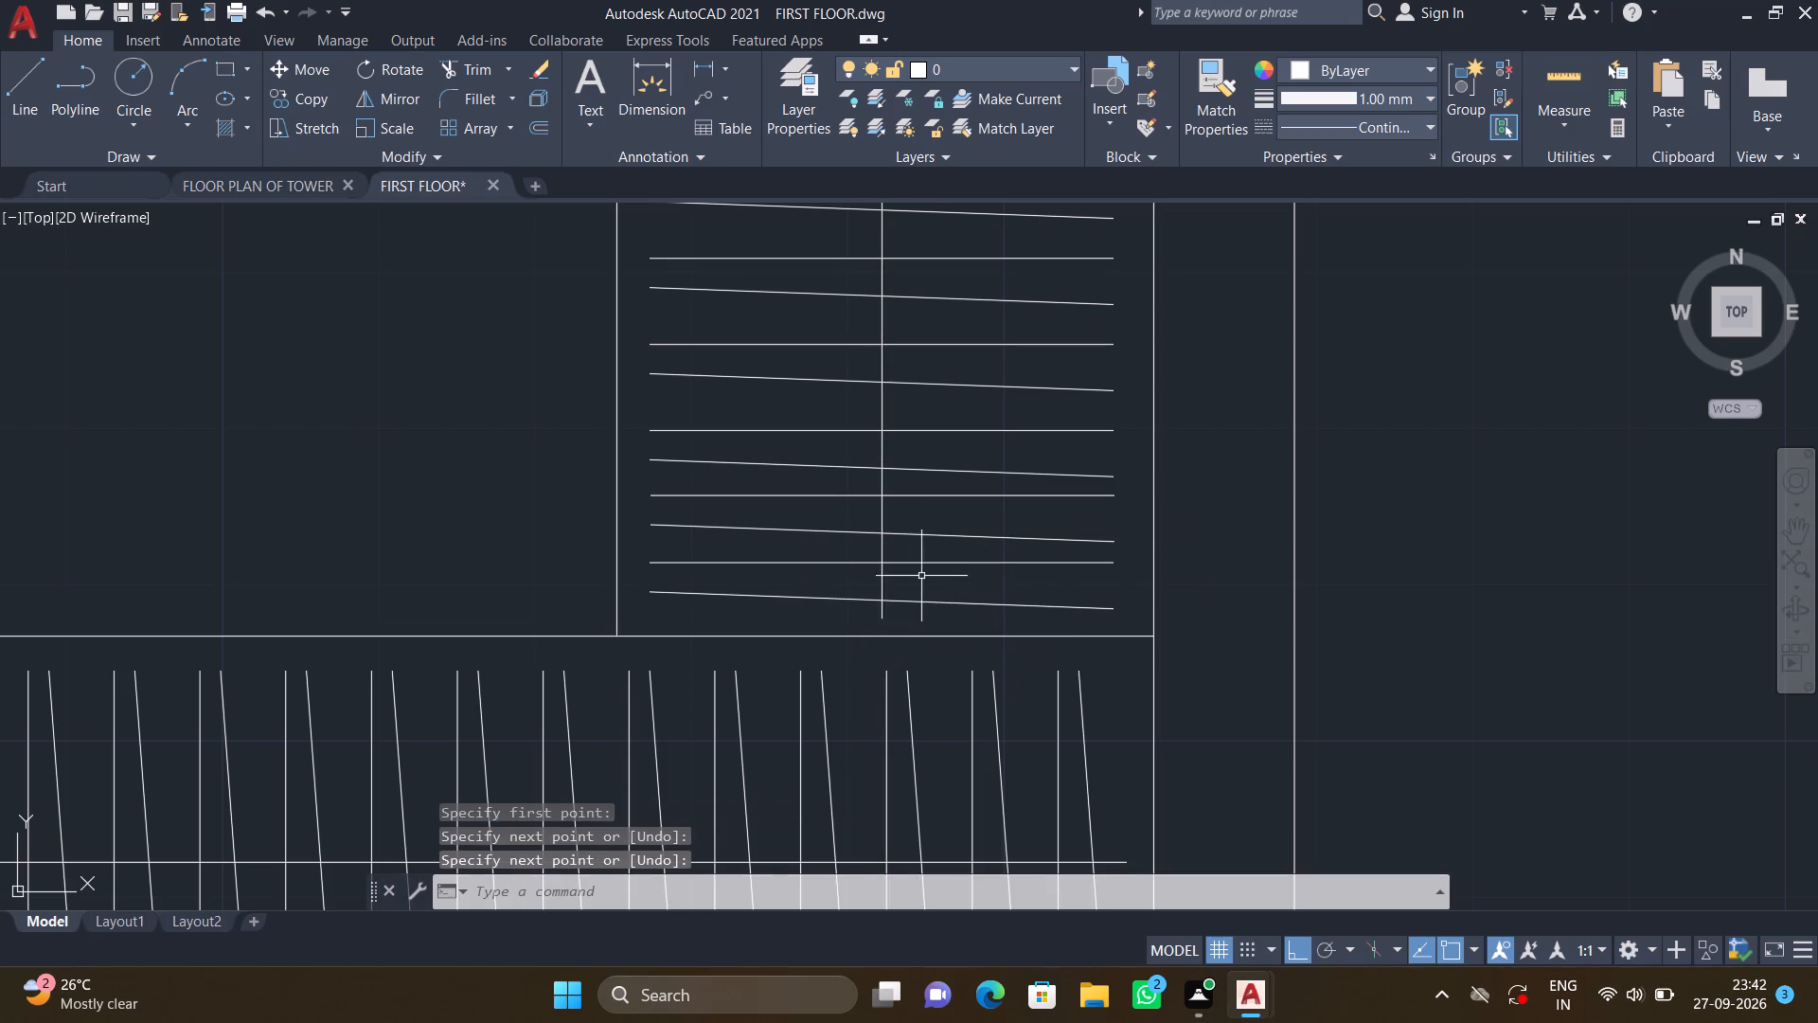
# Trim the inner exterior-wall line where it crosses the horizontal wall at the top of the narrow room beside the sofa.
pyautogui.scroll(-4, 929, 565)
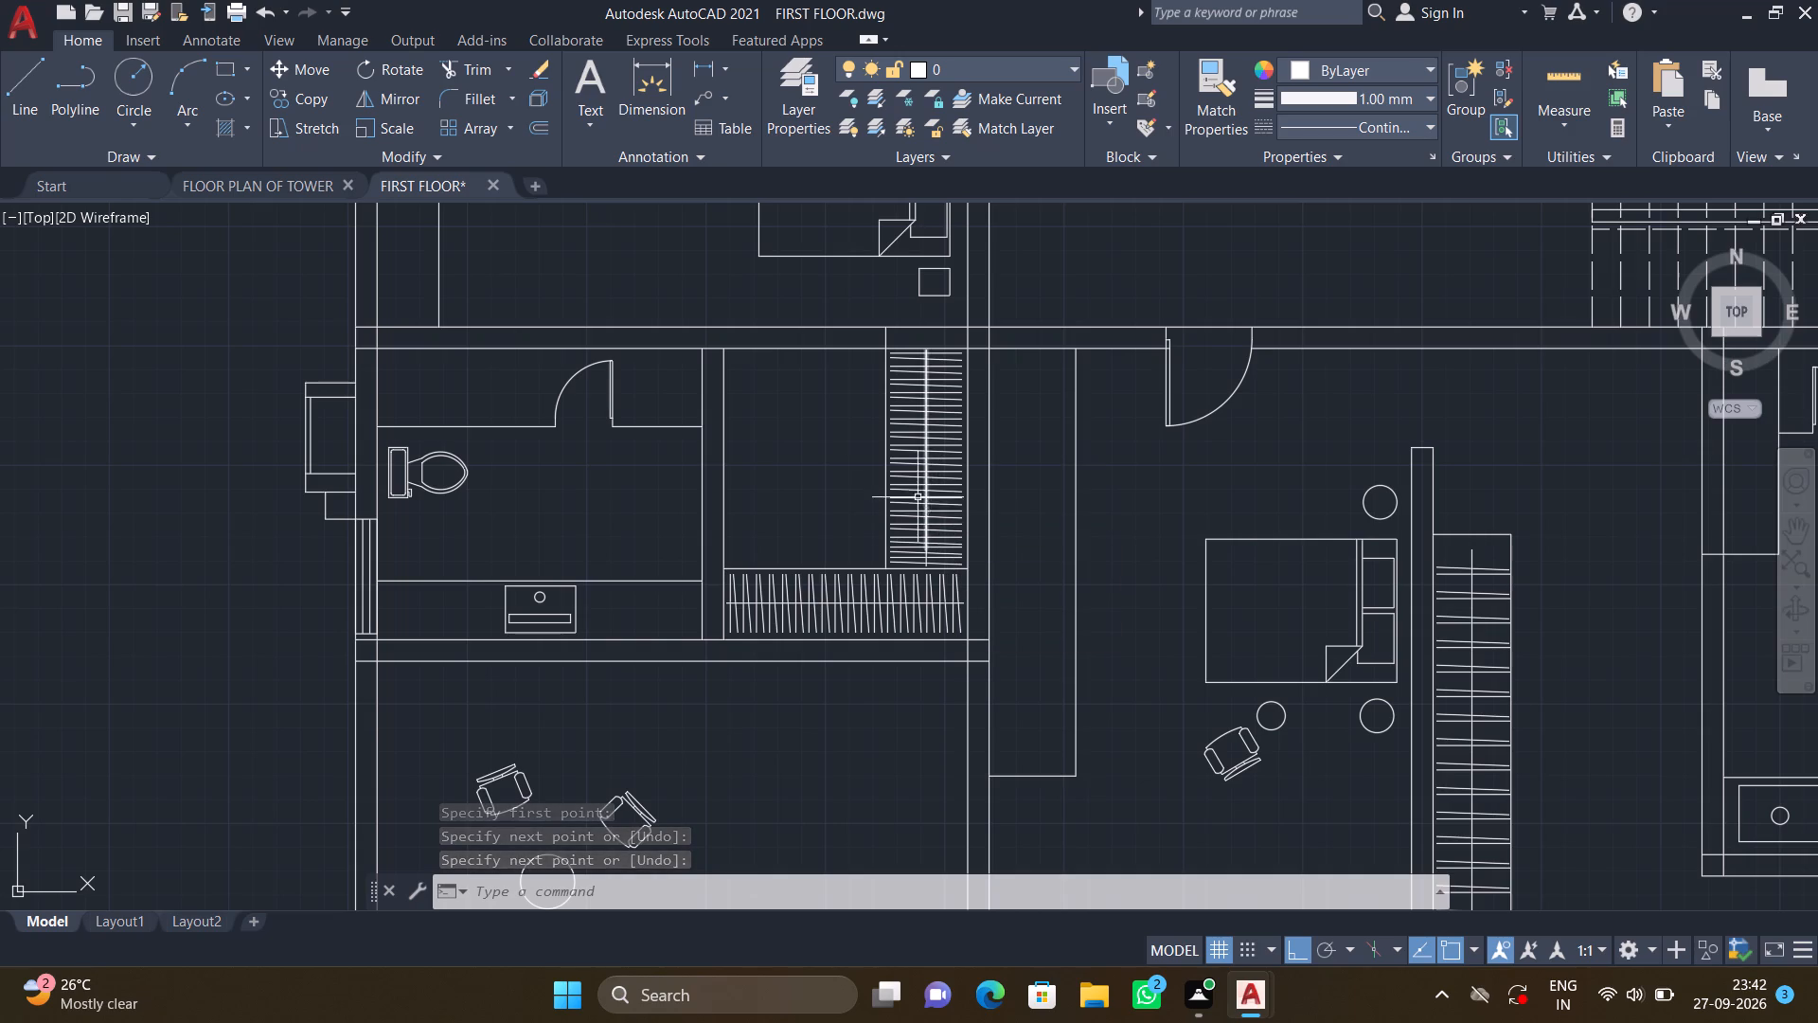
pyautogui.scroll(-2, 884, 444)
pyautogui.moveTo(789, 458); pyautogui.dragTo(724, 678, button='middle')
pyautogui.moveTo(778, 369); pyautogui.dragTo(686, 535, button='middle')
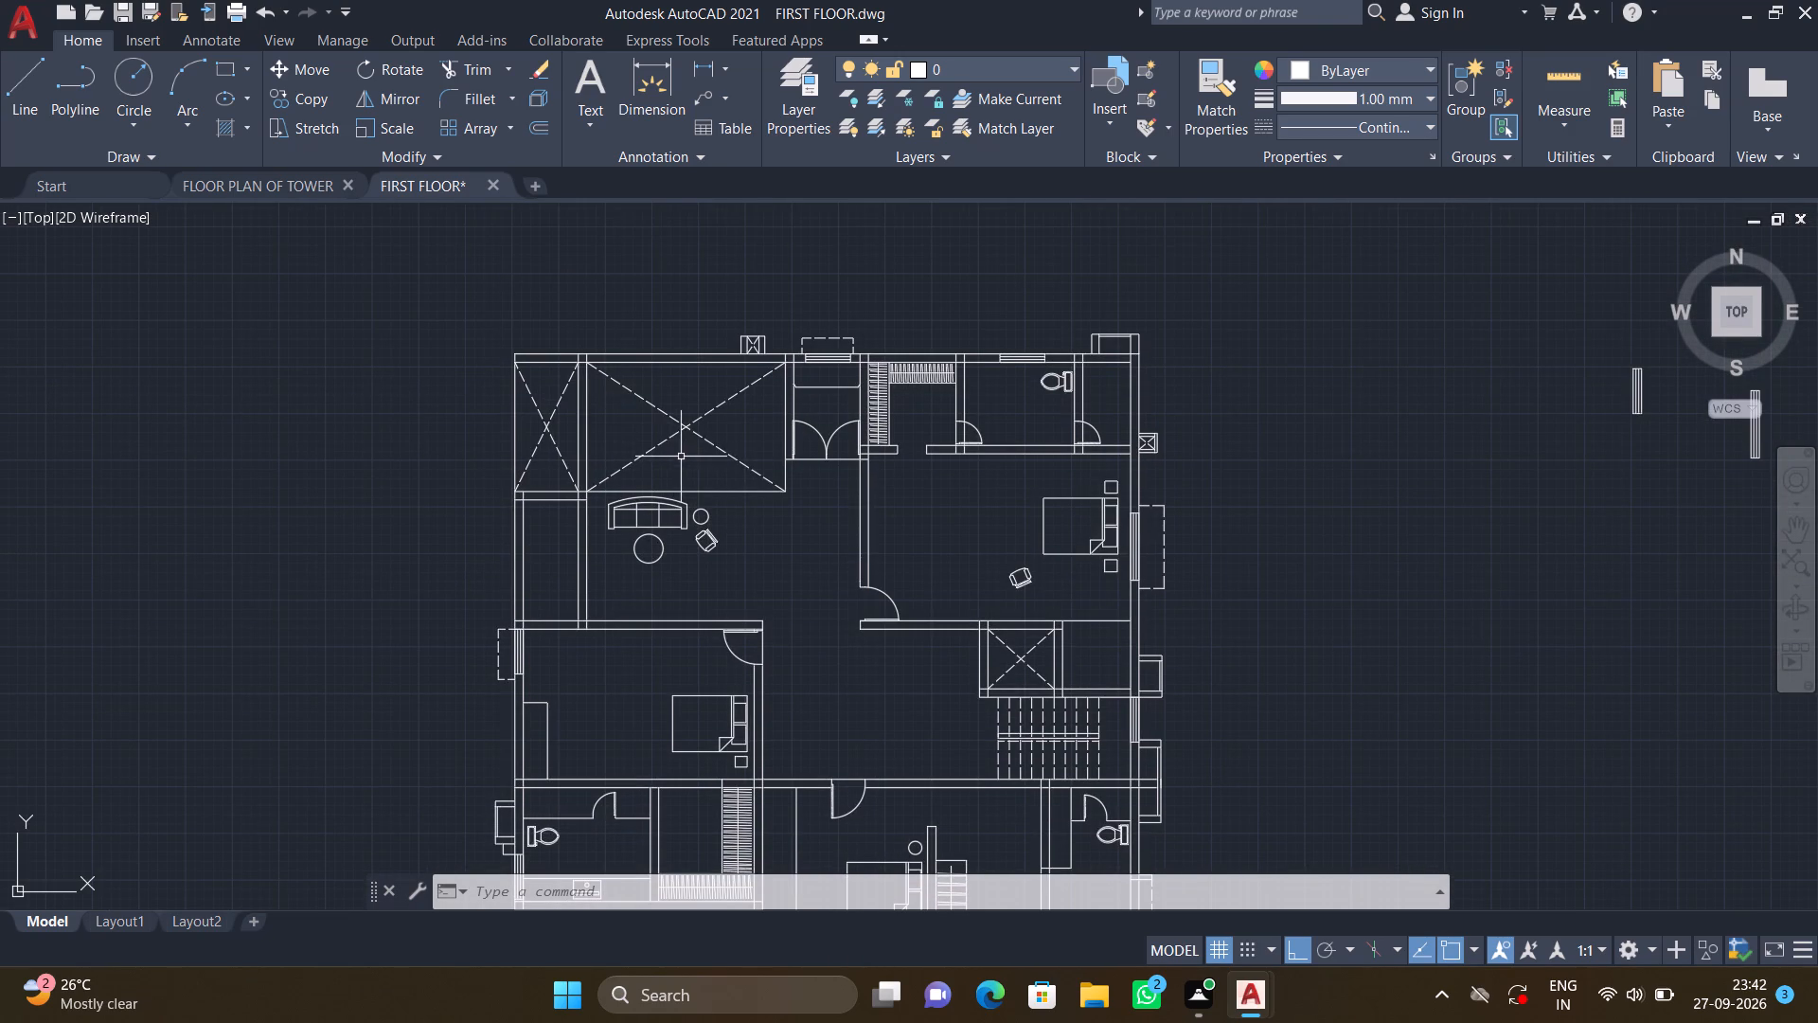
pyautogui.scroll(2, 579, 500)
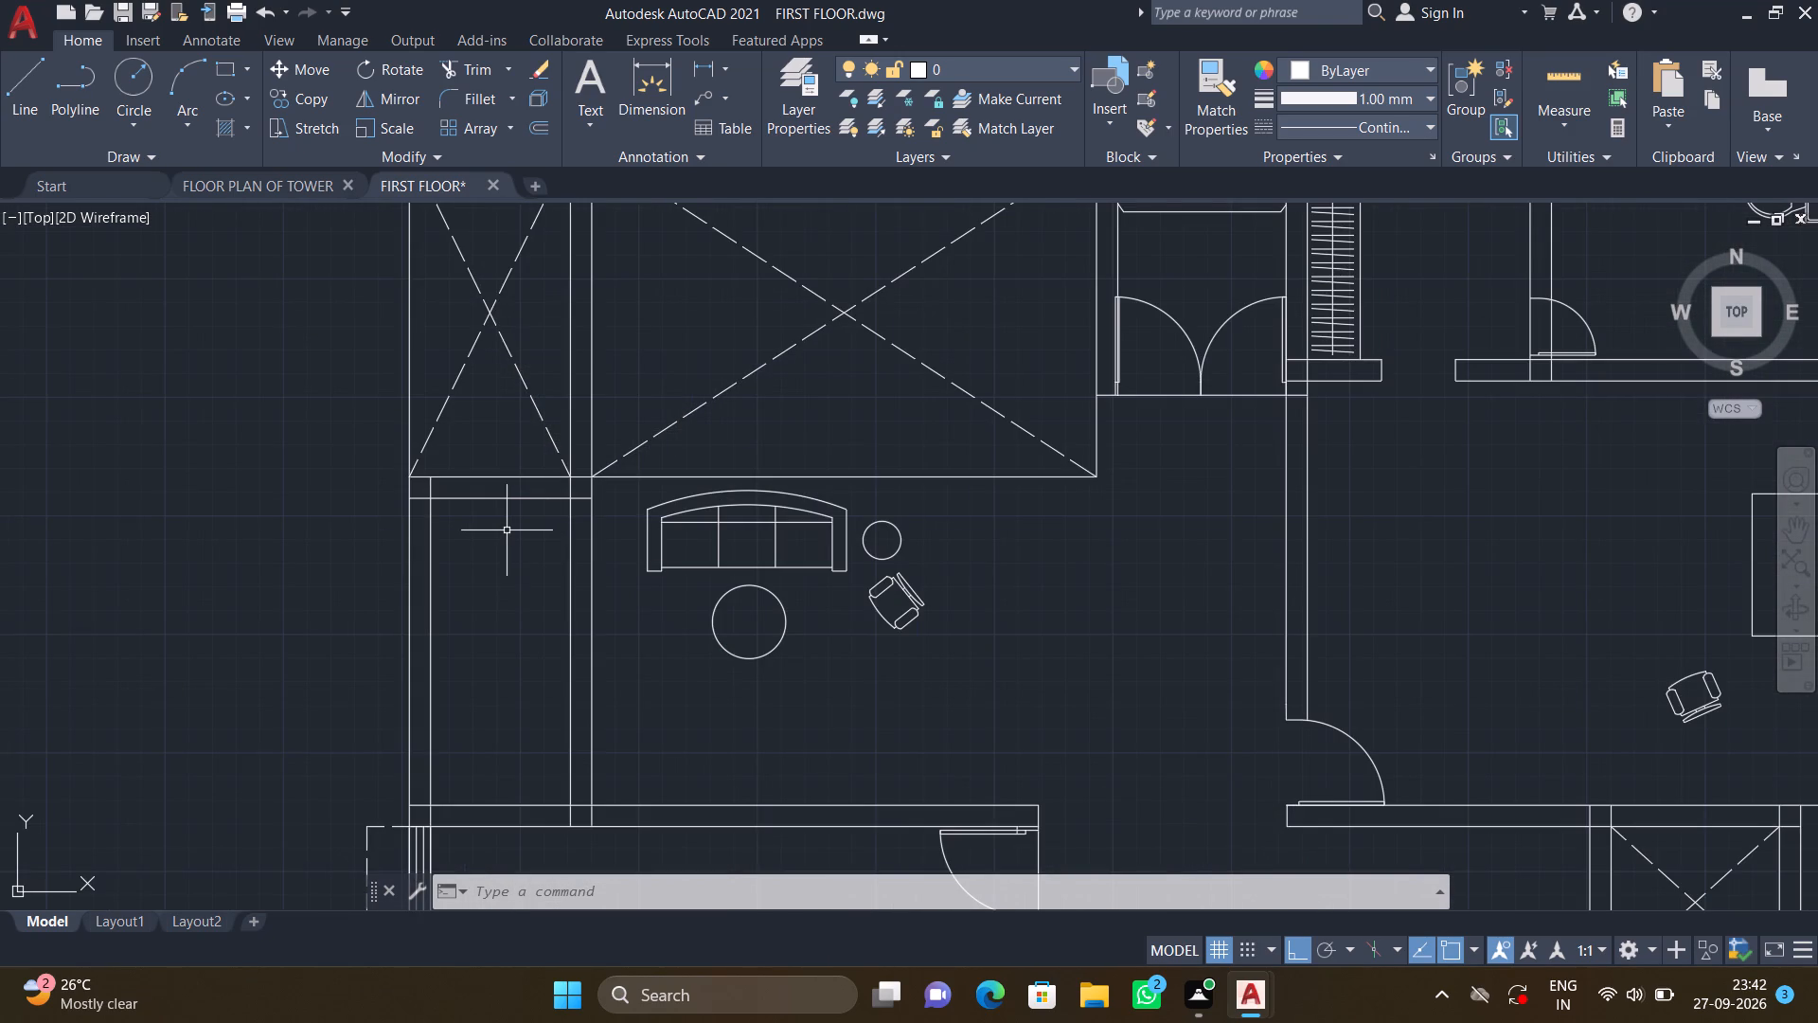
pyautogui.write('tr')
pyautogui.press('Return')
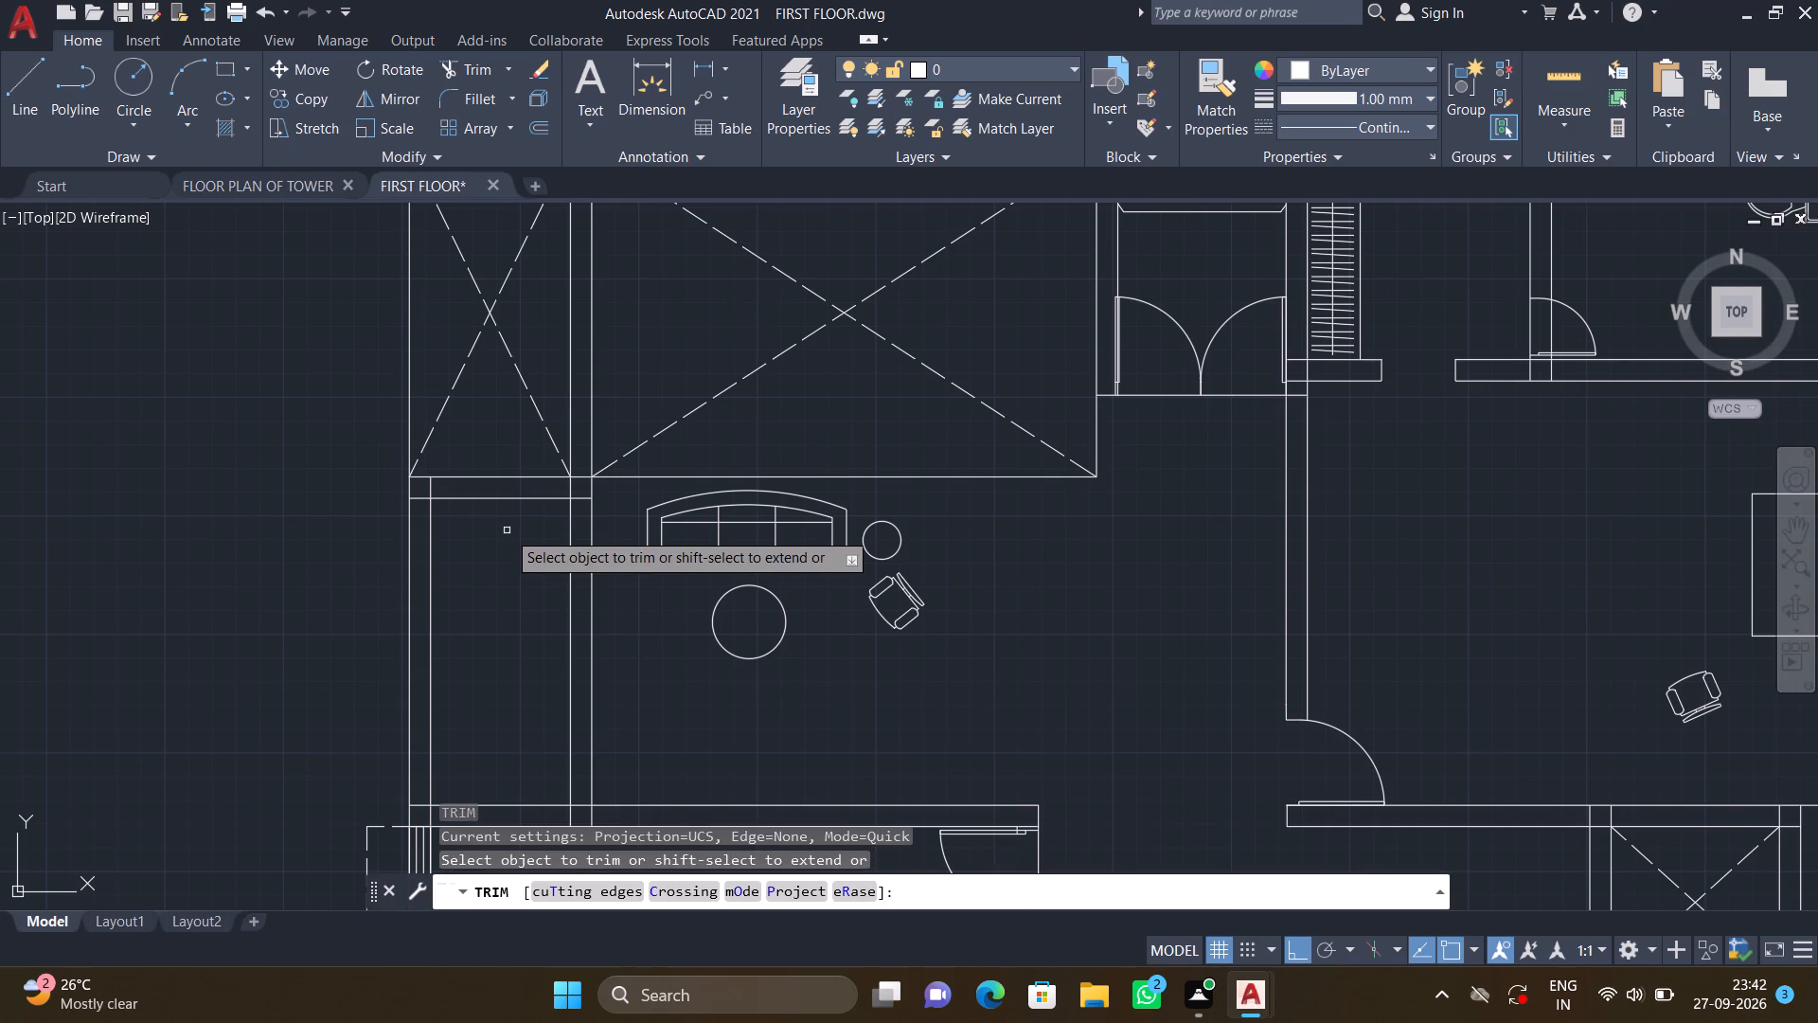
pyautogui.scroll(2, 422, 501)
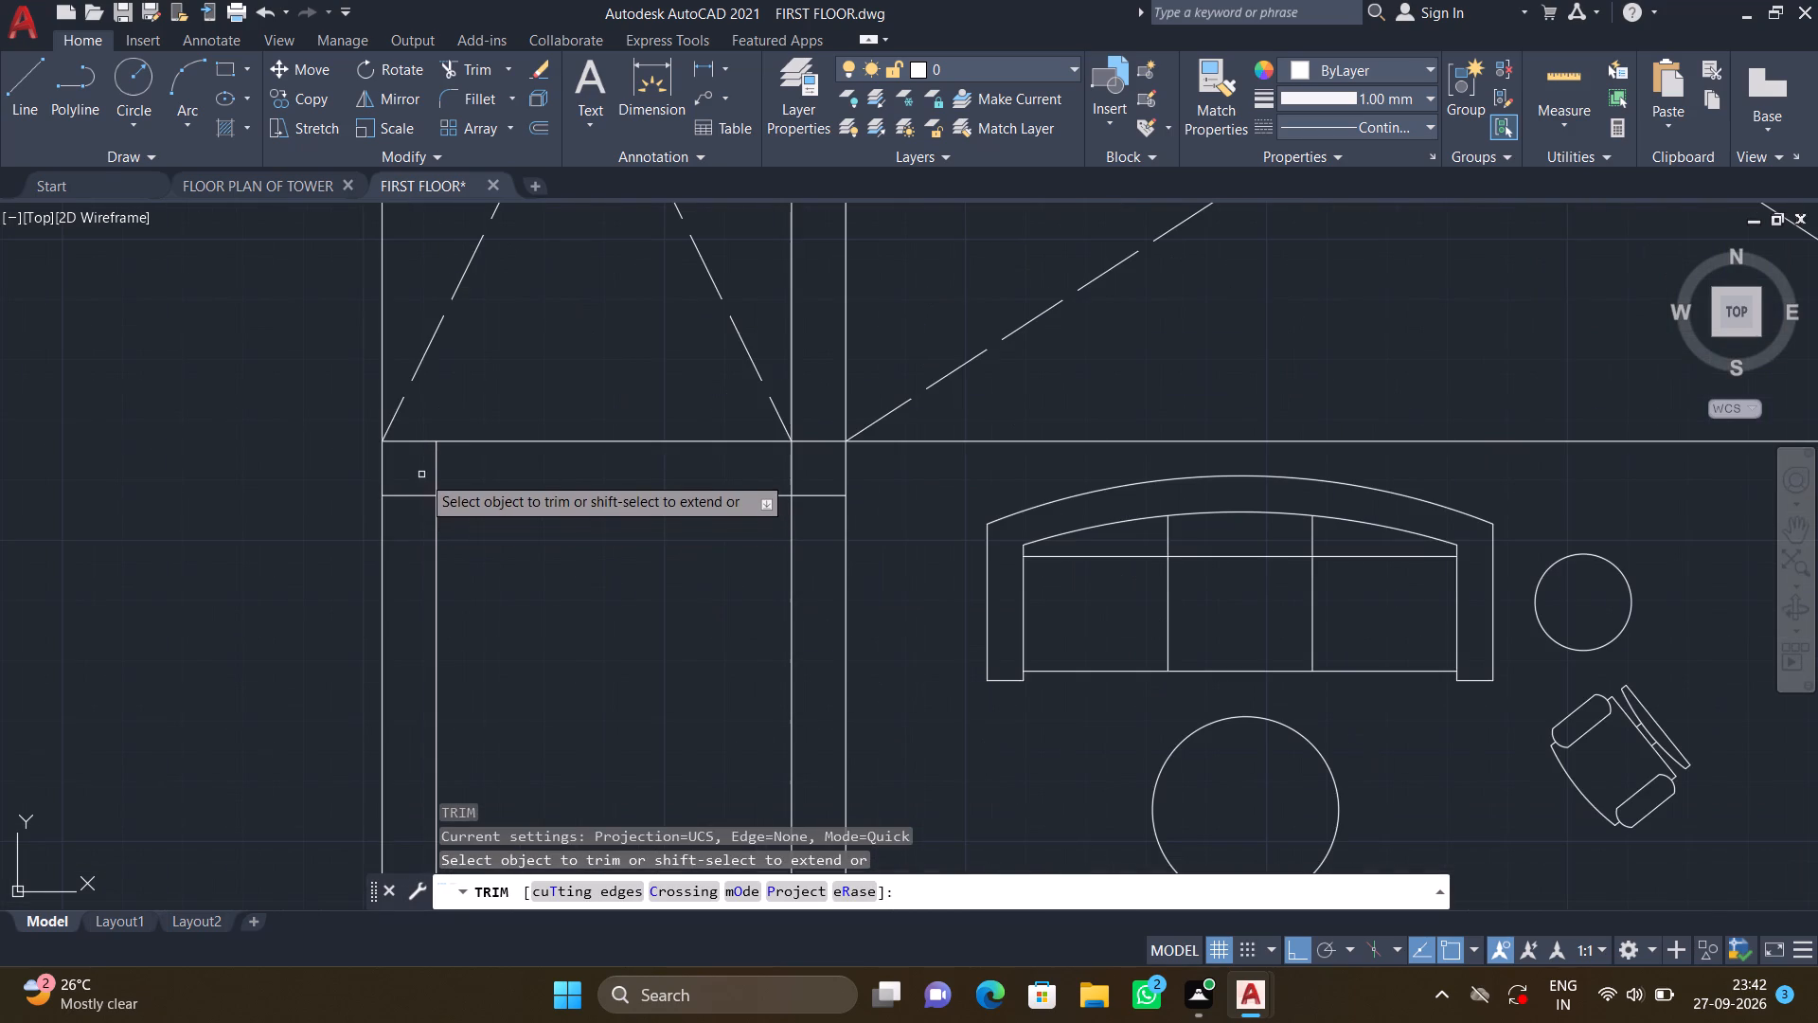
pyautogui.click(421, 475)
pyautogui.click(456, 476)
pyautogui.scroll(-2, 481, 544)
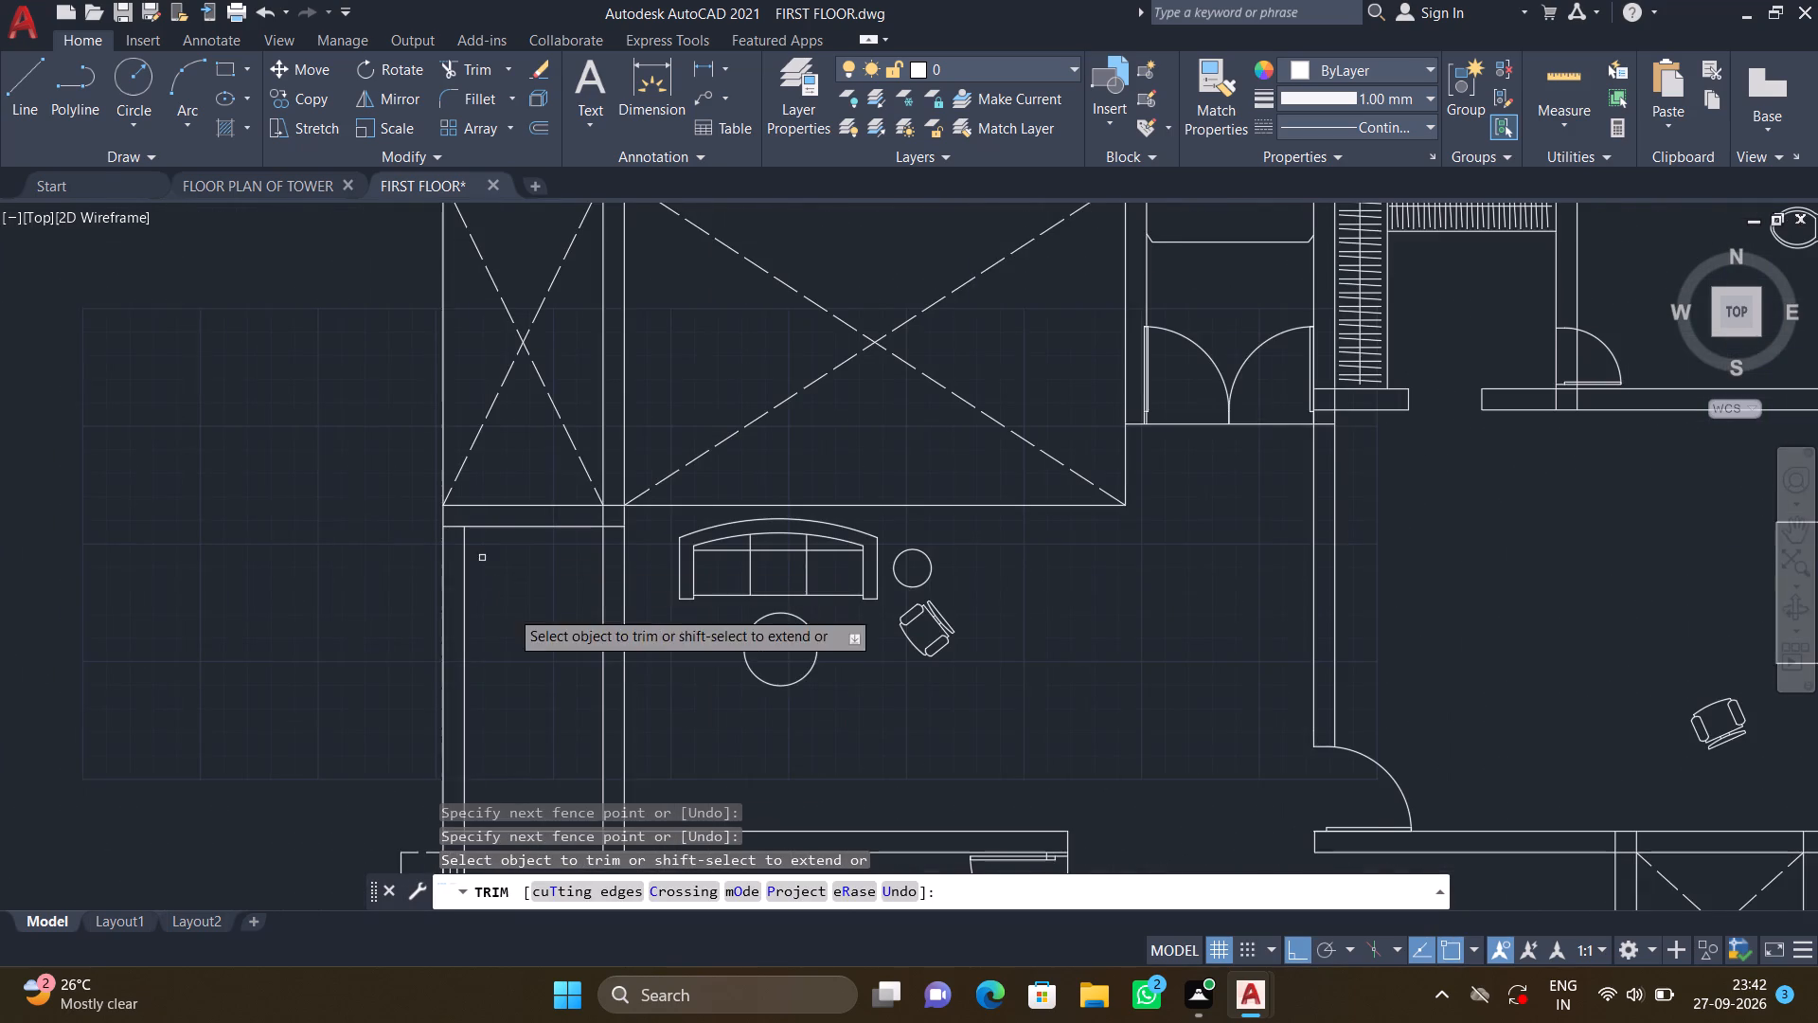
# Trim the overlapping wall lines at the narrow room's bottom wall, clearing its outer-wall corner and the junction with the partition beside the sofa.
pyautogui.moveTo(522, 641); pyautogui.dragTo(519, 556, button='middle')
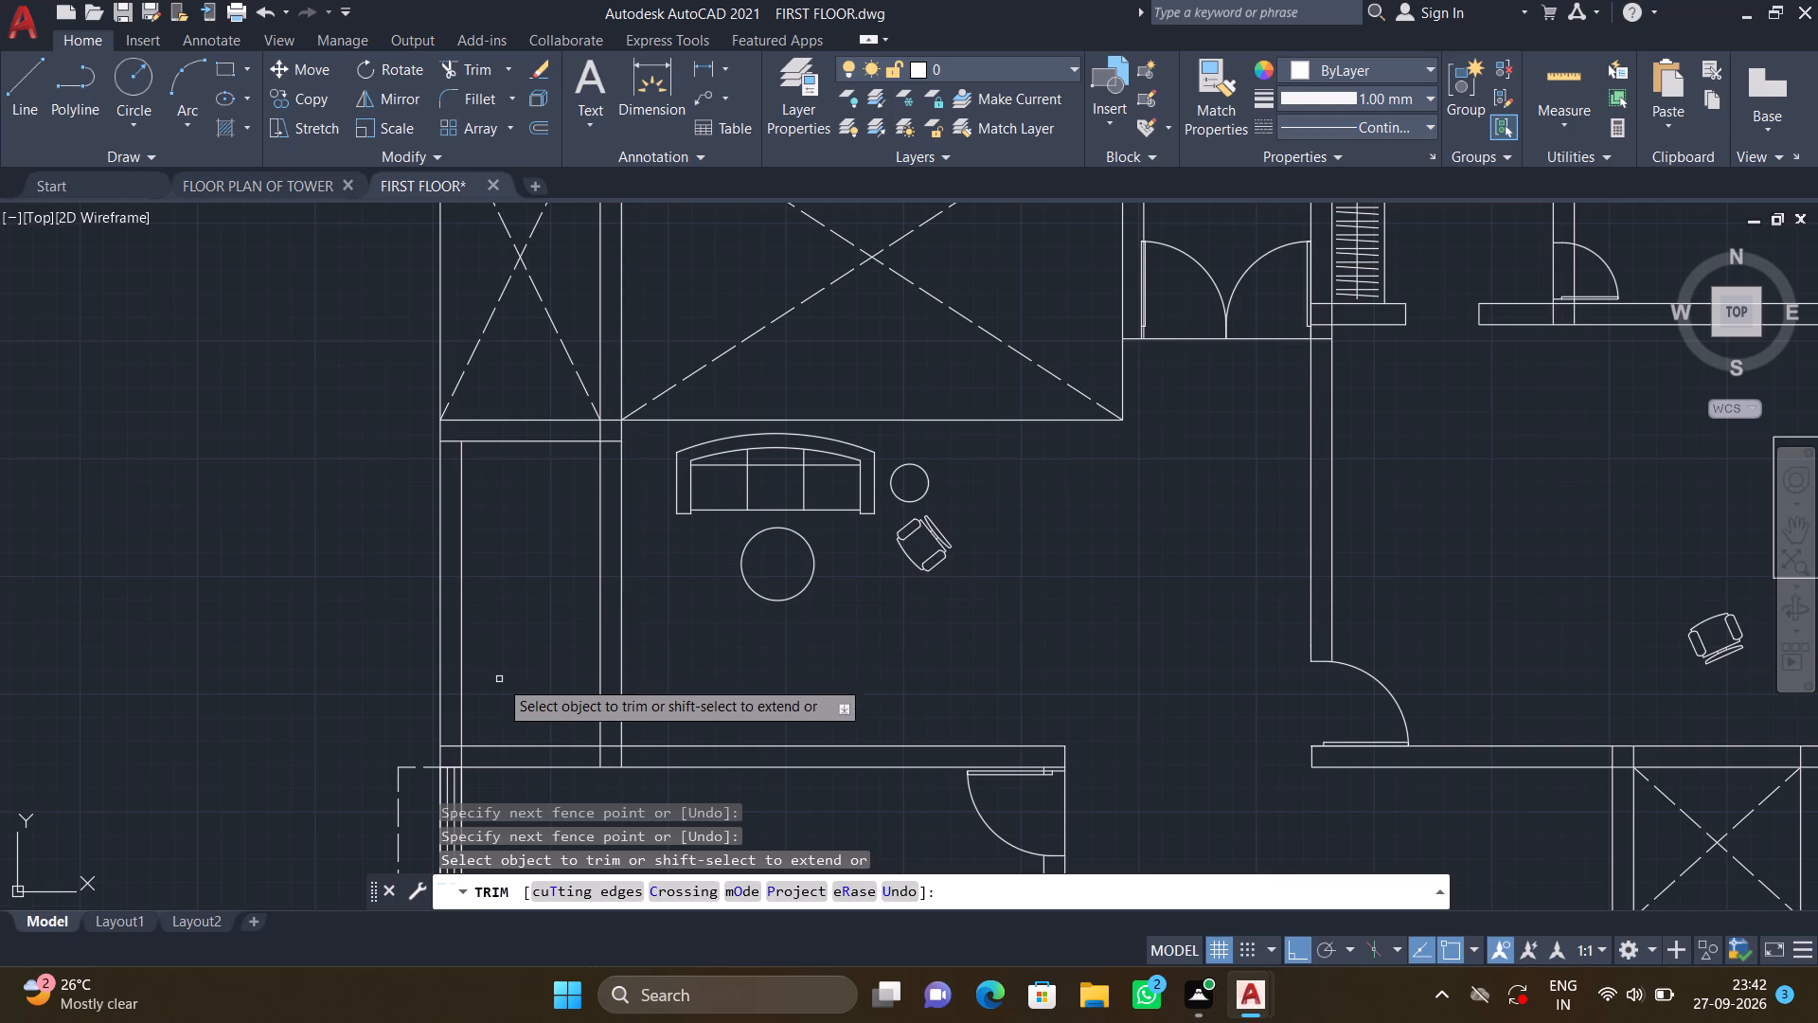
pyautogui.click(447, 751)
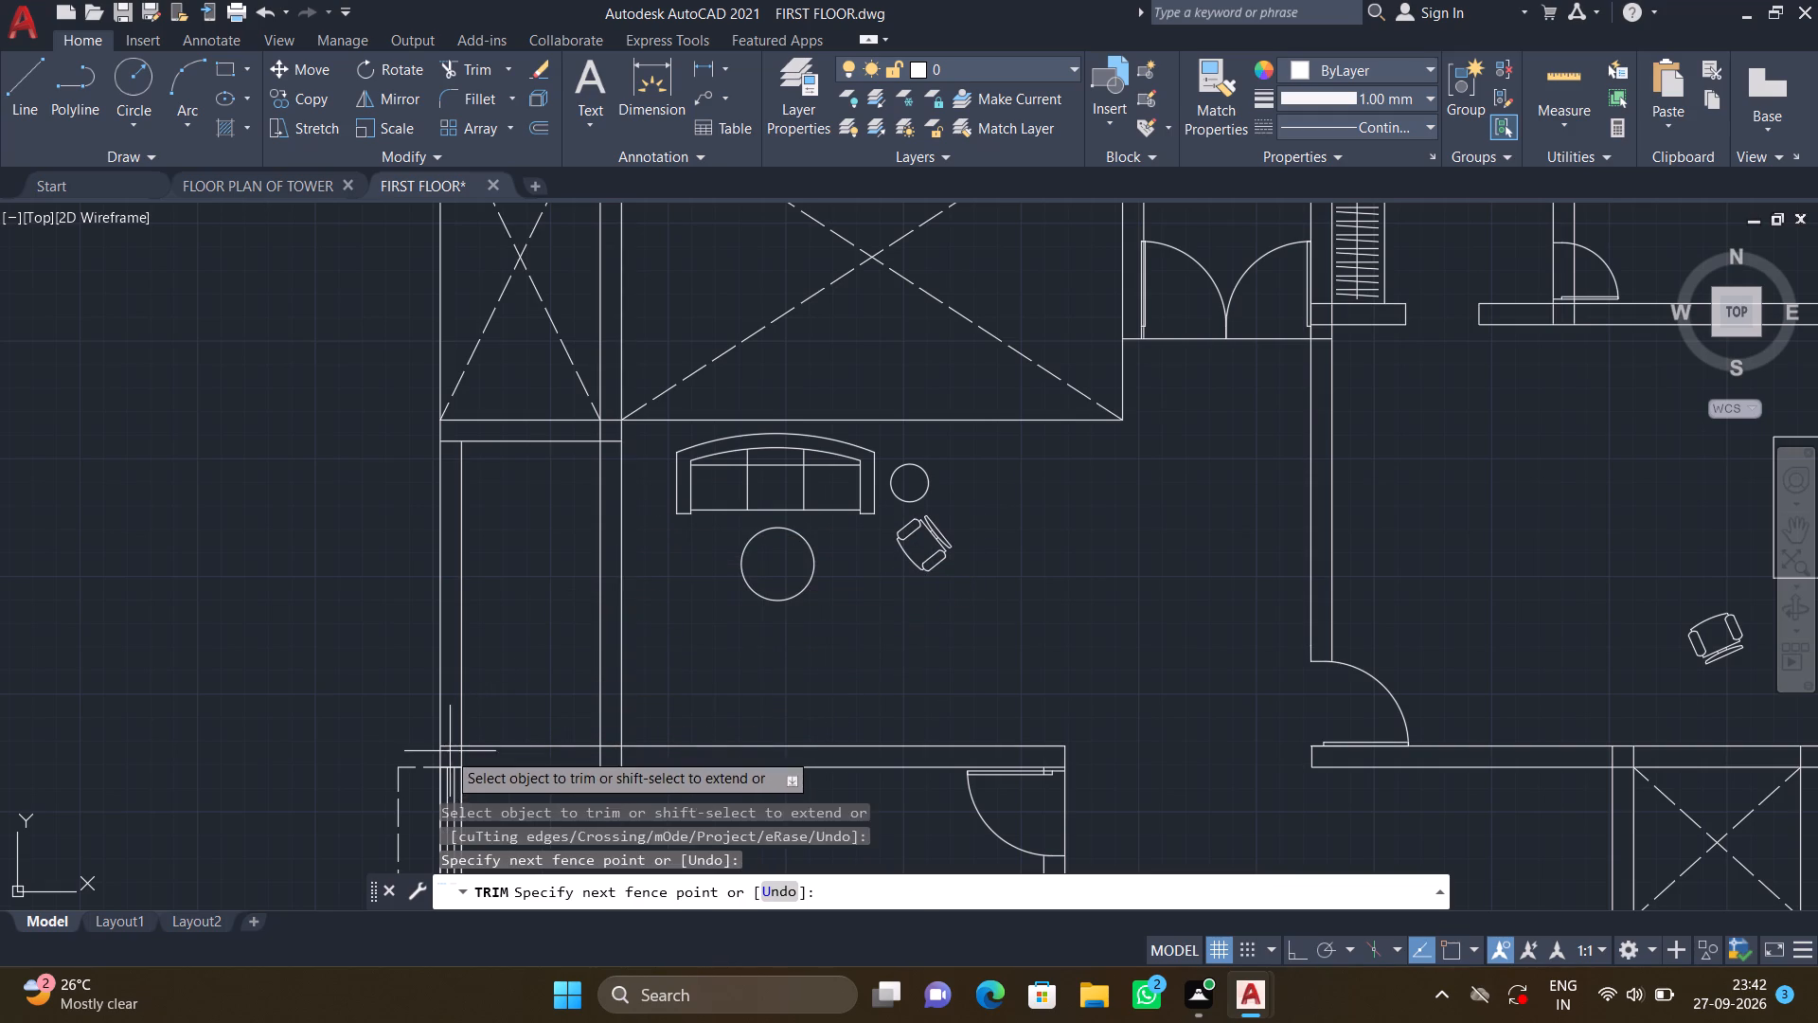
pyautogui.click(478, 756)
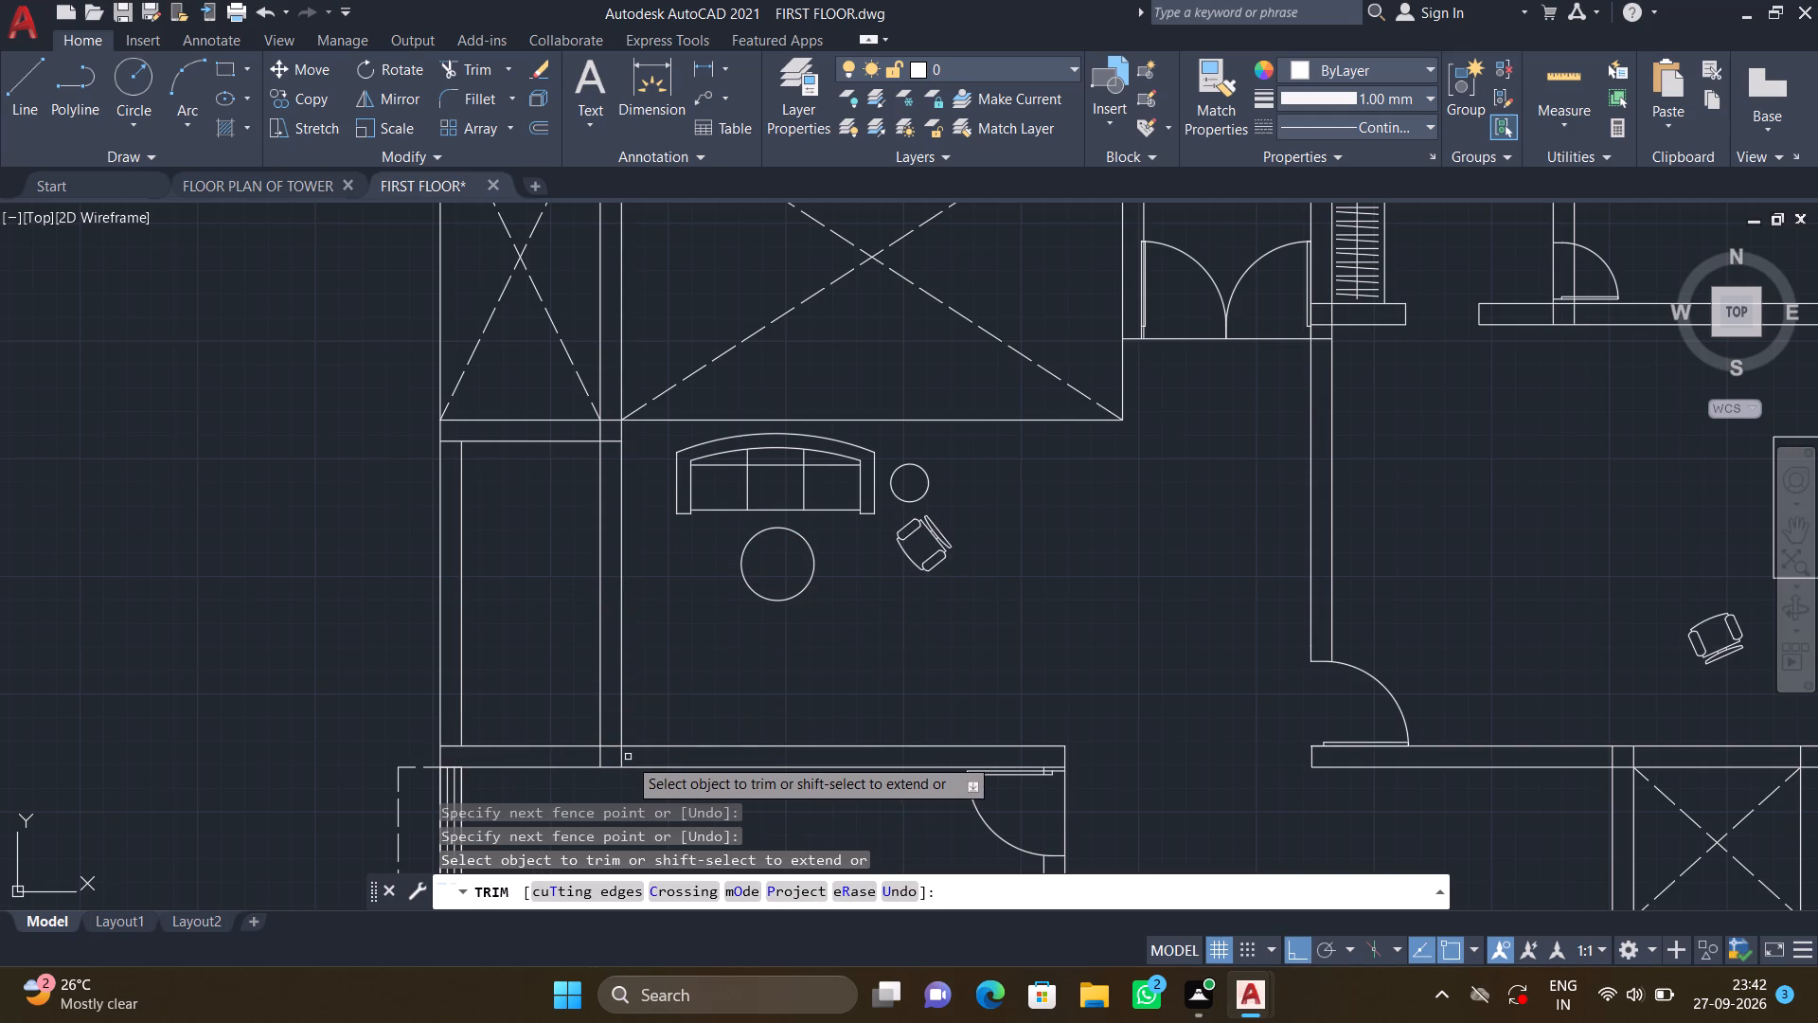
pyautogui.click(627, 757)
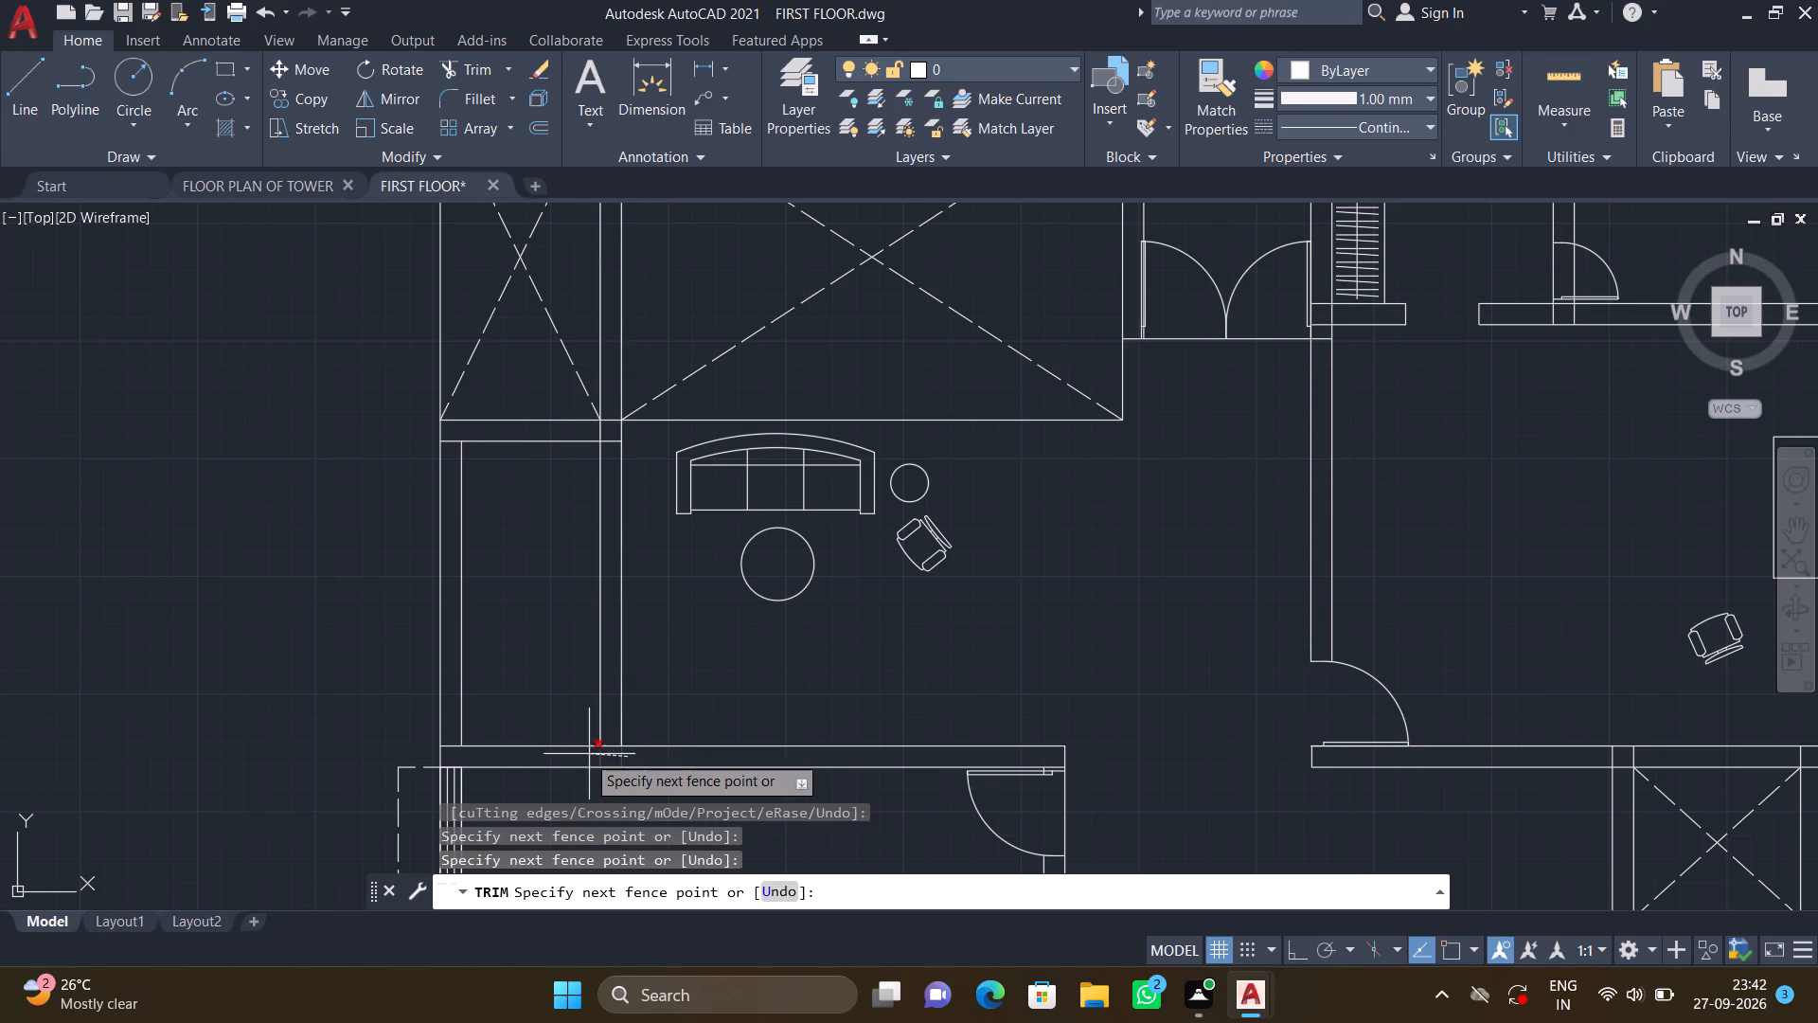
pyautogui.click(585, 754)
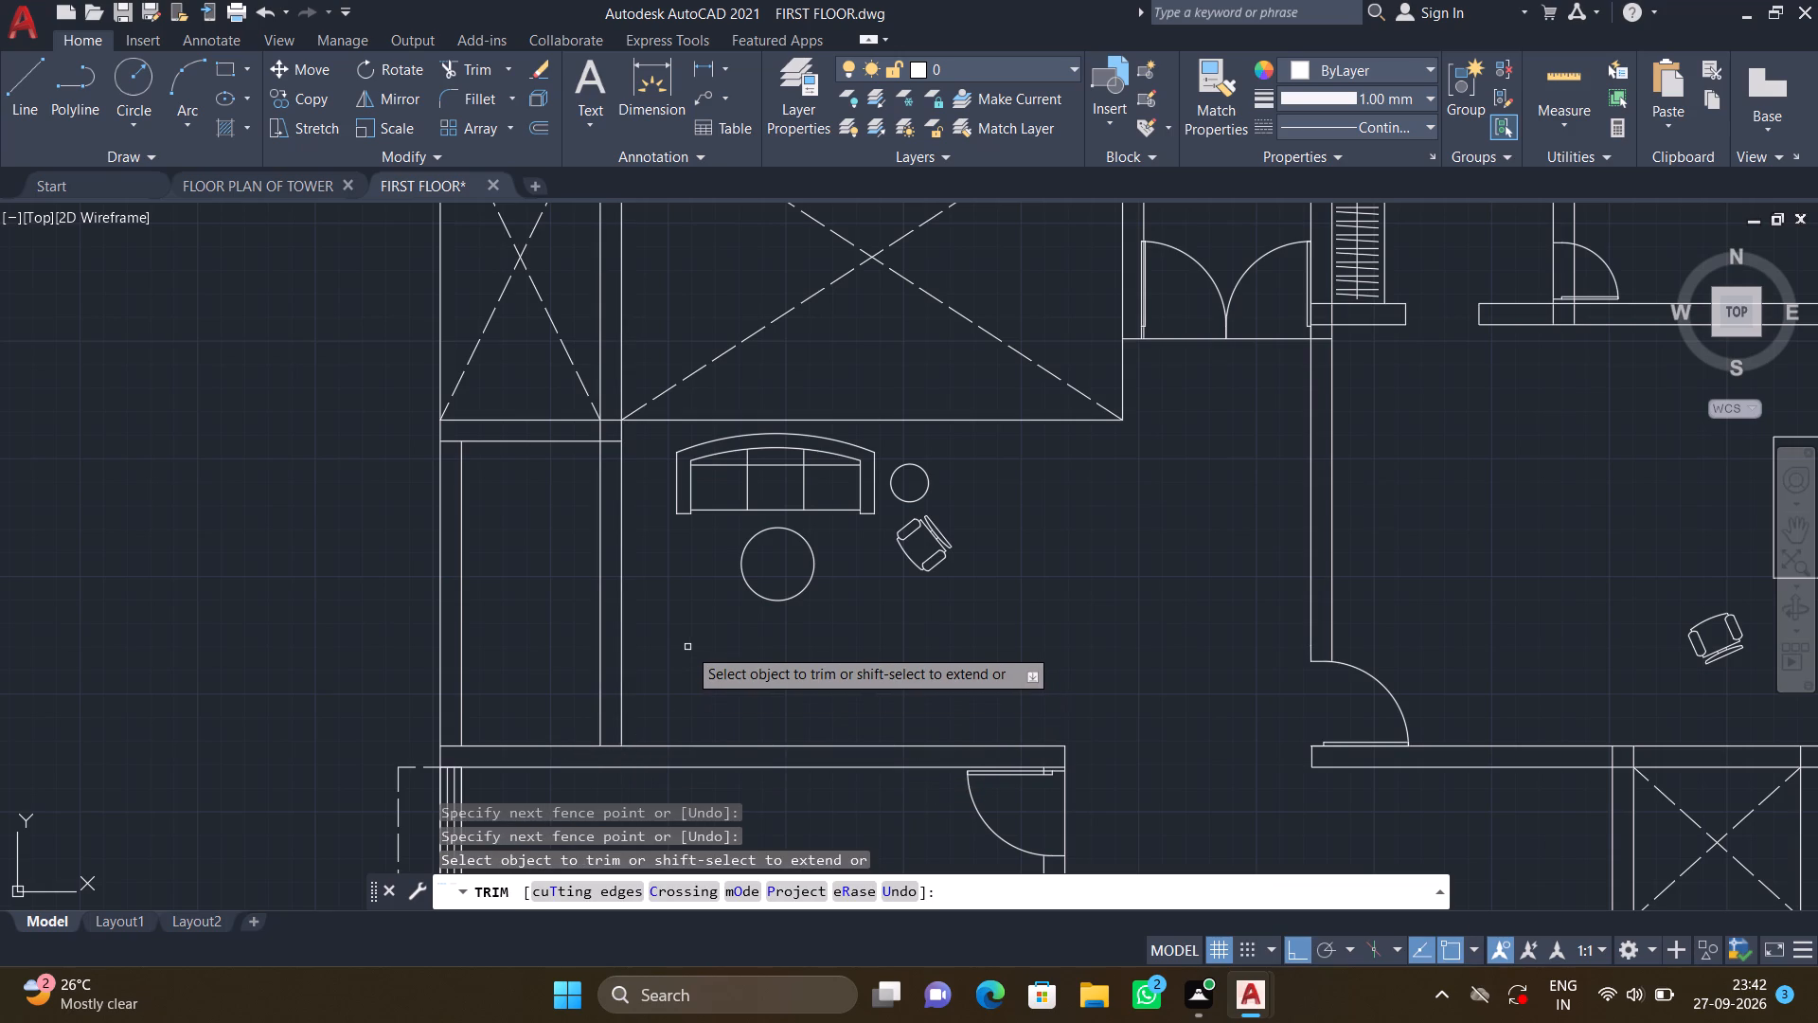
pyautogui.scroll(2, 604, 741)
pyautogui.click(614, 752)
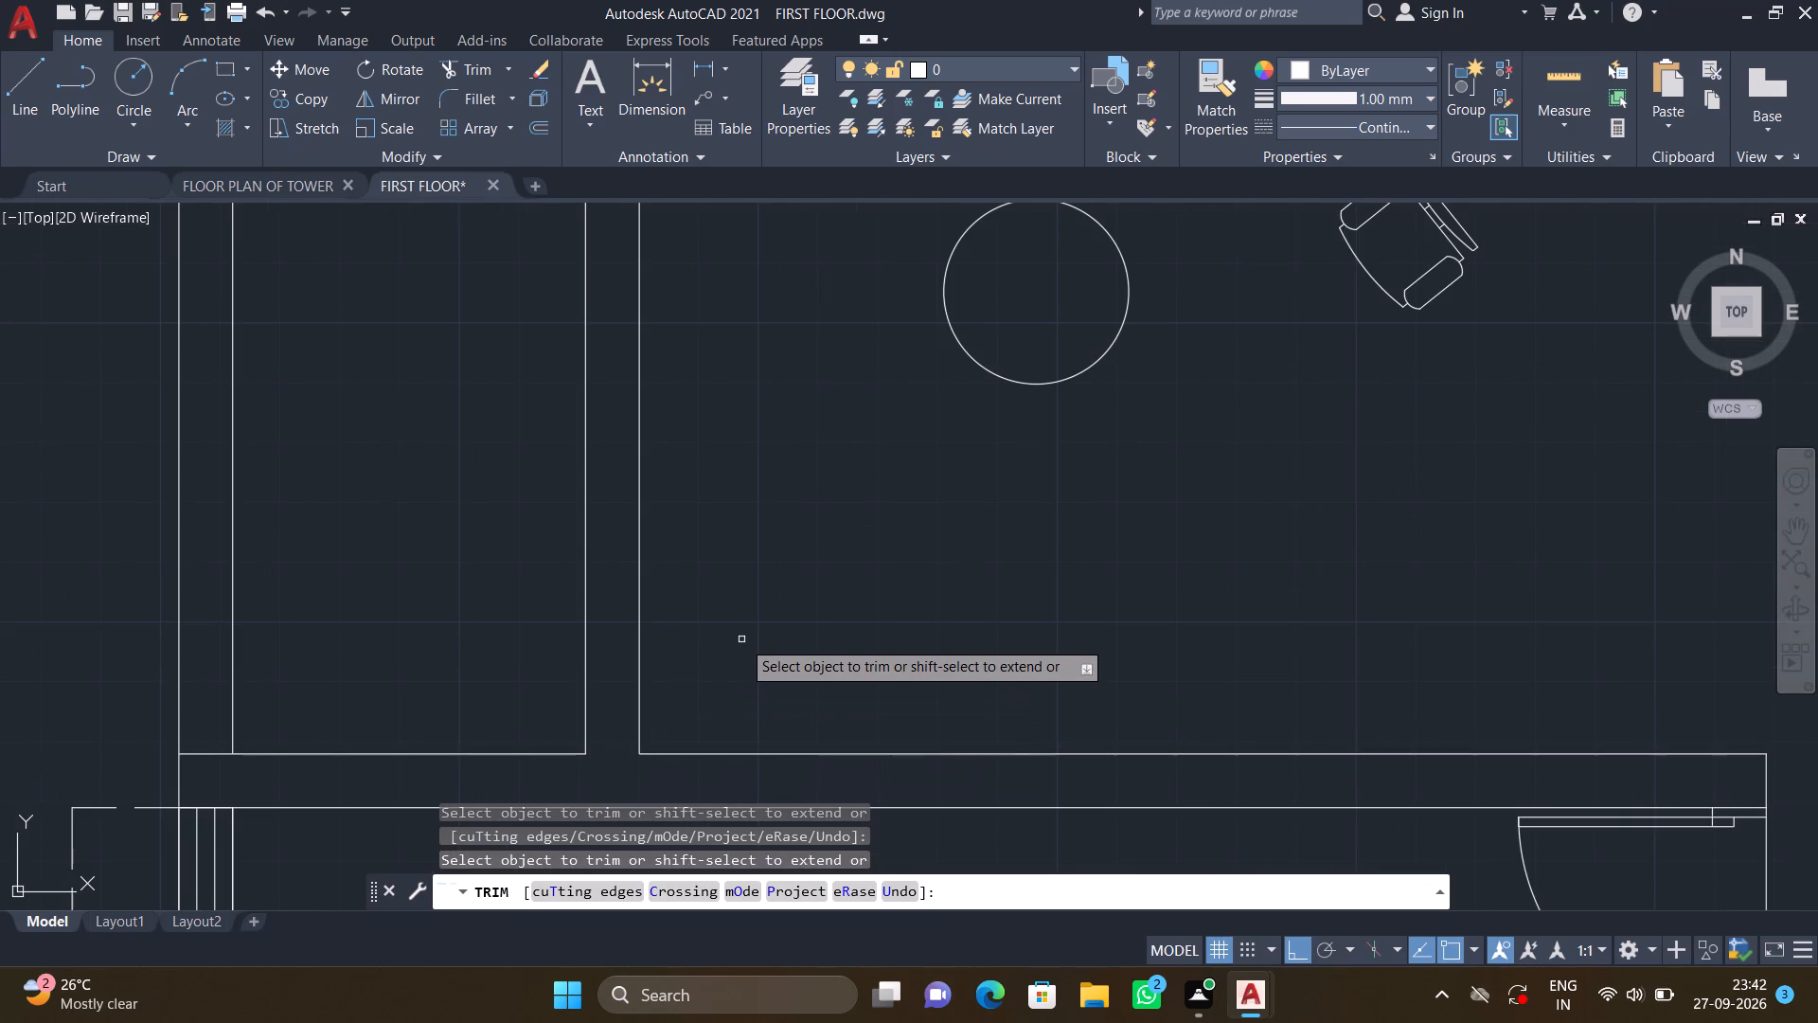
pyautogui.scroll(-2, 742, 639)
pyautogui.press('Return')
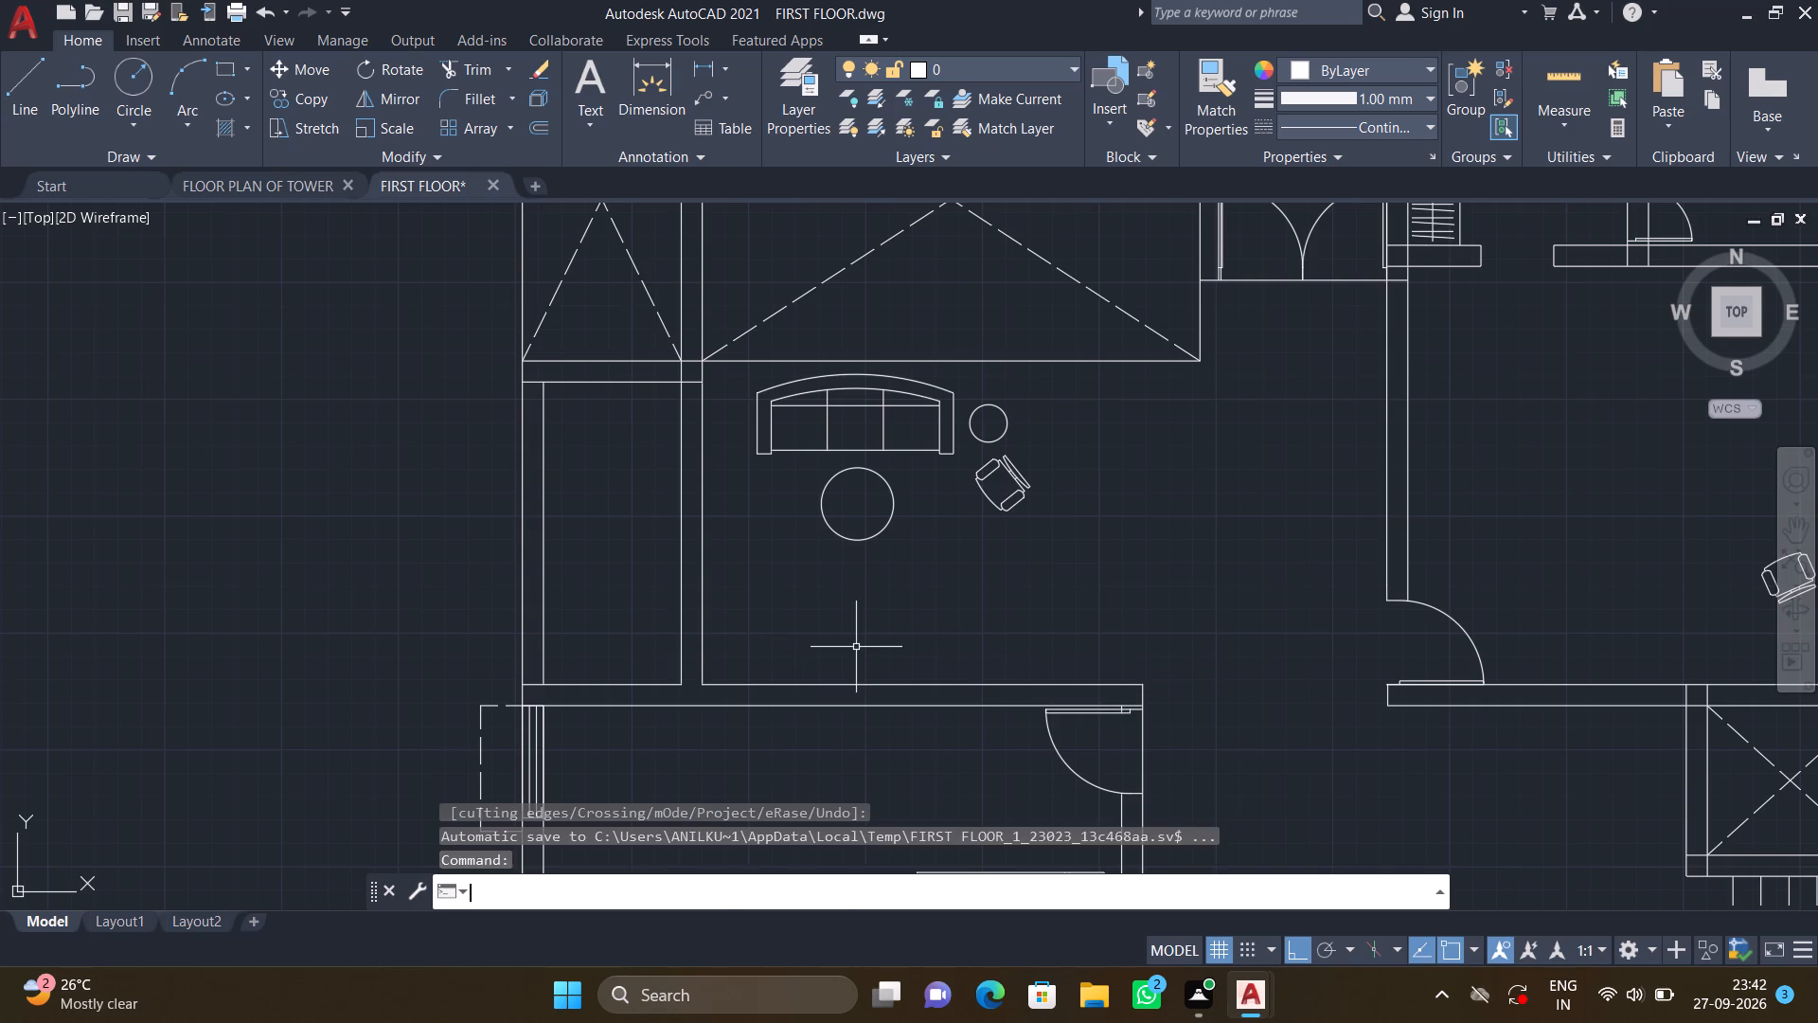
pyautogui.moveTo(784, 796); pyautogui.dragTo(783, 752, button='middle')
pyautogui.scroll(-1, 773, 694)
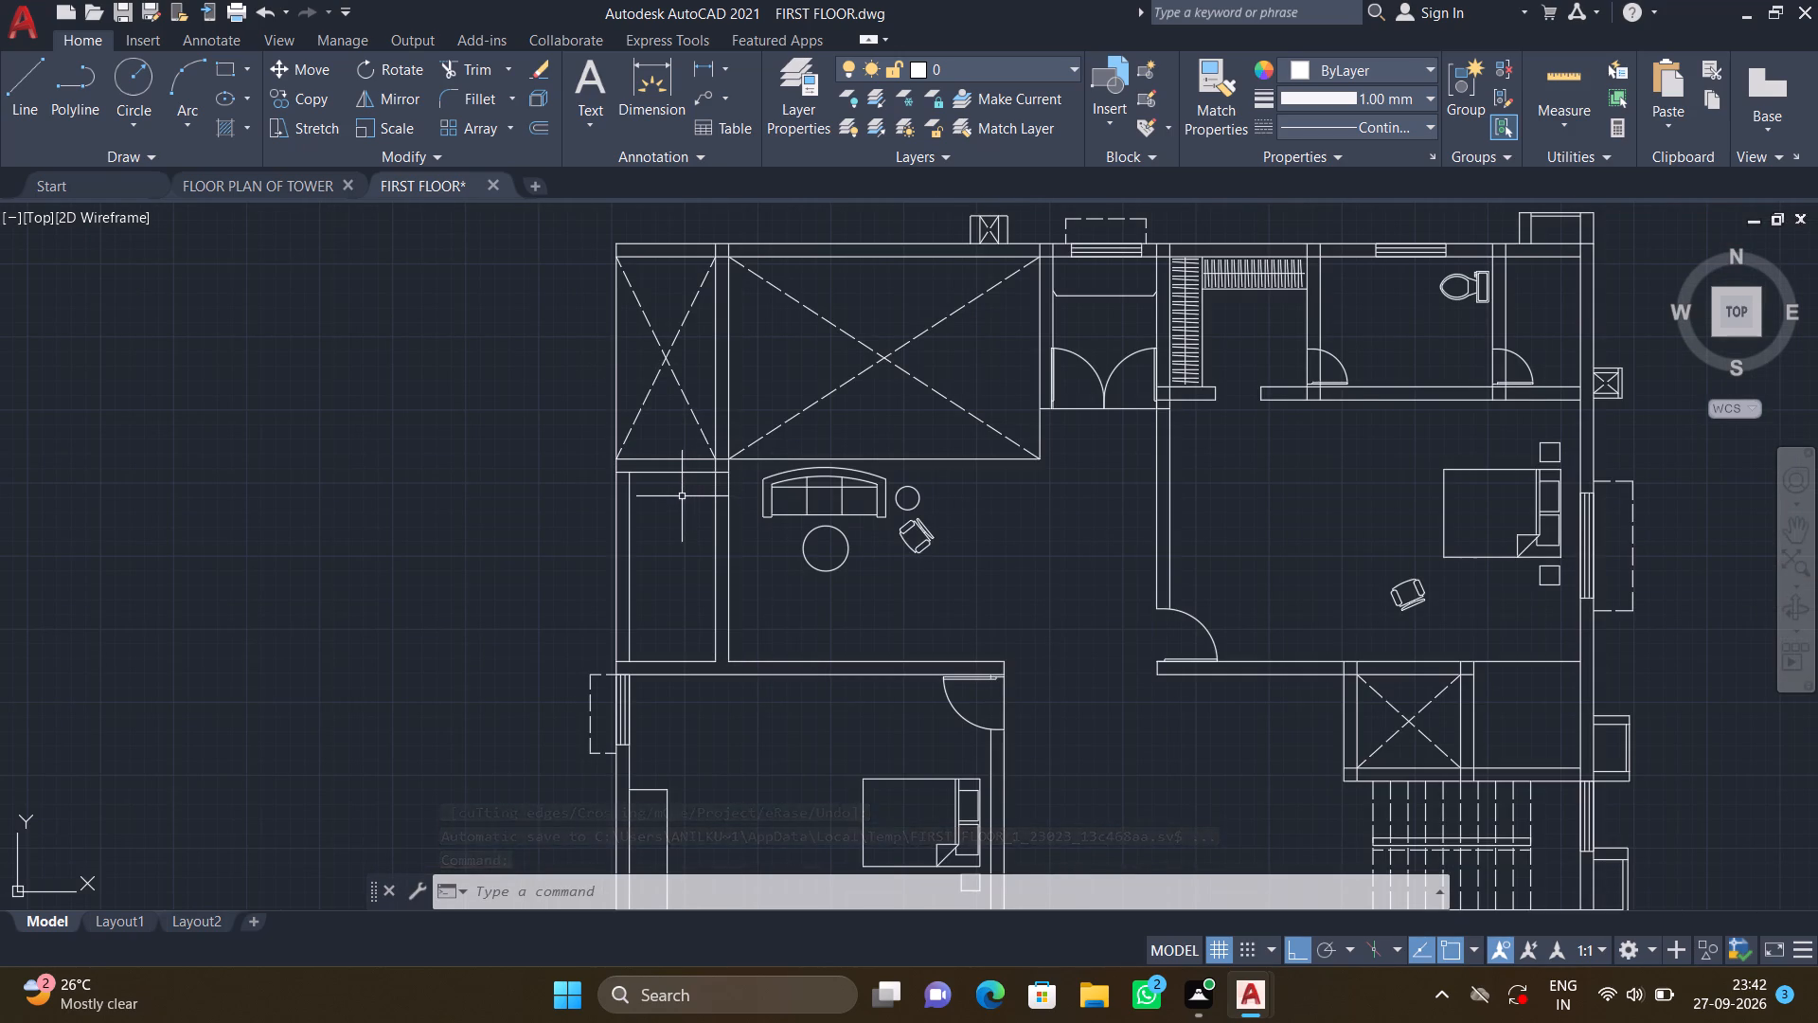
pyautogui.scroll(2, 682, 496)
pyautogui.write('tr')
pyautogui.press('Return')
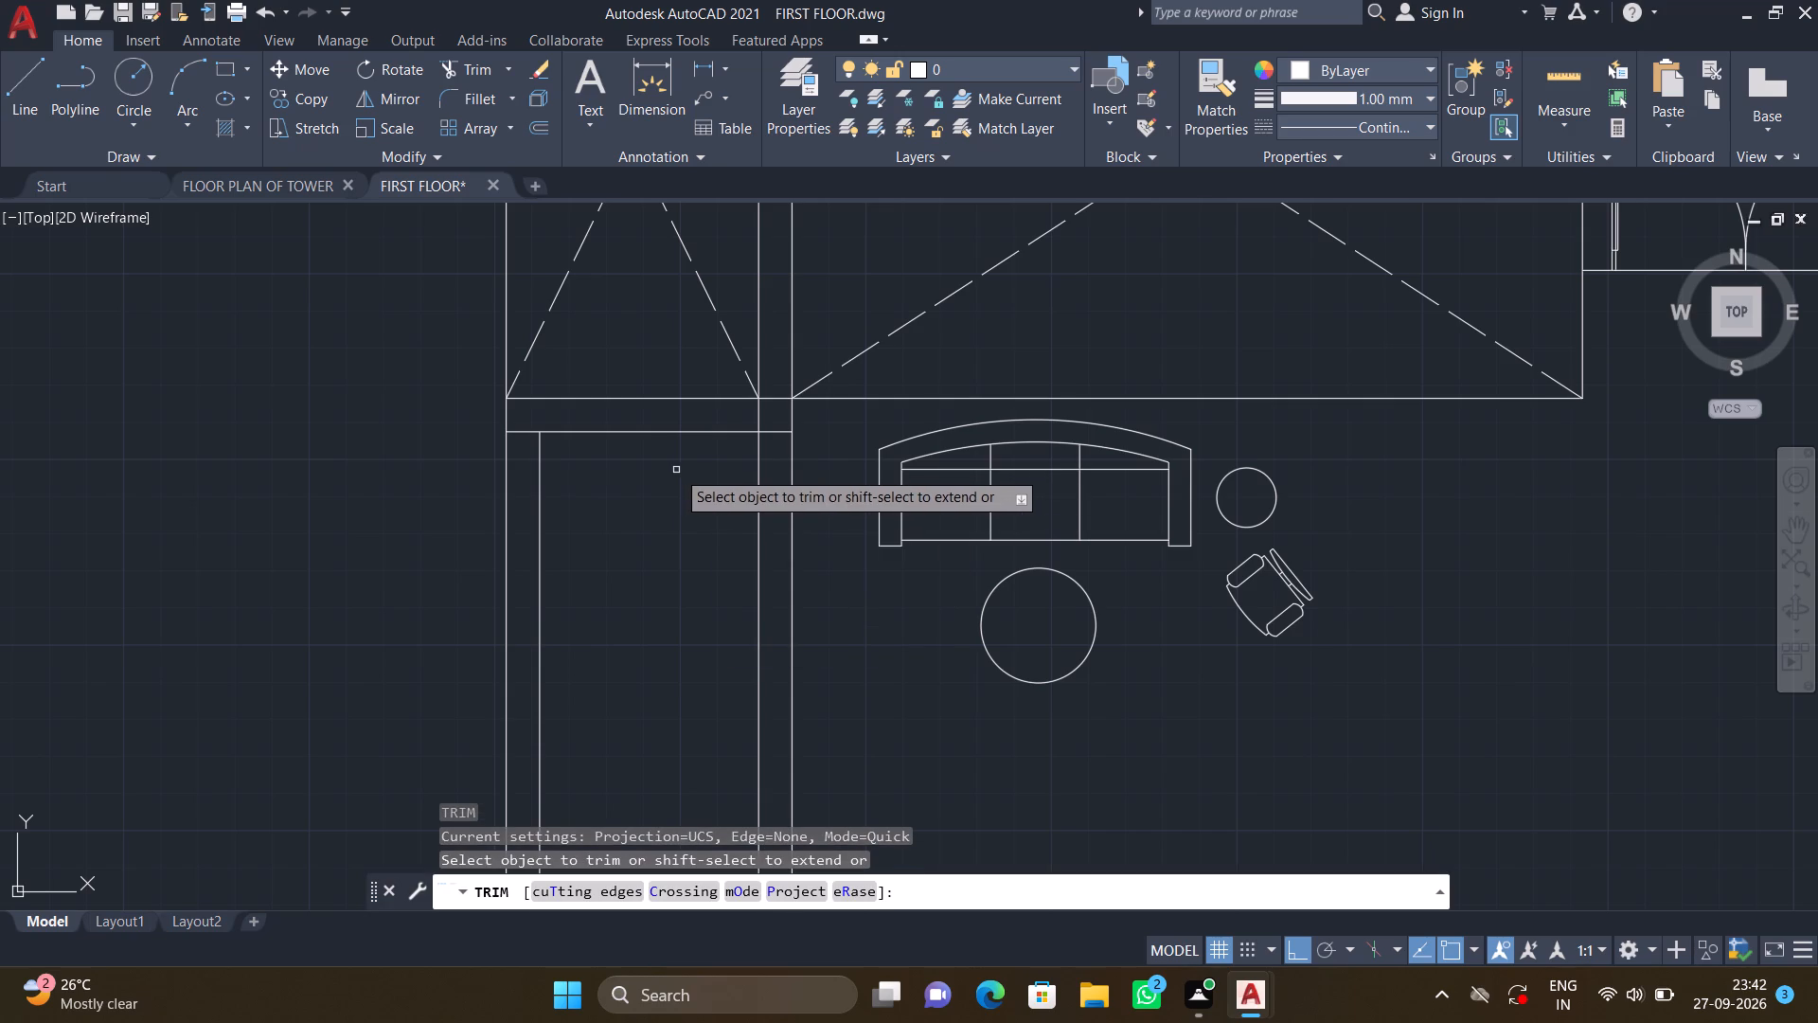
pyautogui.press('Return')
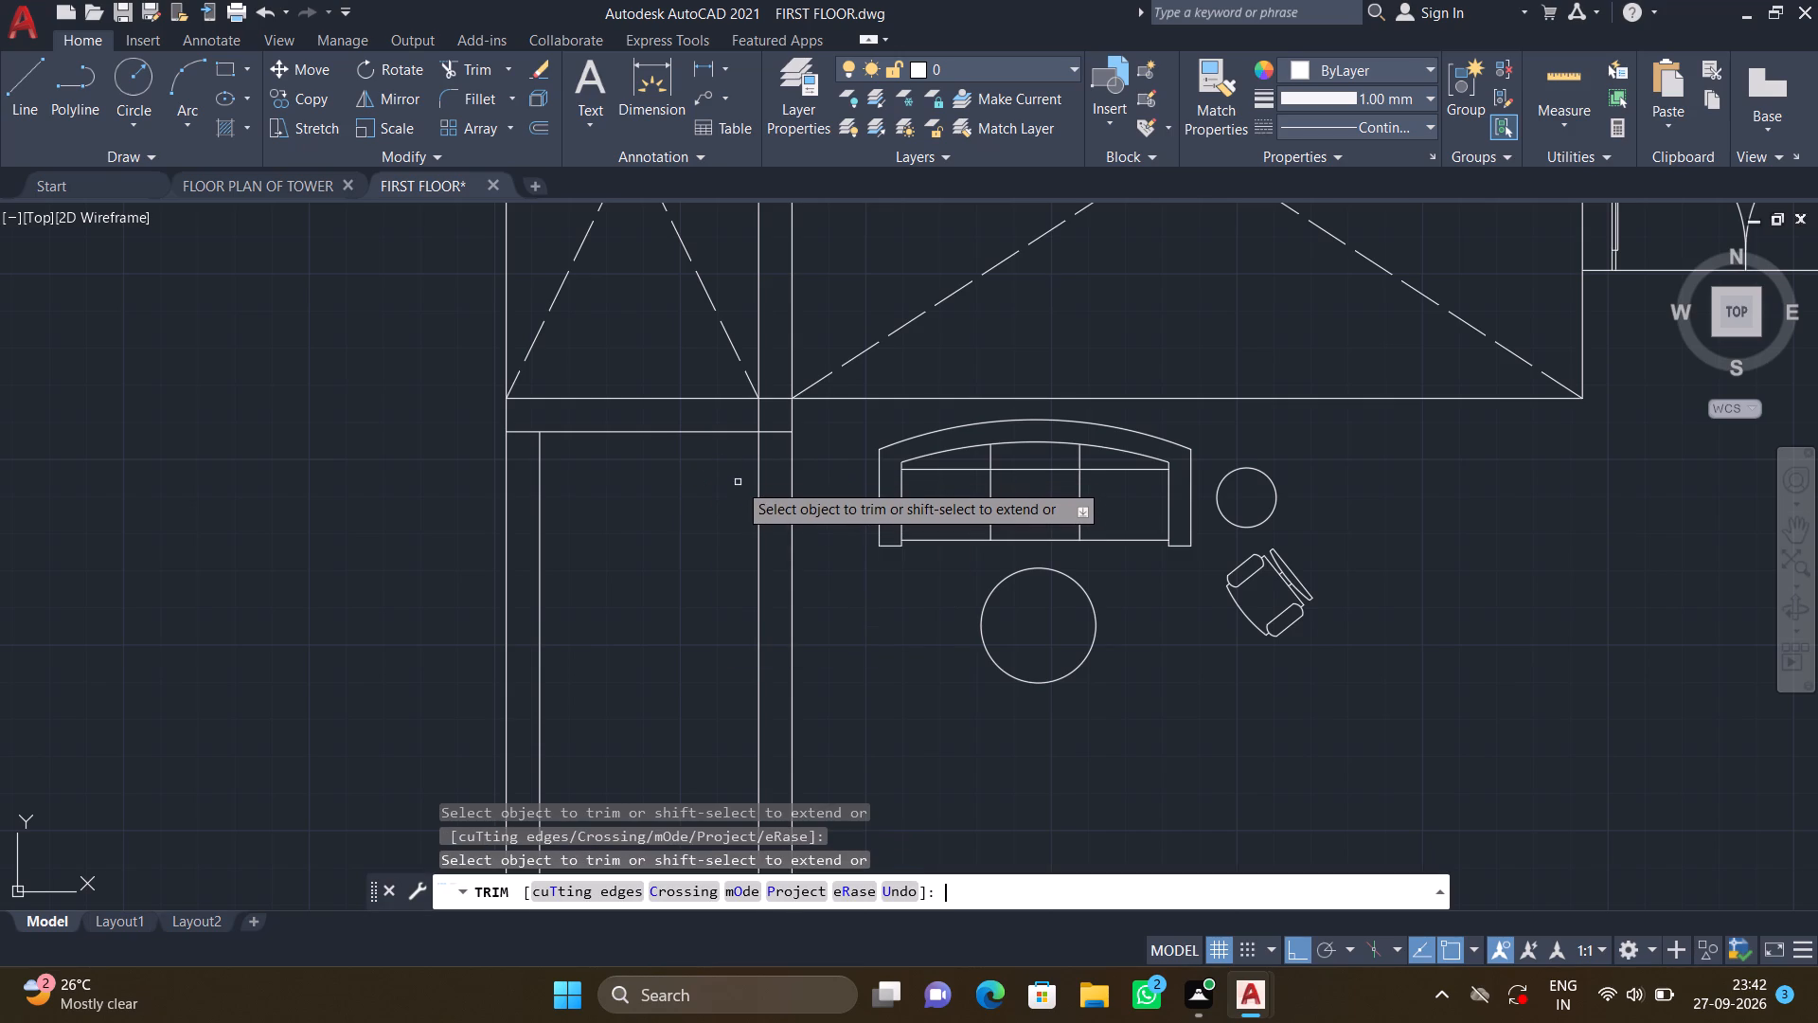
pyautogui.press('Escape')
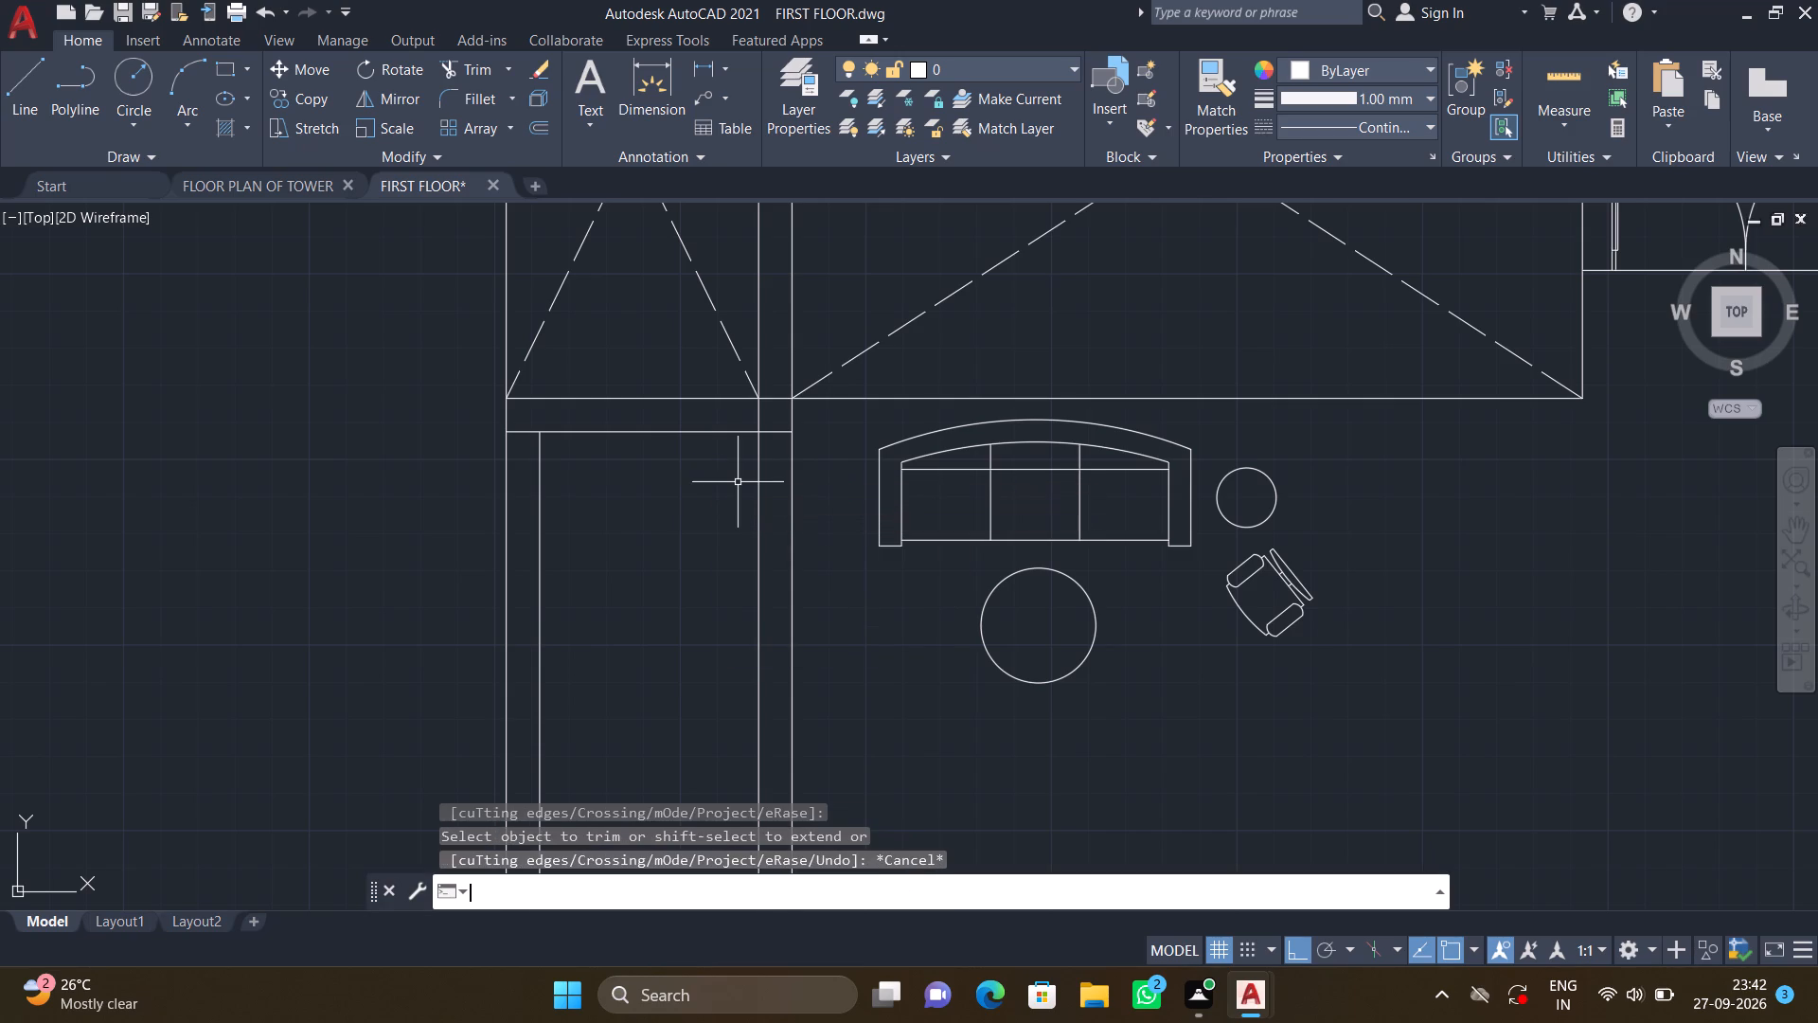
# Draw a 9" horizontal line across the partition between the narrow room and sofa area, a little below its upper end.
pyautogui.press('l')
pyautogui.press('Return')
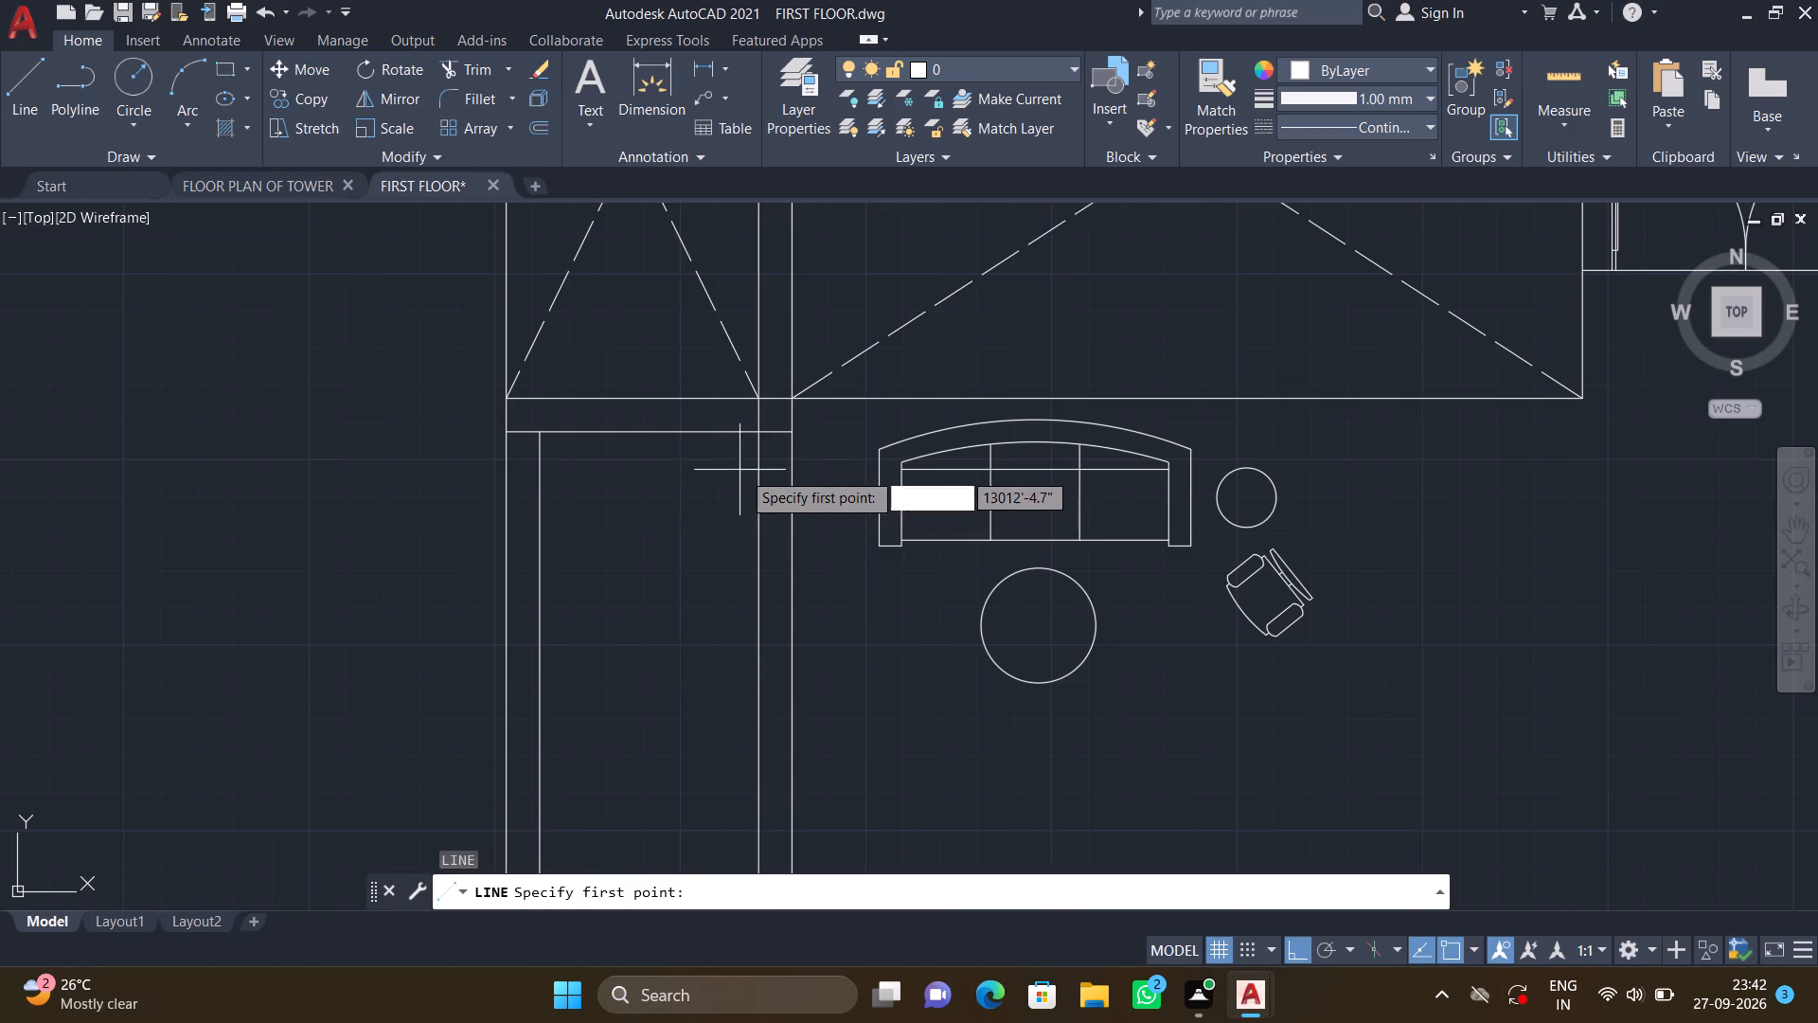
pyautogui.scroll(2, 770, 518)
pyautogui.click(733, 522)
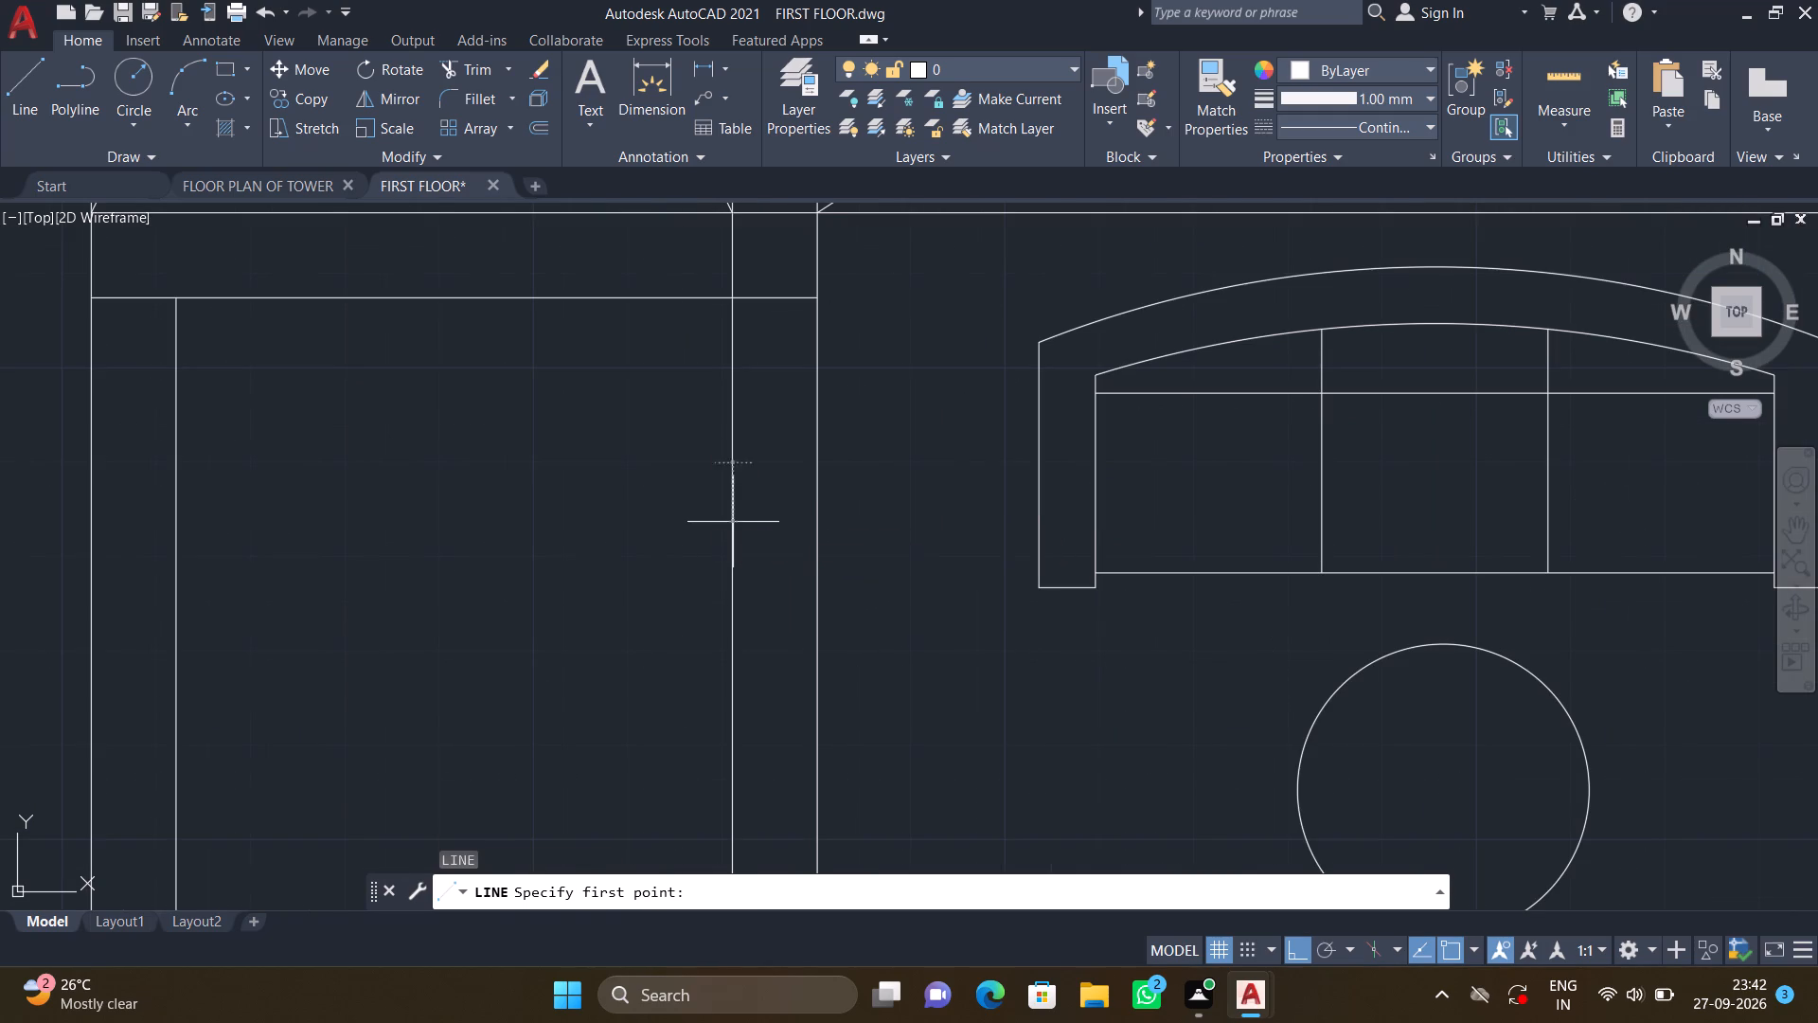
pyautogui.click(814, 523)
pyautogui.press('Return')
# Draw a second horizontal line across the same partition's thickness, a little above its lower end.
pyautogui.scroll(-2, 651, 612)
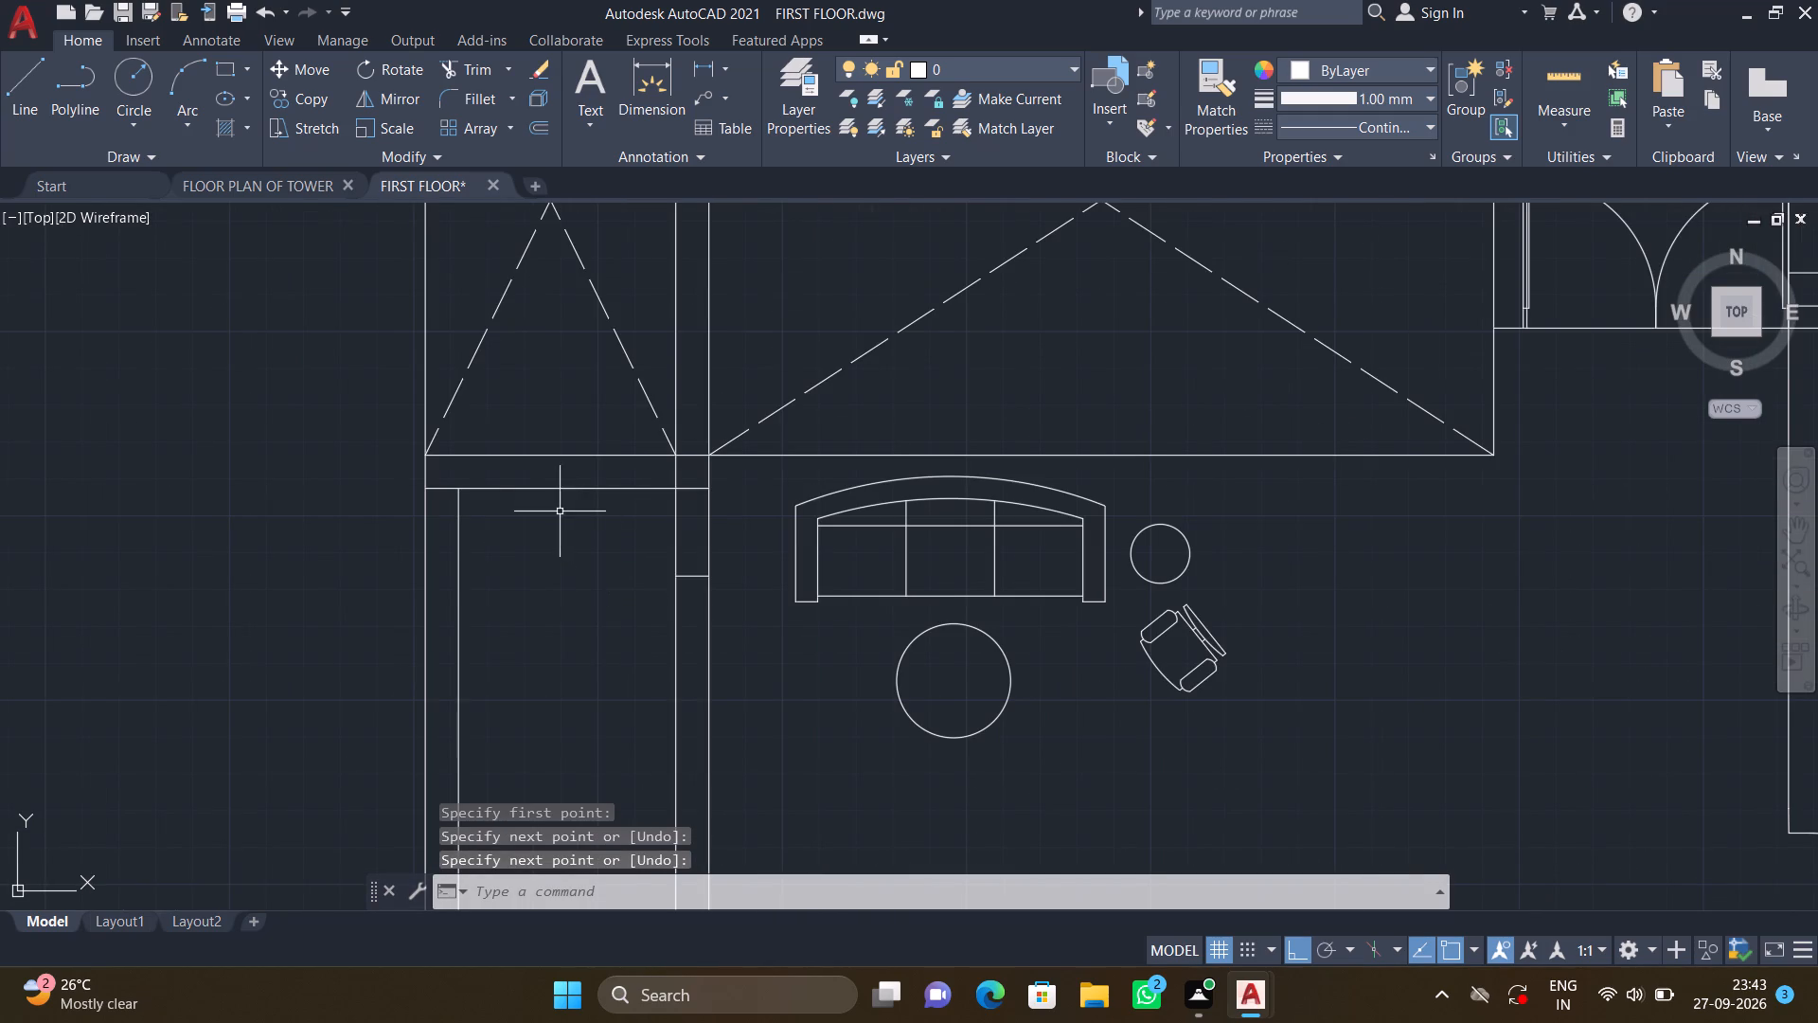
pyautogui.scroll(-1, 595, 583)
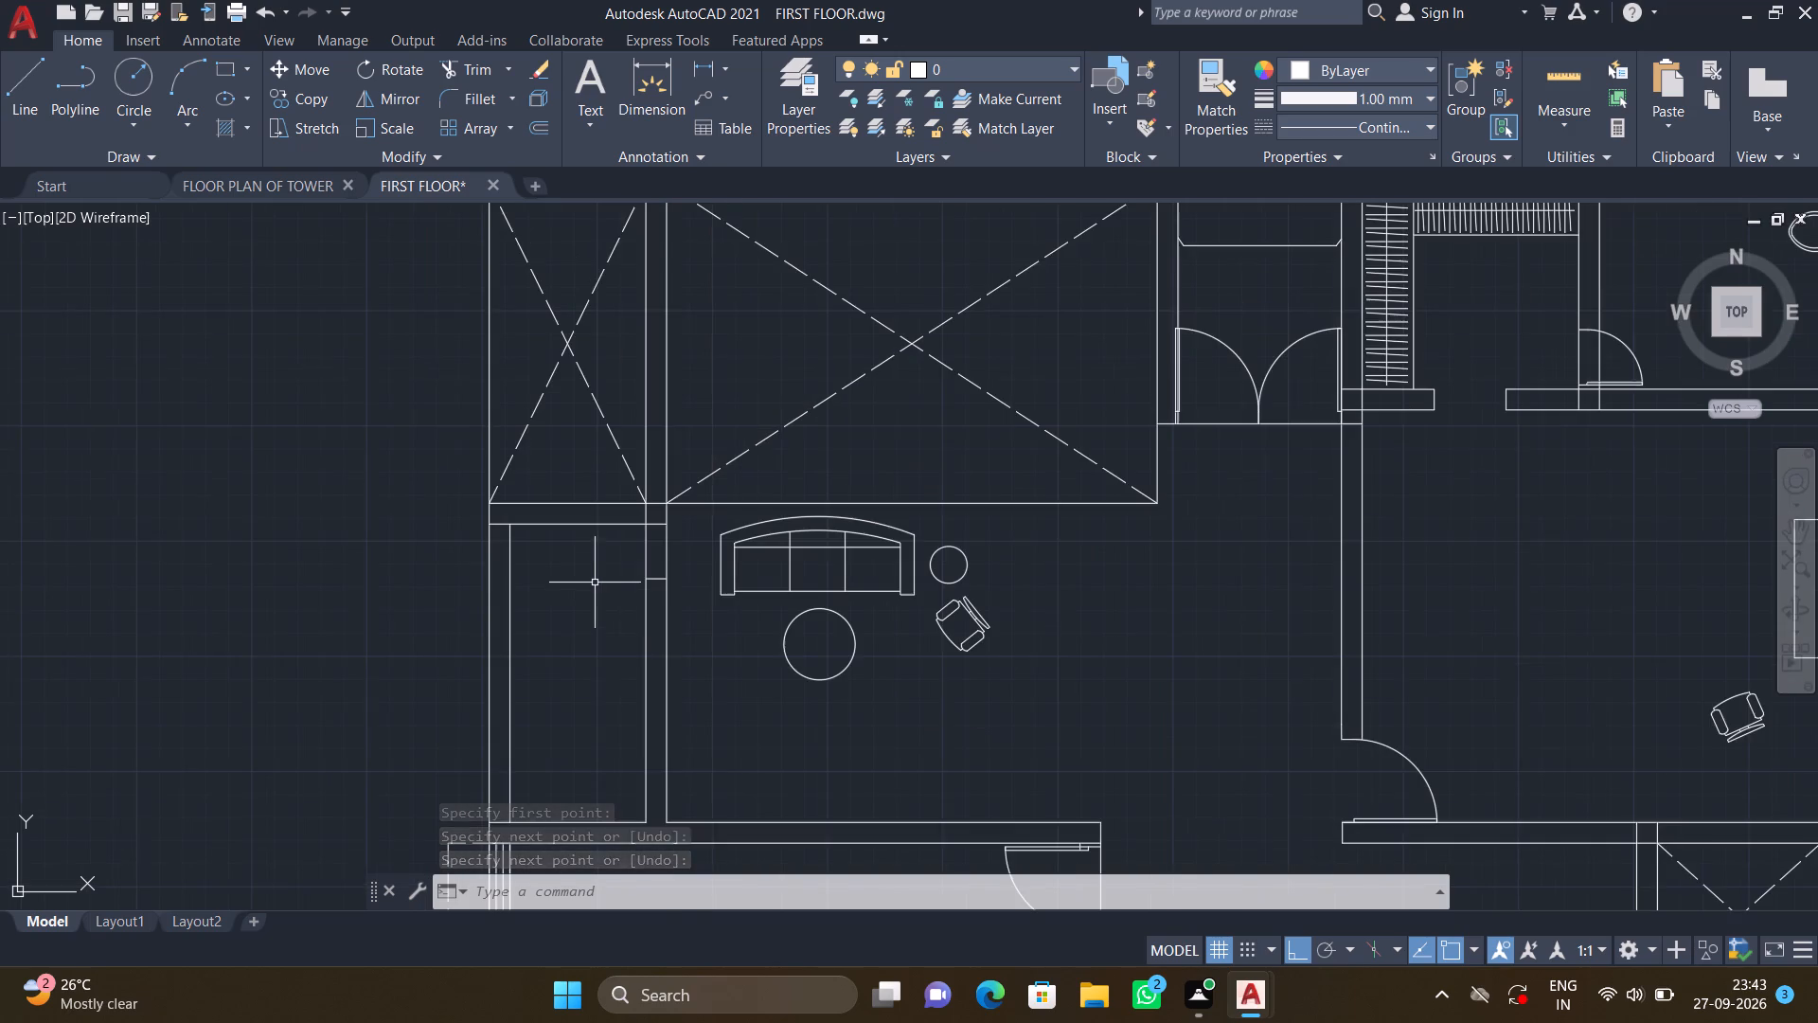
pyautogui.moveTo(612, 645); pyautogui.dragTo(613, 465, button='middle')
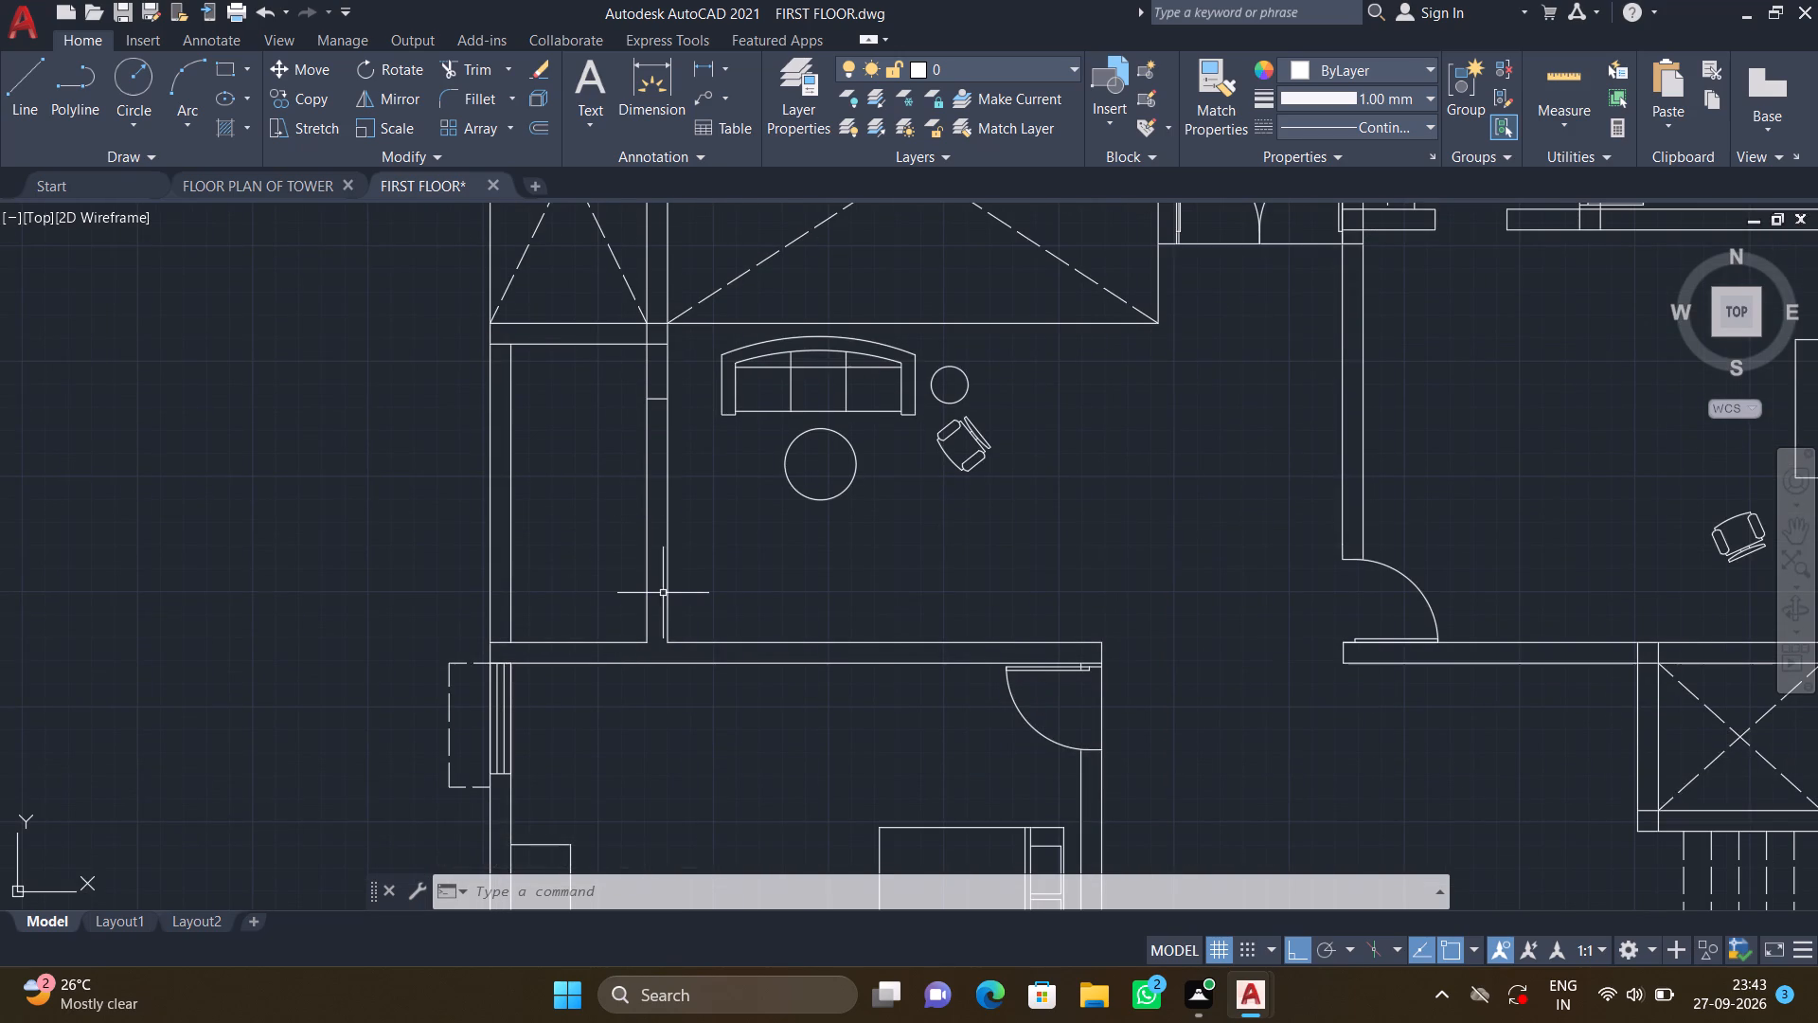
pyautogui.scroll(2, 662, 595)
pyautogui.press('l')
pyautogui.press('Return')
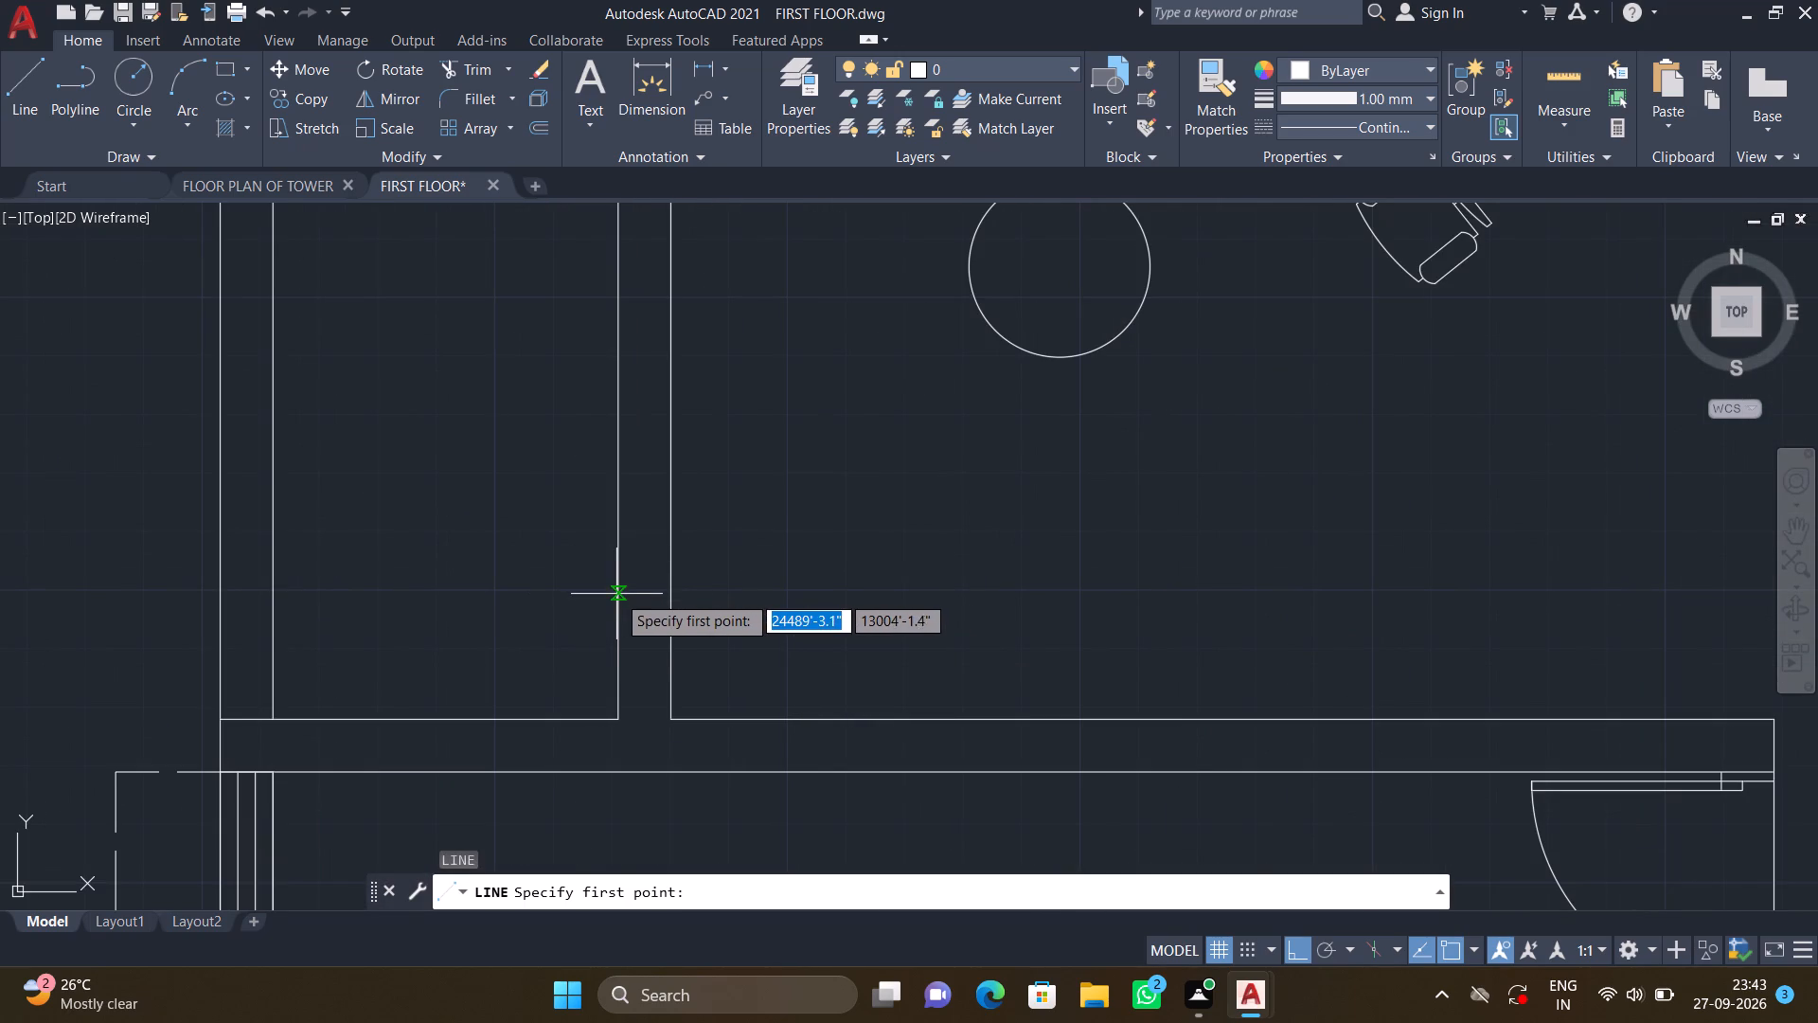
pyautogui.click(616, 594)
pyautogui.click(669, 597)
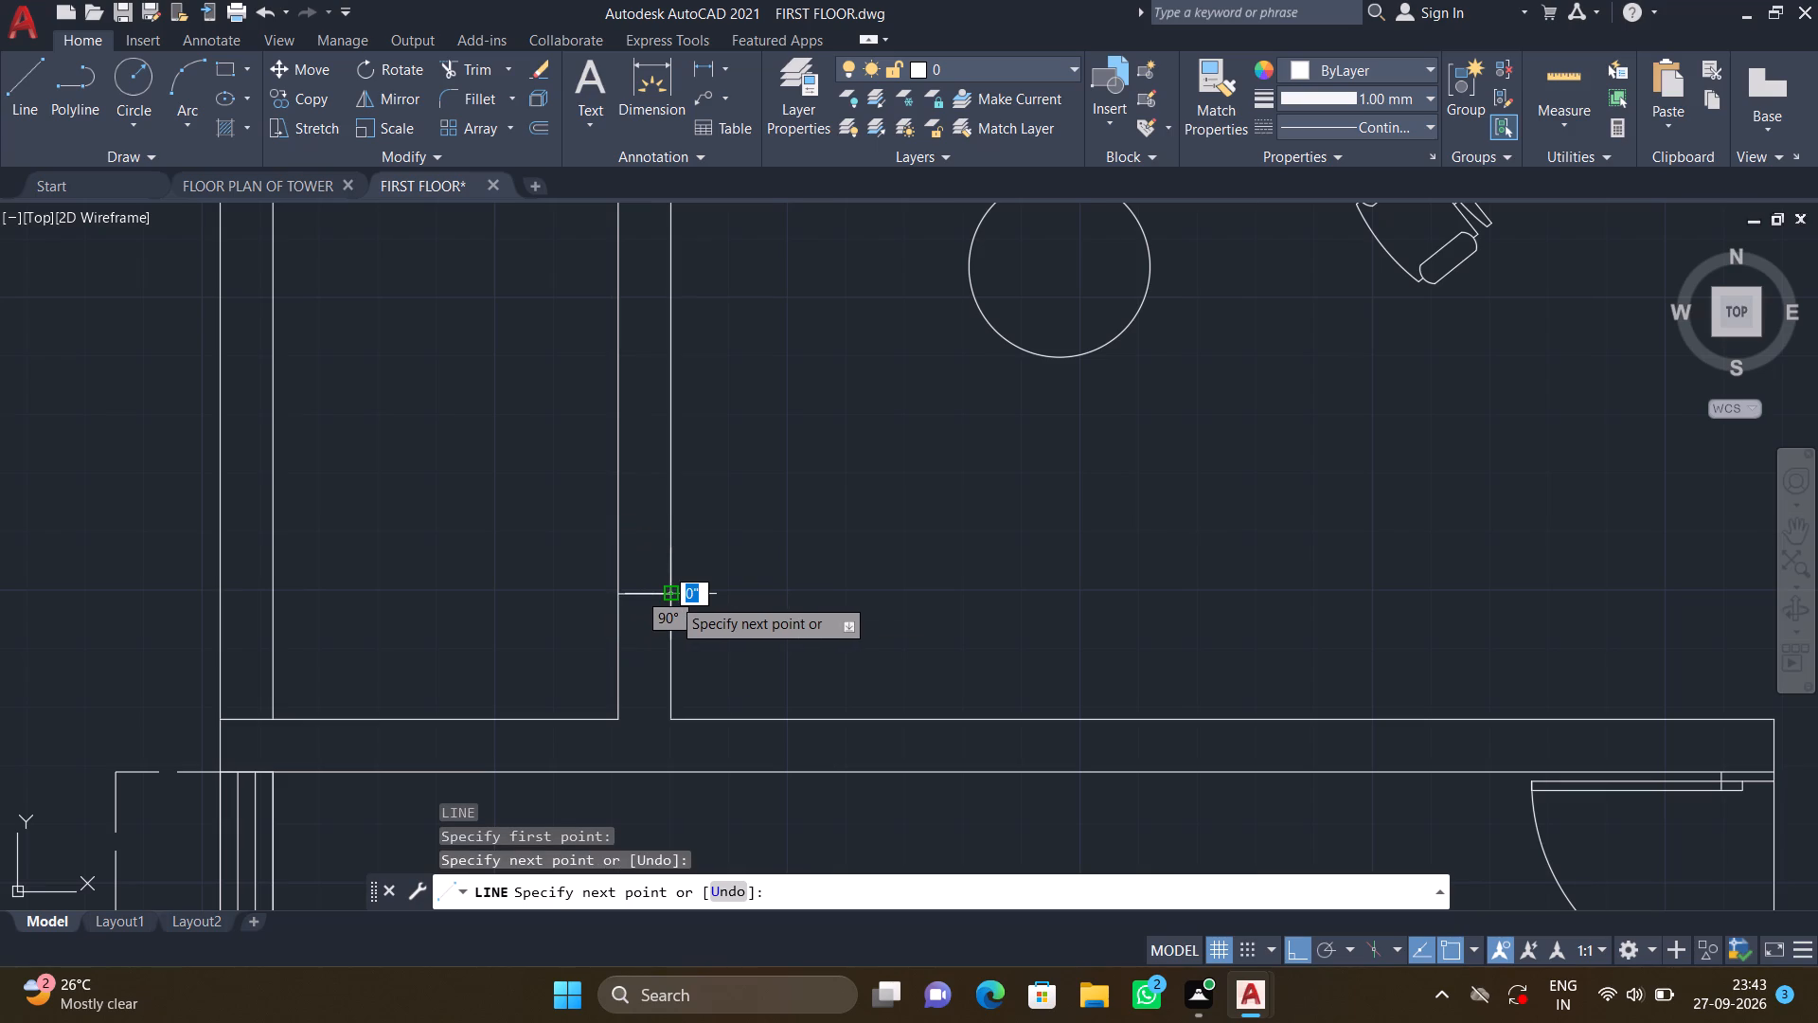
# Draw a vertical line about 10'-9" long within the narrow room's exterior wall thickness, from its top wall to its bottom wall.
pyautogui.press('Return')
pyautogui.scroll(-2, 675, 545)
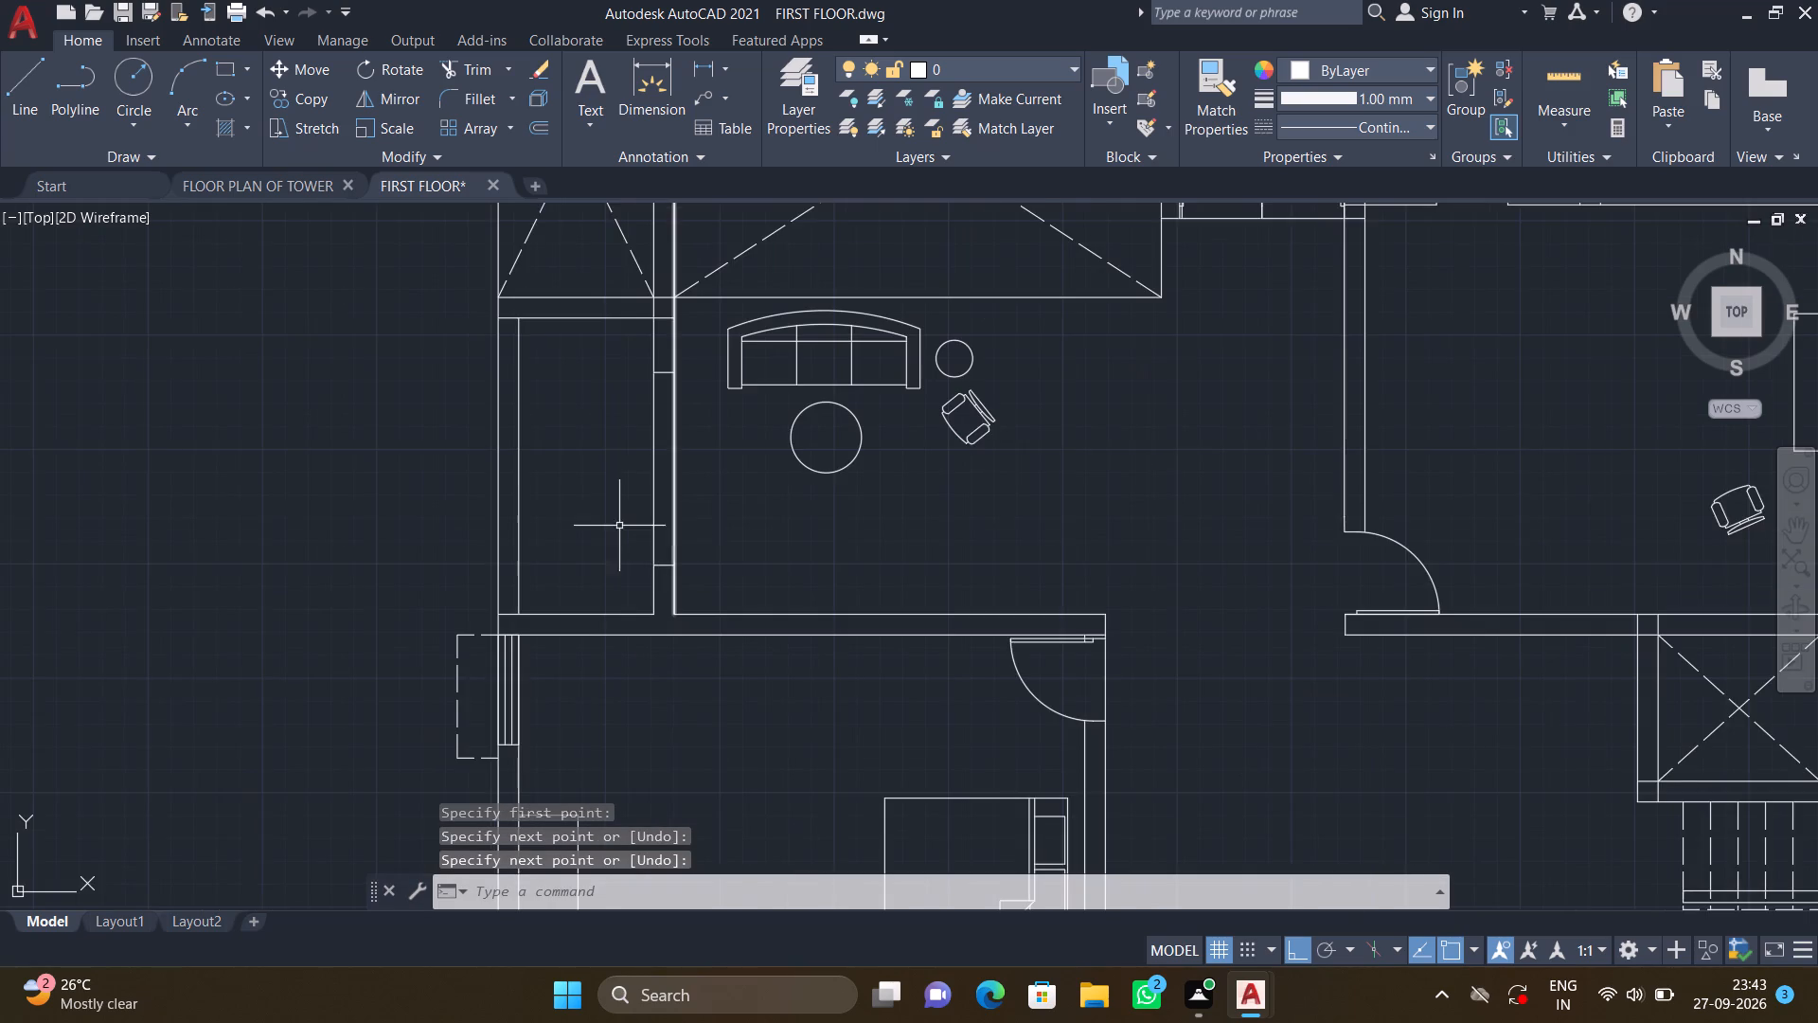
pyautogui.moveTo(631, 517); pyautogui.dragTo(738, 494, button='middle')
pyautogui.scroll(3, 594, 445)
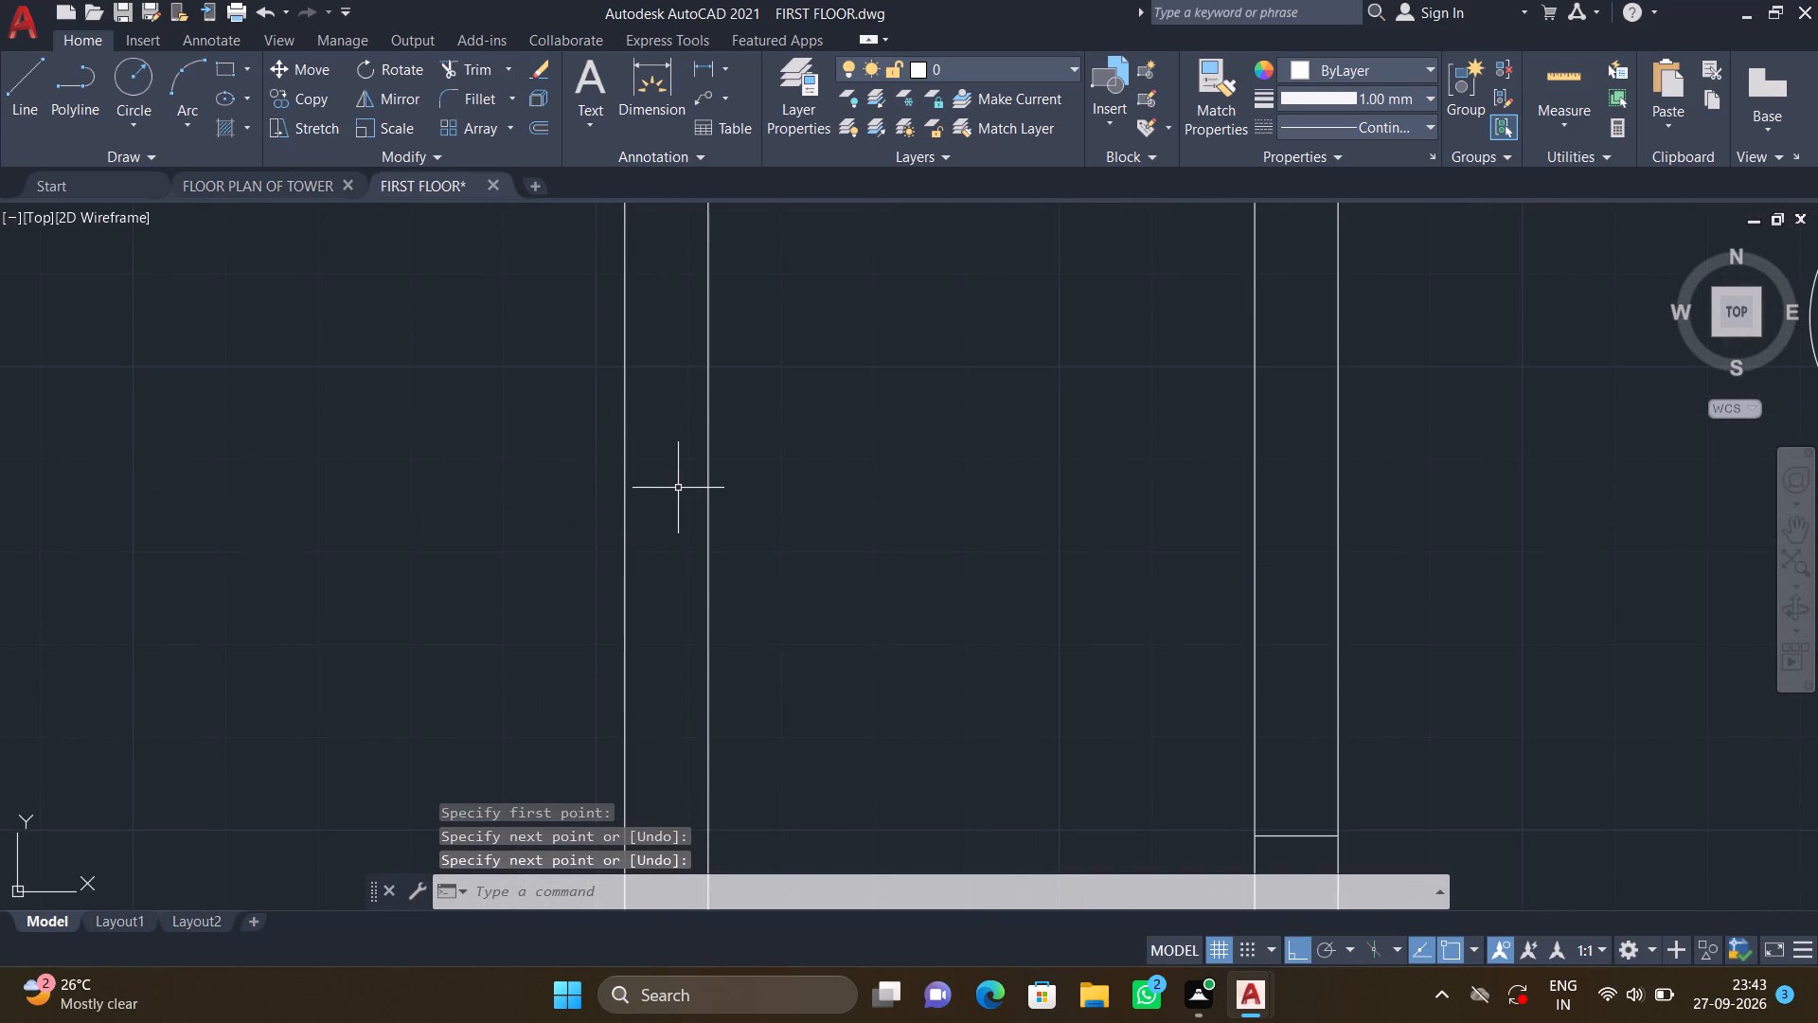
pyautogui.press('l')
pyautogui.press('Return')
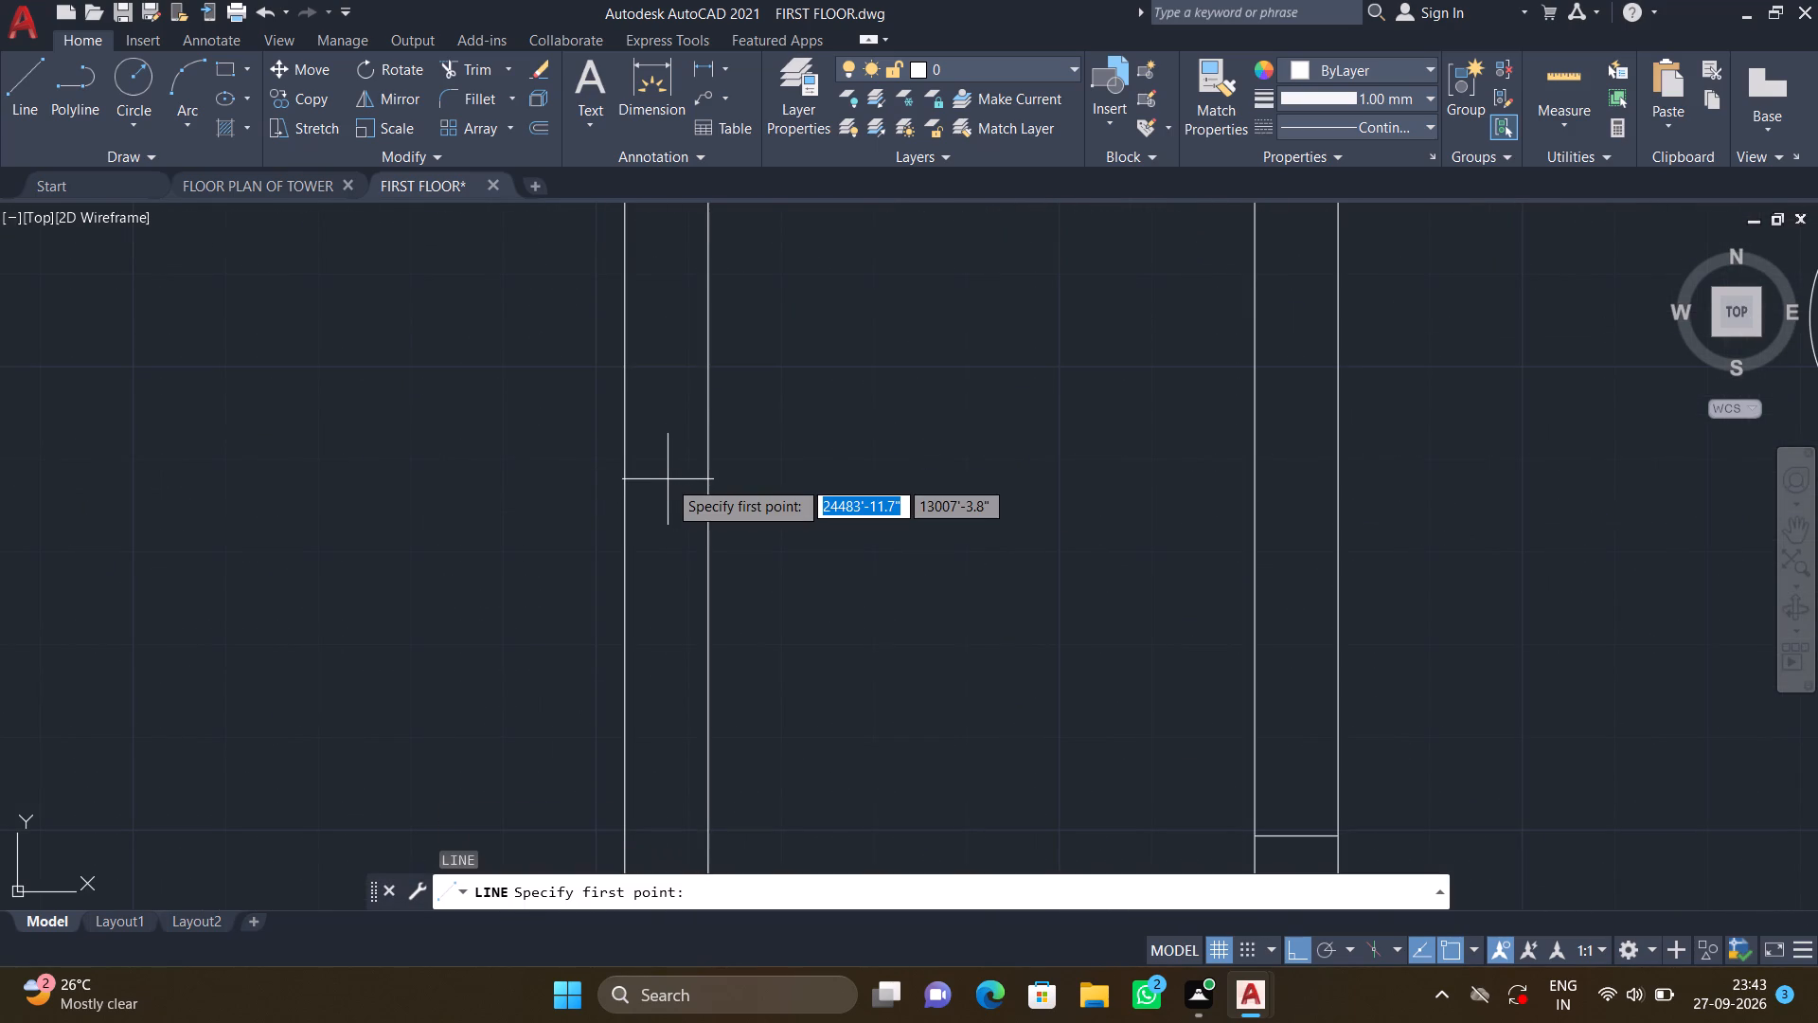
pyautogui.scroll(-2, 668, 479)
pyautogui.moveTo(646, 422); pyautogui.dragTo(779, 475, button='middle')
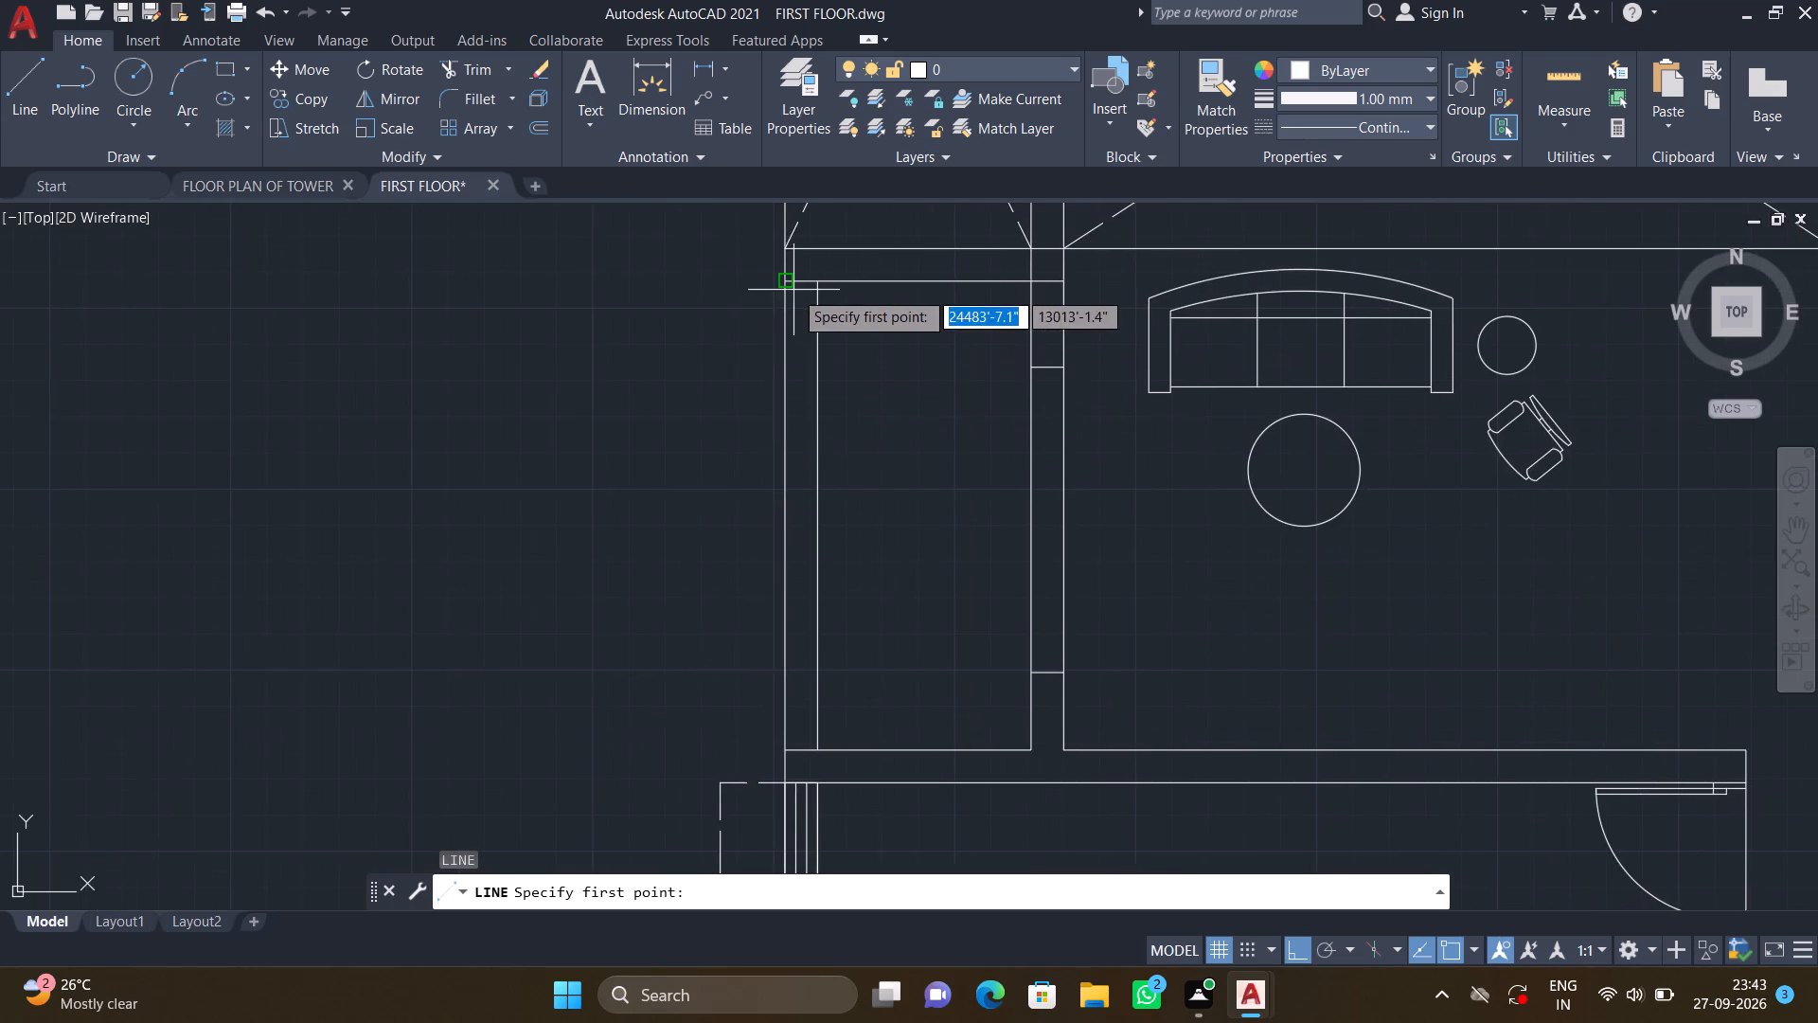
pyautogui.scroll(3, 799, 293)
pyautogui.click(768, 244)
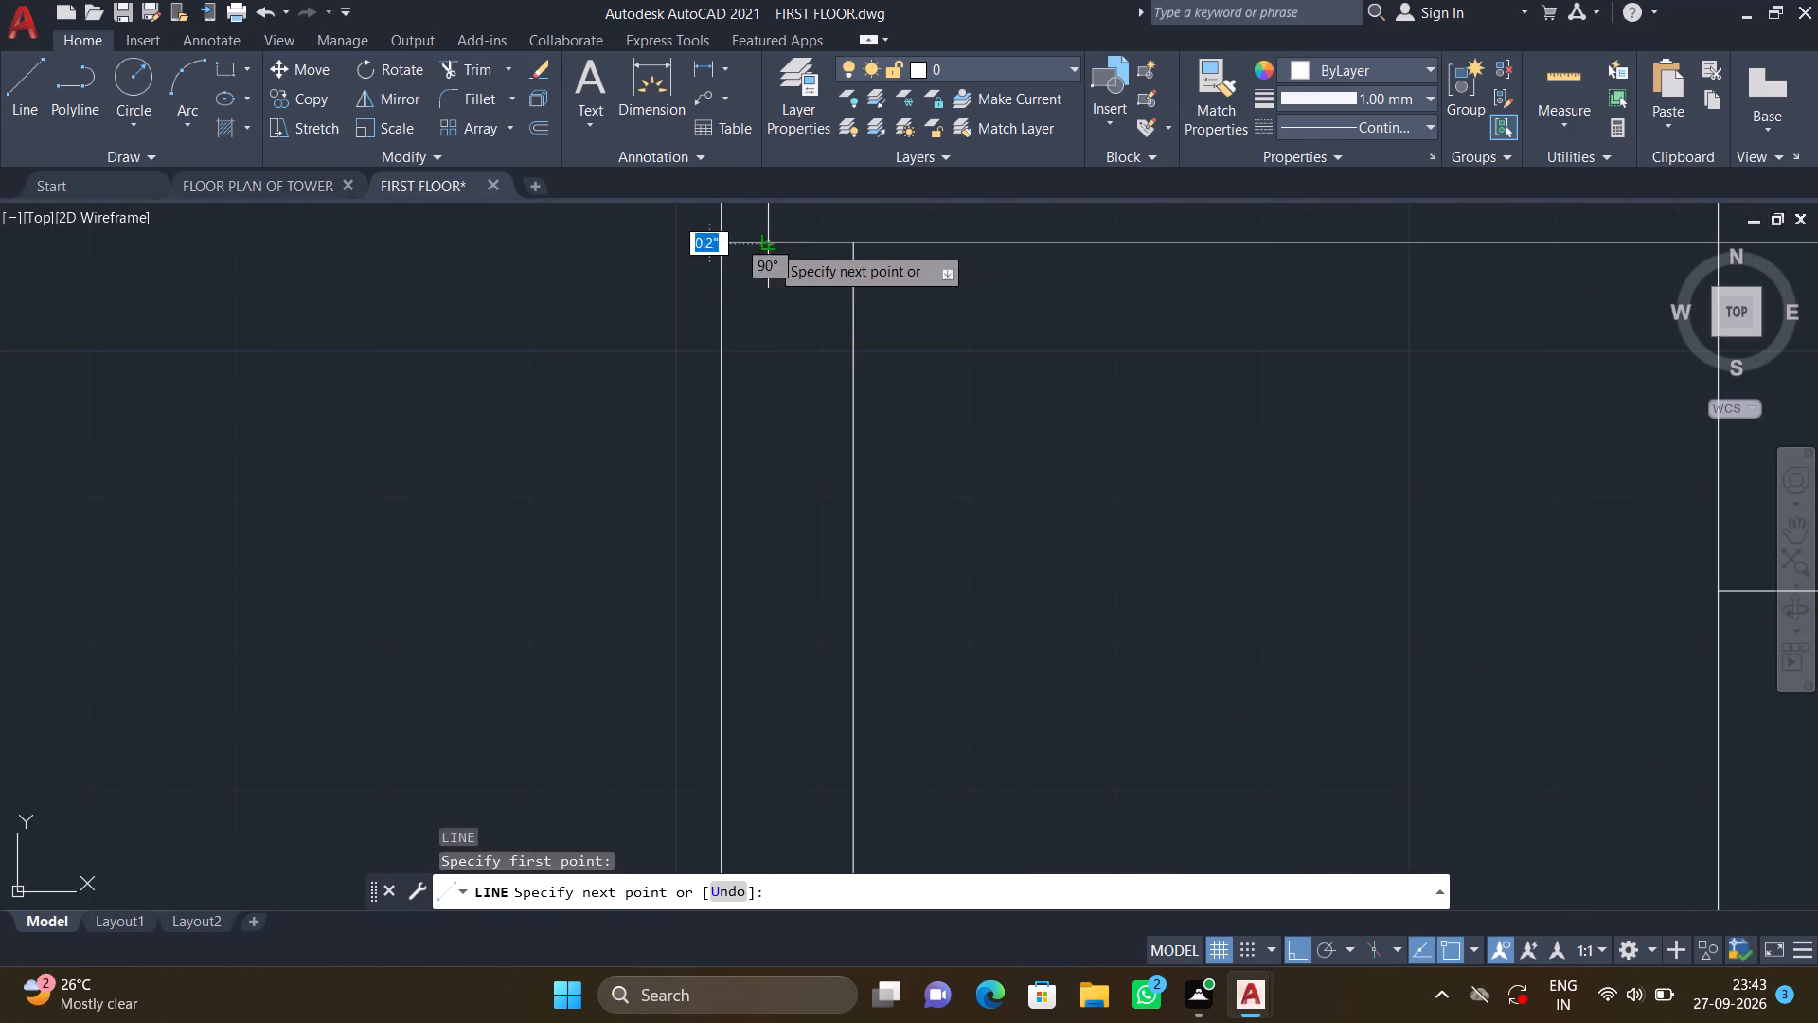
pyautogui.scroll(-3, 762, 490)
pyautogui.moveTo(753, 641); pyautogui.dragTo(751, 477, button='middle')
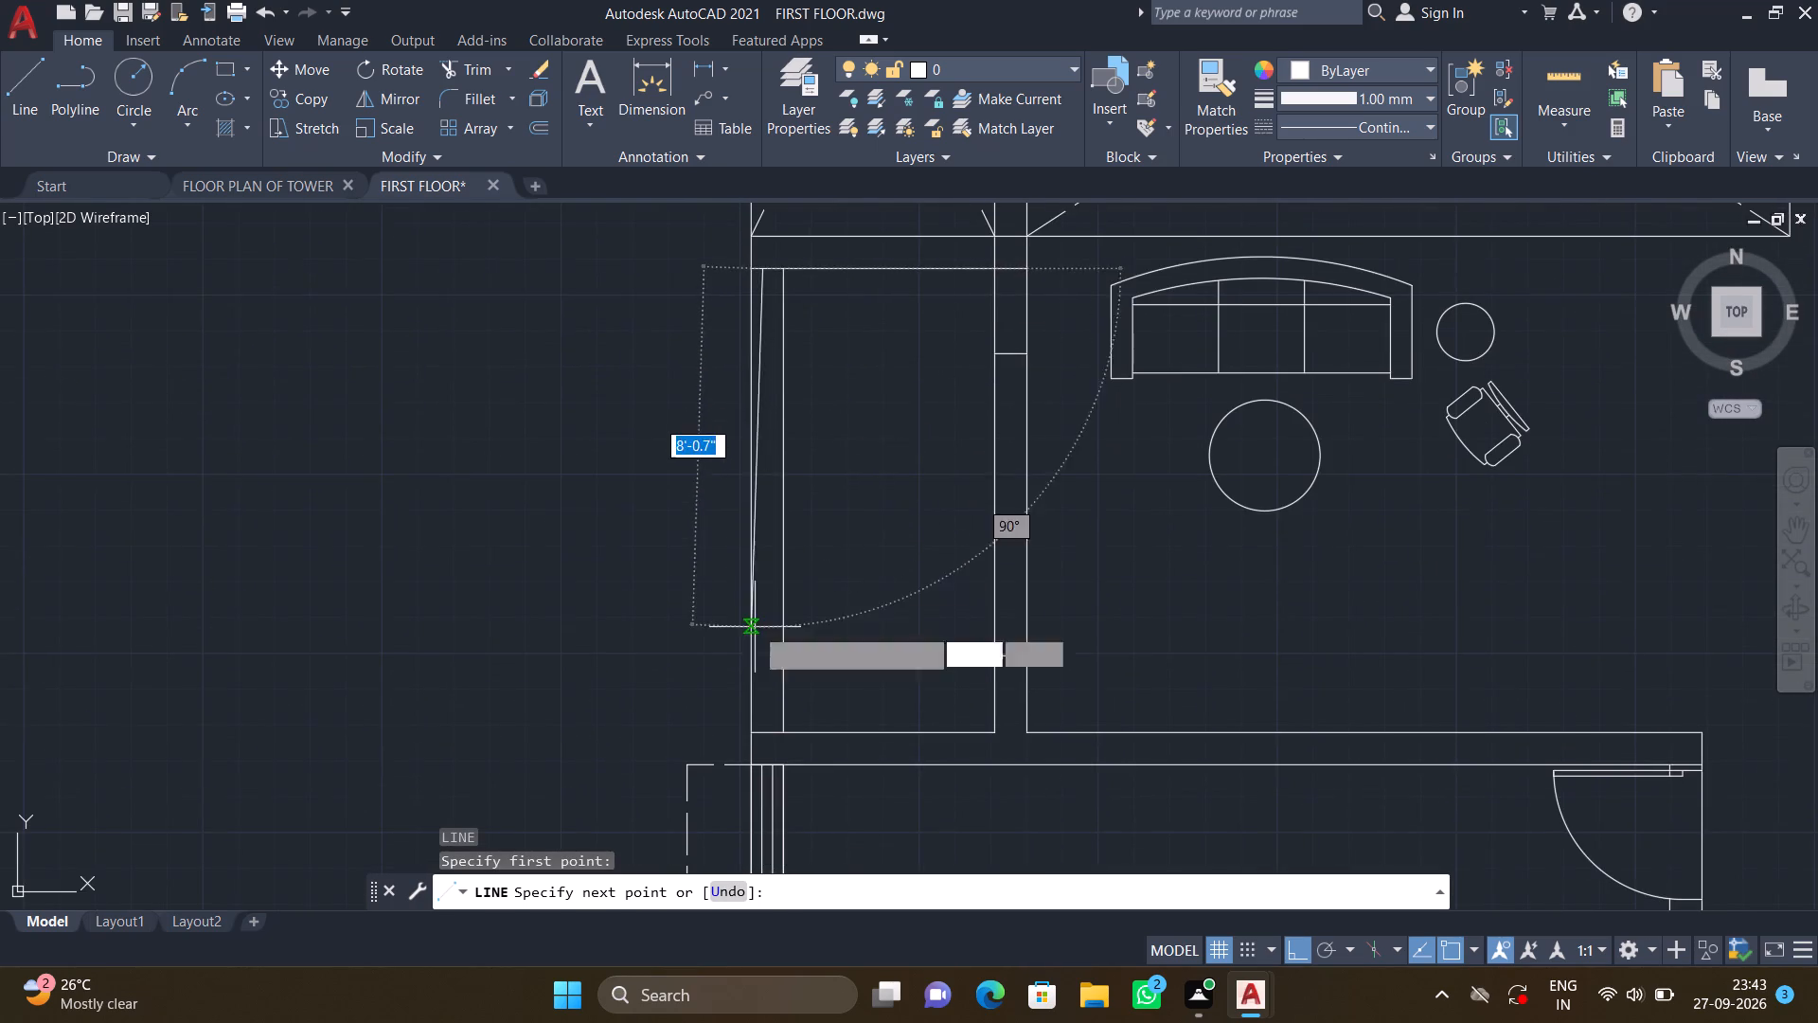
pyautogui.scroll(2, 755, 628)
pyautogui.scroll(-1, 749, 745)
pyautogui.moveTo(763, 762); pyautogui.dragTo(763, 635, button='middle')
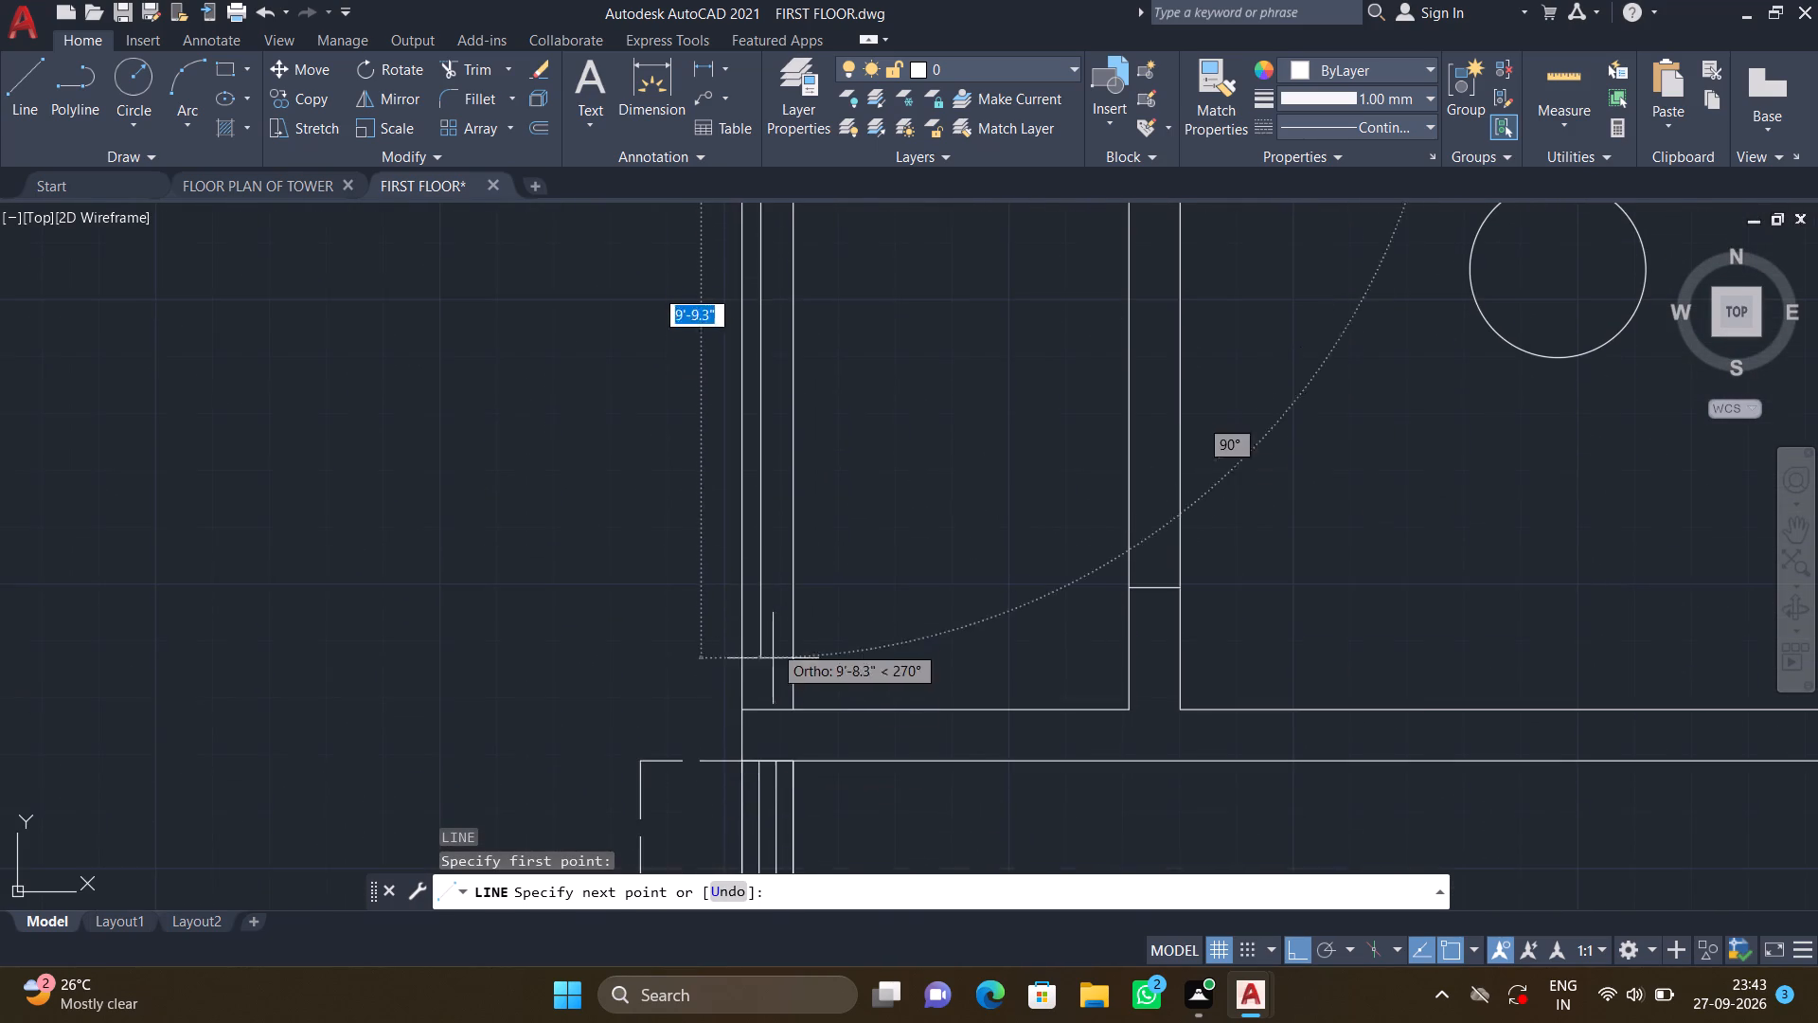
pyautogui.scroll(3, 766, 707)
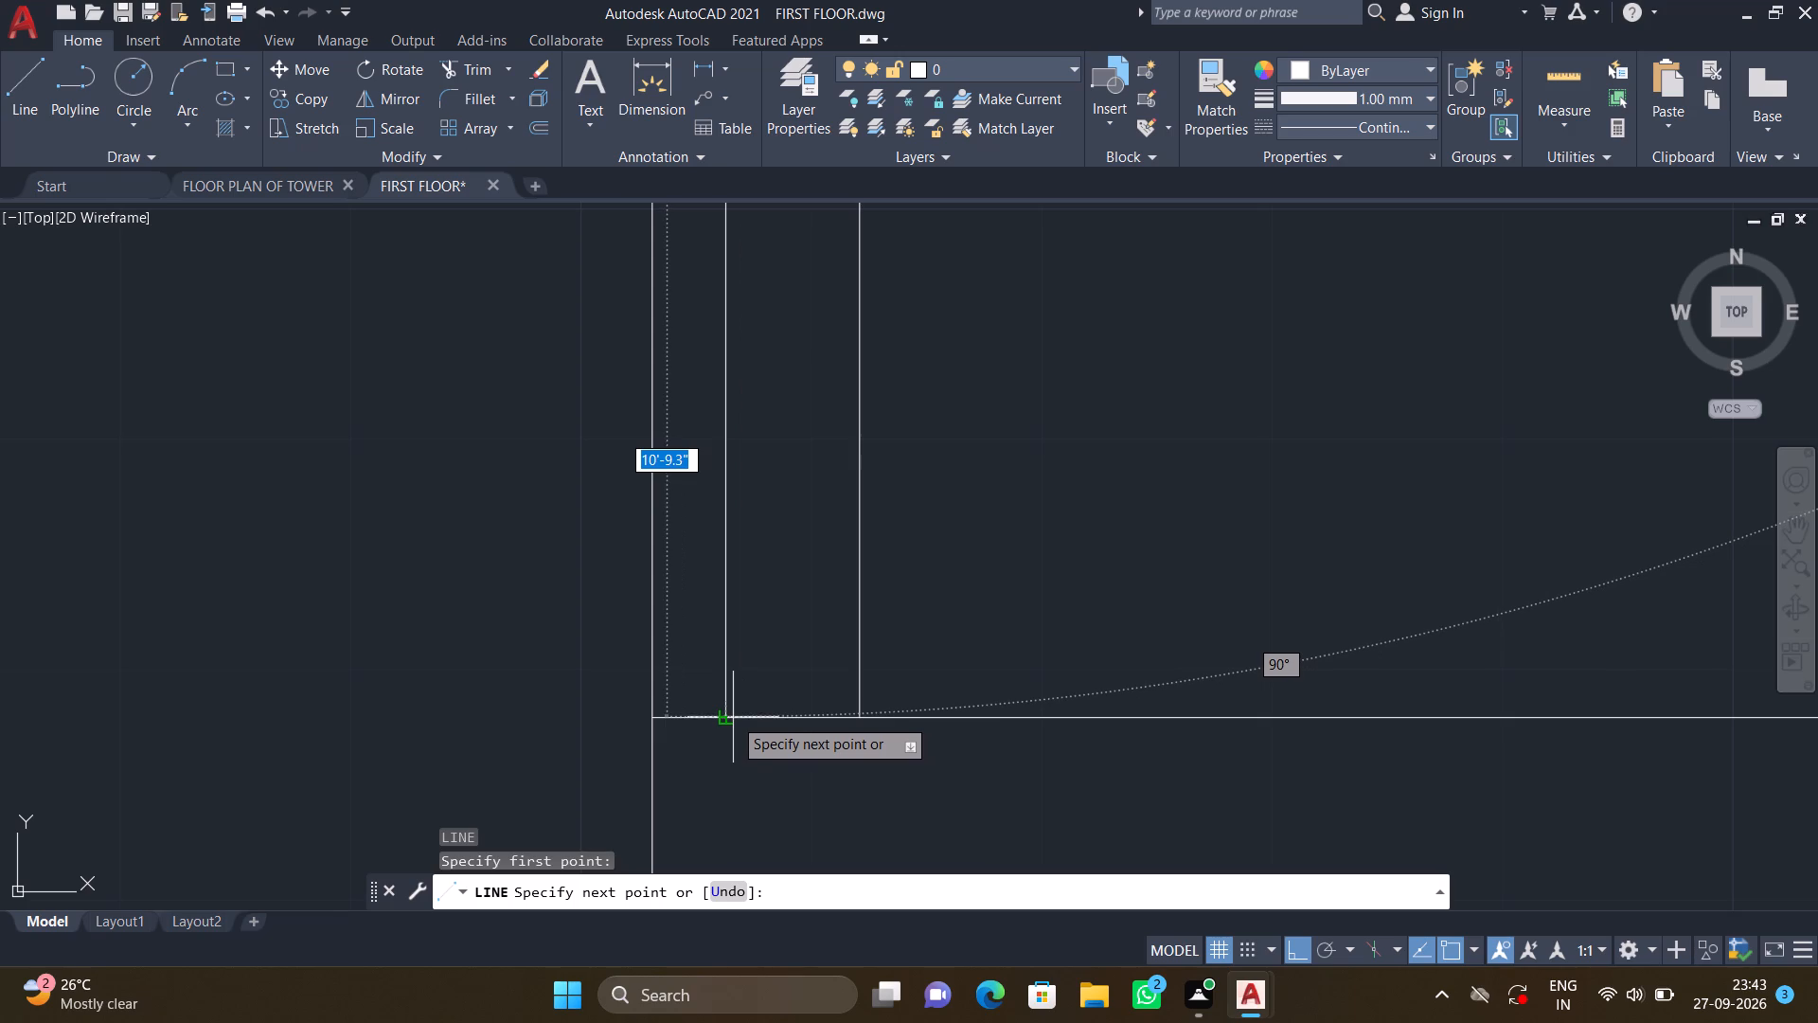
pyautogui.click(726, 714)
pyautogui.press('Return')
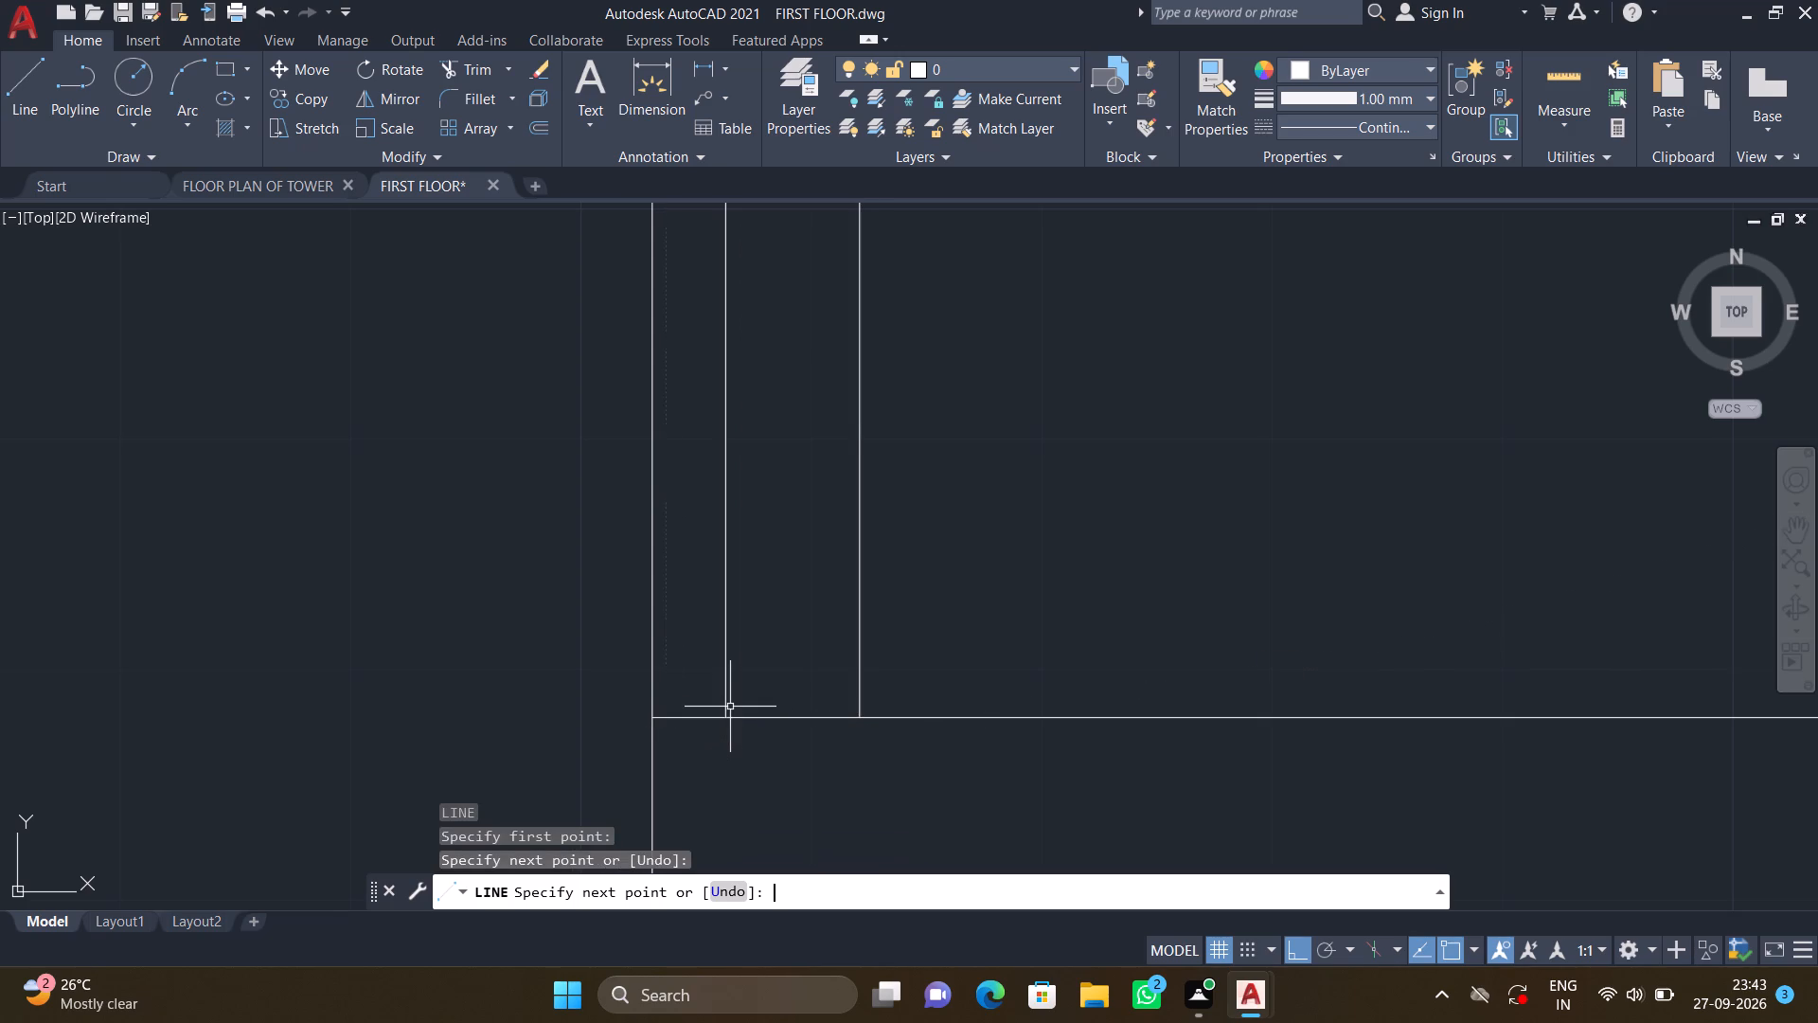
# Draw a second full-height vertical line in the same exterior wall, between the first window line and the inner wall face.
pyautogui.scroll(-2, 728, 694)
pyautogui.moveTo(753, 484); pyautogui.dragTo(671, 820, button='middle')
pyautogui.scroll(-1, 642, 674)
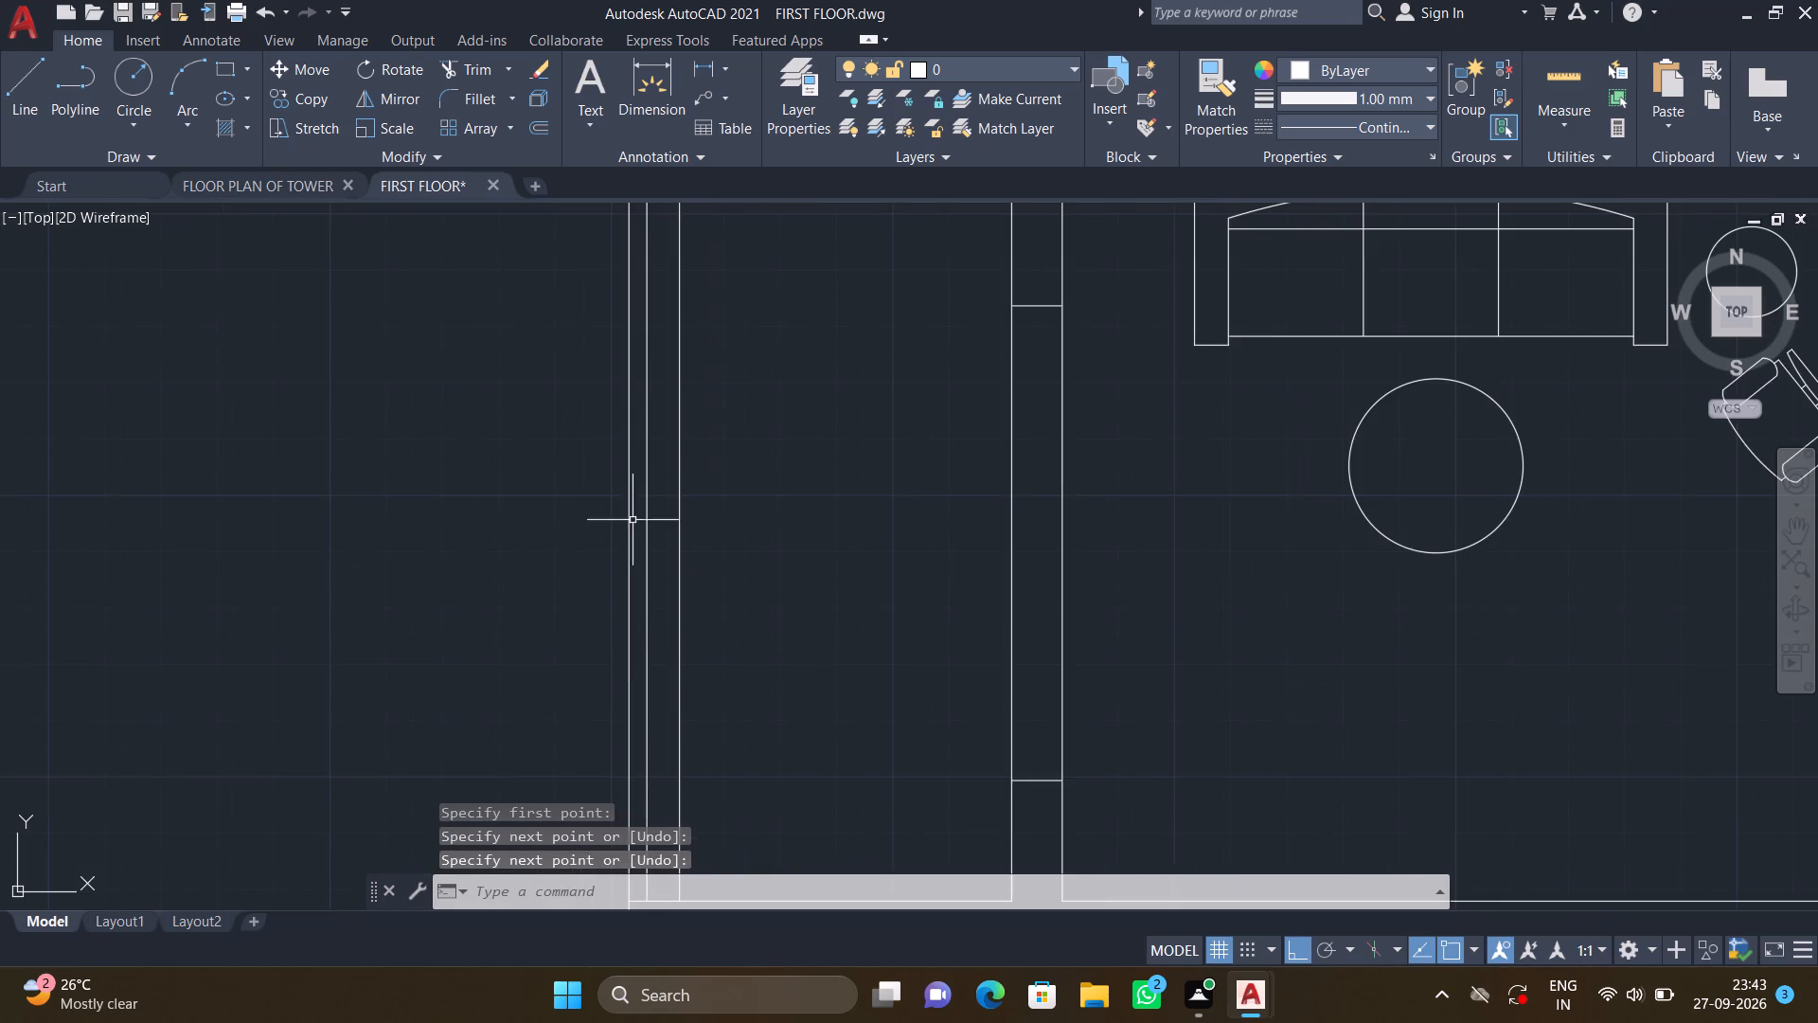
pyautogui.moveTo(654, 398); pyautogui.dragTo(680, 663, button='middle')
pyautogui.scroll(2, 691, 521)
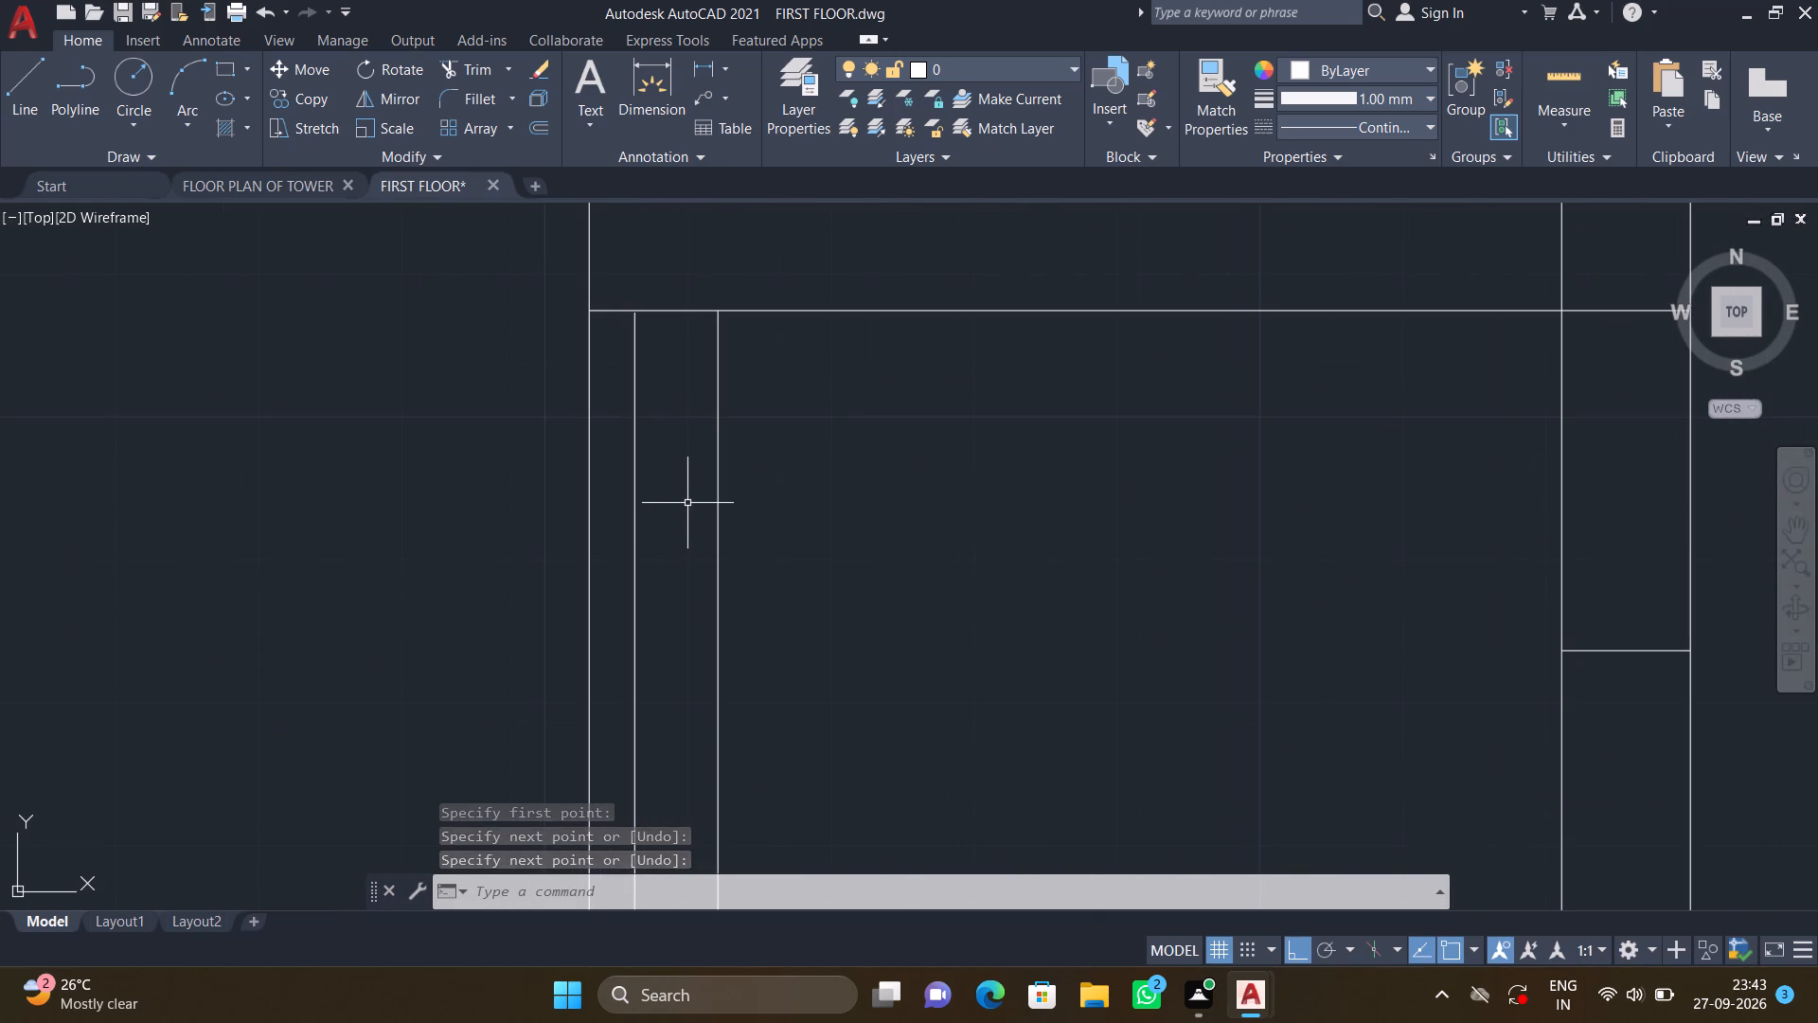
pyautogui.press('l')
pyautogui.press('Return')
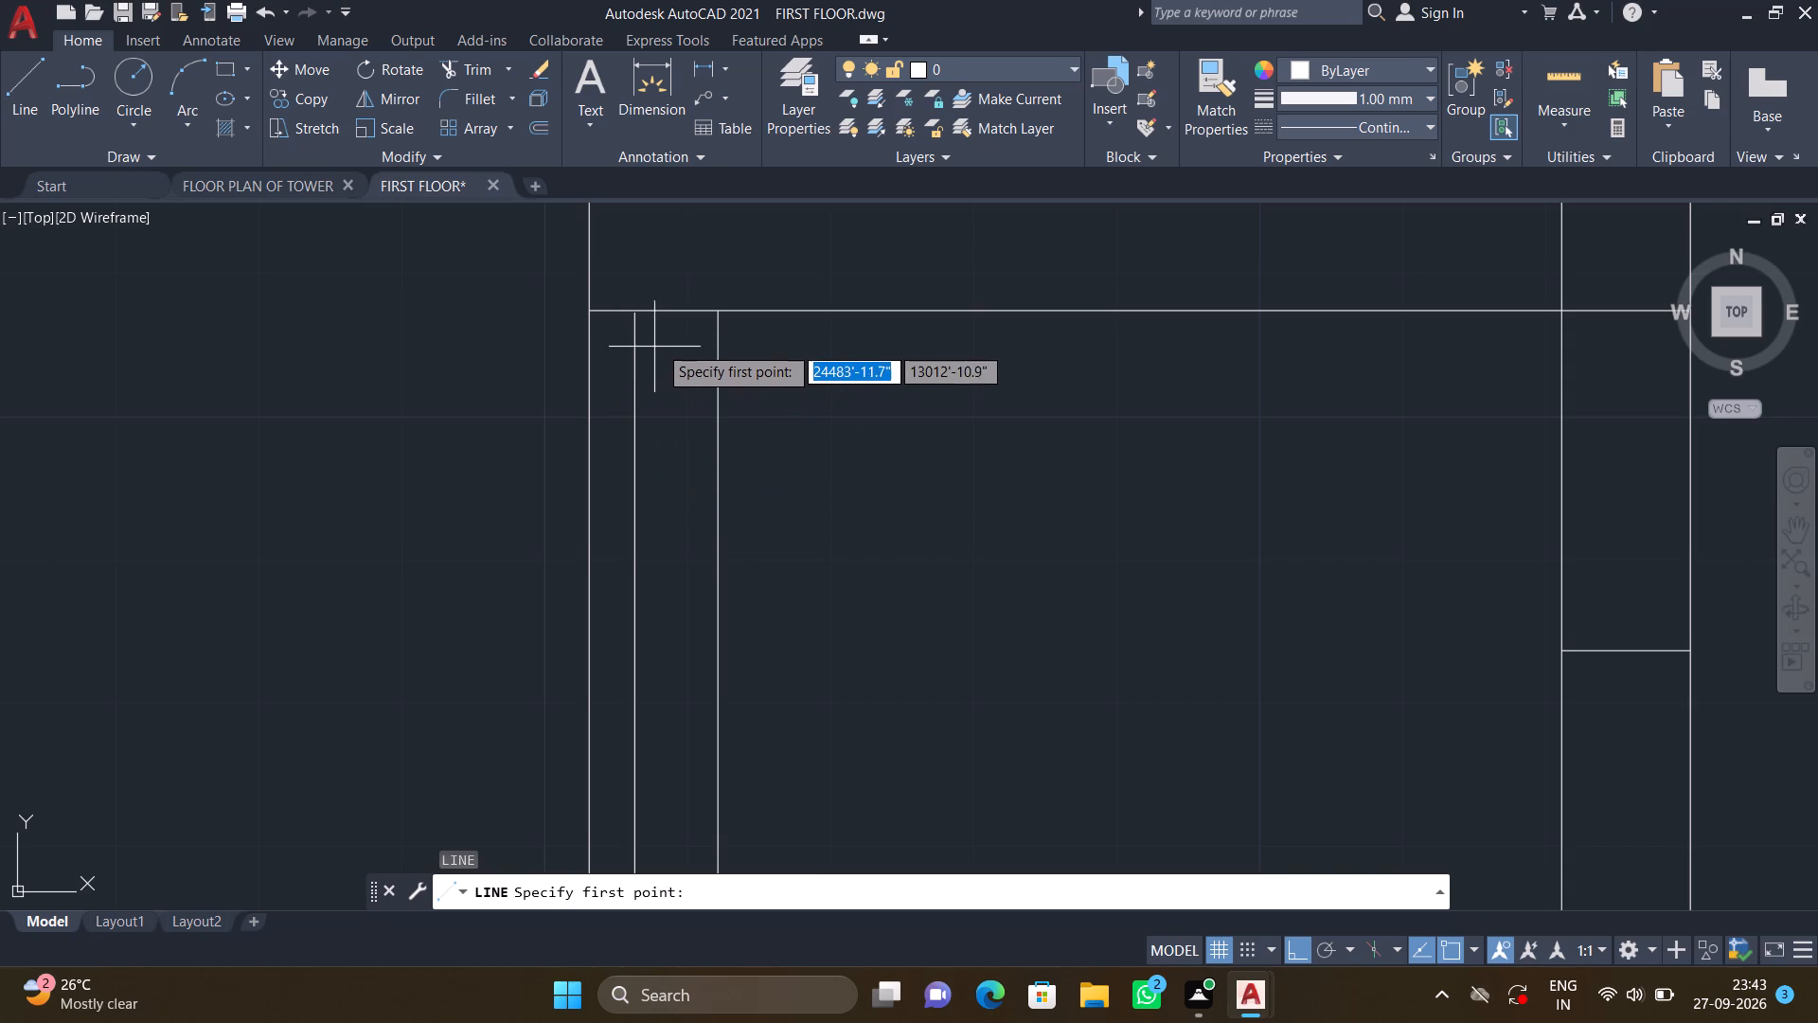
pyautogui.moveTo(661, 313); pyautogui.dragTo(672, 339)
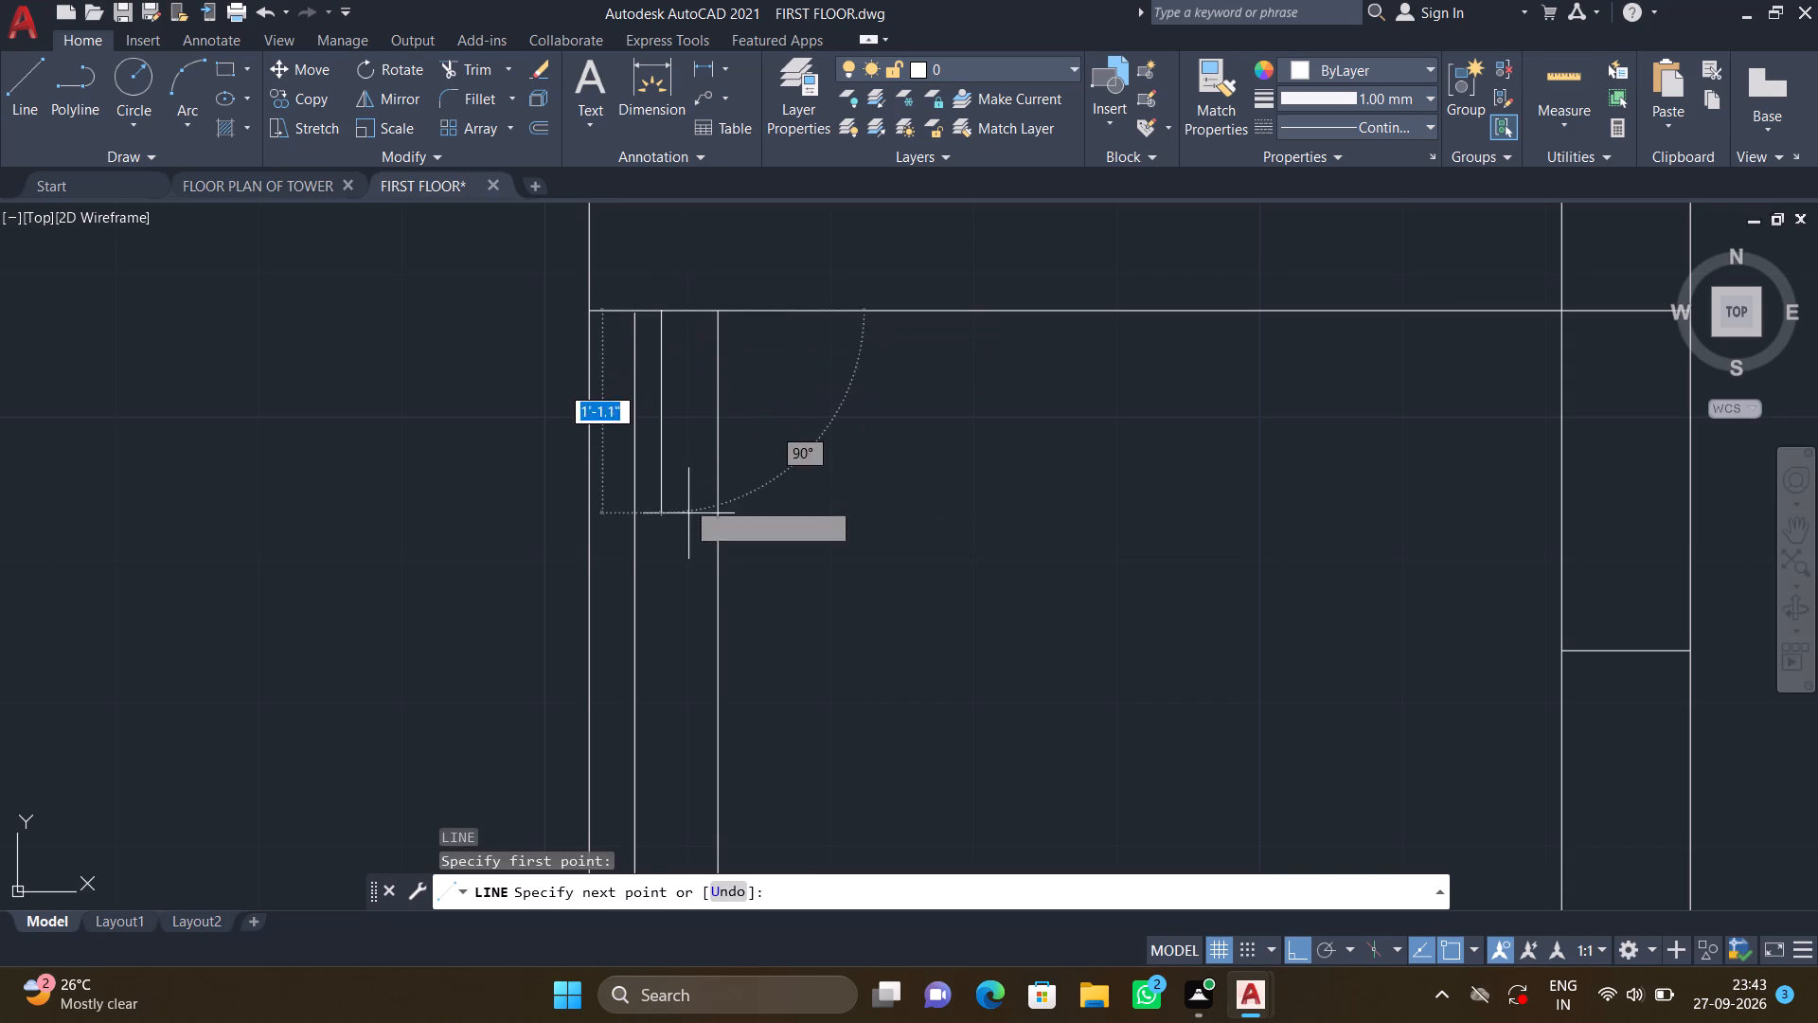
pyautogui.scroll(-4, 700, 612)
pyautogui.moveTo(673, 656); pyautogui.dragTo(668, 504, button='middle')
pyautogui.scroll(3, 703, 586)
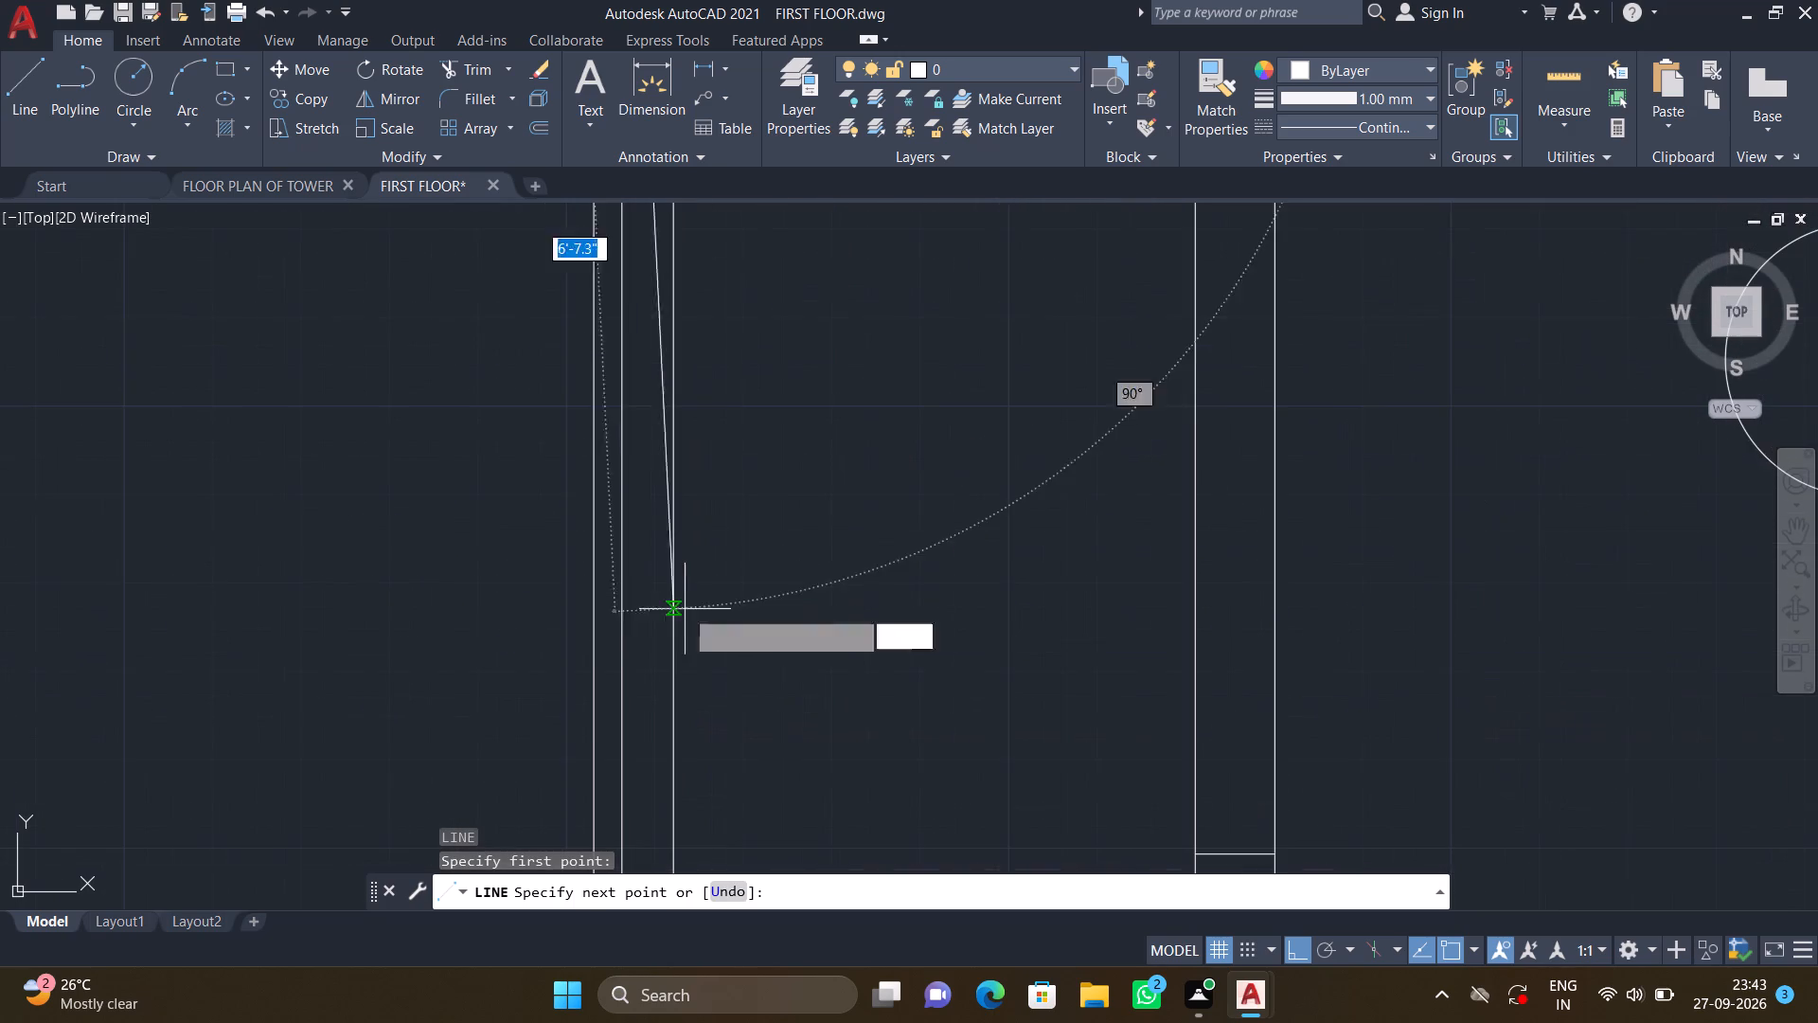
pyautogui.moveTo(625, 745); pyautogui.dragTo(660, 434, button='middle')
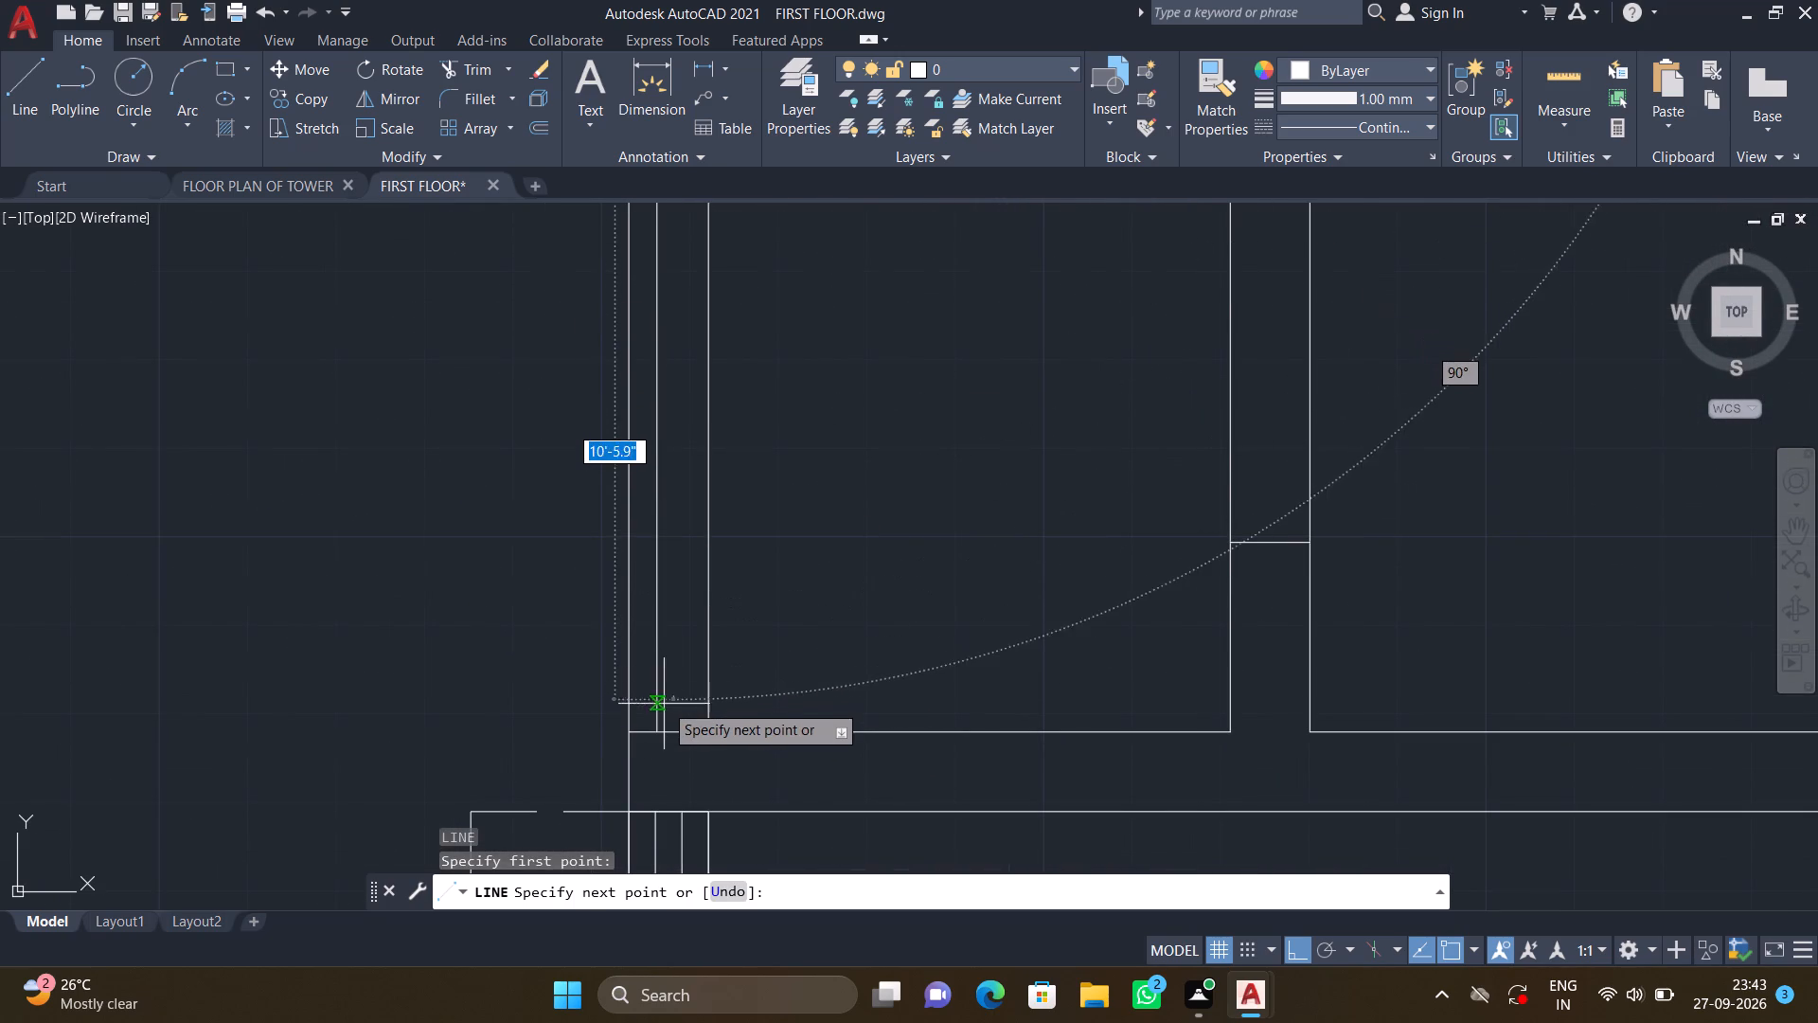
pyautogui.scroll(2, 673, 728)
pyautogui.click(663, 744)
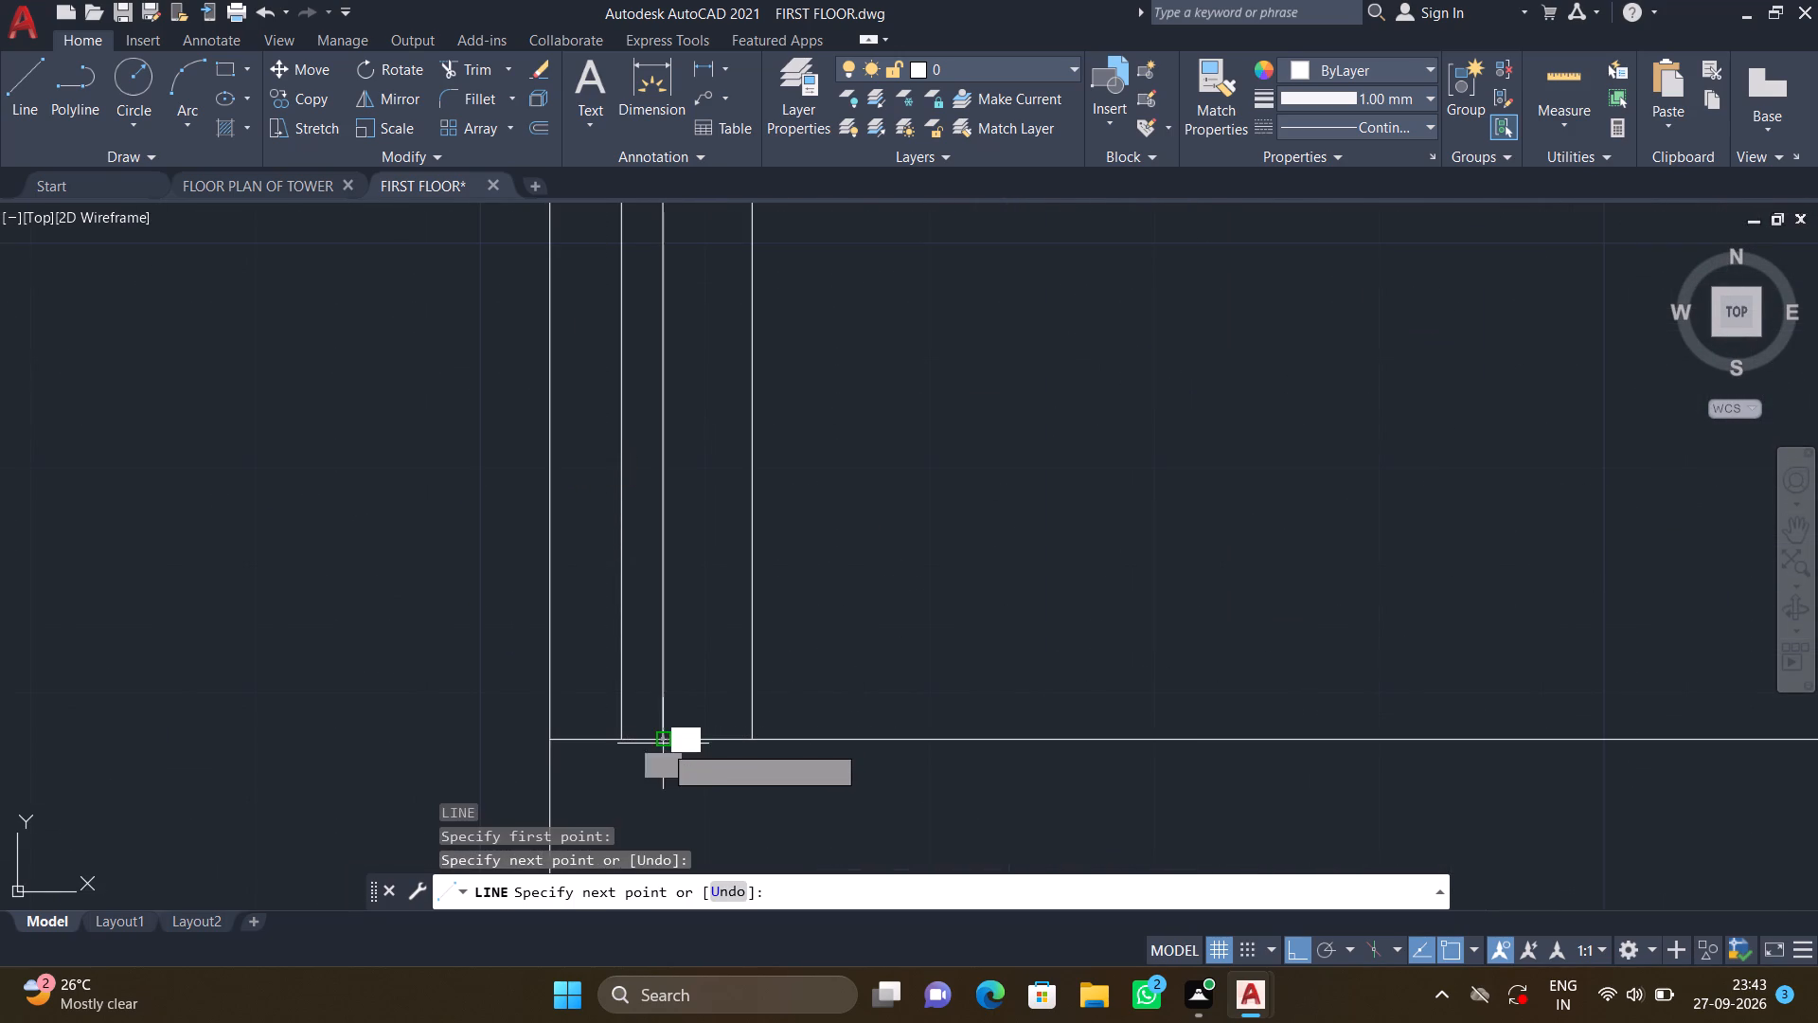
pyautogui.press('Return')
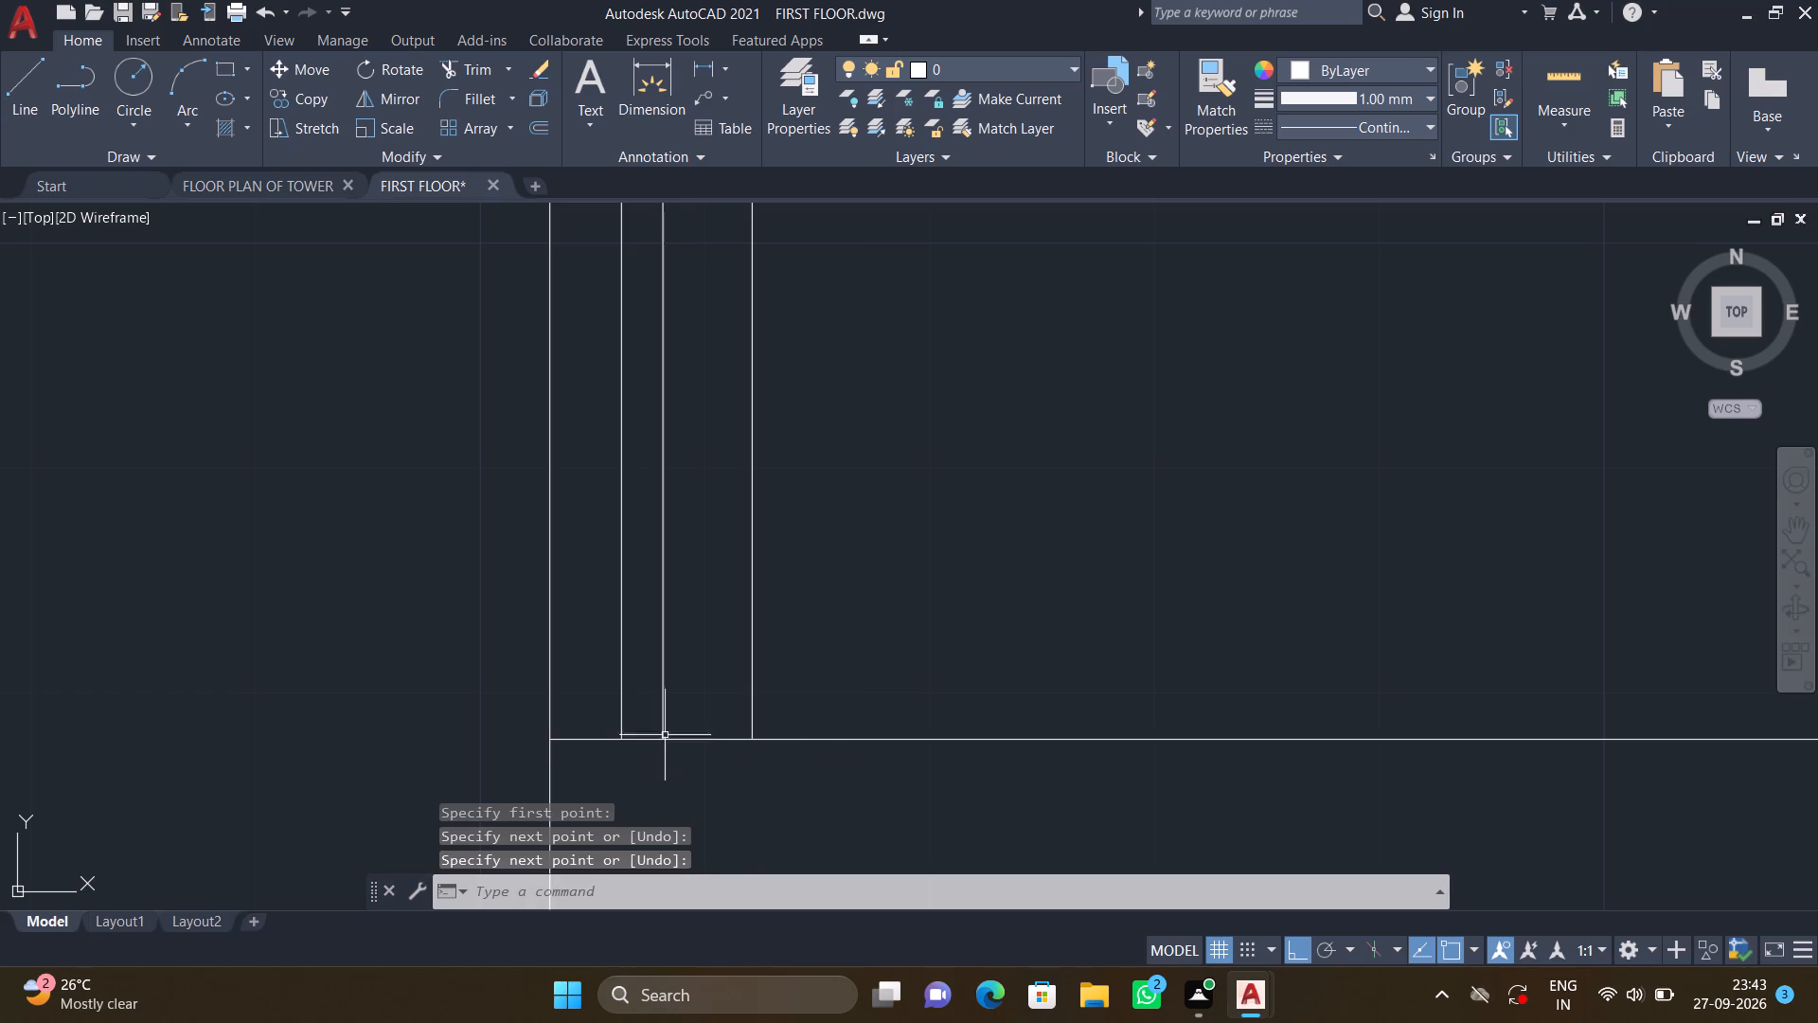
# Draw a vertical line about 7' long inside the partition beside the sofa, joining its two cross lines nearer the narrow-room face.
pyautogui.scroll(-3, 704, 704)
pyautogui.moveTo(920, 552); pyautogui.dragTo(660, 743, button='middle')
pyautogui.scroll(-2, 691, 693)
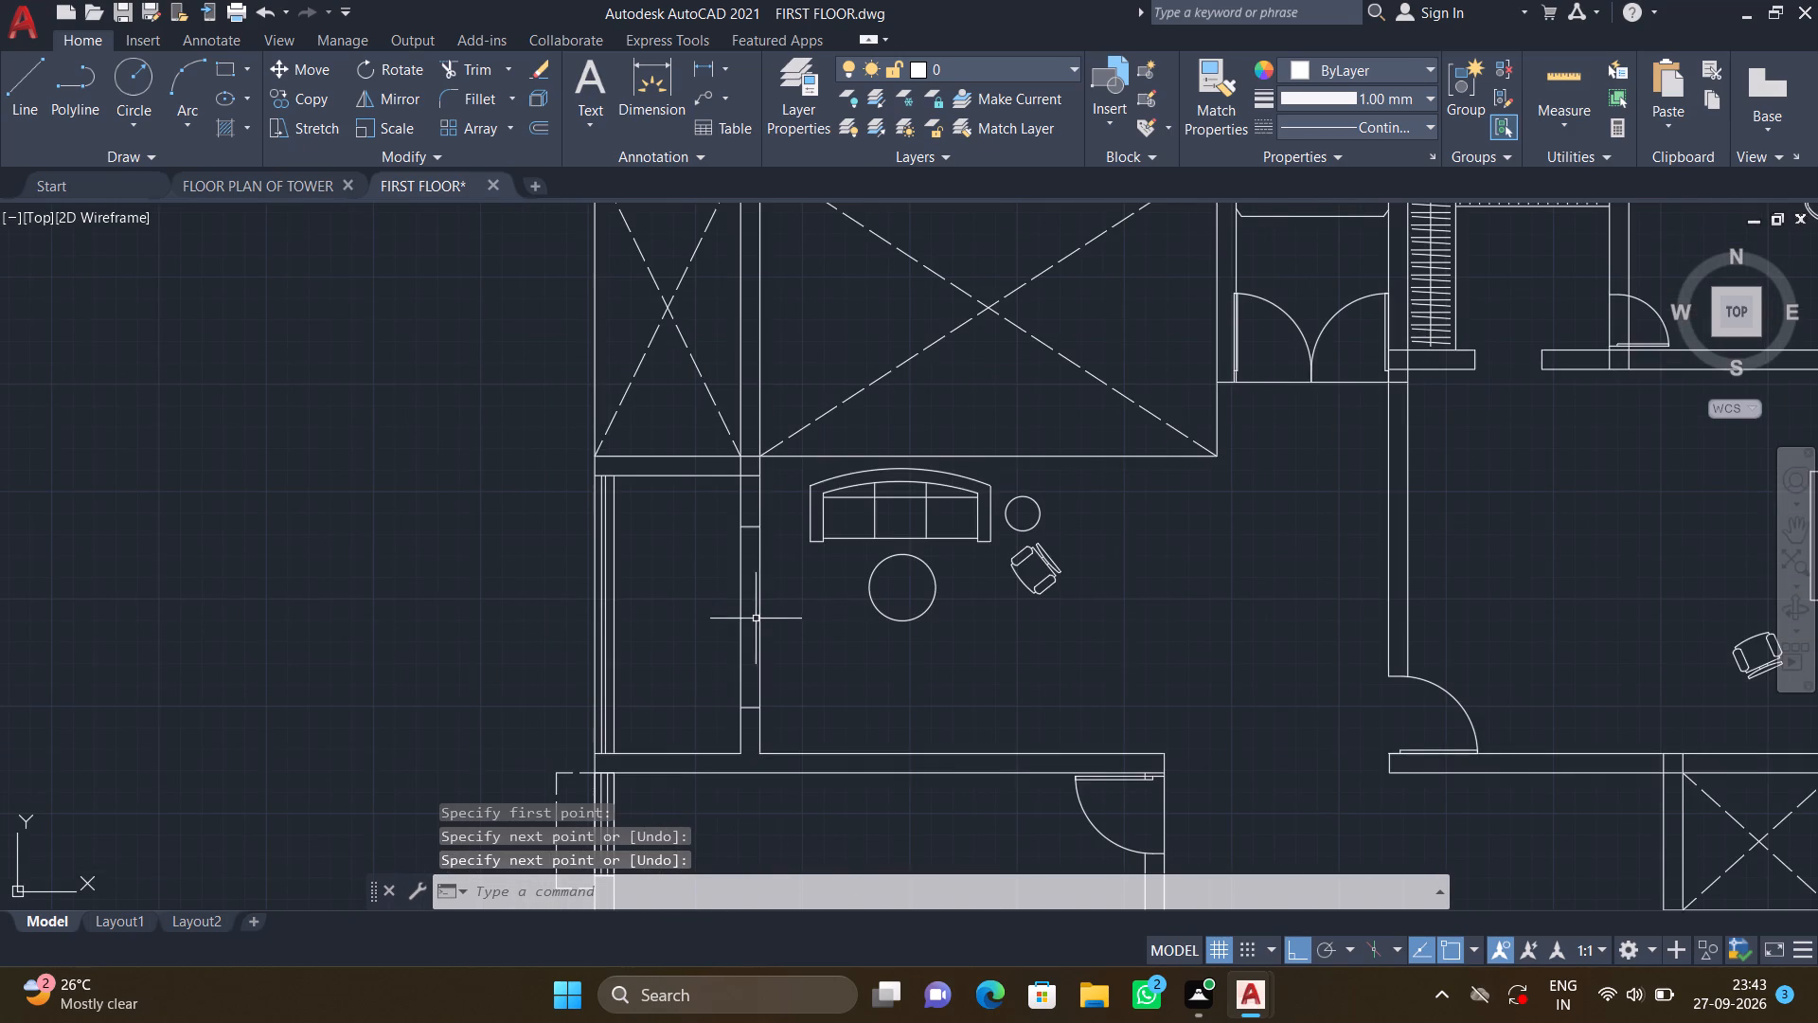
pyautogui.moveTo(735, 627); pyautogui.dragTo(724, 484, button='middle')
pyautogui.scroll(3, 746, 442)
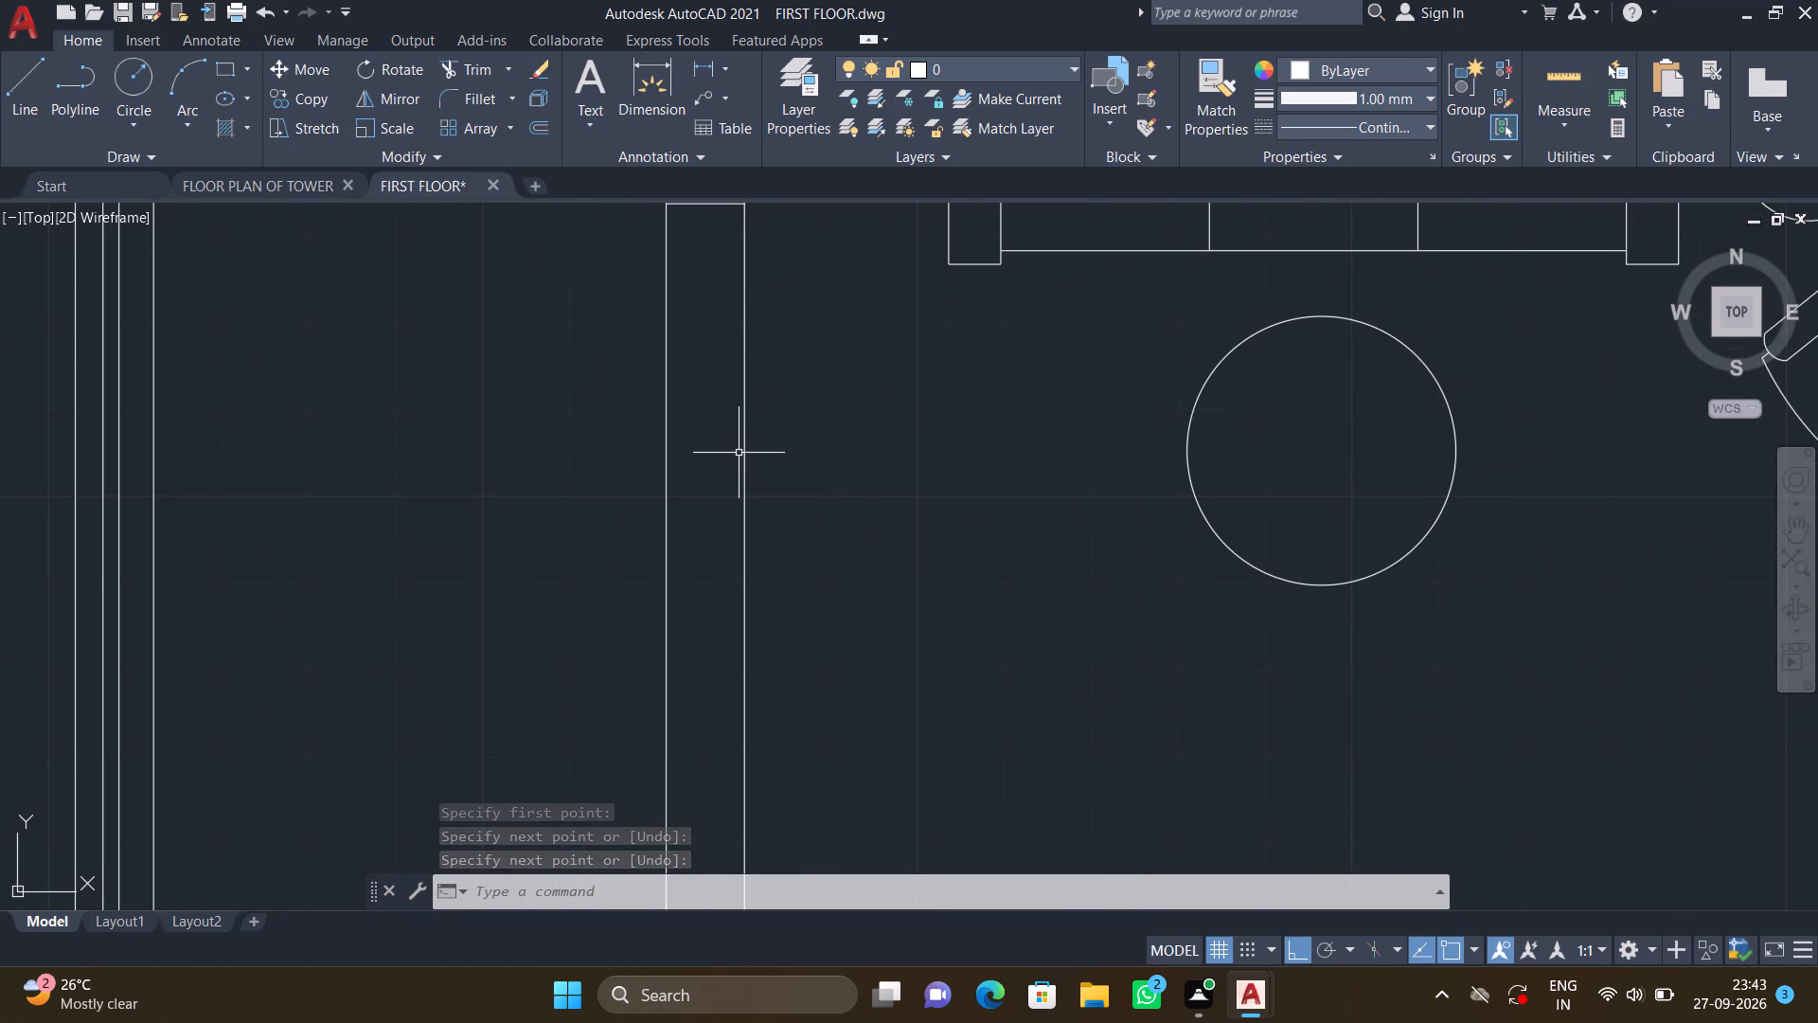
pyautogui.press('l')
pyautogui.press('Return')
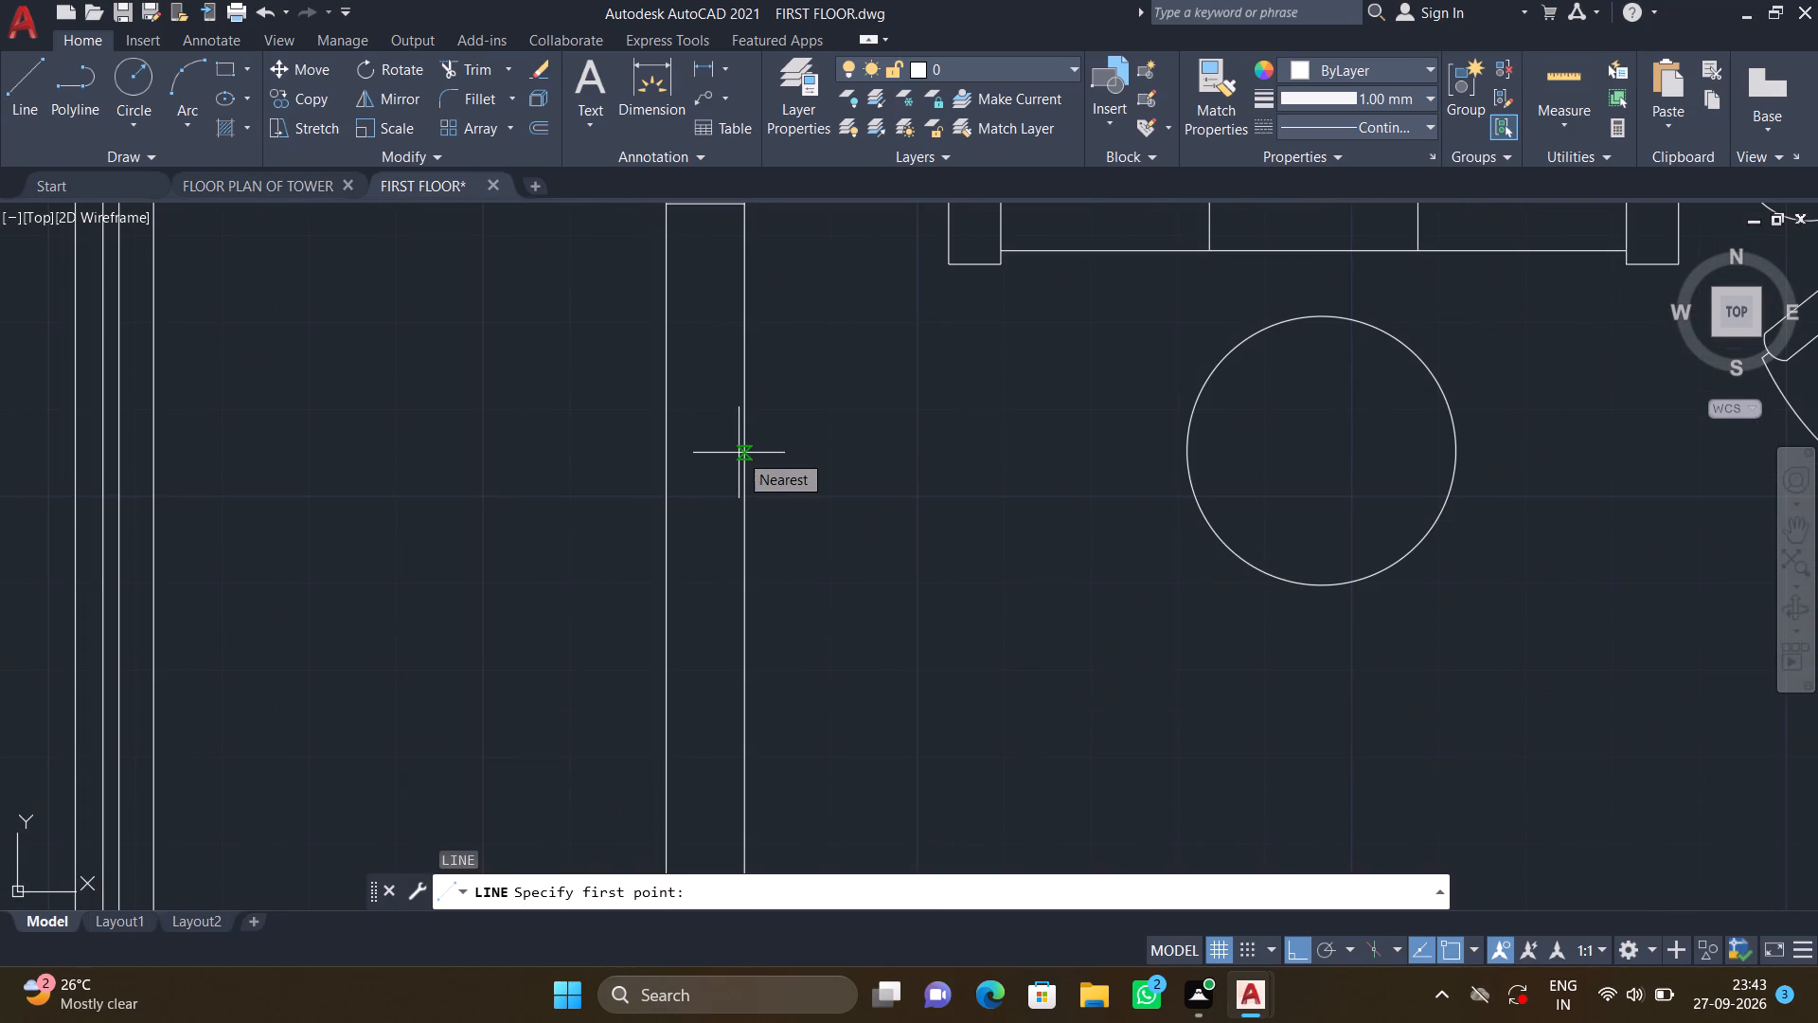
pyautogui.scroll(-1, 707, 380)
pyautogui.scroll(1, 693, 288)
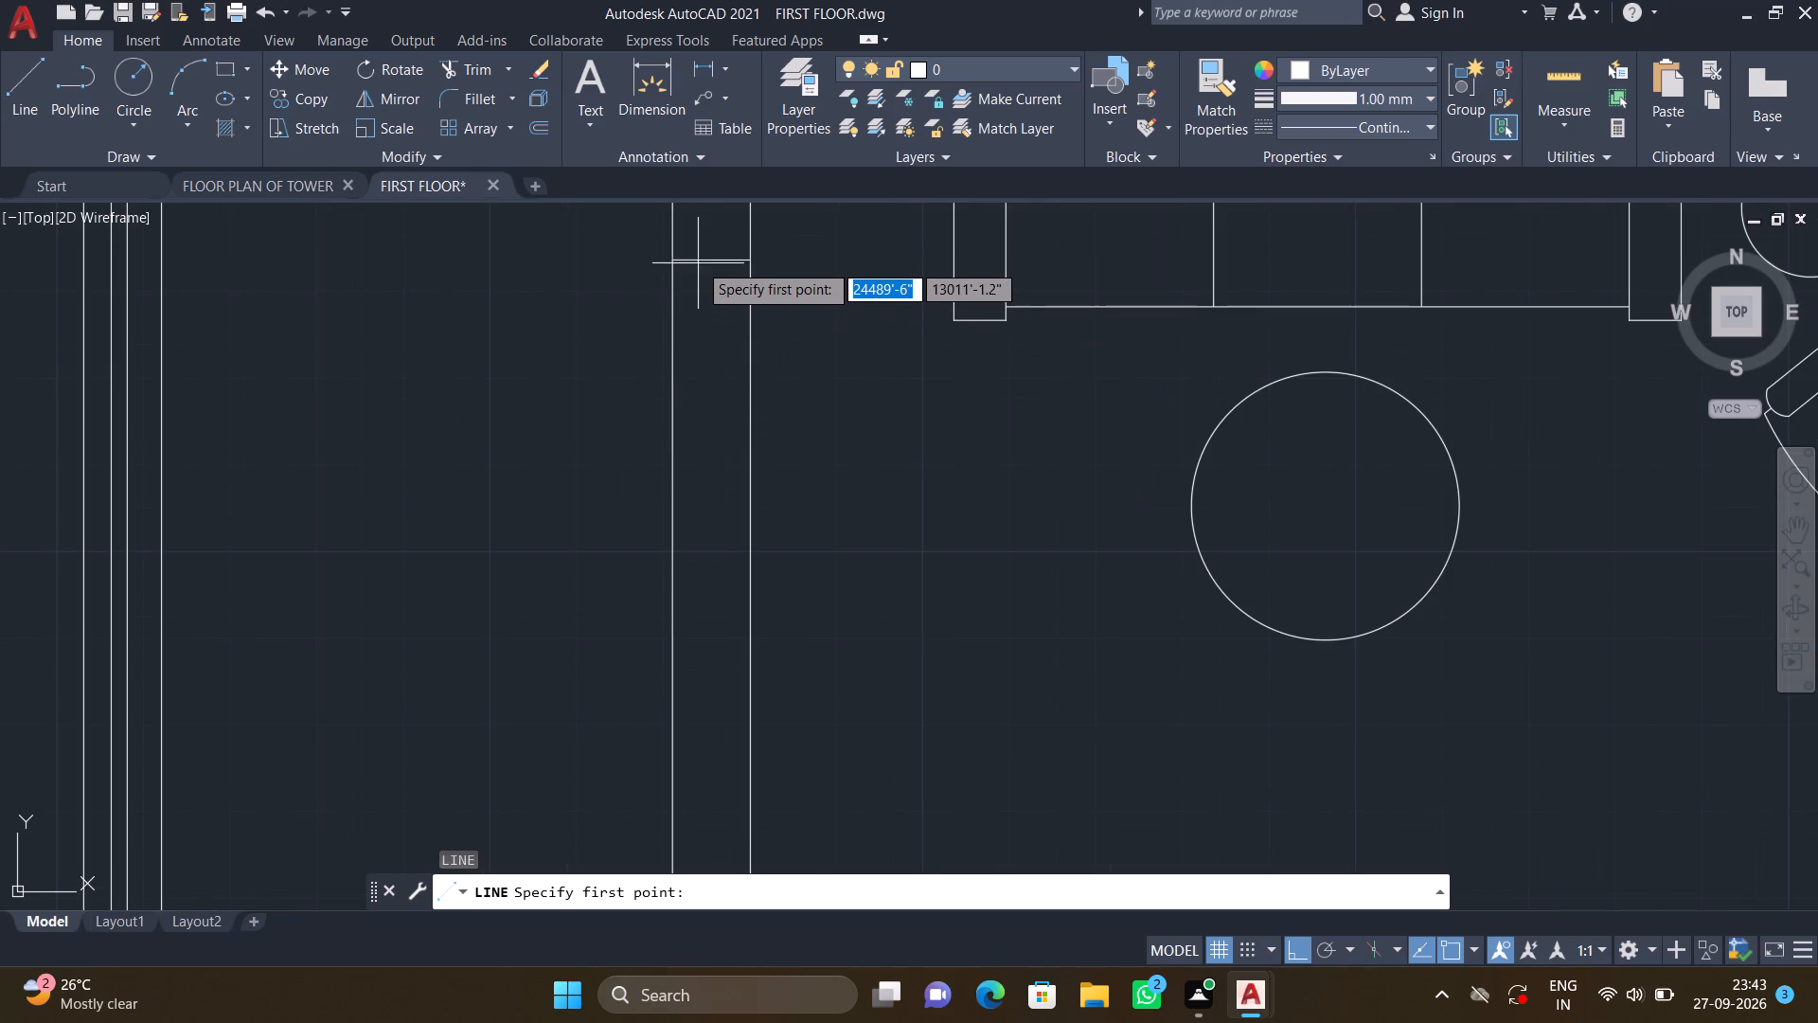
pyautogui.click(696, 261)
pyautogui.scroll(-2, 730, 530)
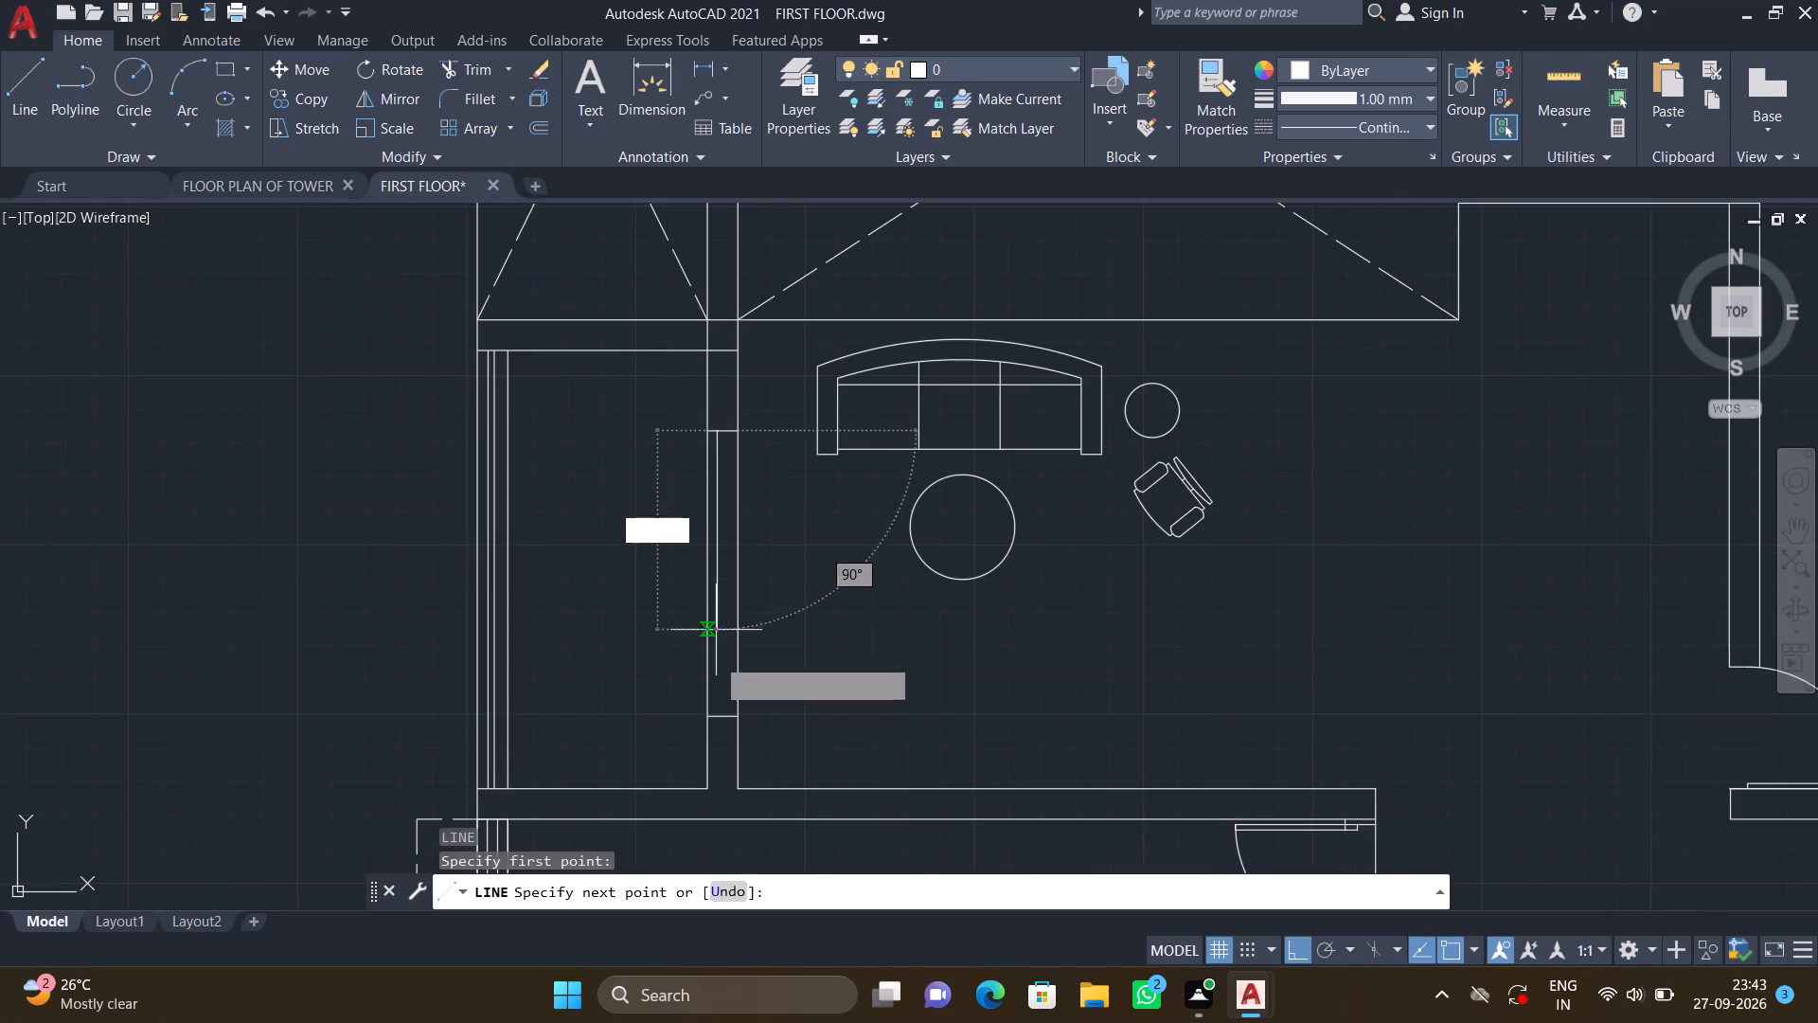
pyautogui.moveTo(717, 658); pyautogui.dragTo(716, 583, button='middle')
pyautogui.scroll(3, 720, 599)
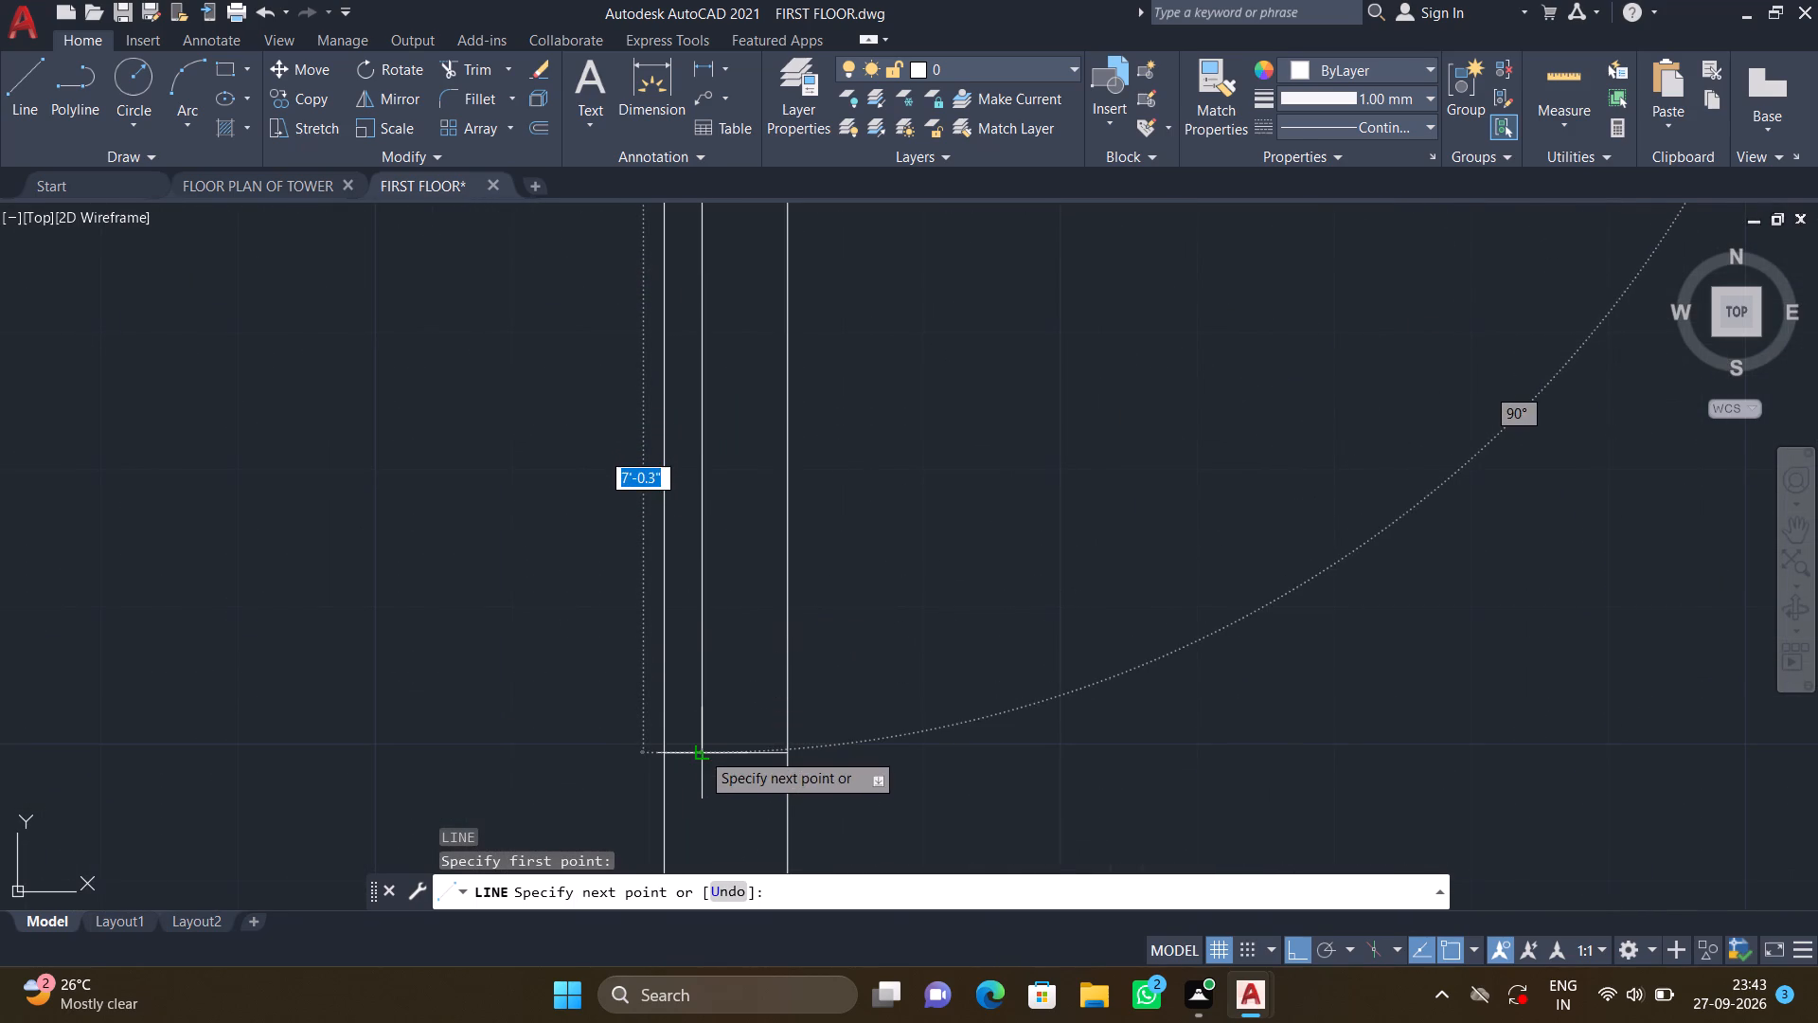
pyautogui.click(699, 755)
pyautogui.press('Return')
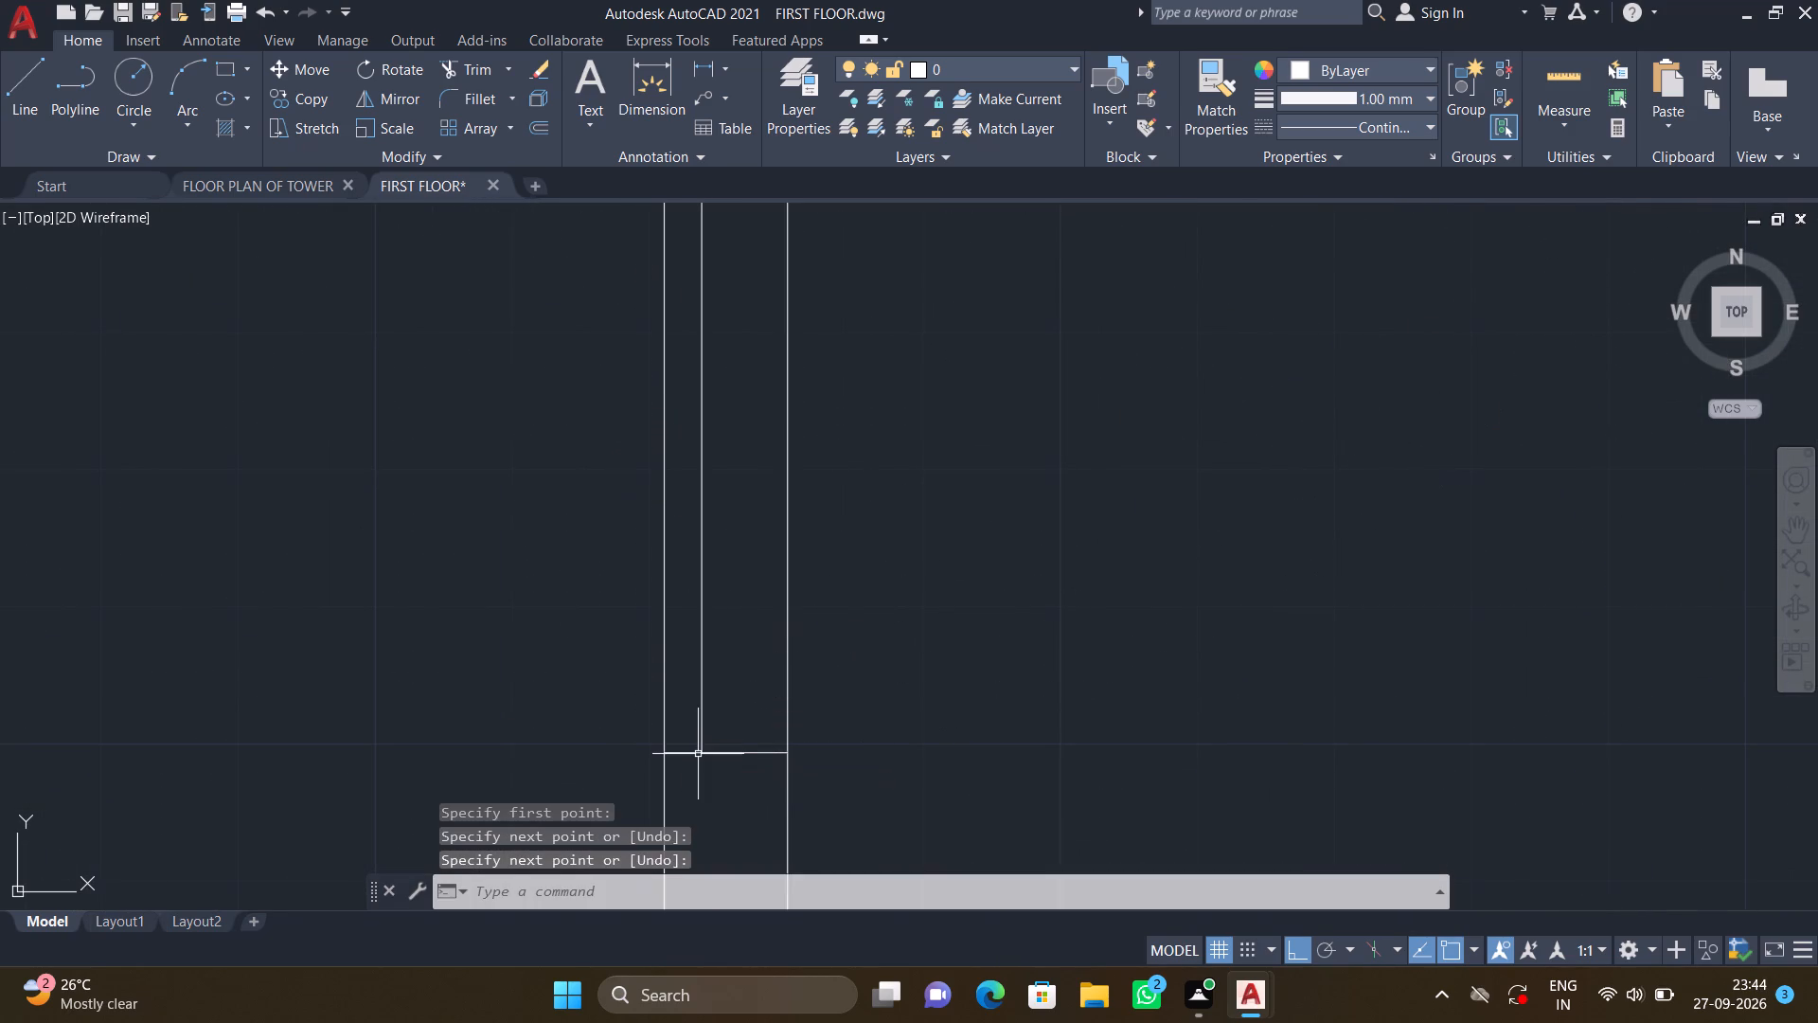
# Draw a second vertical line about 7' long in the partition opening, parallel to the first and nearer the middle.
pyautogui.scroll(-1, 809, 449)
pyautogui.moveTo(793, 400); pyautogui.dragTo(746, 552, button='middle')
pyautogui.scroll(-1, 775, 426)
pyautogui.scroll(1, 722, 422)
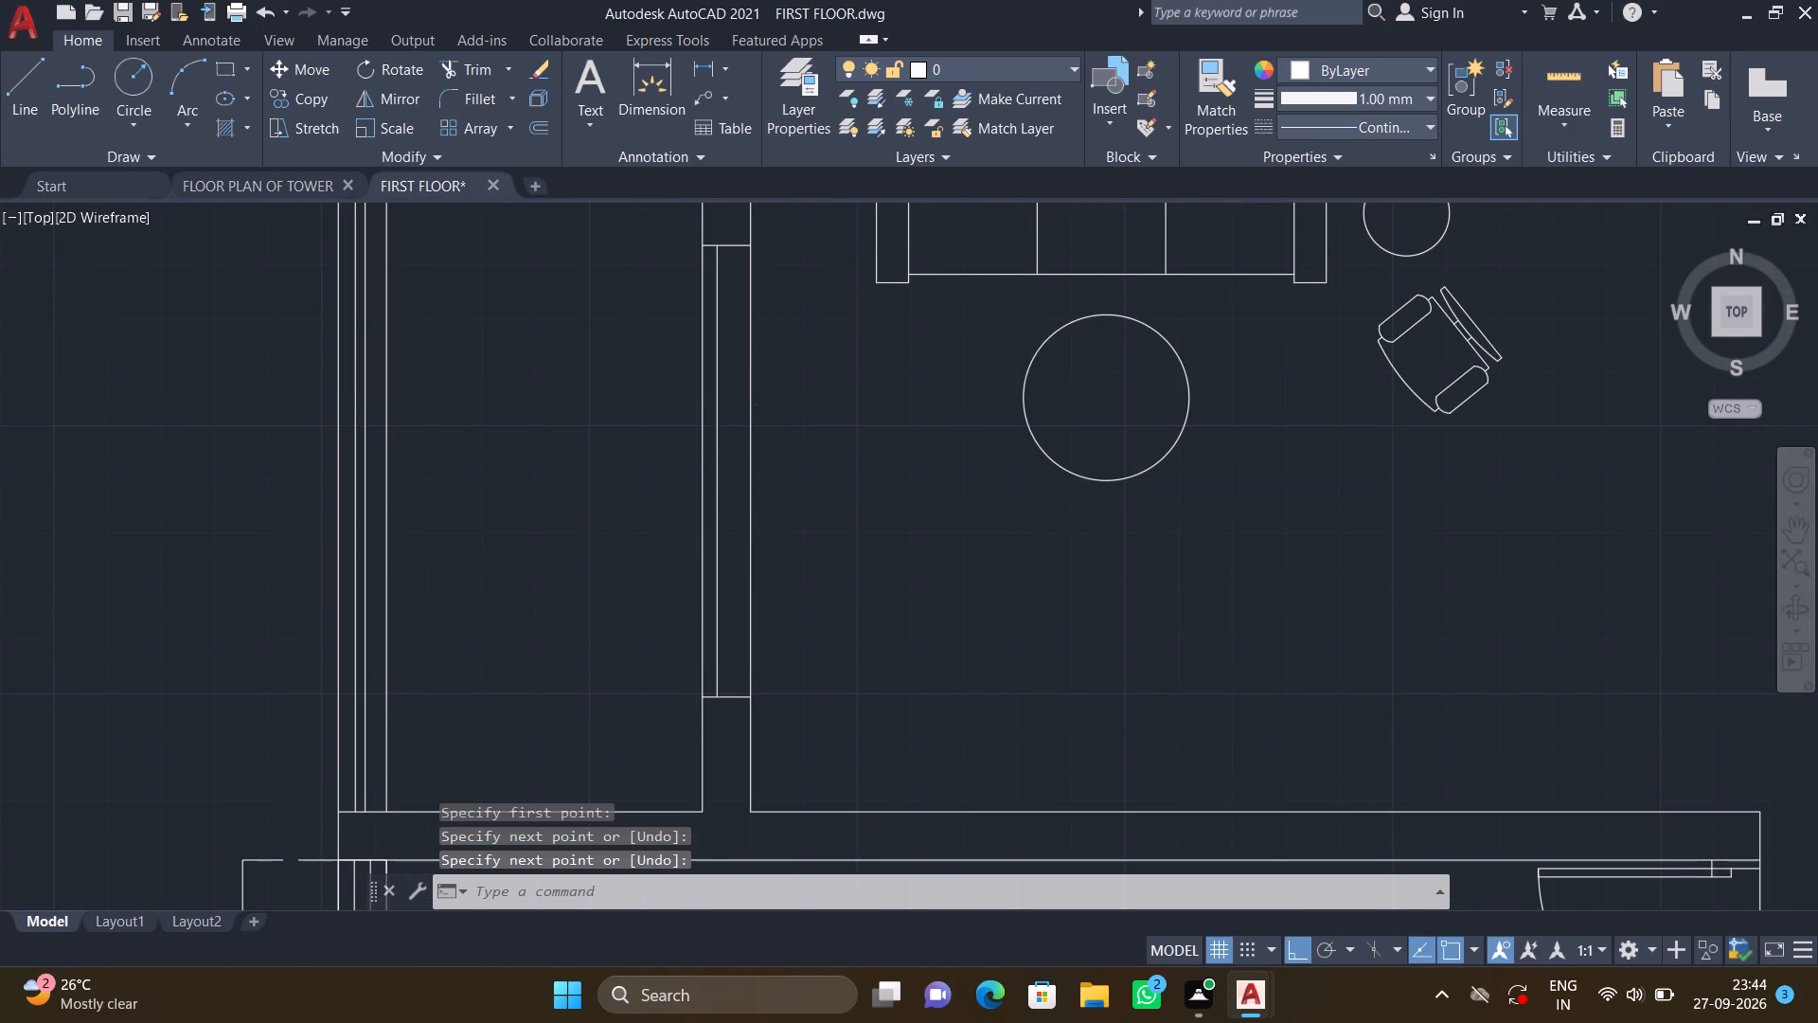
pyautogui.press('l')
pyautogui.press('Return')
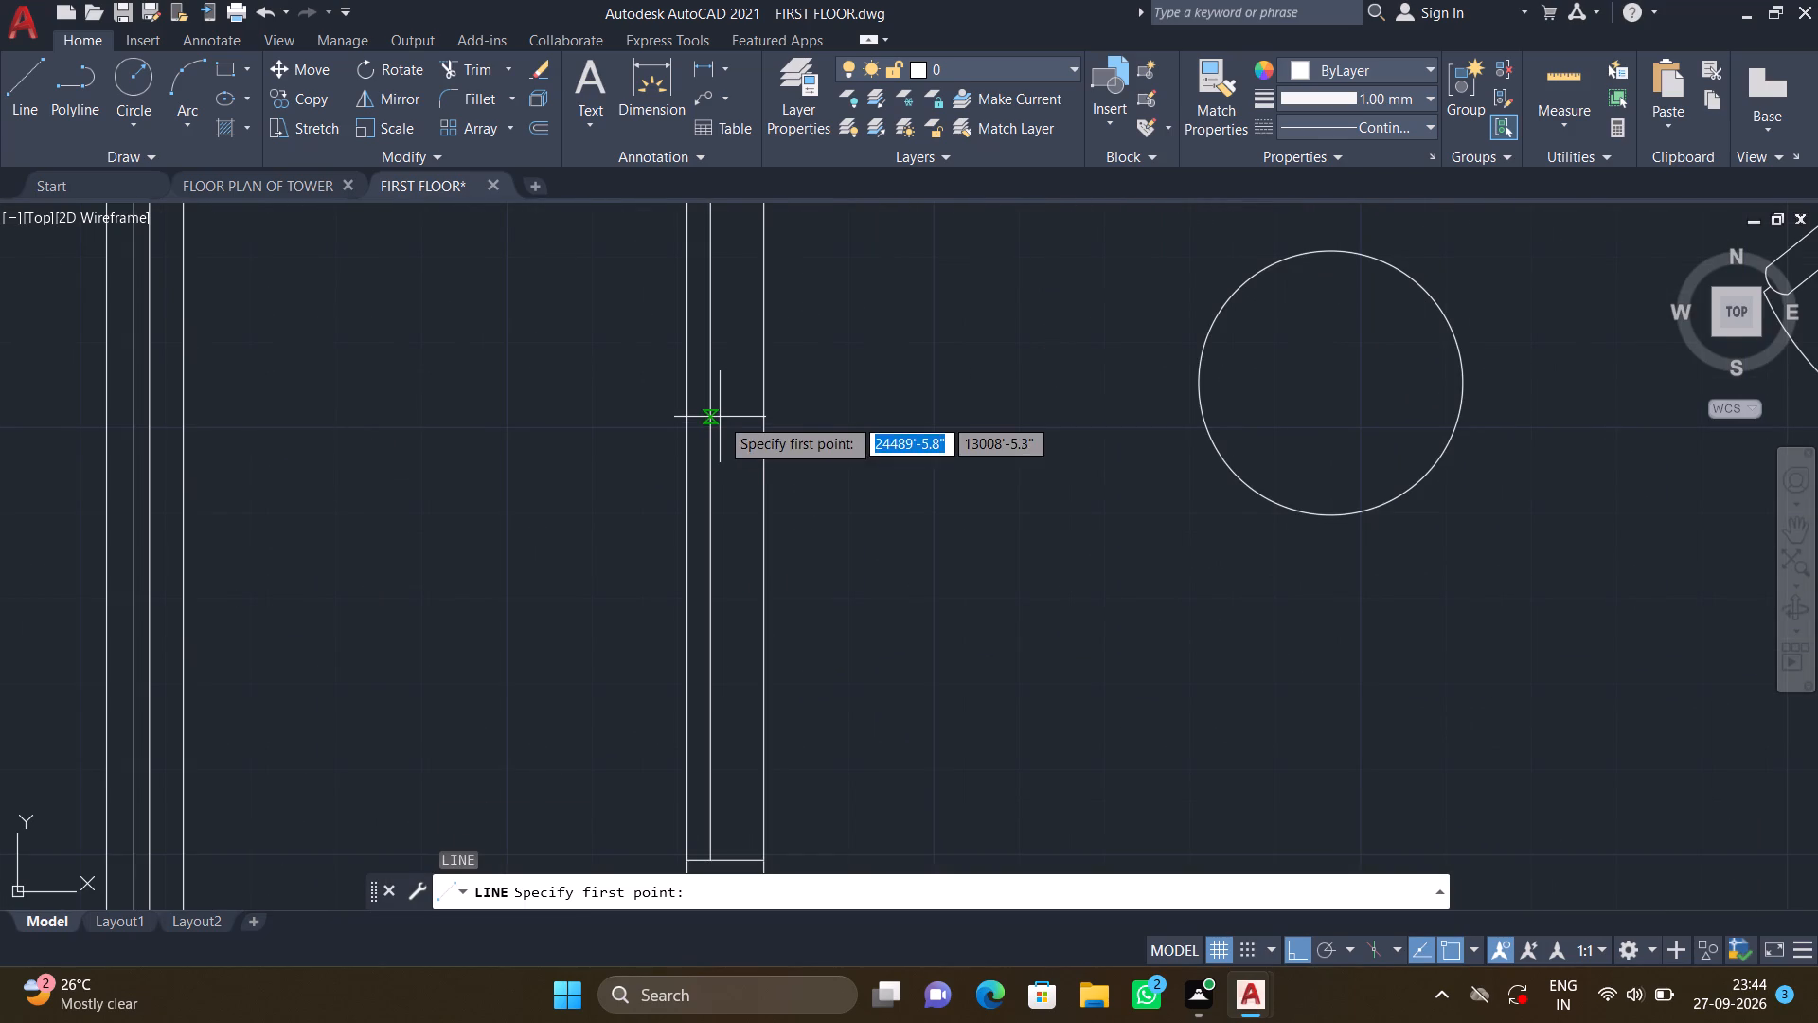
pyautogui.moveTo(757, 370); pyautogui.dragTo(797, 552, button='middle')
pyautogui.scroll(2, 746, 322)
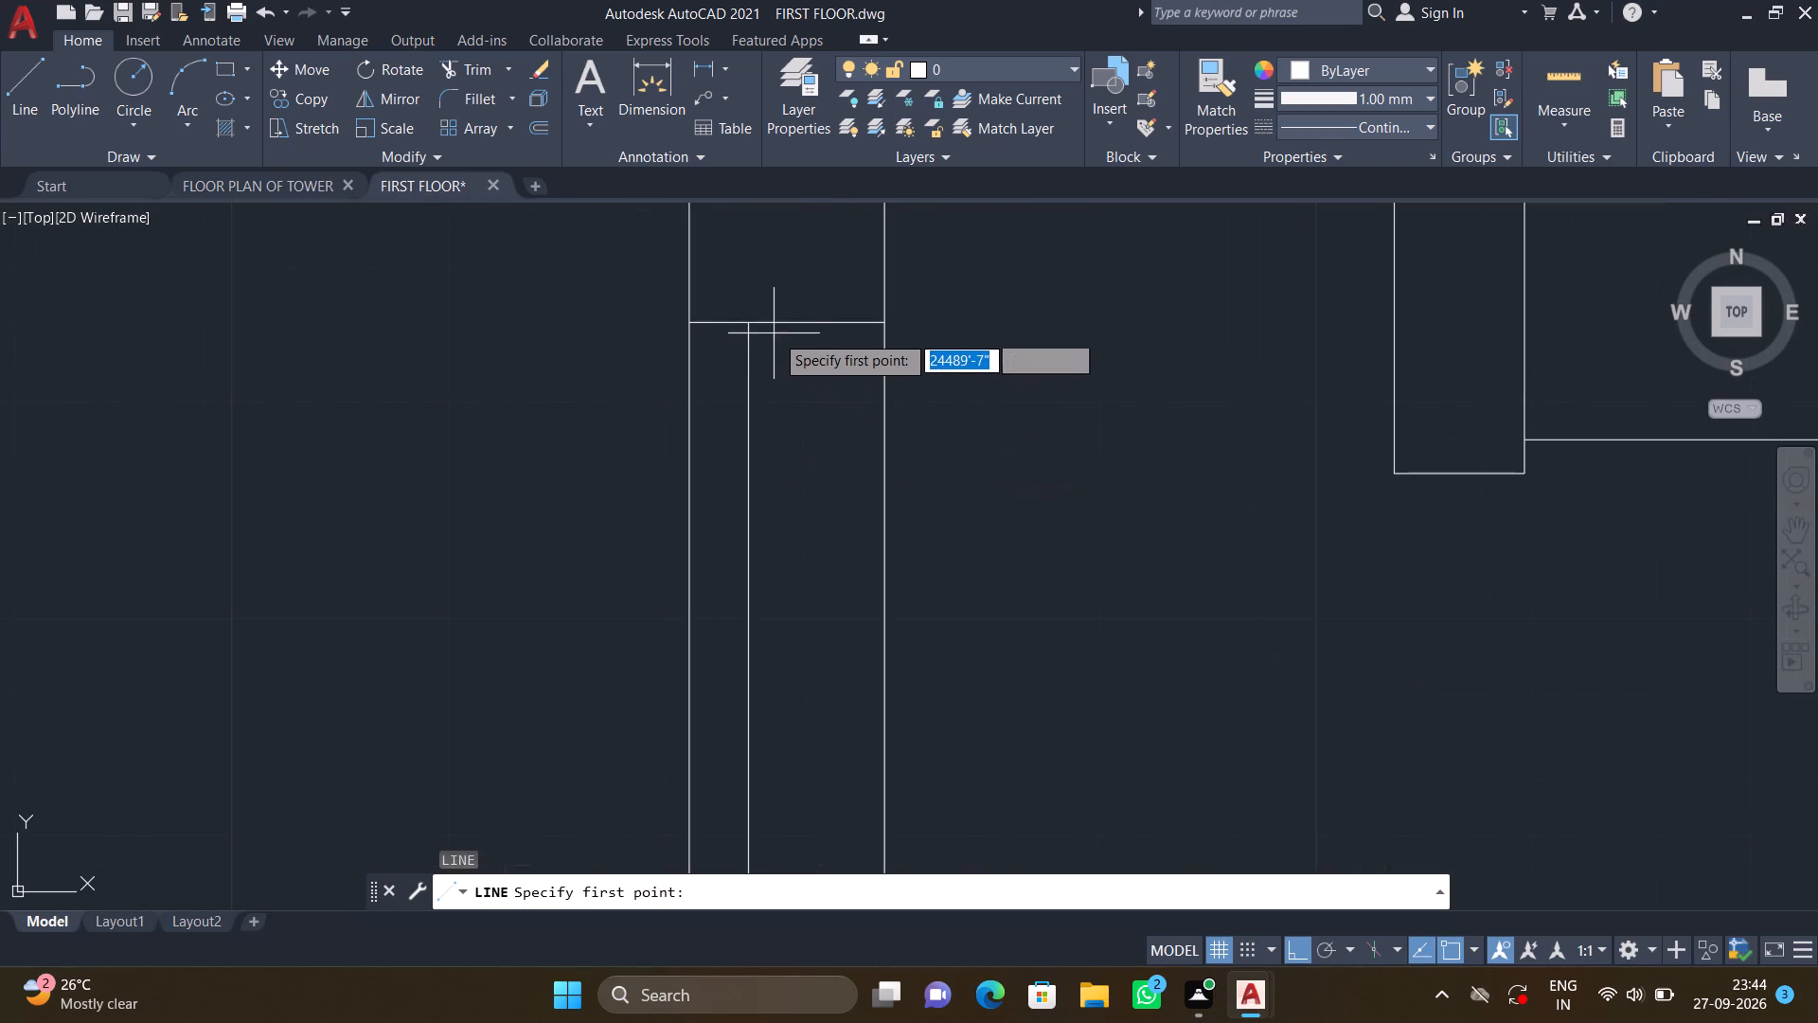
pyautogui.click(784, 321)
pyautogui.scroll(-3, 779, 501)
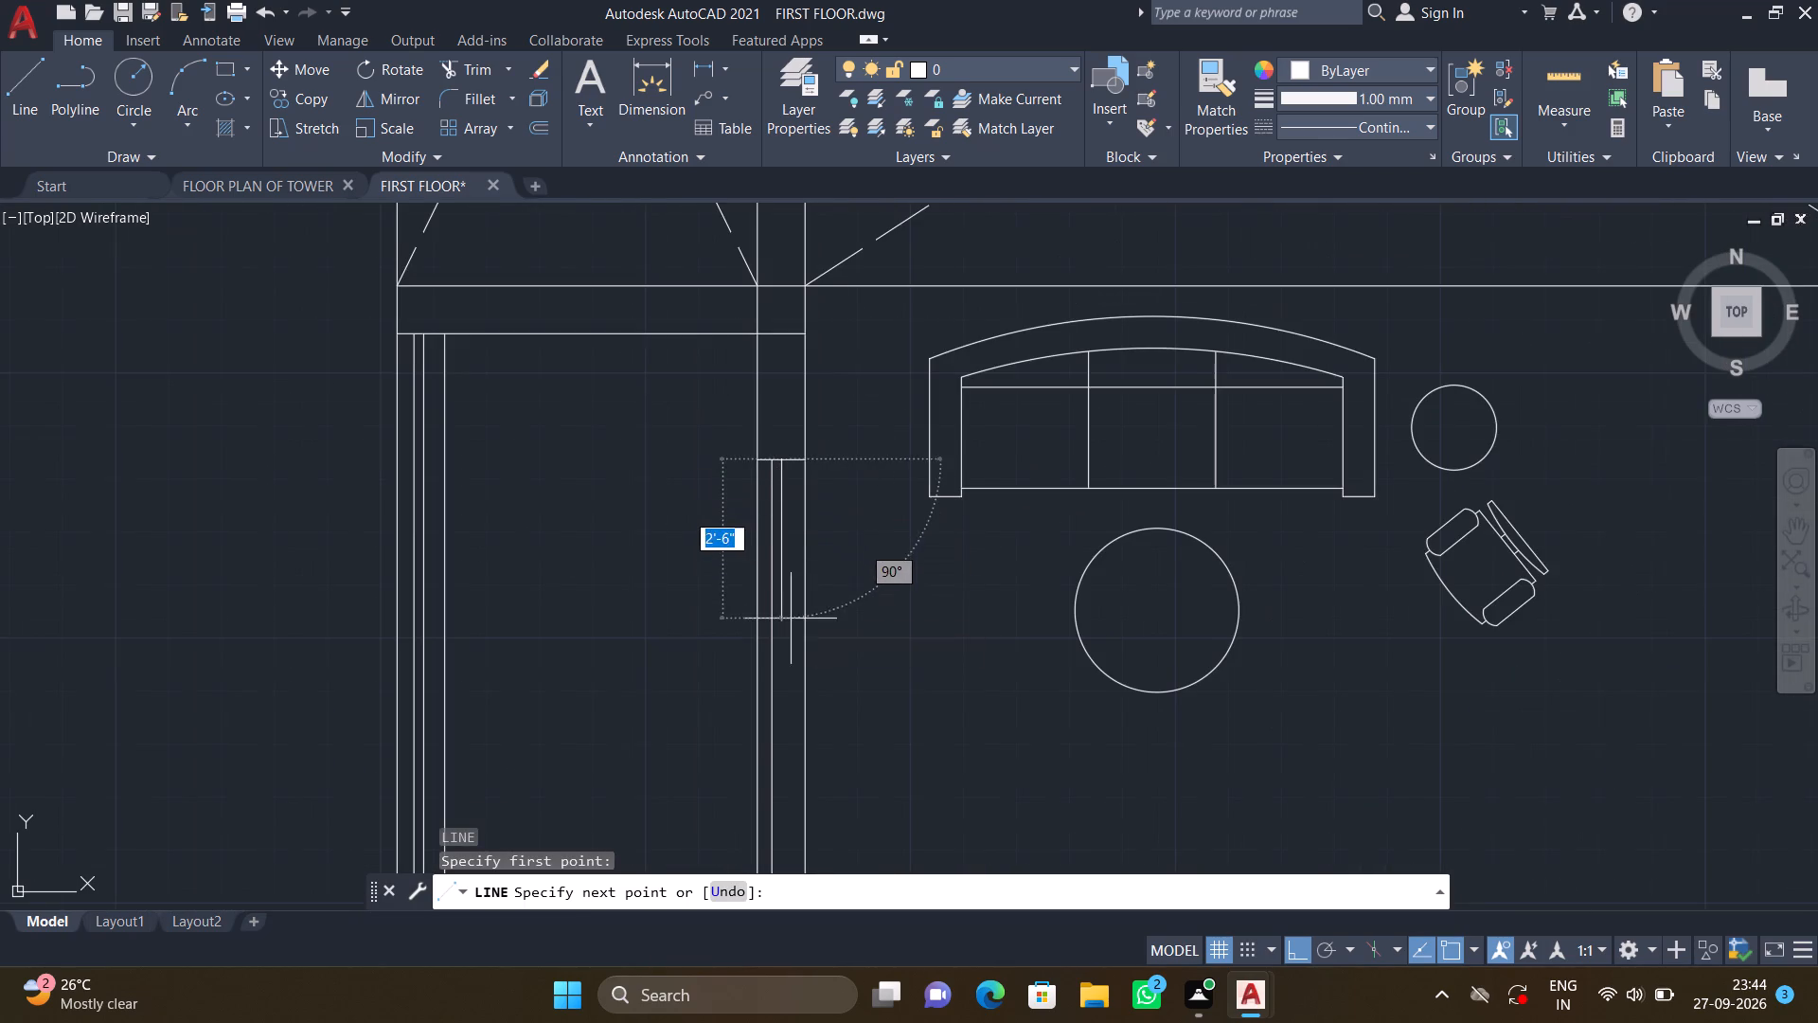
pyautogui.moveTo(790, 621); pyautogui.dragTo(778, 403, button='middle')
pyautogui.scroll(3, 758, 601)
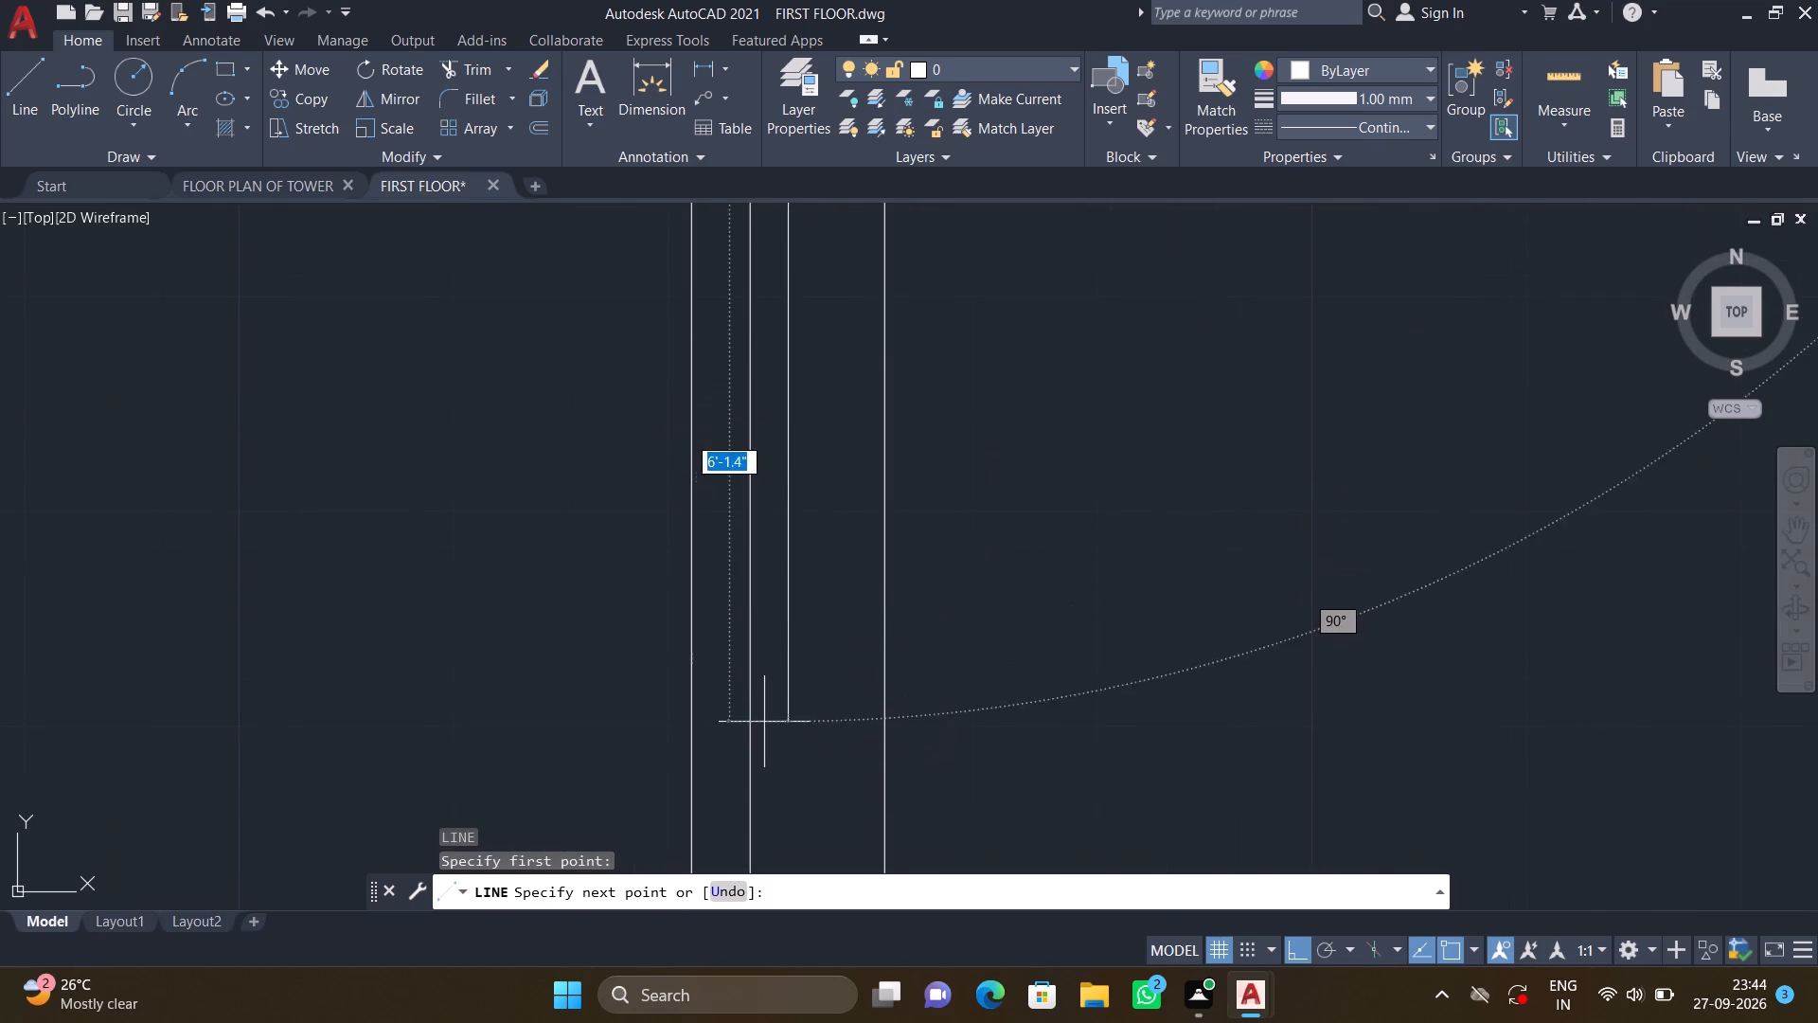
pyautogui.moveTo(780, 730); pyautogui.dragTo(774, 467, button='middle')
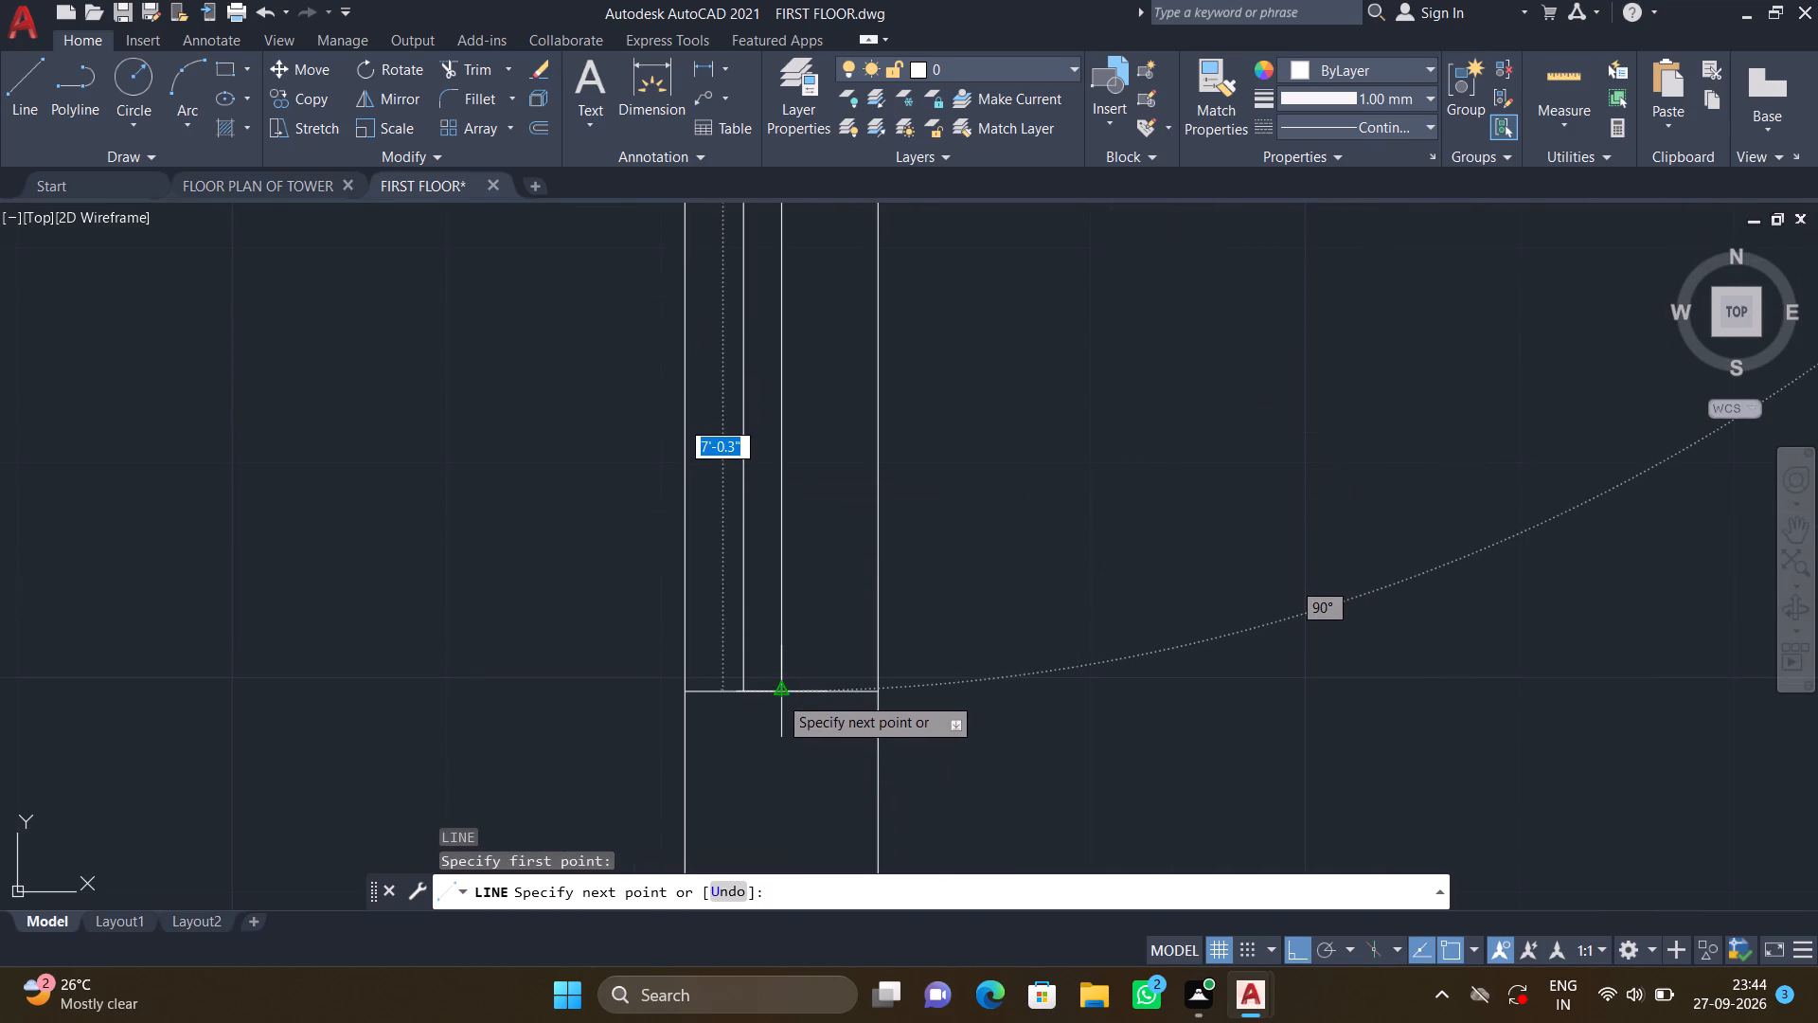
pyautogui.click(778, 695)
pyautogui.press('Return')
# Trim the overlapping wall lines where the narrow room's top wall meets the partition beside the sofa.
pyautogui.scroll(-5, 780, 682)
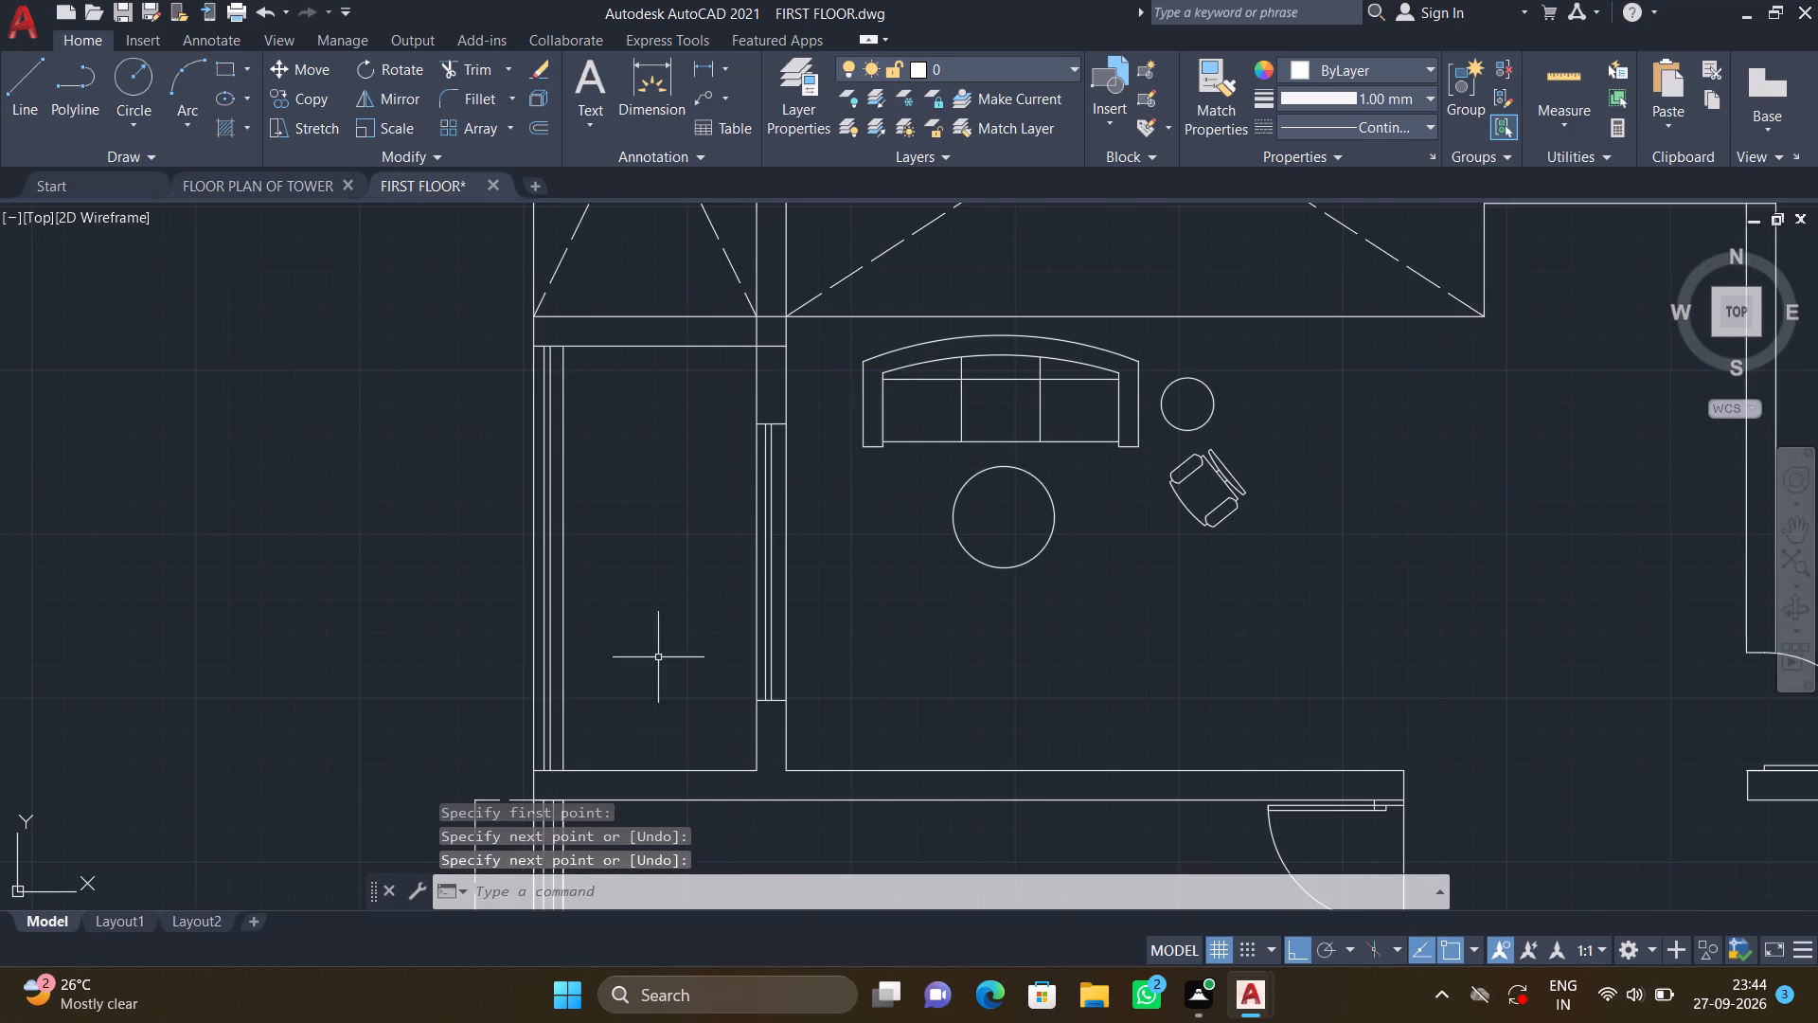
pyautogui.moveTo(630, 619); pyautogui.dragTo(686, 583, button='middle')
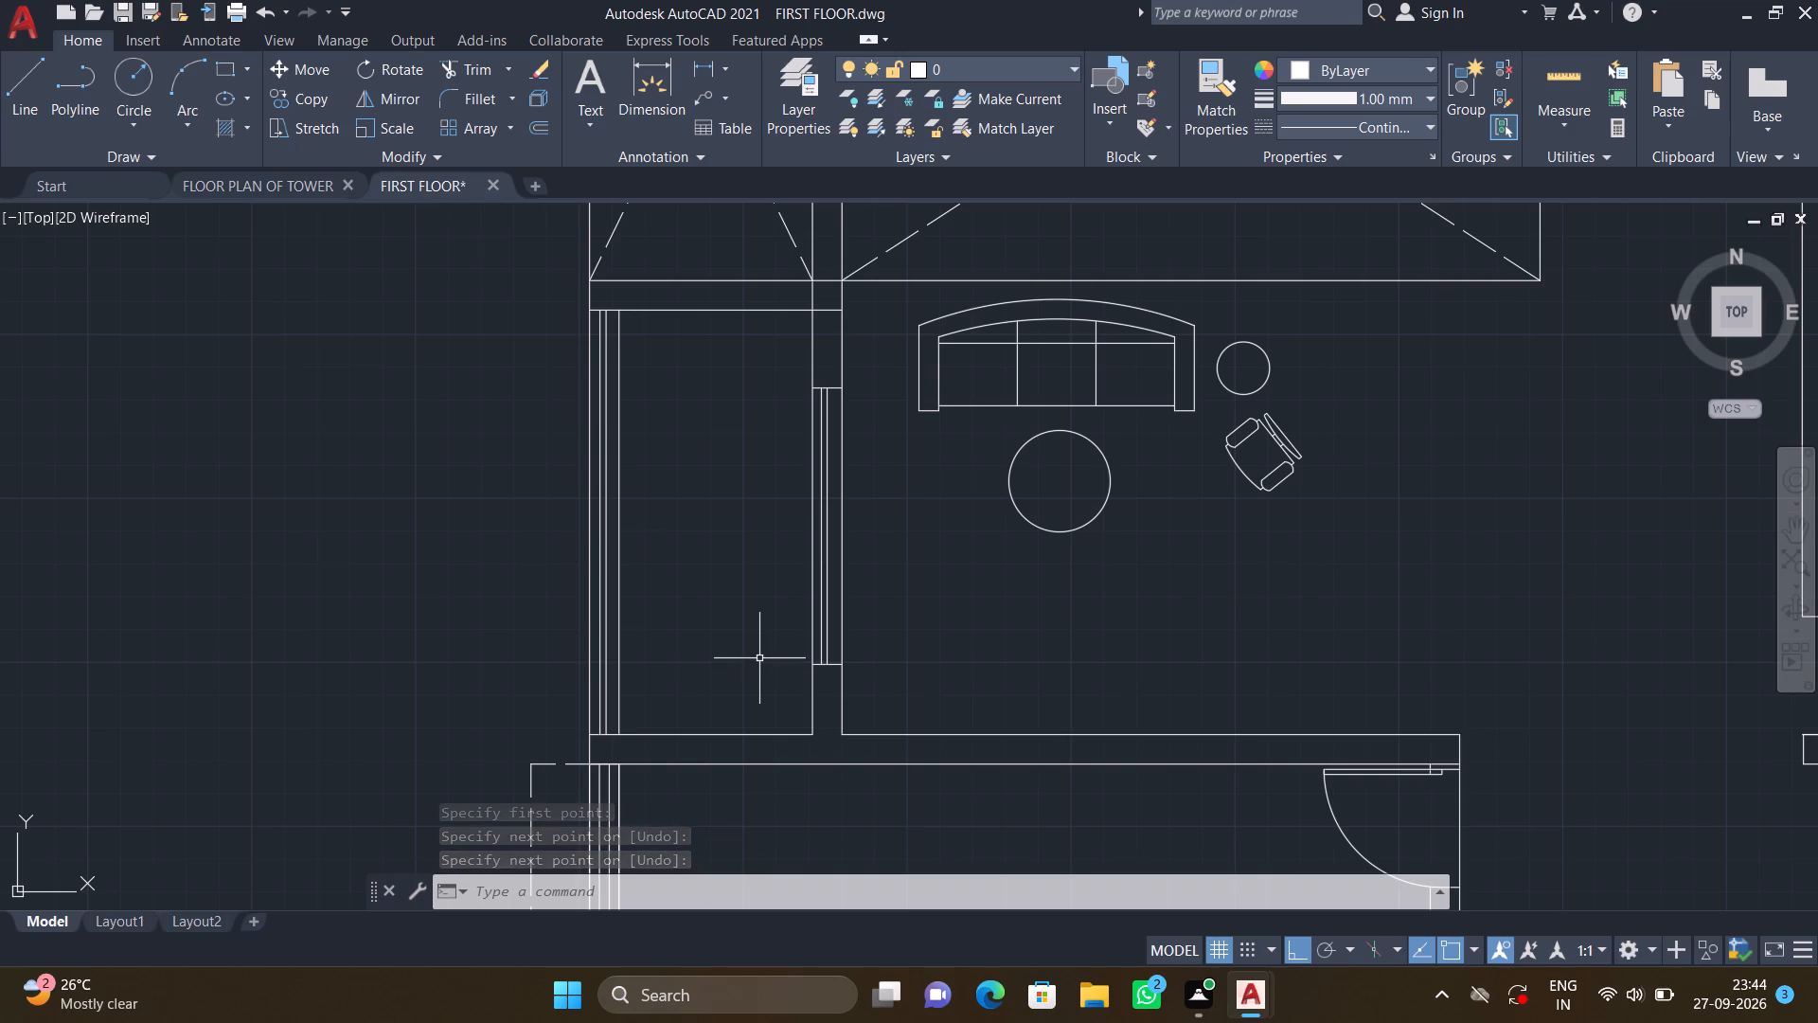
pyautogui.scroll(-2, 761, 657)
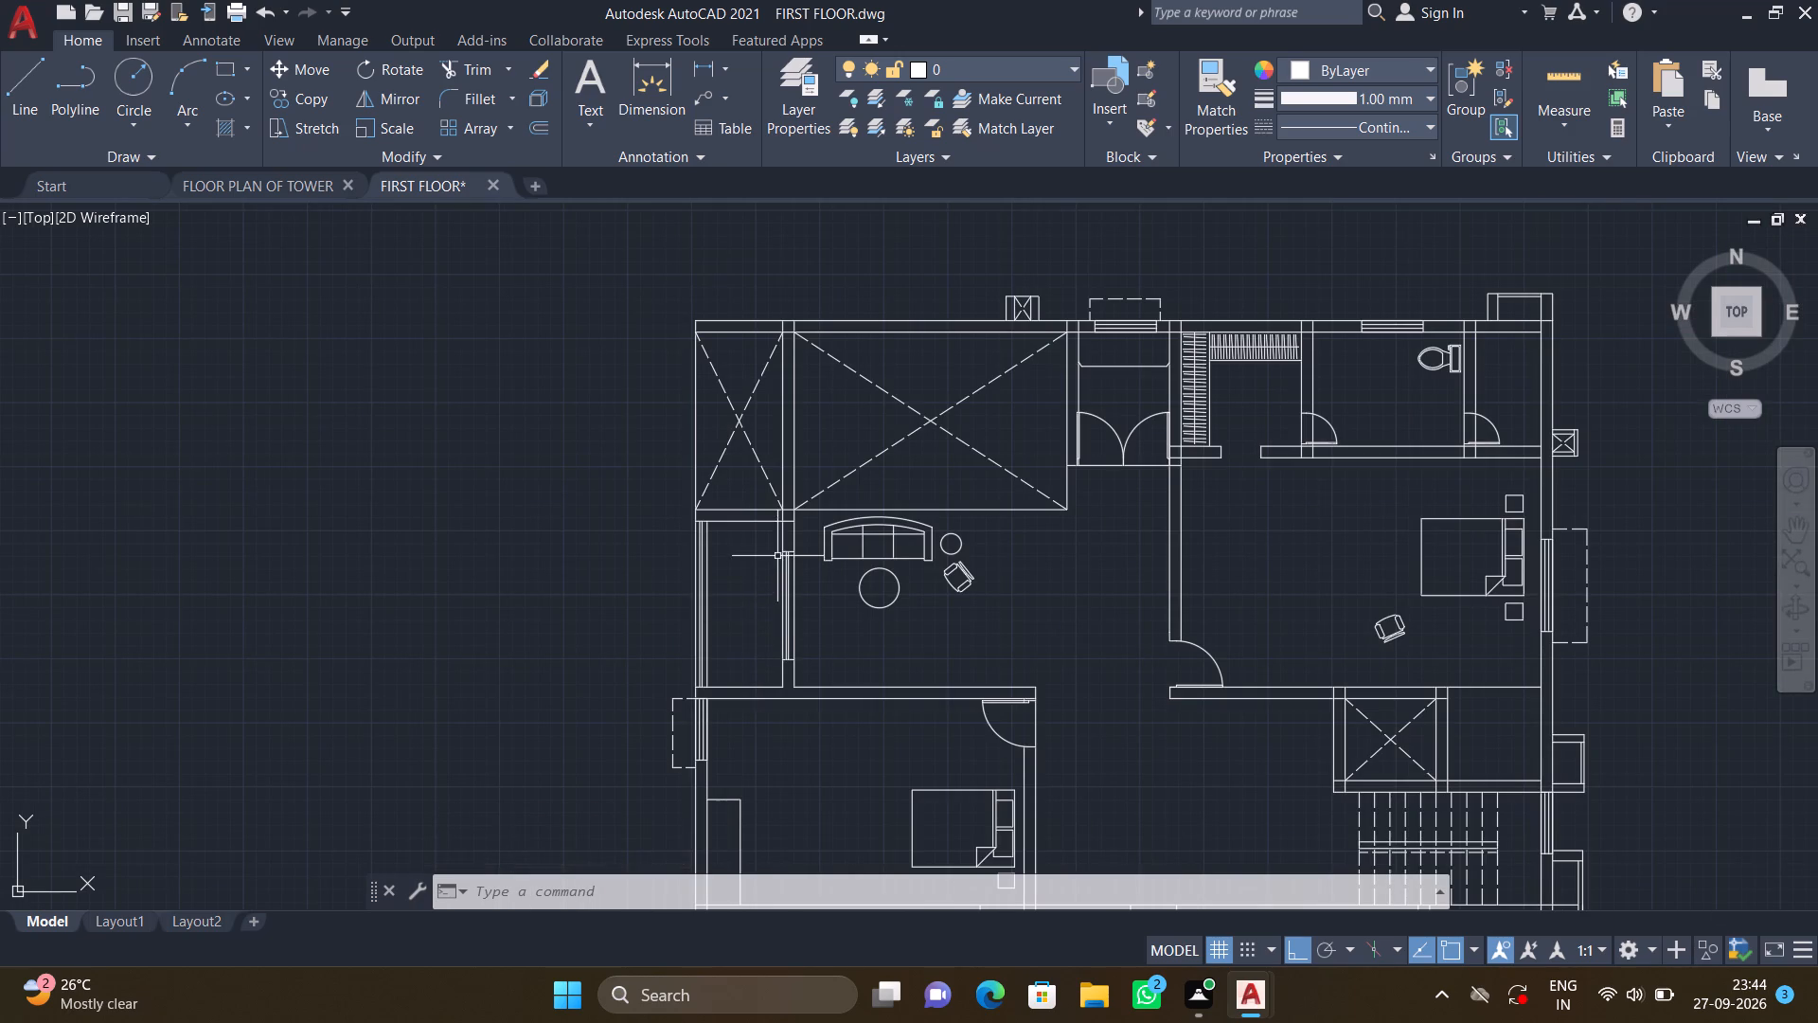
pyautogui.scroll(3, 780, 545)
pyautogui.press('t')
pyautogui.press('r')
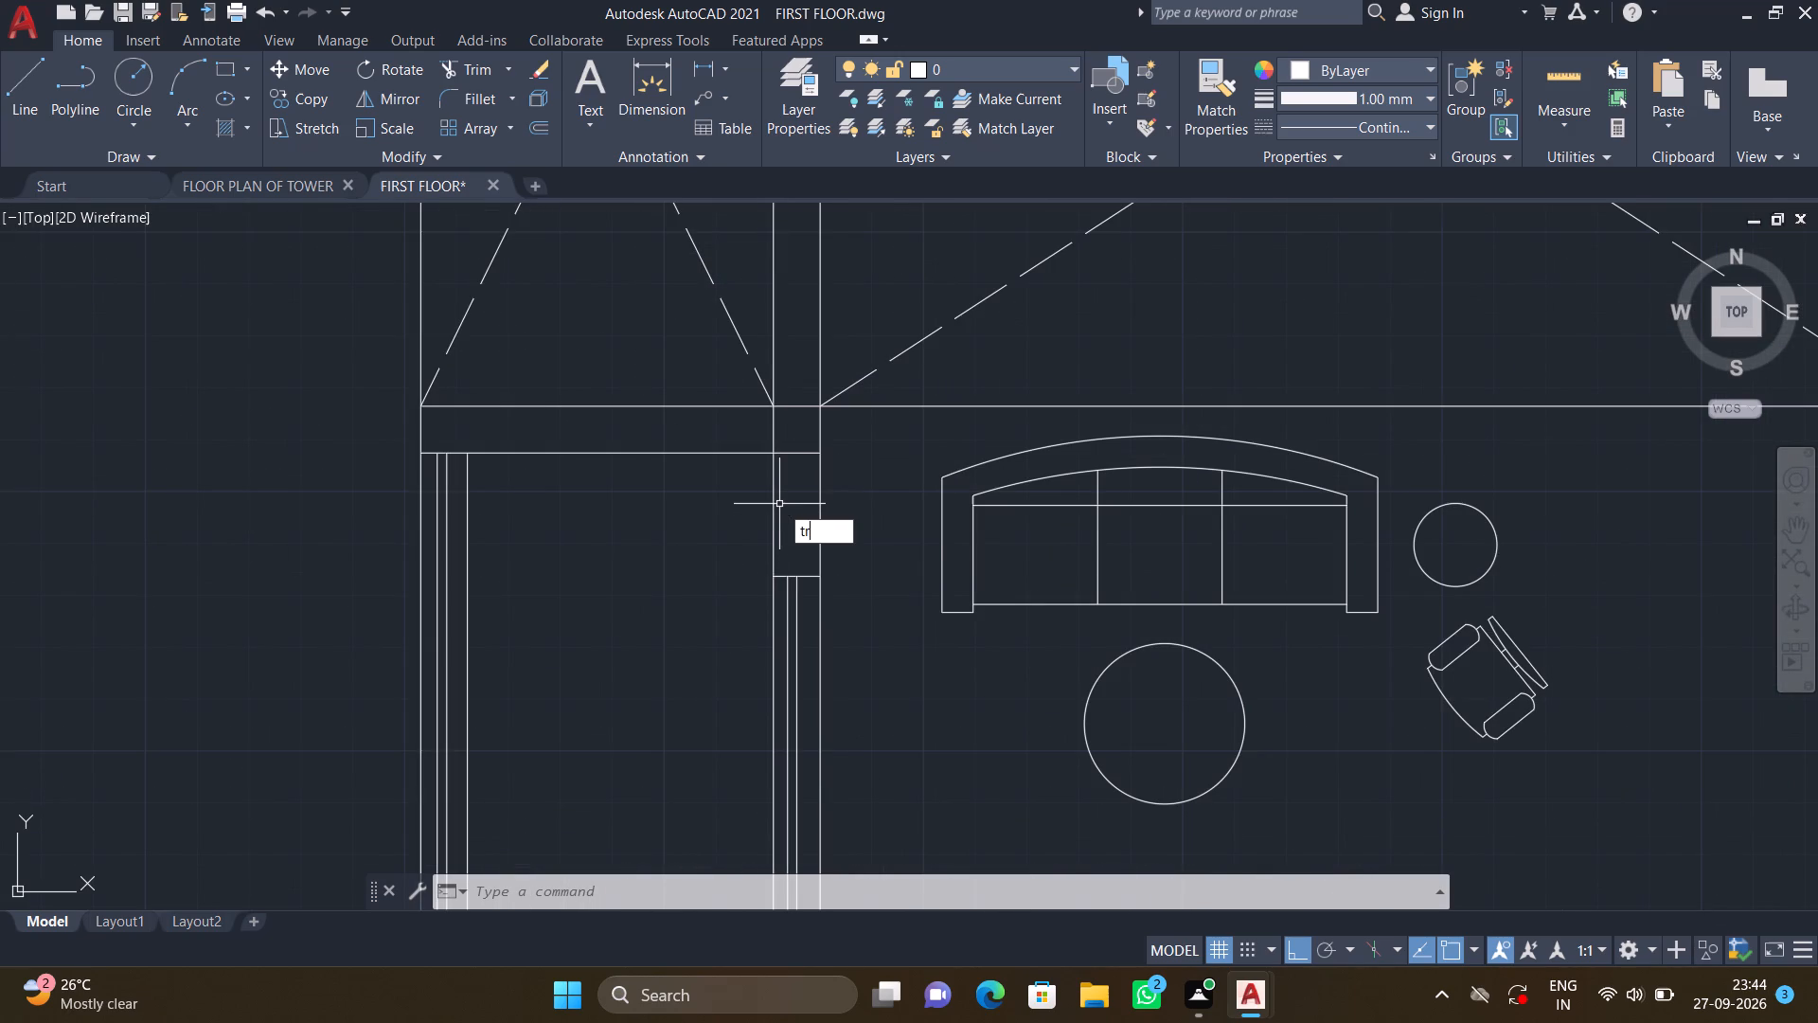
pyautogui.press('Return')
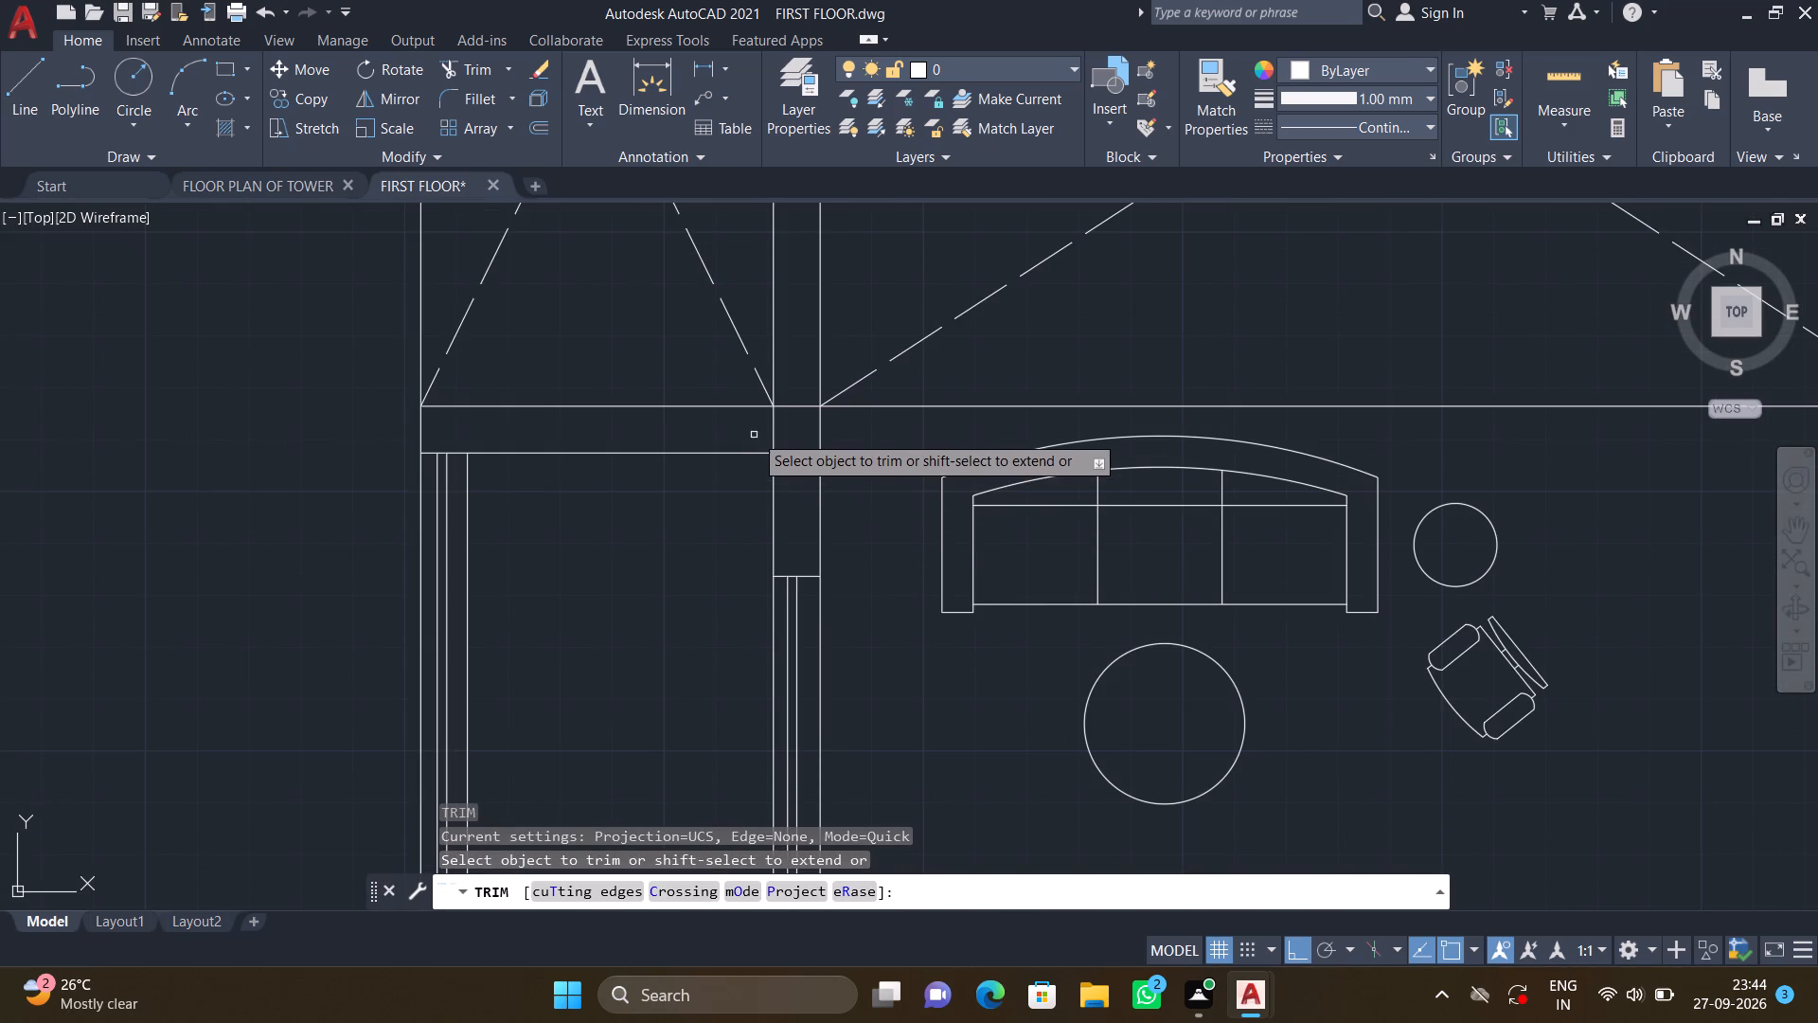
pyautogui.click(755, 432)
pyautogui.click(793, 438)
pyautogui.click(793, 448)
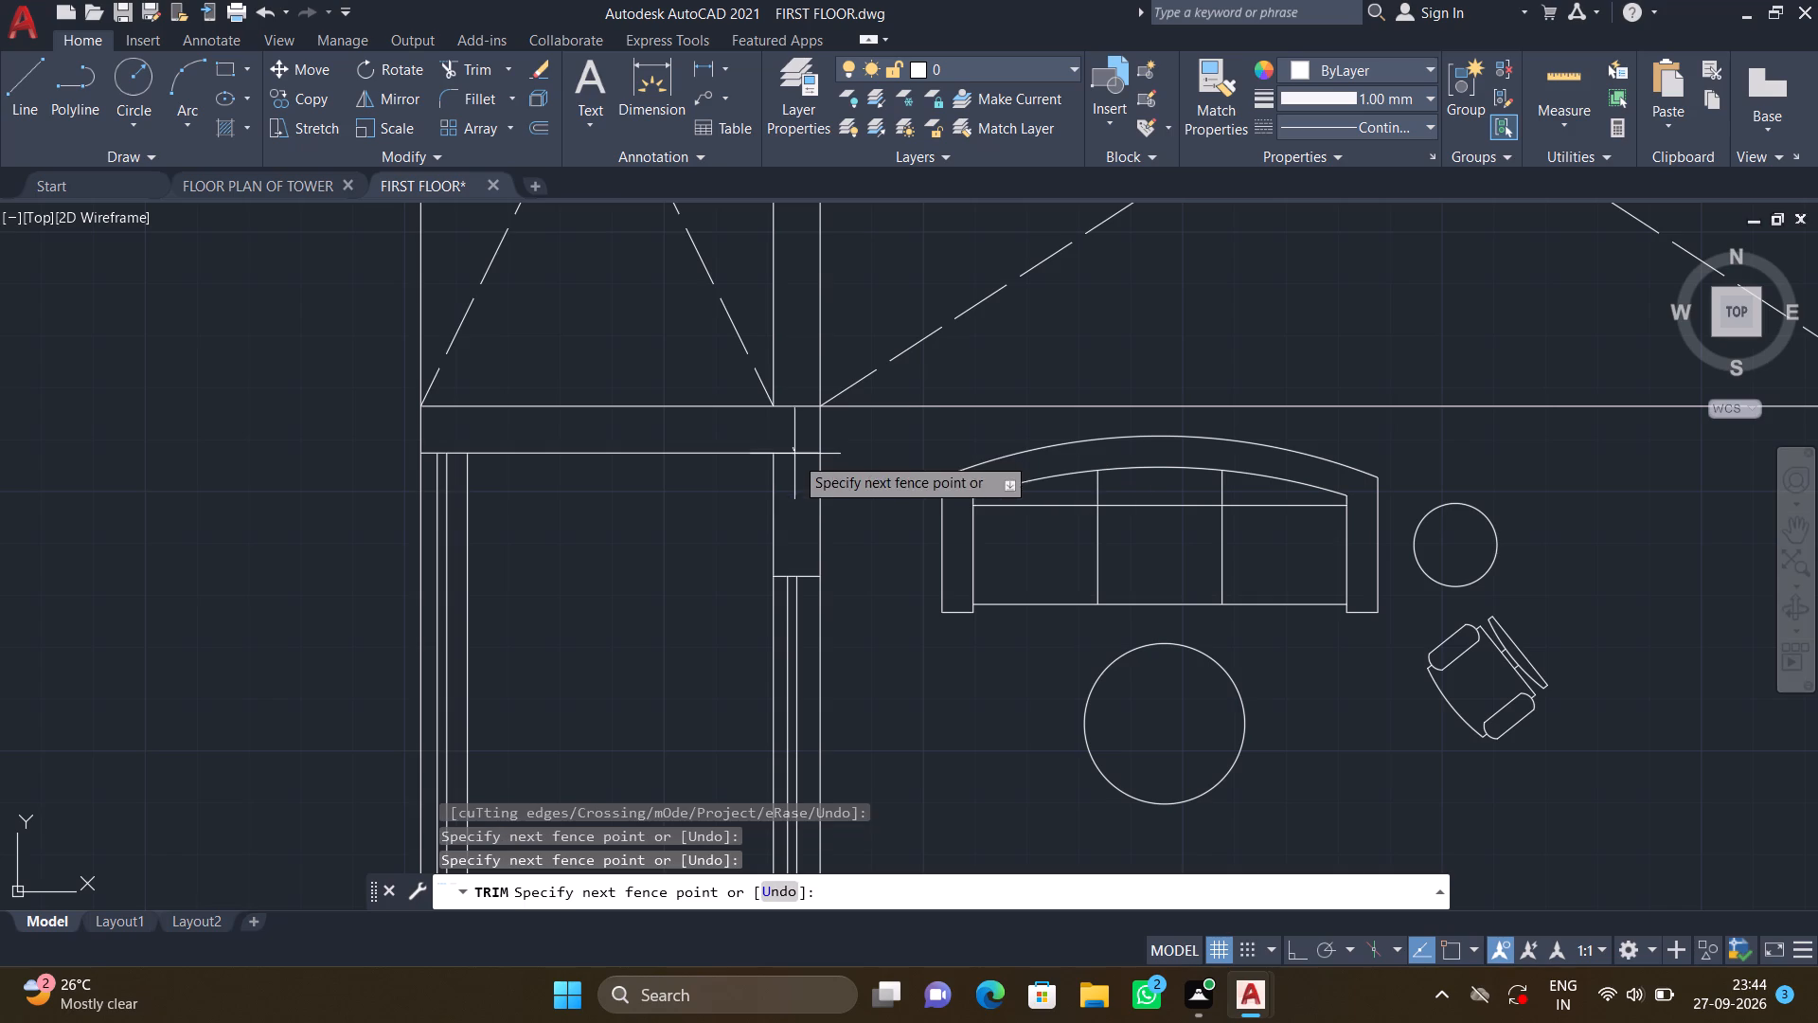
pyautogui.click(799, 476)
# Trim the double-door room's bottom line where it crosses the thickness of the adjoining bedroom-side wall.
pyautogui.scroll(-2, 812, 483)
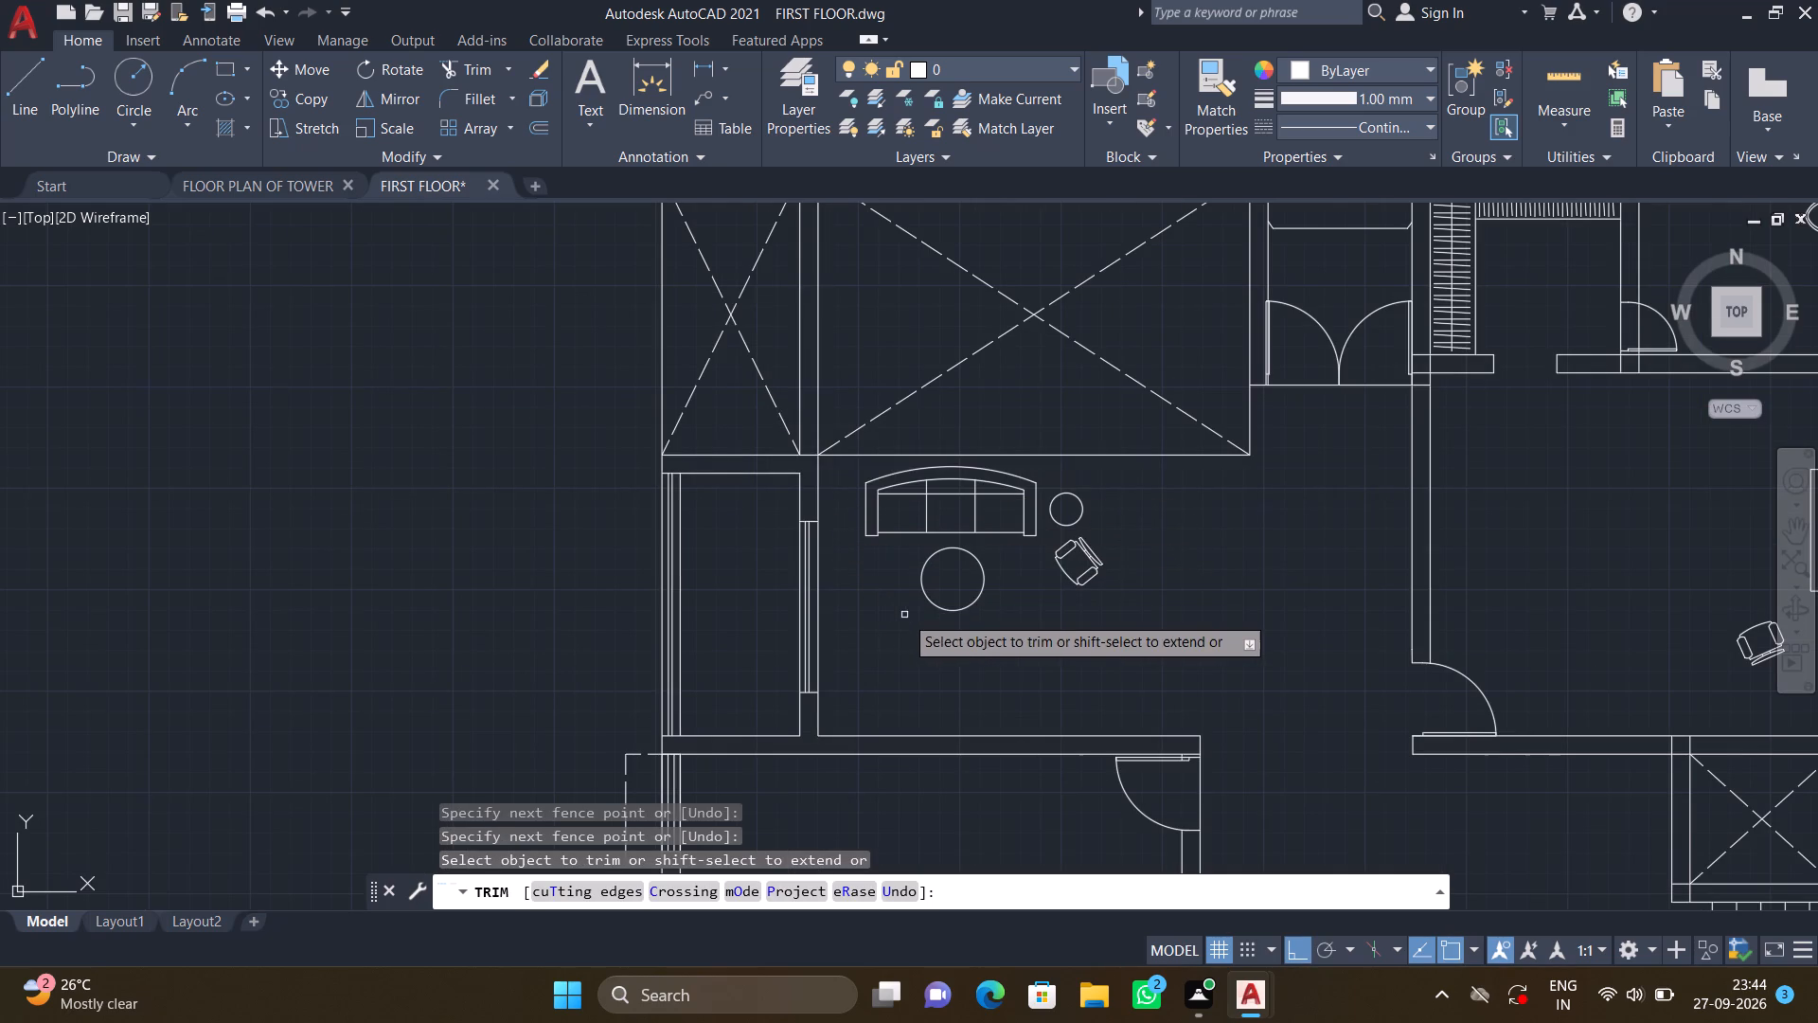
pyautogui.scroll(-1, 1023, 631)
pyautogui.moveTo(1174, 578); pyautogui.dragTo(970, 606, button='middle')
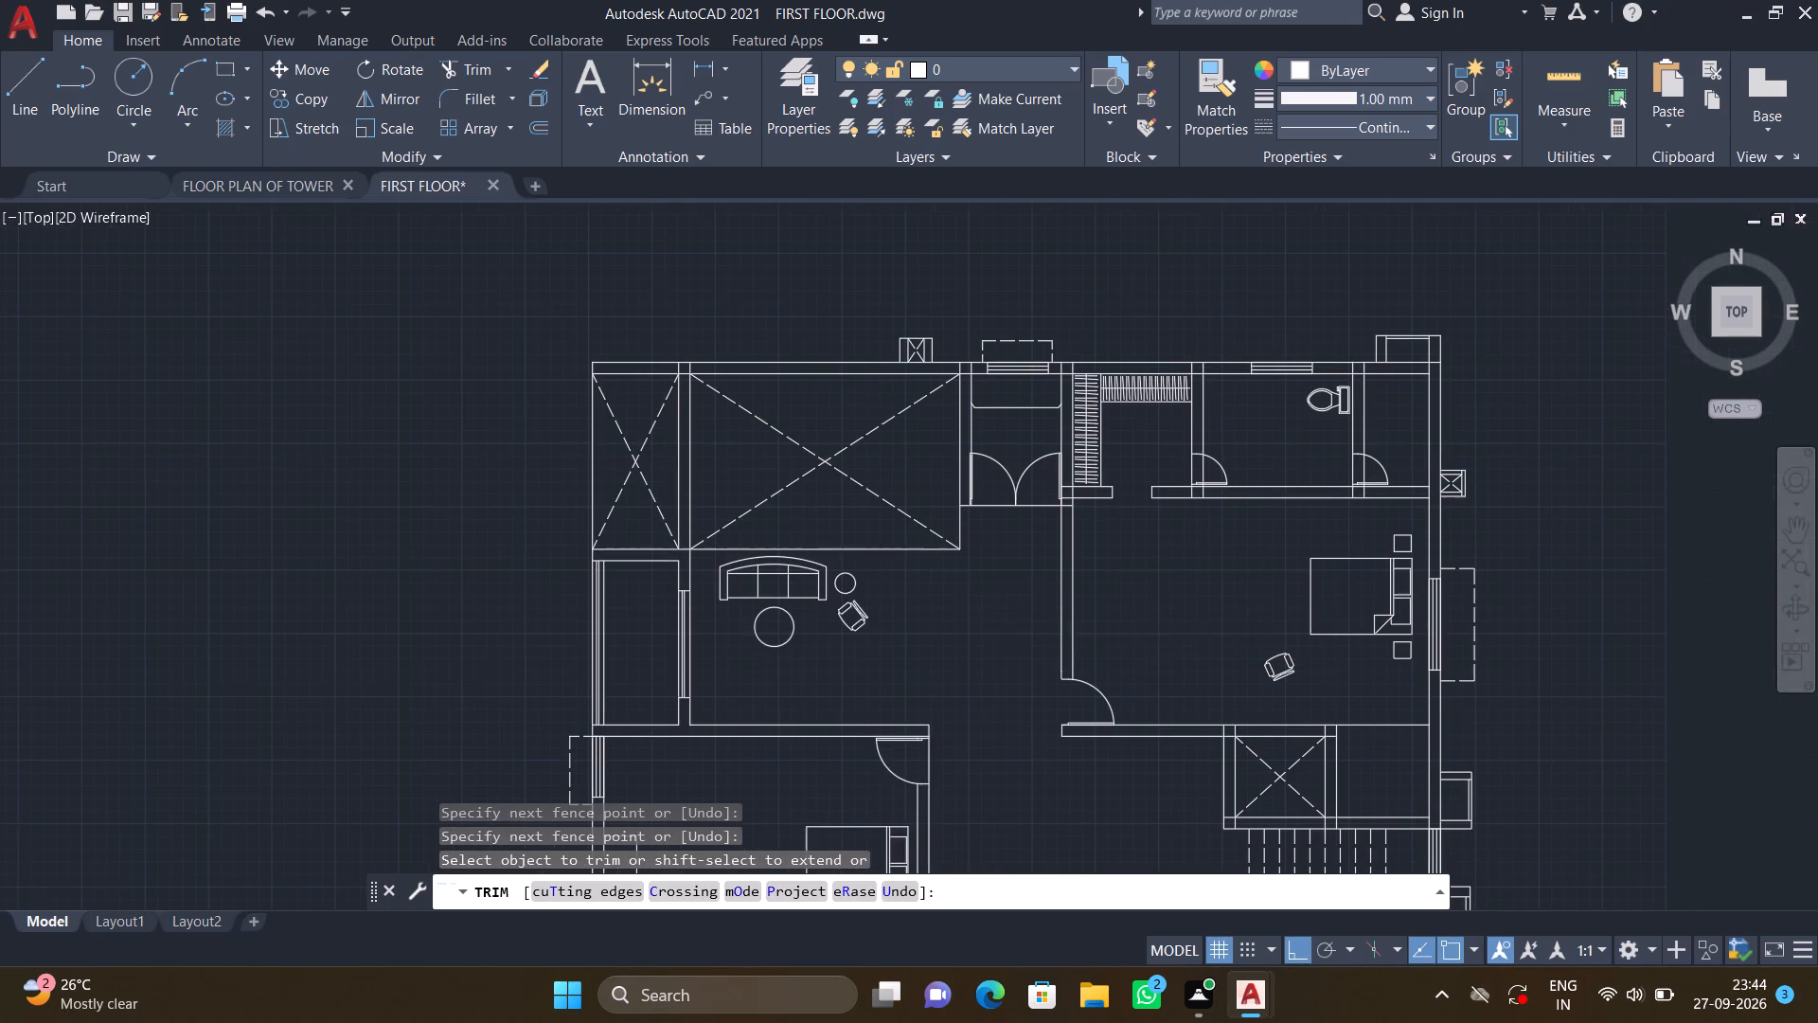
pyautogui.scroll(2, 1089, 536)
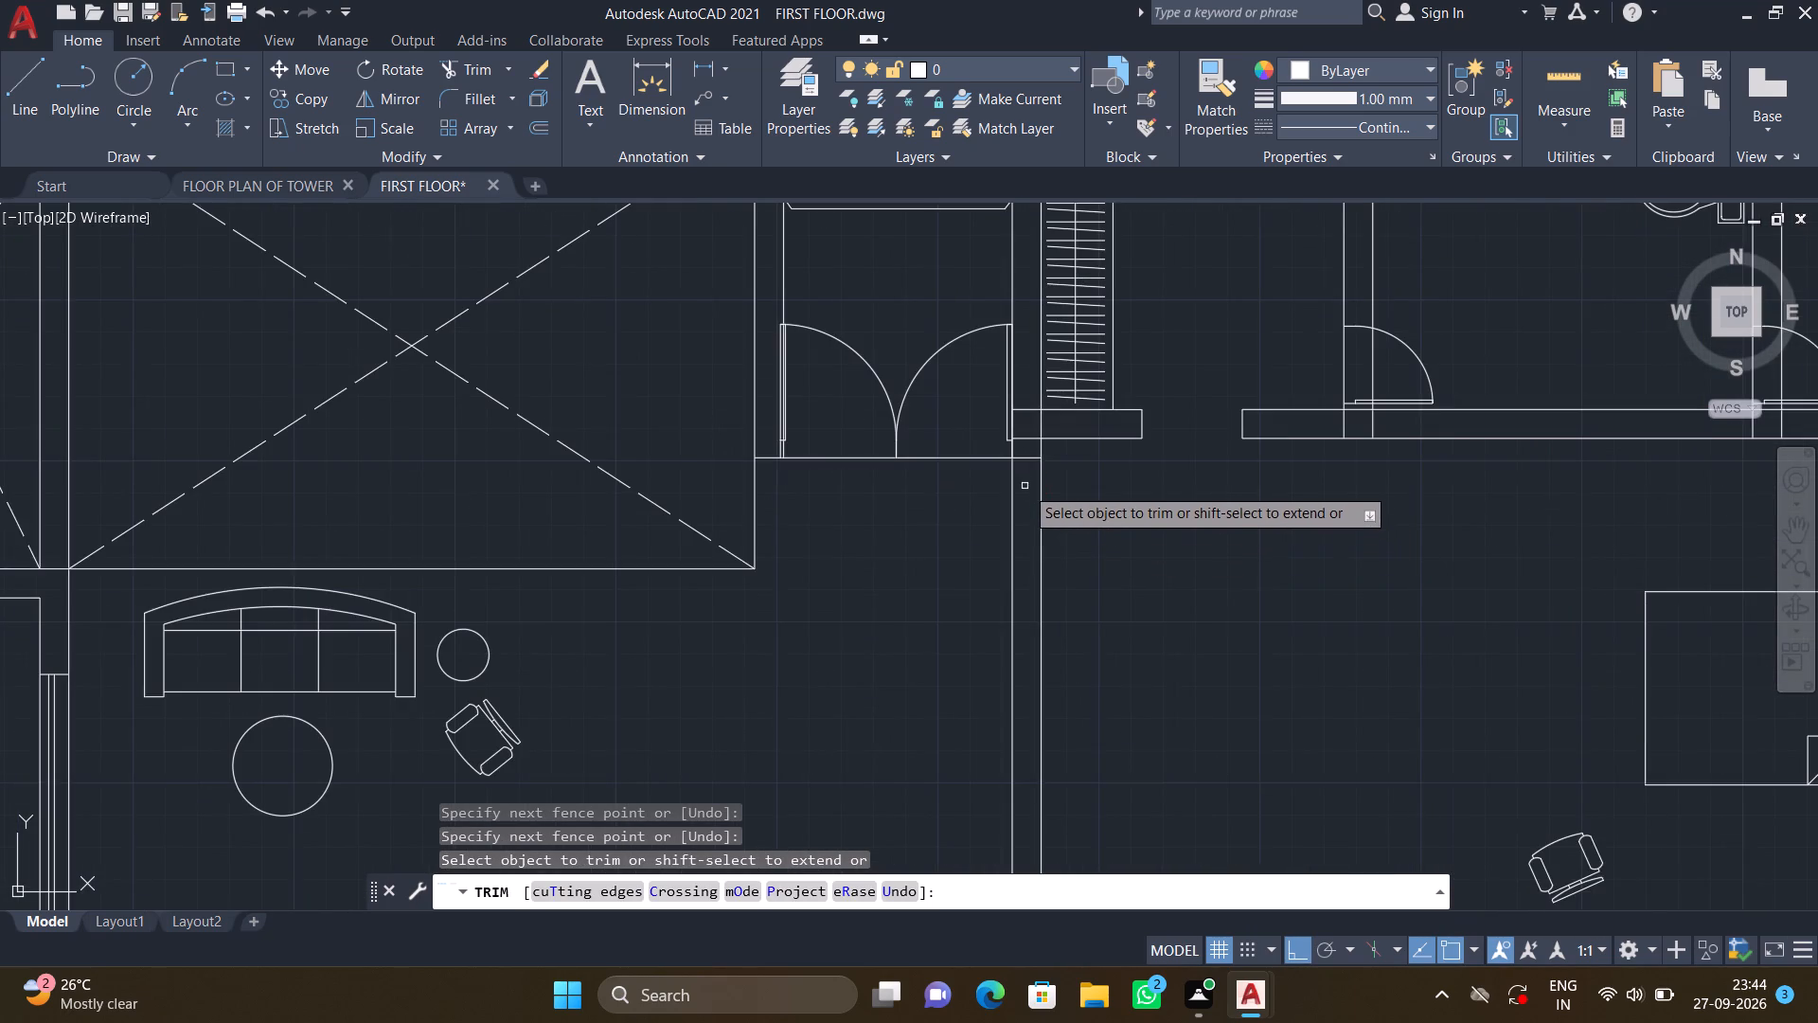
pyautogui.scroll(3, 1023, 474)
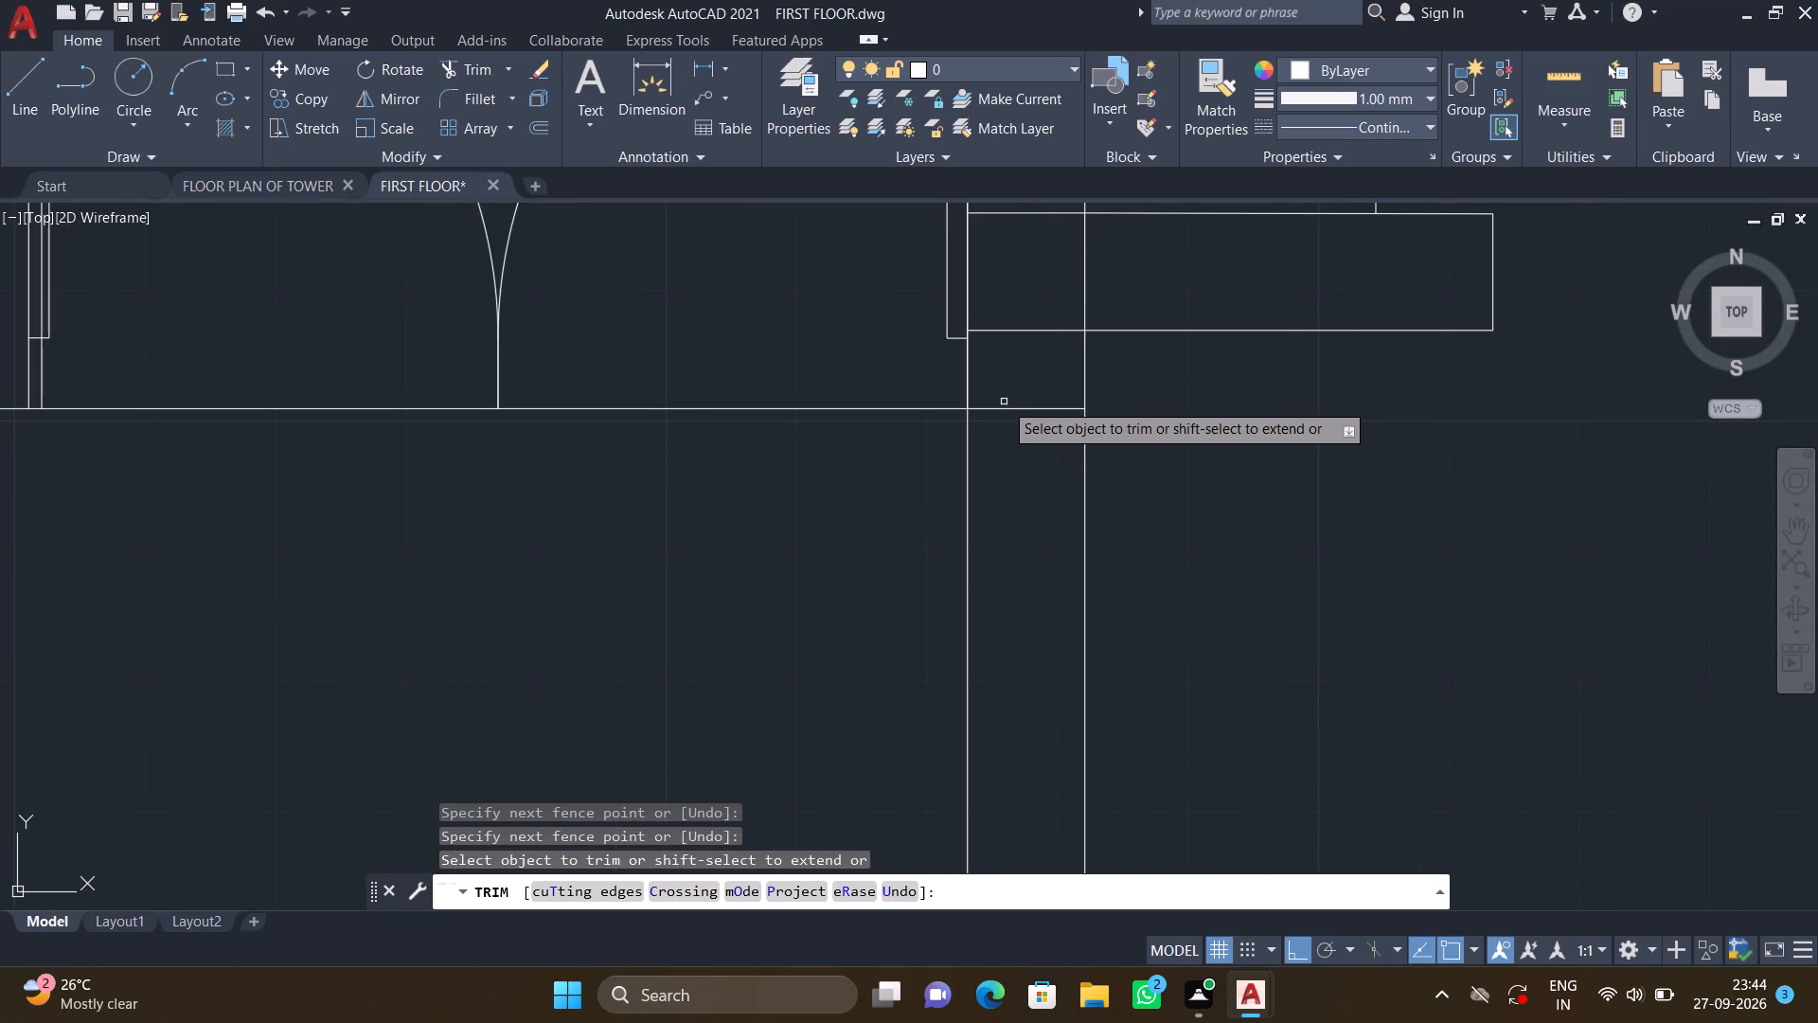
pyautogui.click(1004, 402)
pyautogui.click(1007, 418)
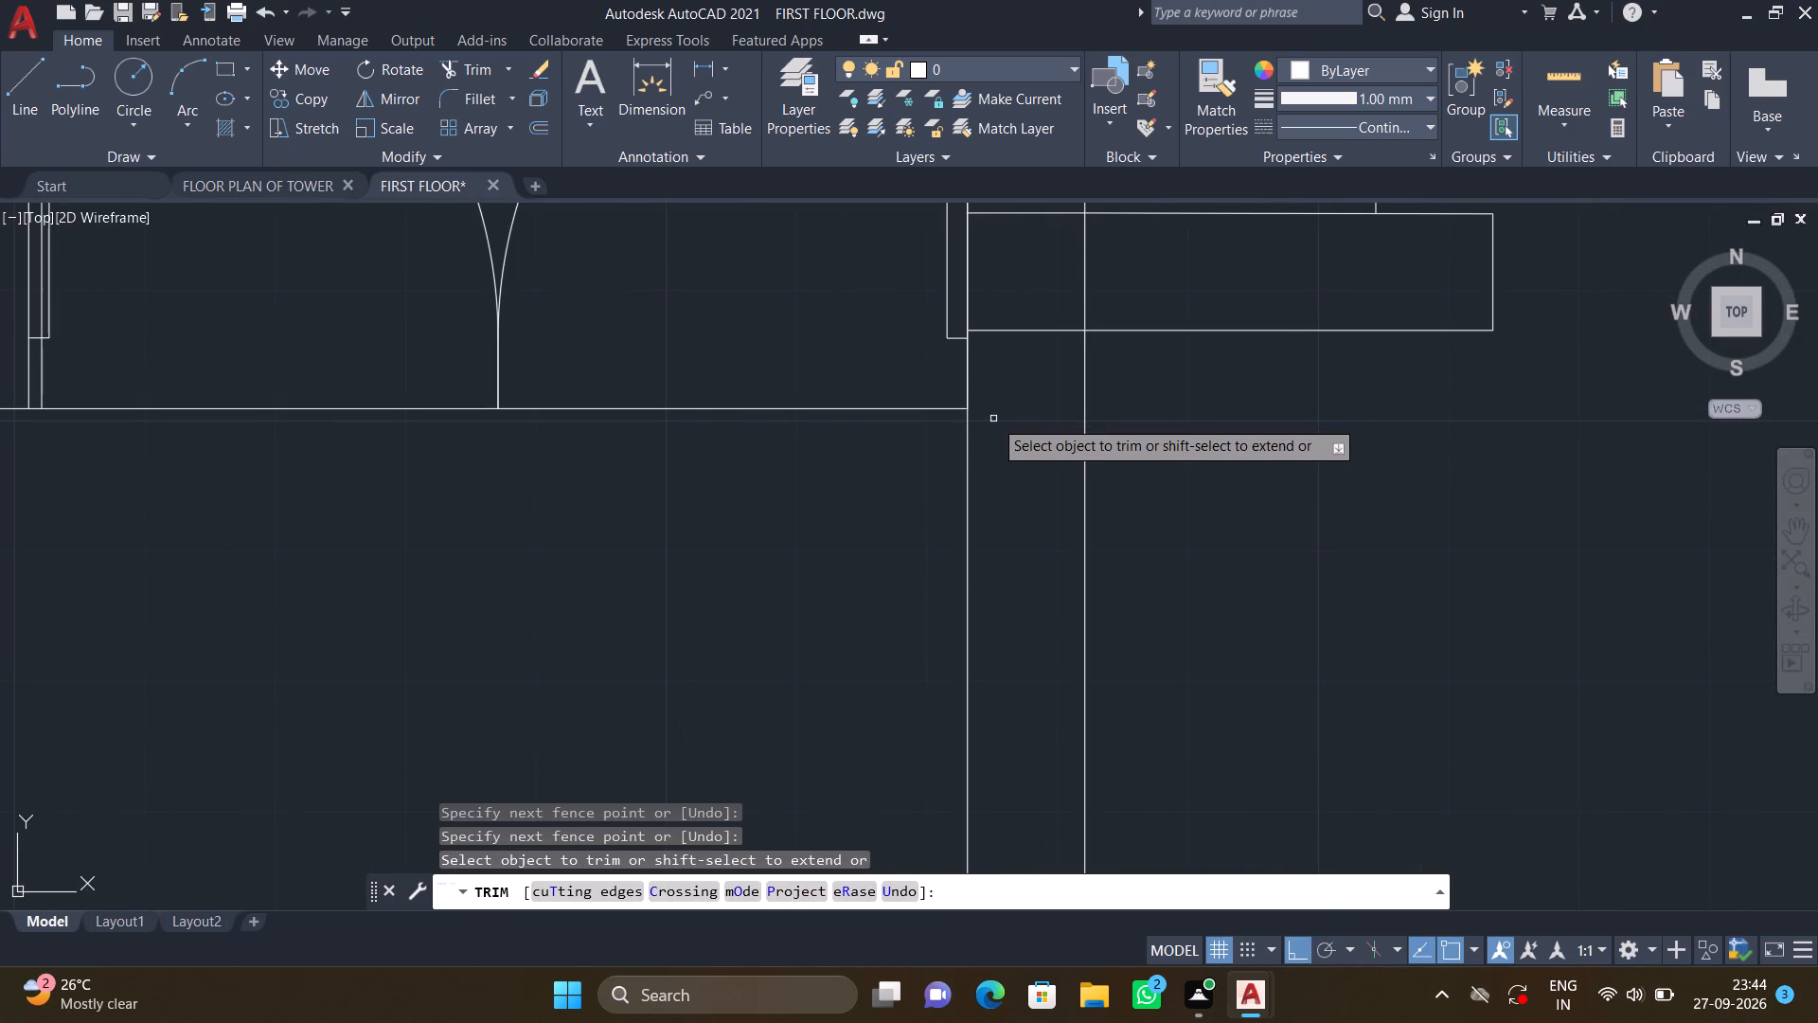
# Trim the crossing lines where the short wall below the vertical wardrobe meets the double-door room's side wall.
pyautogui.scroll(-1, 993, 419)
pyautogui.moveTo(985, 425); pyautogui.dragTo(961, 526, button='middle')
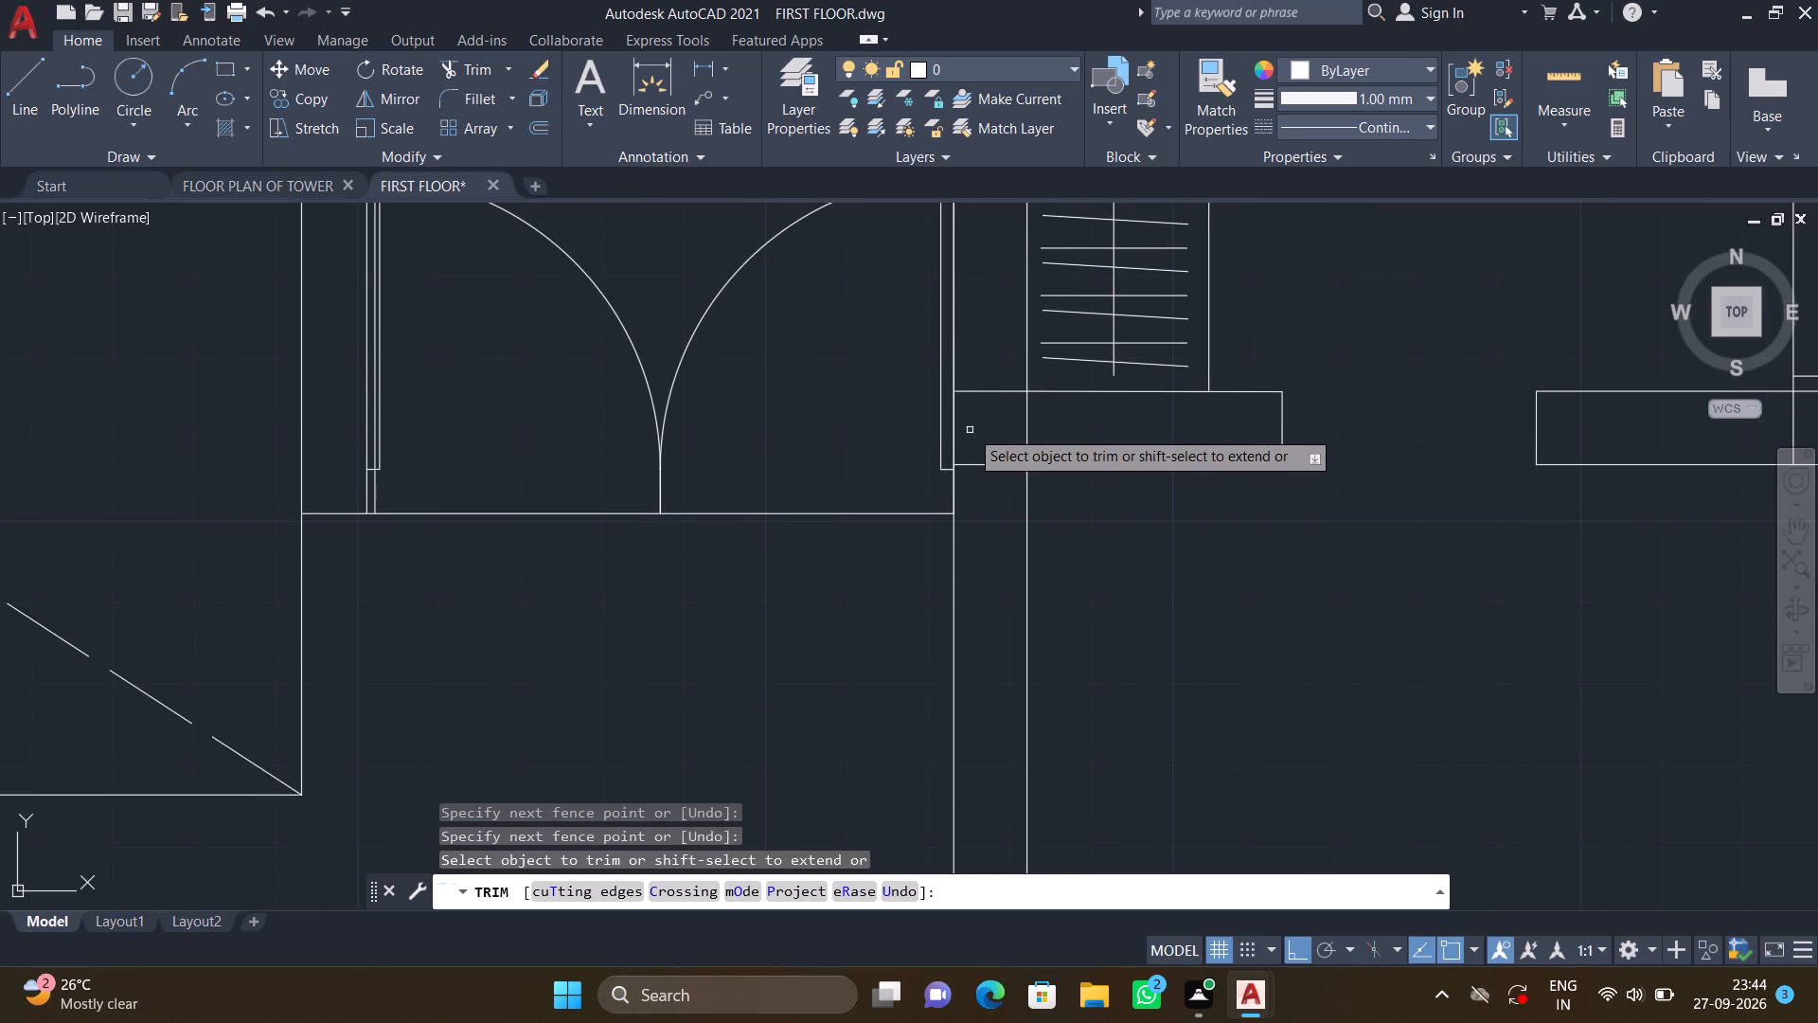
pyautogui.click(961, 374)
pyautogui.click(990, 501)
pyautogui.click(994, 430)
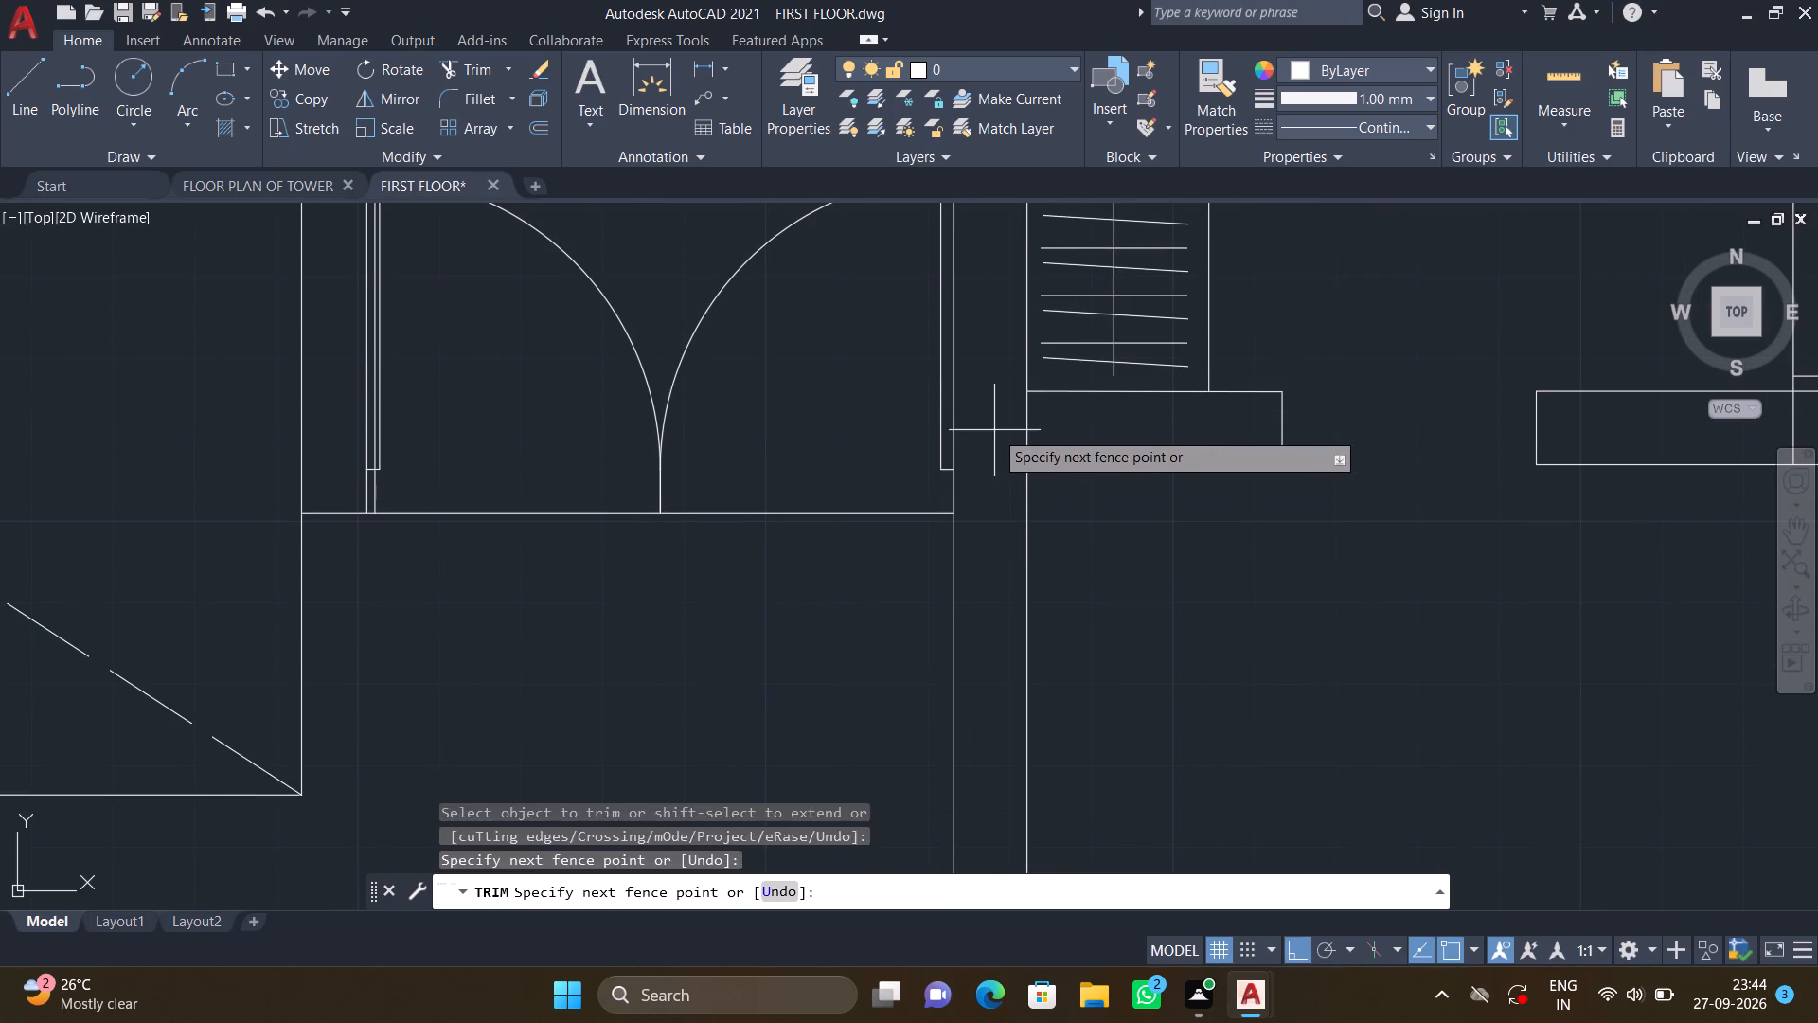
pyautogui.click(1029, 425)
# Trim the overlapping lines where the wall between the large crossed void and the double-door room meets the top exterior wall.
pyautogui.scroll(-2, 1030, 427)
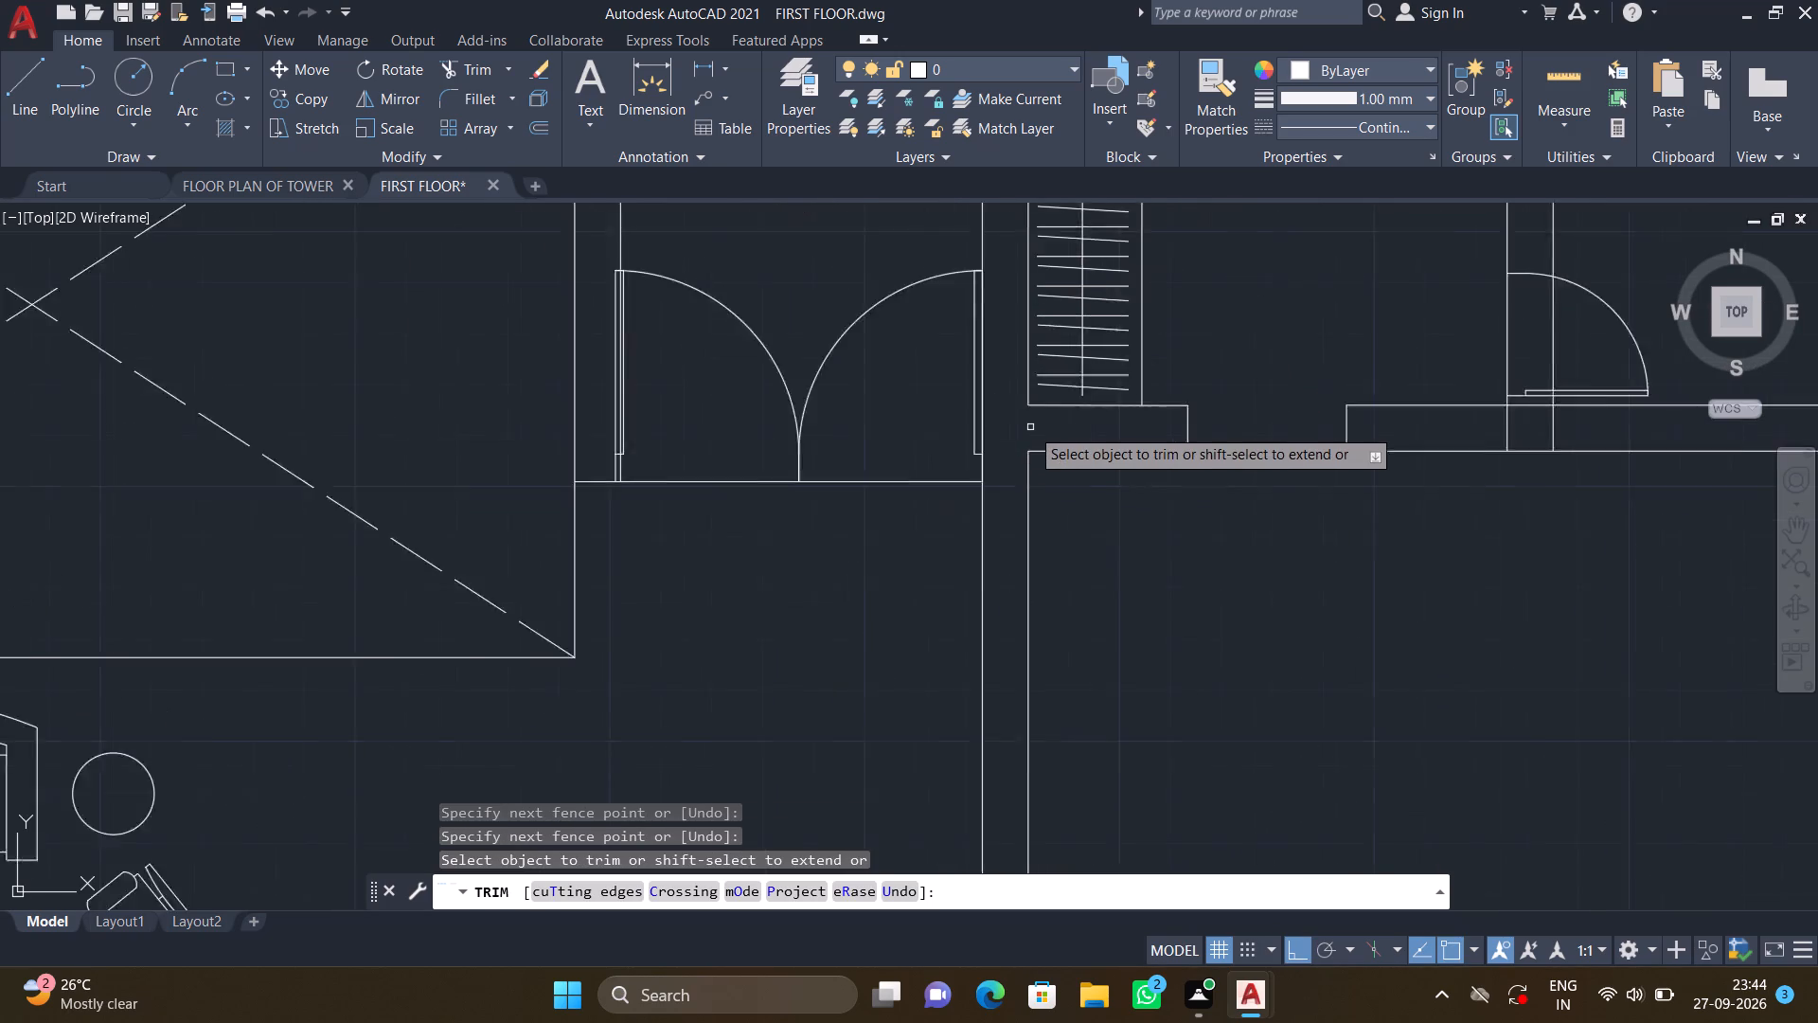
pyautogui.scroll(-1, 1030, 427)
pyautogui.moveTo(1113, 624); pyautogui.dragTo(986, 733, button='middle')
pyautogui.scroll(3, 717, 353)
pyautogui.click(666, 322)
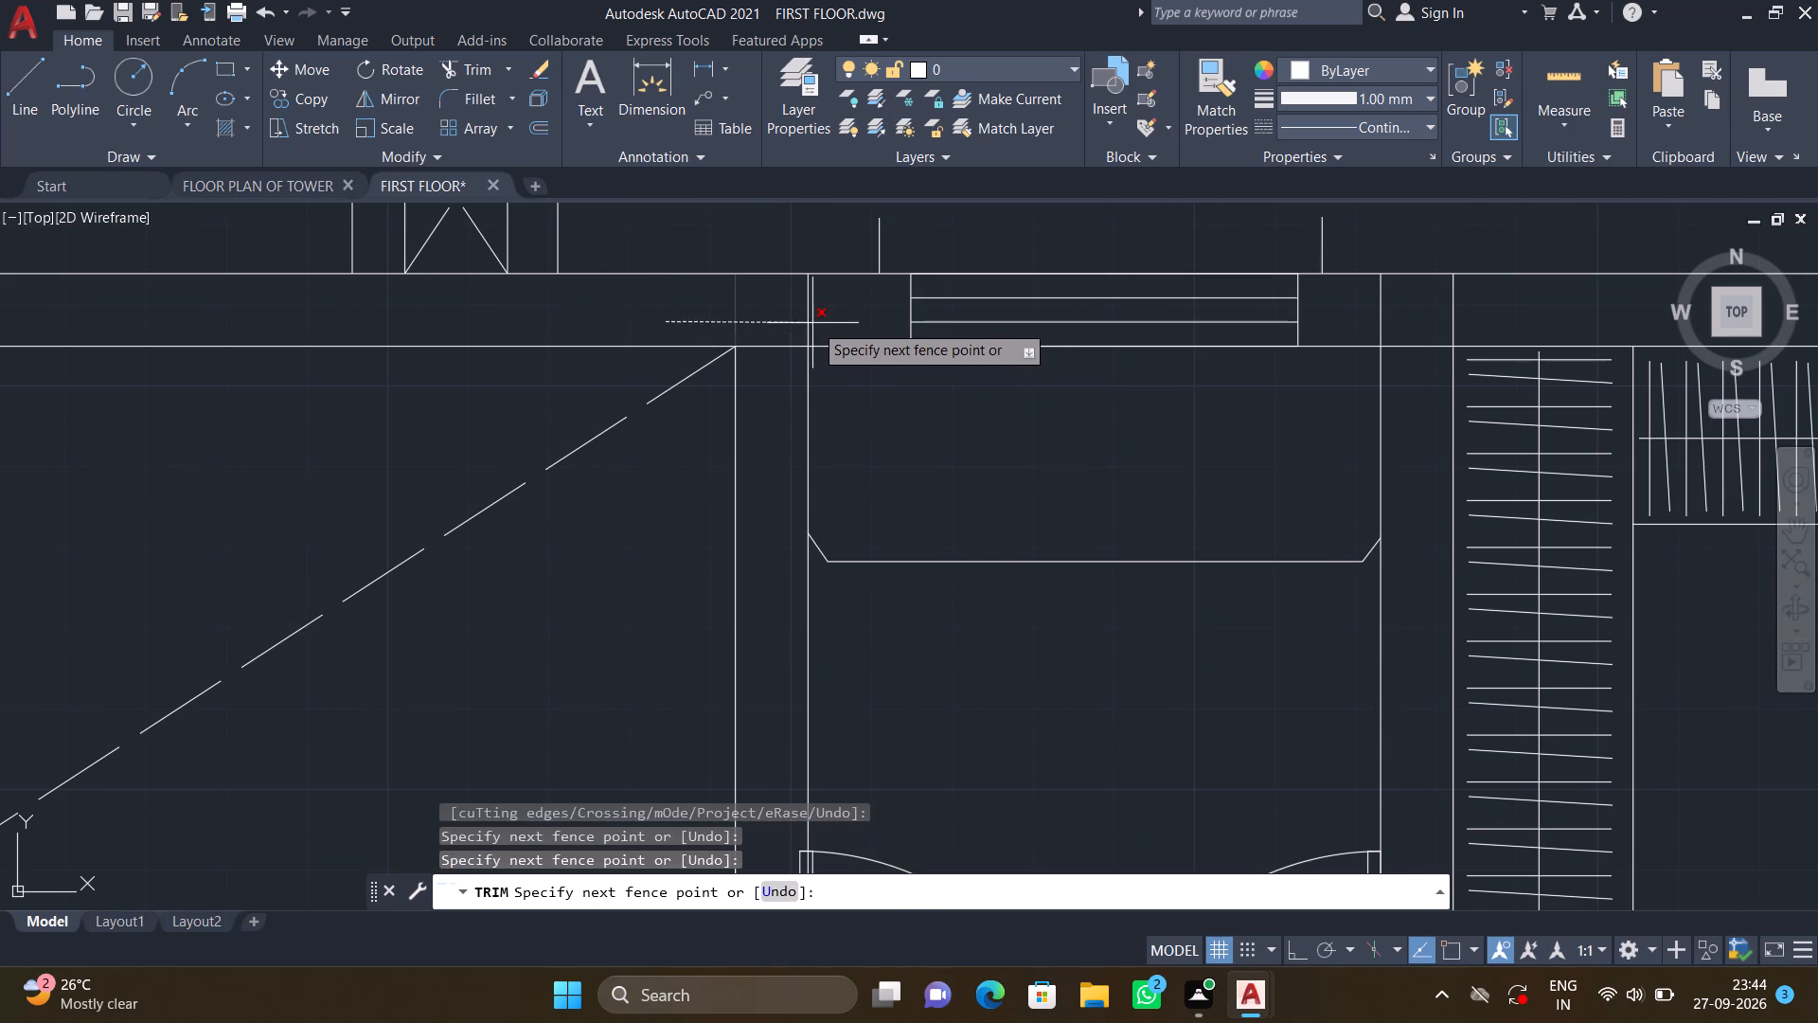
pyautogui.click(834, 317)
pyautogui.click(770, 326)
pyautogui.click(783, 375)
# Trim the overlapping lines where the wall between the two crossed void areas meets the top exterior wall.
pyautogui.scroll(-3, 684, 375)
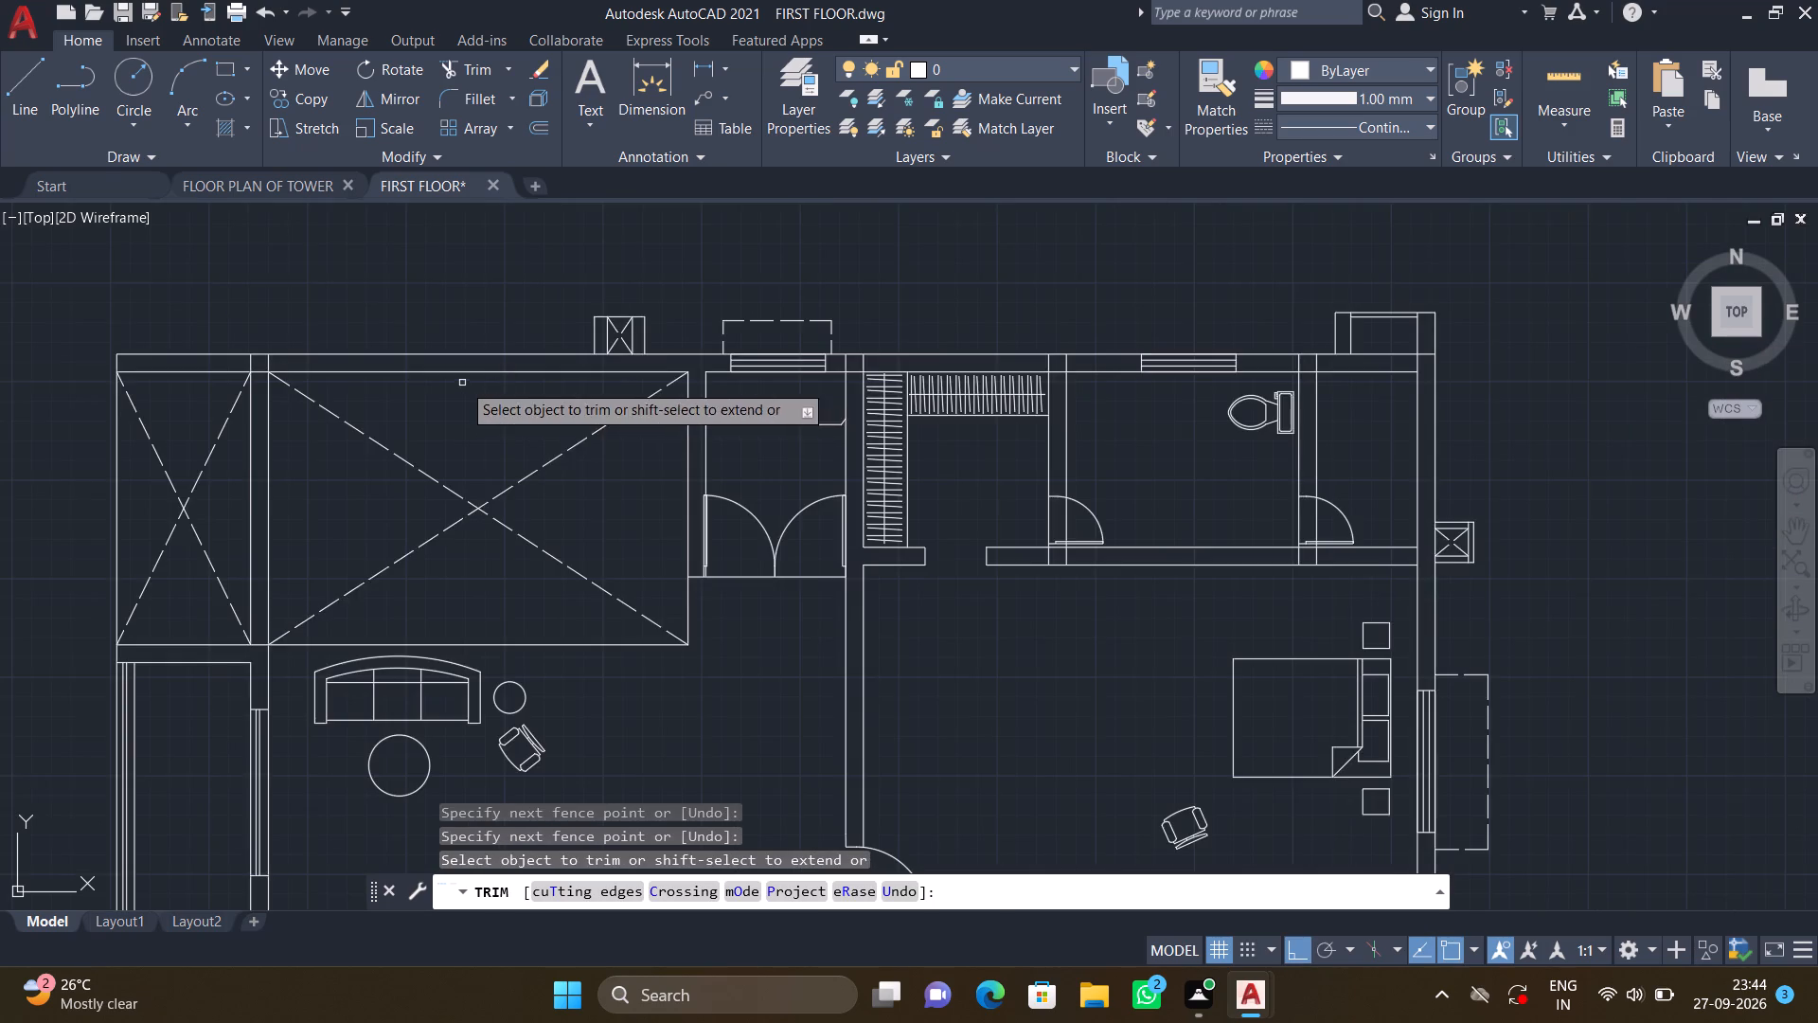
pyautogui.moveTo(486, 395); pyautogui.dragTo(679, 390, button='middle')
pyautogui.scroll(3, 427, 365)
pyautogui.moveTo(435, 348); pyautogui.dragTo(439, 348)
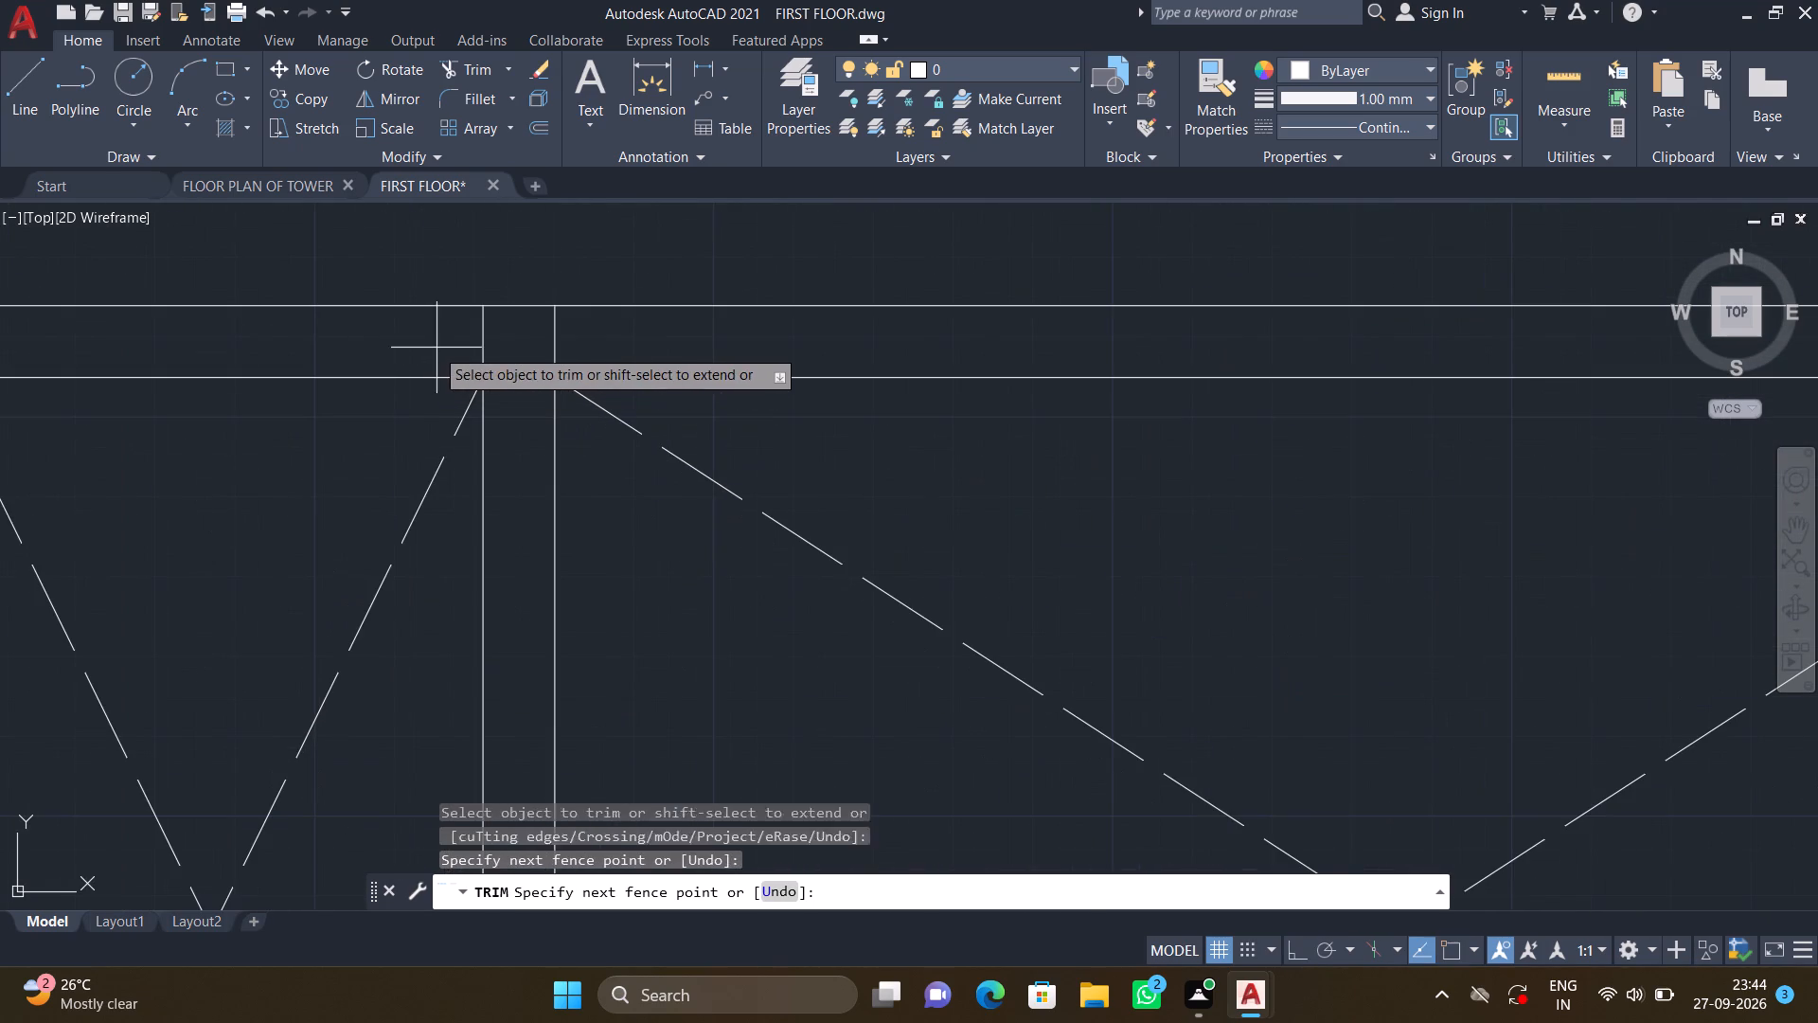
pyautogui.moveTo(439, 348); pyautogui.dragTo(446, 348)
pyautogui.click(564, 340)
pyautogui.moveTo(515, 347); pyautogui.dragTo(520, 363)
pyautogui.click(518, 419)
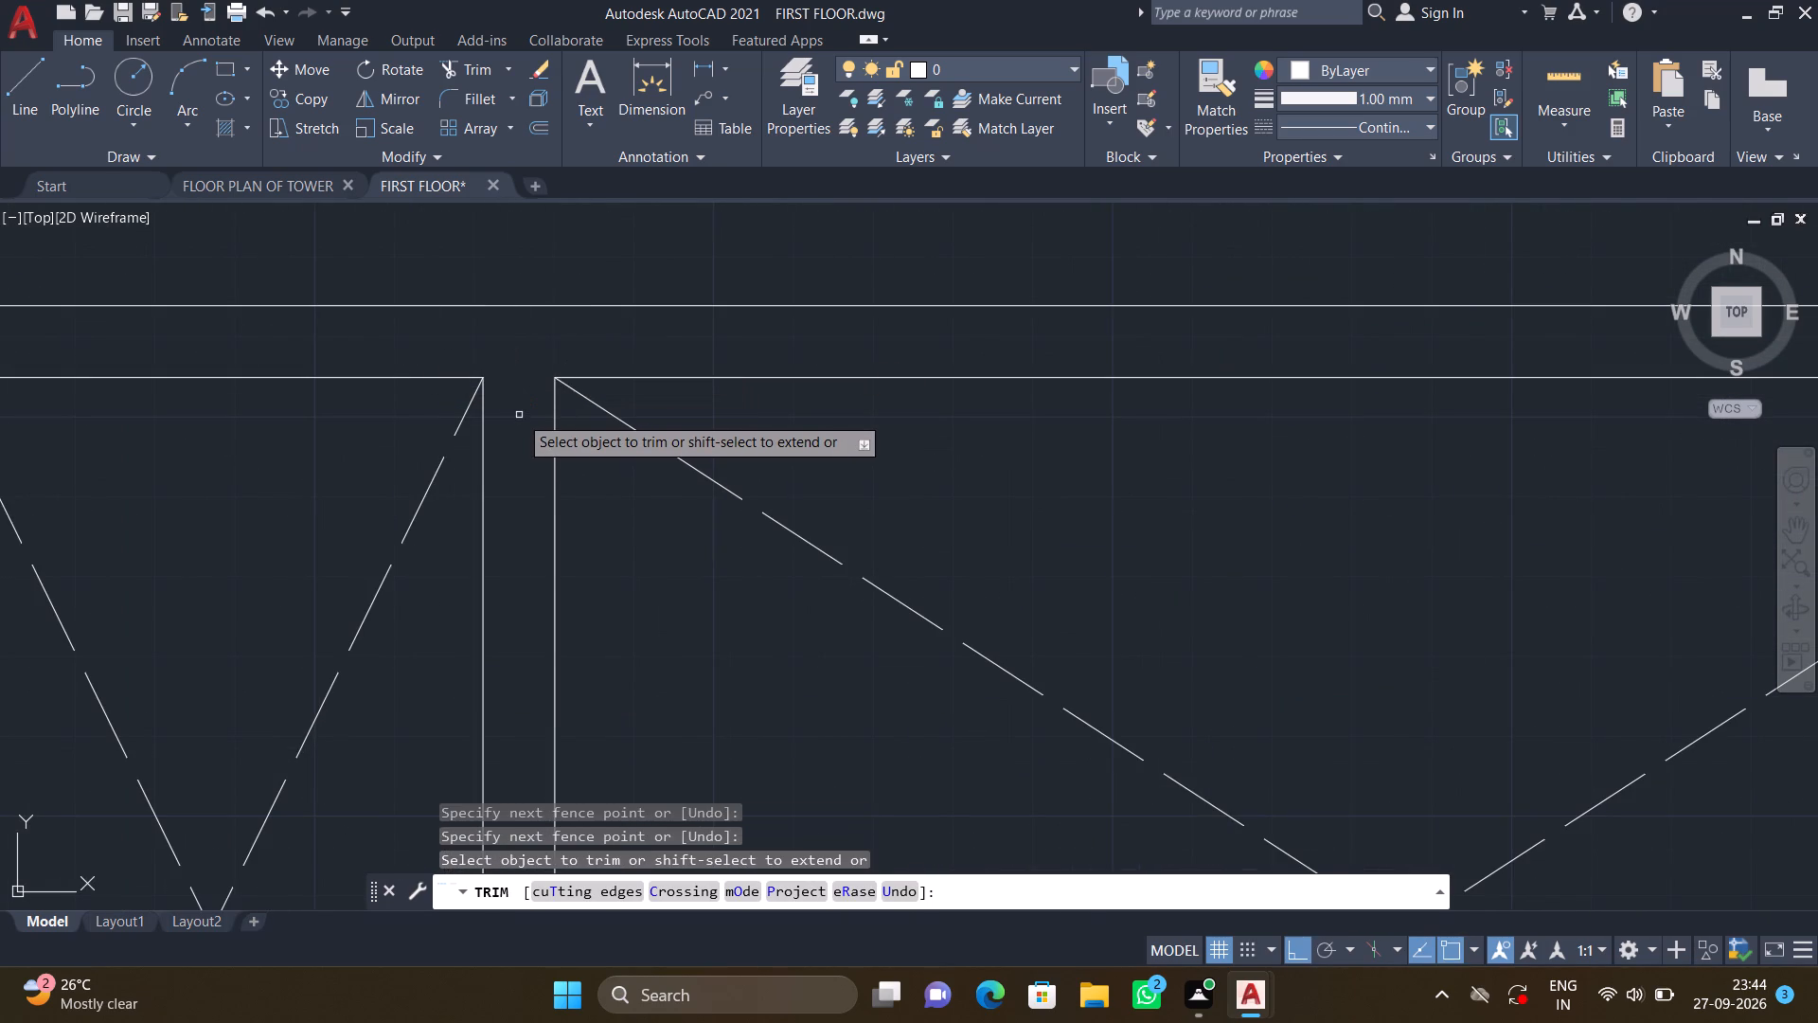
pyautogui.scroll(-3, 733, 422)
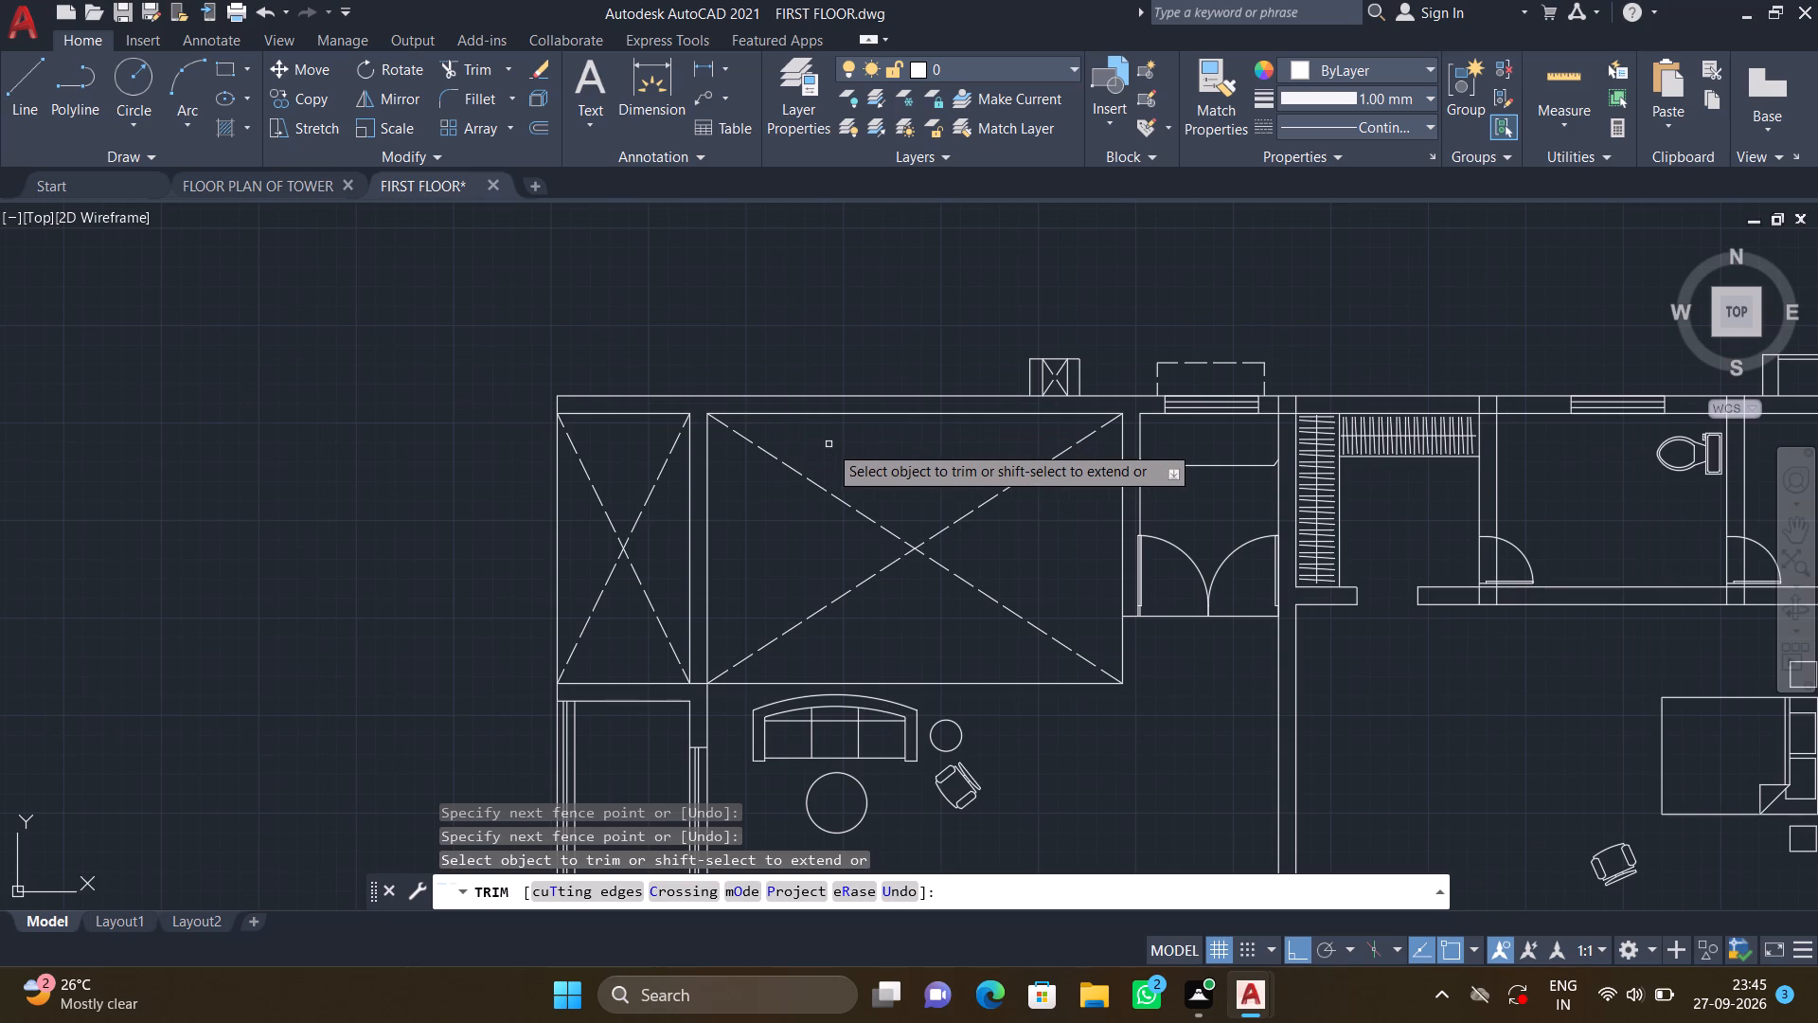
pyautogui.press('Escape')
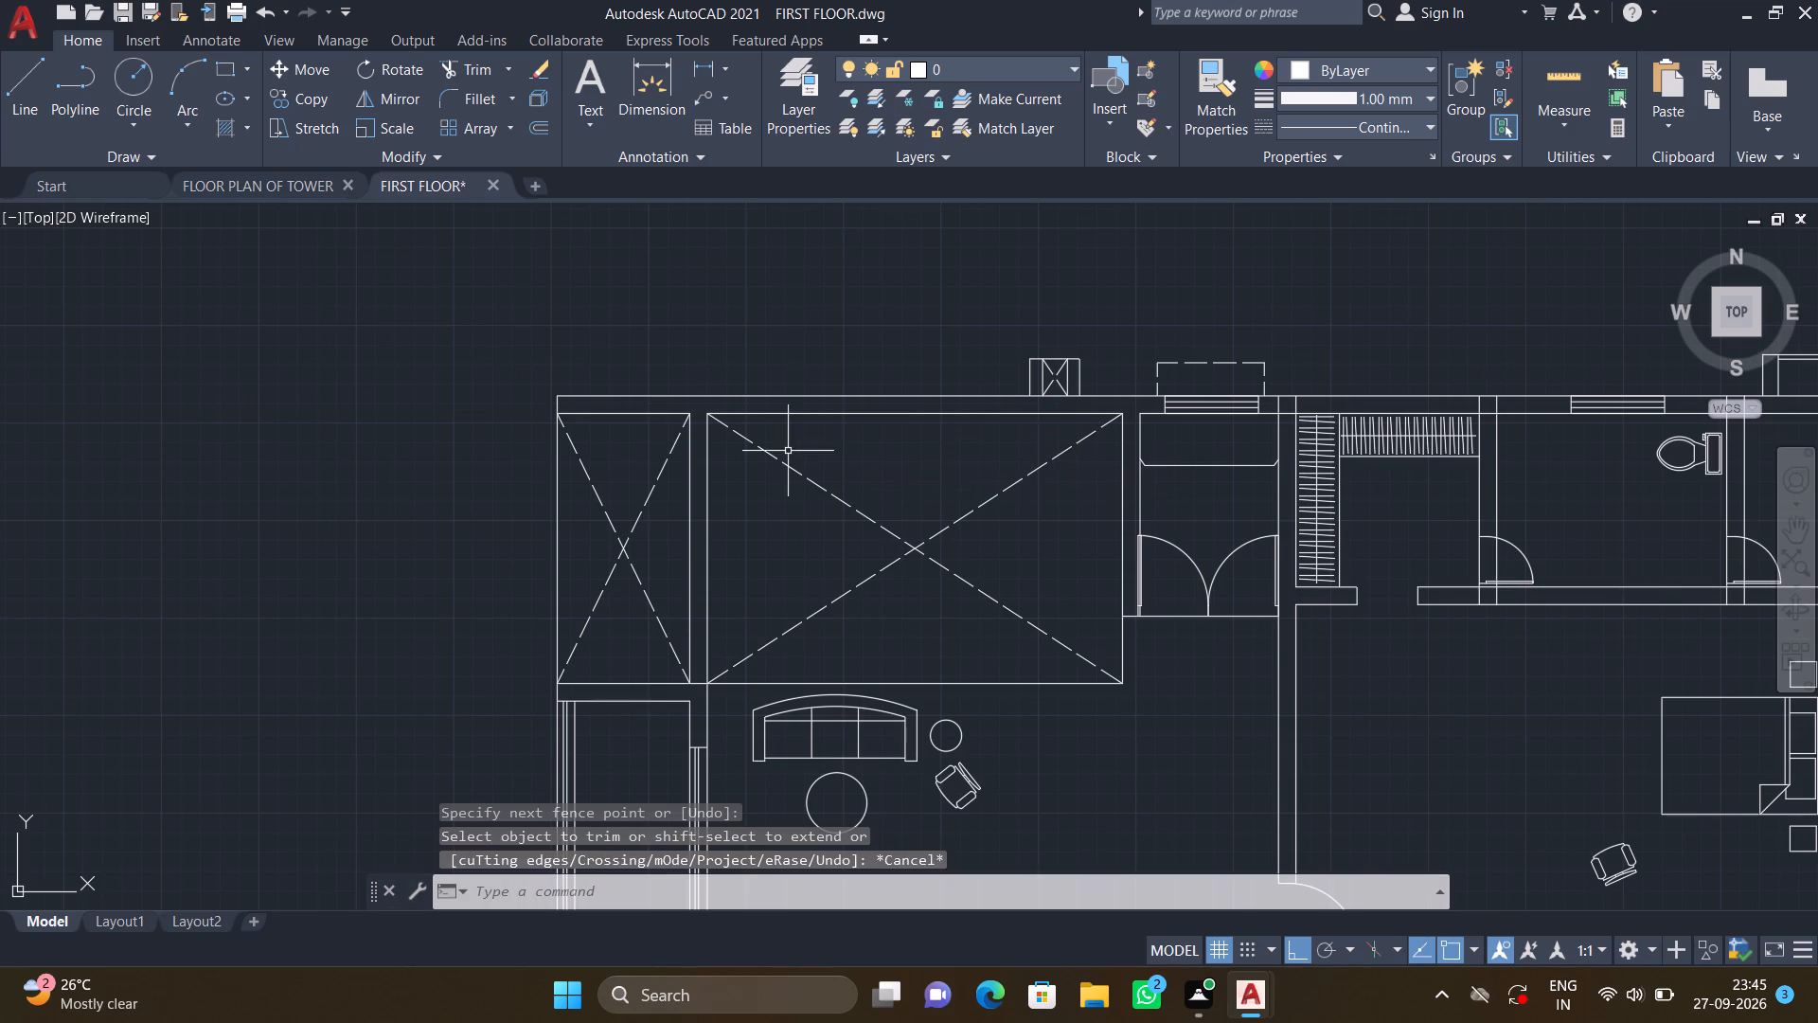
# Extend the top exterior wall's inner line above the small crossed void across the thickness of the dividing wall.
pyautogui.press('e')
pyautogui.press('x')
pyautogui.press('Return')
pyautogui.scroll(3, 695, 427)
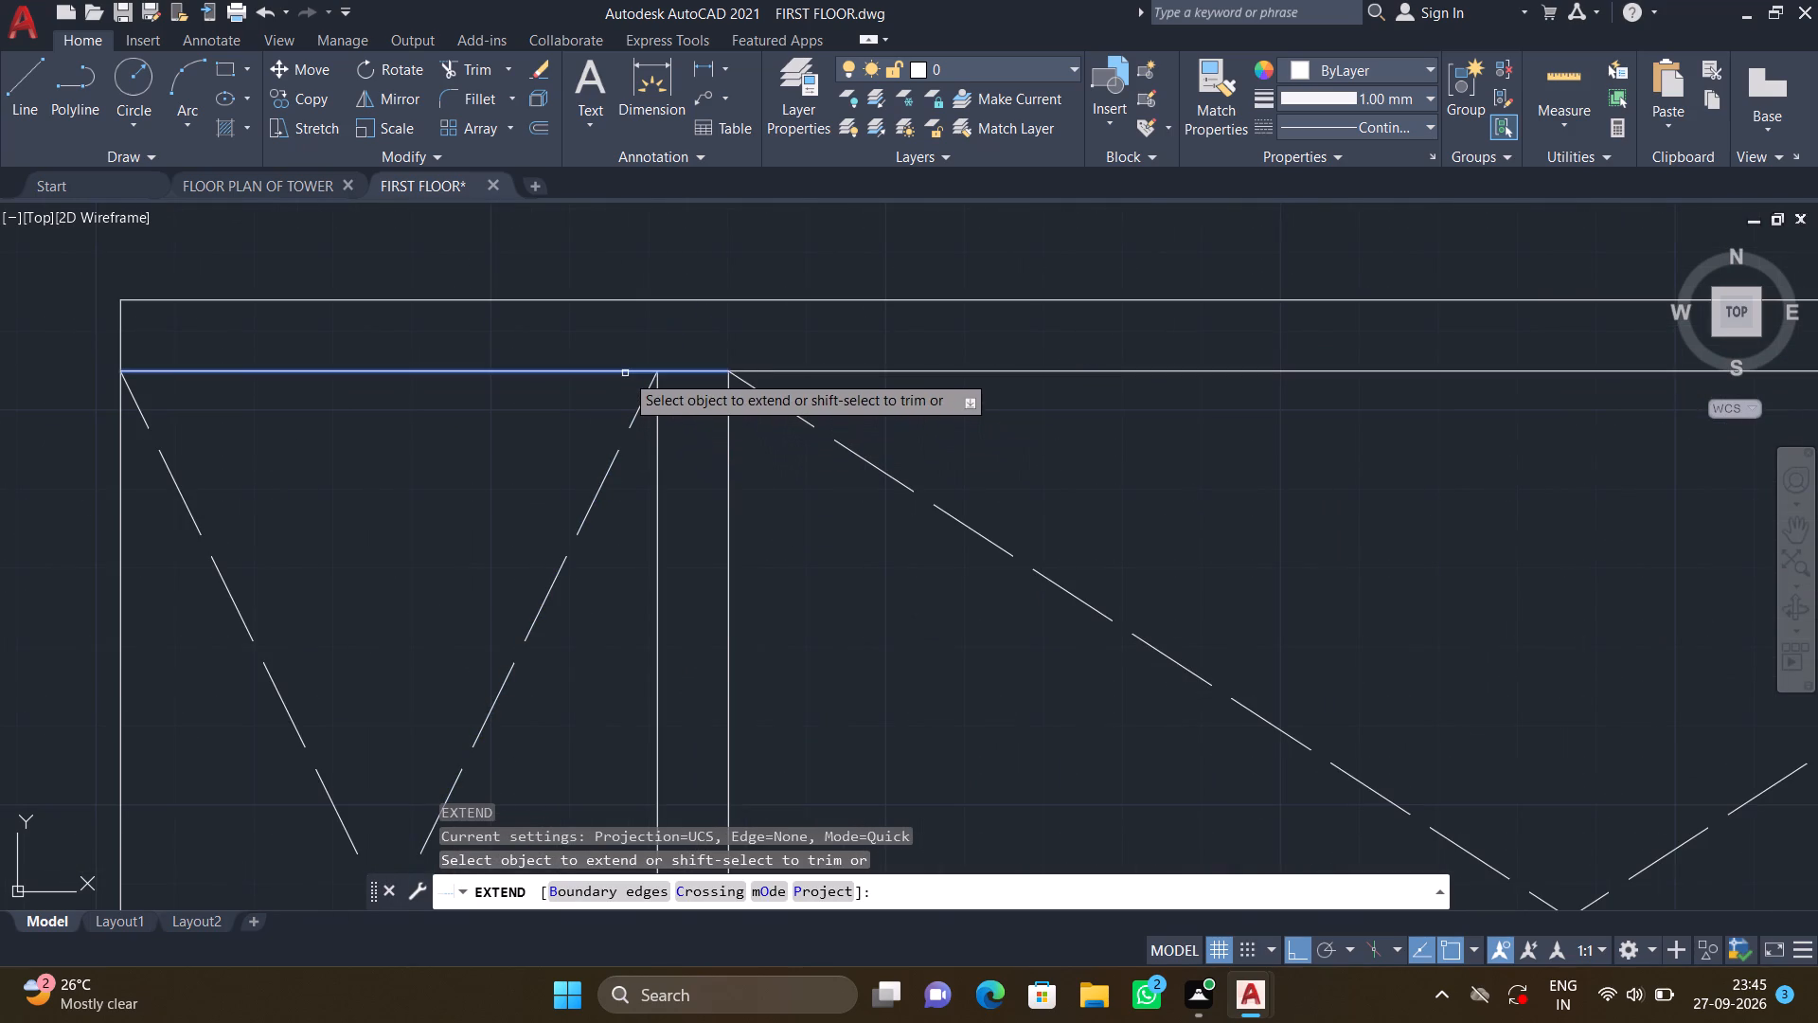
pyautogui.click(625, 373)
pyautogui.press('Return')
# Trim the overlapping lines where the wall between the double-door room and the wardrobe meets the top exterior wall.
pyautogui.scroll(-4, 934, 542)
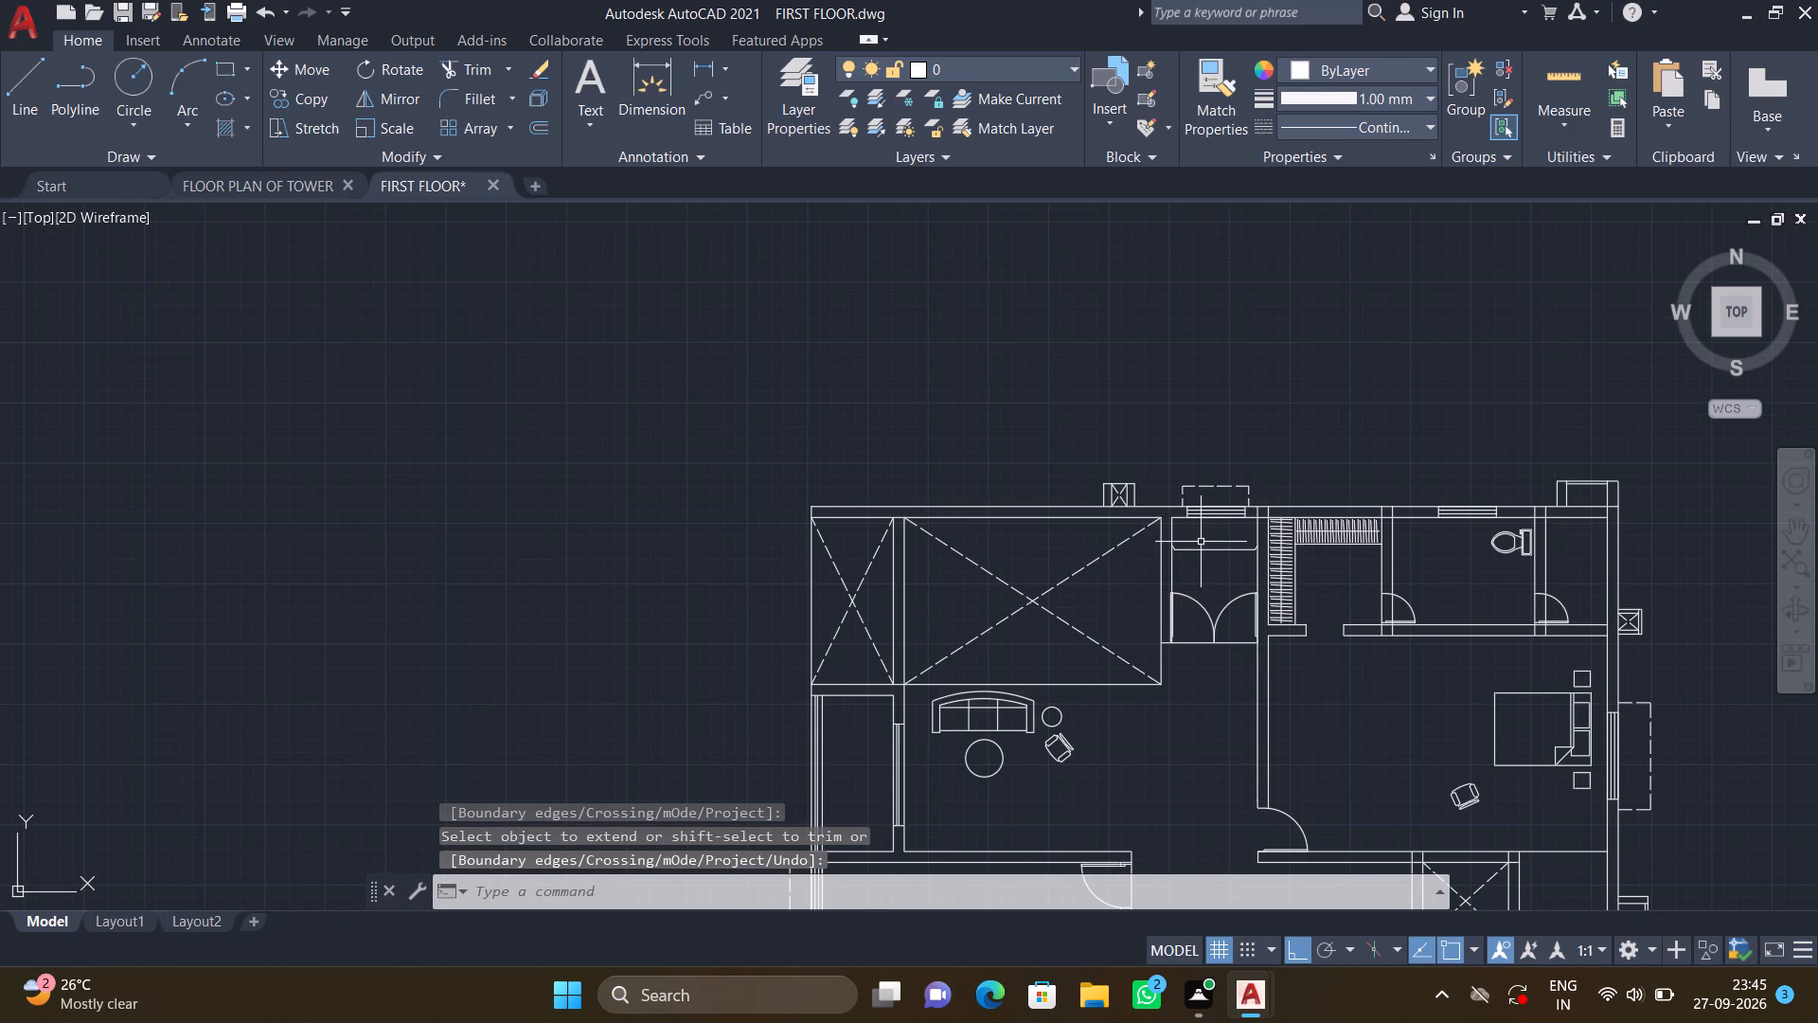
pyautogui.moveTo(1148, 534); pyautogui.dragTo(889, 491, button='middle')
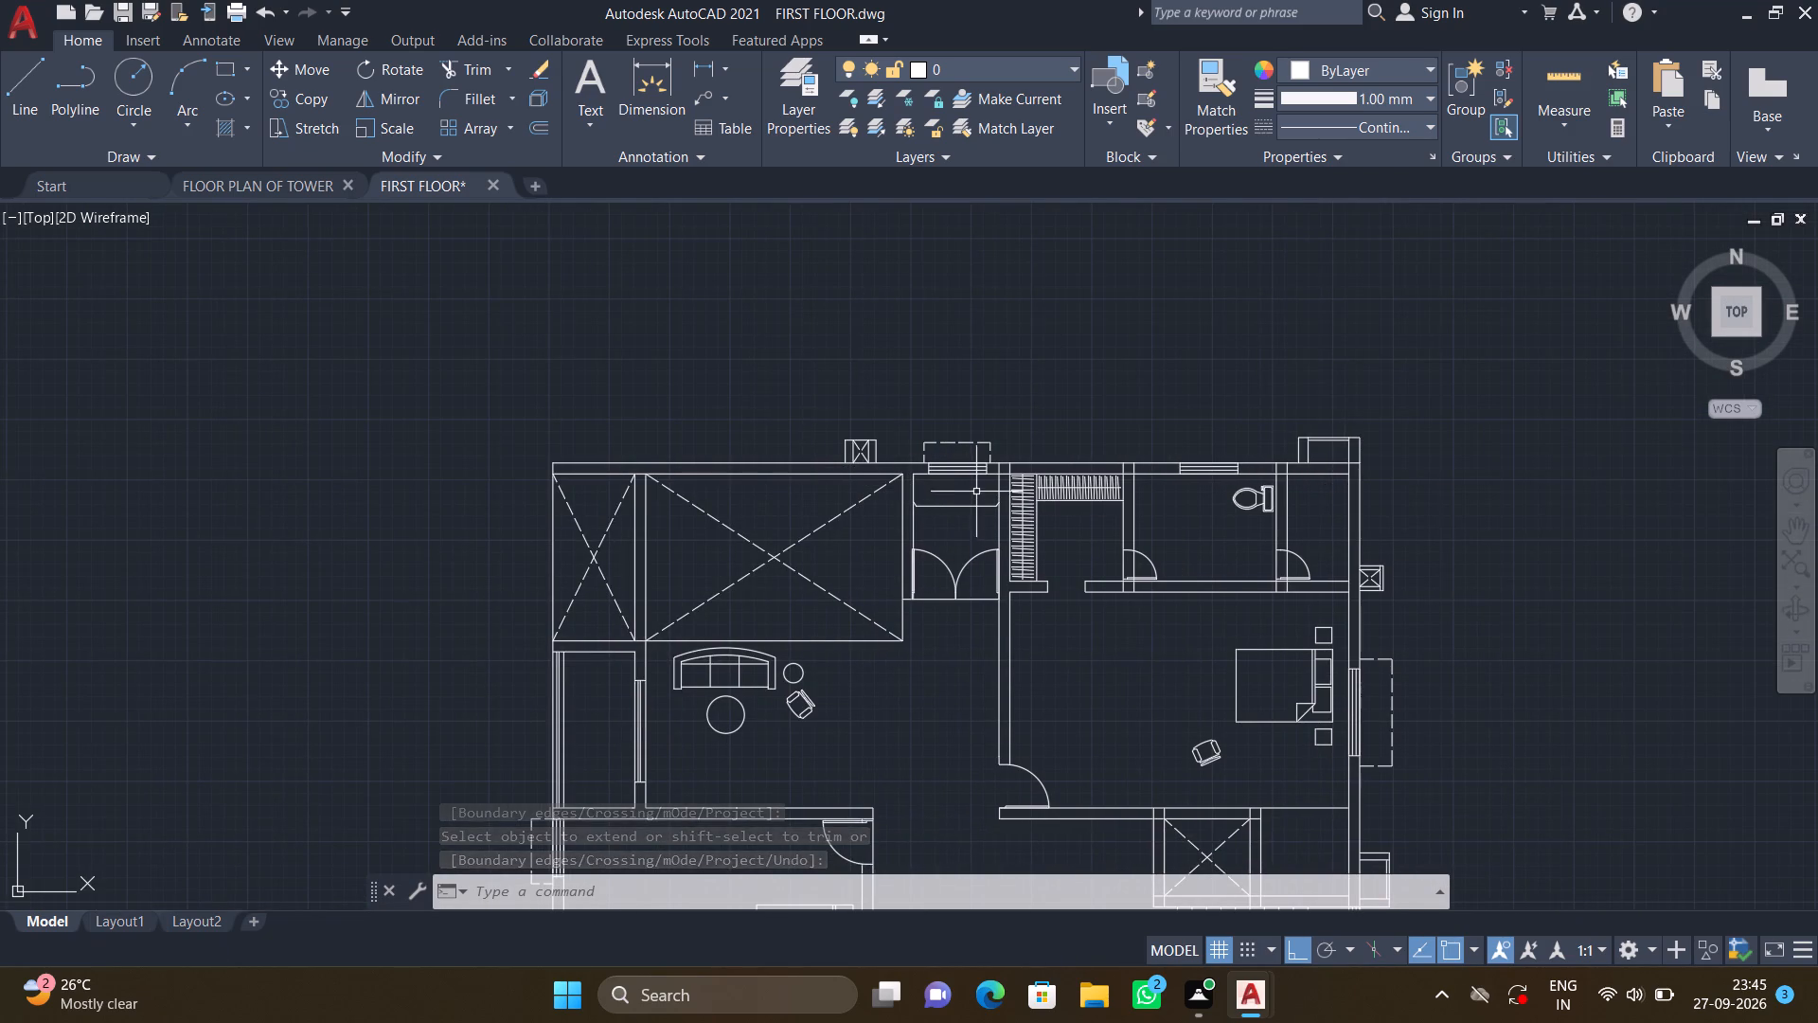
pyautogui.moveTo(1037, 475); pyautogui.dragTo(898, 468, button='middle')
pyautogui.scroll(2, 872, 455)
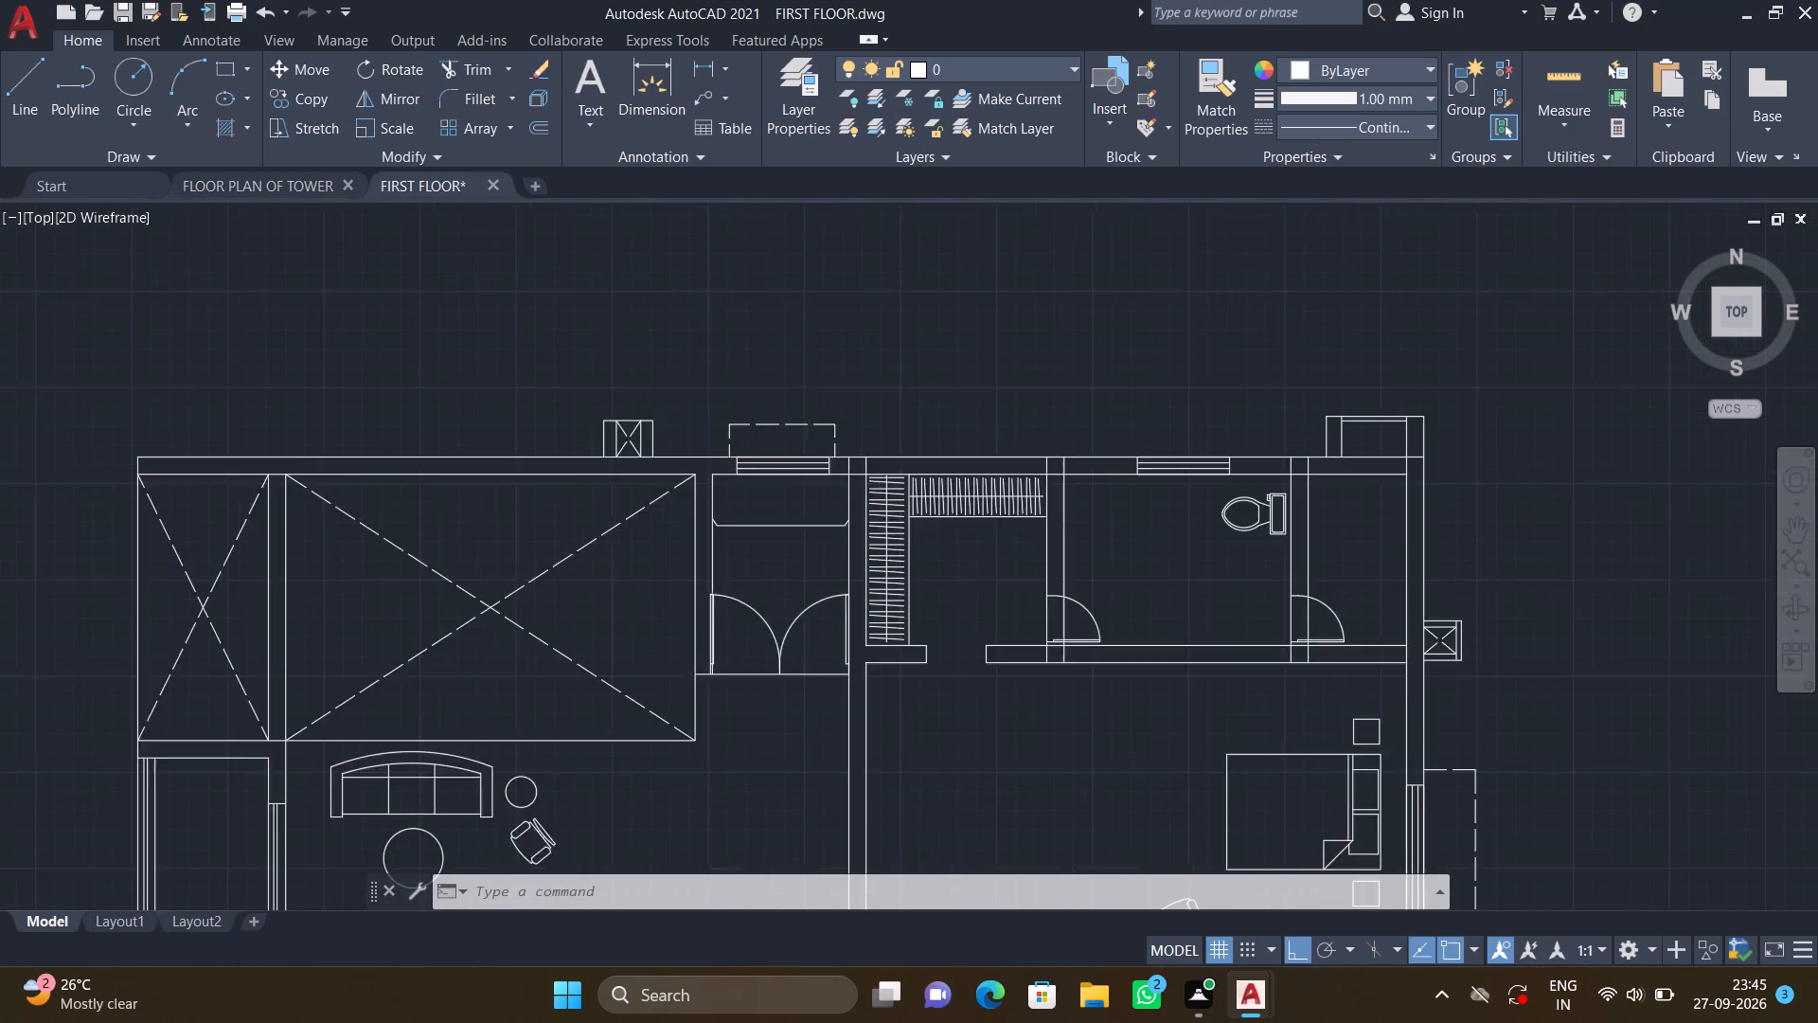
pyautogui.write('tr')
pyautogui.press('Return')
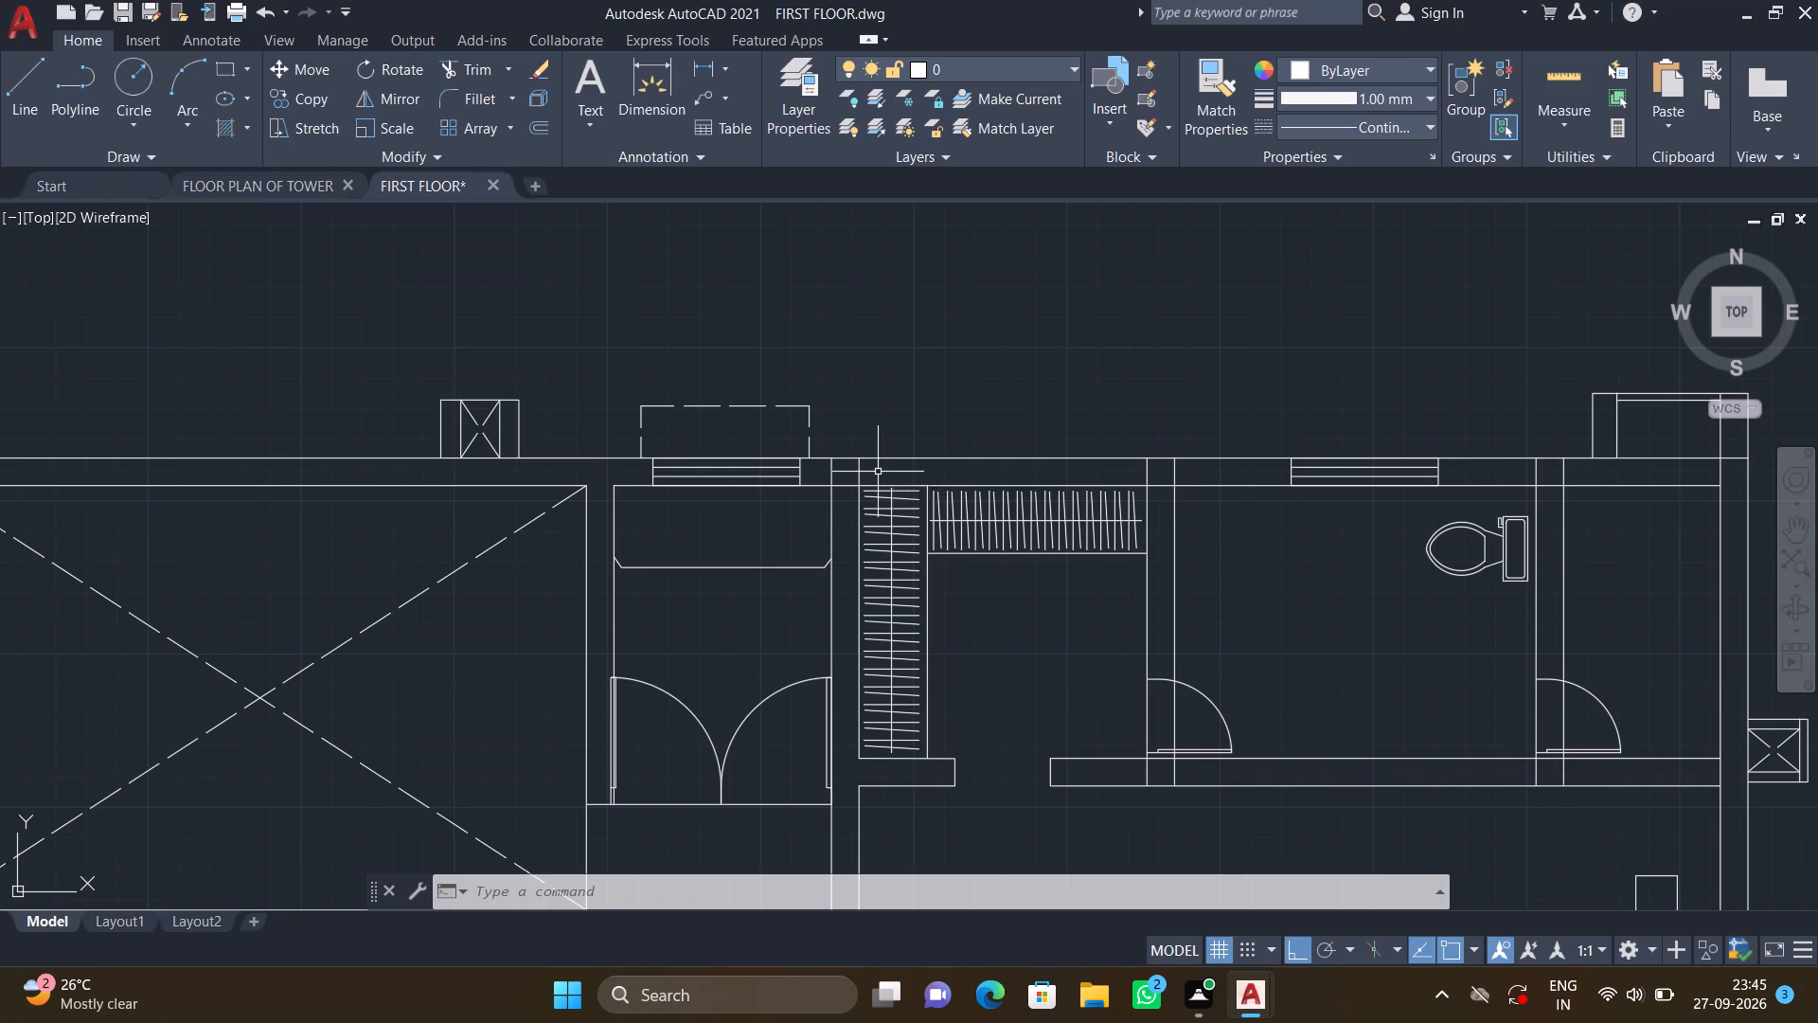
pyautogui.scroll(3, 877, 472)
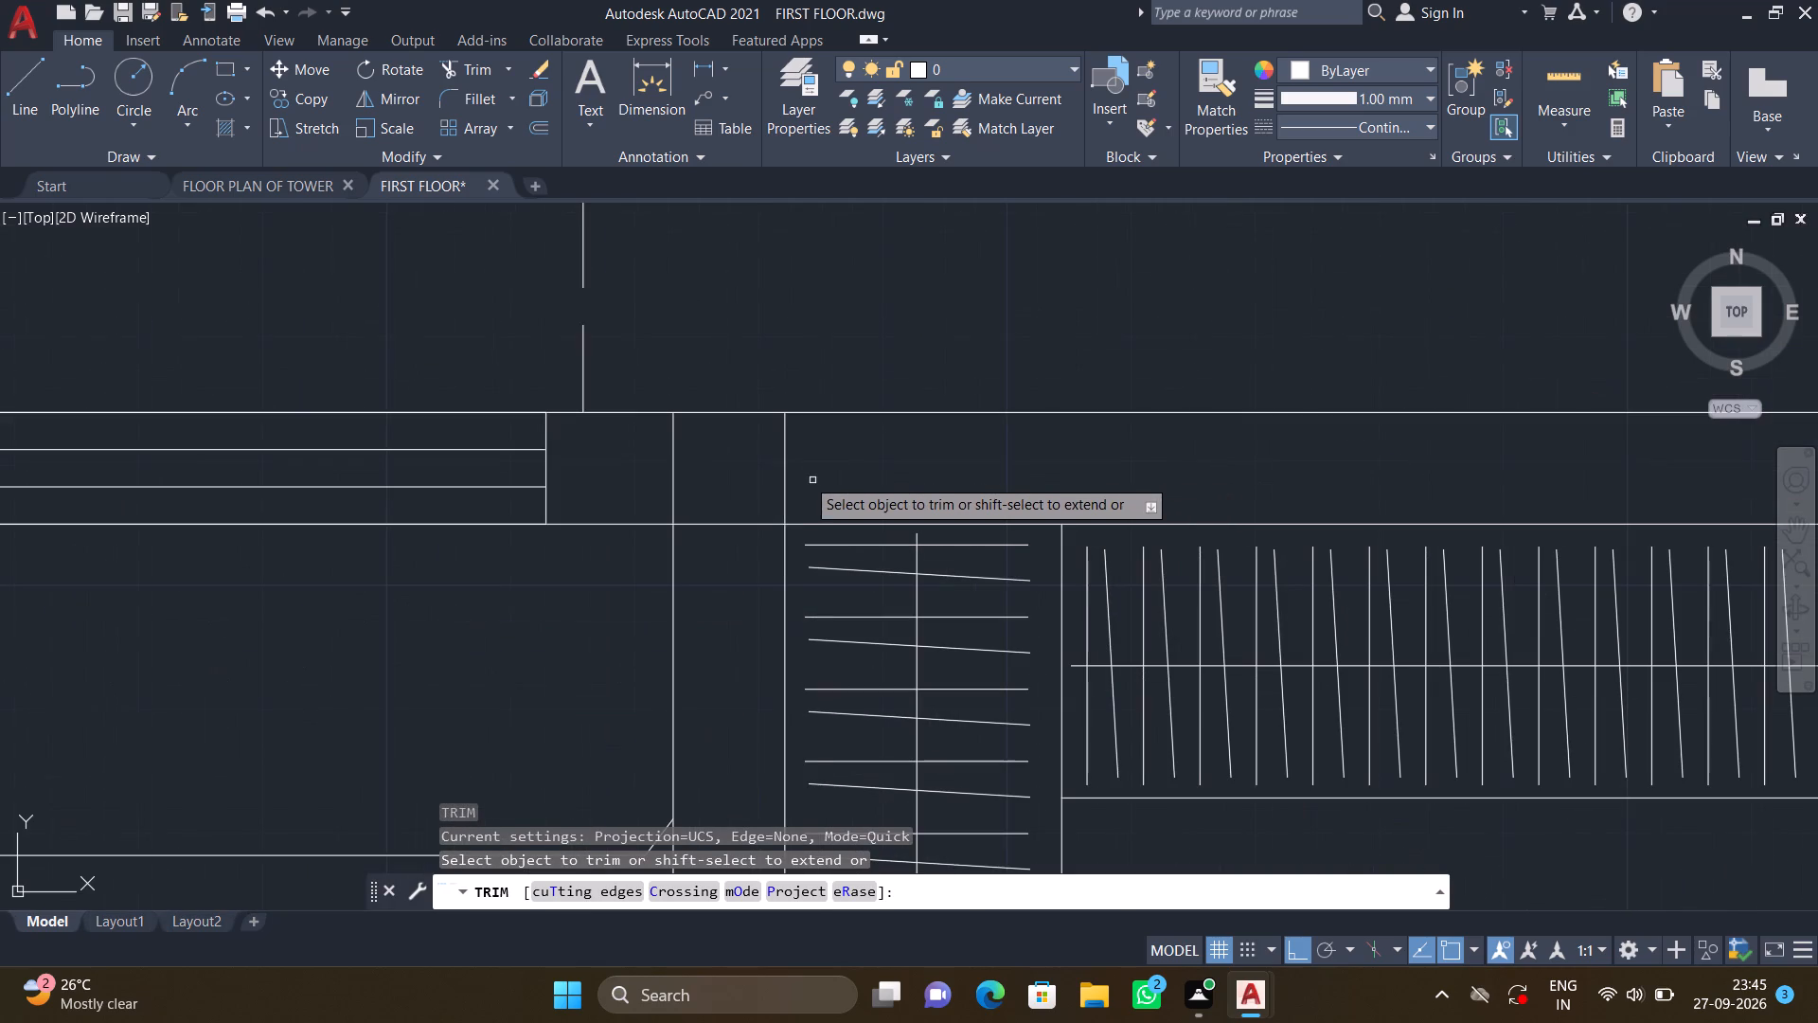
pyautogui.click(799, 473)
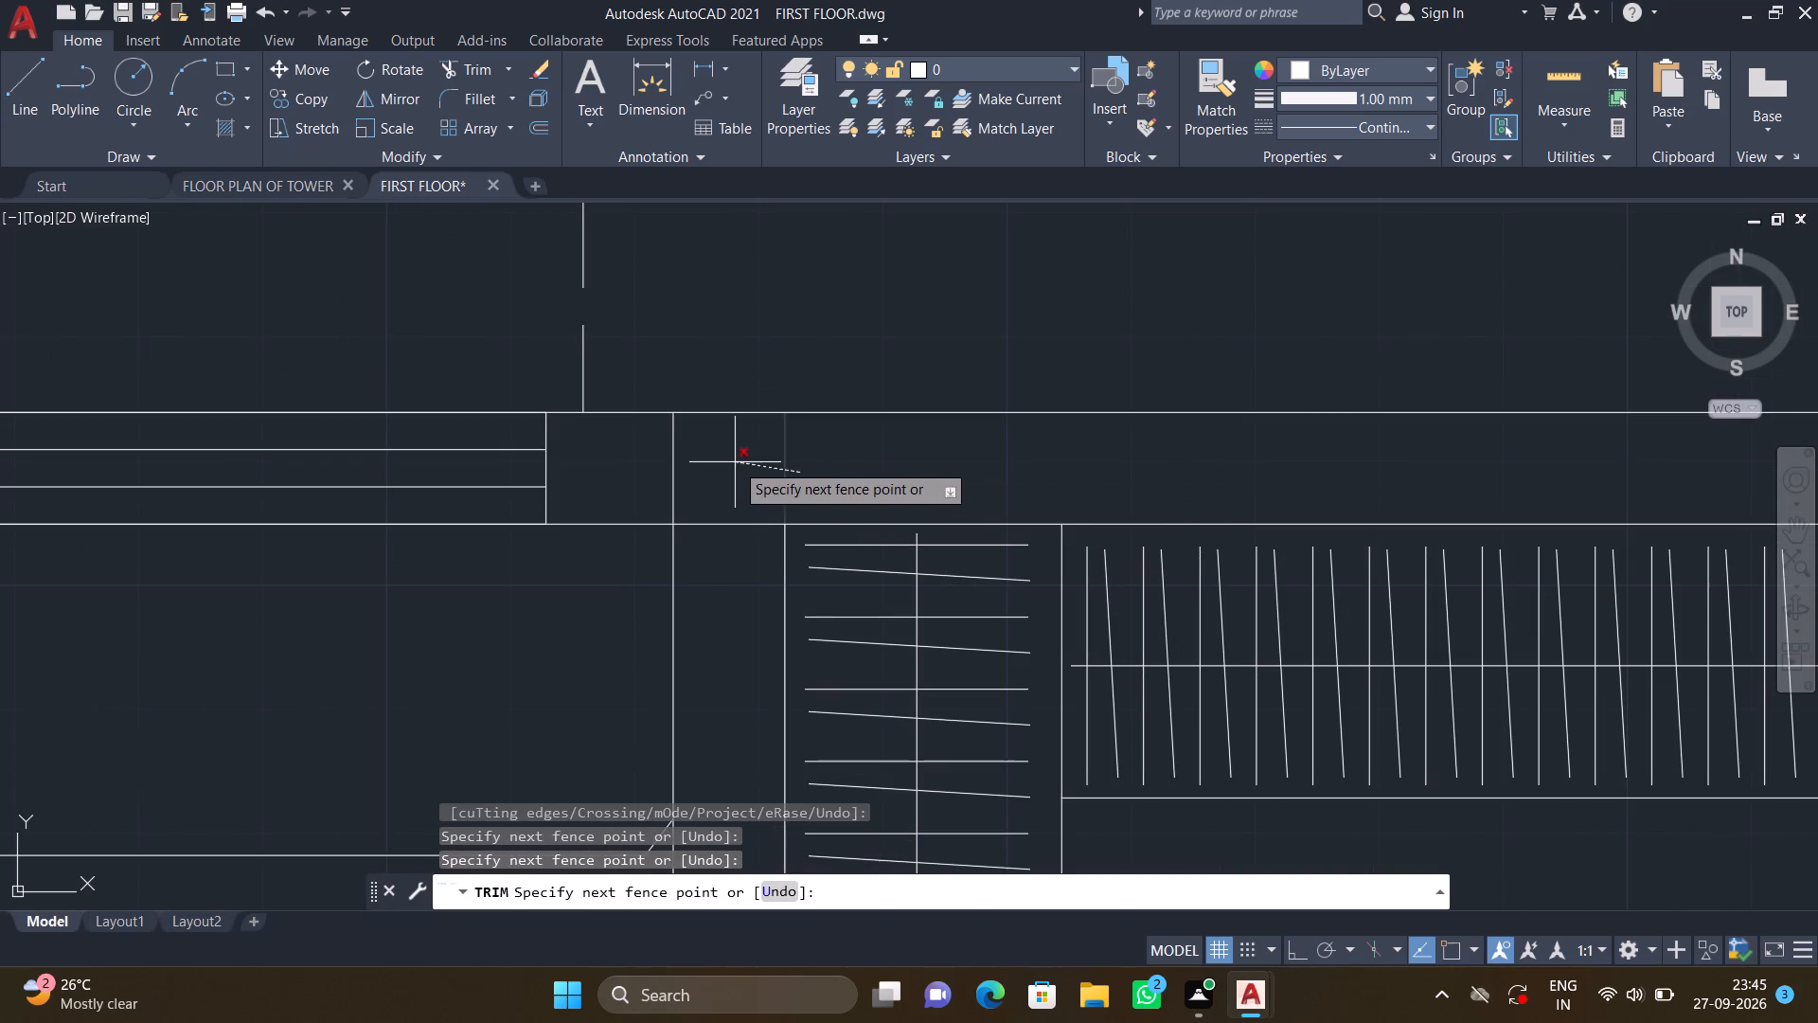
pyautogui.click(735, 462)
pyautogui.click(723, 477)
pyautogui.click(744, 565)
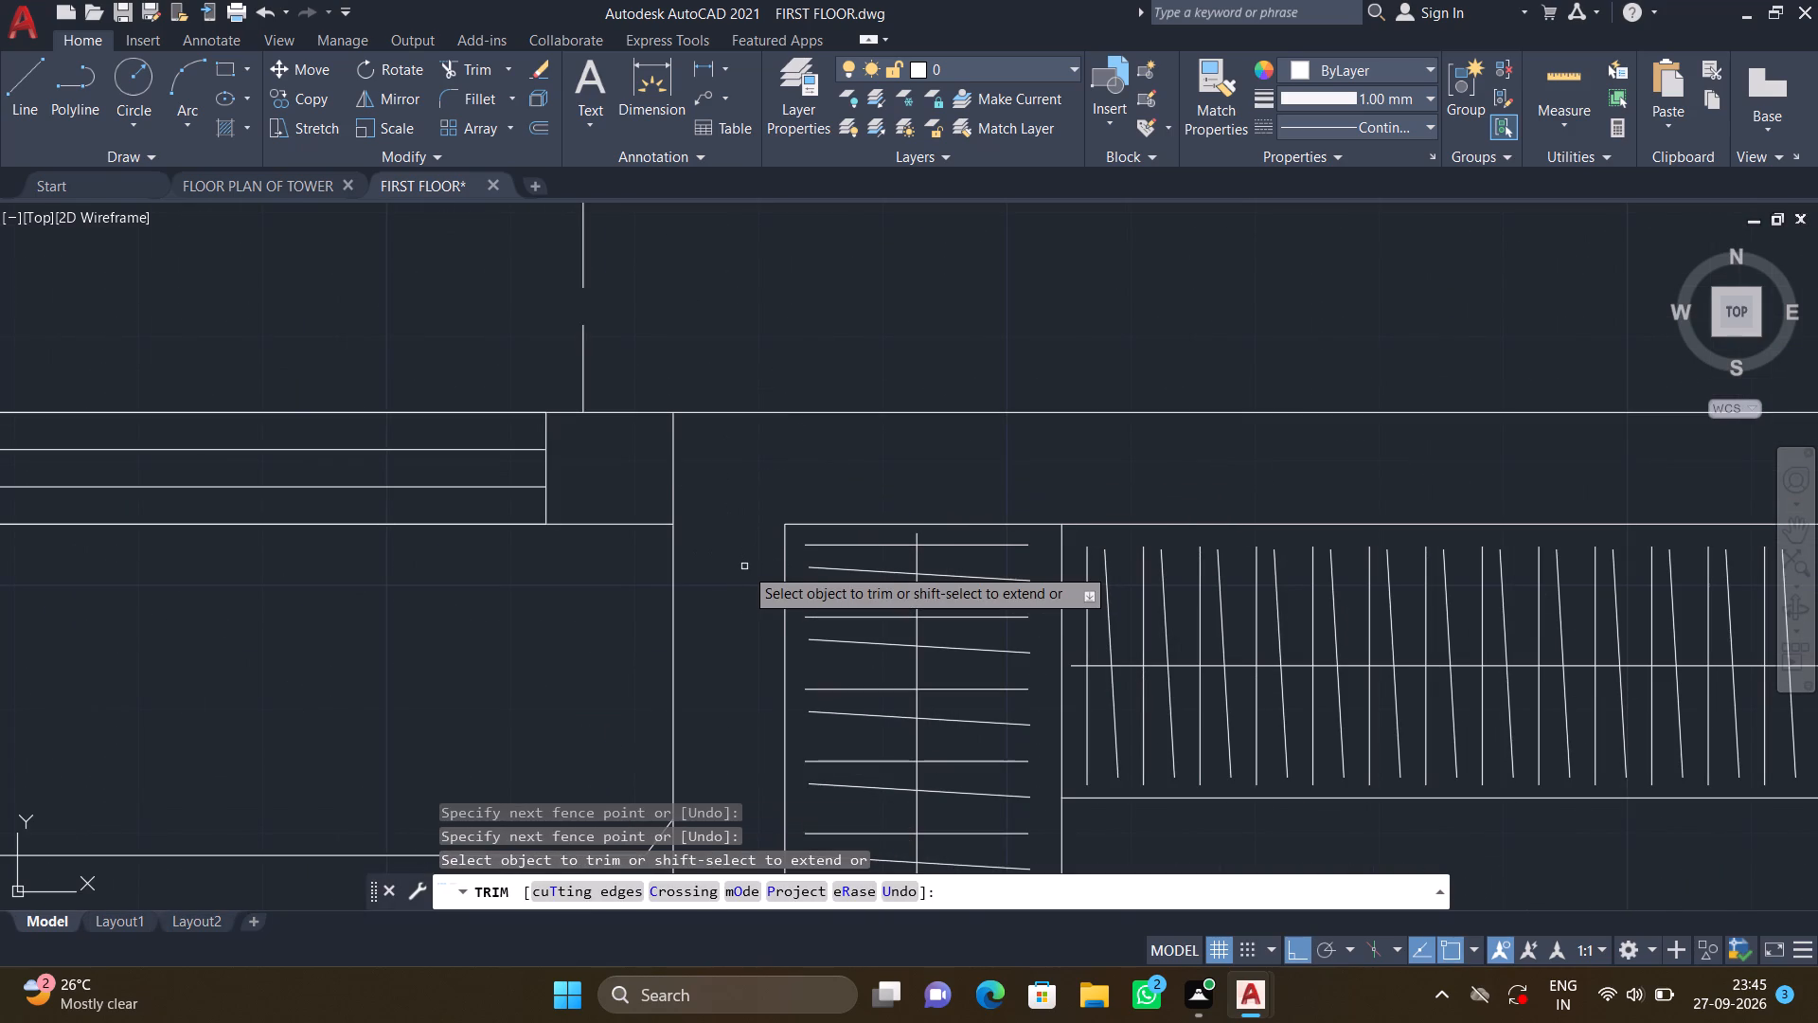
# Trim the overlapping lines where the wall between the wardrobe room and the toilet meets the top exterior wall.
pyautogui.scroll(-2, 727, 559)
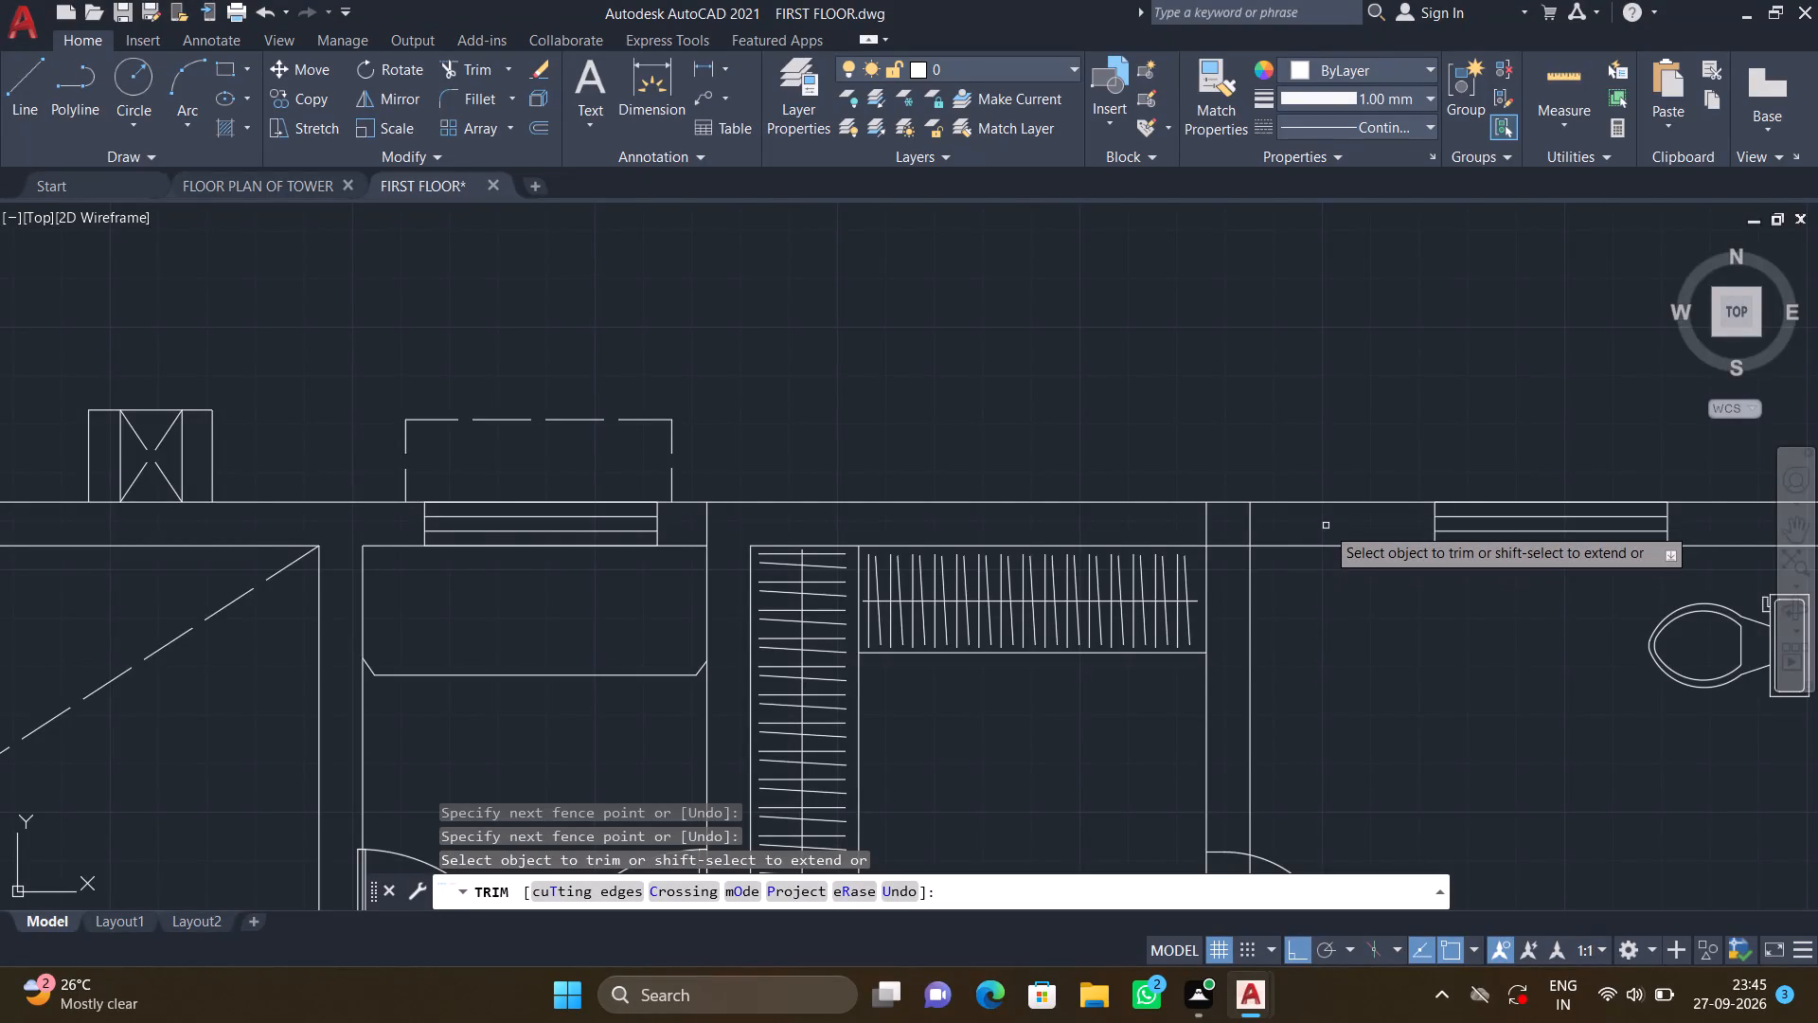
pyautogui.scroll(2, 1184, 531)
pyautogui.moveTo(1184, 528); pyautogui.dragTo(1284, 511)
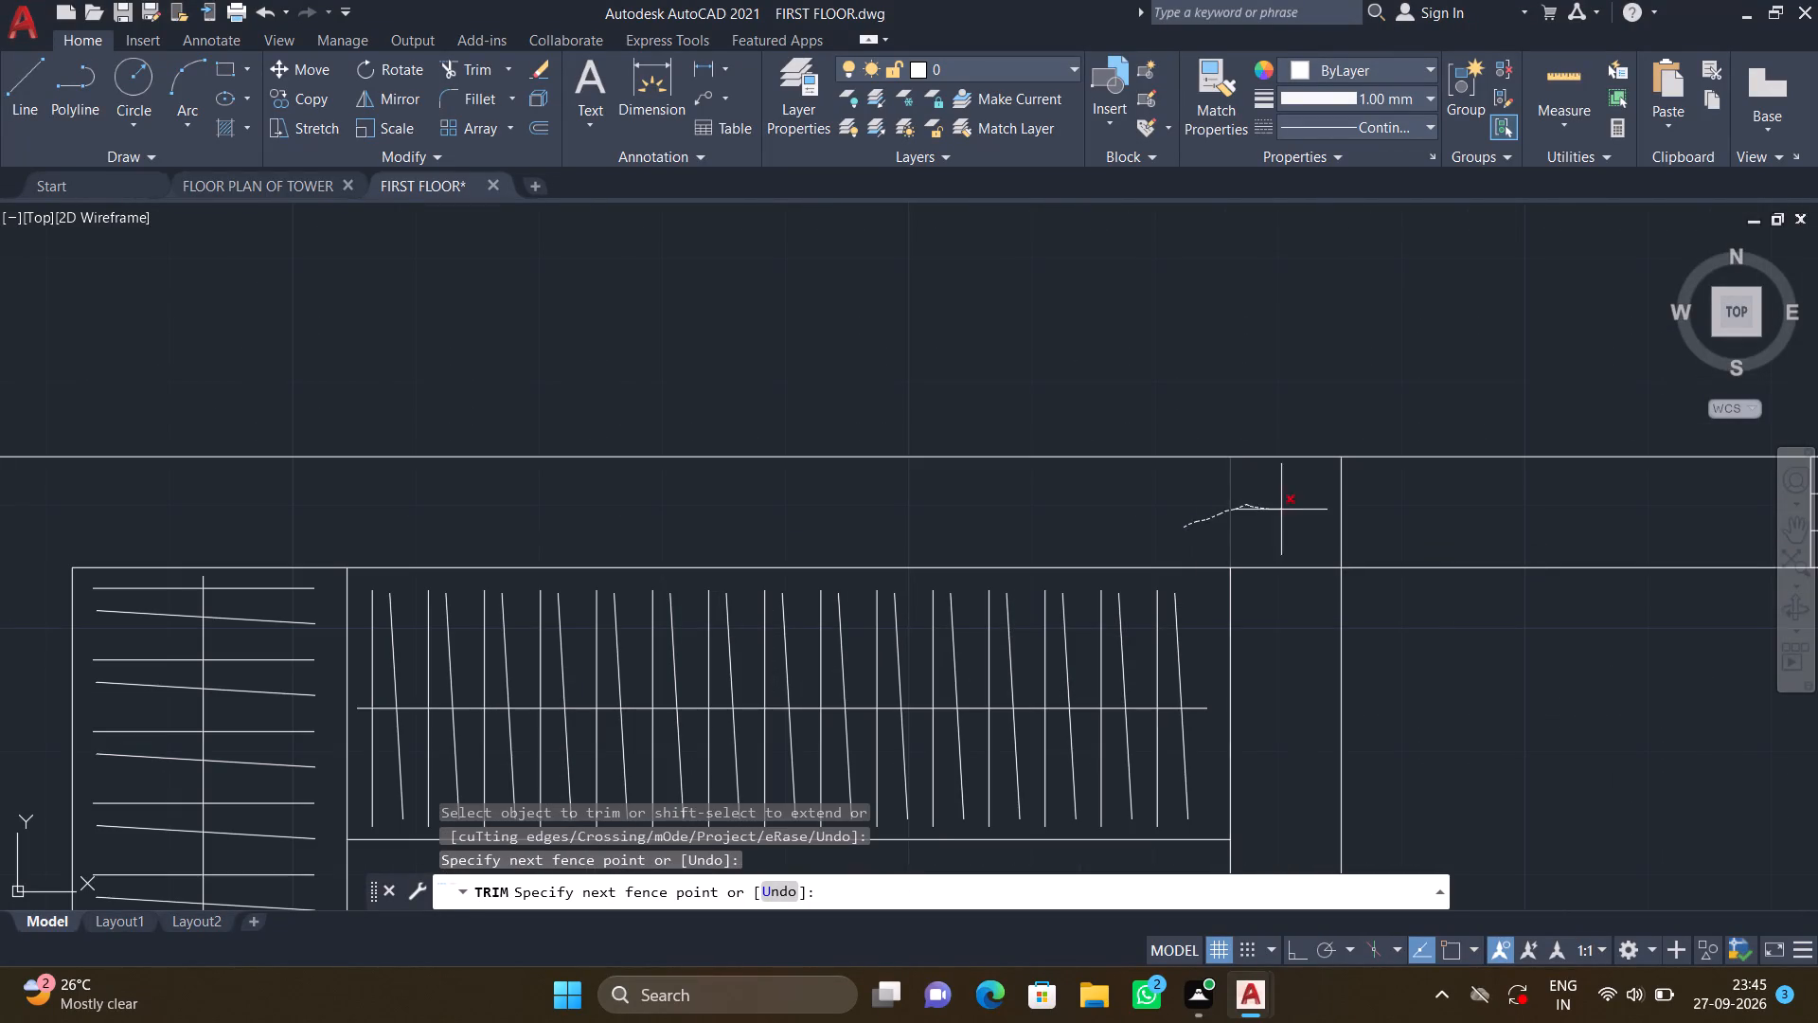
pyautogui.moveTo(1284, 511); pyautogui.dragTo(1346, 504)
pyautogui.click(1266, 540)
pyautogui.click(1263, 593)
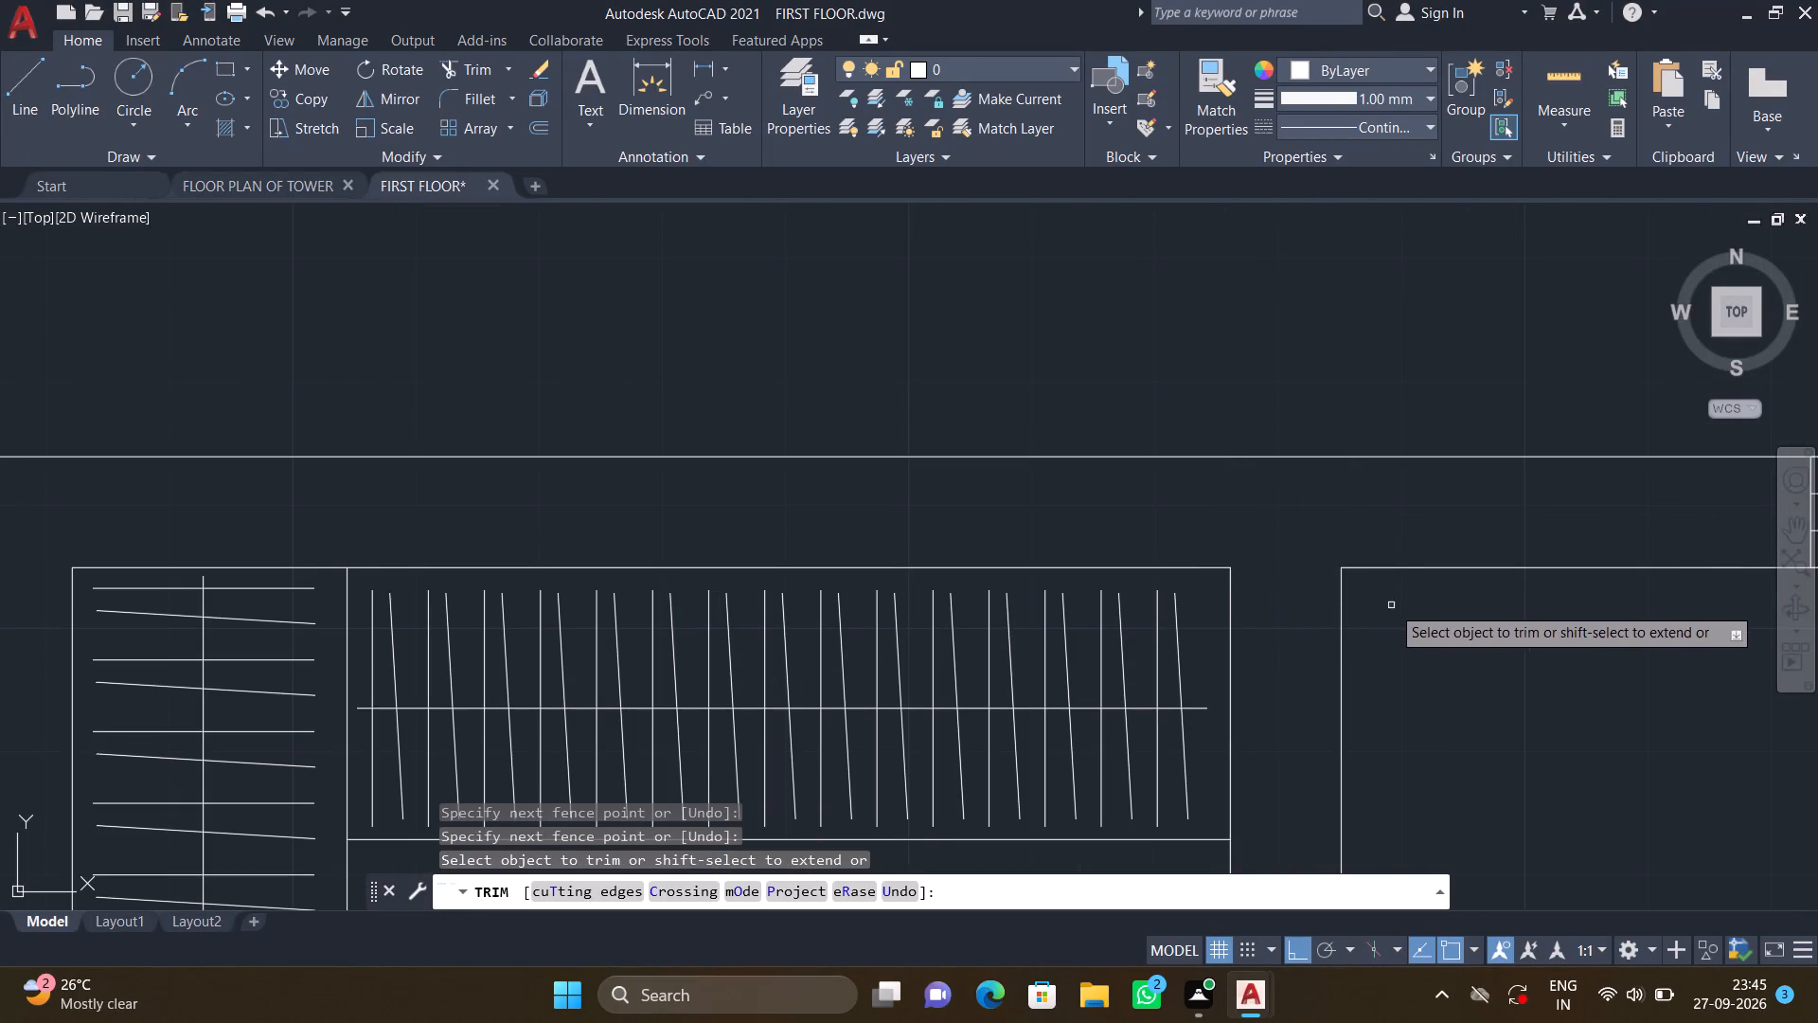
# Trim the overlapping lines where the partition behind the toilet fixture meets the top exterior wall.
pyautogui.scroll(-1, 1488, 670)
pyautogui.moveTo(1456, 655); pyautogui.dragTo(983, 519, button='middle')
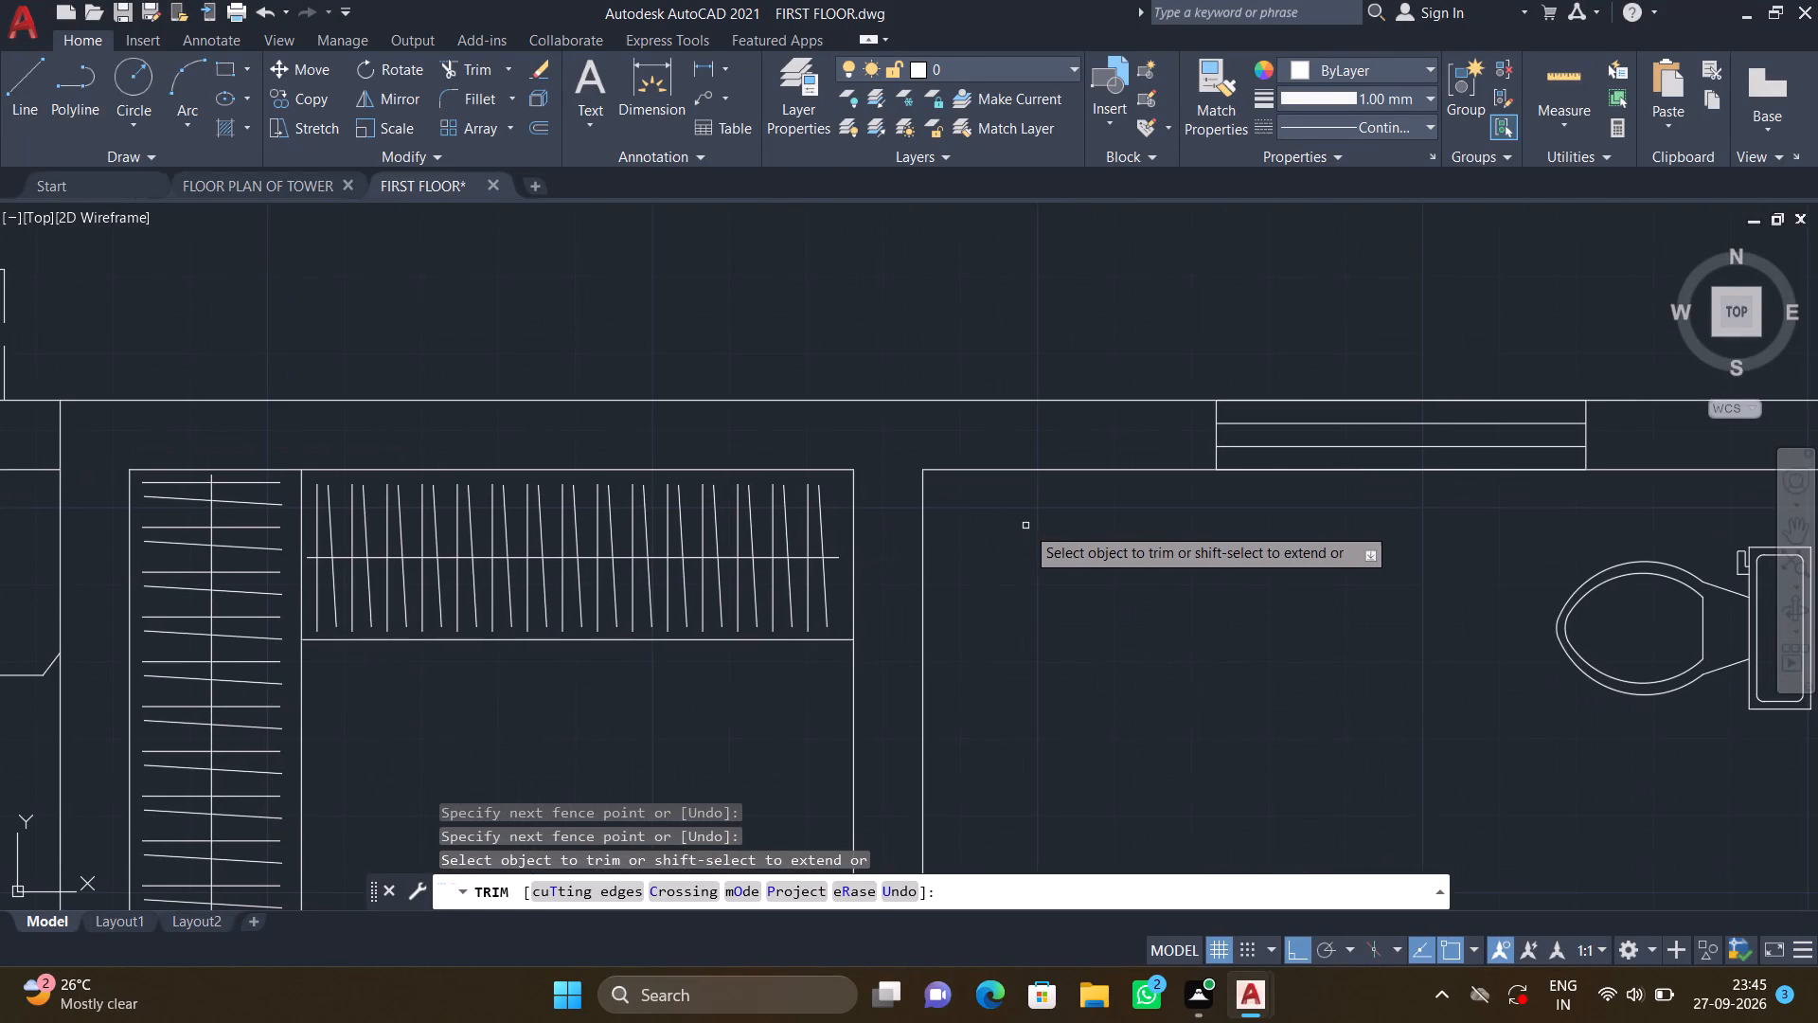
pyautogui.scroll(-2, 1053, 515)
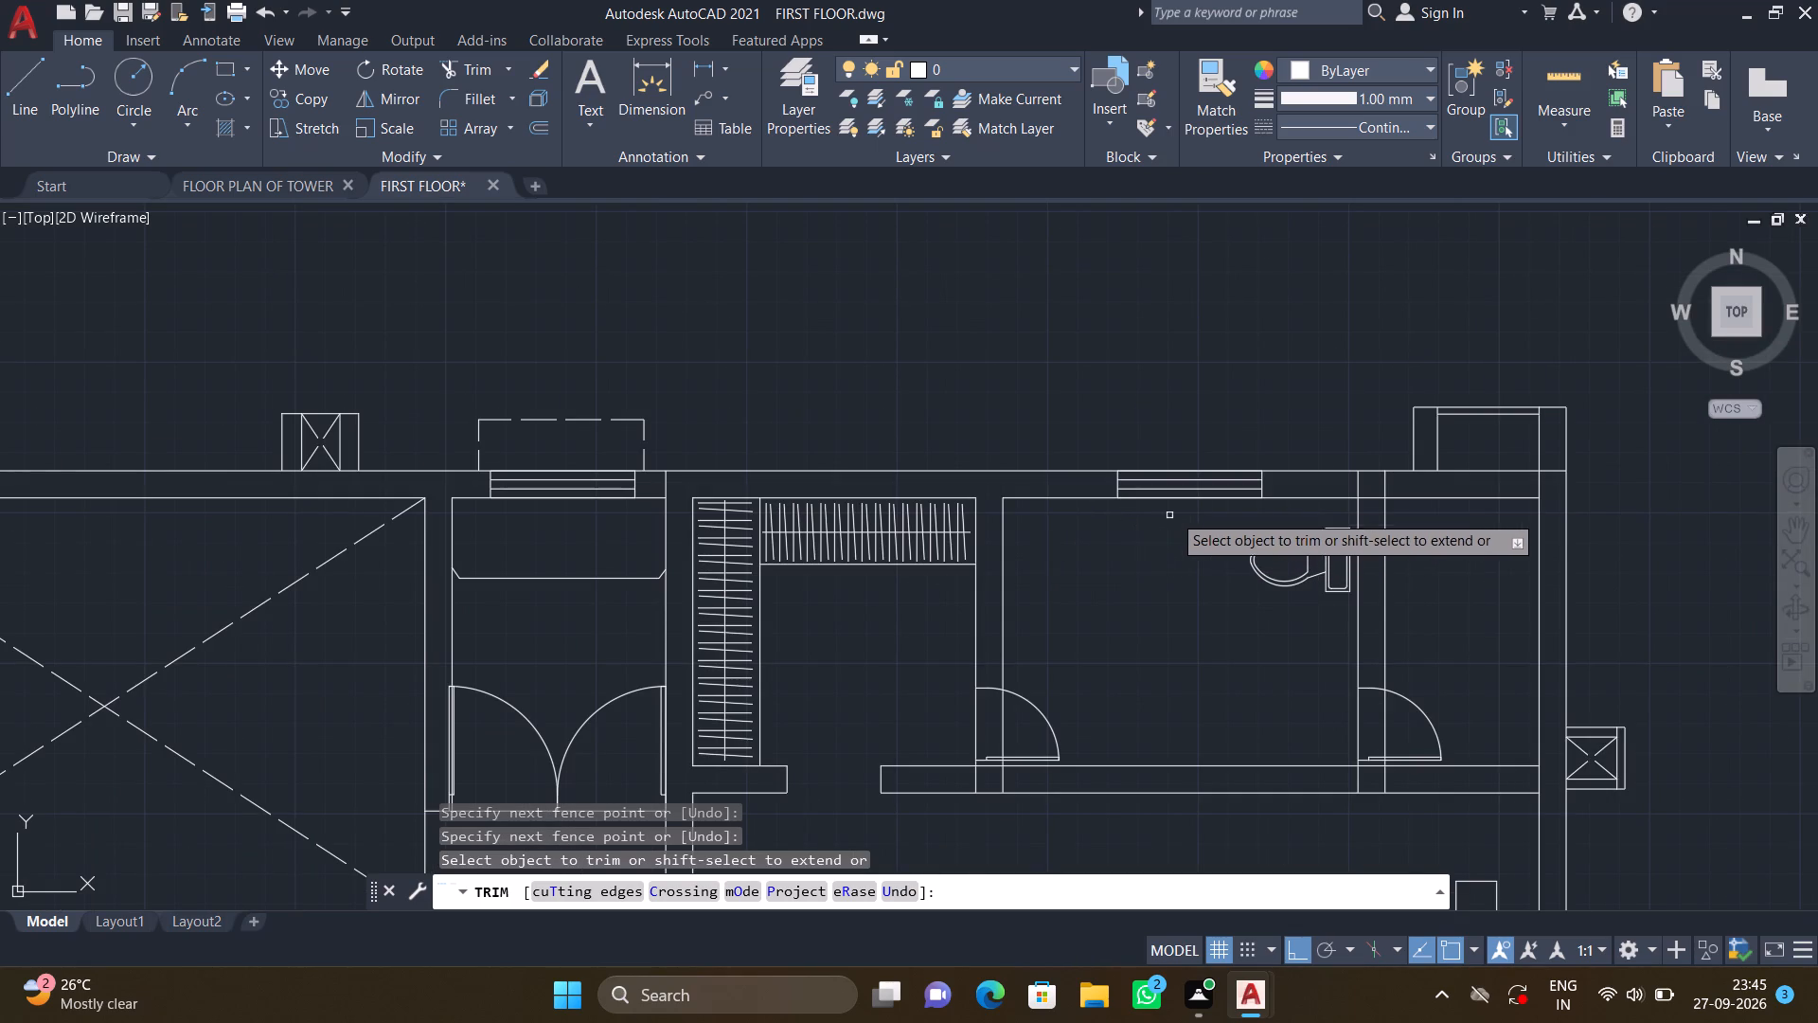
pyautogui.scroll(3, 1399, 485)
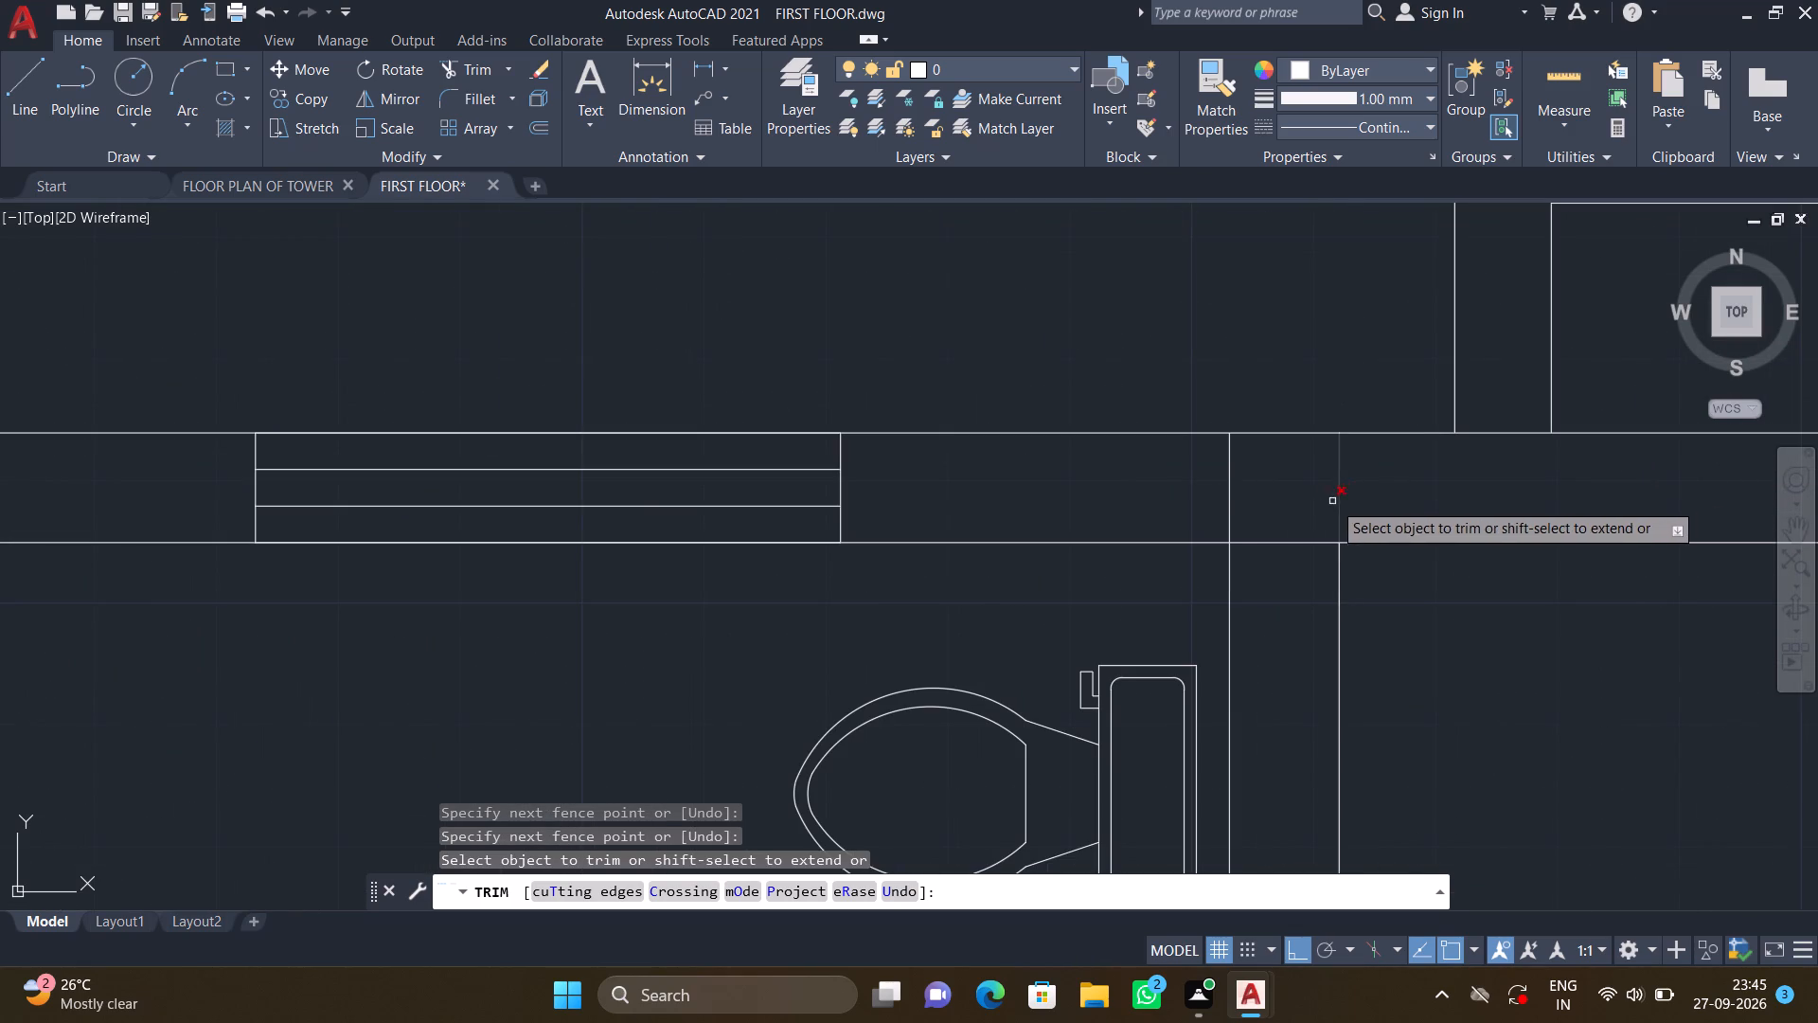
pyautogui.moveTo(1221, 481); pyautogui.dragTo(1248, 474)
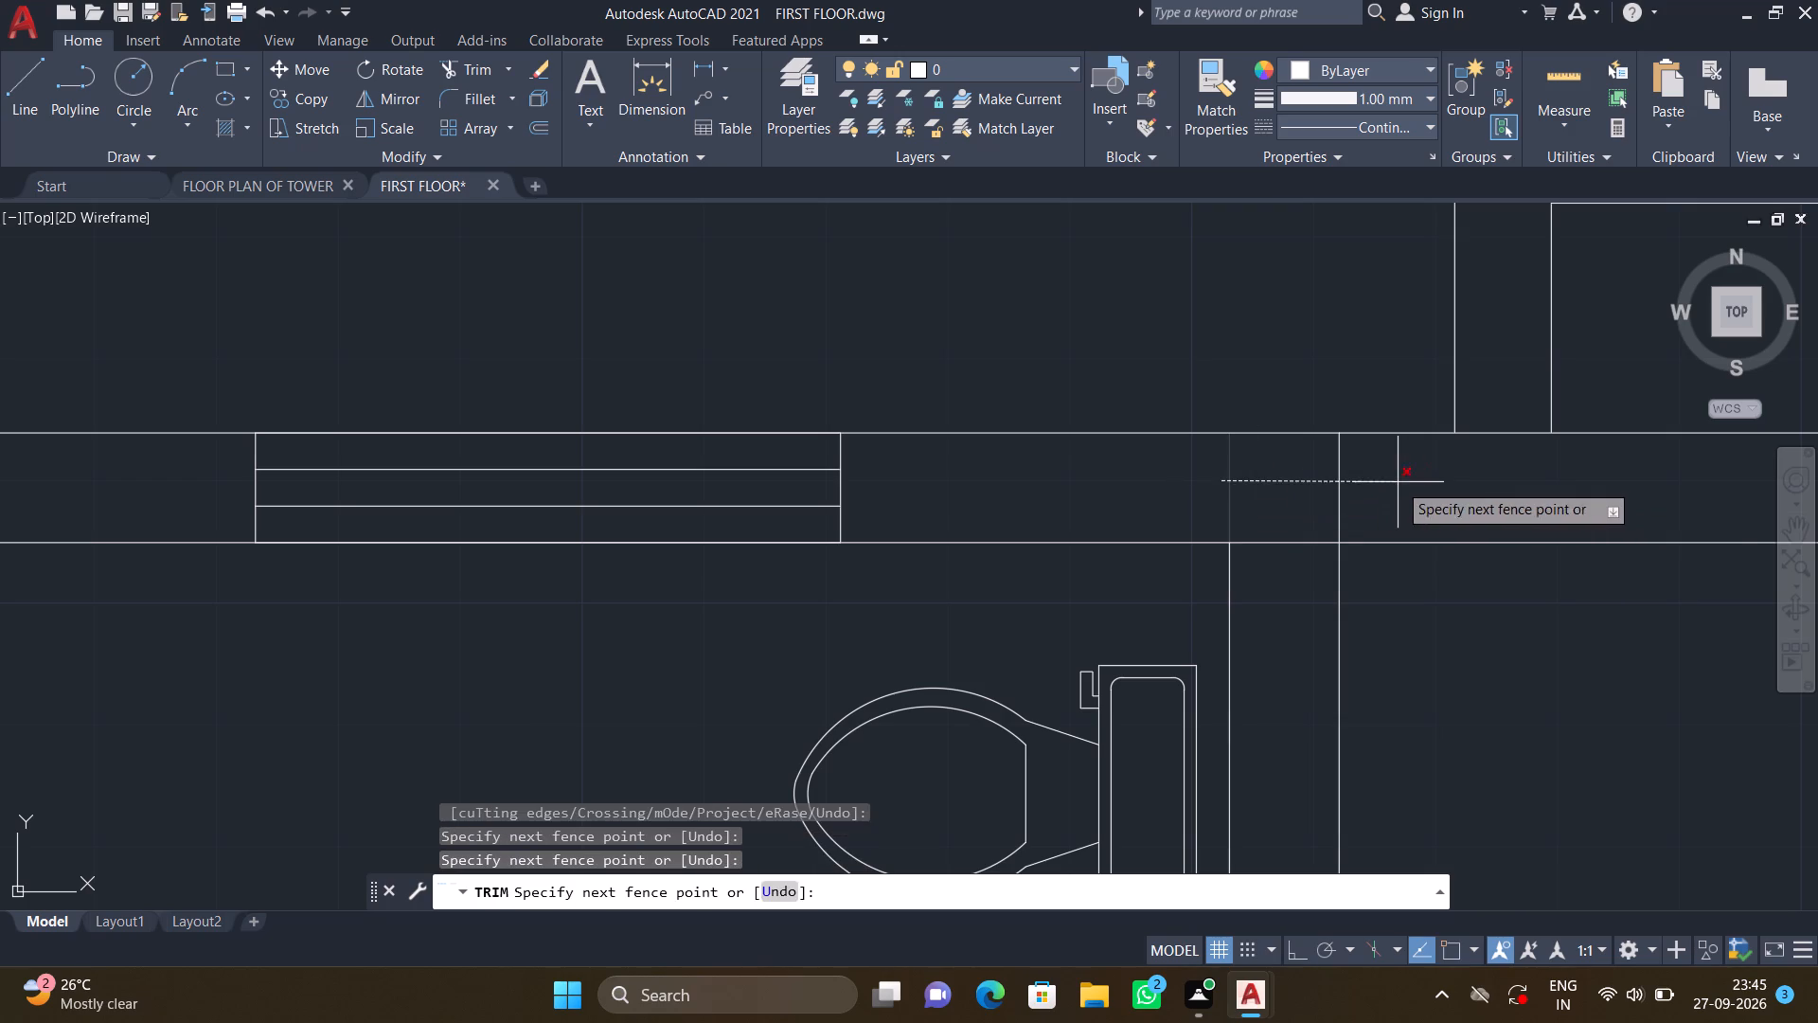
pyautogui.click(1444, 483)
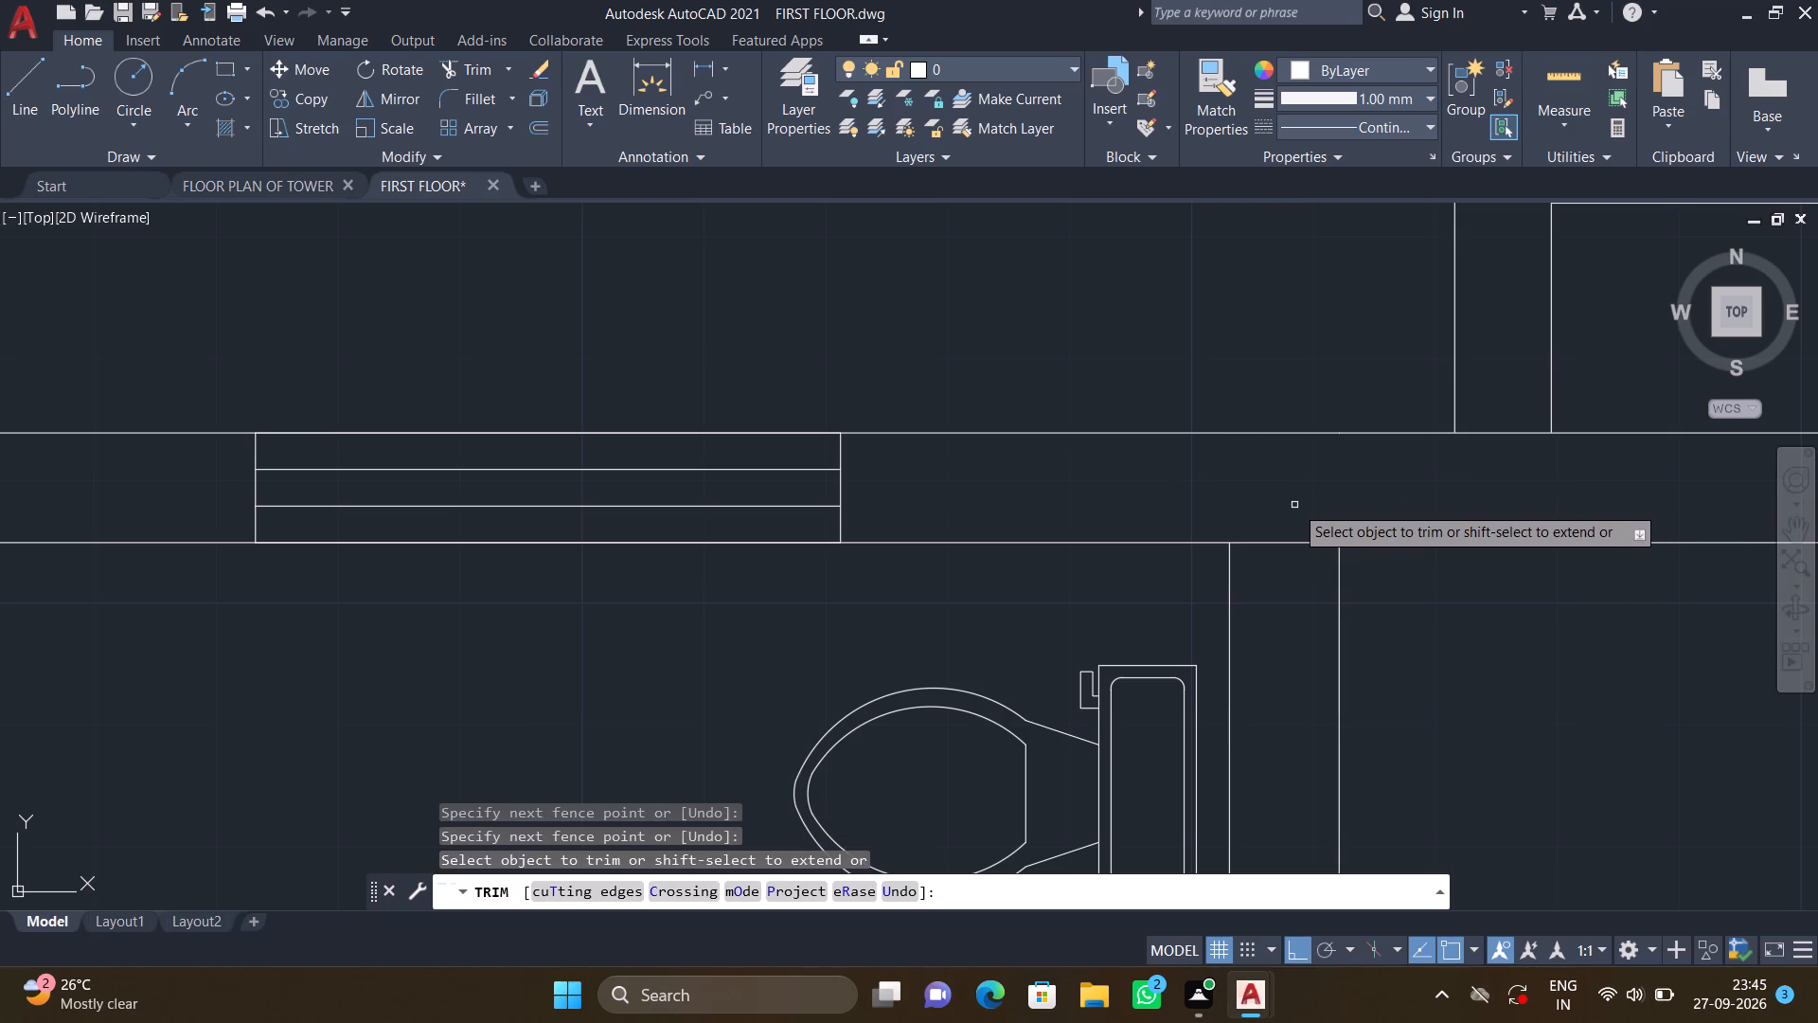
# Trim the inner line of the east exterior wall where it crosses the top exterior wall's thickness at the corner.
pyautogui.scroll(-3, 1455, 518)
pyautogui.moveTo(1487, 597); pyautogui.dragTo(1233, 537, button='middle')
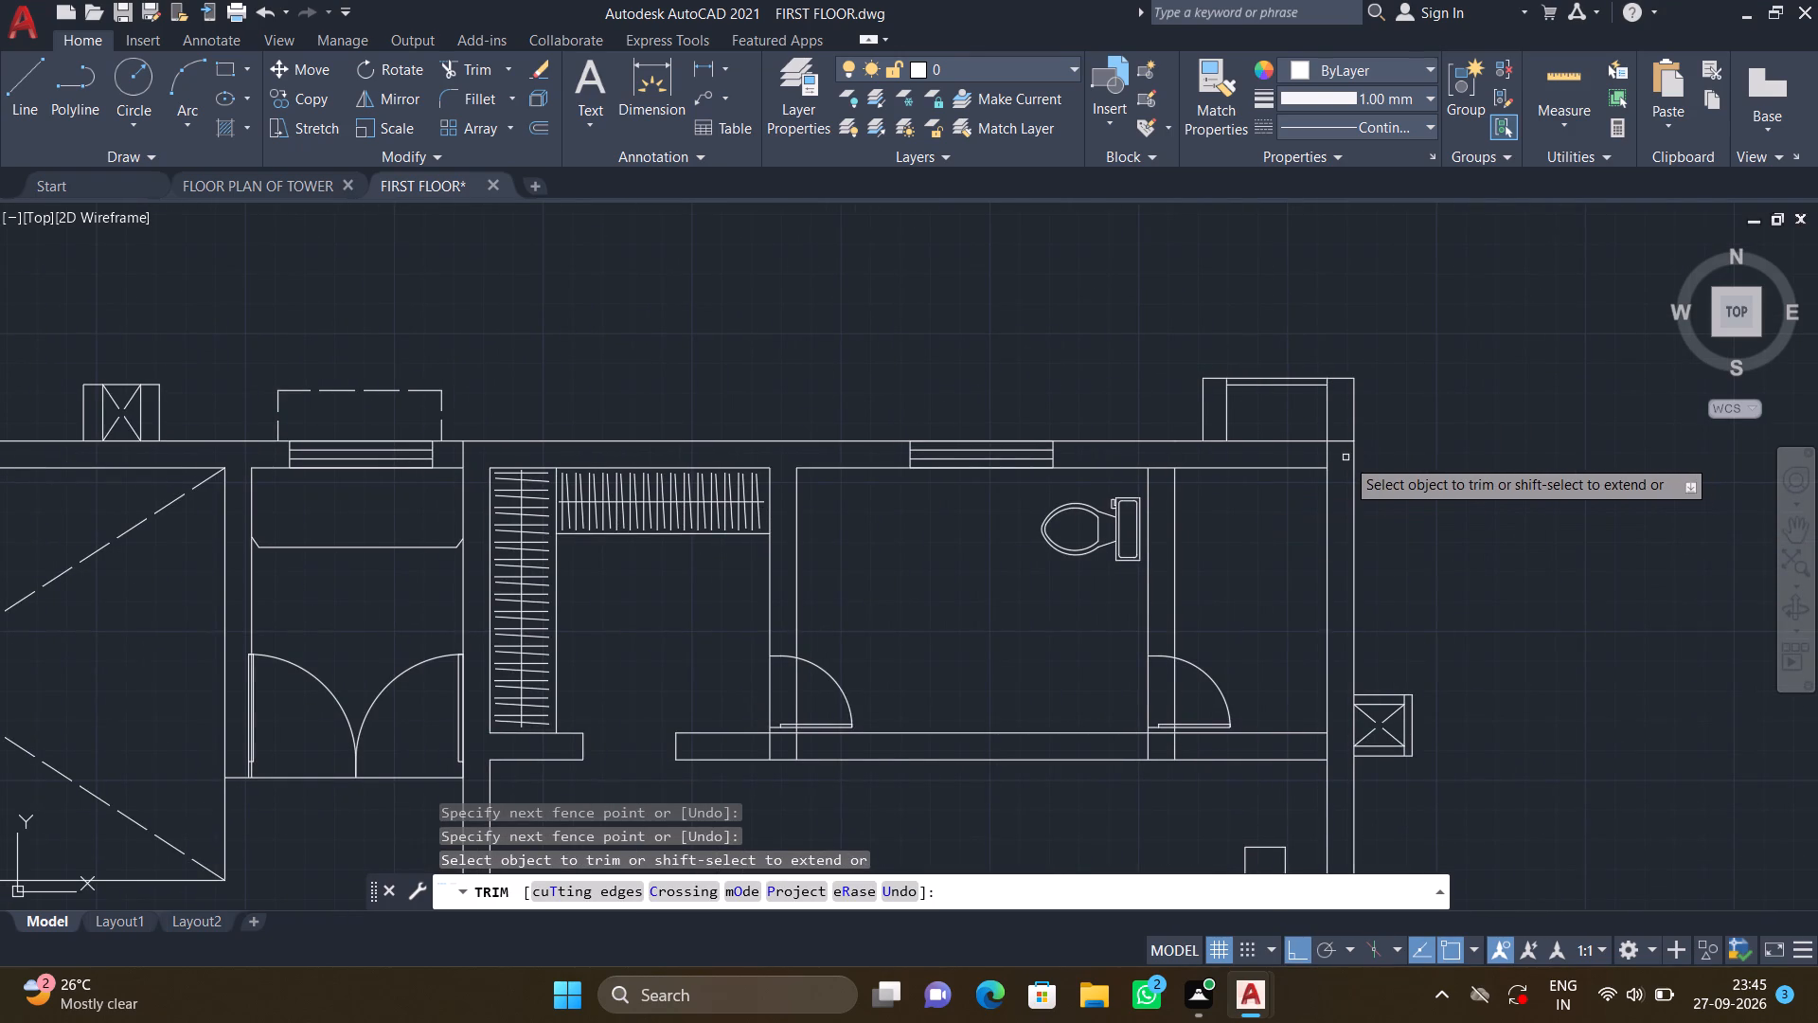
pyautogui.scroll(2, 1335, 451)
pyautogui.click(1274, 455)
pyautogui.click(1326, 456)
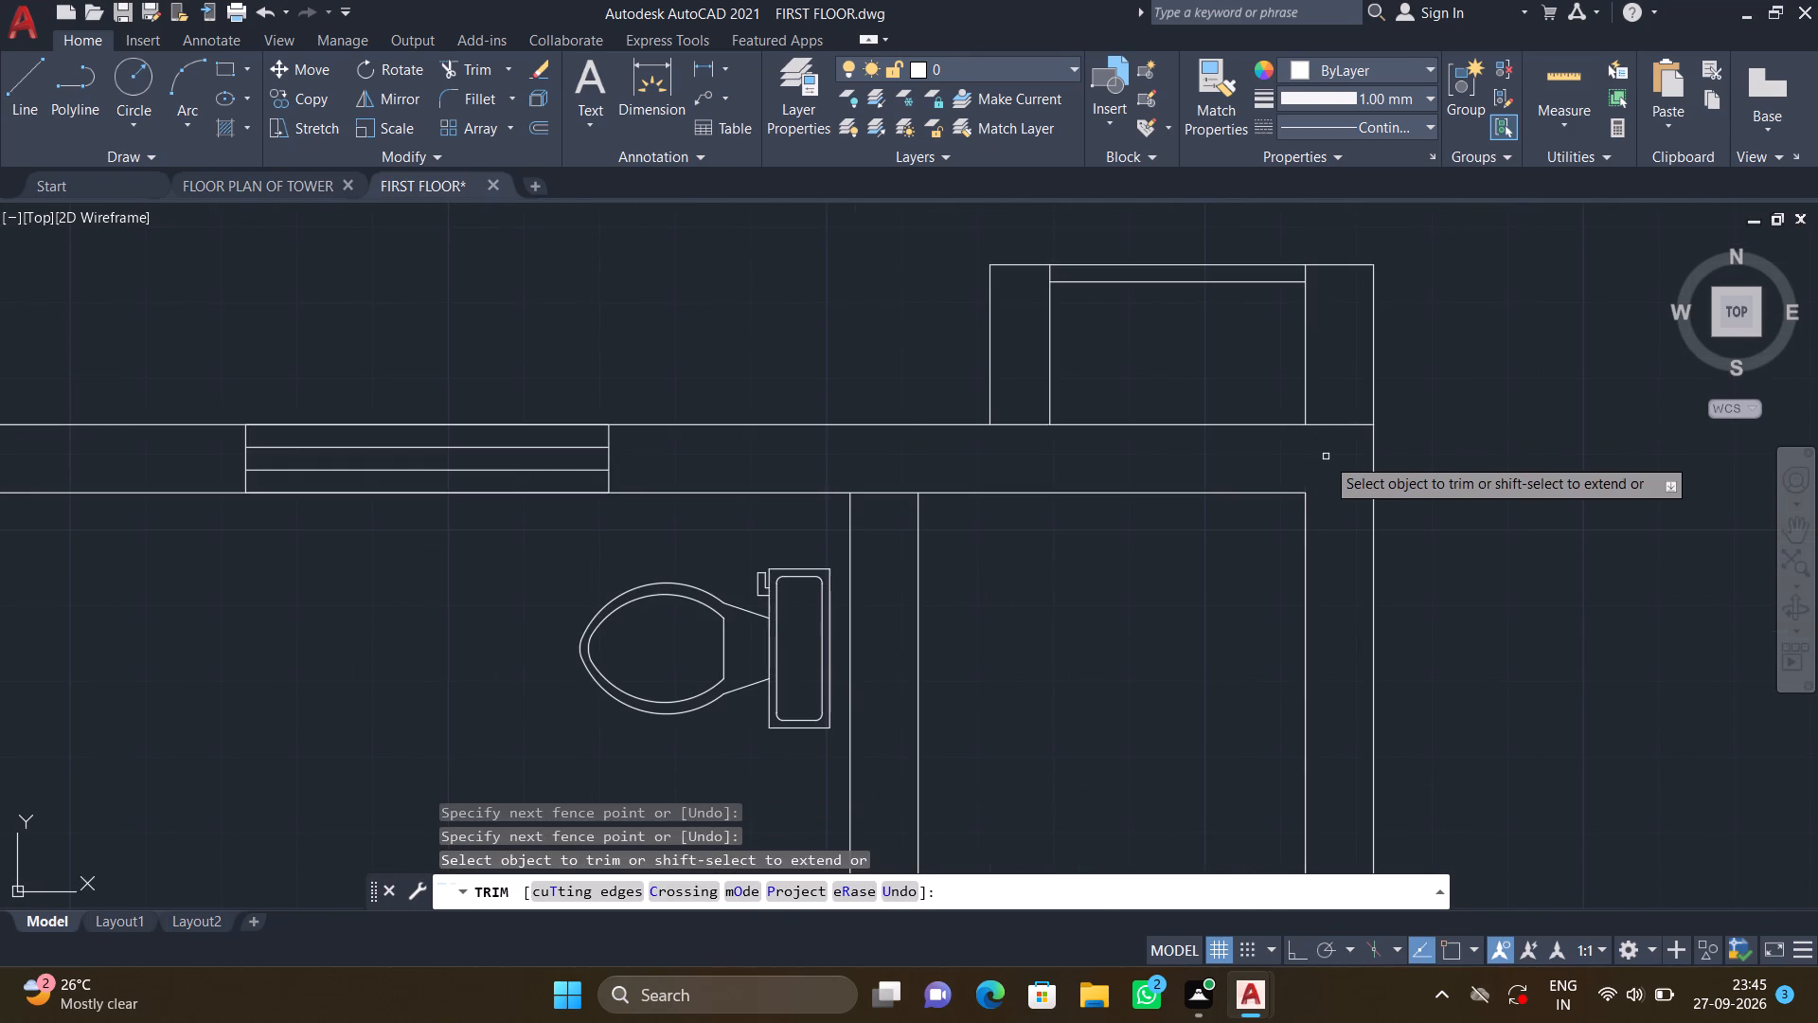
pyautogui.press('Return')
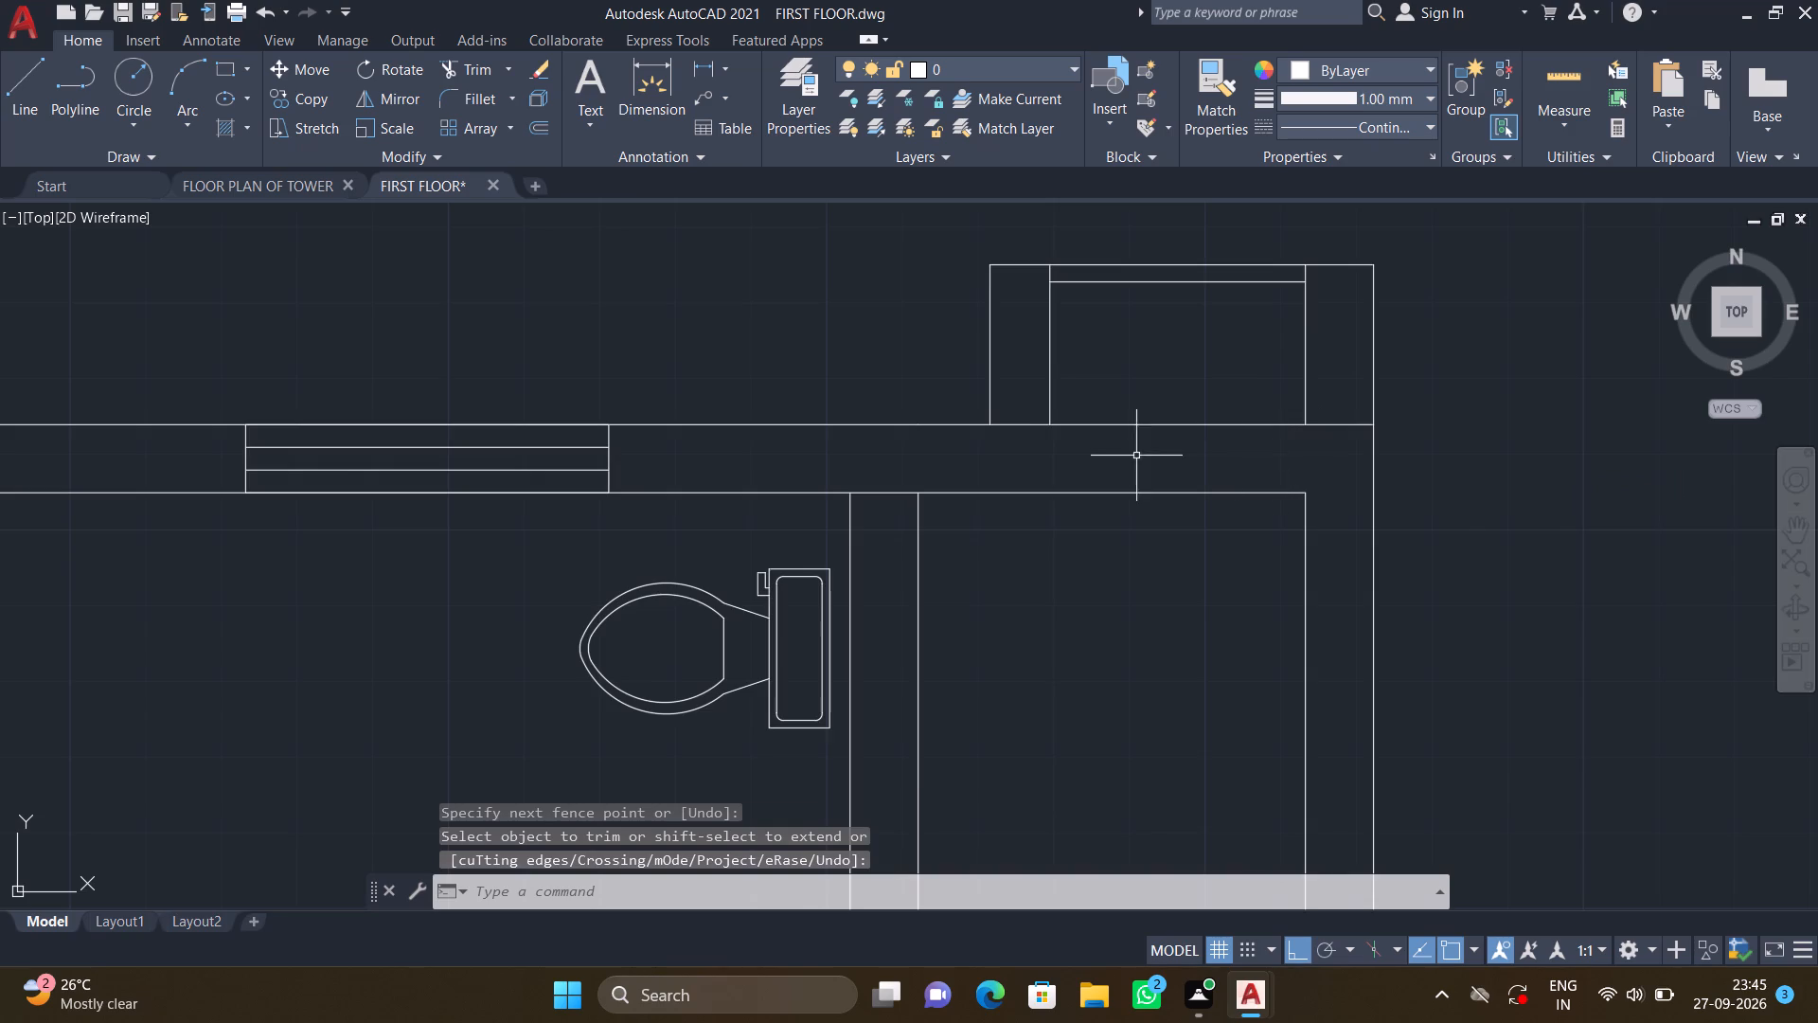
# Draw a projecting fin about 4.2" wide and 10.6" deep outside the top wall at the toilet window's west edge.
pyautogui.scroll(-2, 1007, 481)
pyautogui.moveTo(893, 487); pyautogui.dragTo(1161, 469, button='middle')
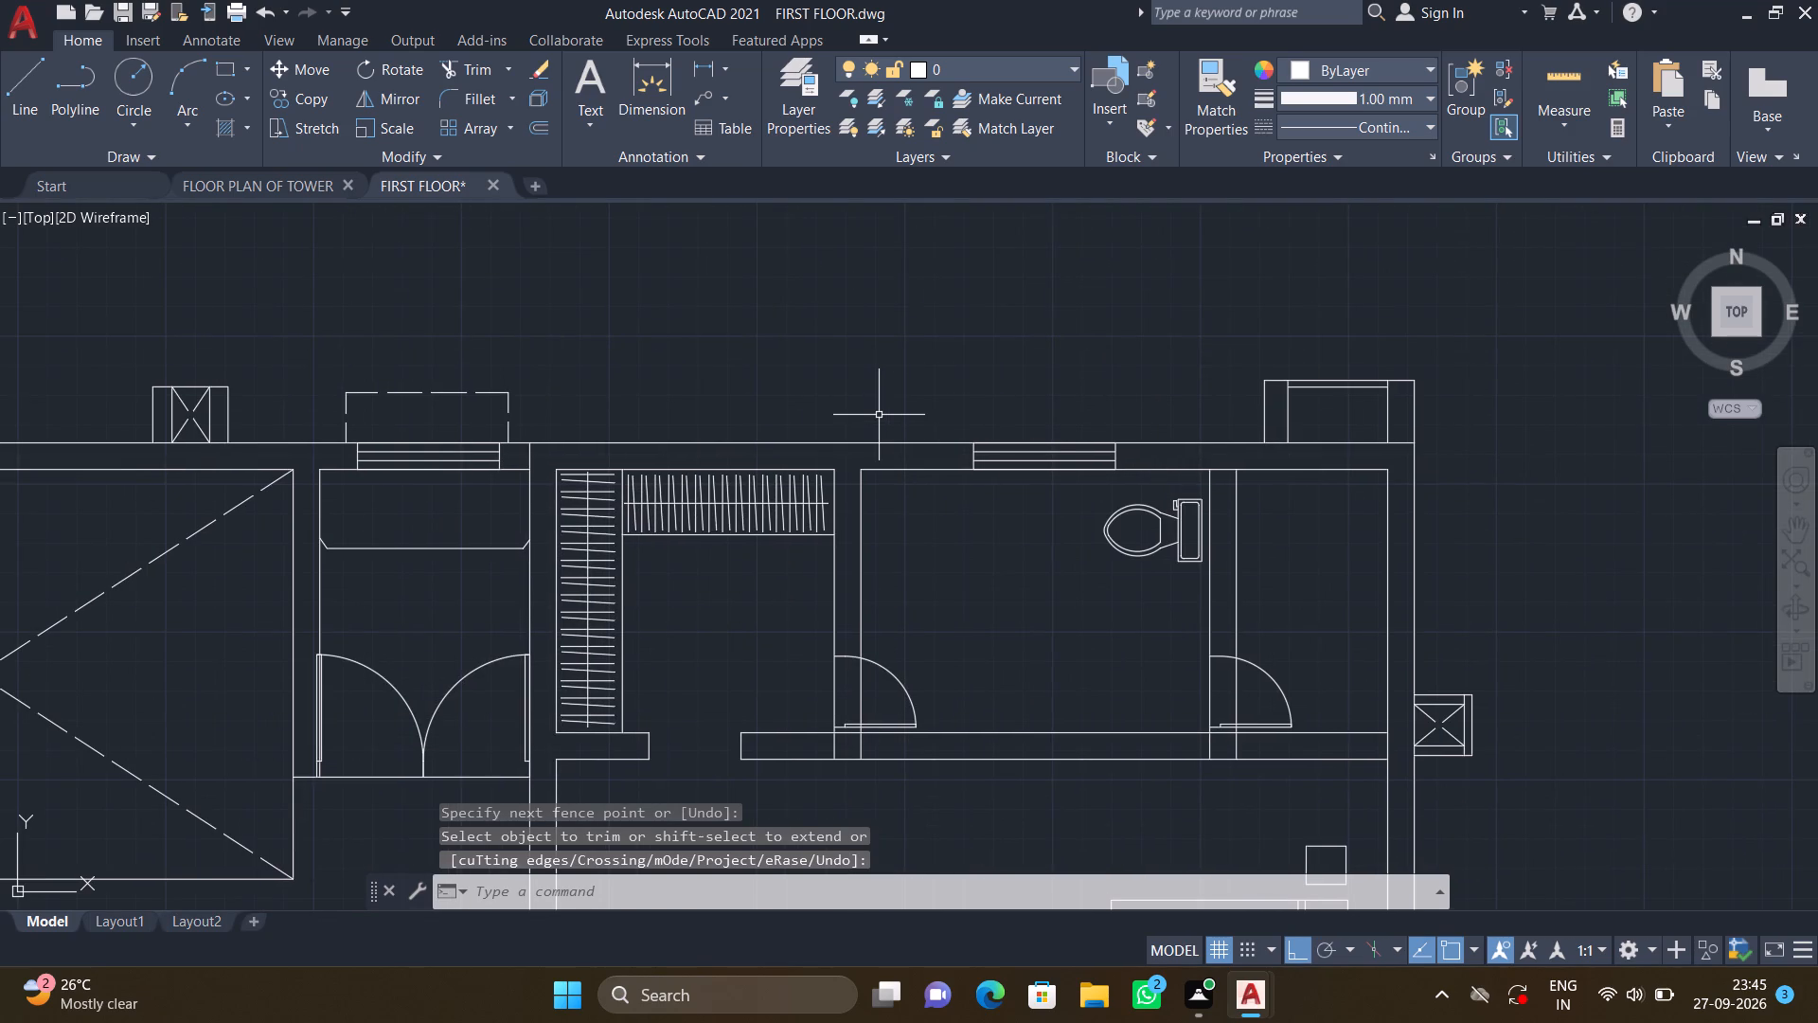
pyautogui.press('l')
pyautogui.press('Return')
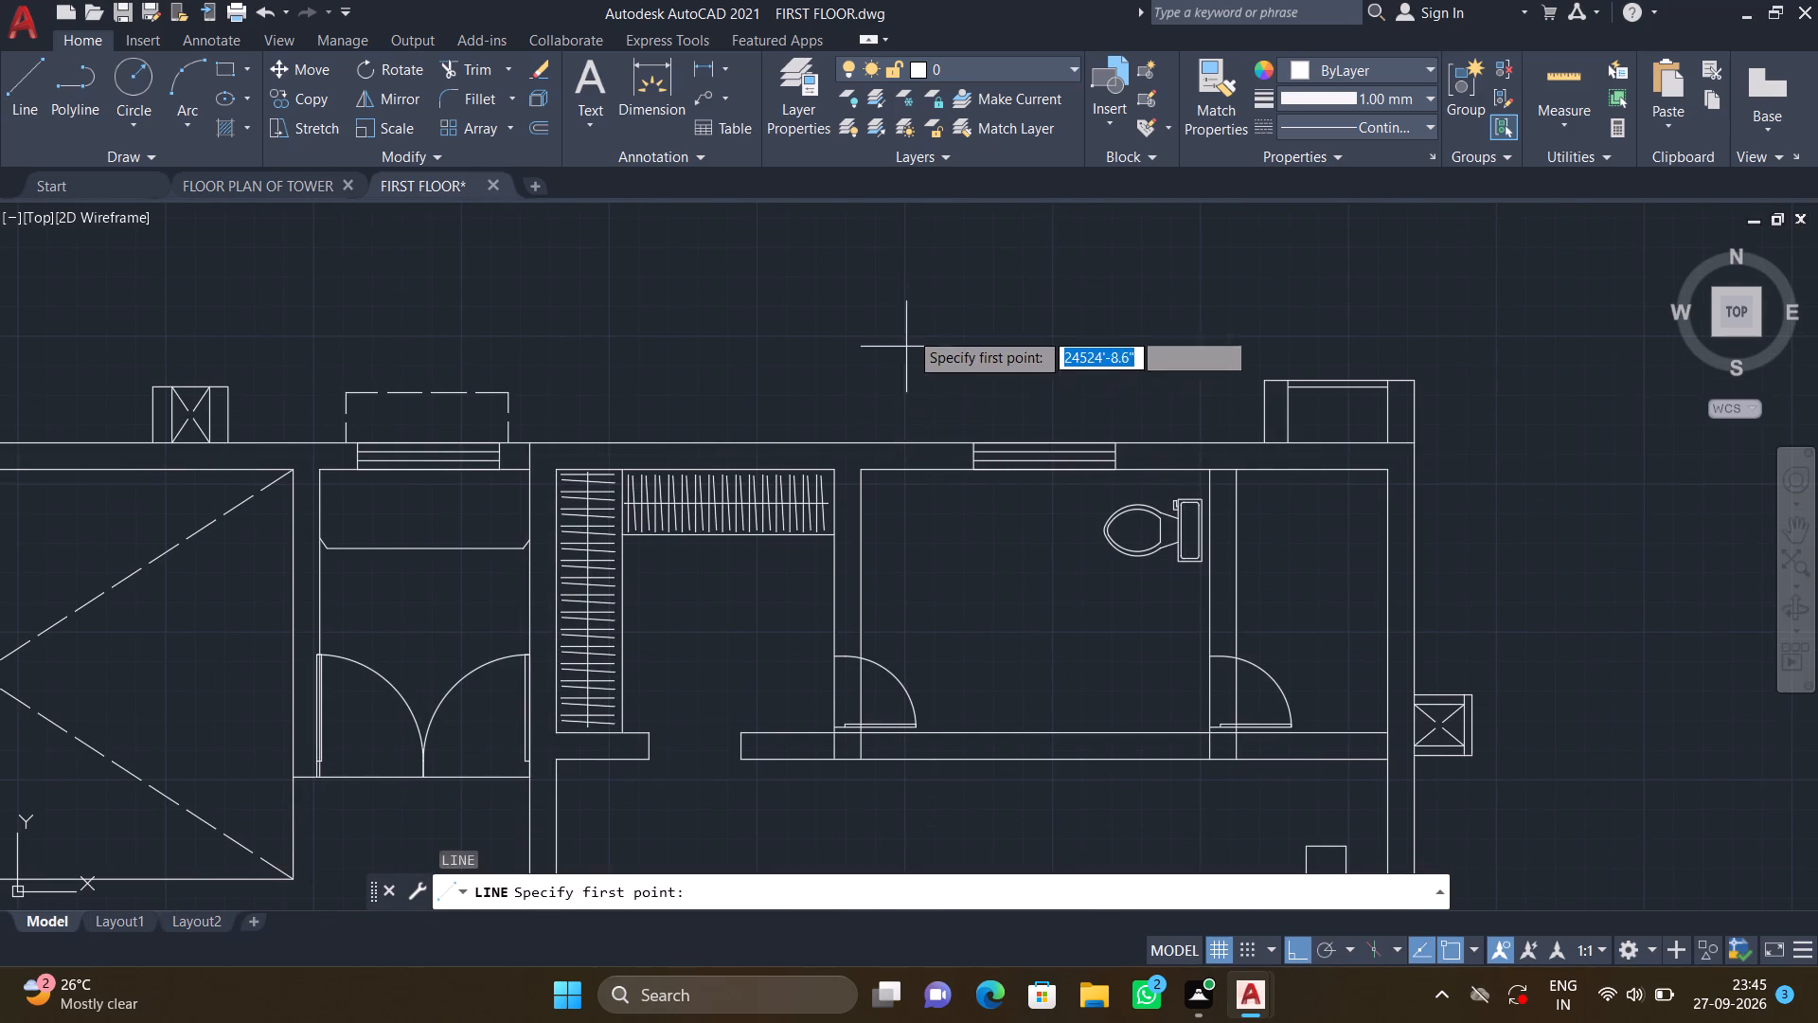
pyautogui.scroll(3, 971, 449)
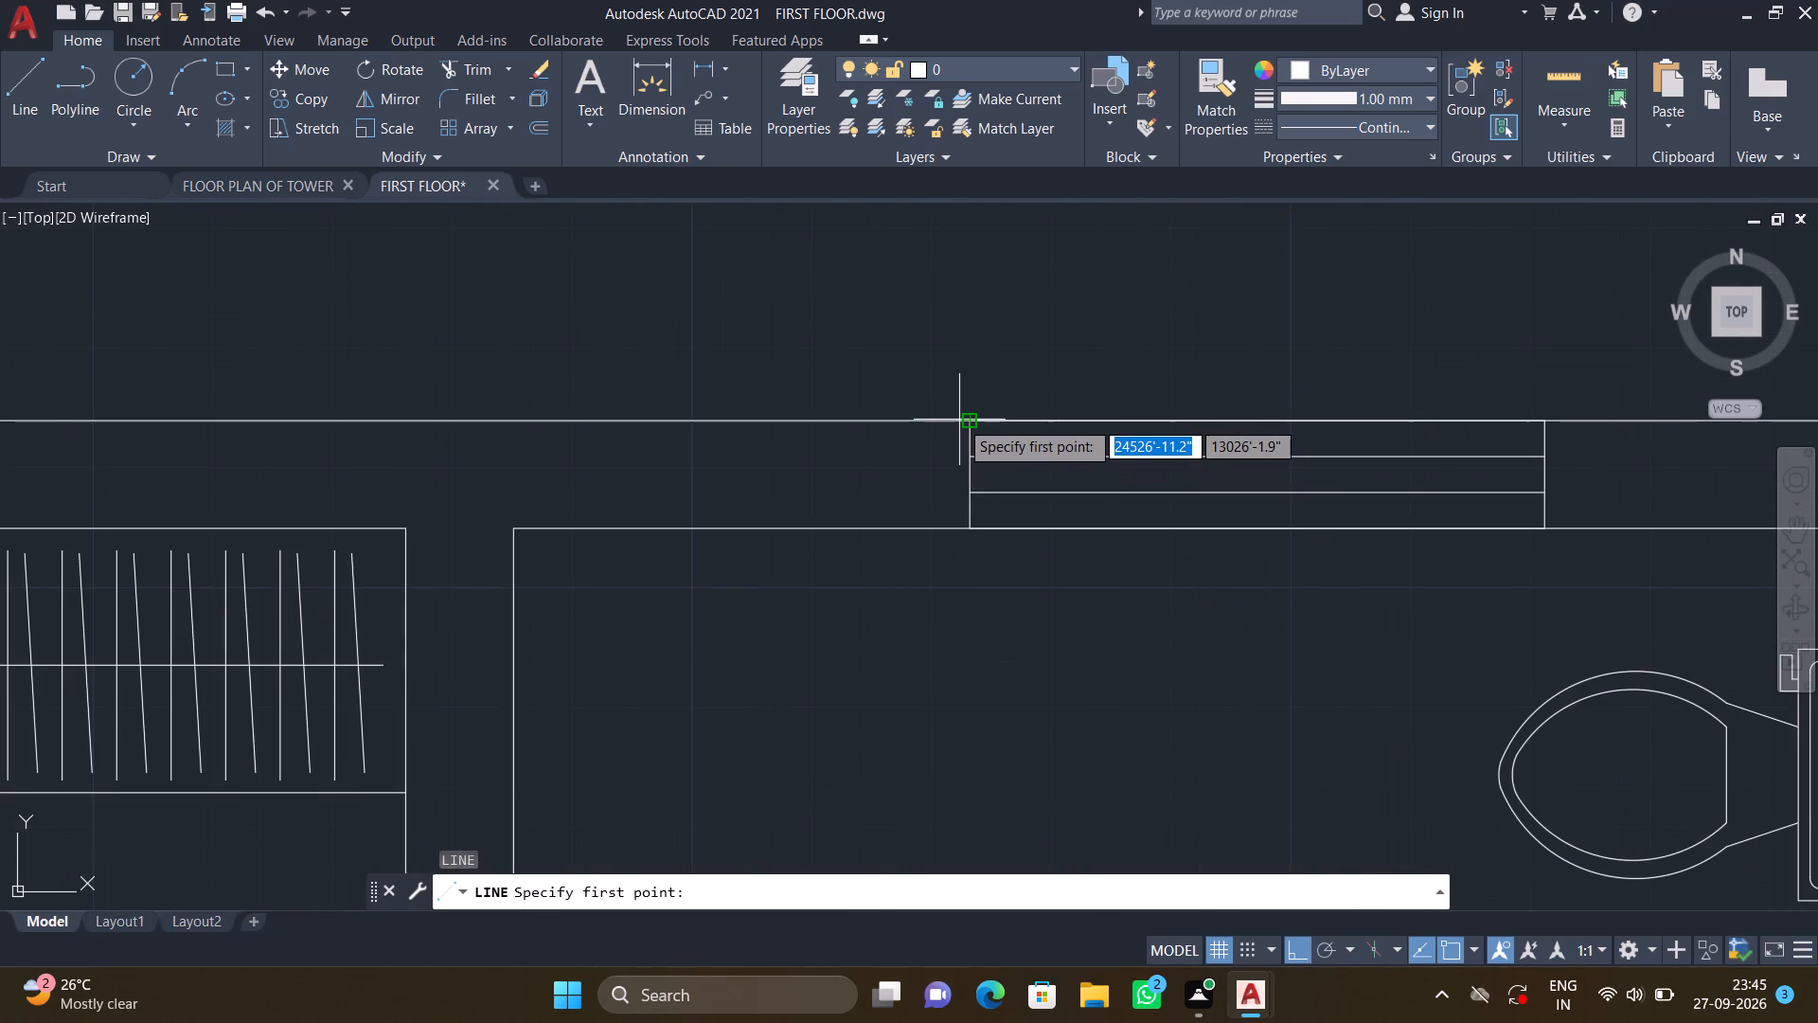
pyautogui.click(968, 422)
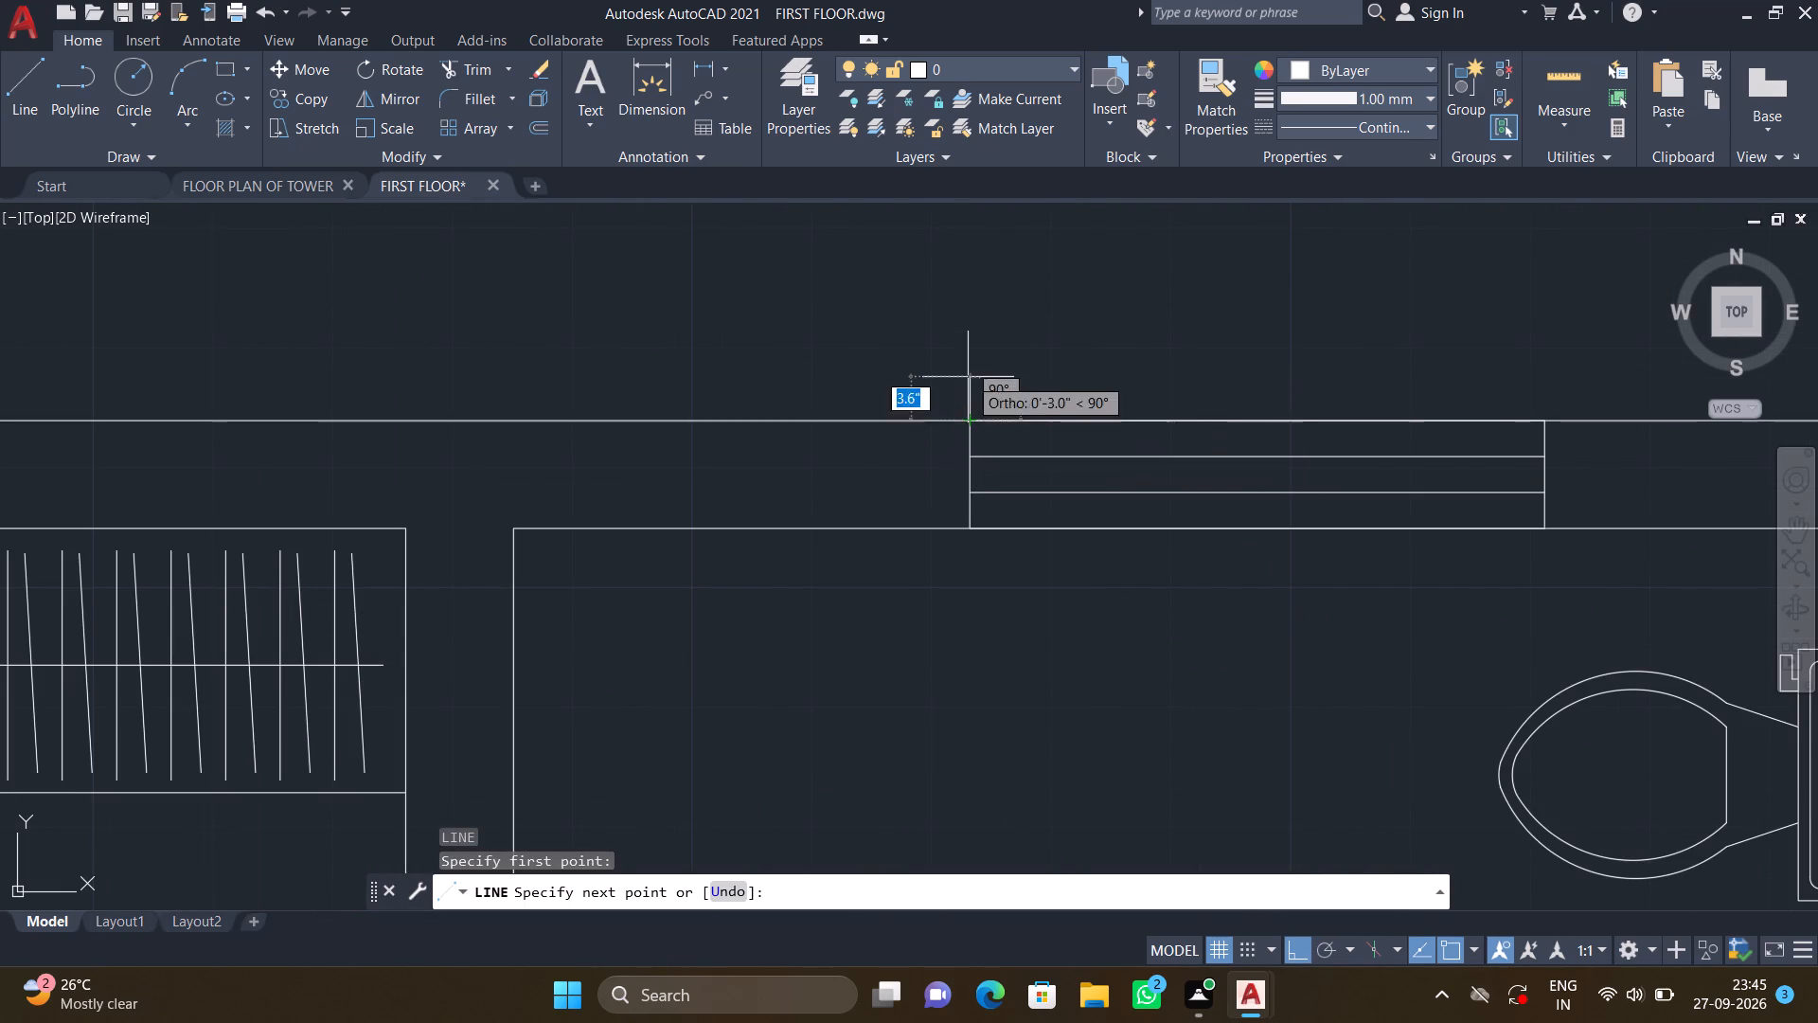
pyautogui.scroll(-1, 979, 304)
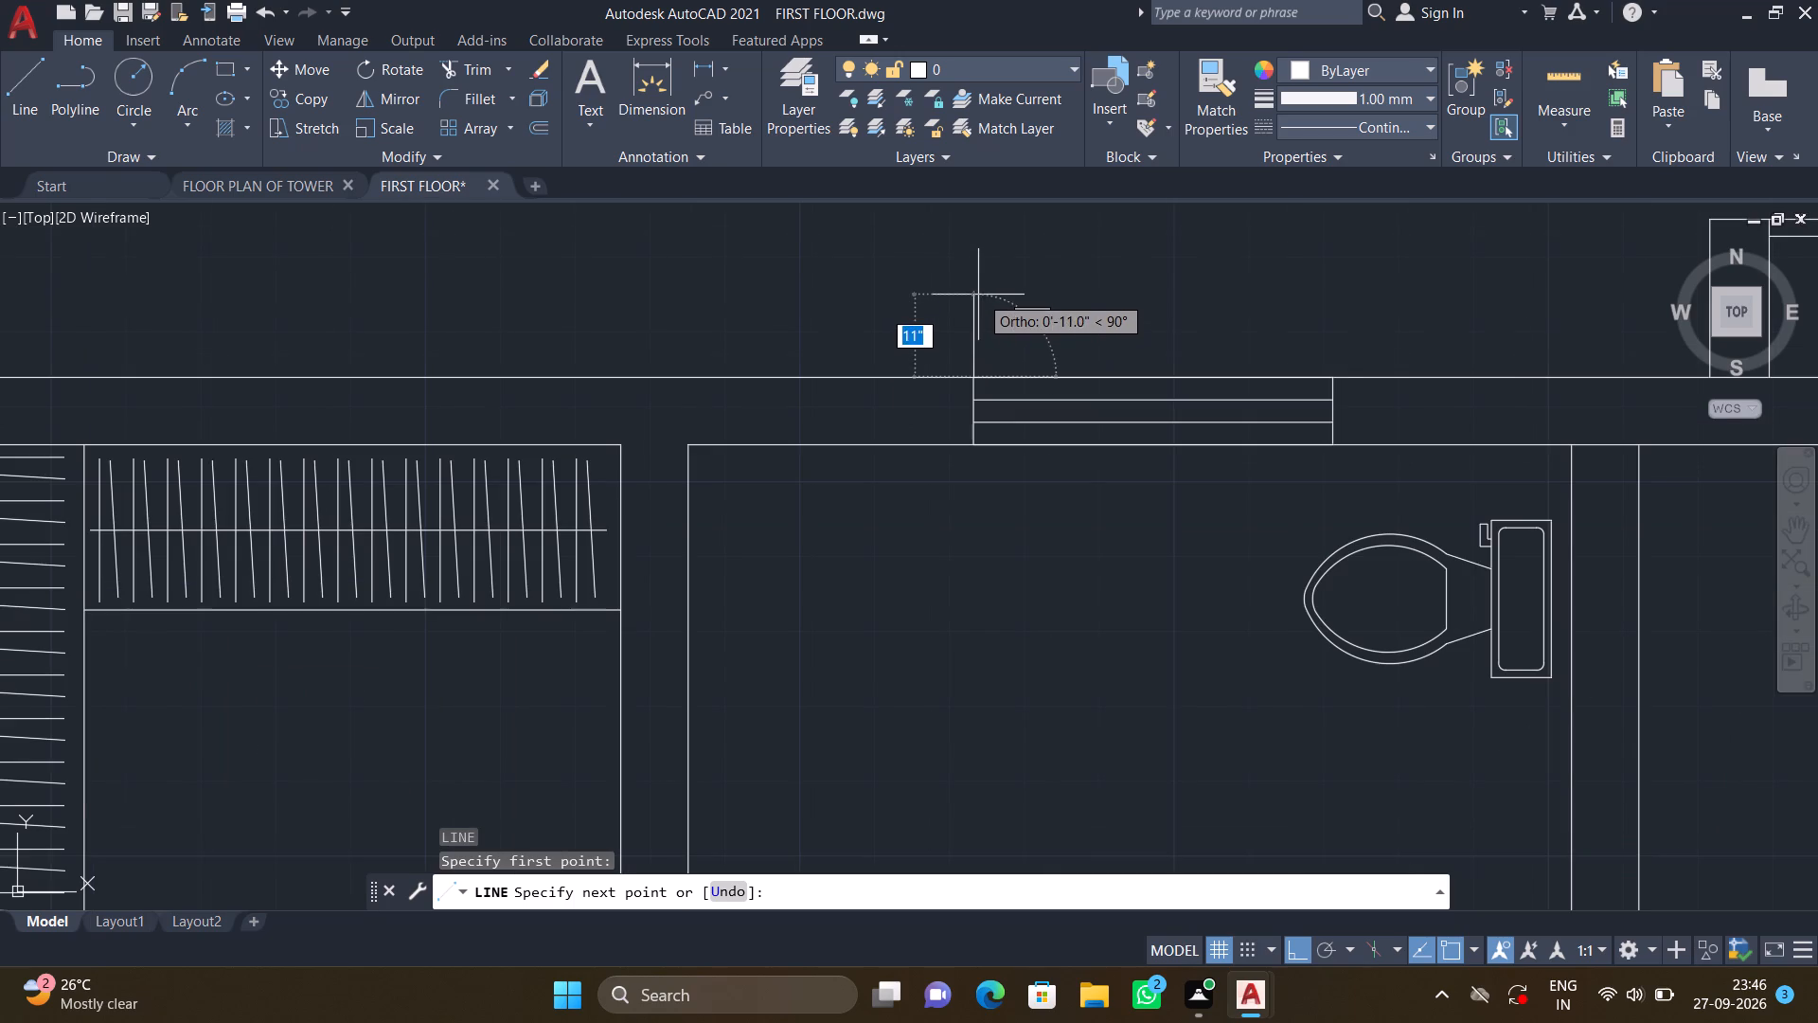
pyautogui.scroll(2, 978, 295)
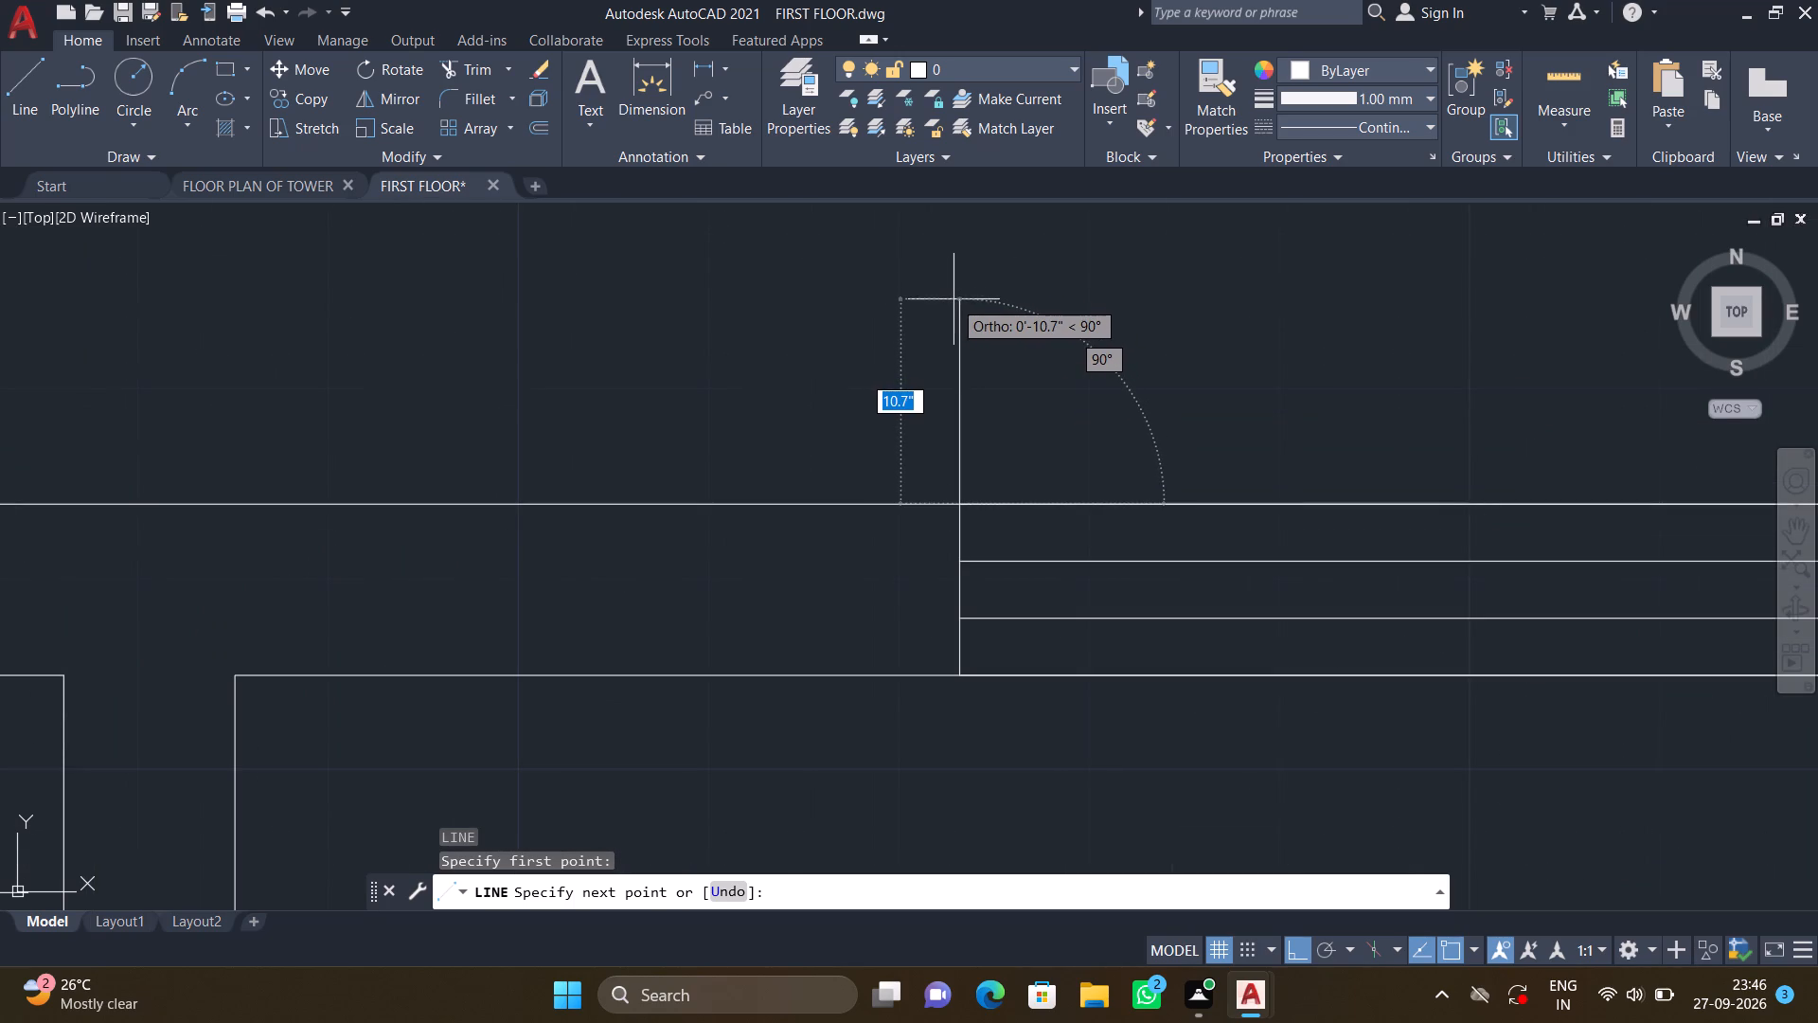
pyautogui.click(958, 301)
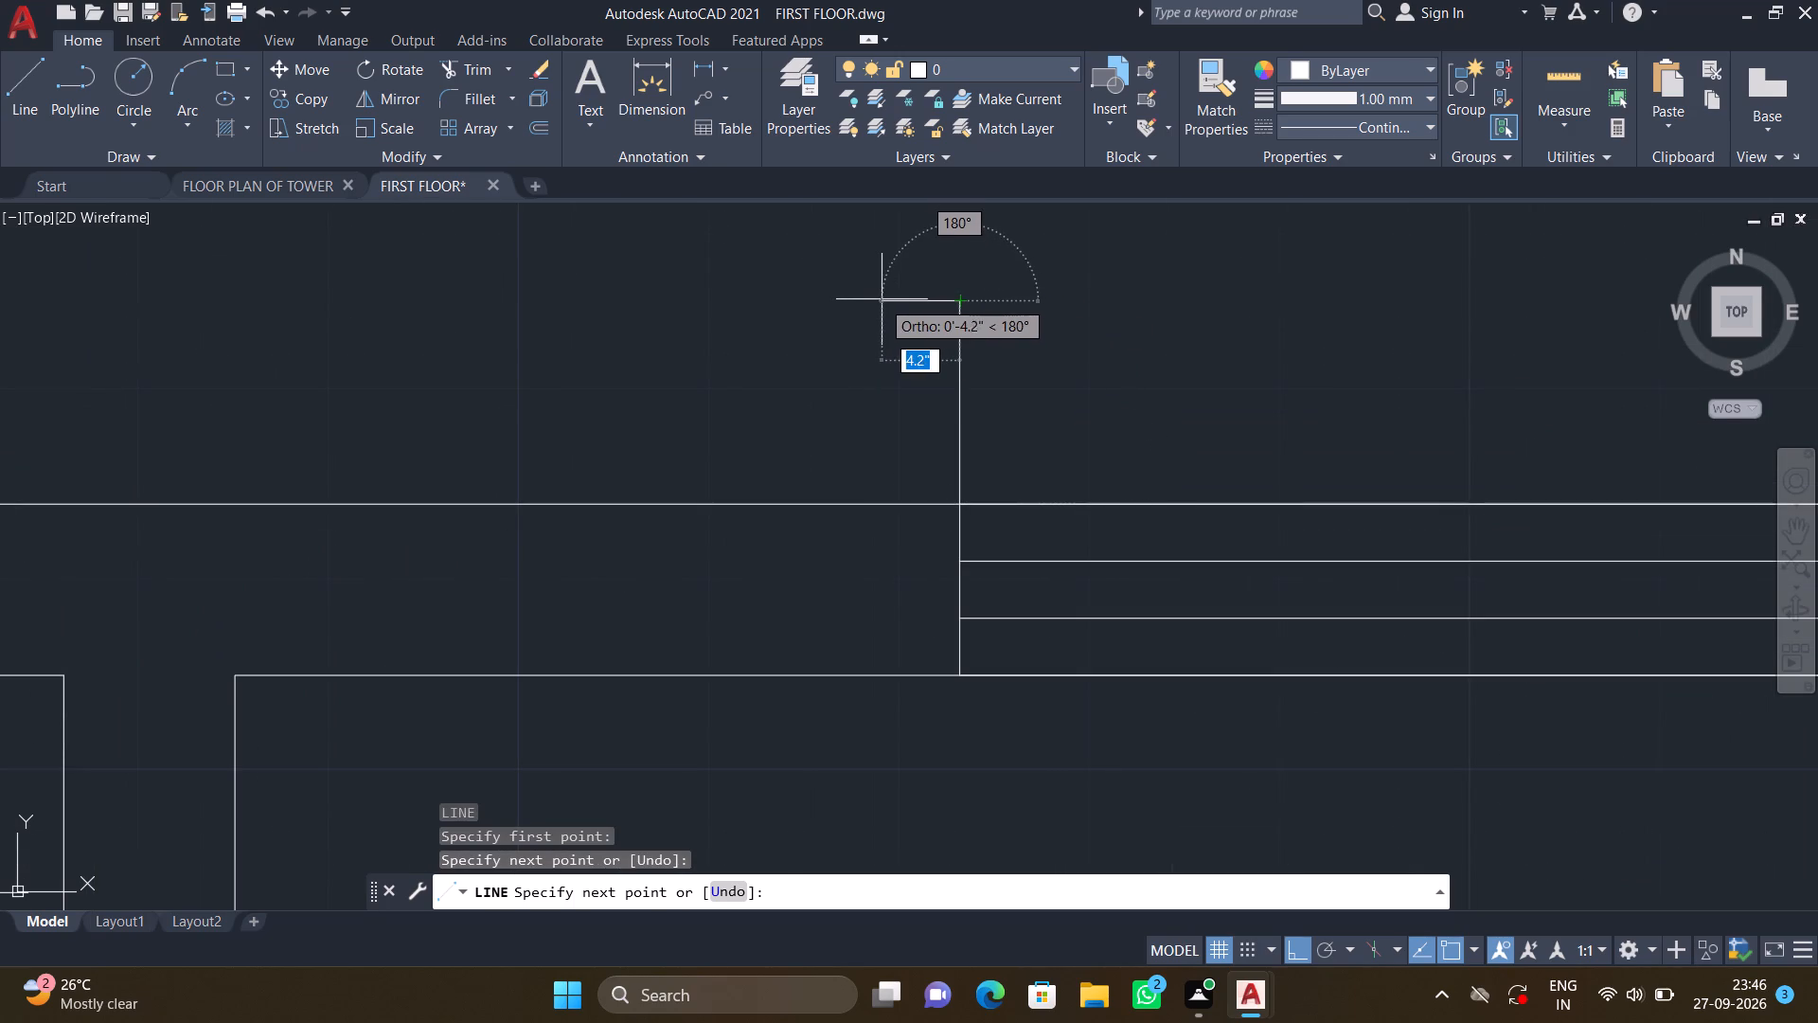
pyautogui.click(882, 299)
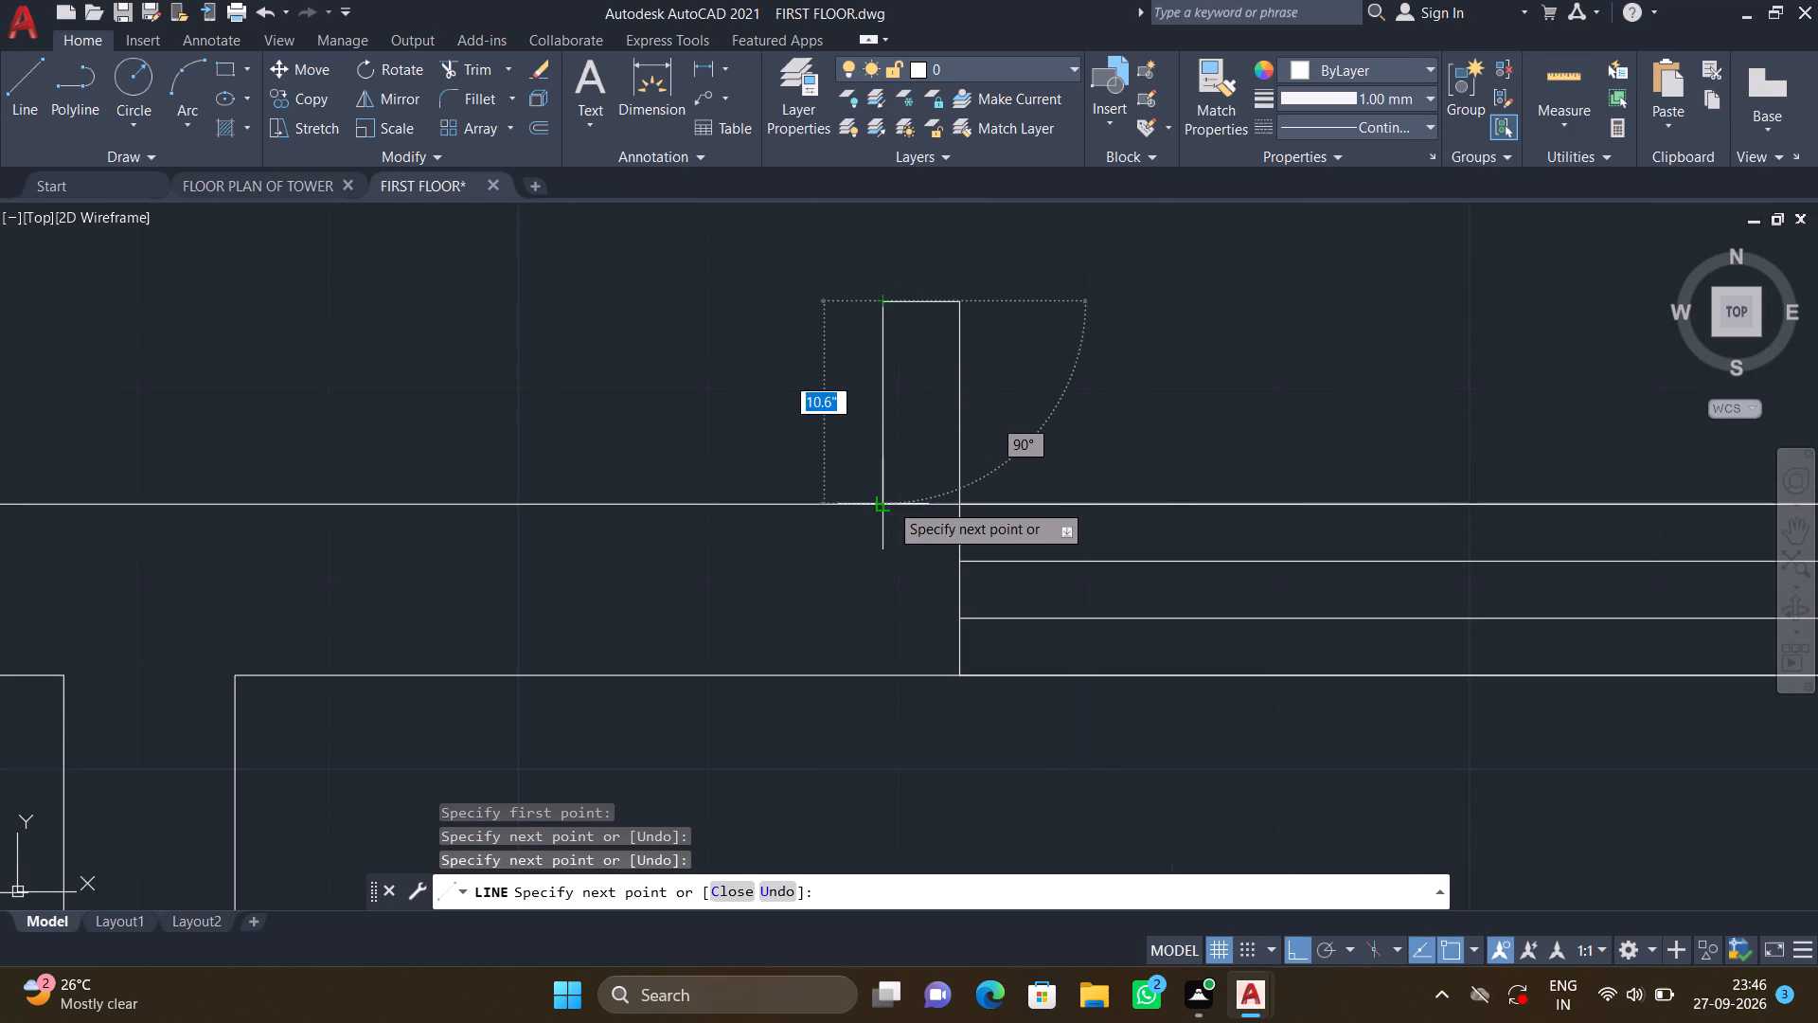
pyautogui.click(889, 502)
pyautogui.press('Return')
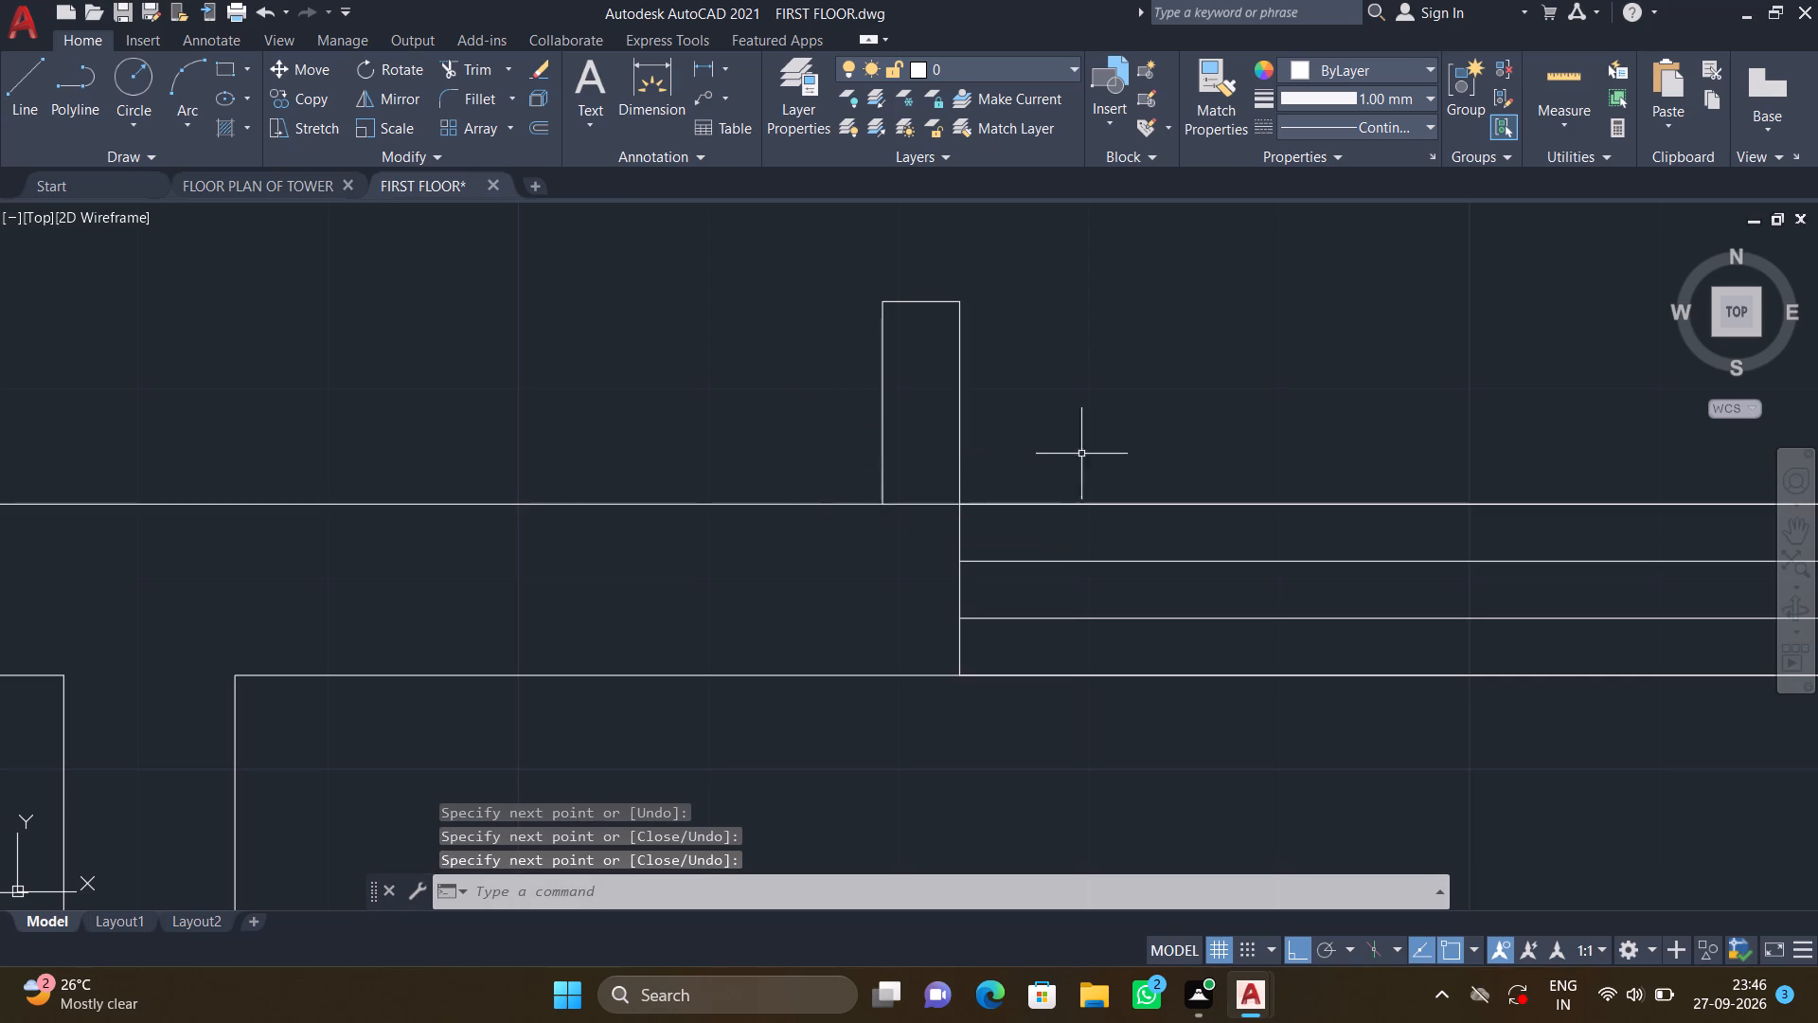
# Draw a 4' line from the fin's outer corner across the toilet window, continuing down to the wall at the window's east edge.
pyautogui.moveTo(1083, 416); pyautogui.dragTo(779, 483, button='middle')
pyautogui.scroll(-2, 867, 469)
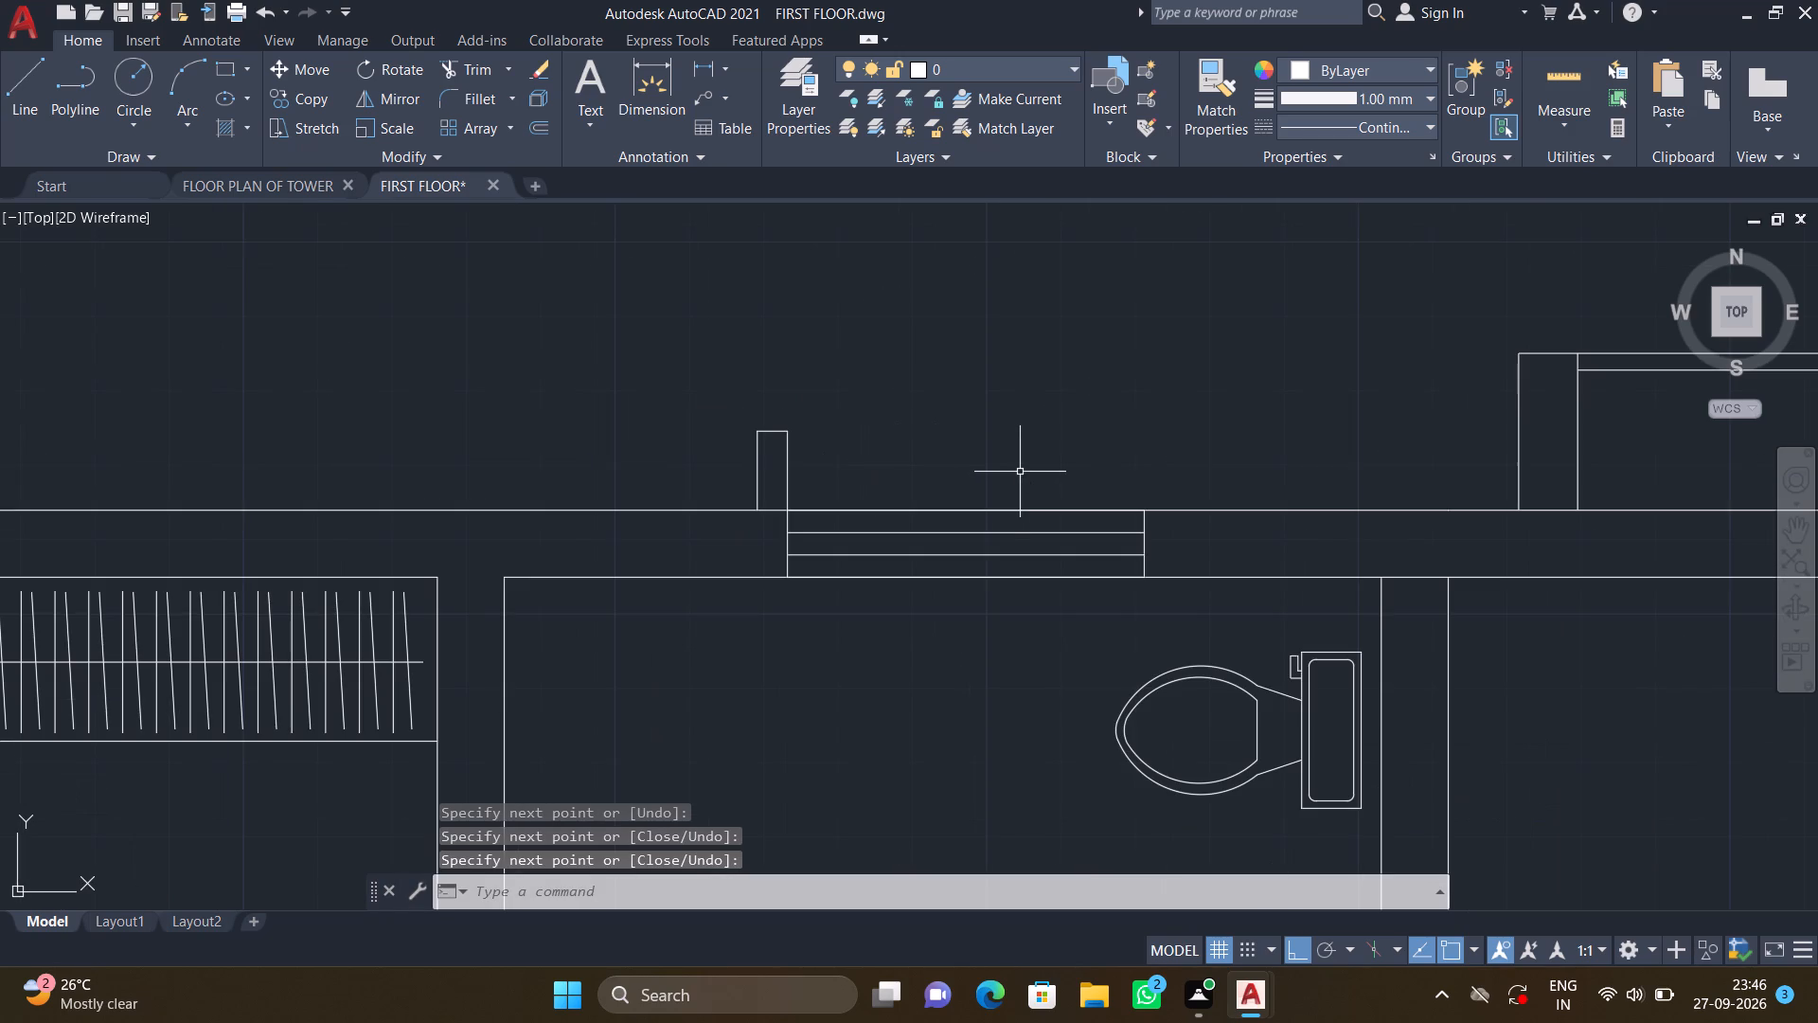
pyautogui.press('l')
pyautogui.press('Return')
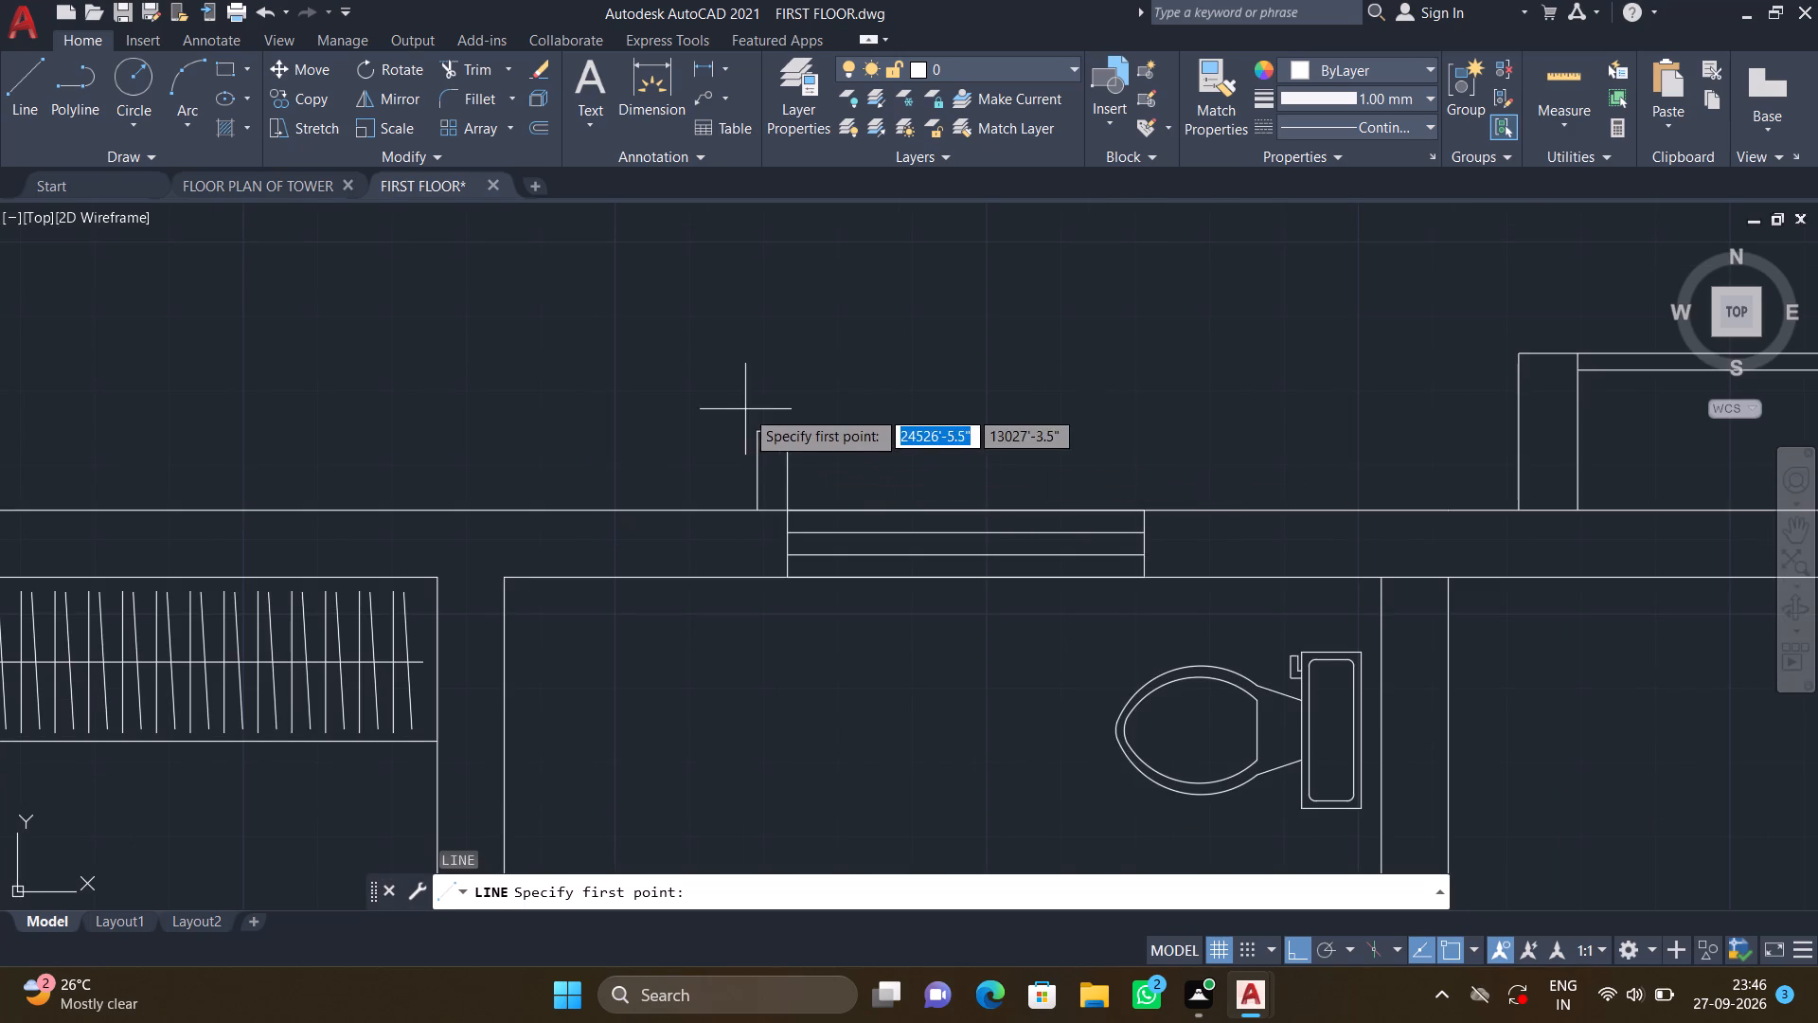
pyautogui.click(782, 435)
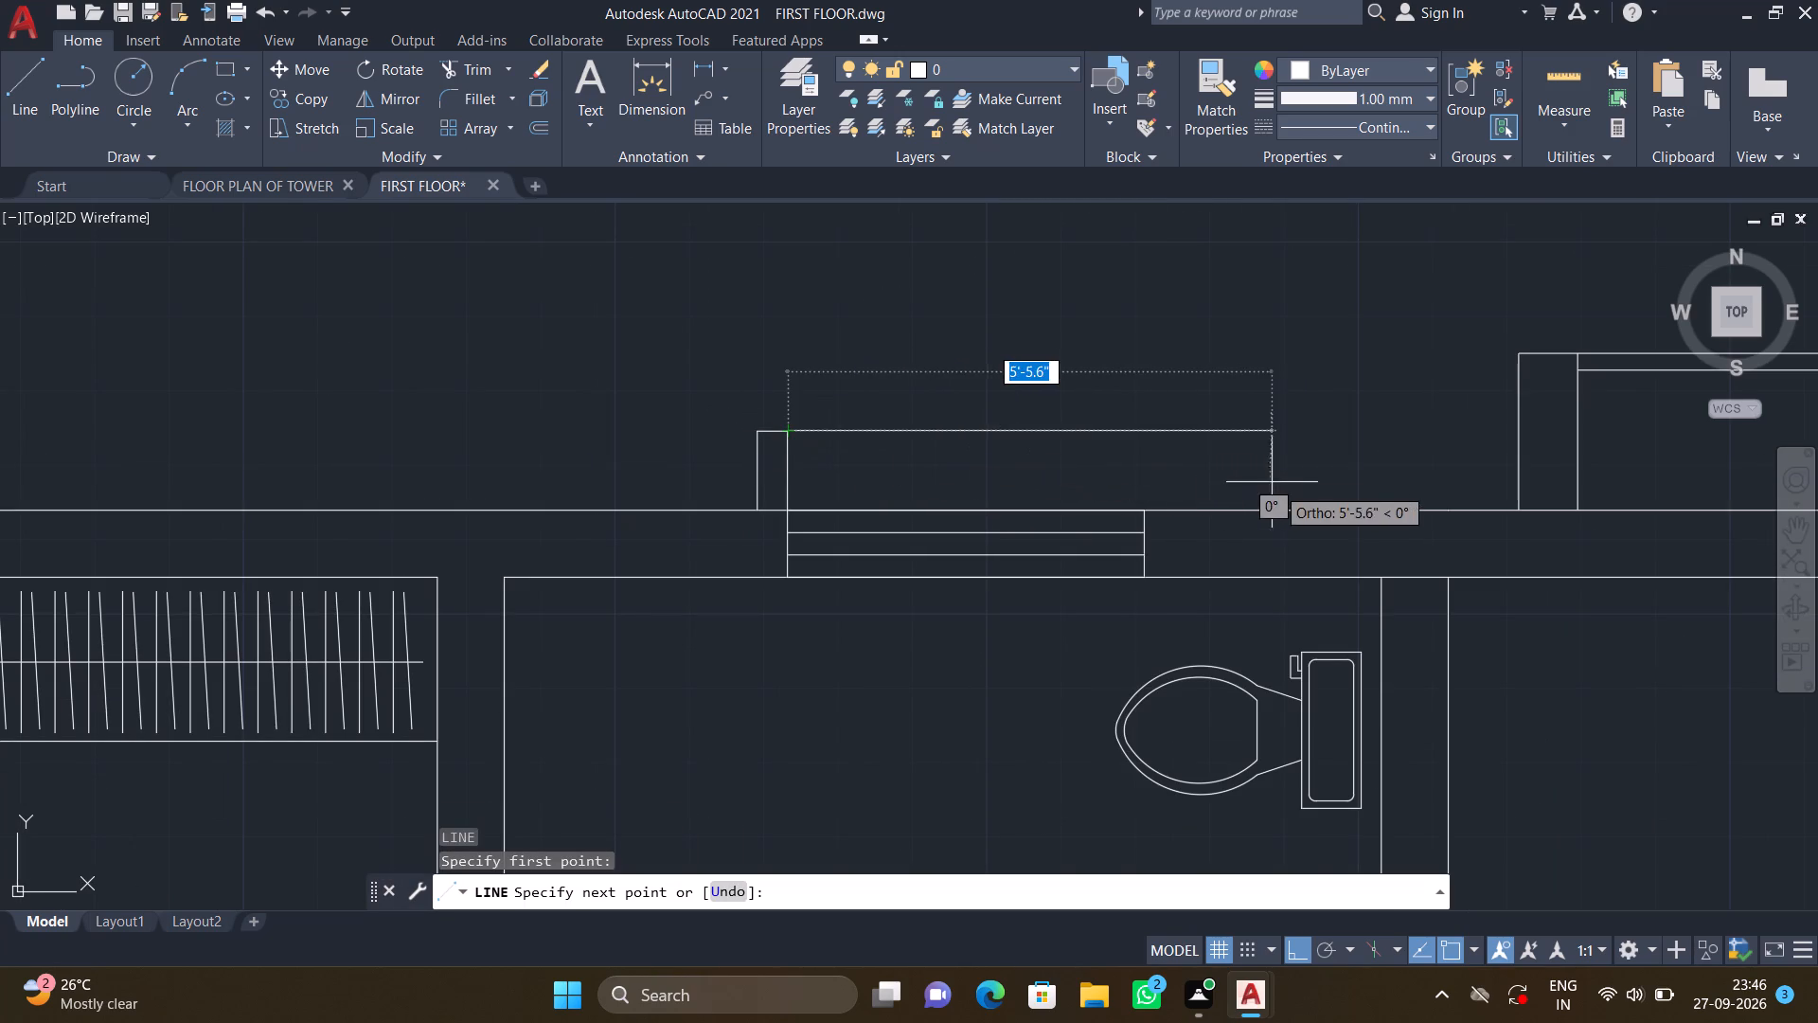
pyautogui.scroll(2, 1149, 472)
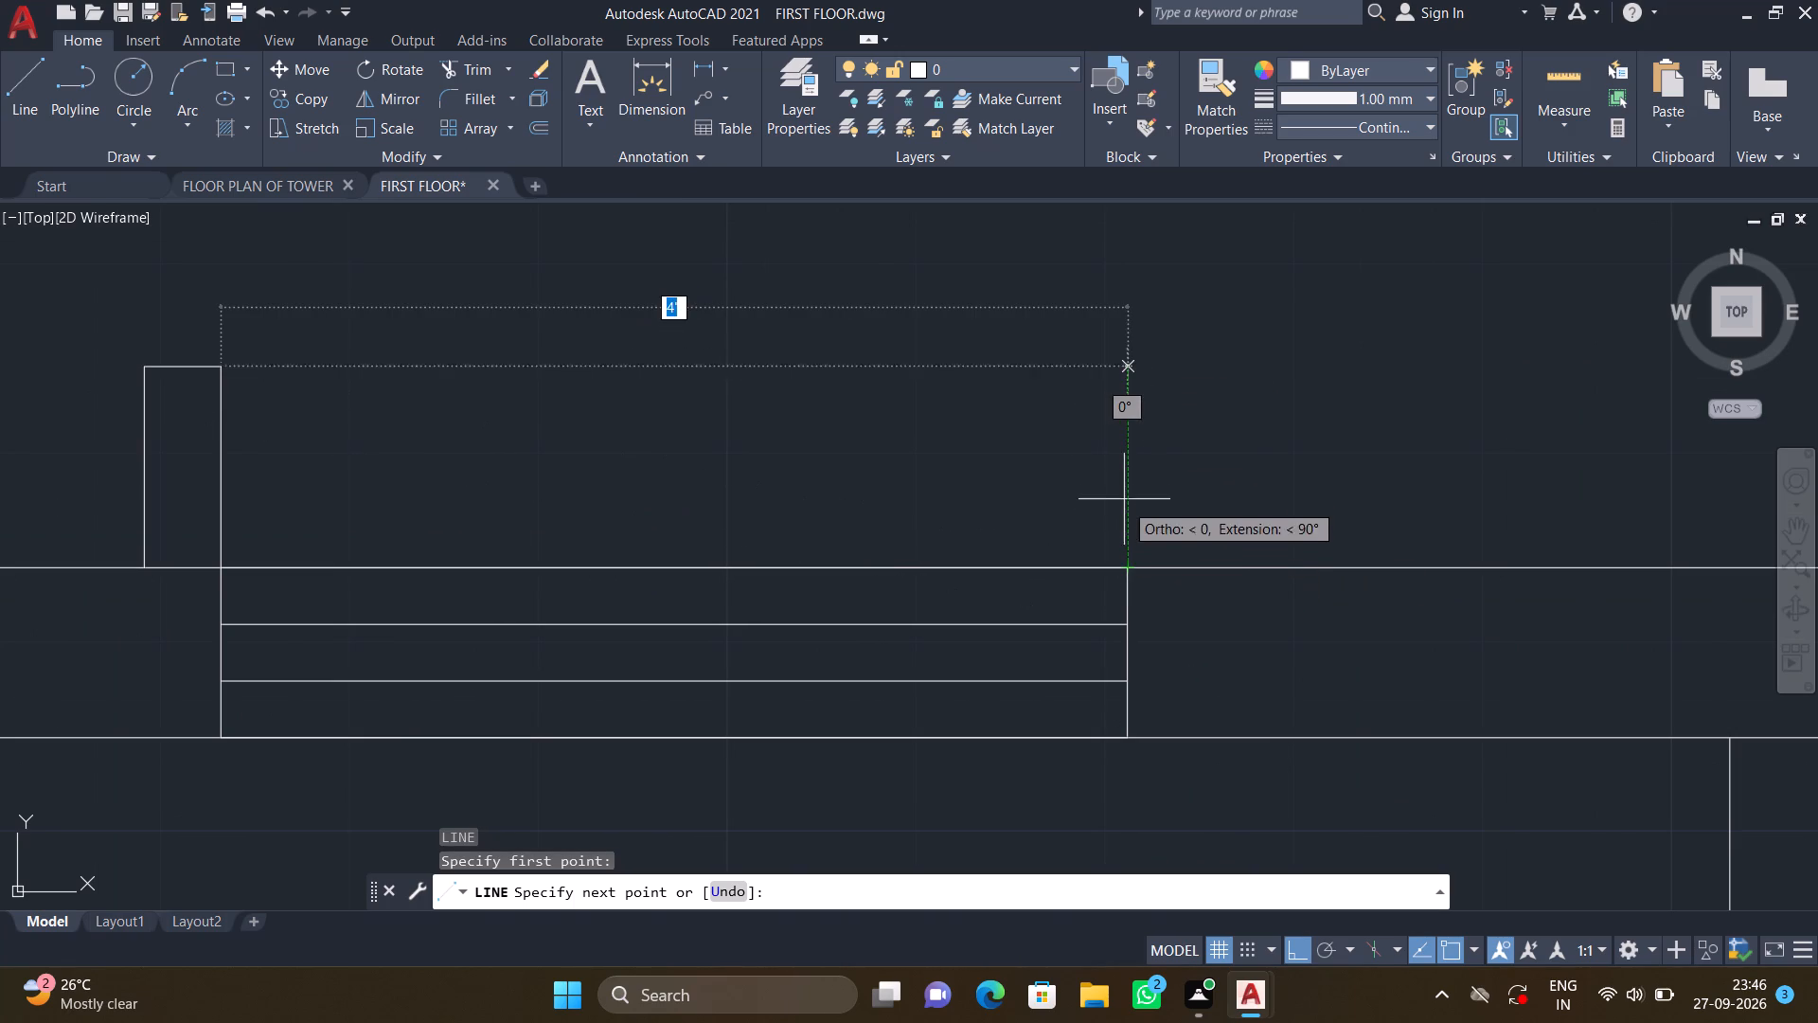
pyautogui.click(1127, 367)
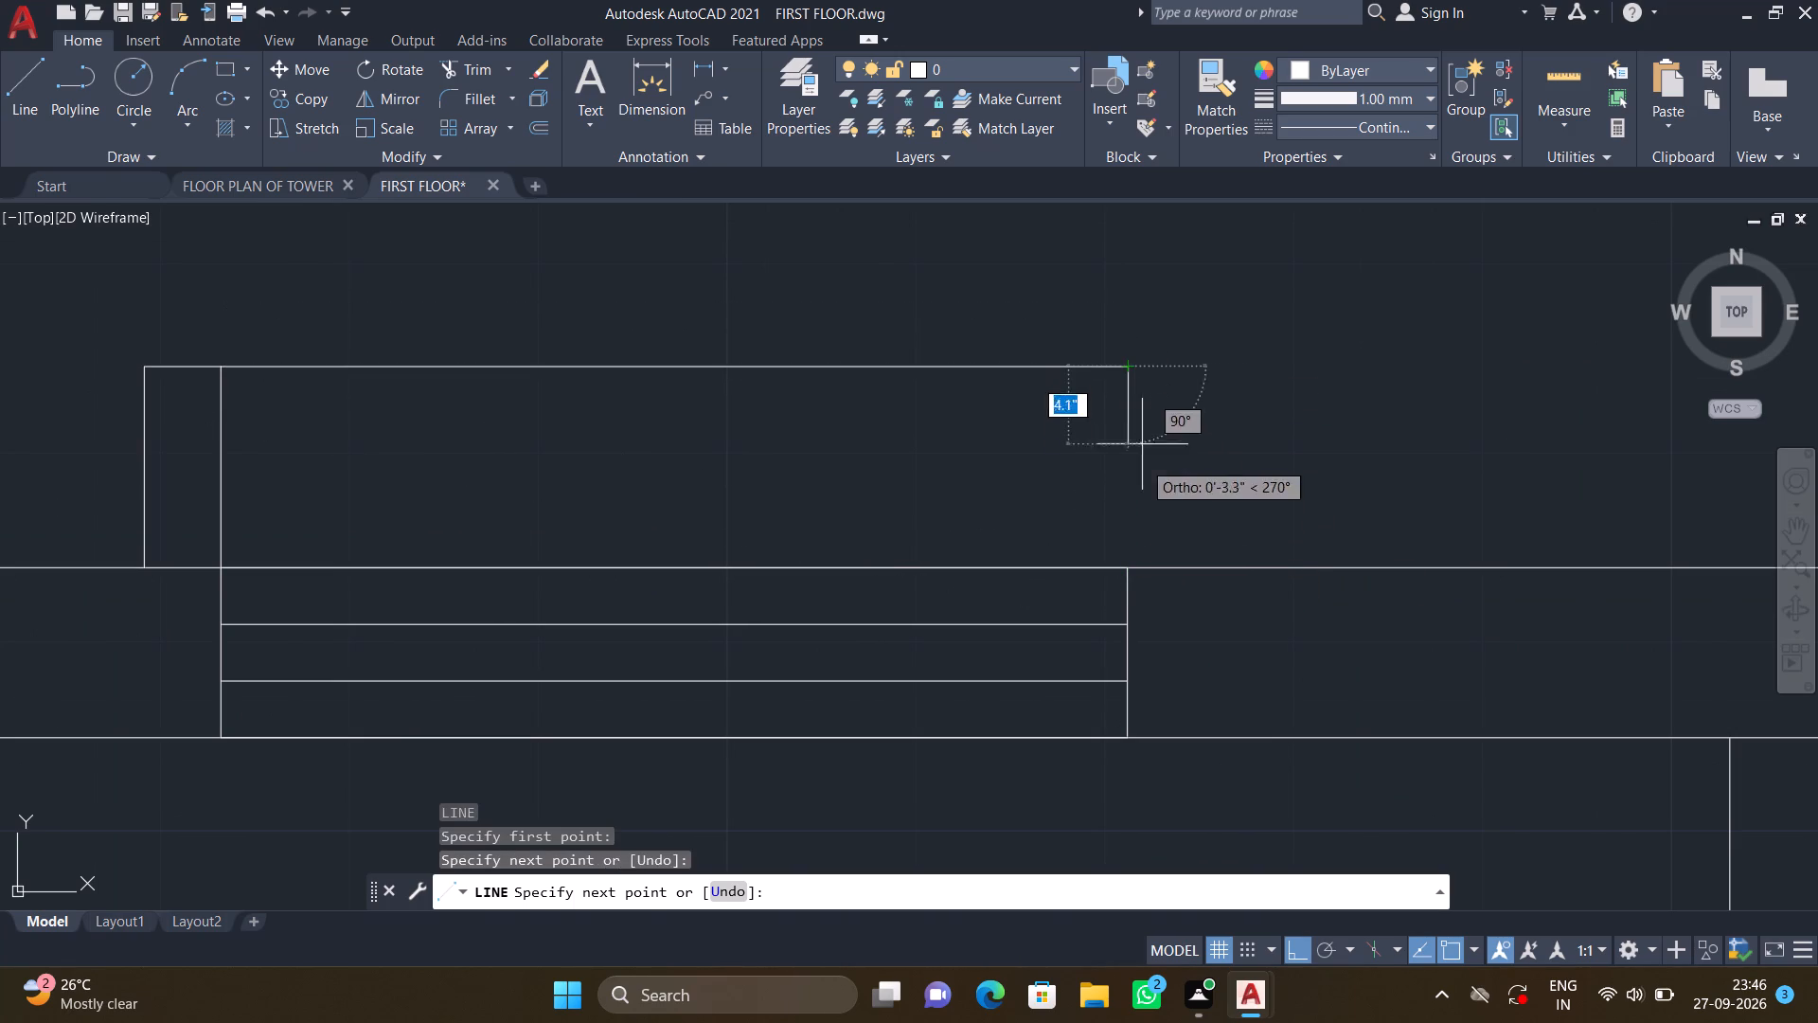
pyautogui.click(1134, 572)
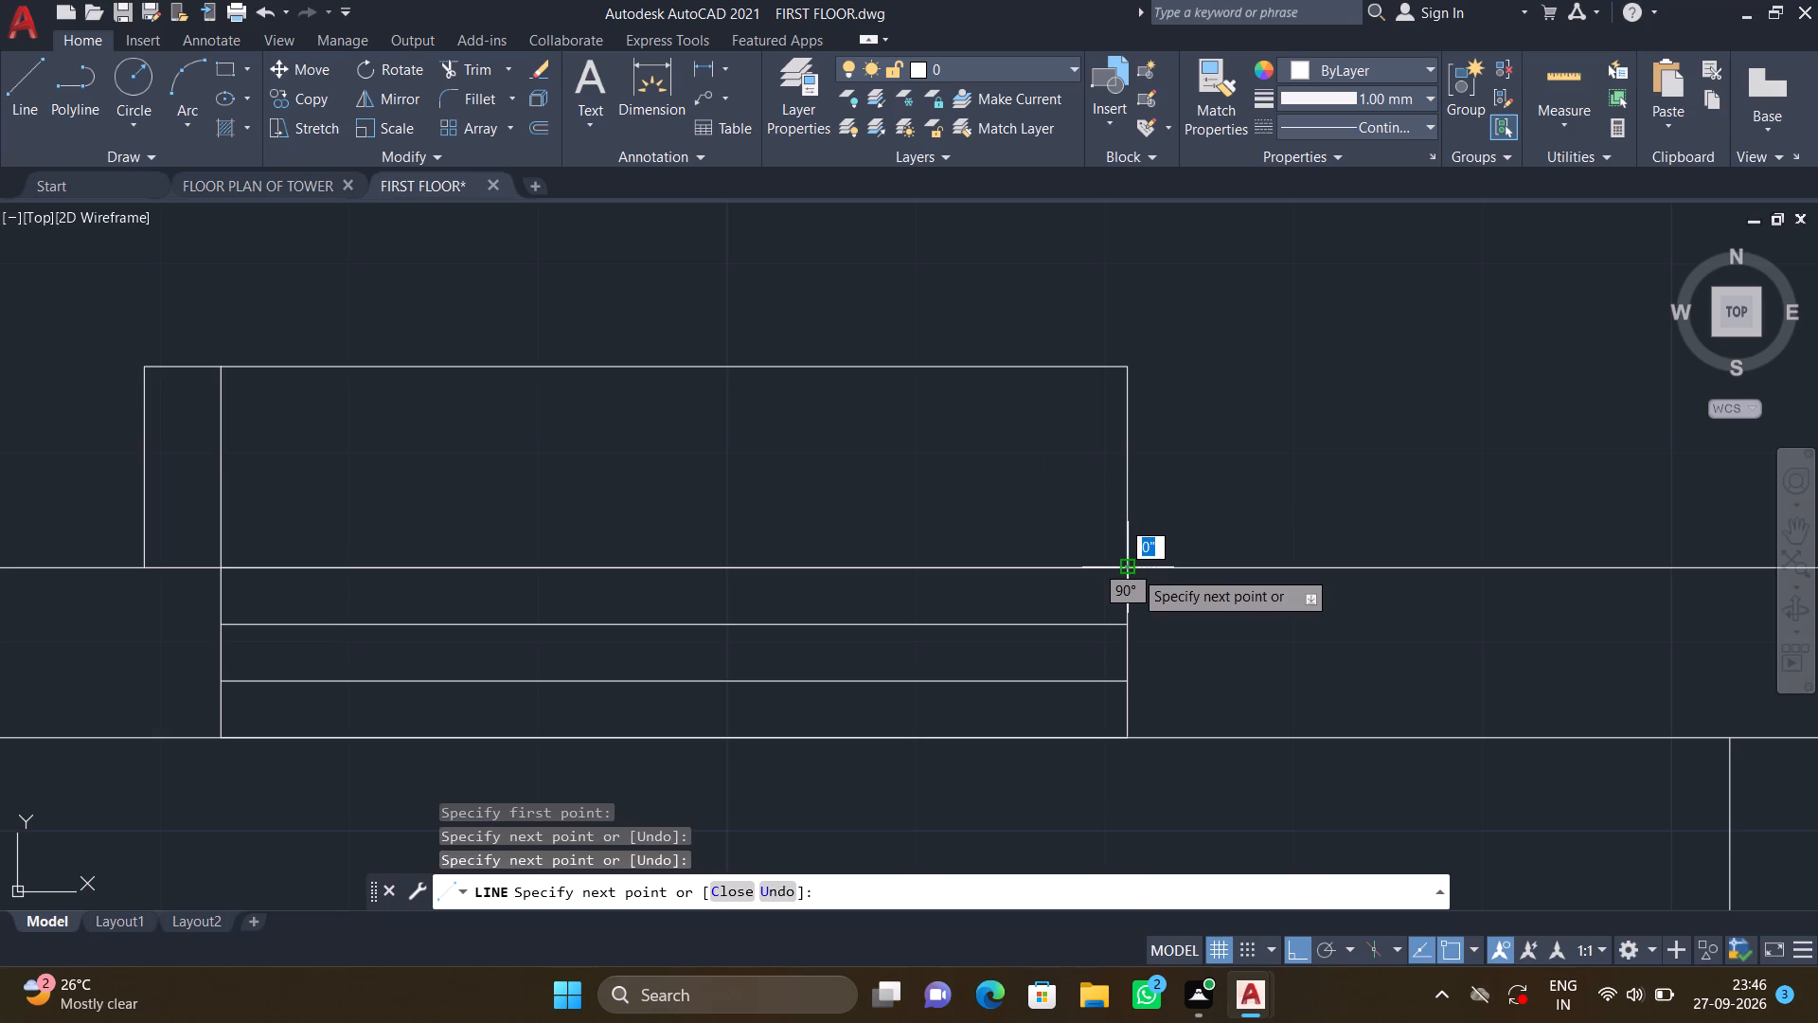
pyautogui.press('Return')
# Draw the matching fin's outer end and far side, about 4" wide, at the toilet window's east edge.
pyautogui.press('l')
pyautogui.press('Return')
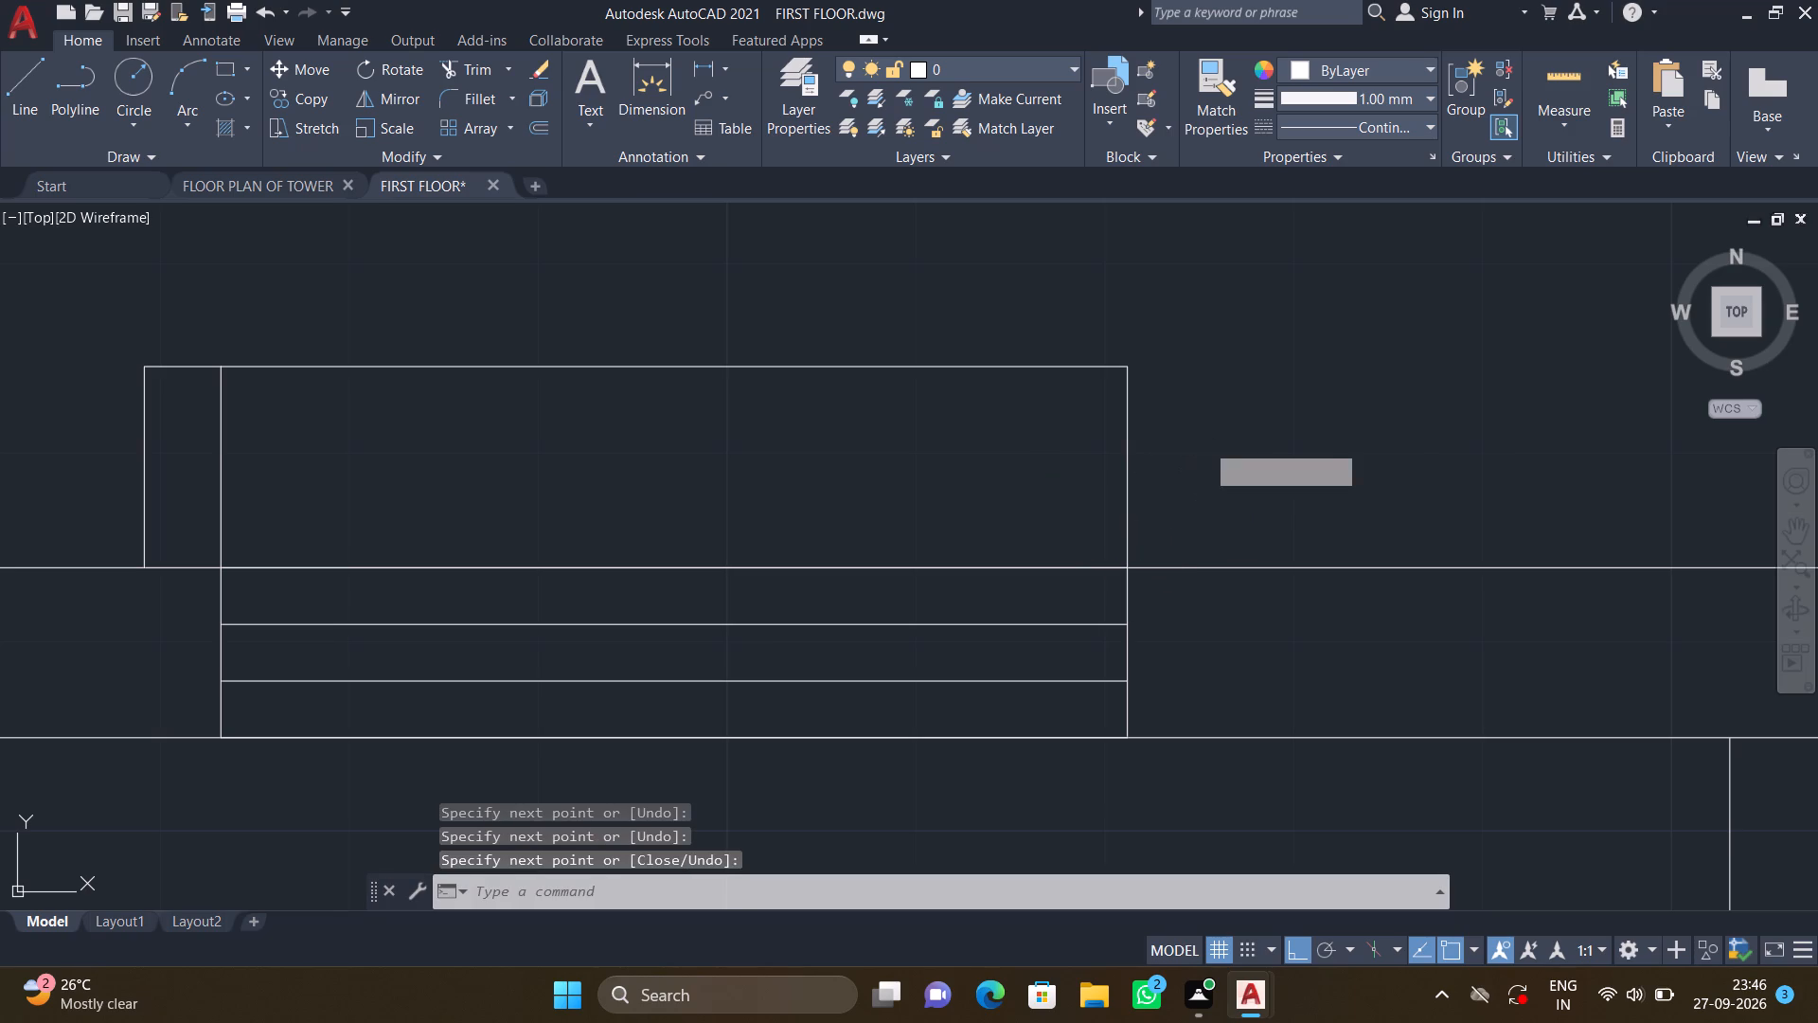
pyautogui.click(1128, 368)
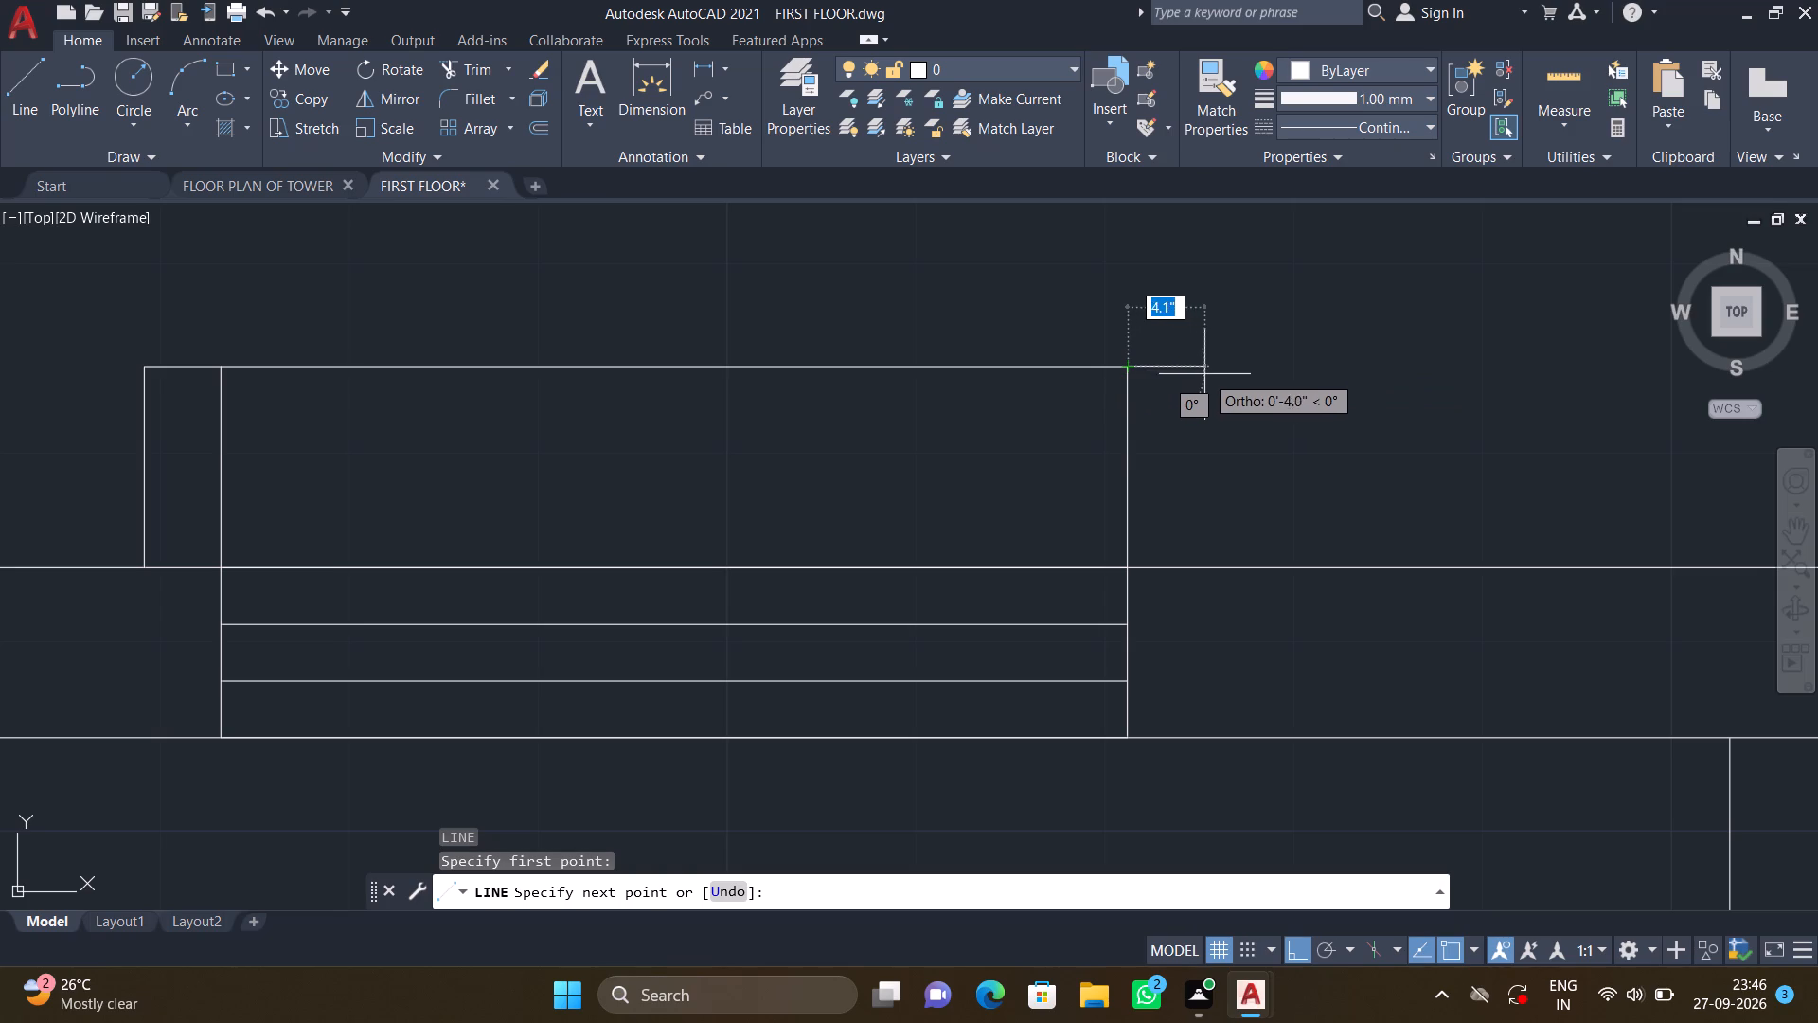
pyautogui.click(1201, 373)
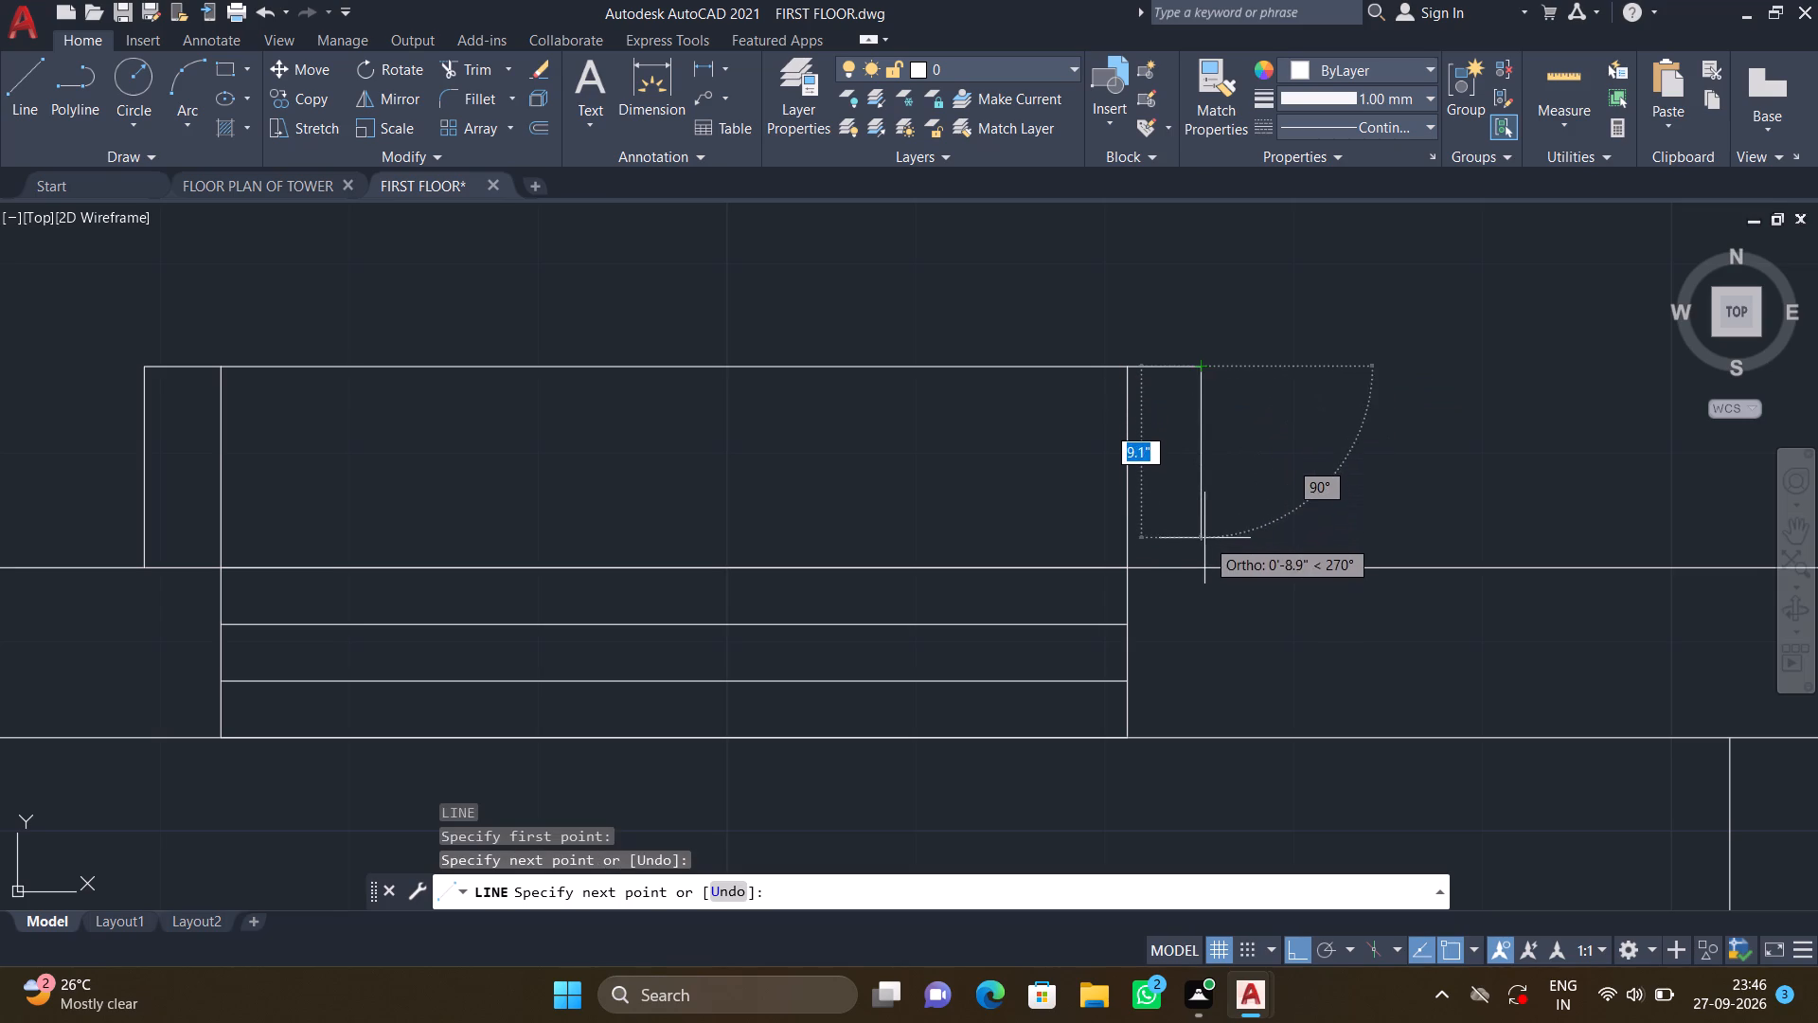
pyautogui.click(1203, 565)
pyautogui.press('Return')
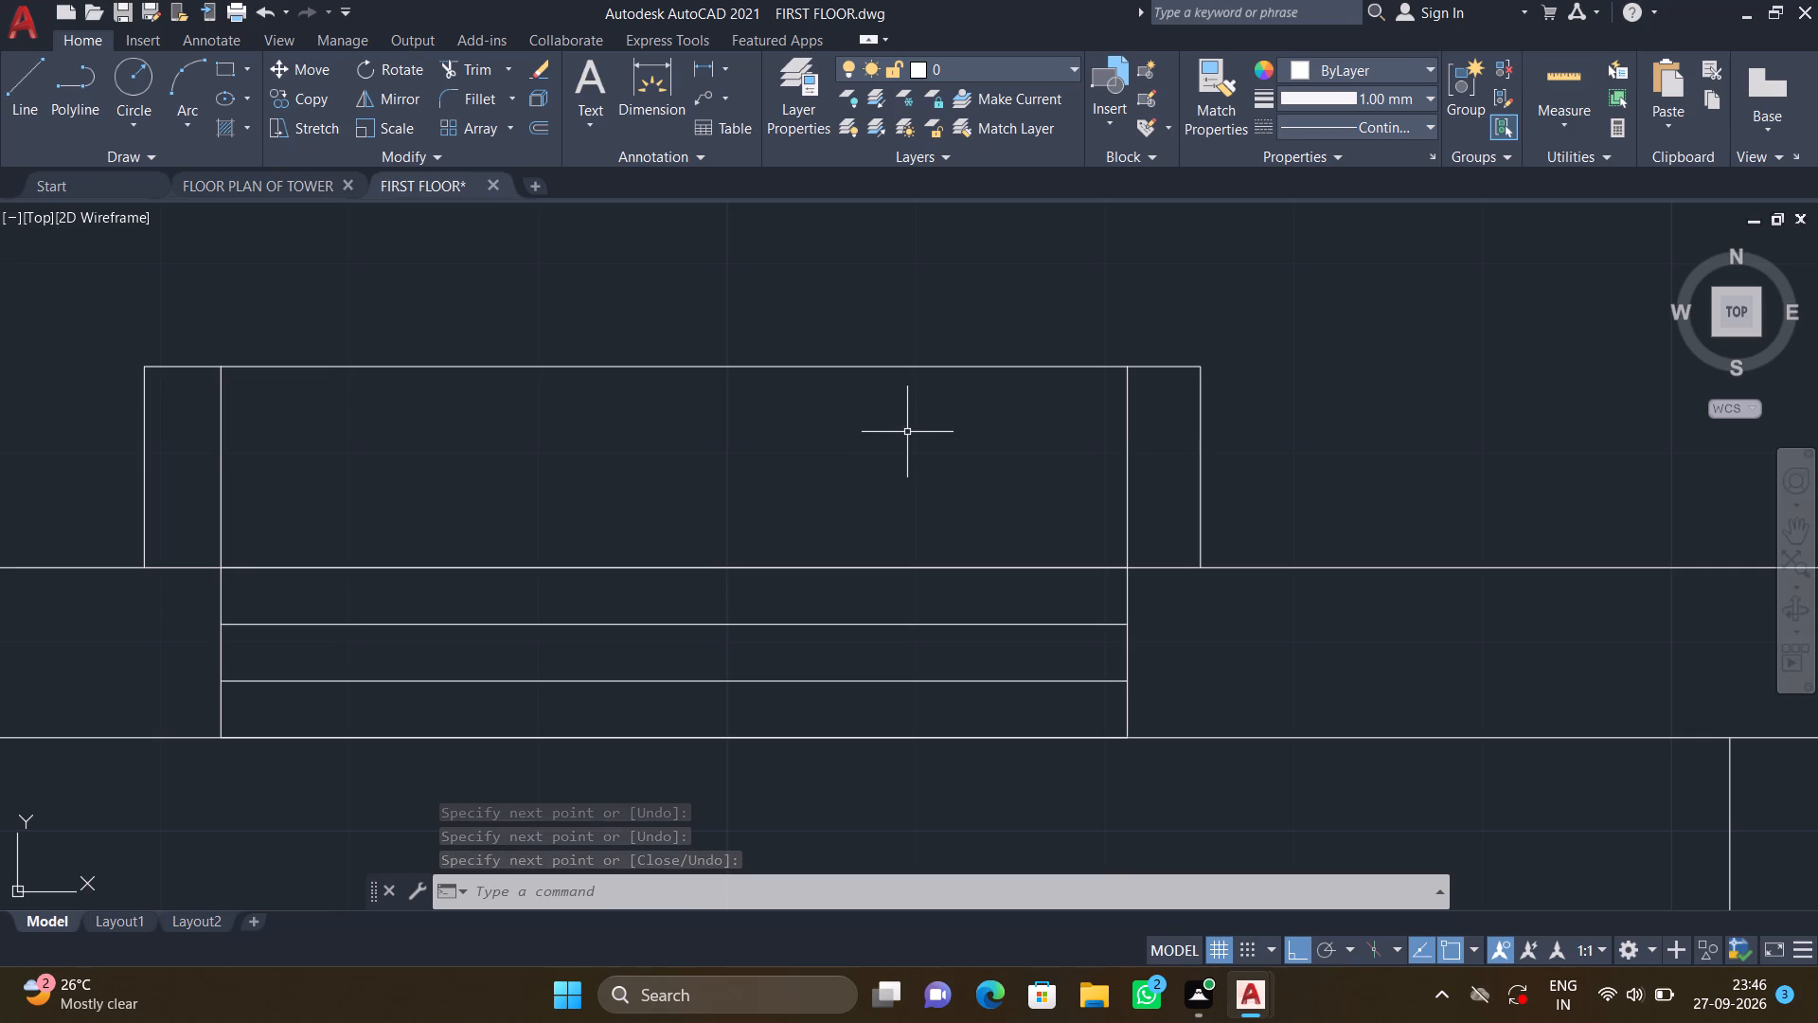
# Trim away the line spanning between the two fins outside the toilet window.
pyautogui.press('t')
pyautogui.press('r')
pyautogui.press('Return')
pyautogui.click(868, 360)
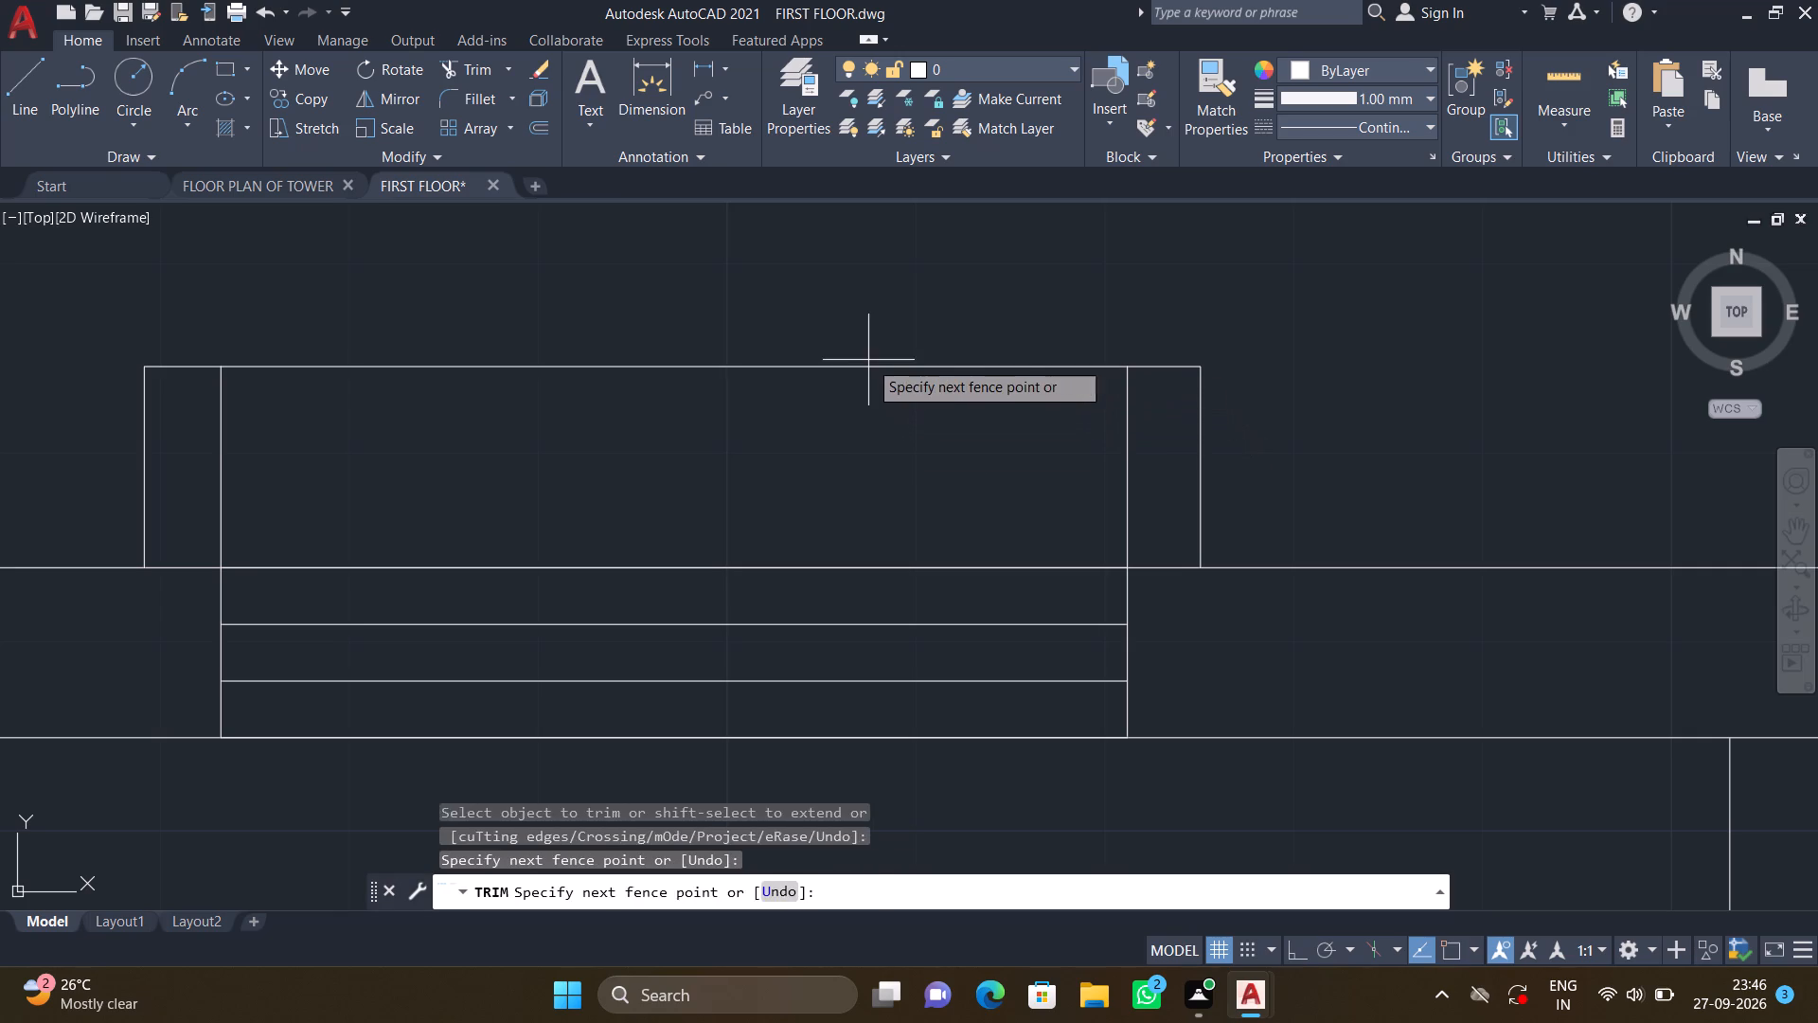
pyautogui.click(881, 388)
pyautogui.press('Return')
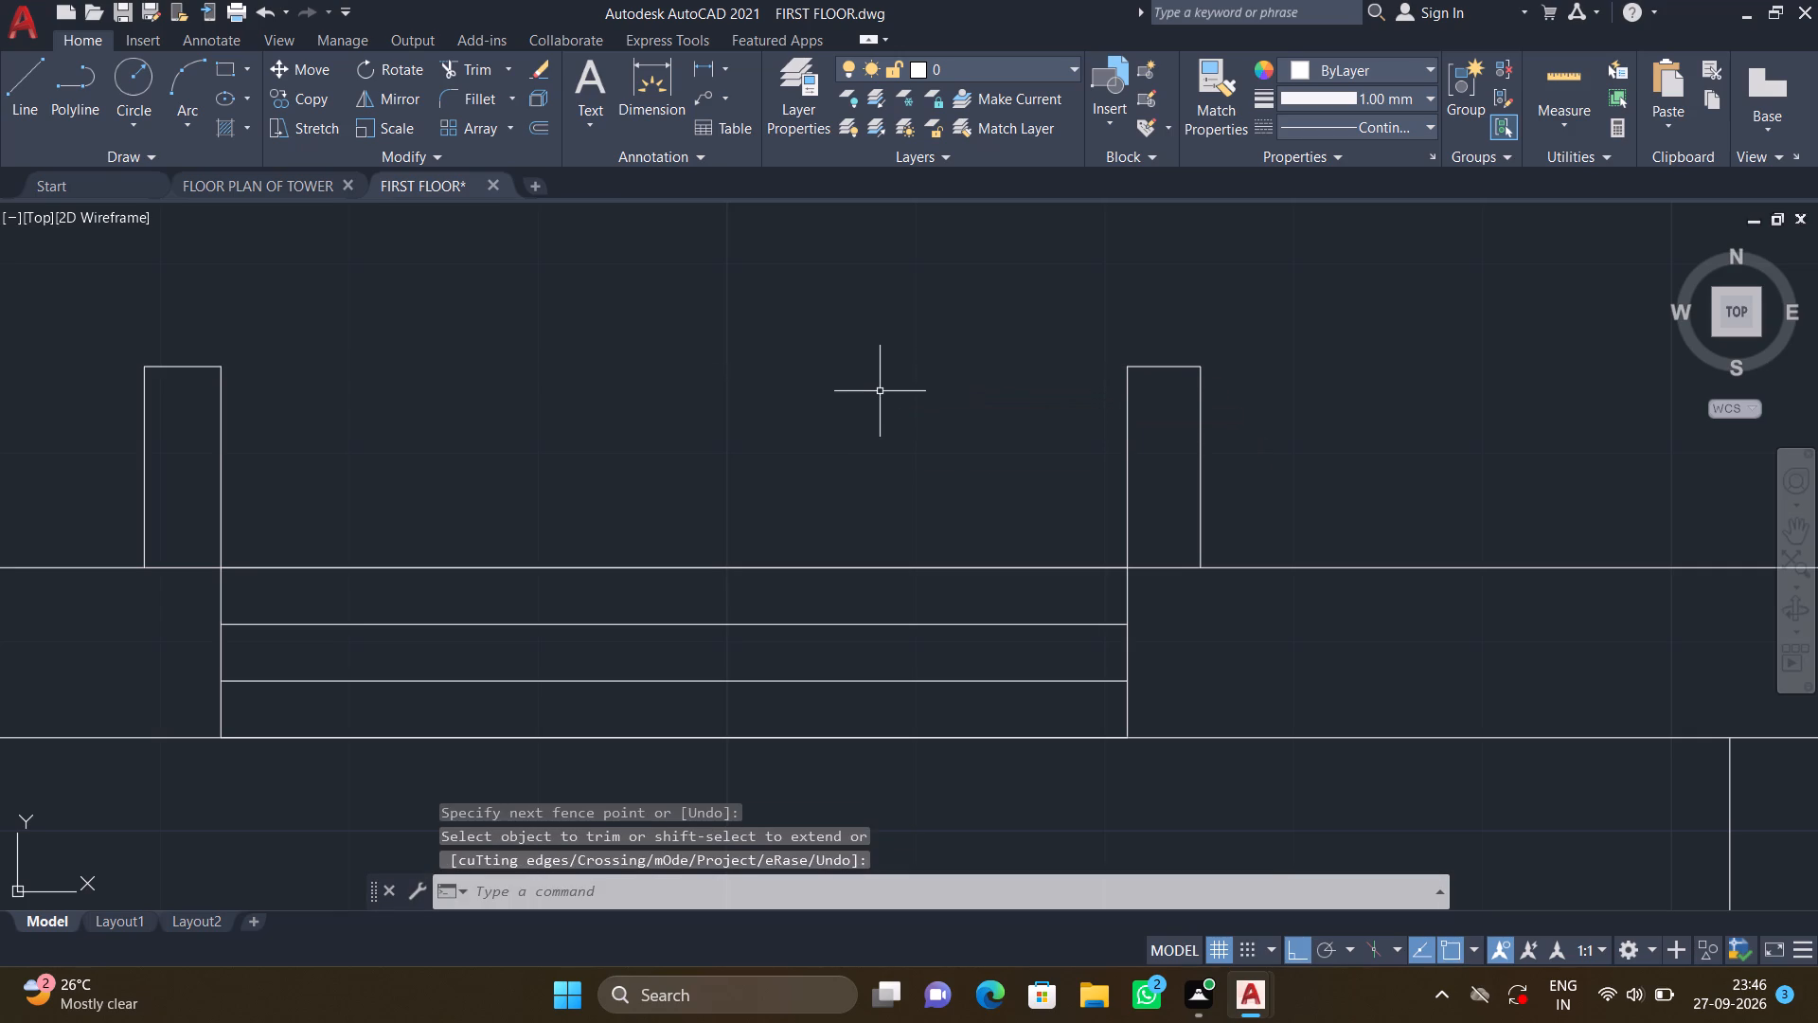
# Trim away the partition lines crossing the two door openings on either side of the toilet room.
pyautogui.scroll(1, 878, 401)
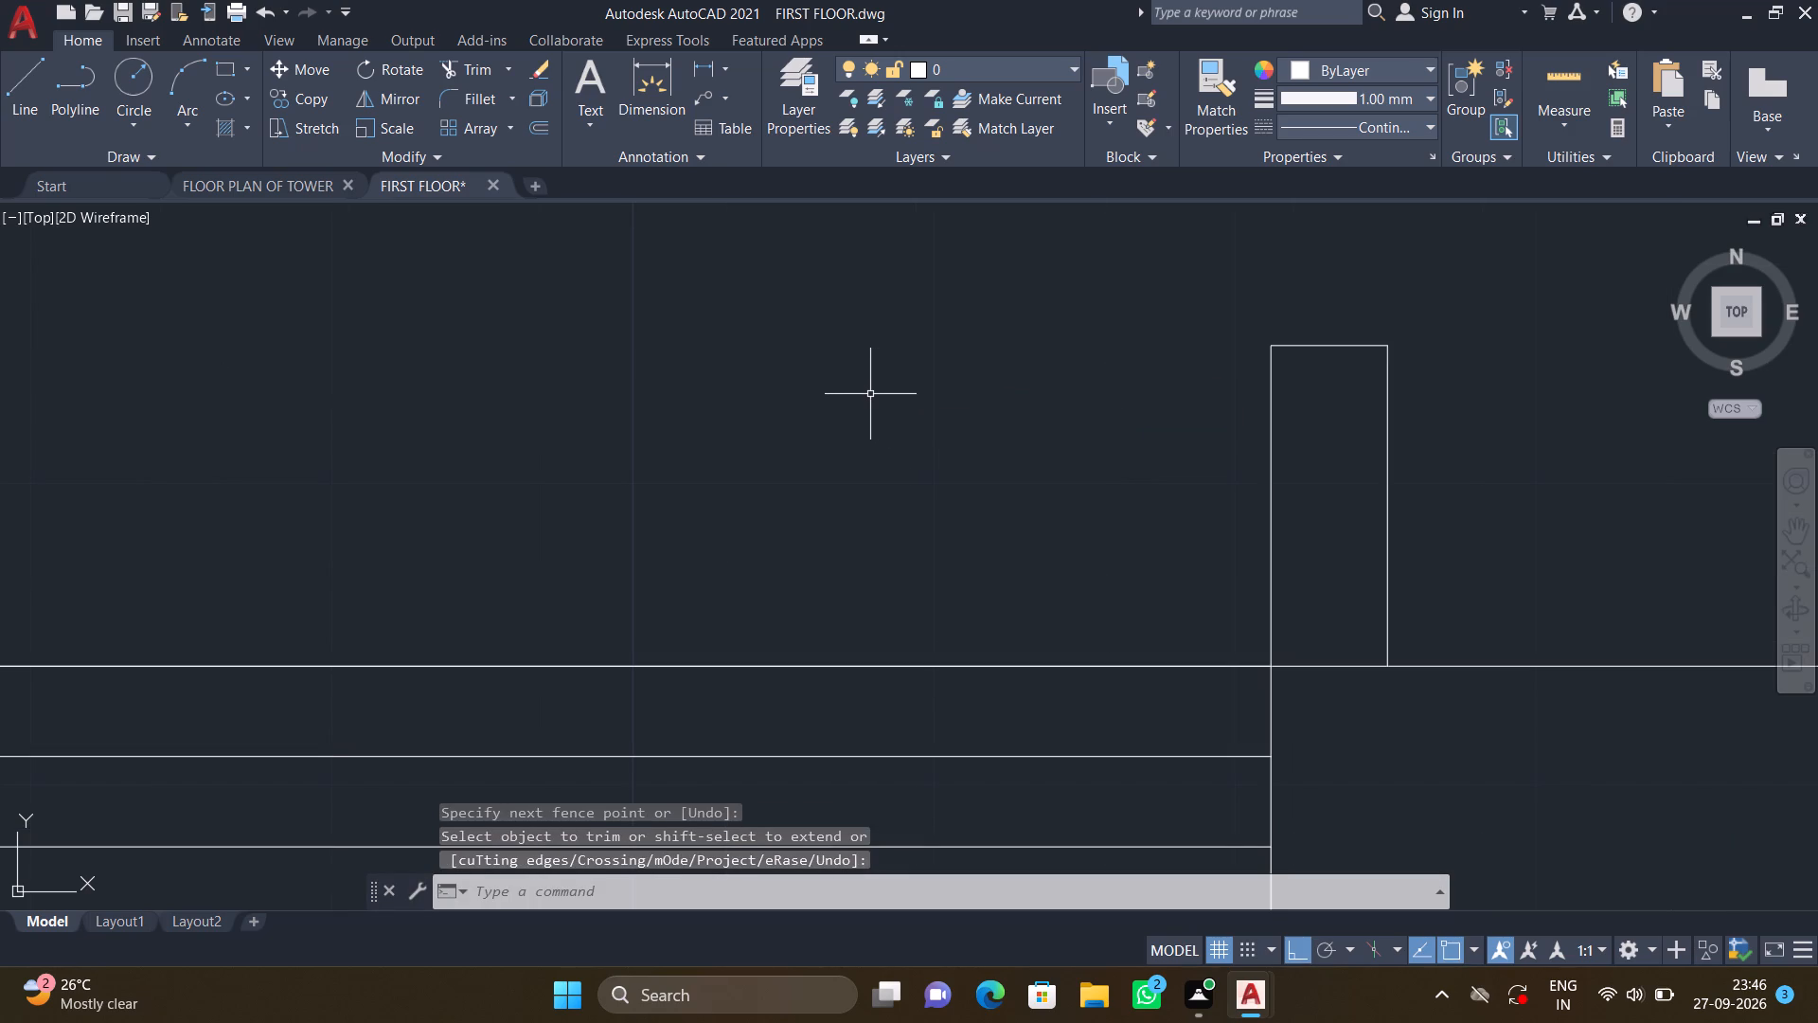
pyautogui.scroll(-3, 837, 271)
pyautogui.moveTo(847, 393); pyautogui.dragTo(813, 347, button='middle')
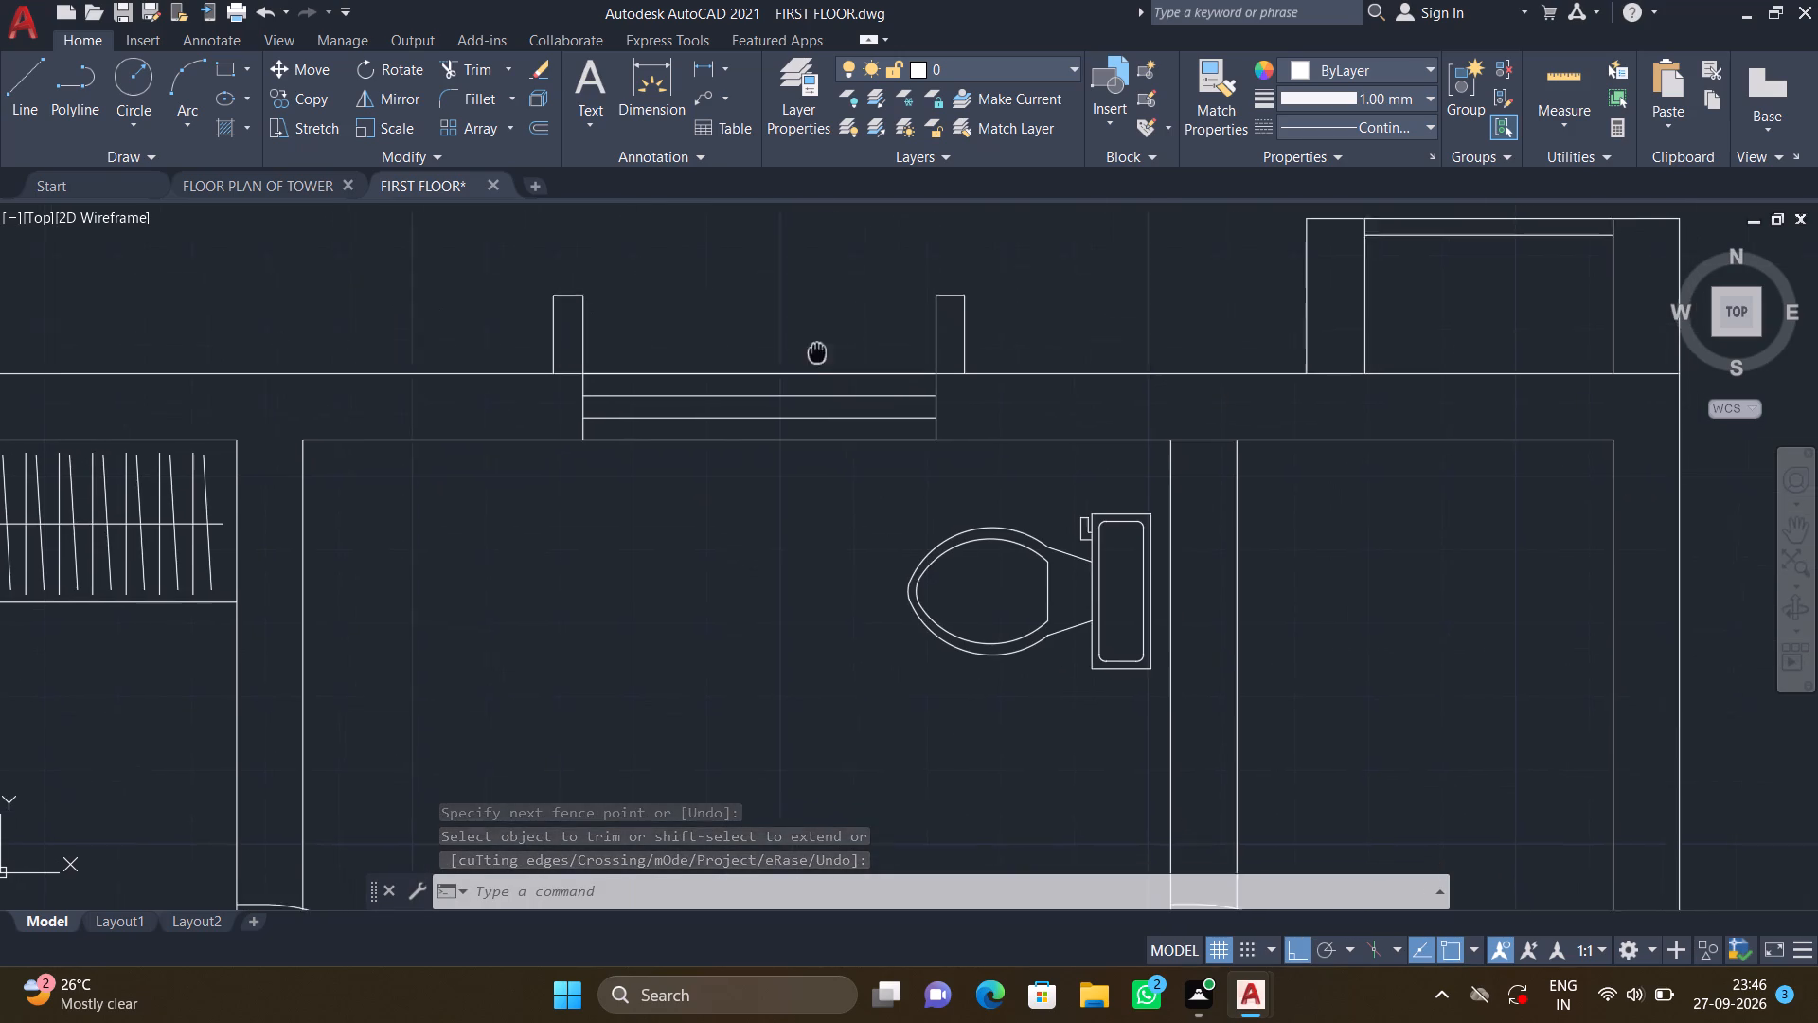
pyautogui.moveTo(813, 347); pyautogui.dragTo(802, 326, button='middle')
pyautogui.scroll(-2, 819, 397)
pyautogui.moveTo(796, 611); pyautogui.dragTo(816, 534, button='middle')
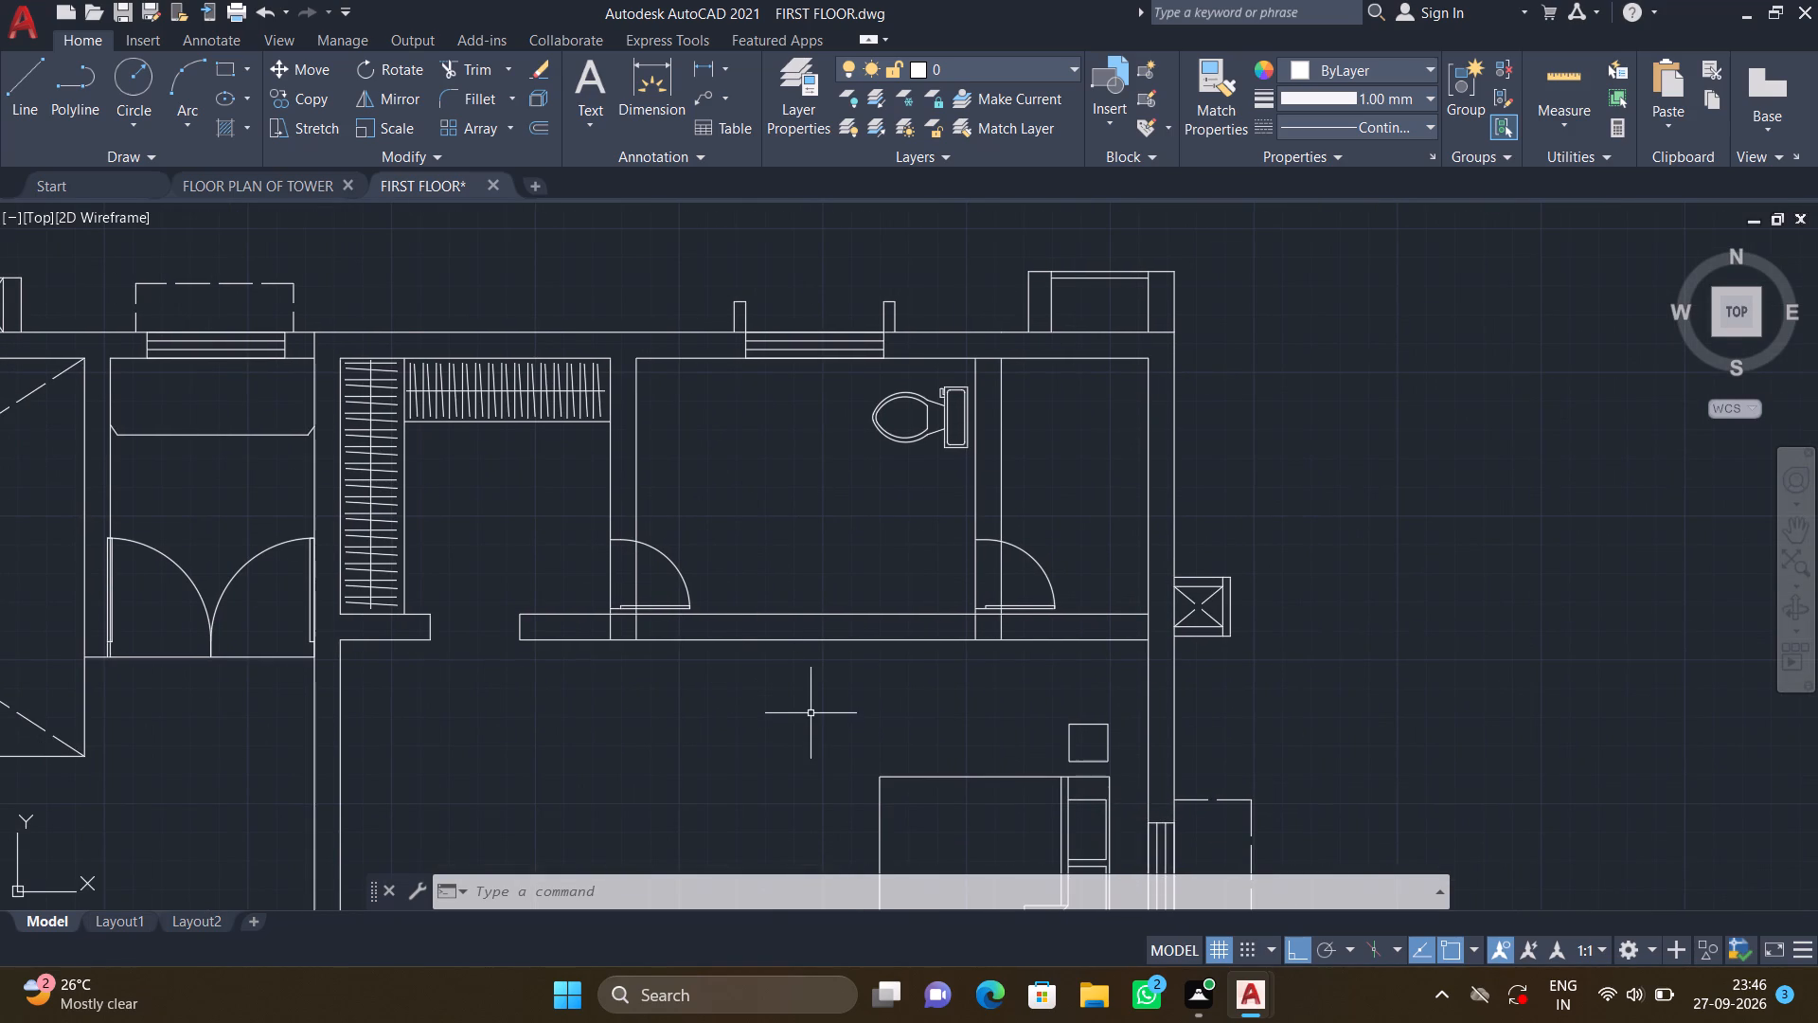
pyautogui.moveTo(807, 689); pyautogui.dragTo(878, 567, button='middle')
pyautogui.scroll(-2, 878, 567)
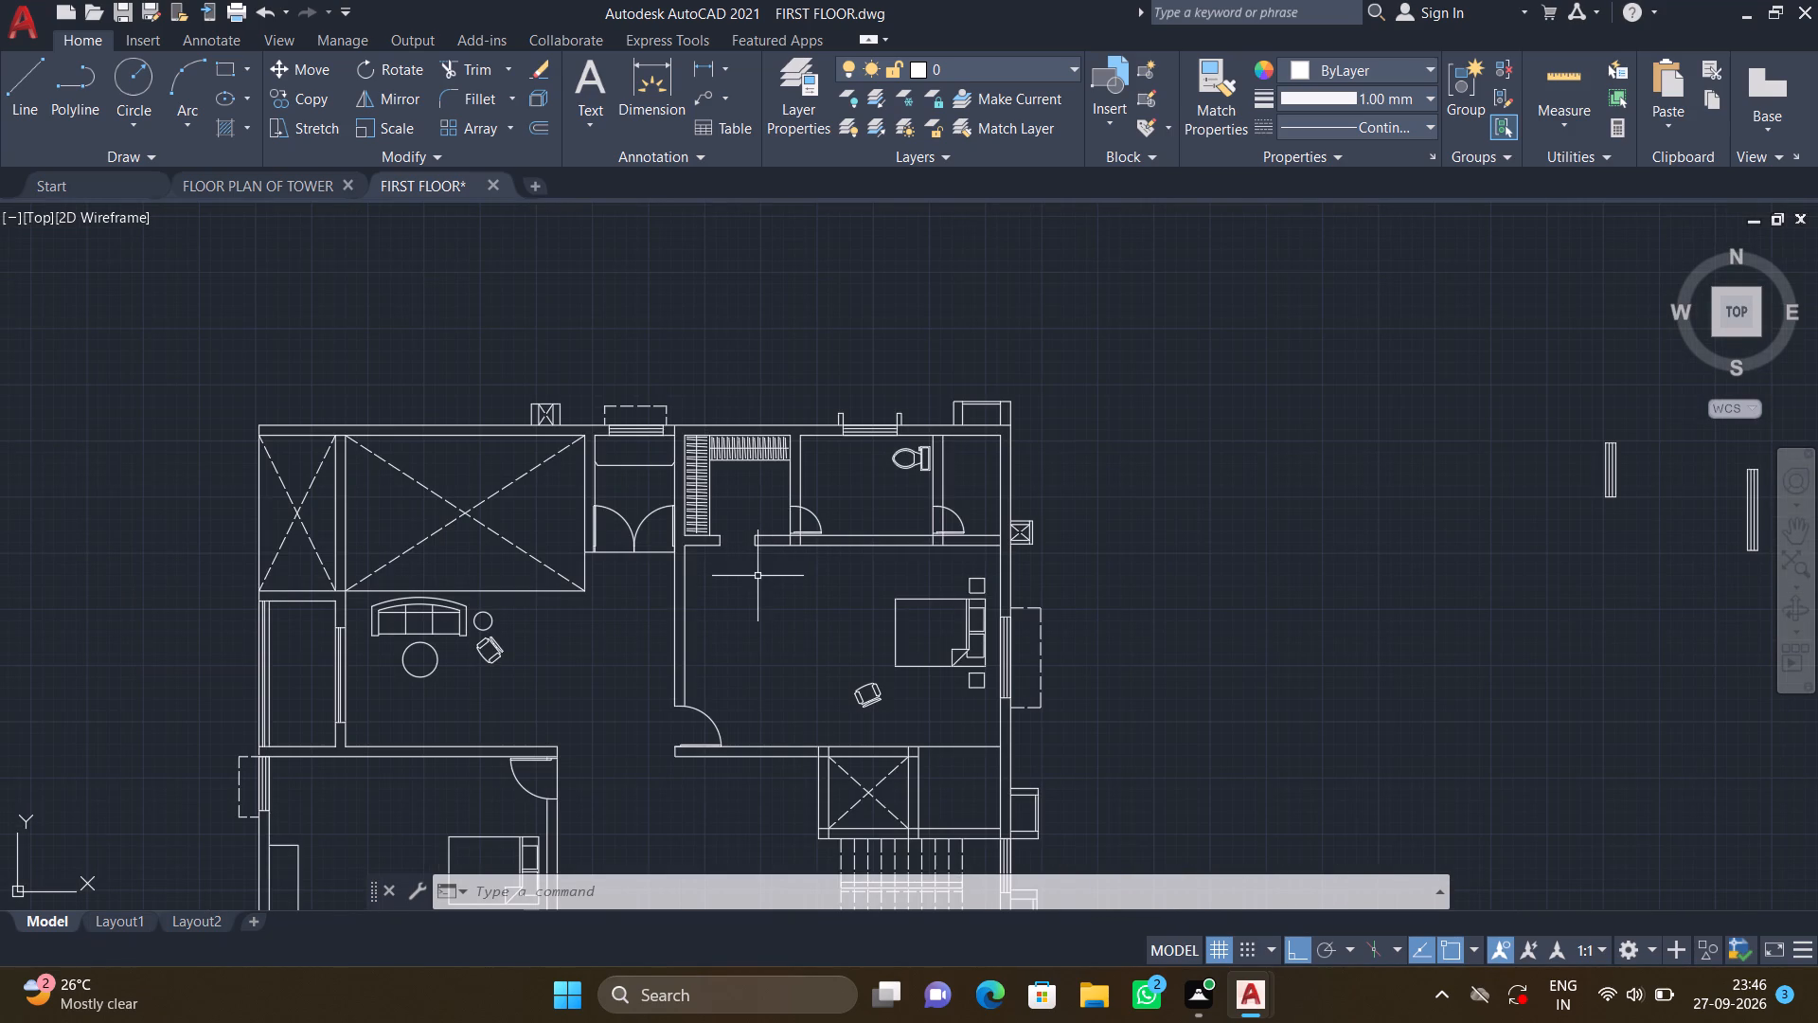
pyautogui.write('tr')
pyautogui.press('Return')
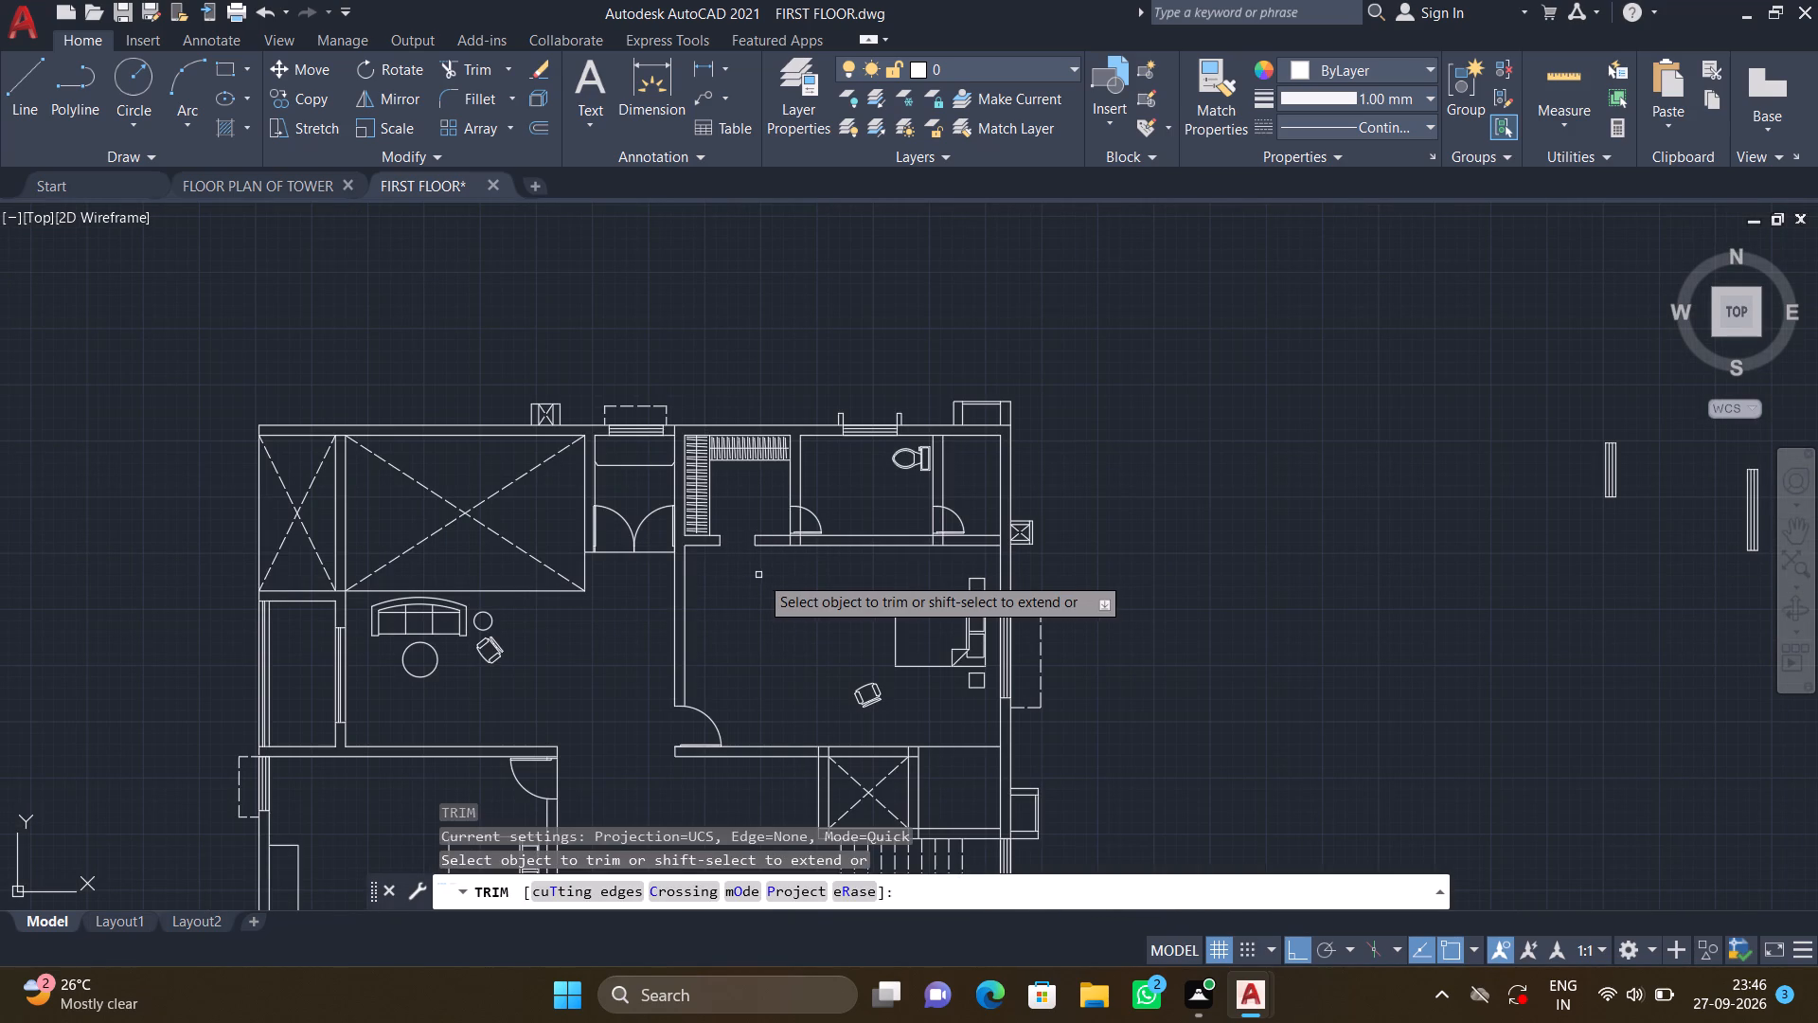
pyautogui.scroll(3, 788, 547)
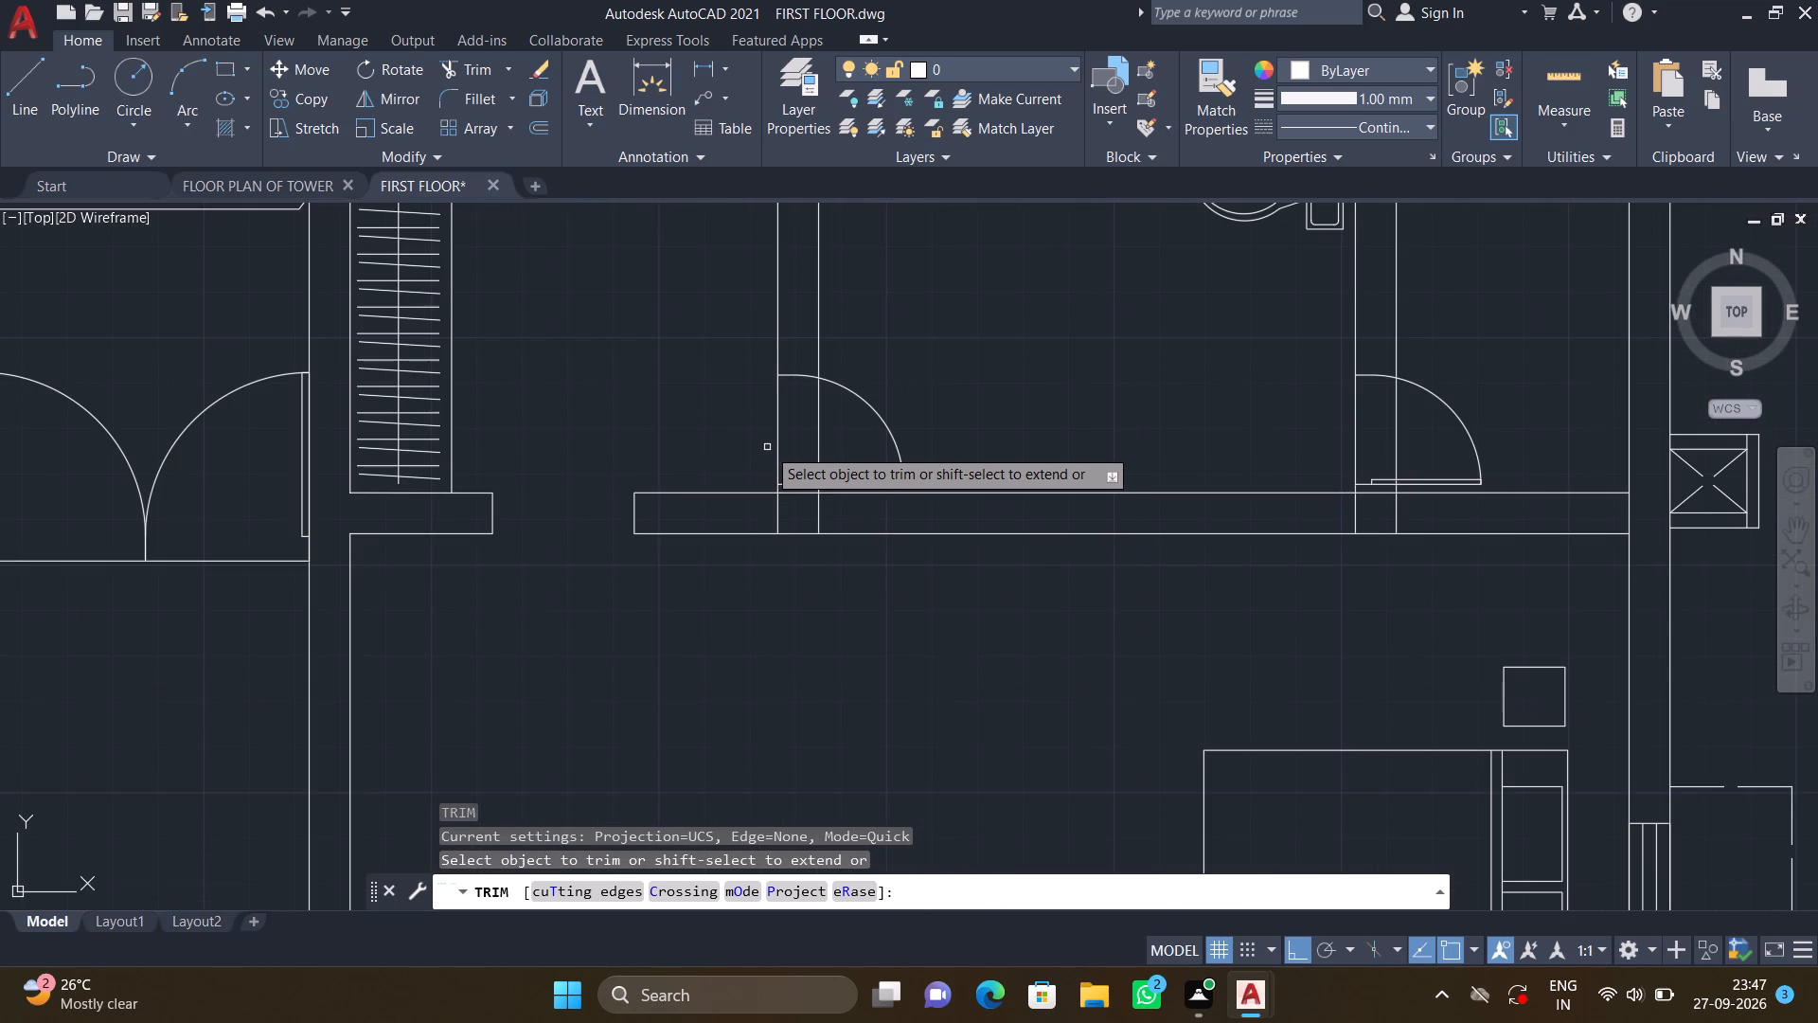
pyautogui.click(821, 440)
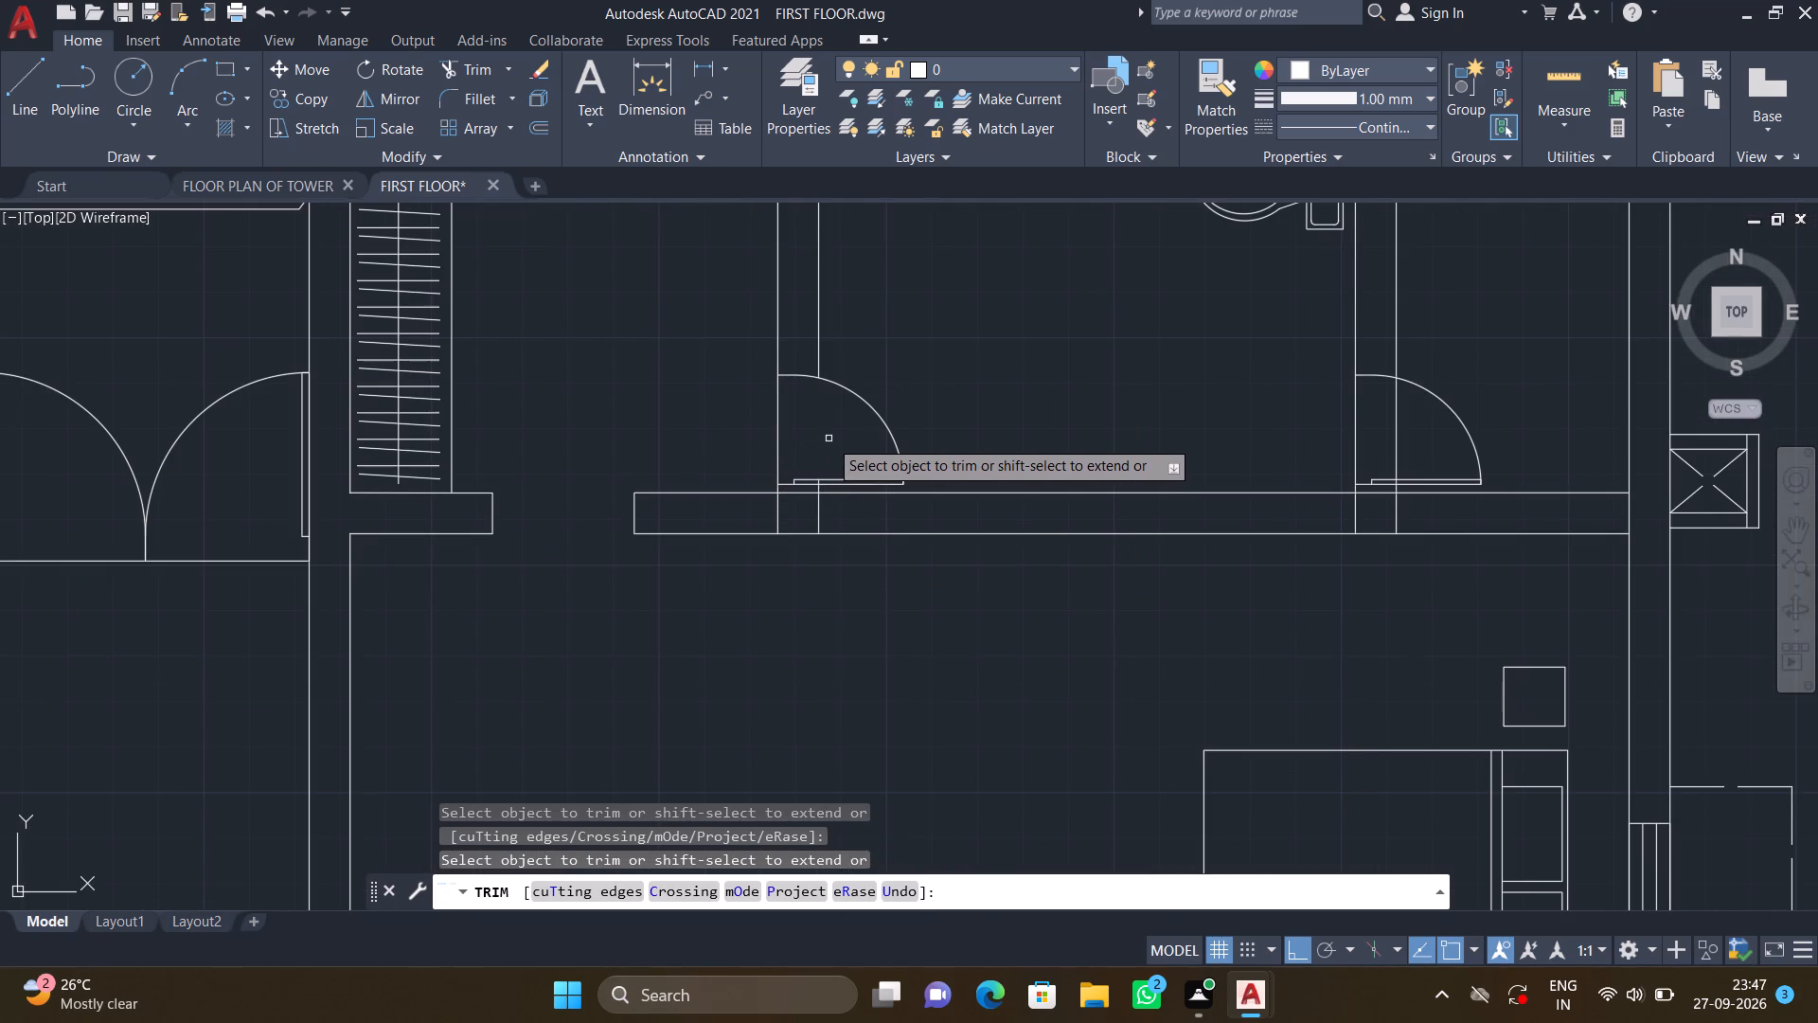
pyautogui.click(1383, 442)
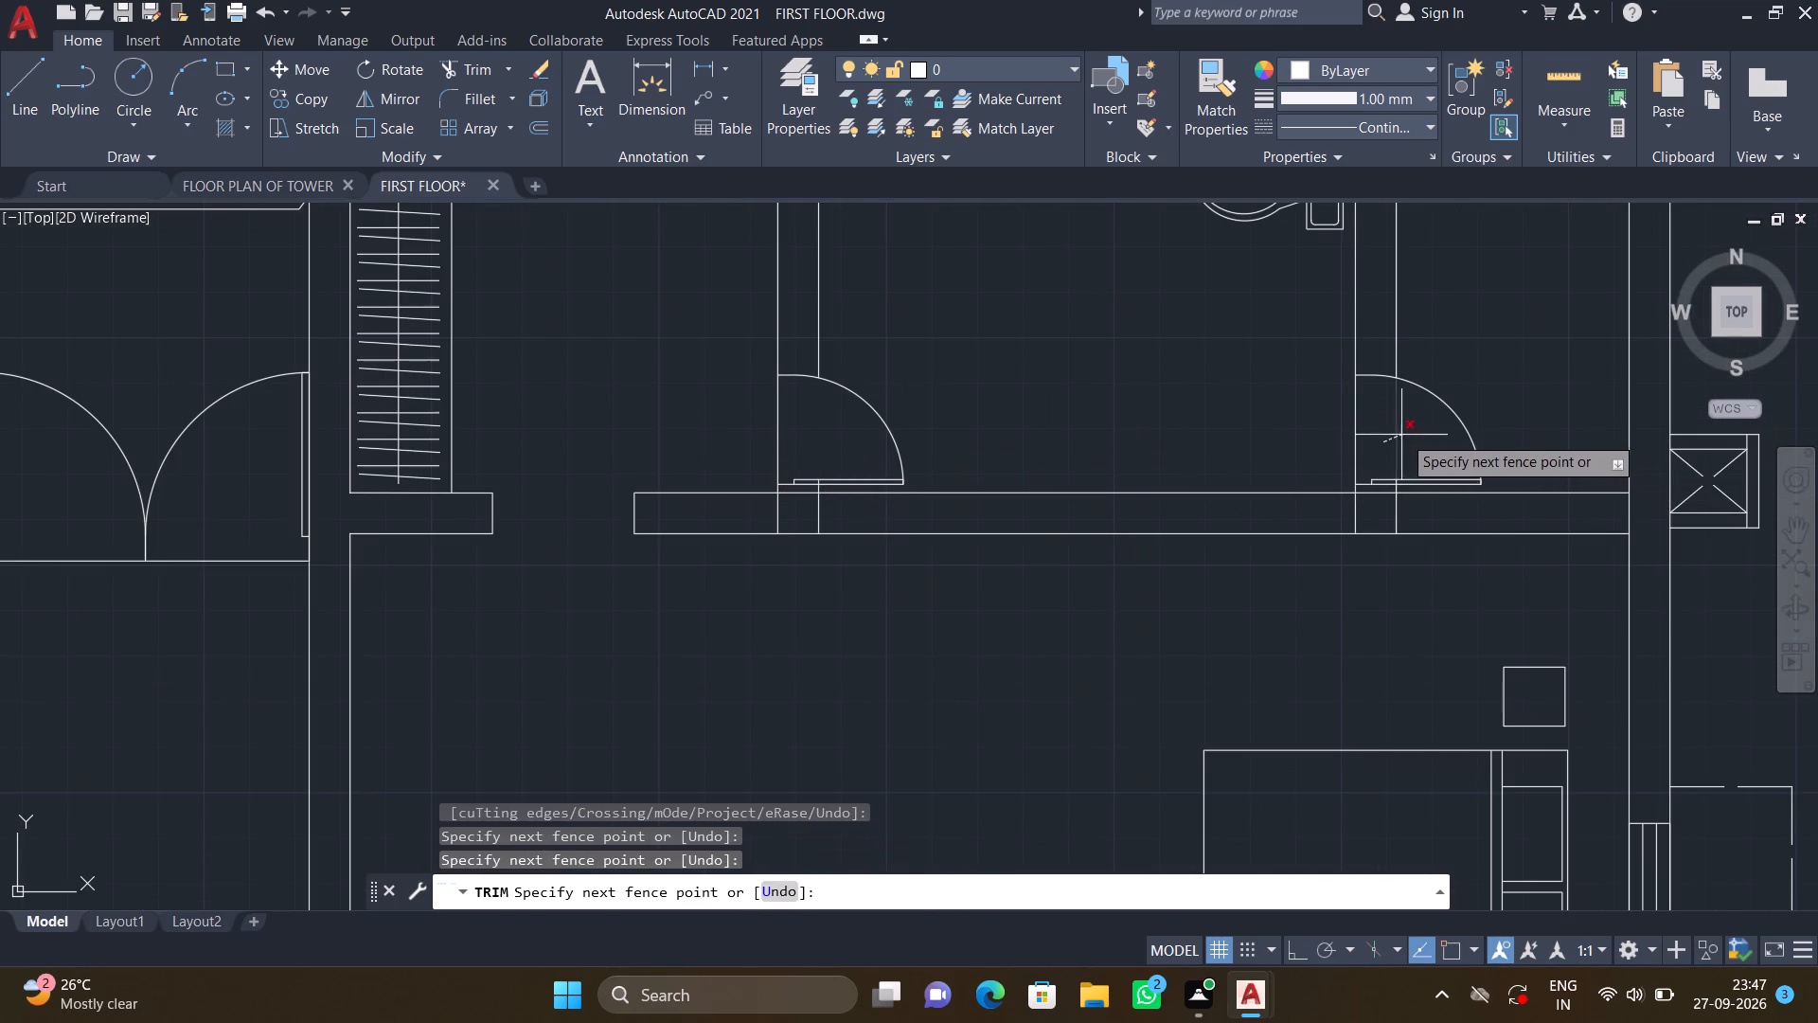
pyautogui.click(1403, 435)
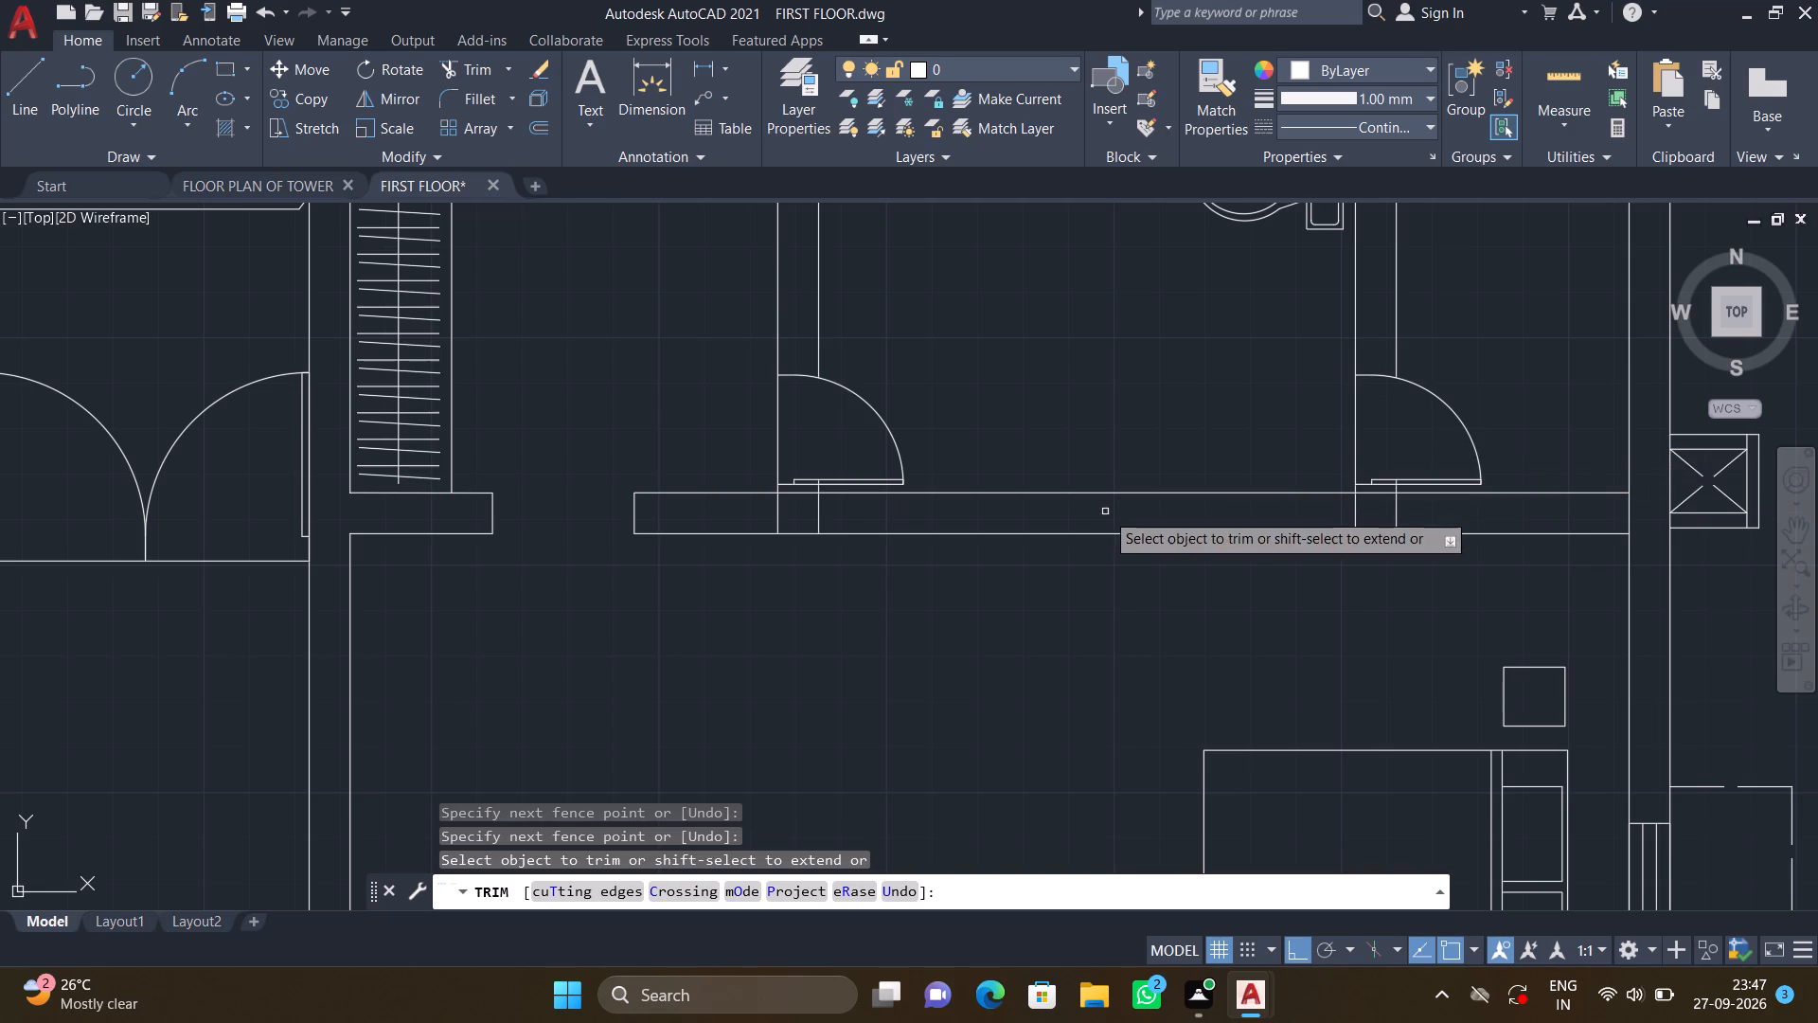
# Trim the overlapping lines where the two door-side partitions meet the horizontal wall below the toilet, opening both junctions.
pyautogui.moveTo(768, 511); pyautogui.dragTo(780, 505)
pyautogui.click(827, 509)
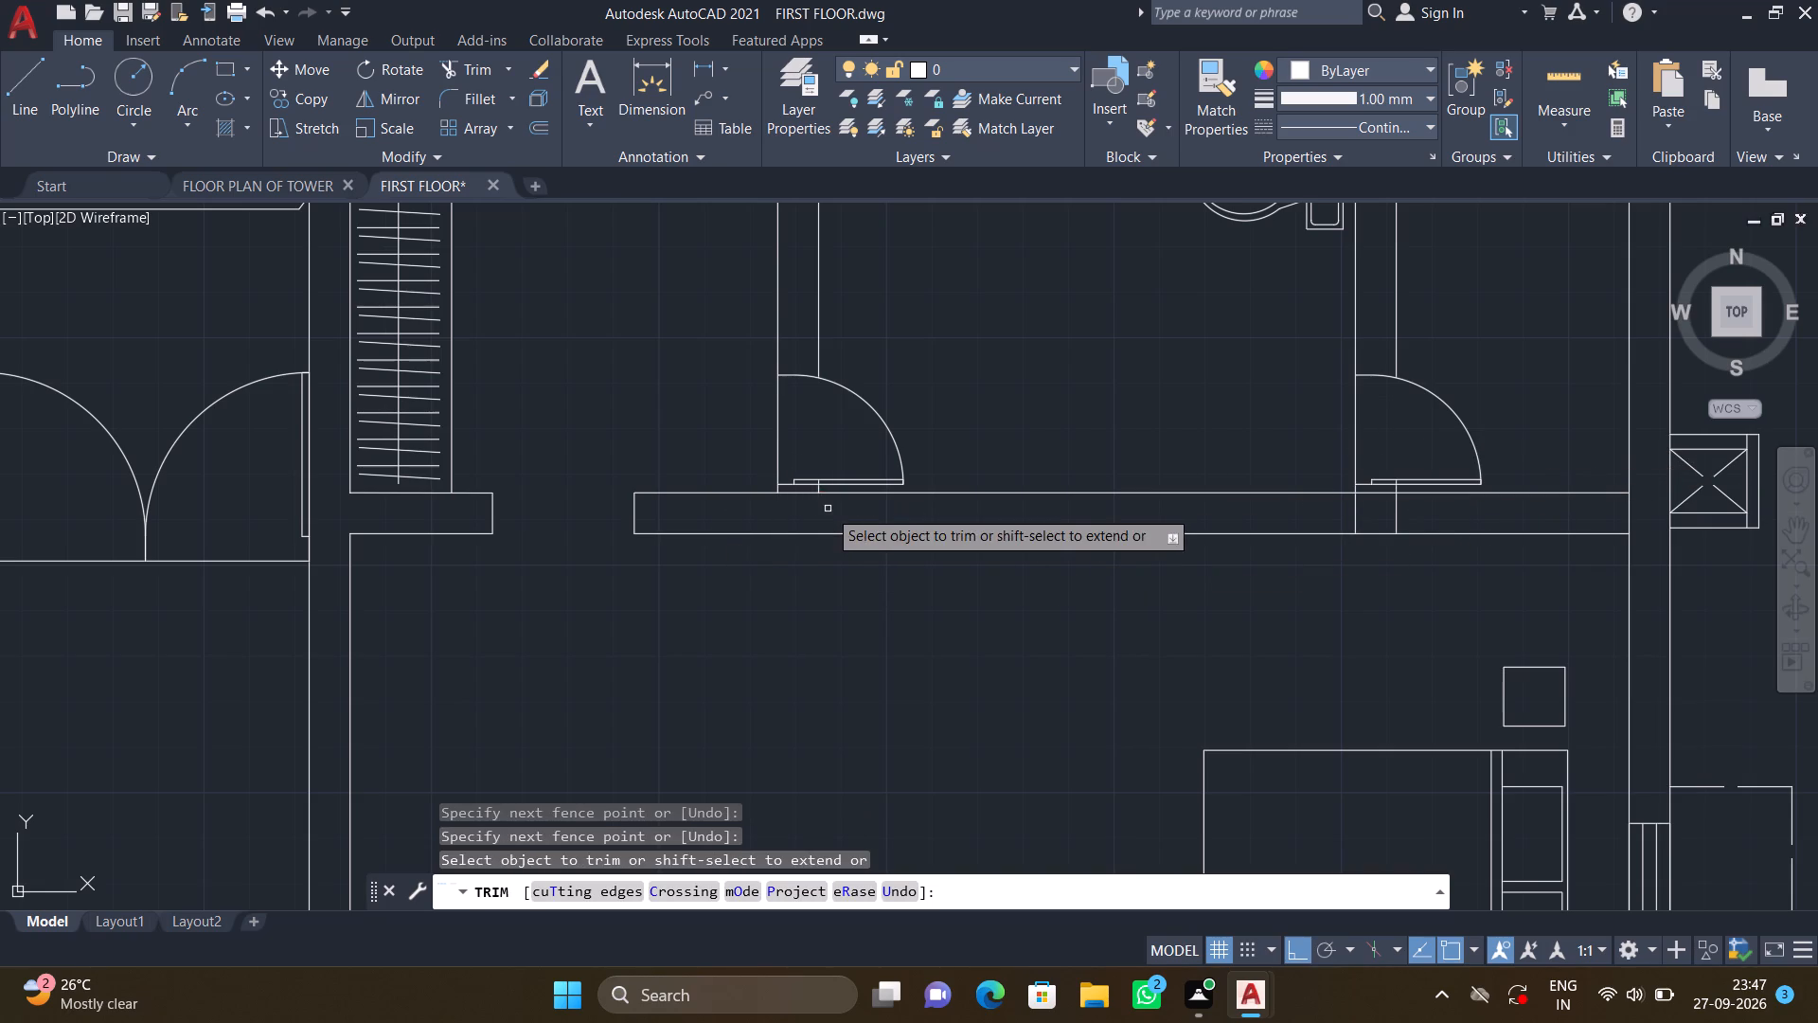
pyautogui.click(796, 494)
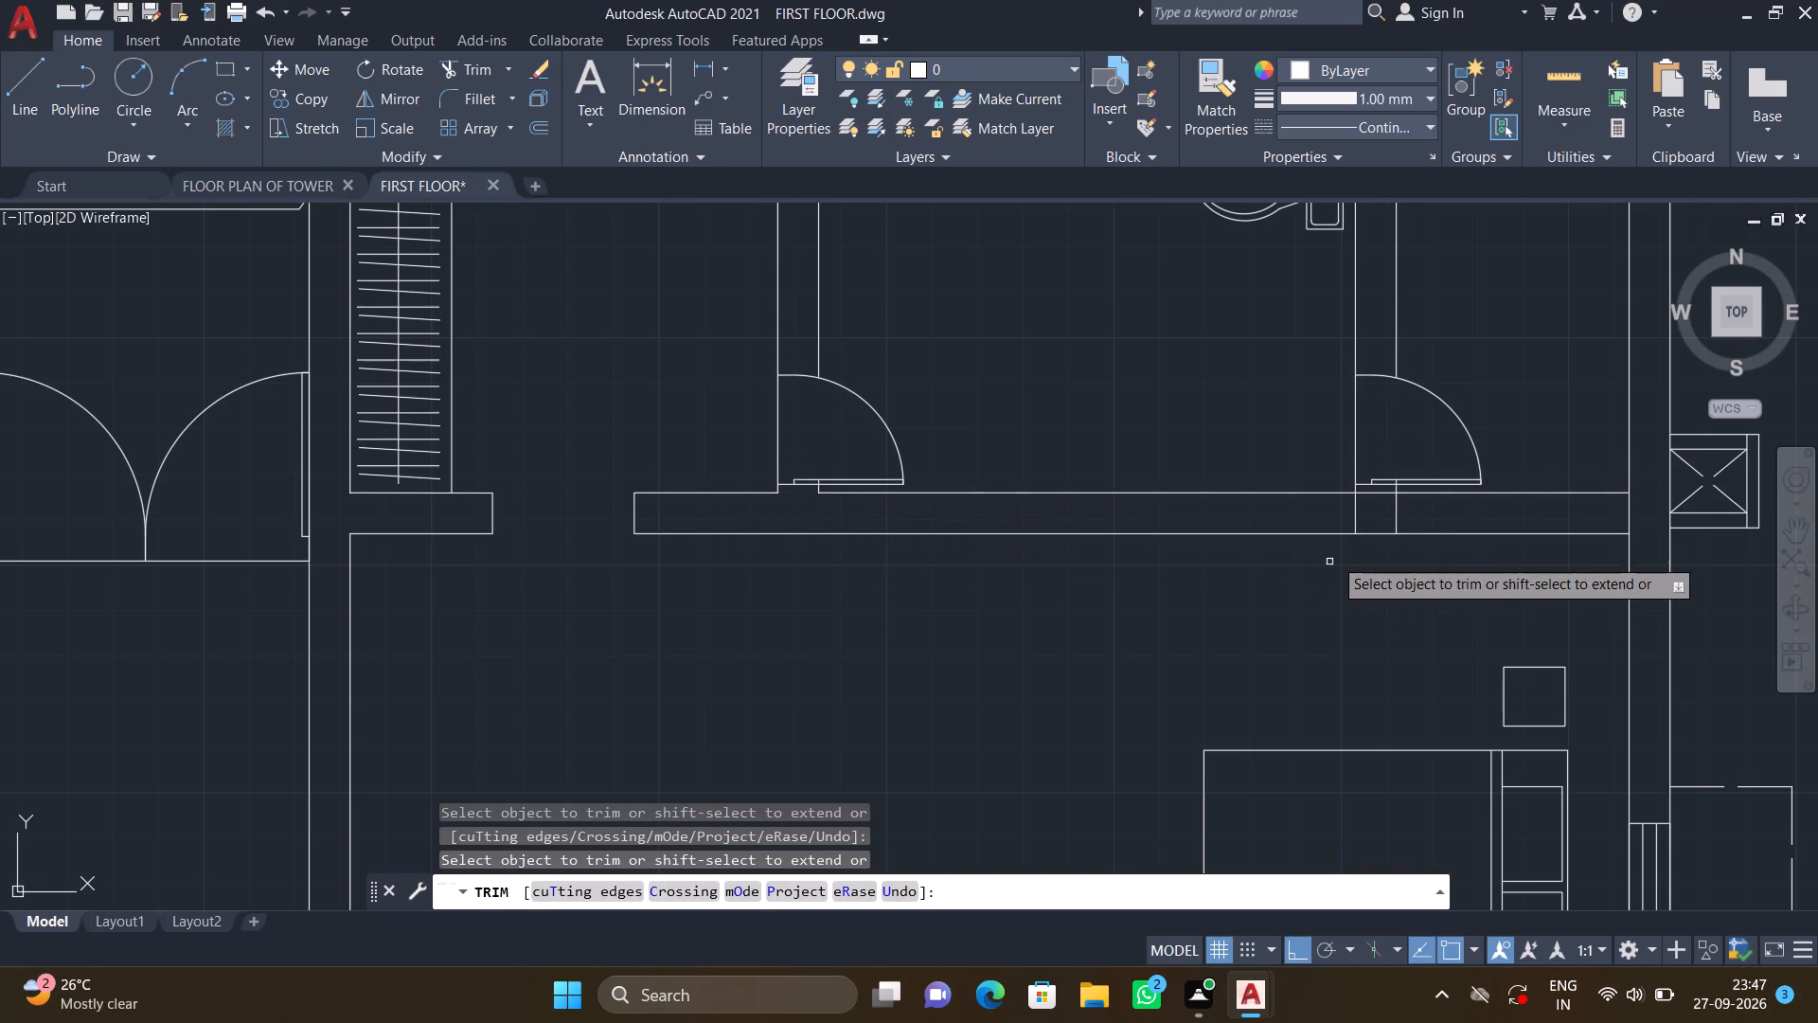
pyautogui.moveTo(1335, 512); pyautogui.dragTo(1411, 513)
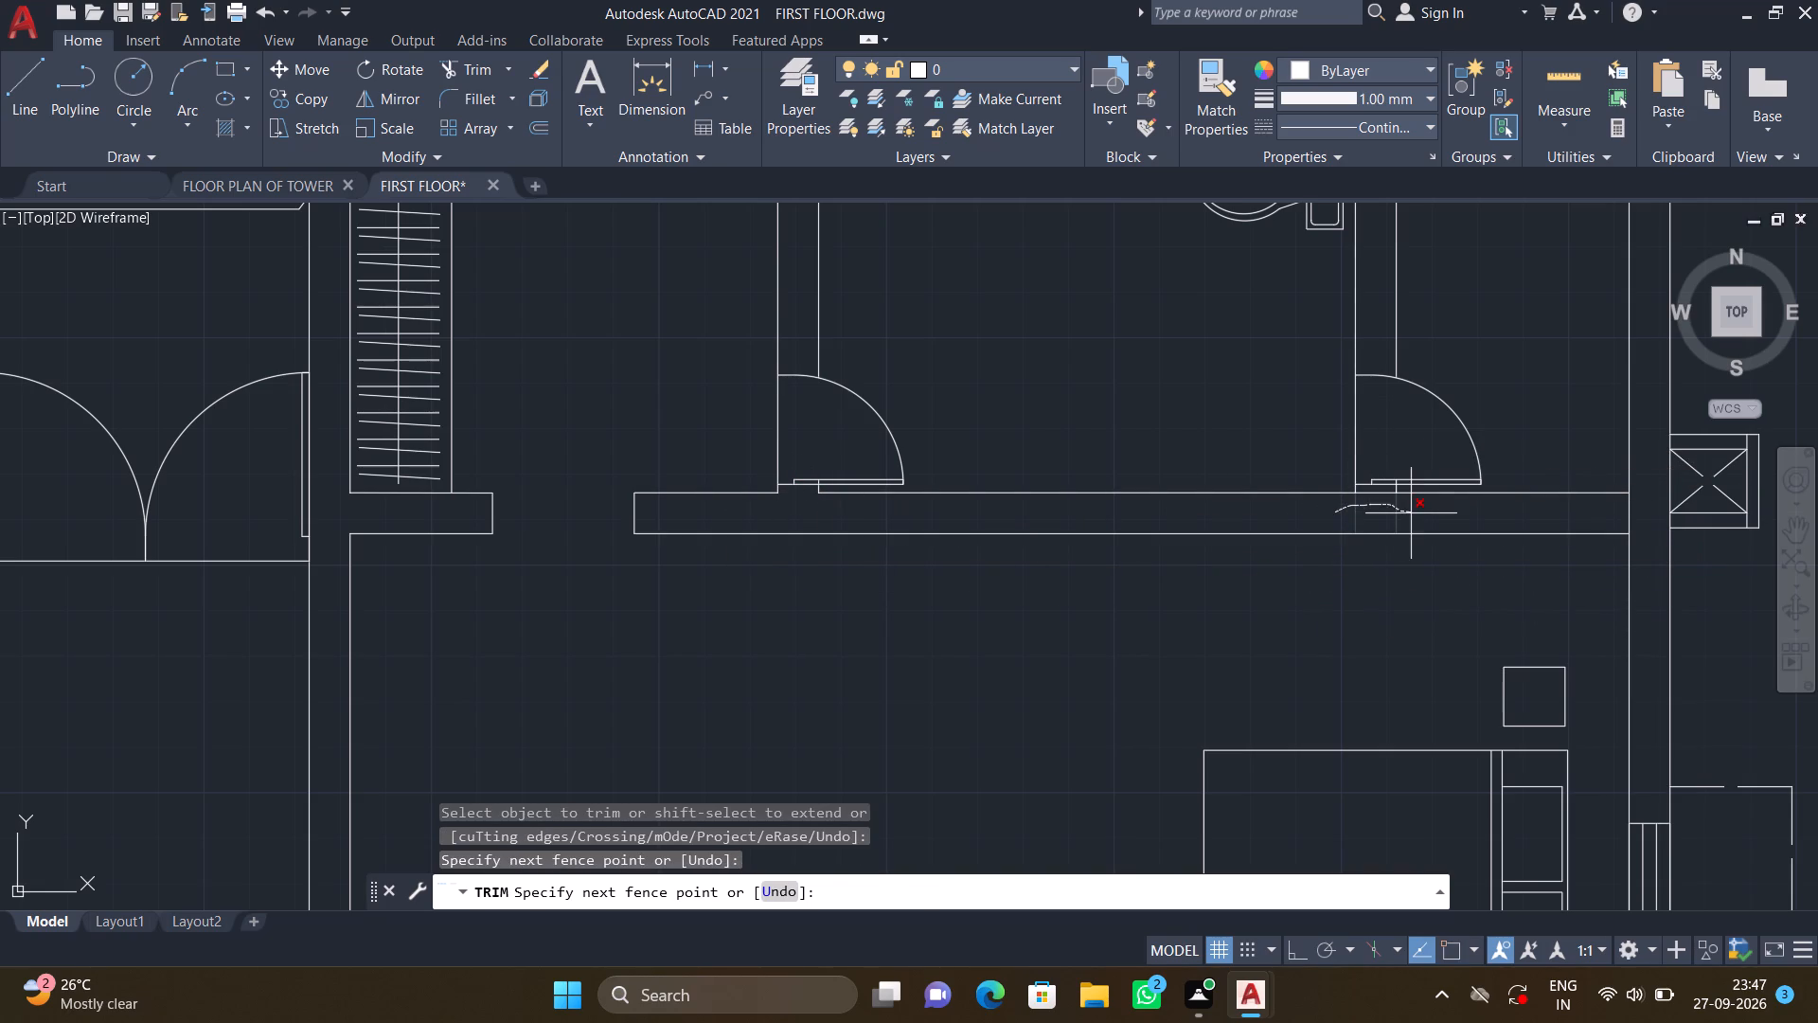
pyautogui.moveTo(1411, 513); pyautogui.dragTo(1406, 509)
pyautogui.scroll(2, 1379, 504)
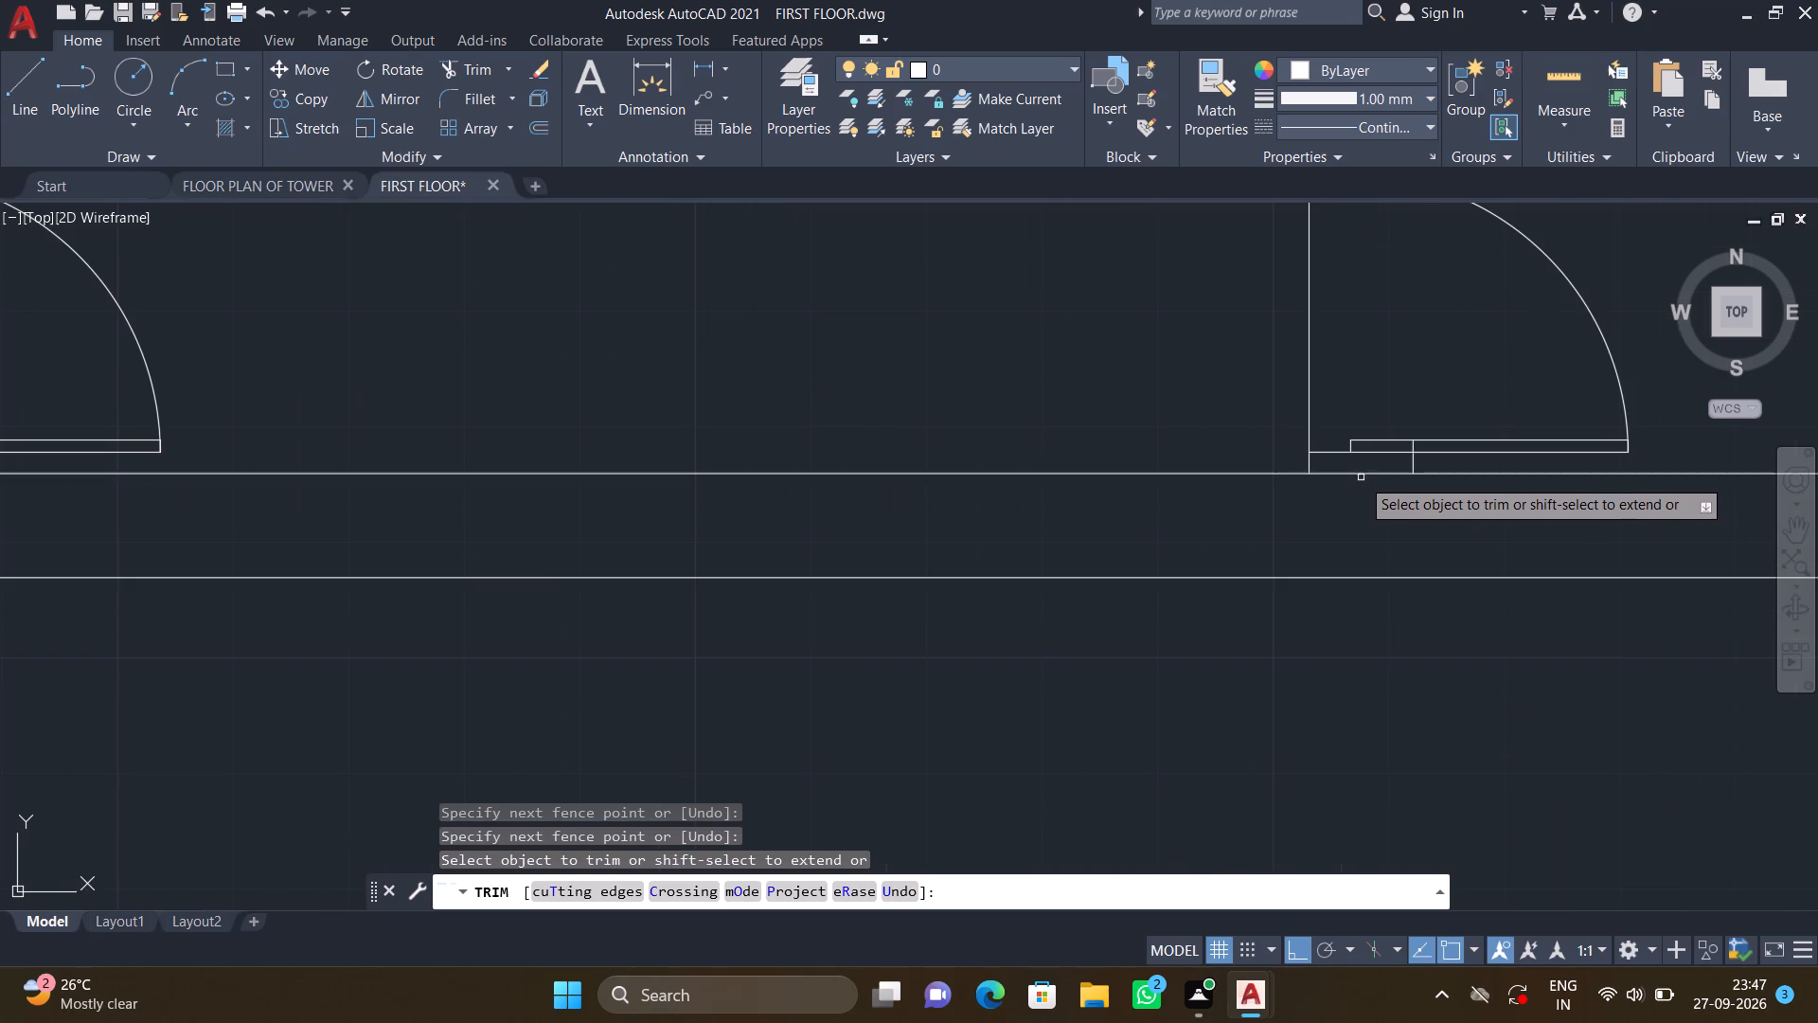
pyautogui.click(1359, 475)
# Trim the overlapping wall lines at the upper west and upper east junctions of the crossed shaft above the staircase.
pyautogui.scroll(-2, 894, 661)
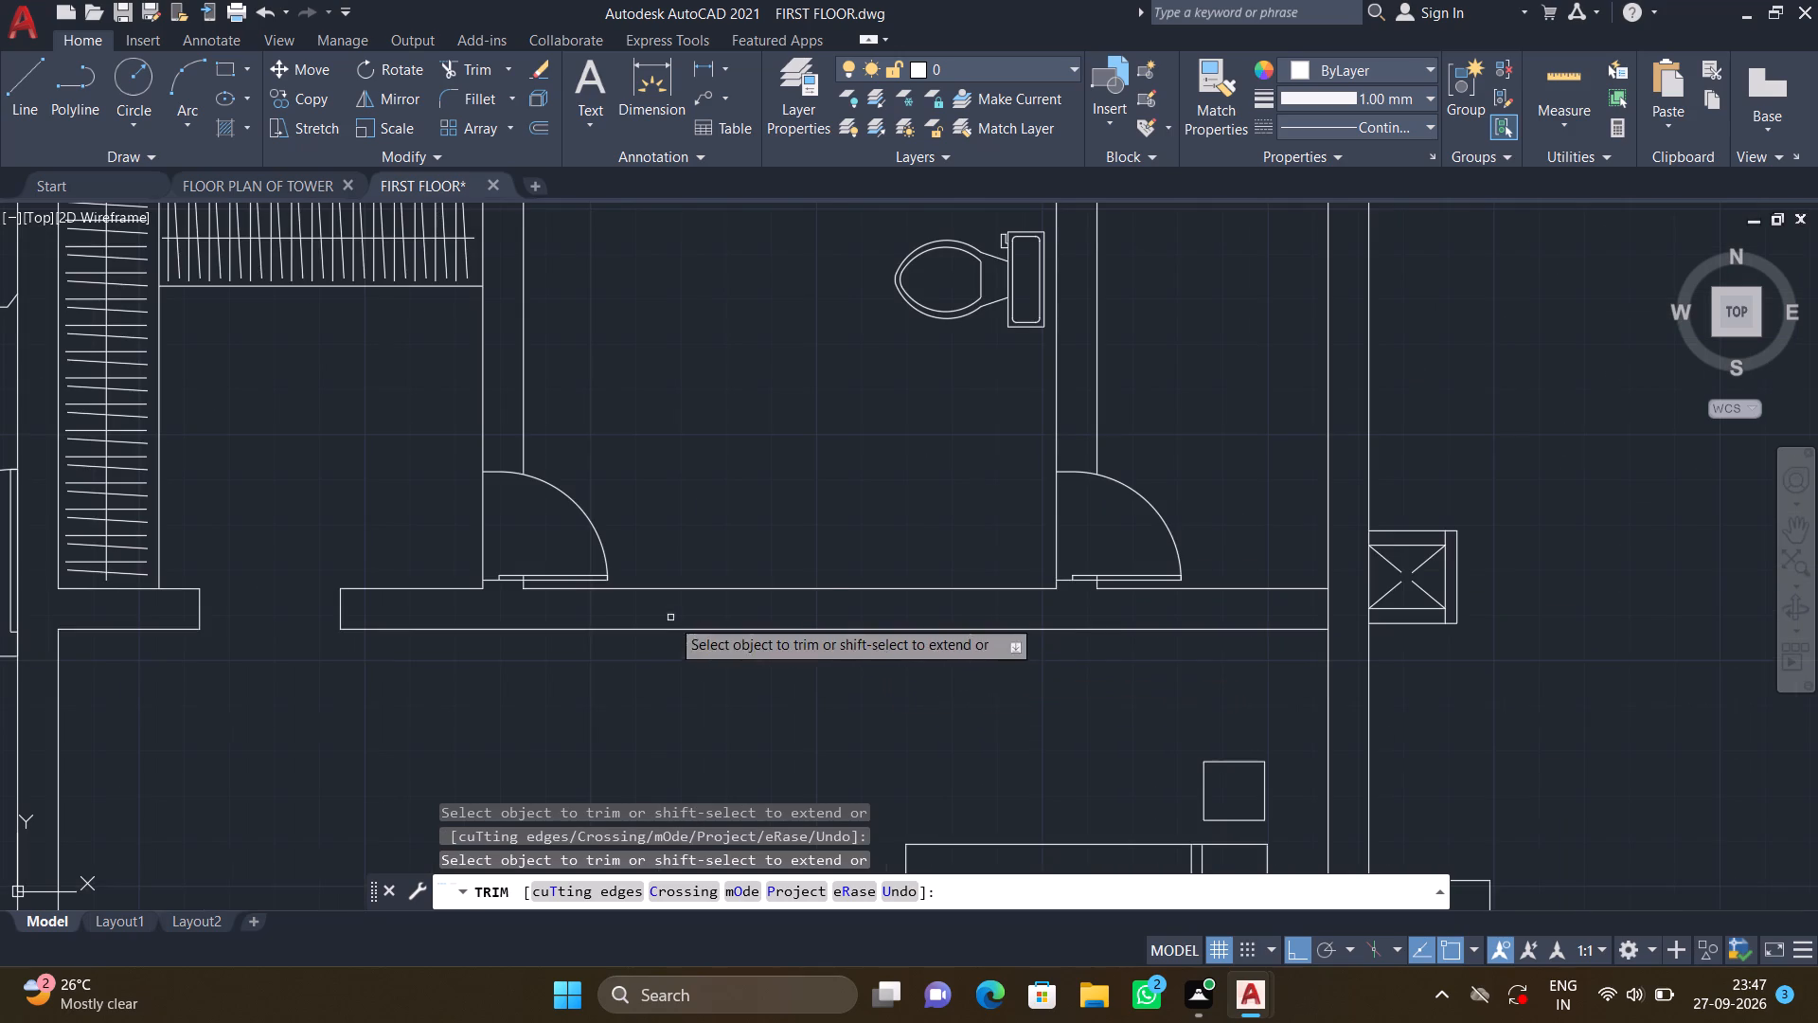
pyautogui.scroll(-2, 706, 642)
pyautogui.moveTo(703, 654); pyautogui.dragTo(763, 537, button='middle')
pyautogui.moveTo(706, 596); pyautogui.dragTo(793, 472, button='middle')
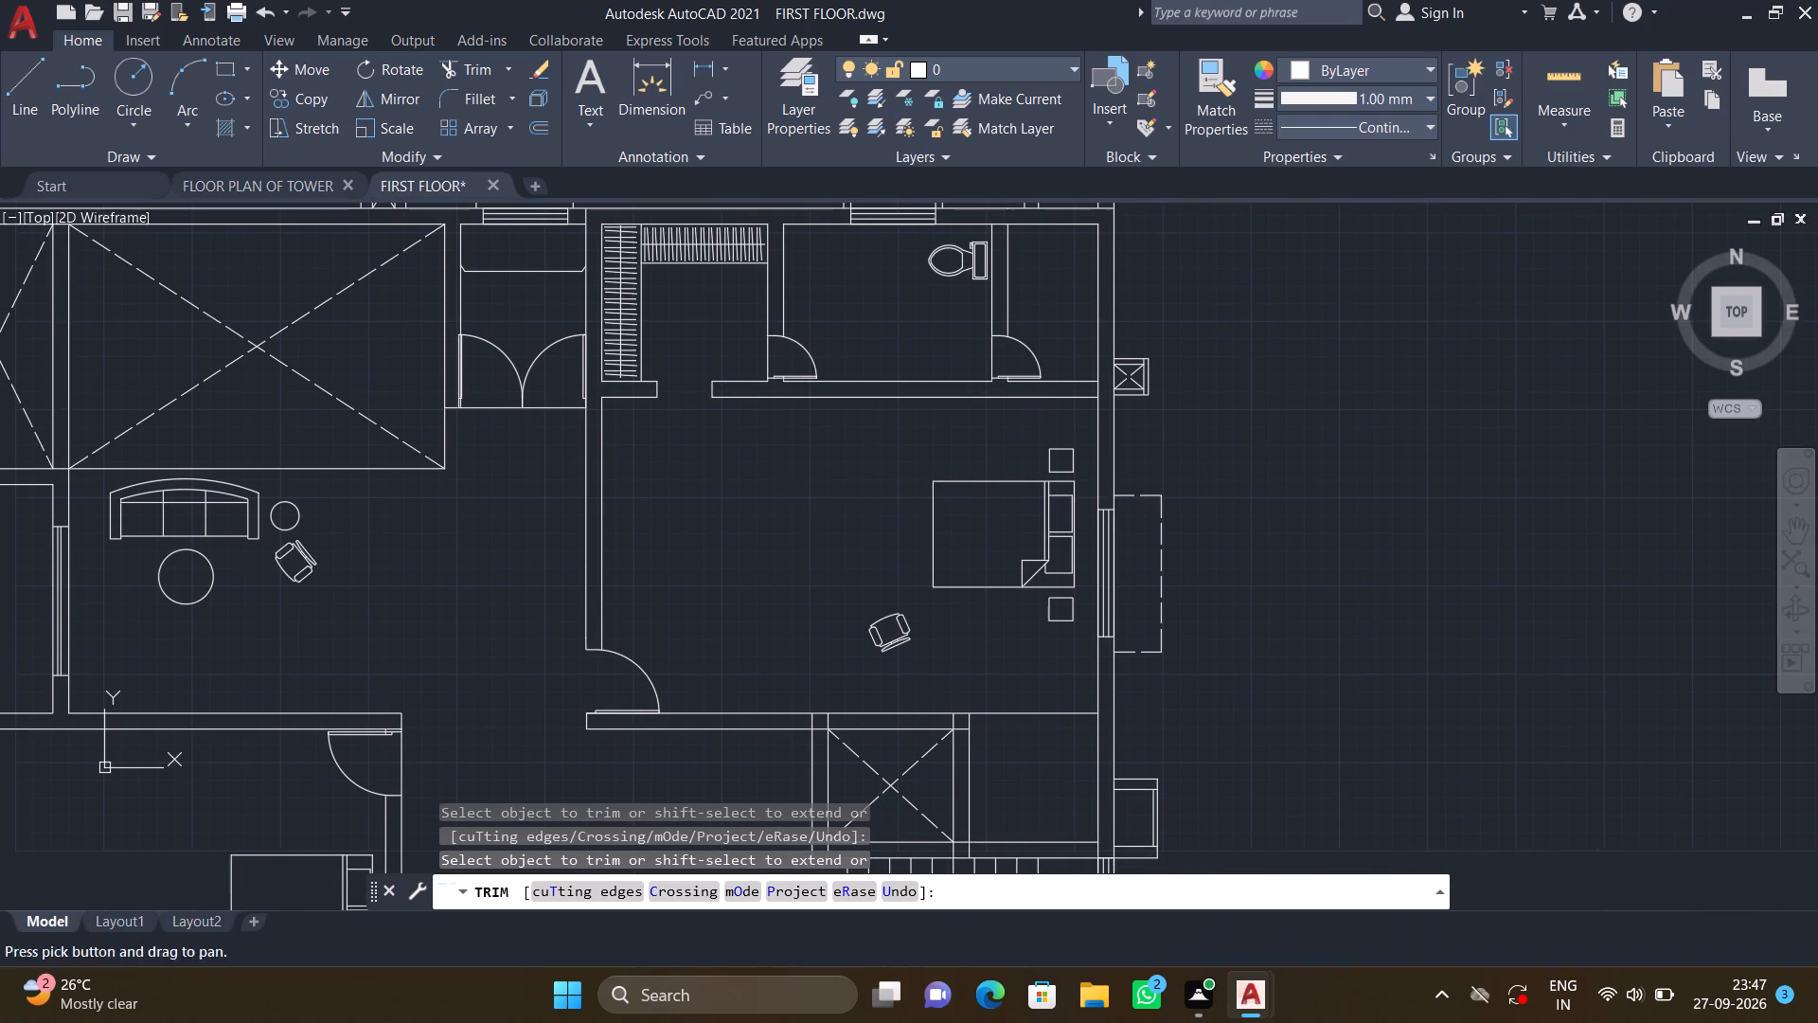
pyautogui.moveTo(757, 581); pyautogui.dragTo(789, 459, button='middle')
pyautogui.scroll(-1, 807, 516)
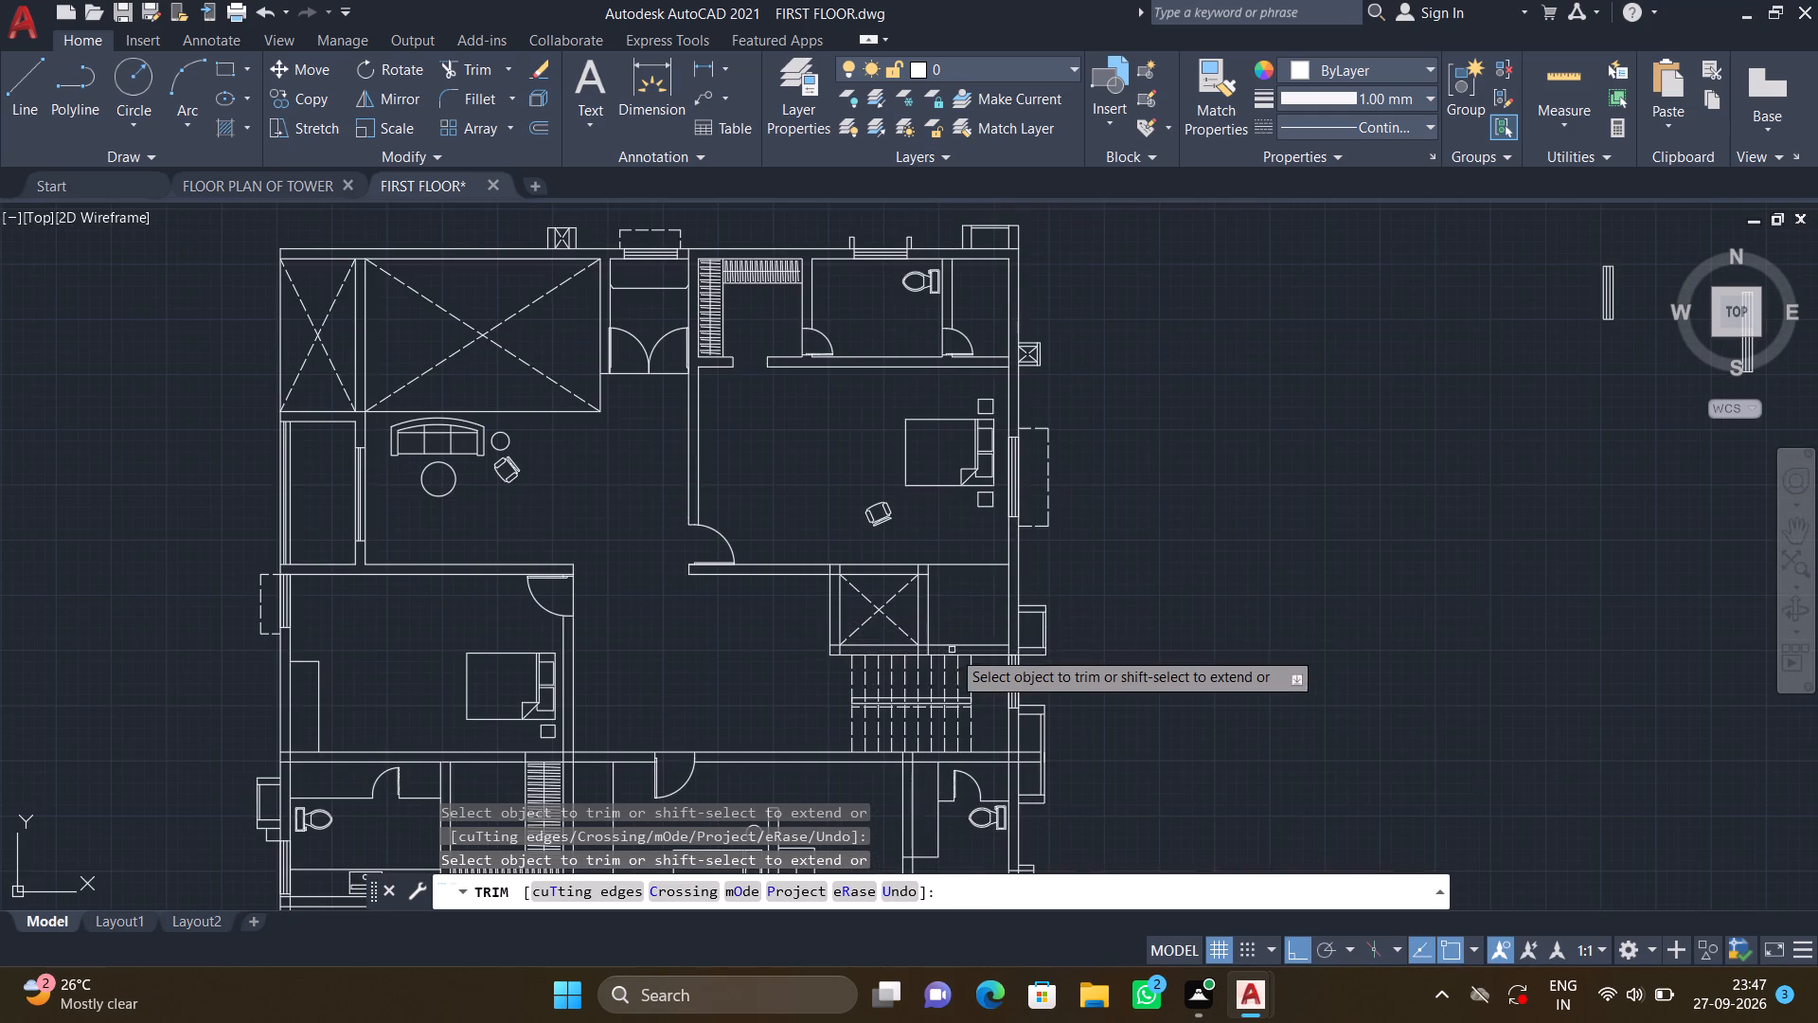
pyautogui.scroll(3, 882, 631)
pyautogui.moveTo(634, 382); pyautogui.dragTo(657, 382)
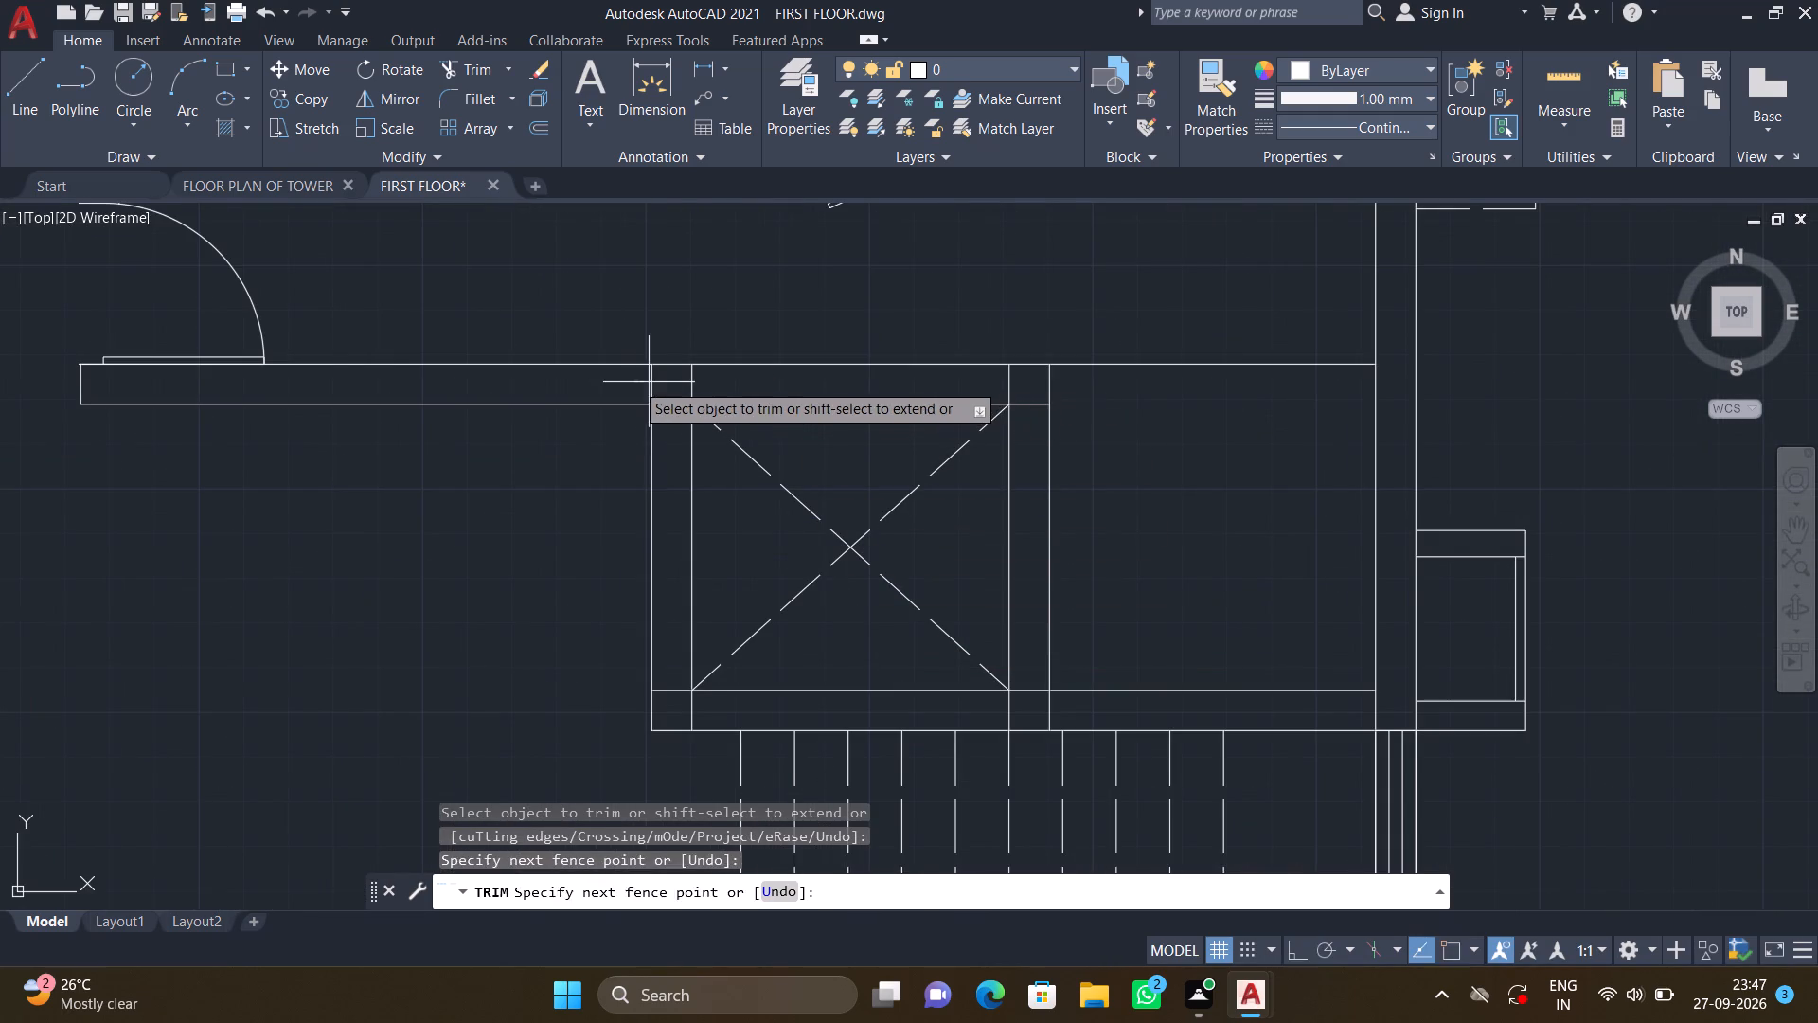
pyautogui.click(706, 389)
pyautogui.click(686, 384)
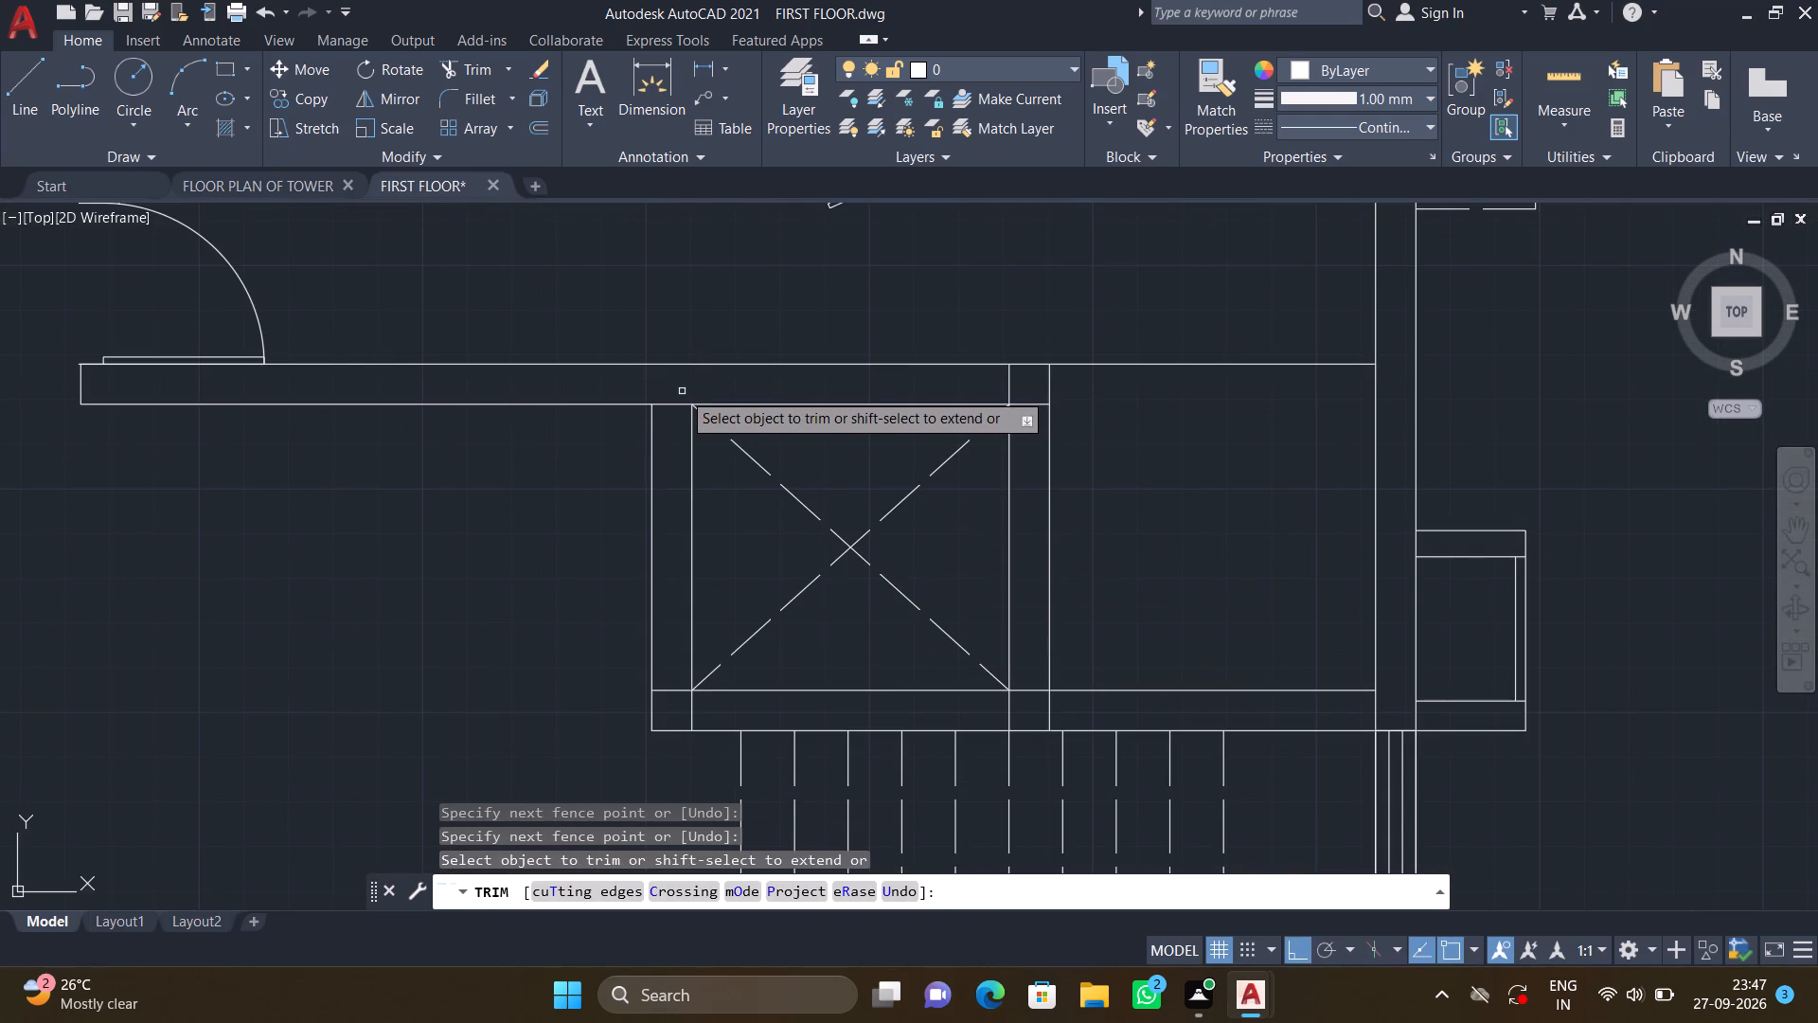
pyautogui.click(675, 403)
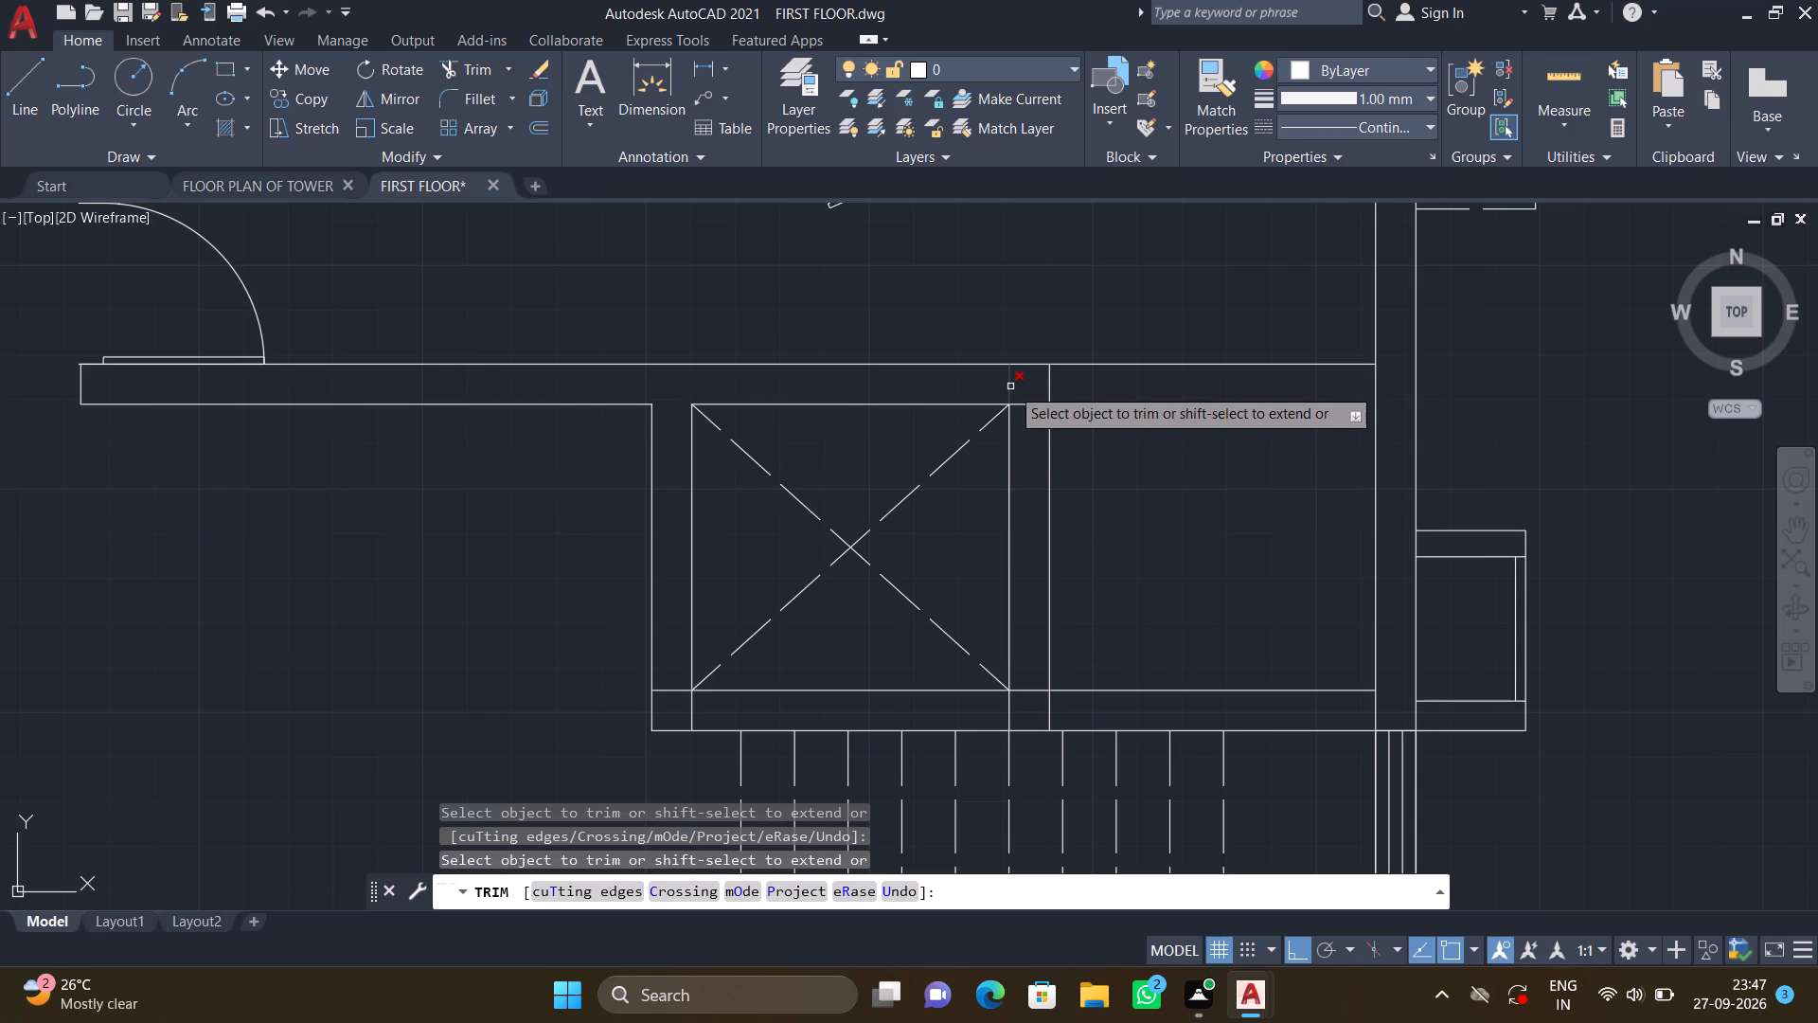
pyautogui.click(1010, 386)
pyautogui.click(1036, 402)
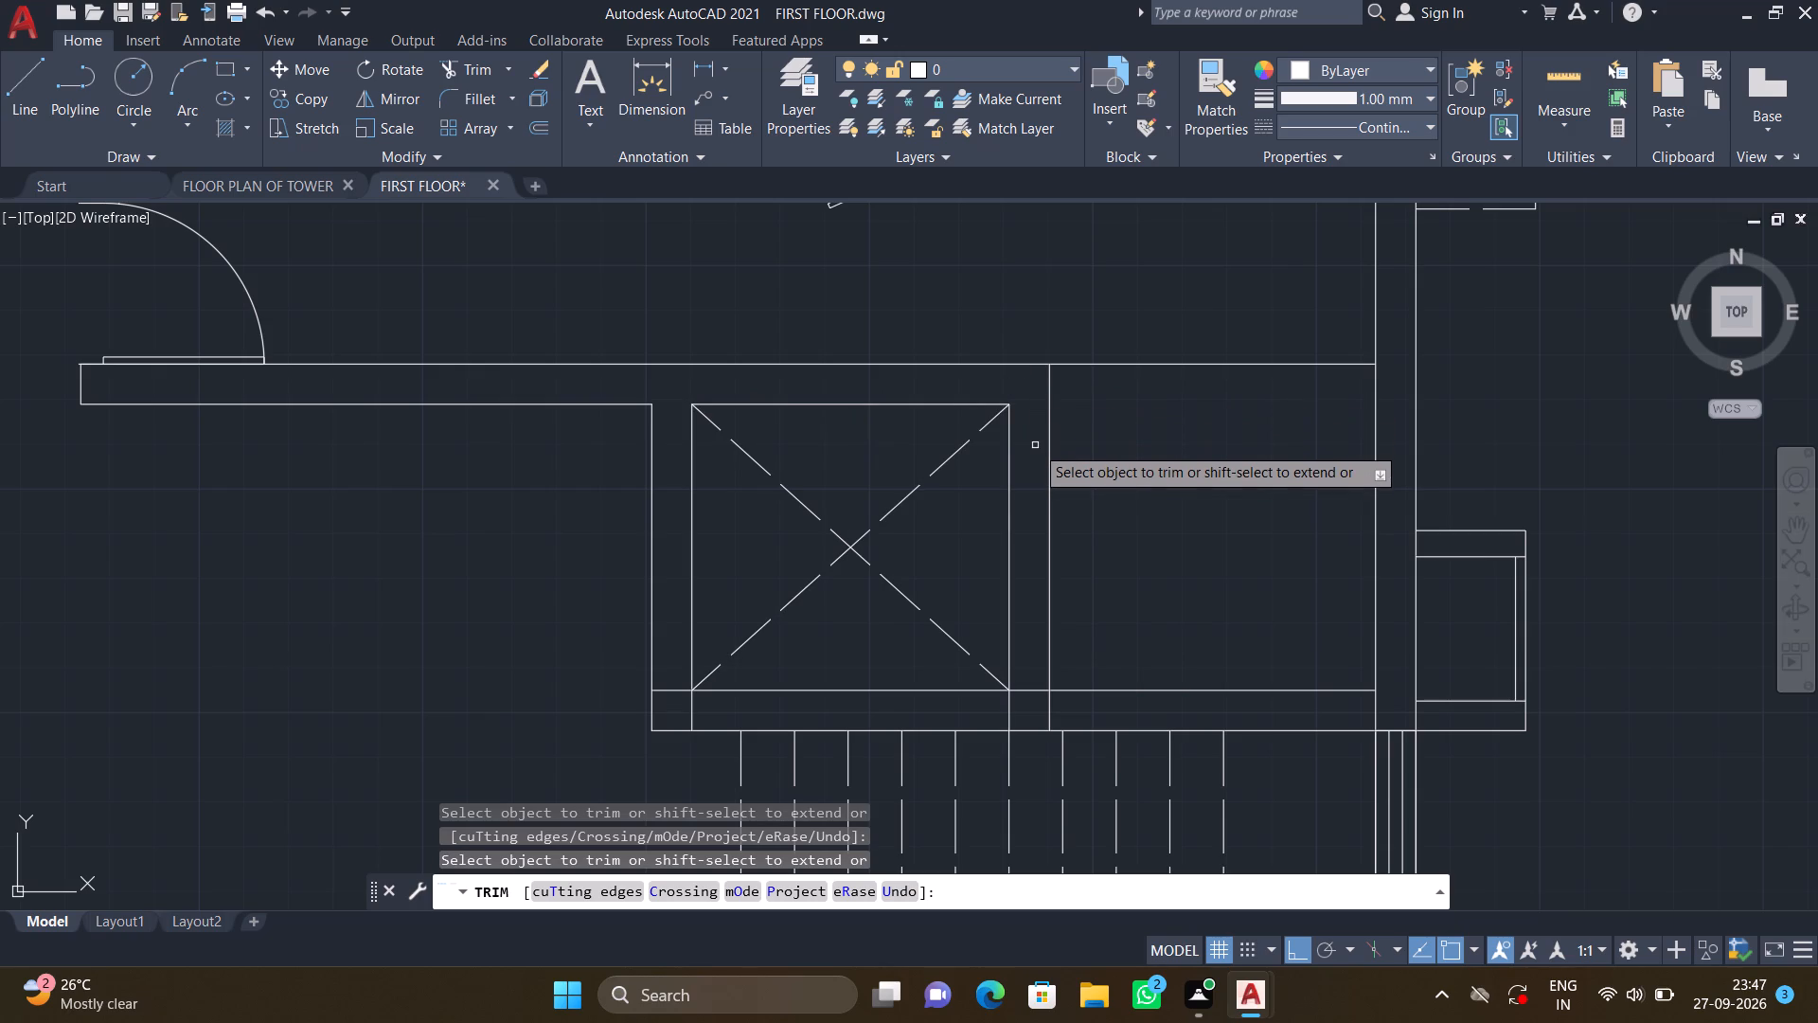
# Trim the overlapping wall lines at the lower west and lower east junctions of the crossed shaft above the staircase.
pyautogui.moveTo(1017, 485); pyautogui.dragTo(1020, 355, button='middle')
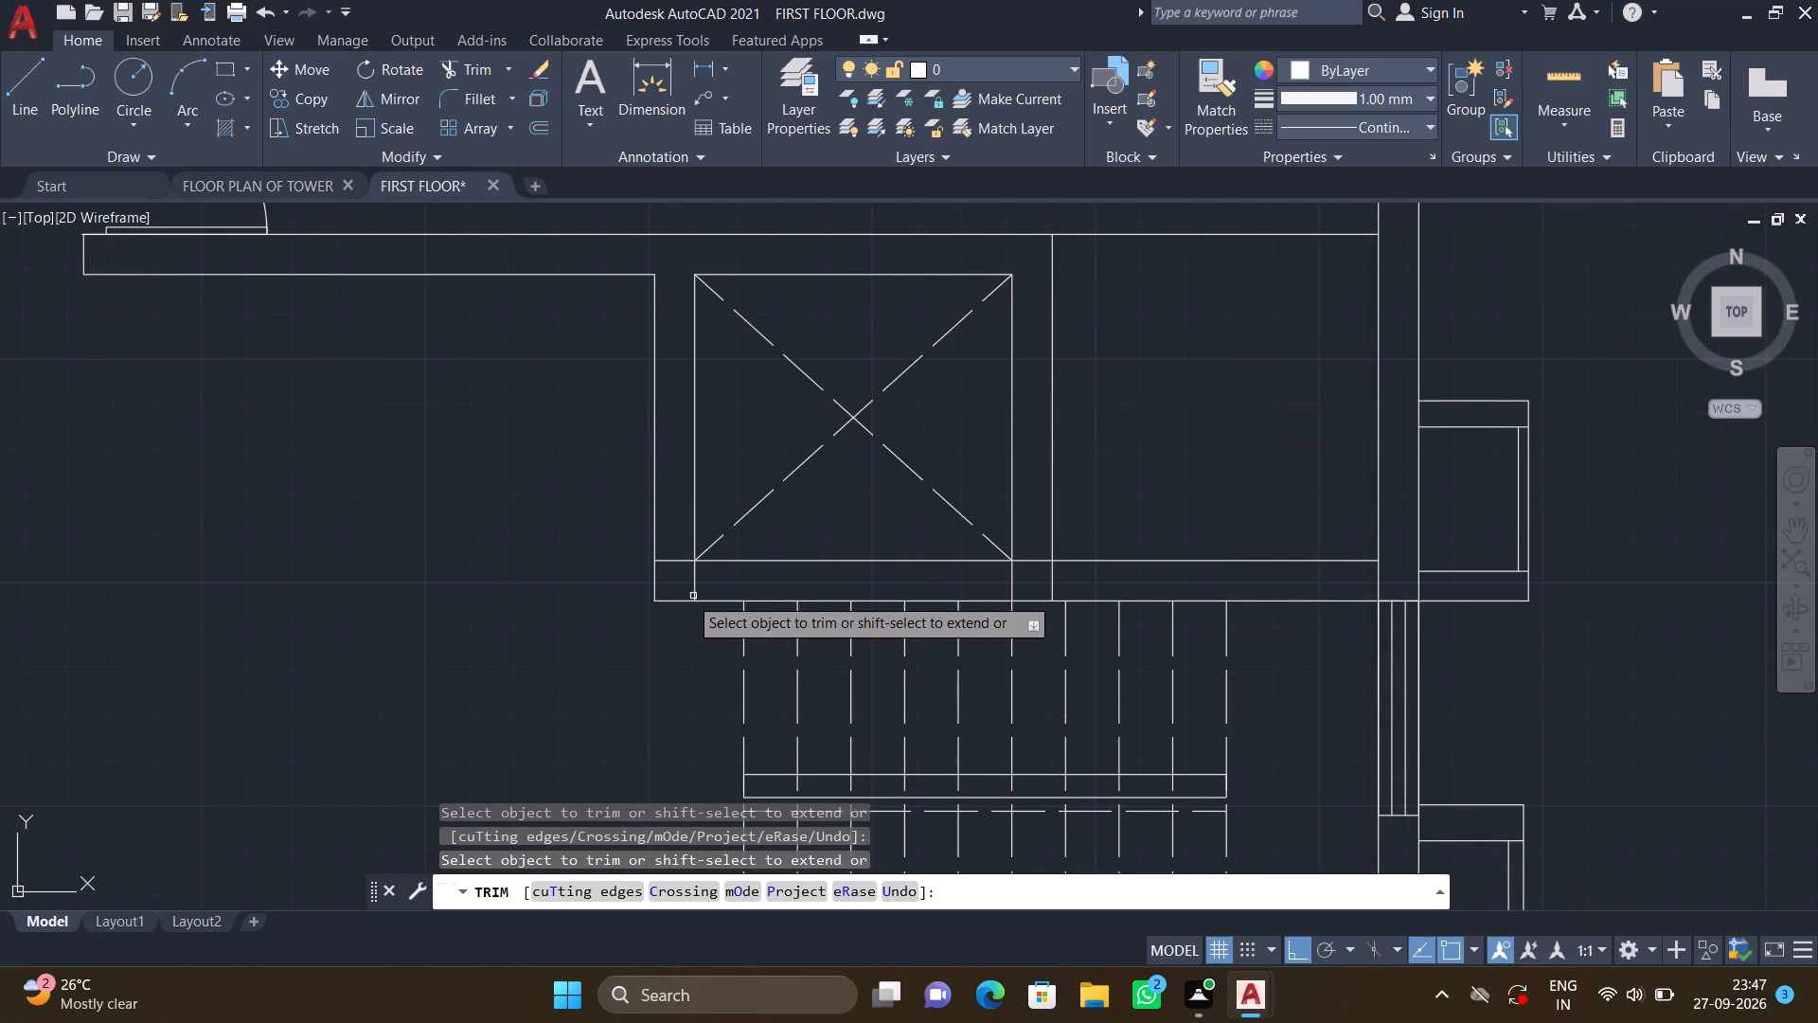
pyautogui.click(671, 559)
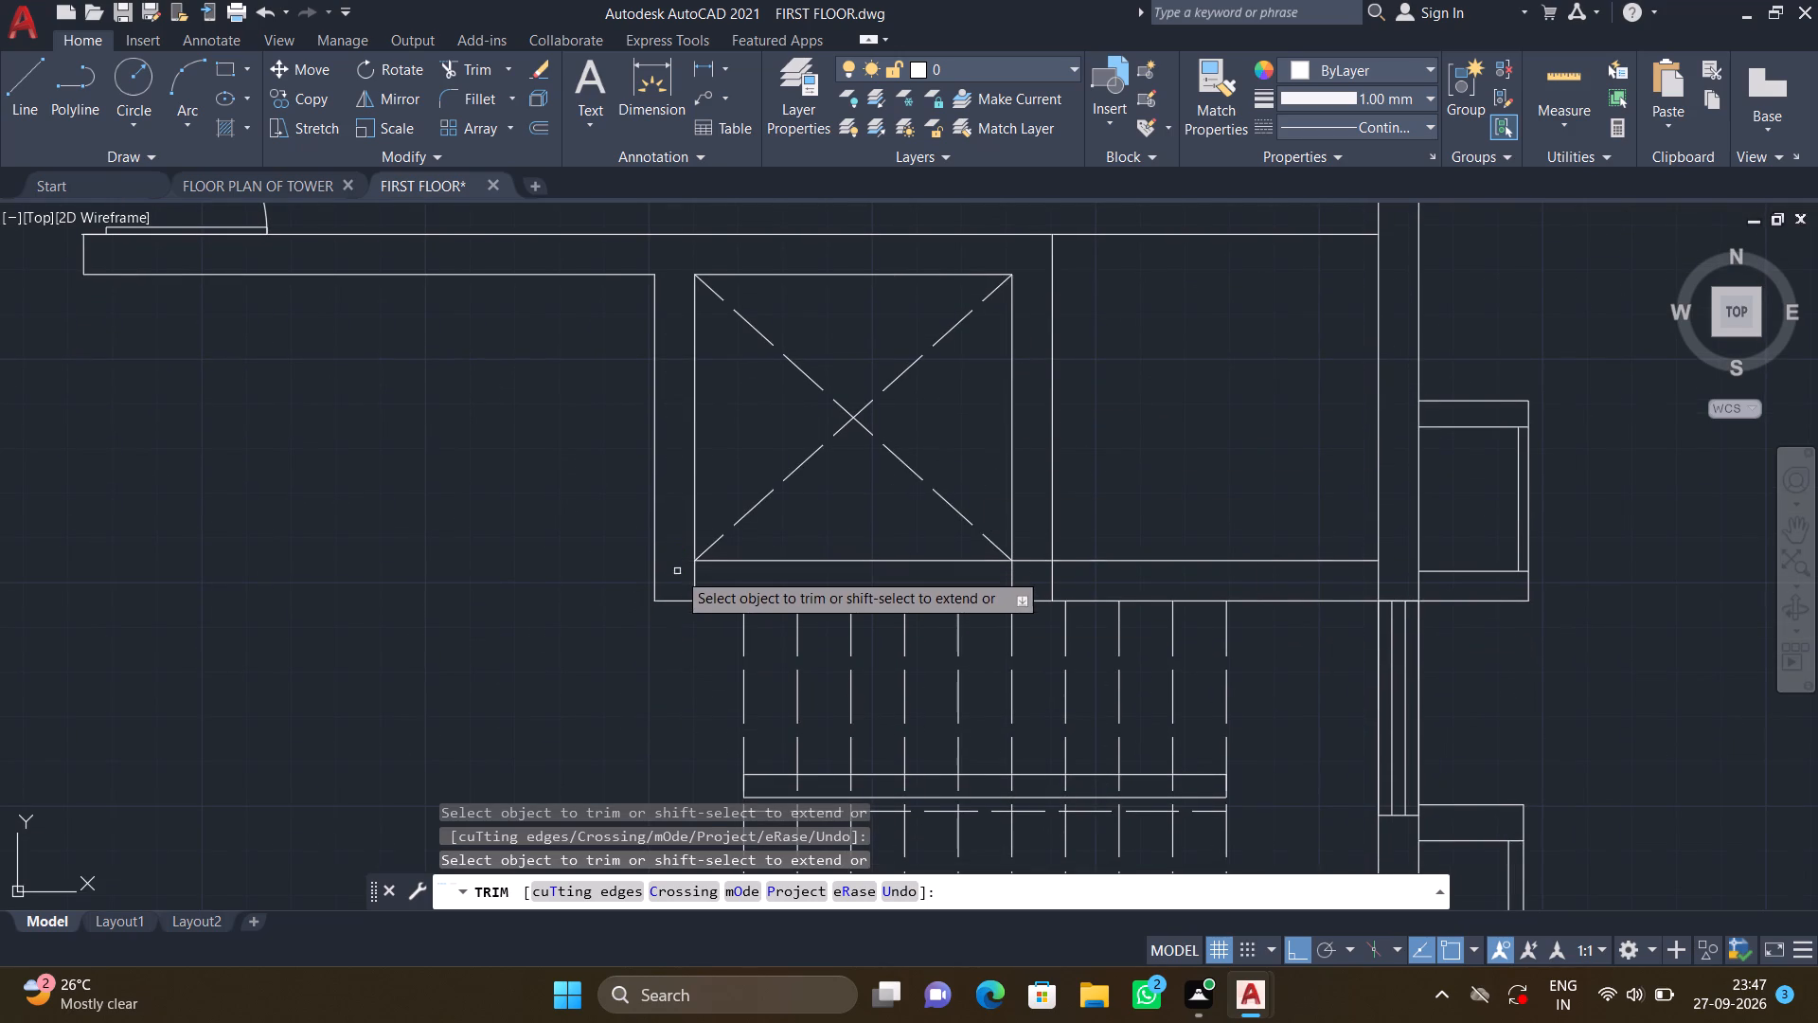
pyautogui.click(681, 579)
pyautogui.click(712, 582)
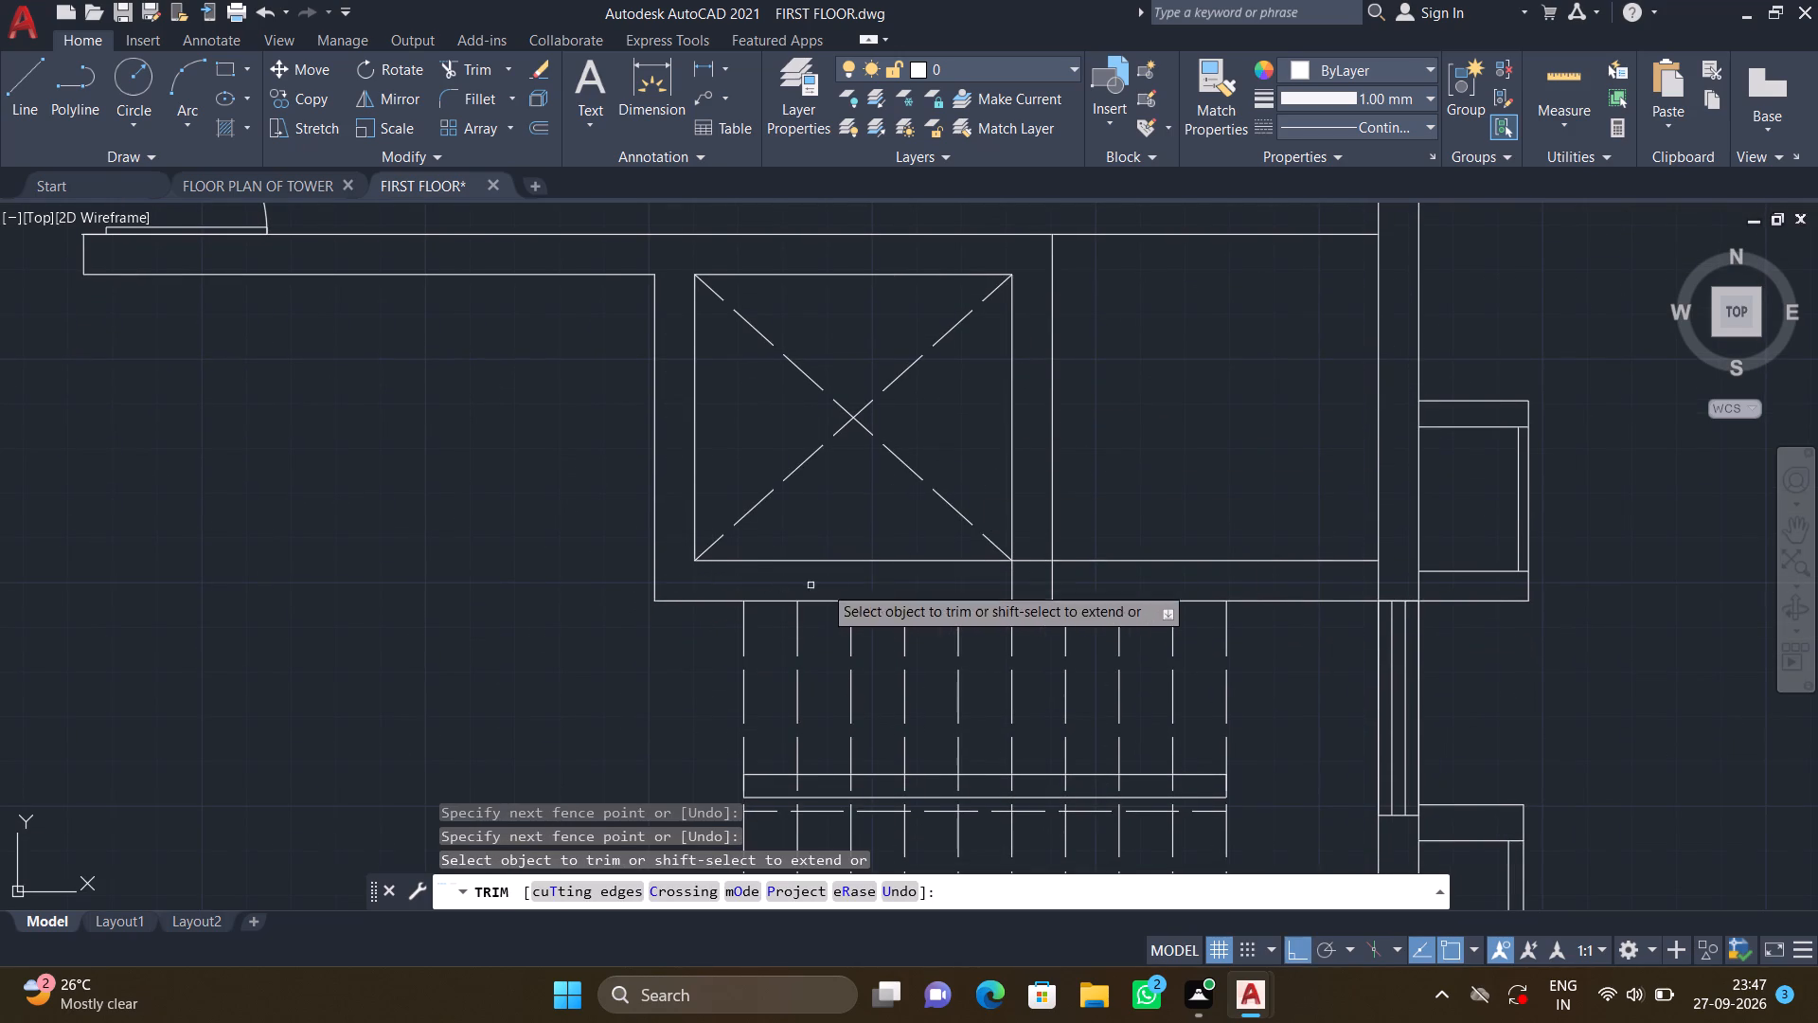
pyautogui.click(1011, 588)
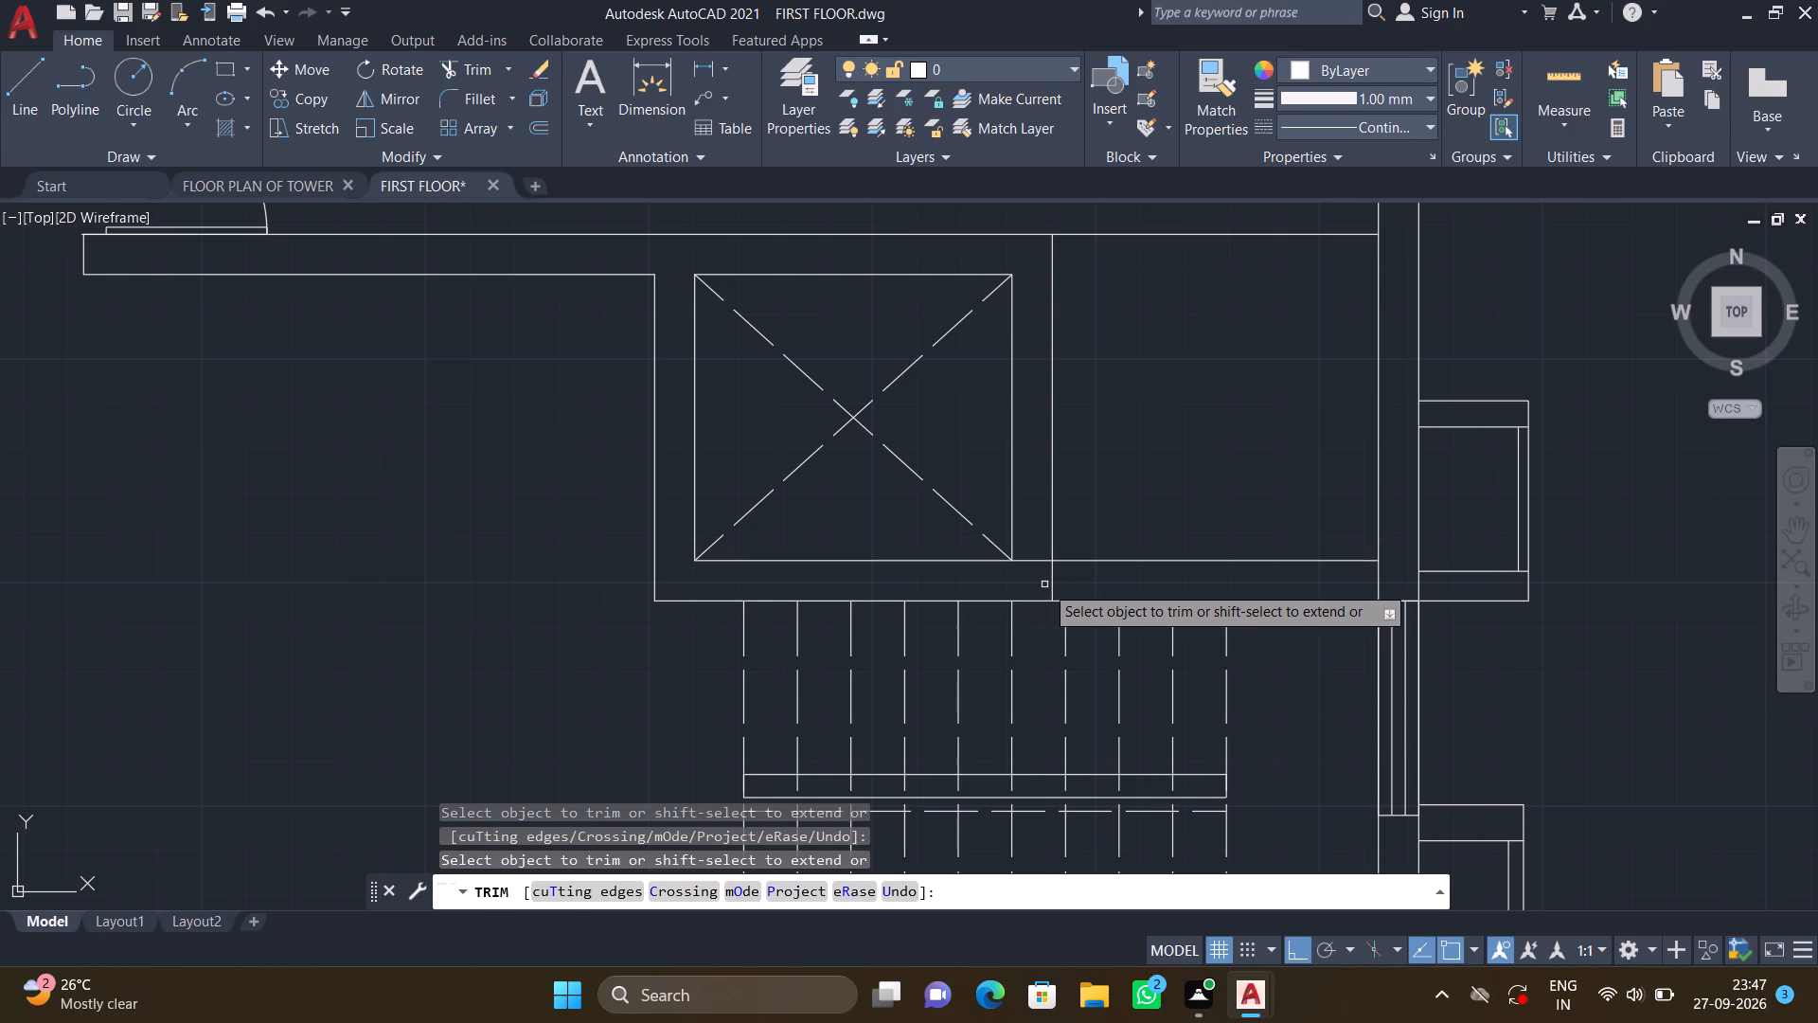
pyautogui.moveTo(1048, 586); pyautogui.dragTo(1072, 580)
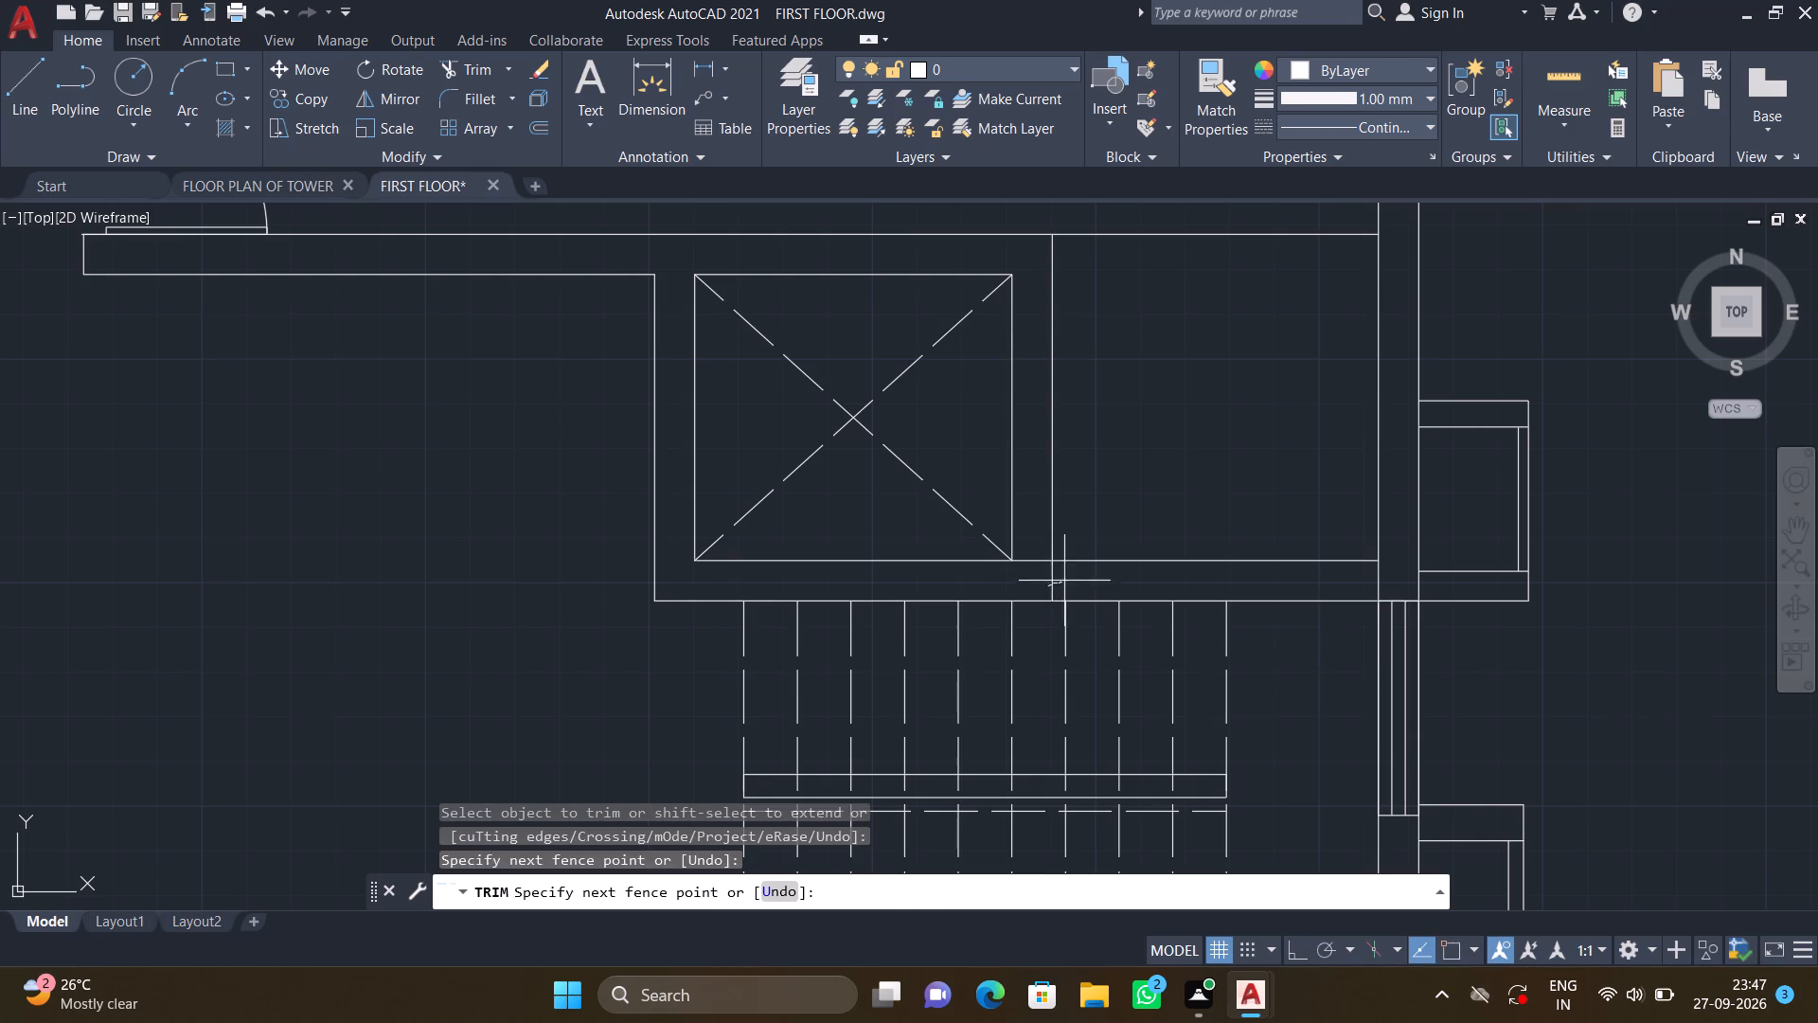
pyautogui.moveTo(1072, 580); pyautogui.dragTo(1076, 580)
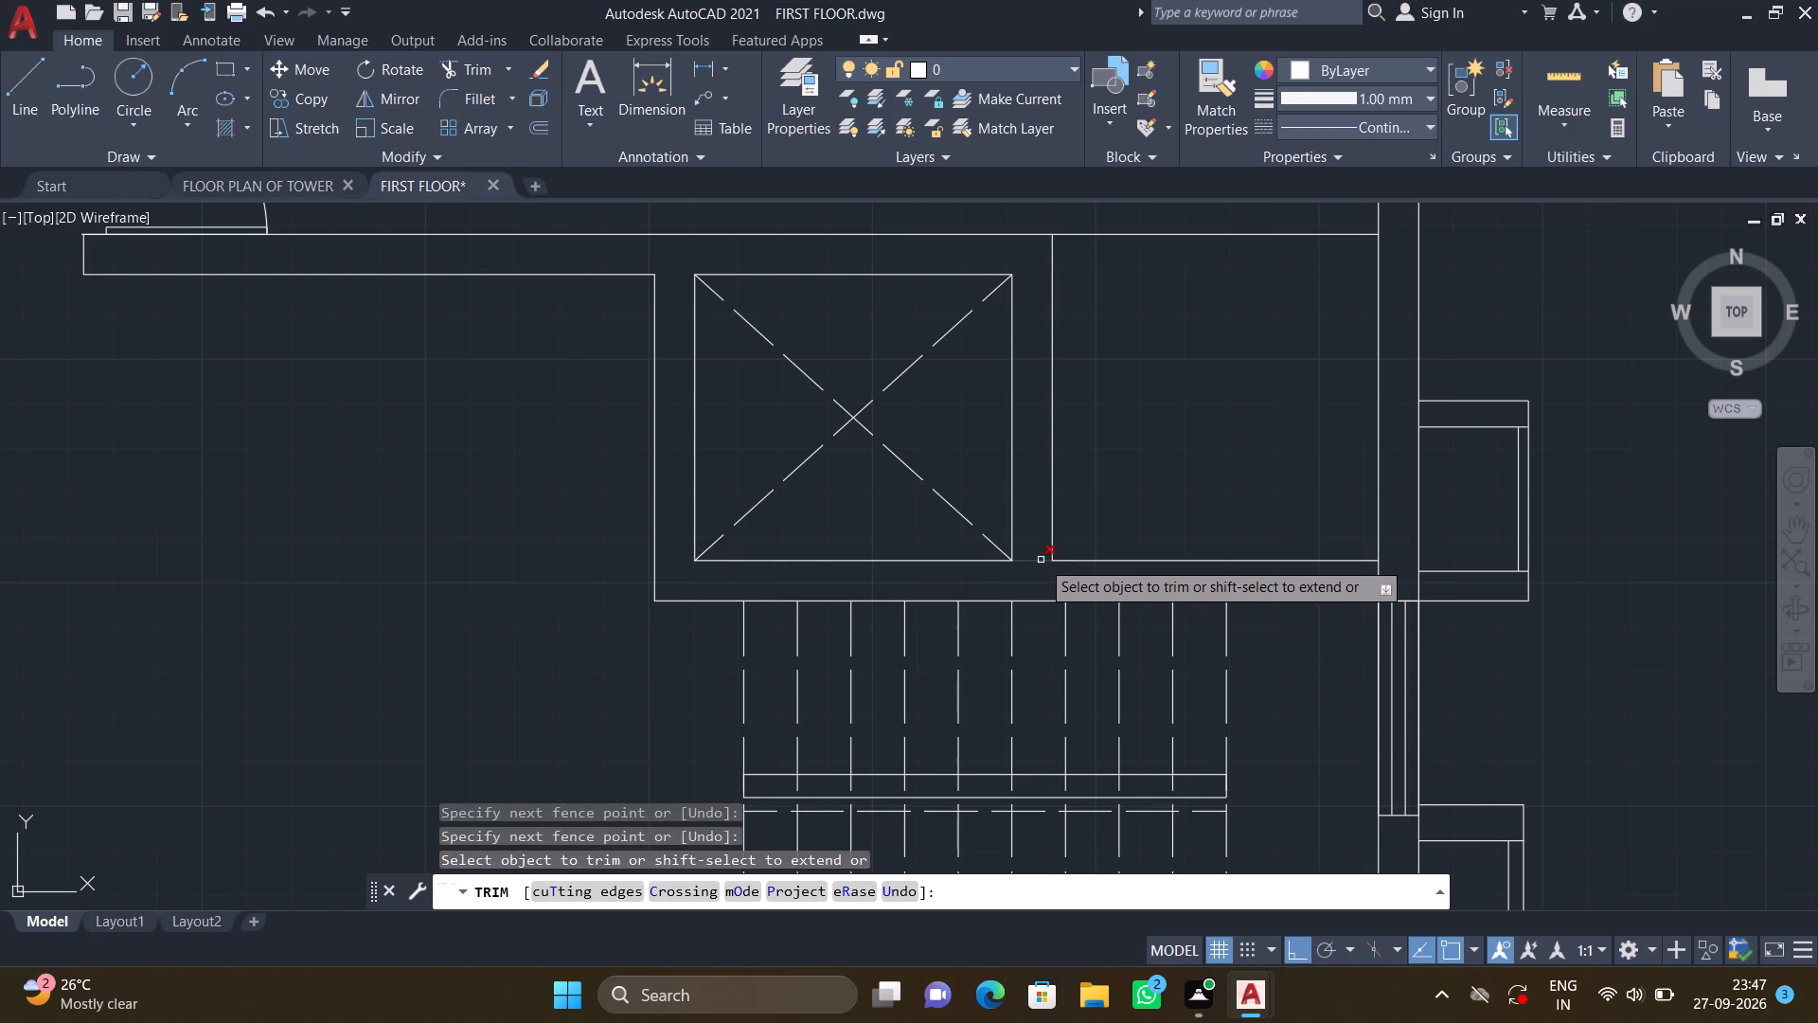
pyautogui.click(1041, 560)
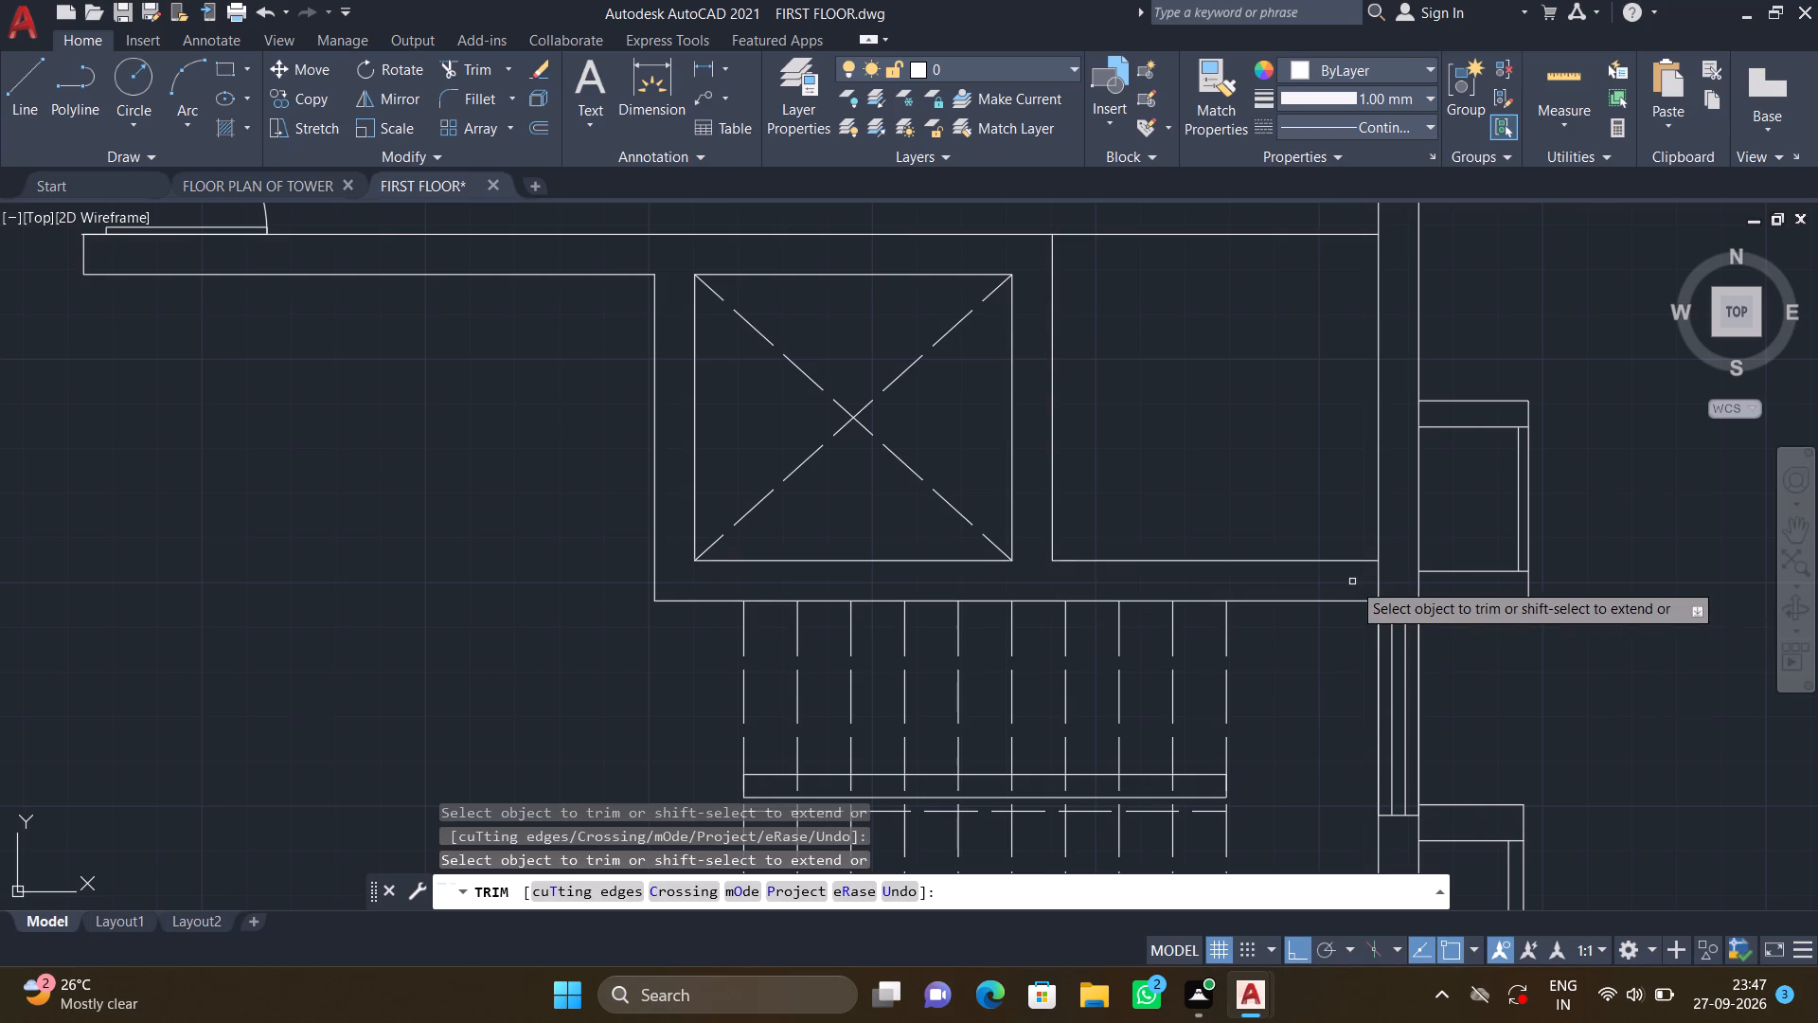
# Trim the east exterior wall lines at the wall junction beside the staircase and at both arms of the adjoining projection.
pyautogui.moveTo(1379, 582); pyautogui.dragTo(1391, 583)
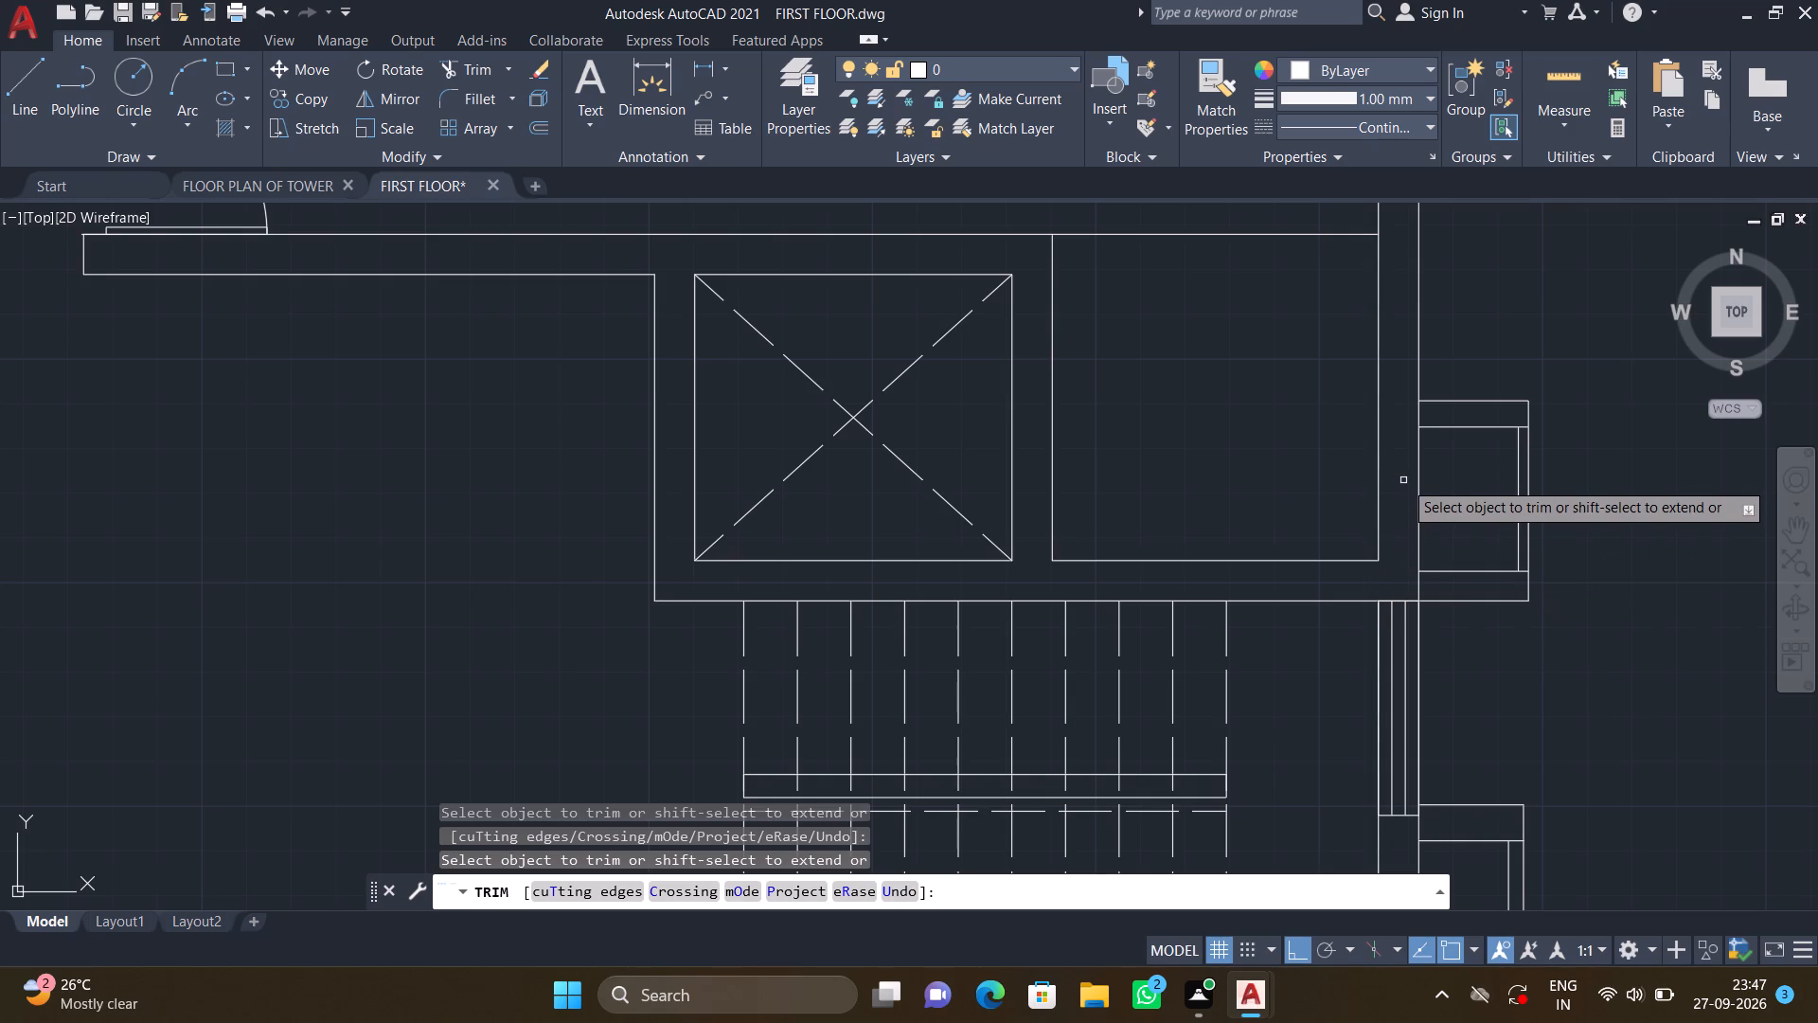
pyautogui.click(1420, 413)
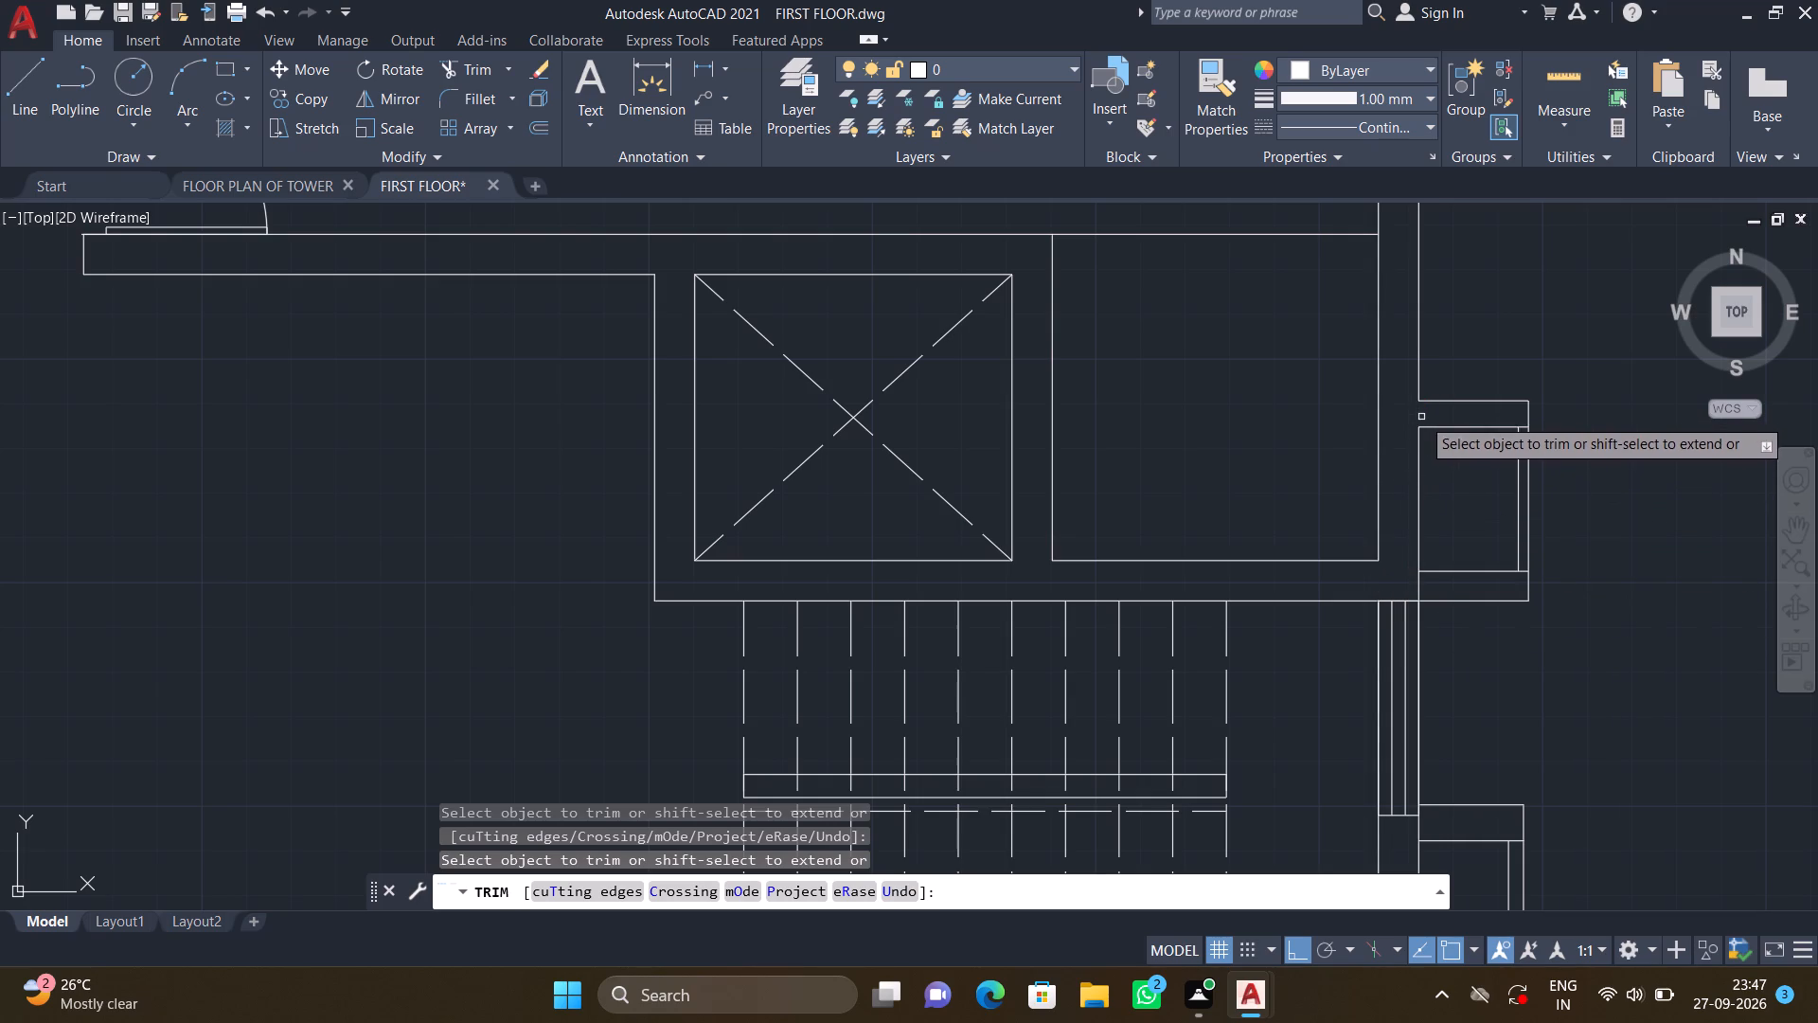
pyautogui.click(1419, 584)
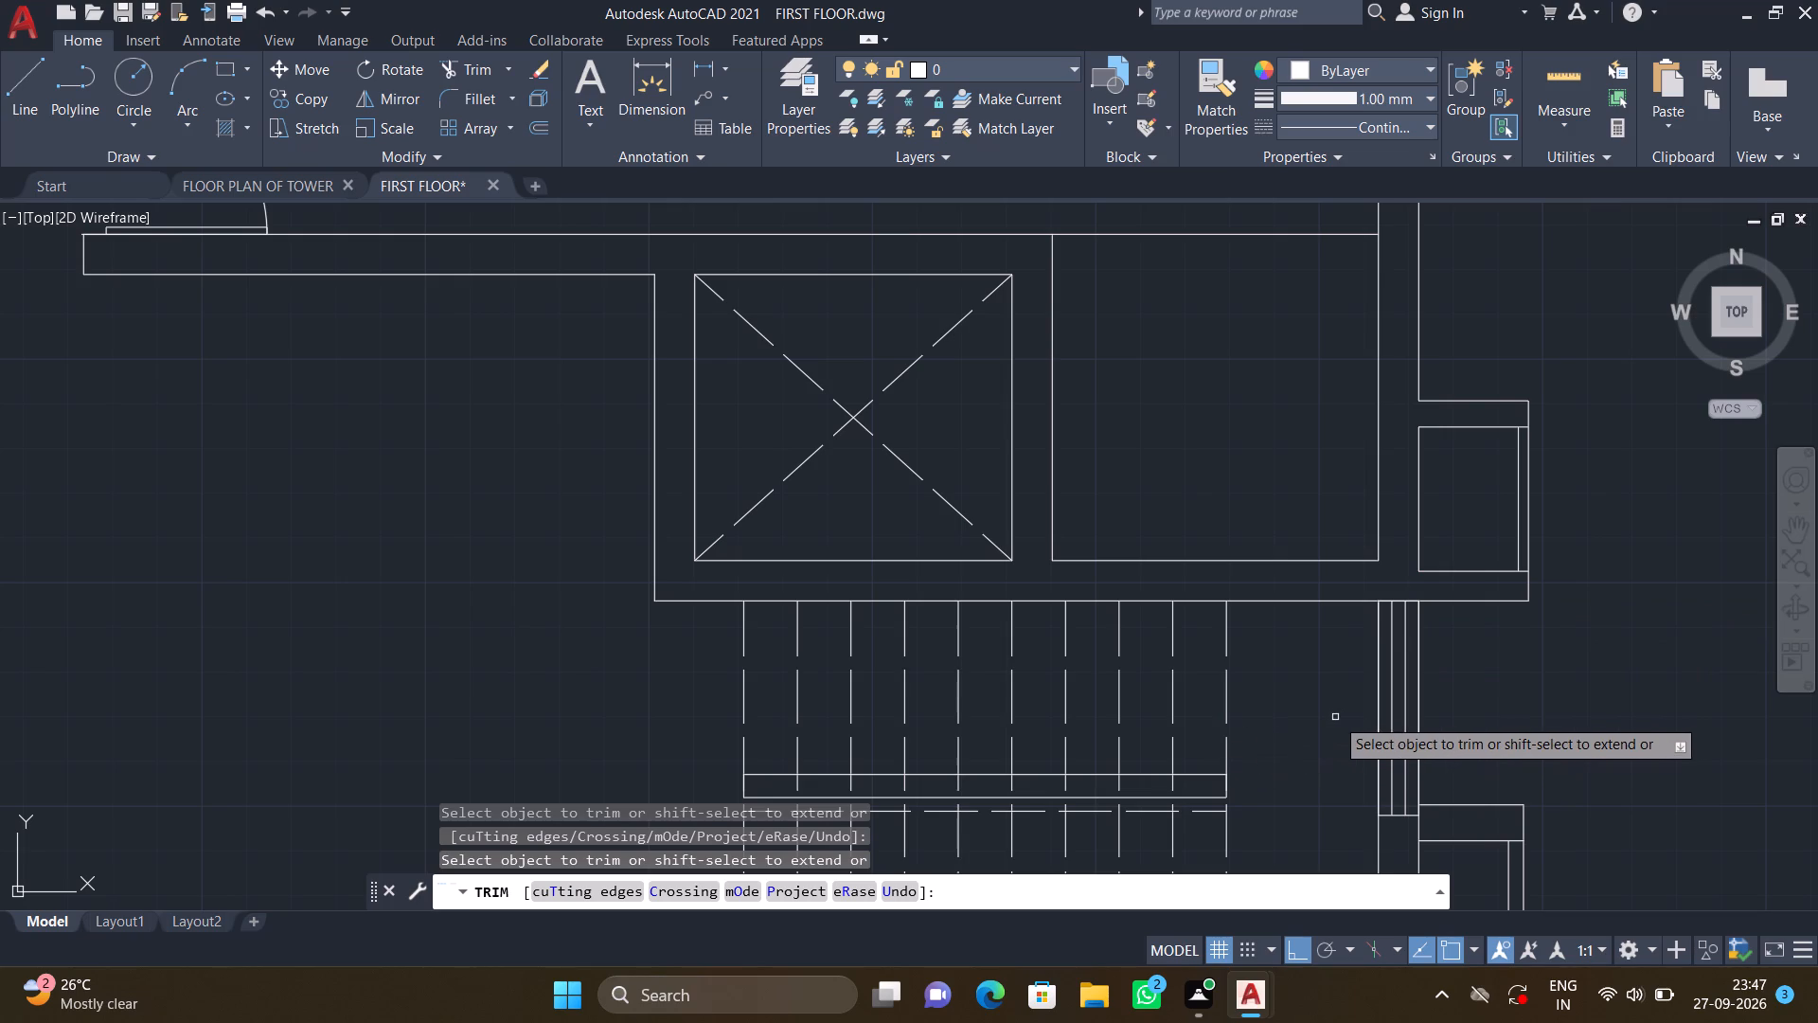
pyautogui.press('Return')
# Draw a short horizontal line across the thickness of the crossed shaft's west wall, in its upper part.
pyautogui.scroll(-2, 1290, 495)
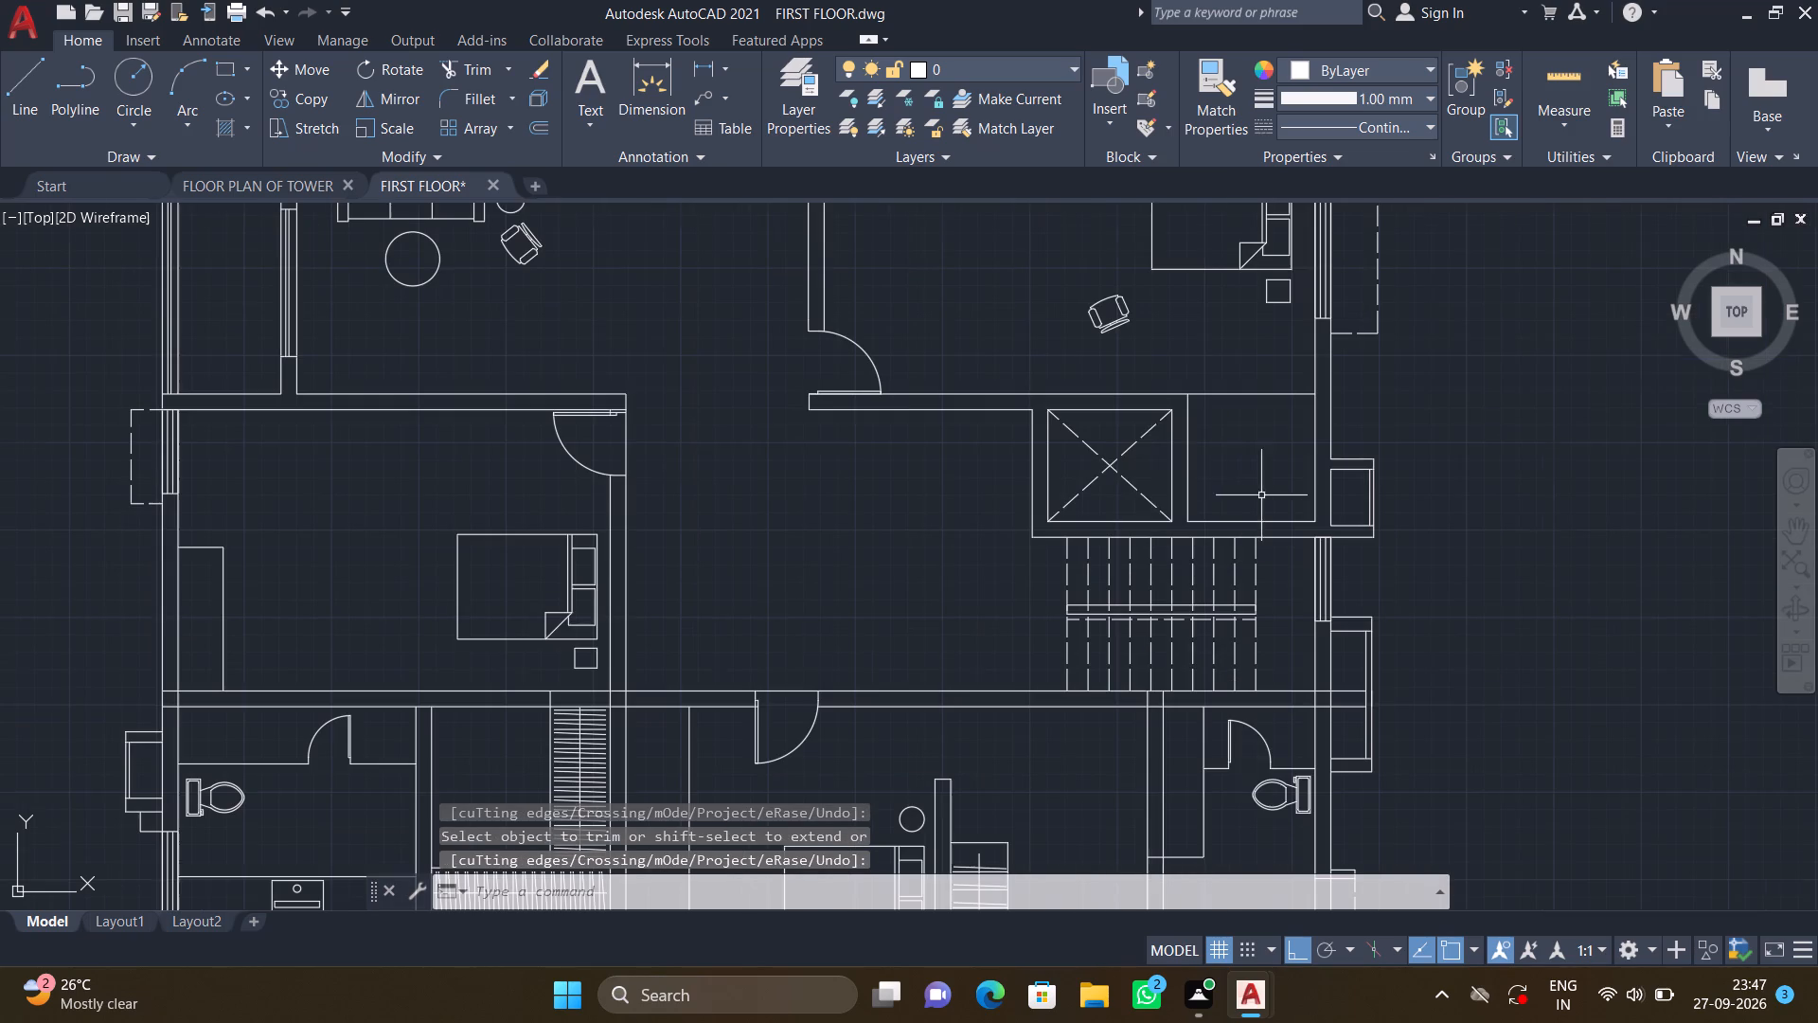
pyautogui.scroll(2, 1013, 468)
pyautogui.press('l')
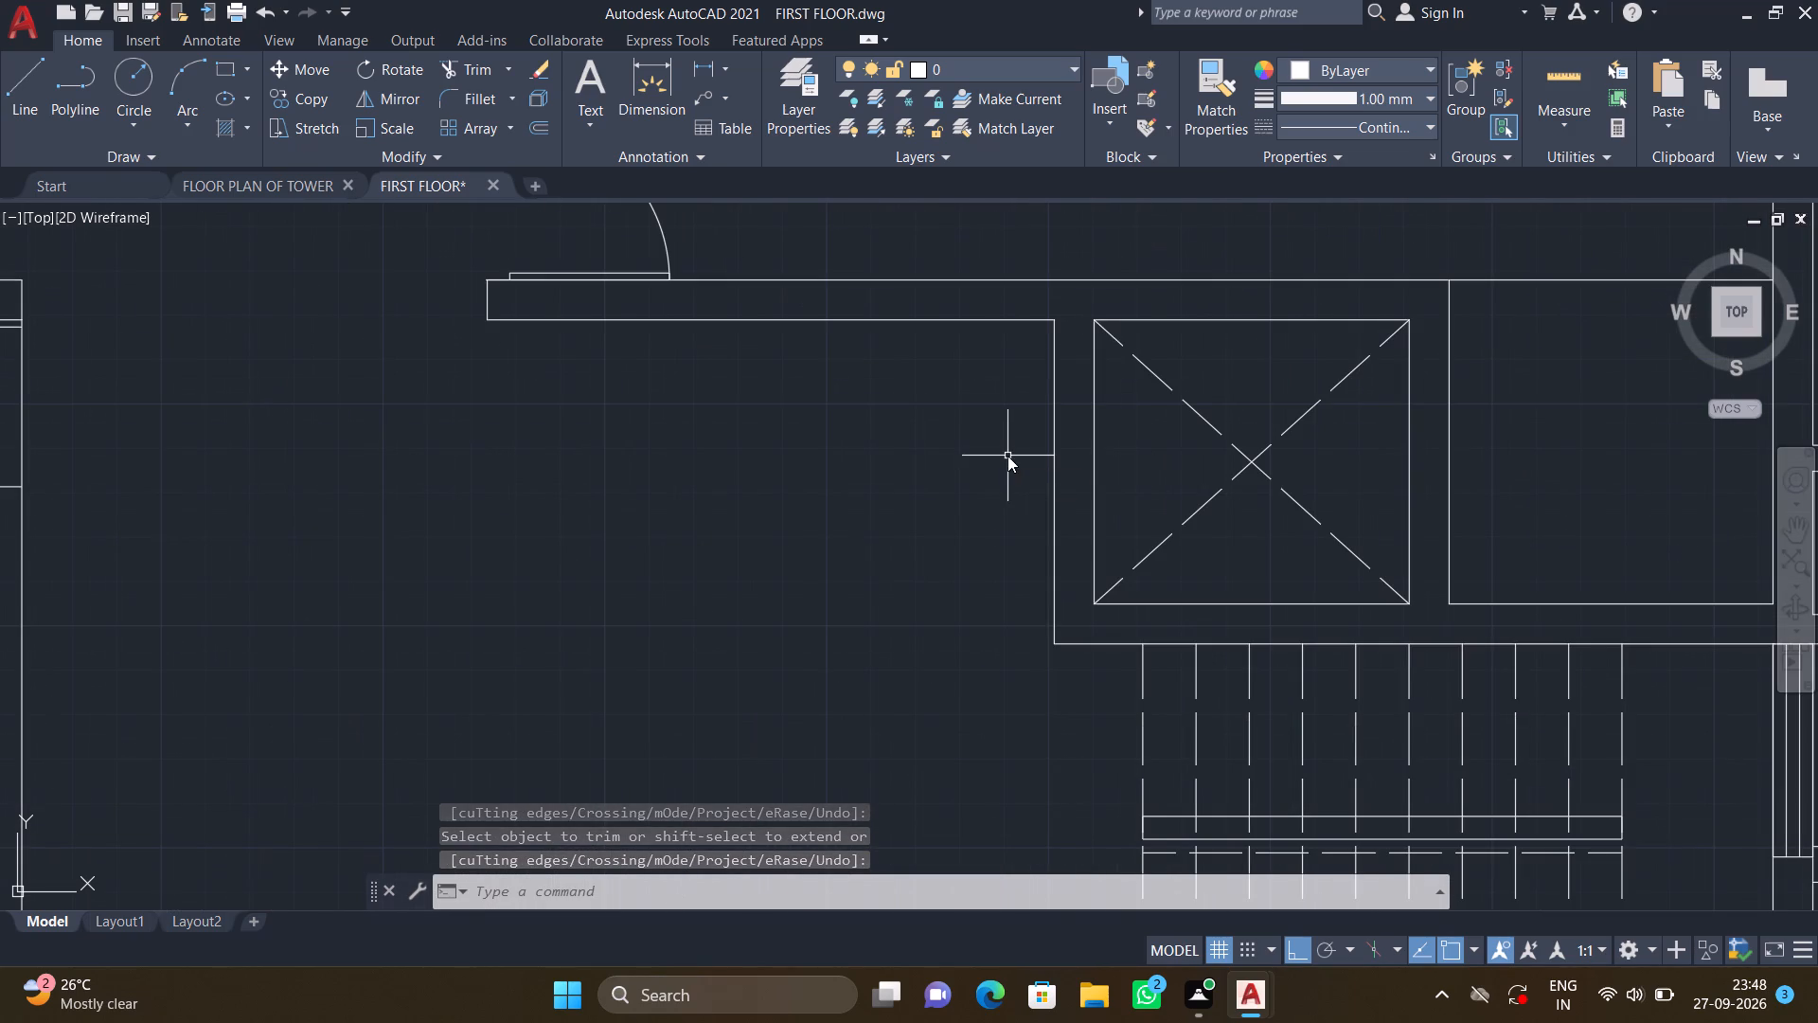
pyautogui.press('Return')
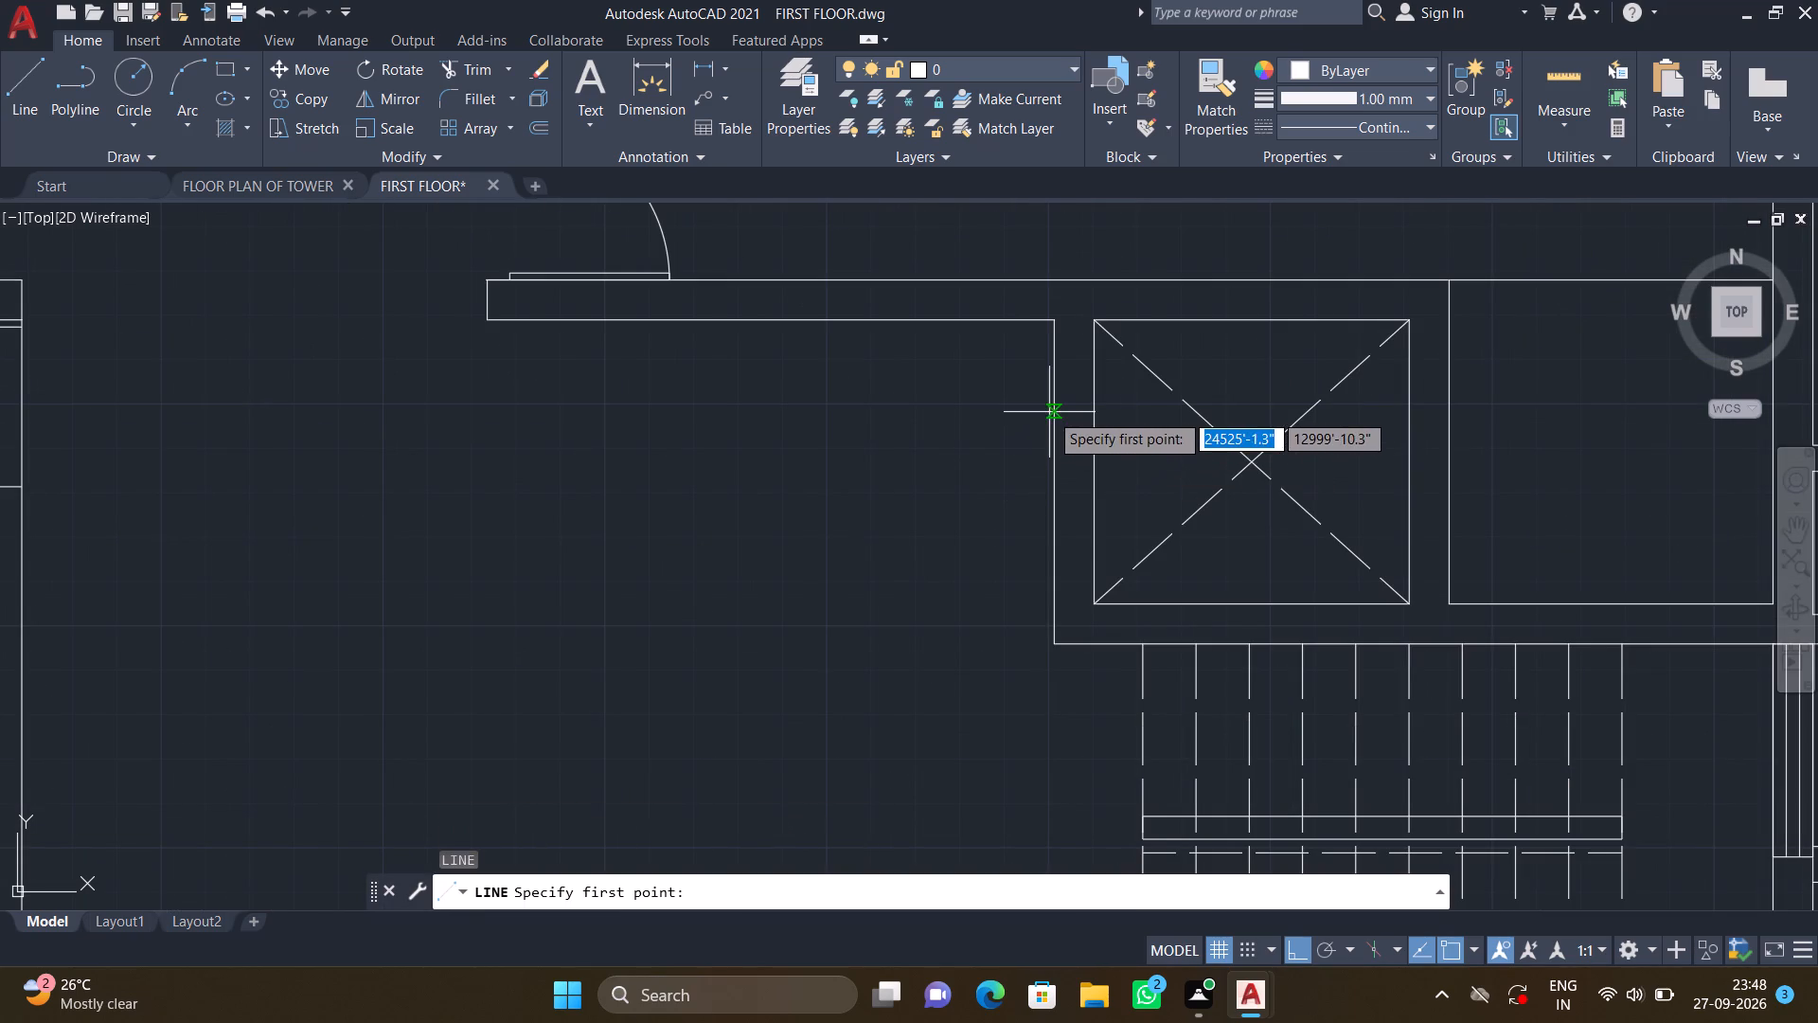
pyautogui.click(1054, 416)
pyautogui.click(1100, 420)
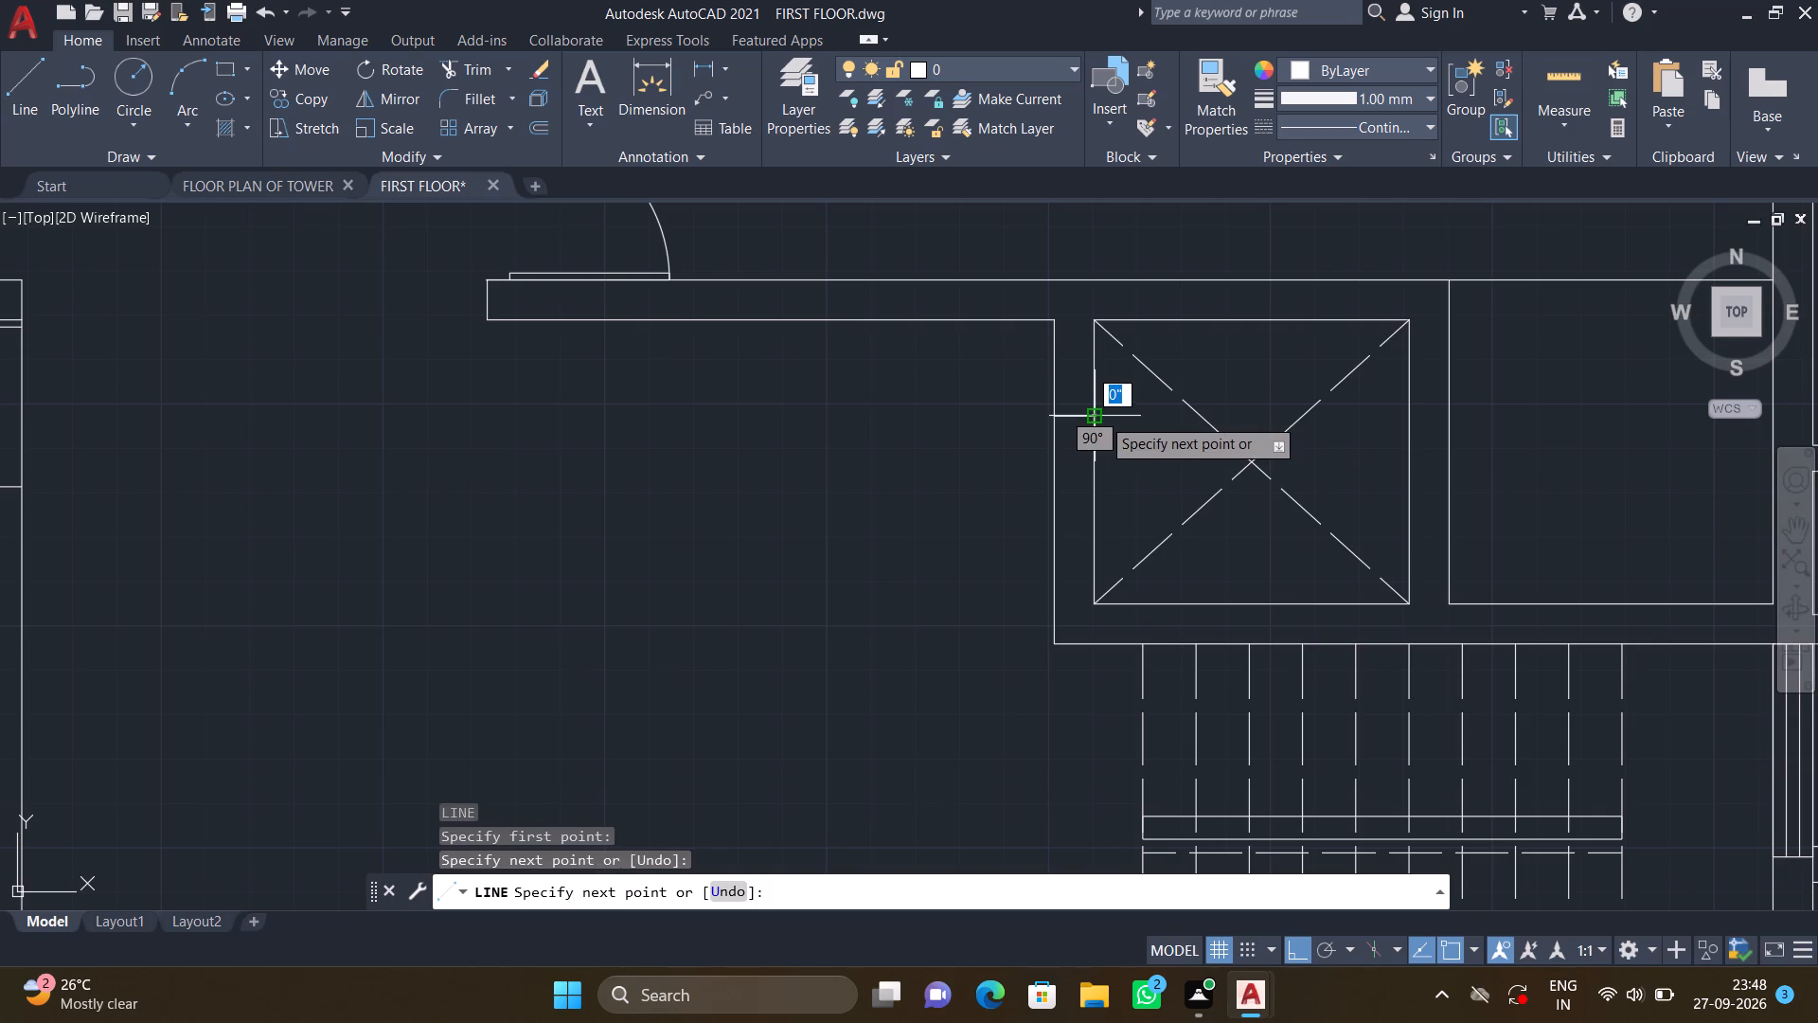
pyautogui.press('Return')
# Draw a second short horizontal line across the crossed shaft's west wall, in its lower part, marking the opening's other edge.
pyautogui.press('l')
pyautogui.press('Return')
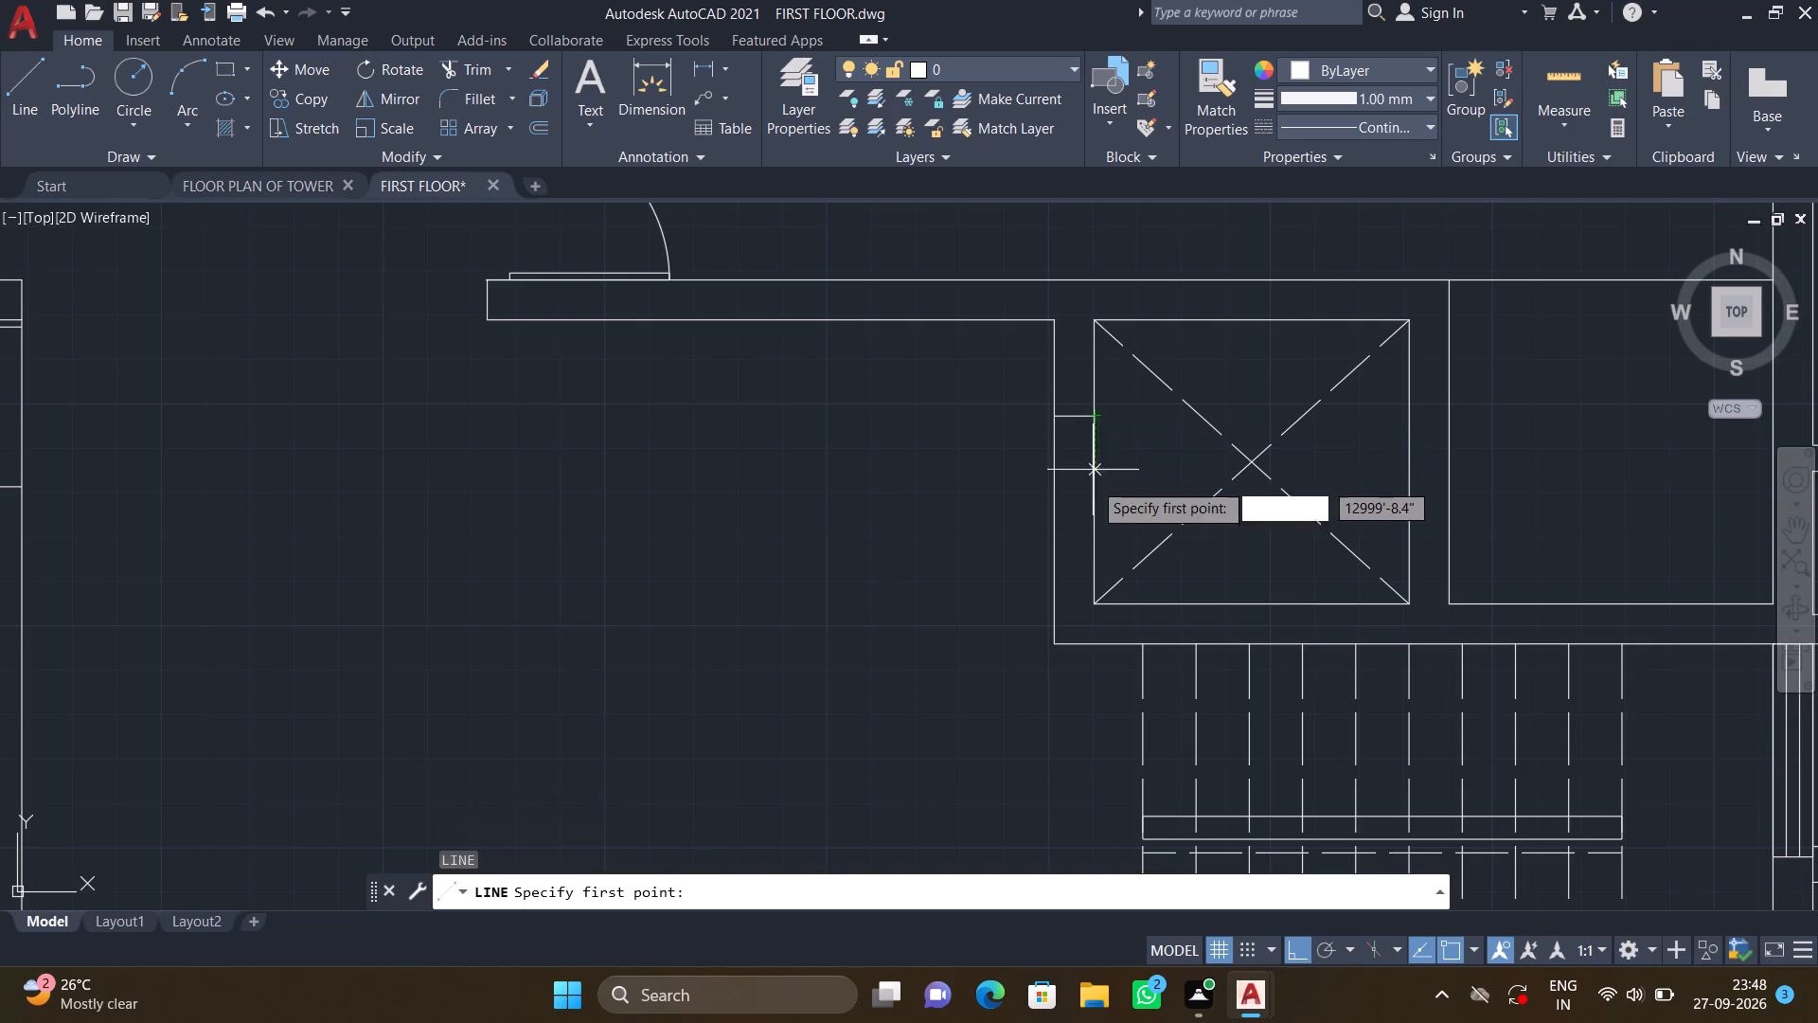
pyautogui.scroll(2, 1084, 523)
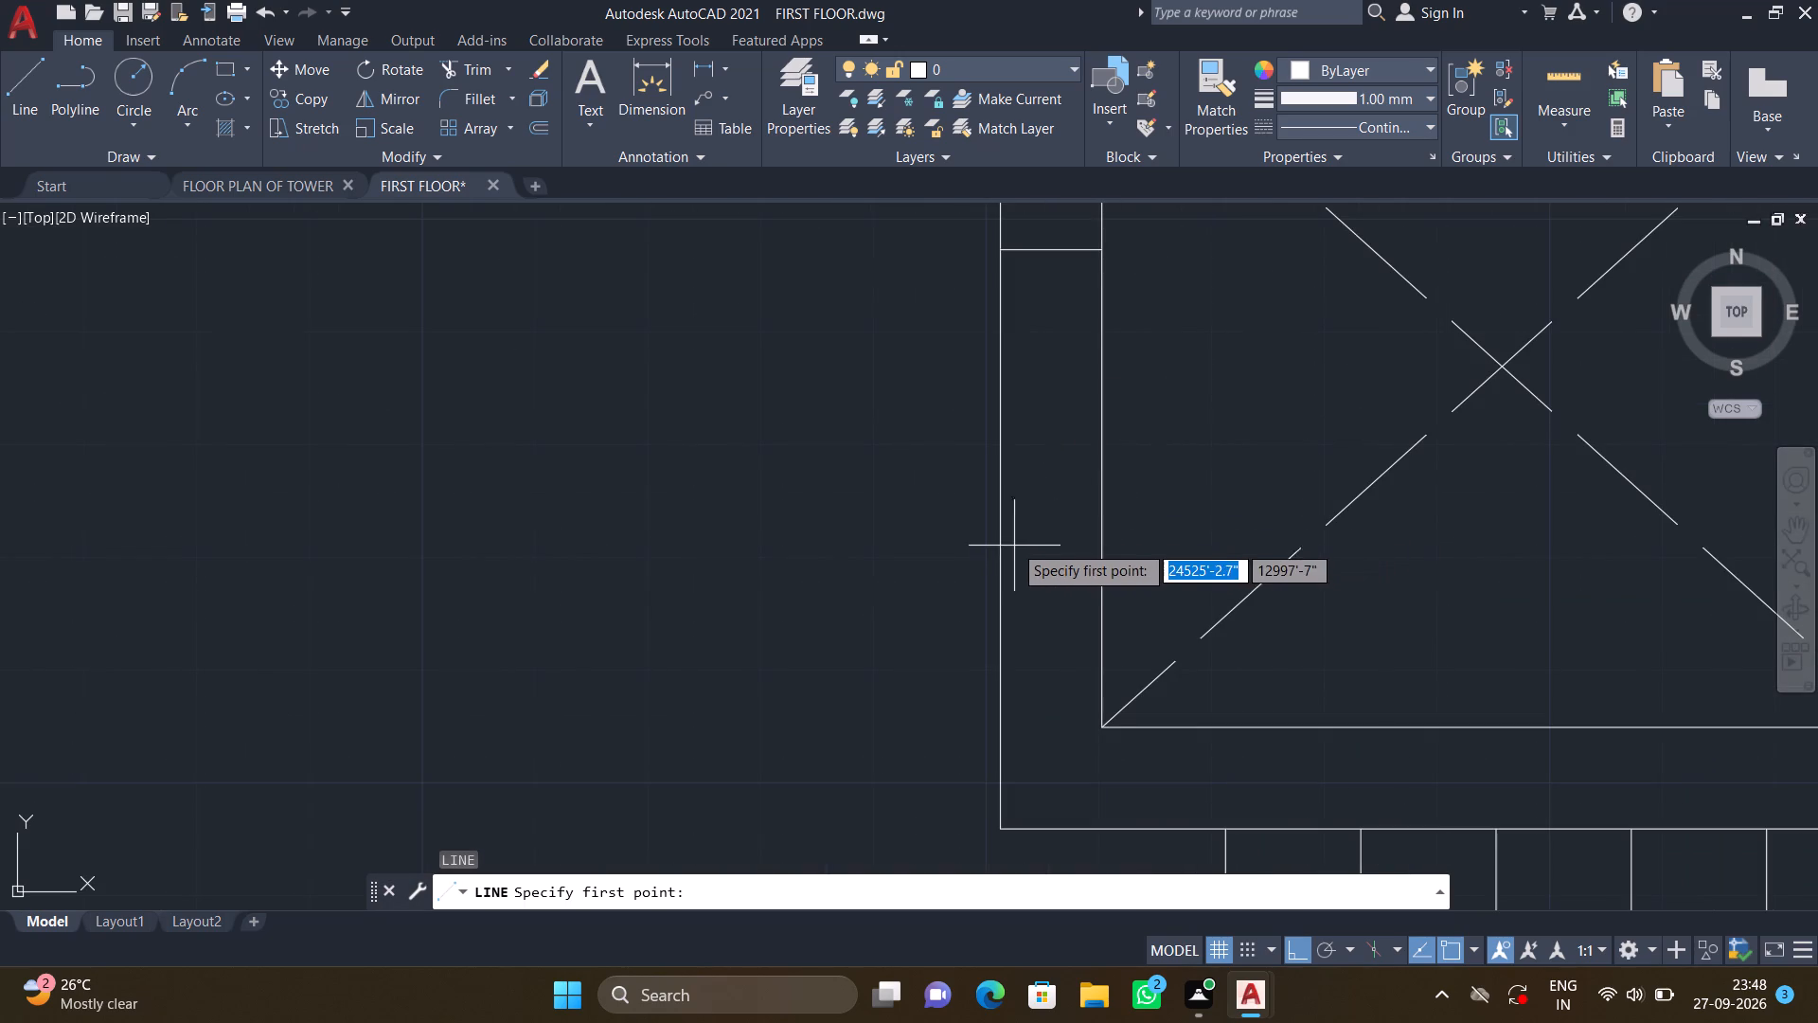
pyautogui.click(1000, 539)
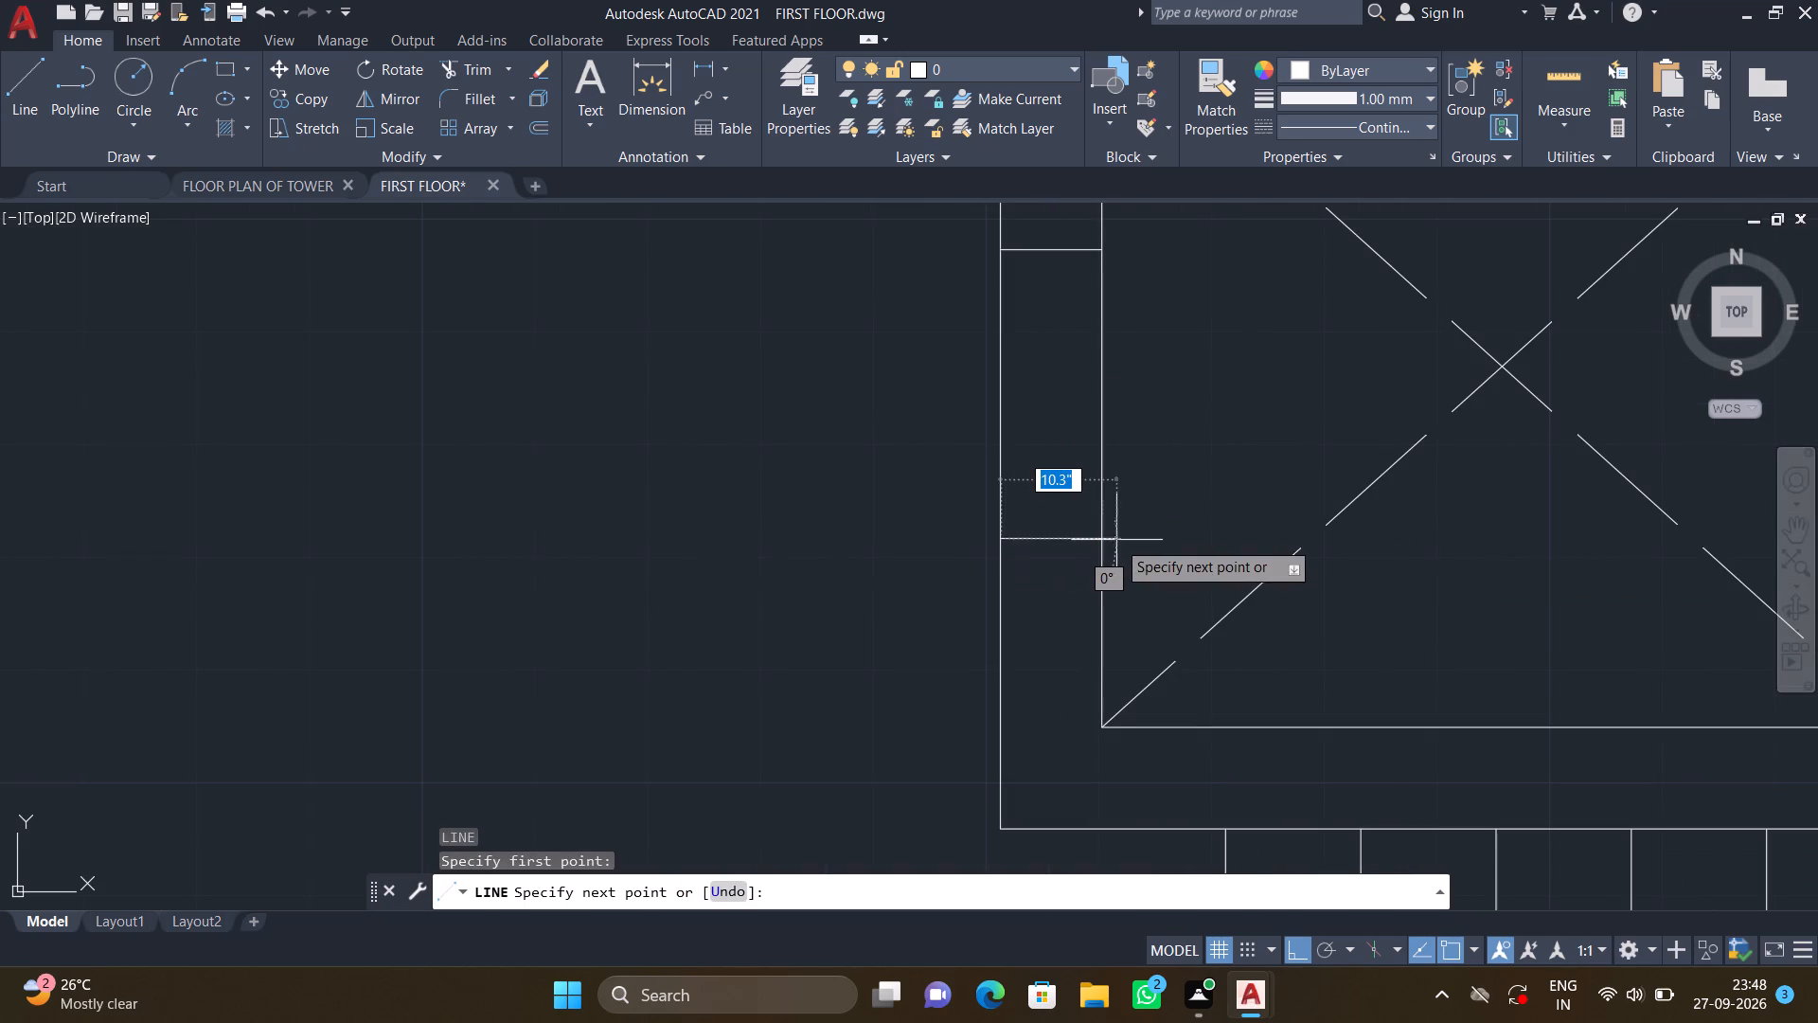
pyautogui.click(1102, 540)
pyautogui.press('Return')
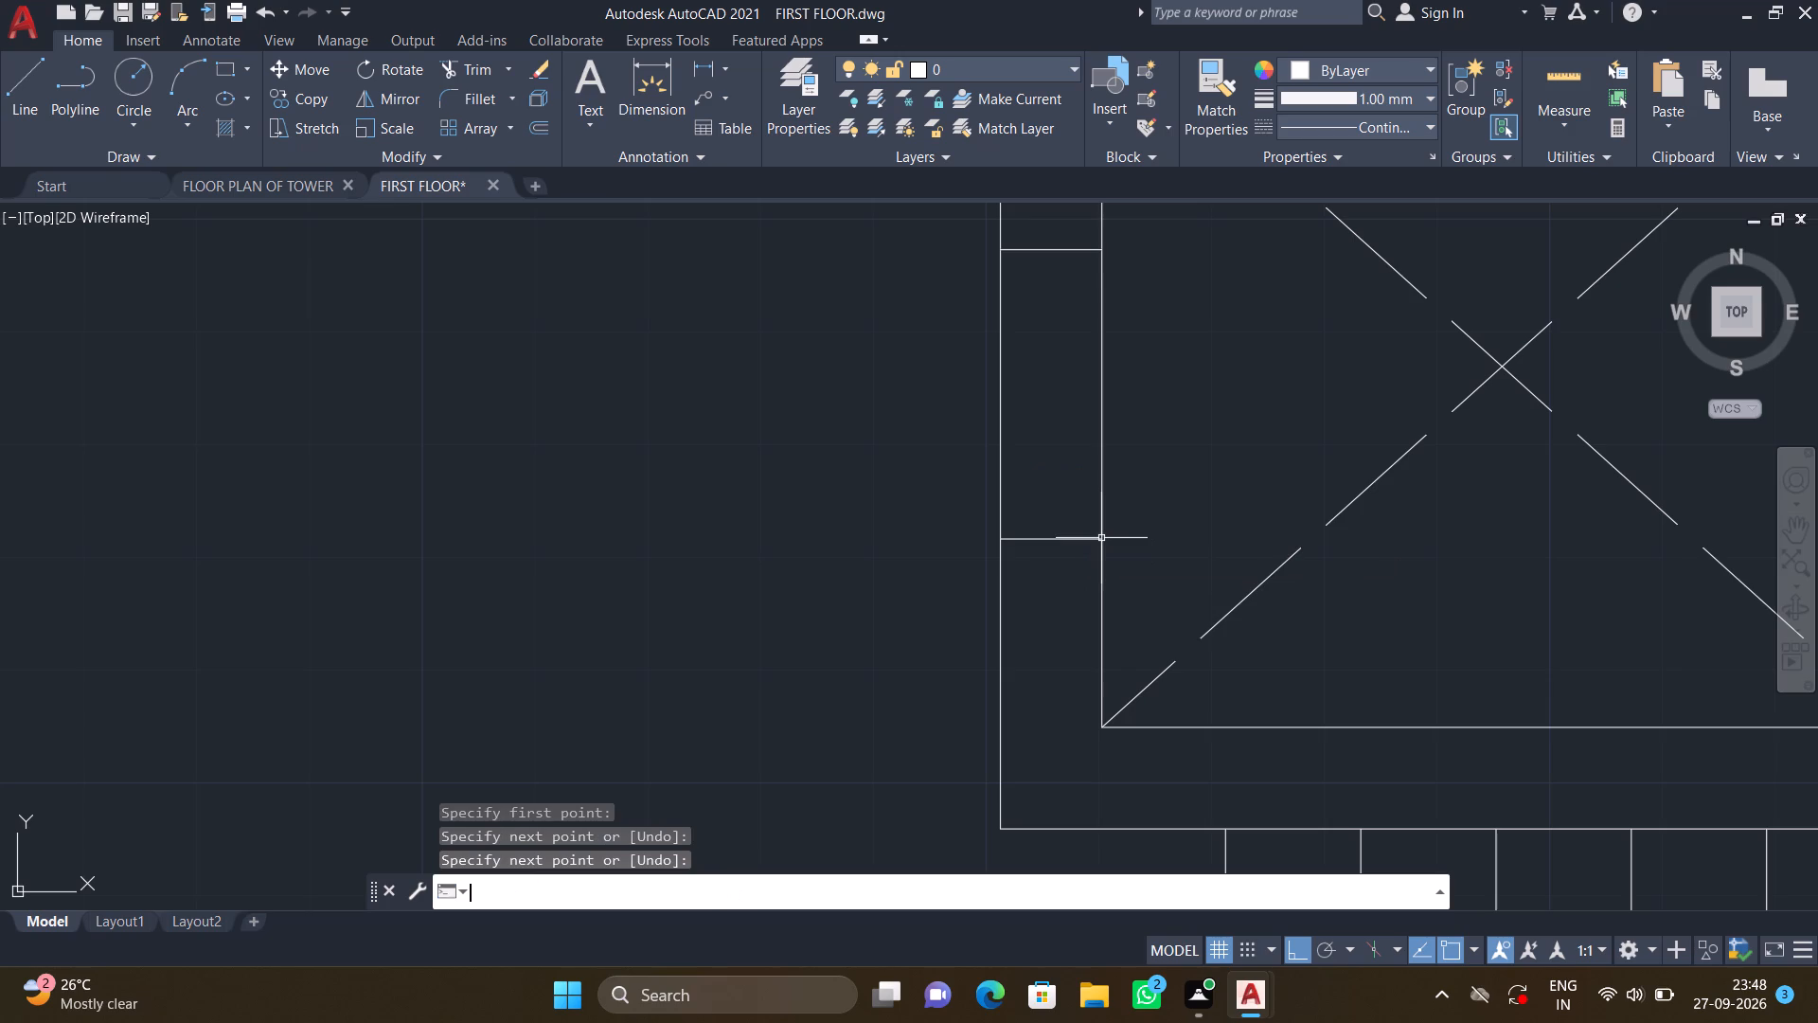
# Trim the line crossing the southeast bathroom's west wall at the lower end of the narrow rectangle beside the toilet.
pyautogui.scroll(-1, 1077, 524)
pyautogui.scroll(-3, 1025, 586)
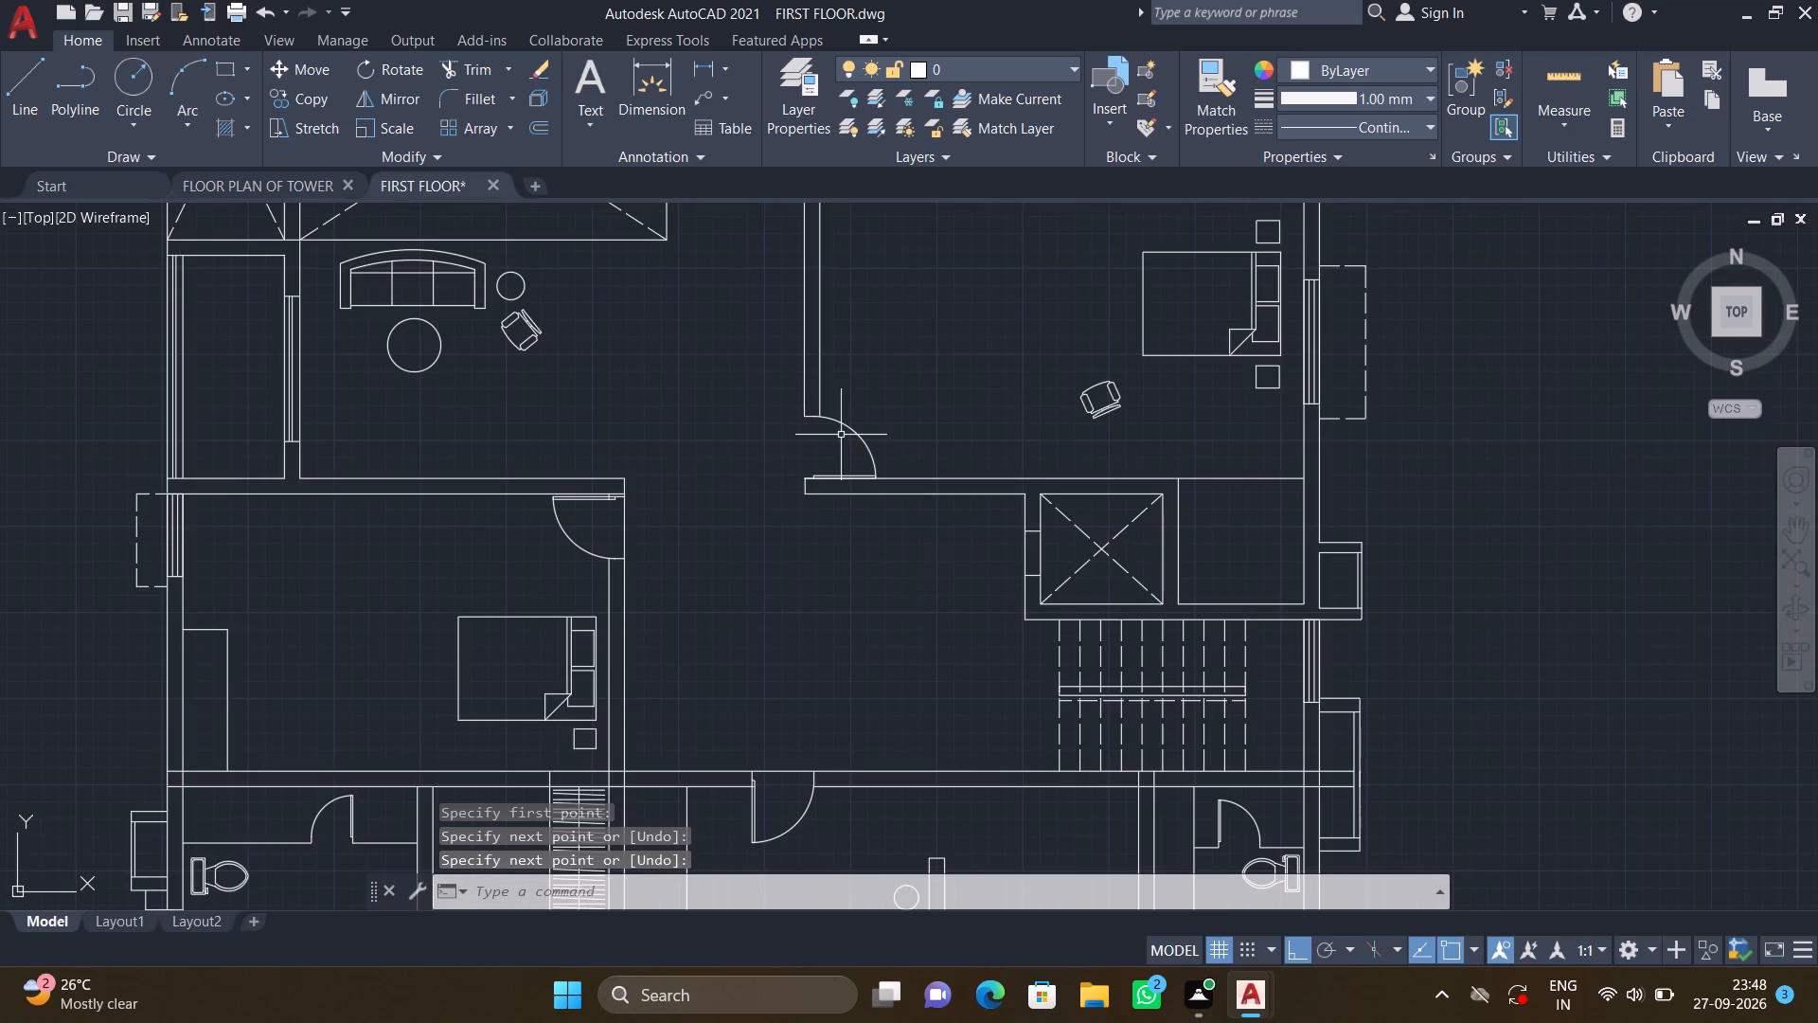
pyautogui.moveTo(895, 678); pyautogui.dragTo(809, 416, button='middle')
pyautogui.moveTo(885, 601); pyautogui.dragTo(882, 594, button='middle')
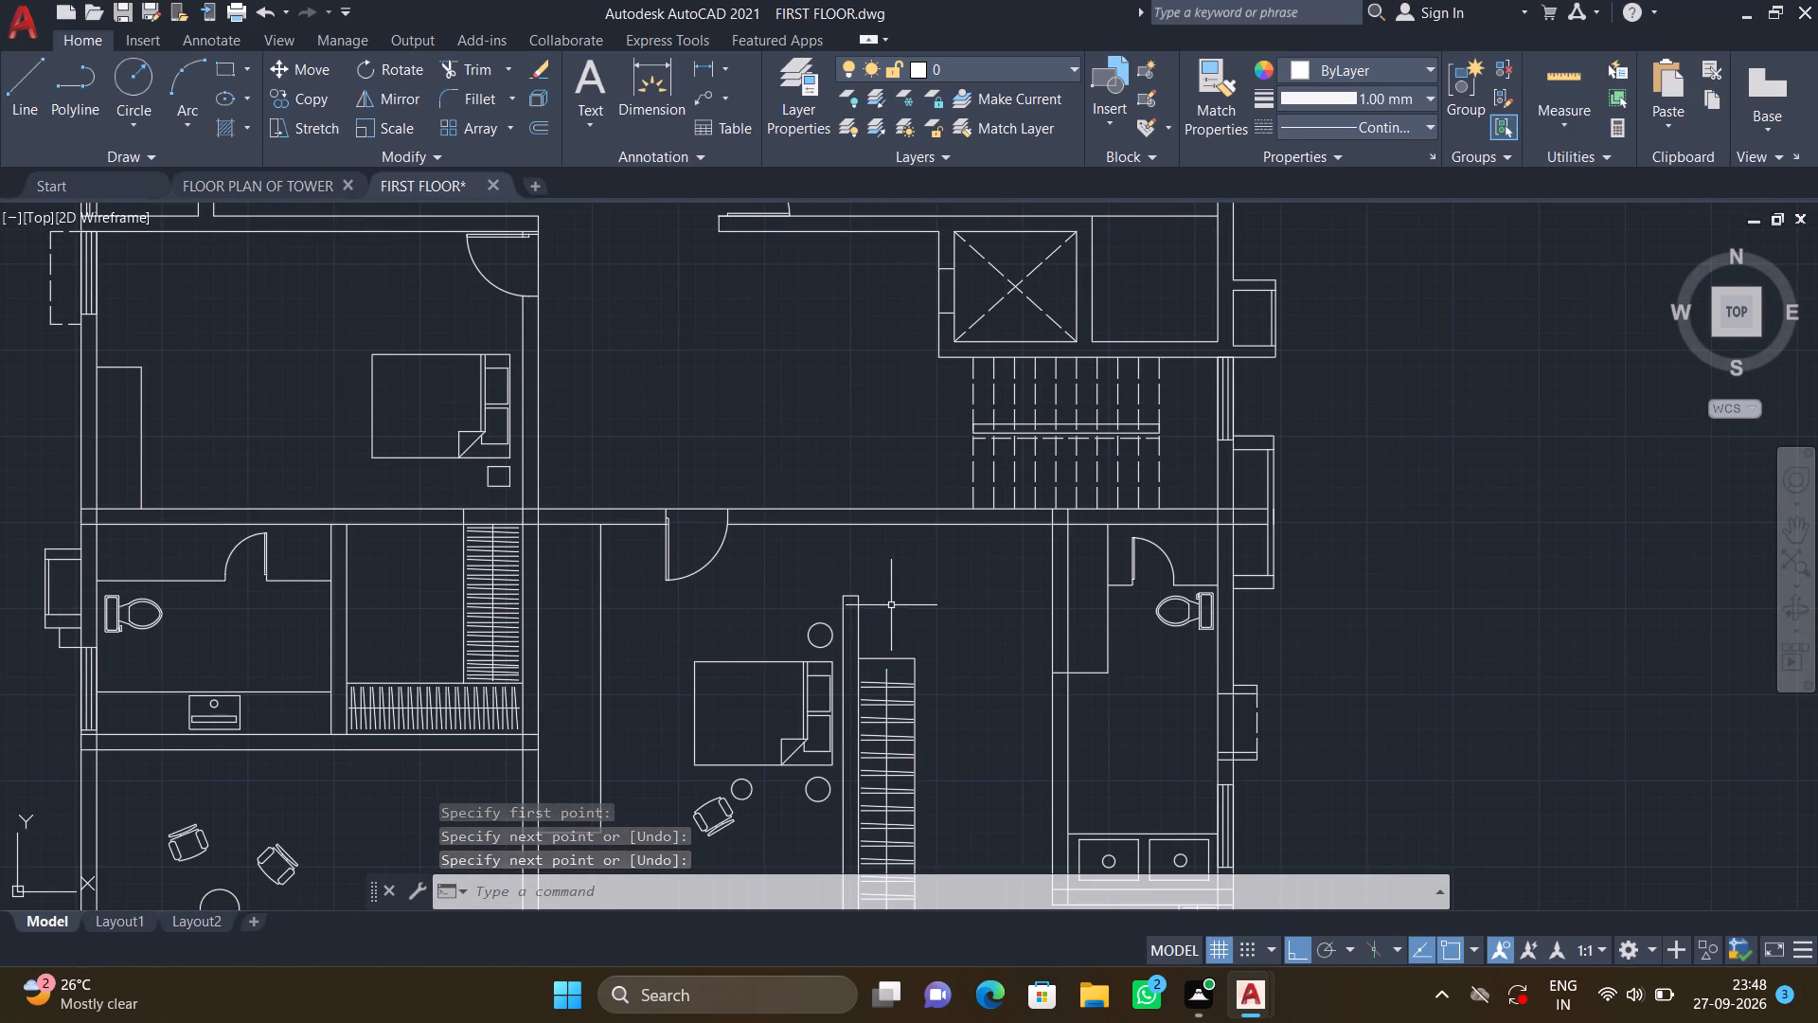
pyautogui.moveTo(882, 594); pyautogui.dragTo(851, 444, button='middle')
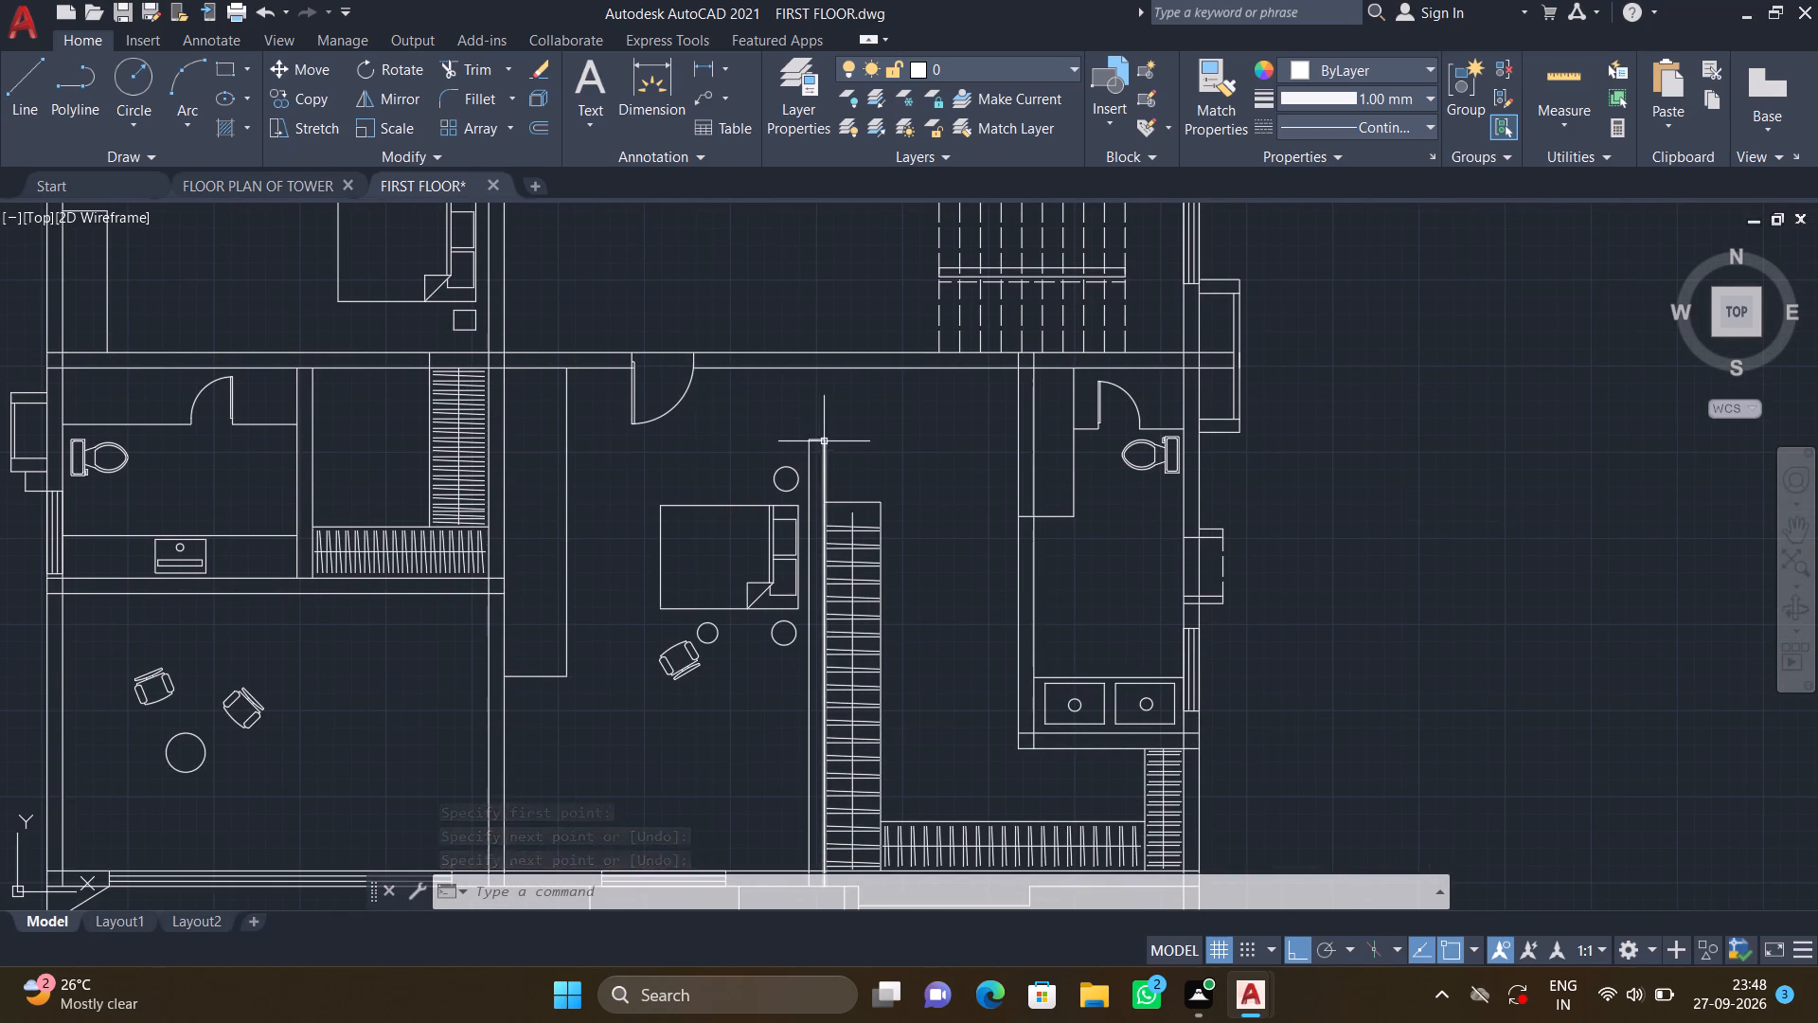
pyautogui.moveTo(823, 440); pyautogui.dragTo(764, 422, button='middle')
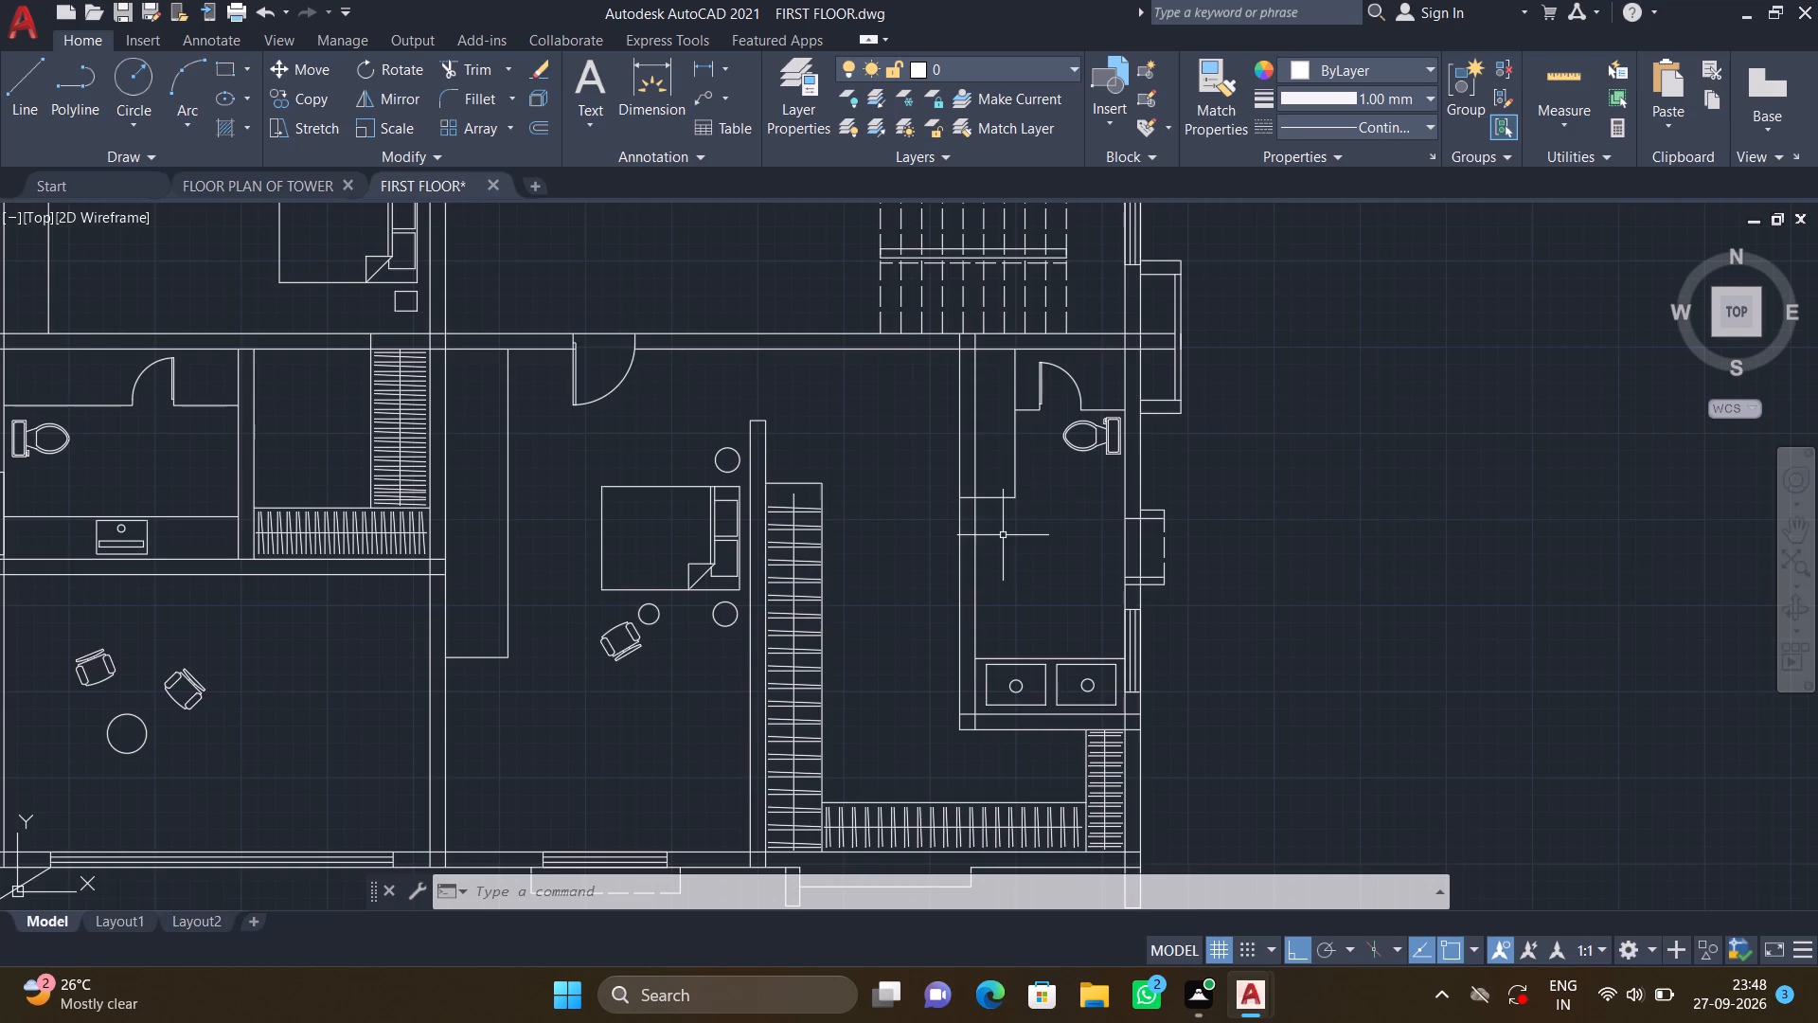
pyautogui.scroll(2, 1001, 534)
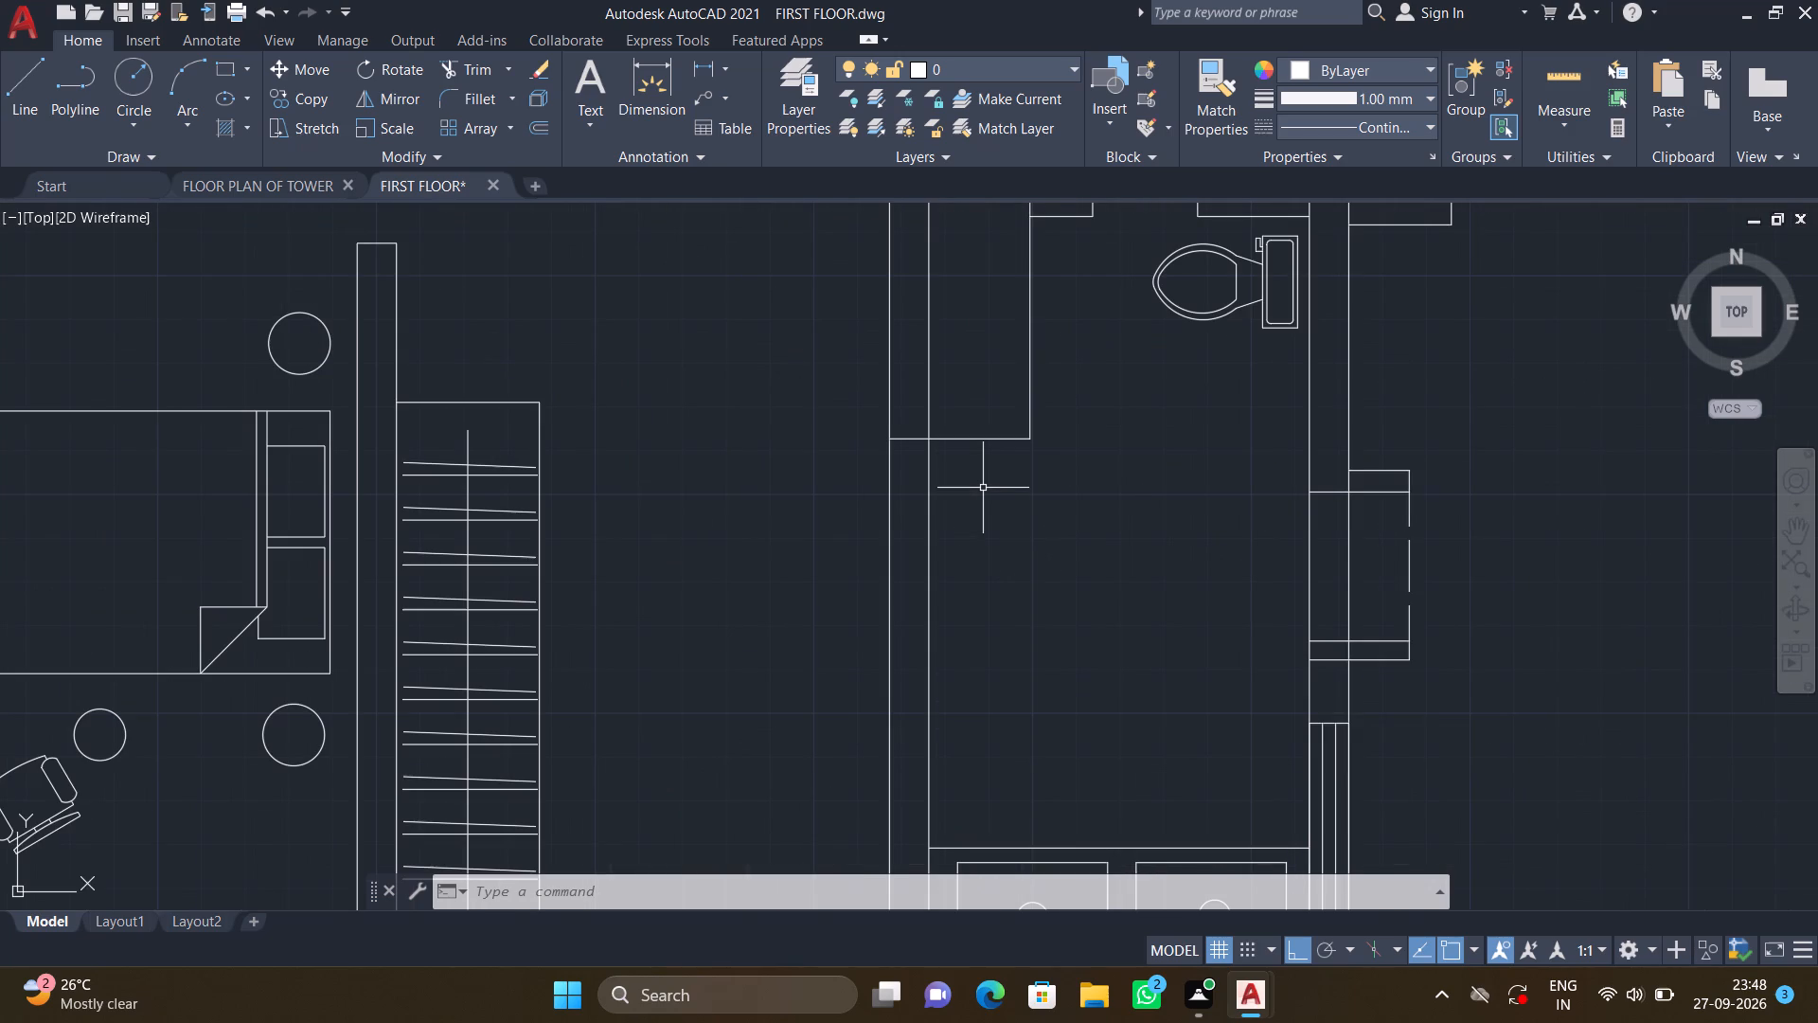
pyautogui.write('tr')
pyautogui.press('Return')
pyautogui.click(918, 434)
pyautogui.click(916, 458)
# Trim the overlapping inner wall lines at the bathroom's southwest corner, beside the double washbasin counter.
pyautogui.scroll(-2, 1118, 544)
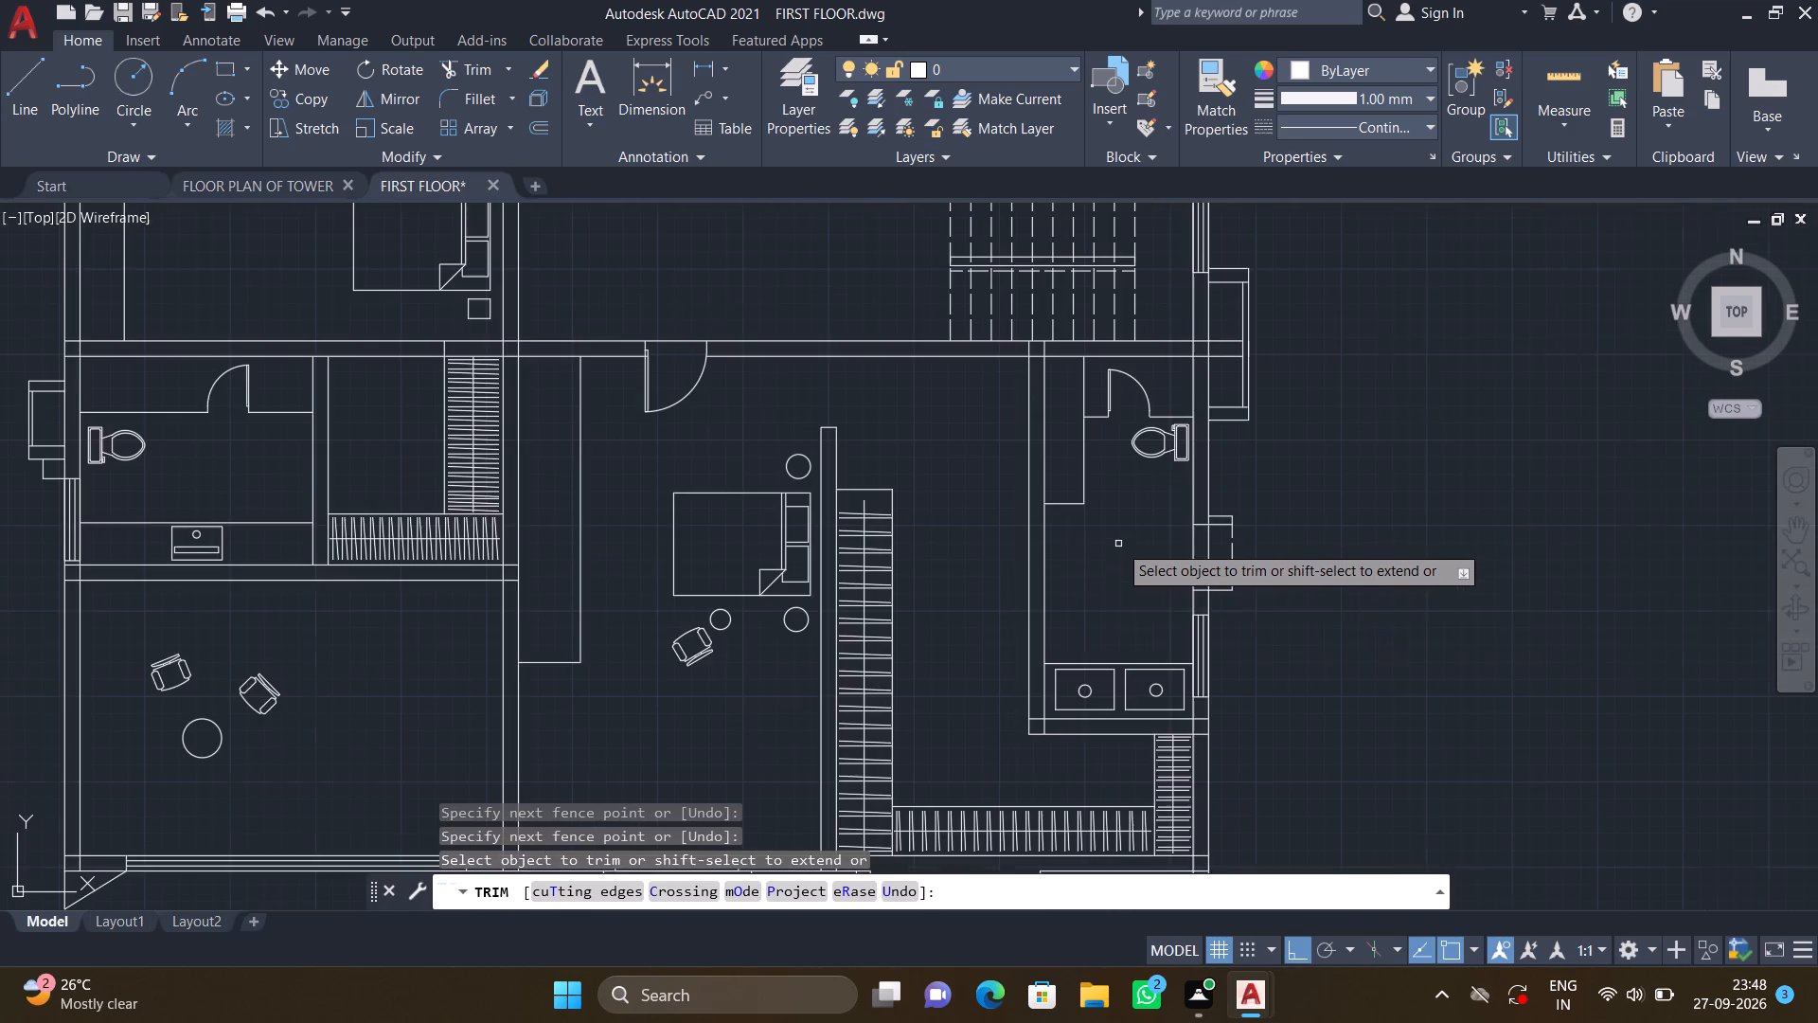
pyautogui.moveTo(1099, 588); pyautogui.dragTo(1021, 468, button='middle')
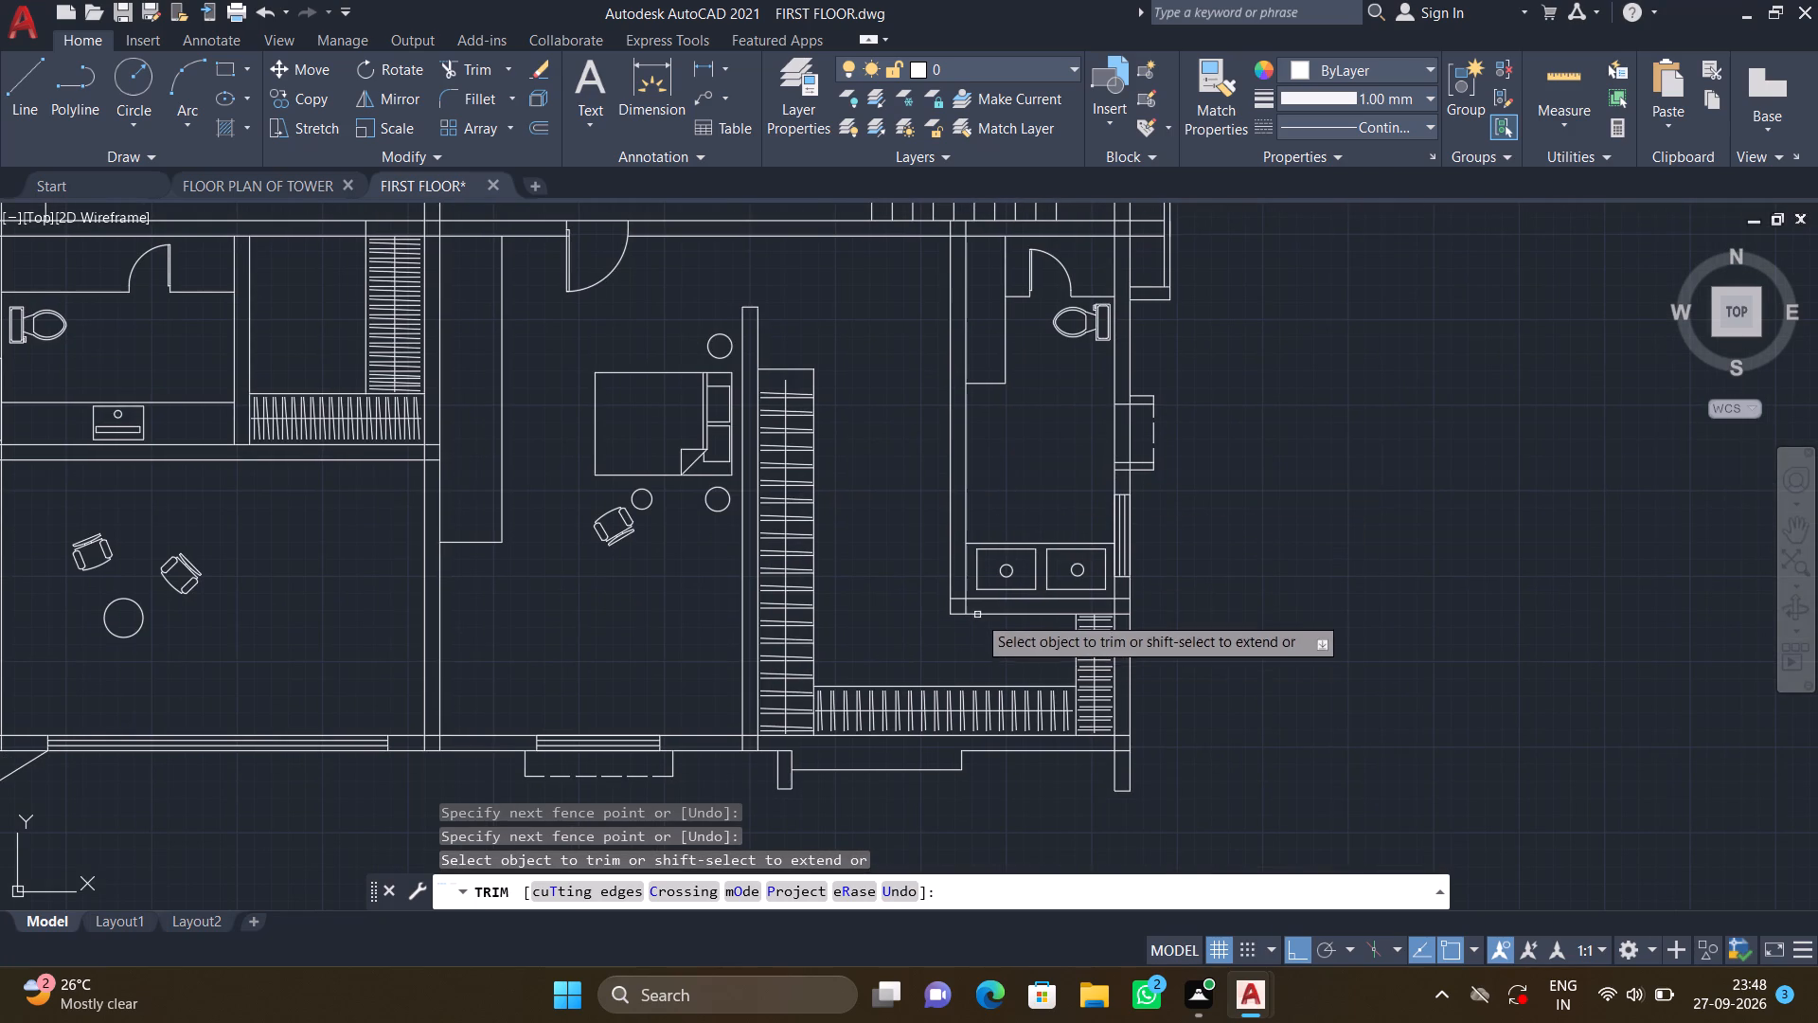
pyautogui.scroll(2, 961, 596)
pyautogui.moveTo(946, 579); pyautogui.dragTo(948, 582)
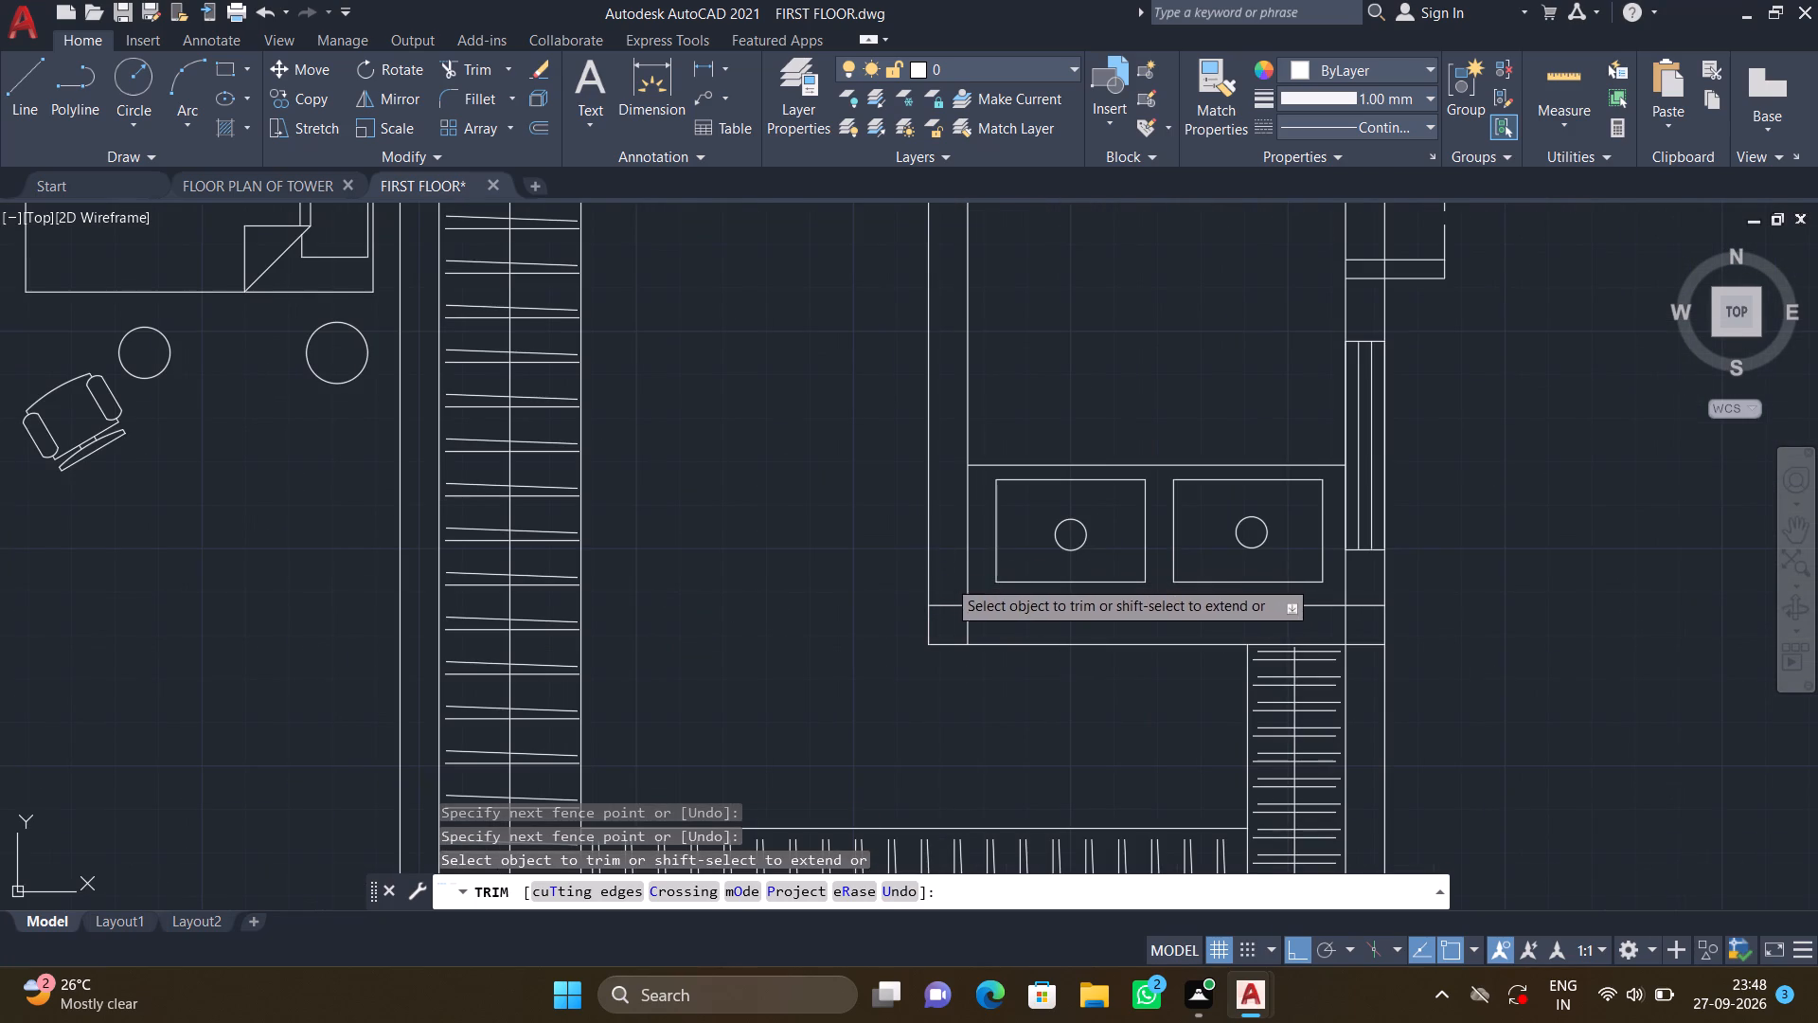
pyautogui.moveTo(948, 582); pyautogui.dragTo(955, 611)
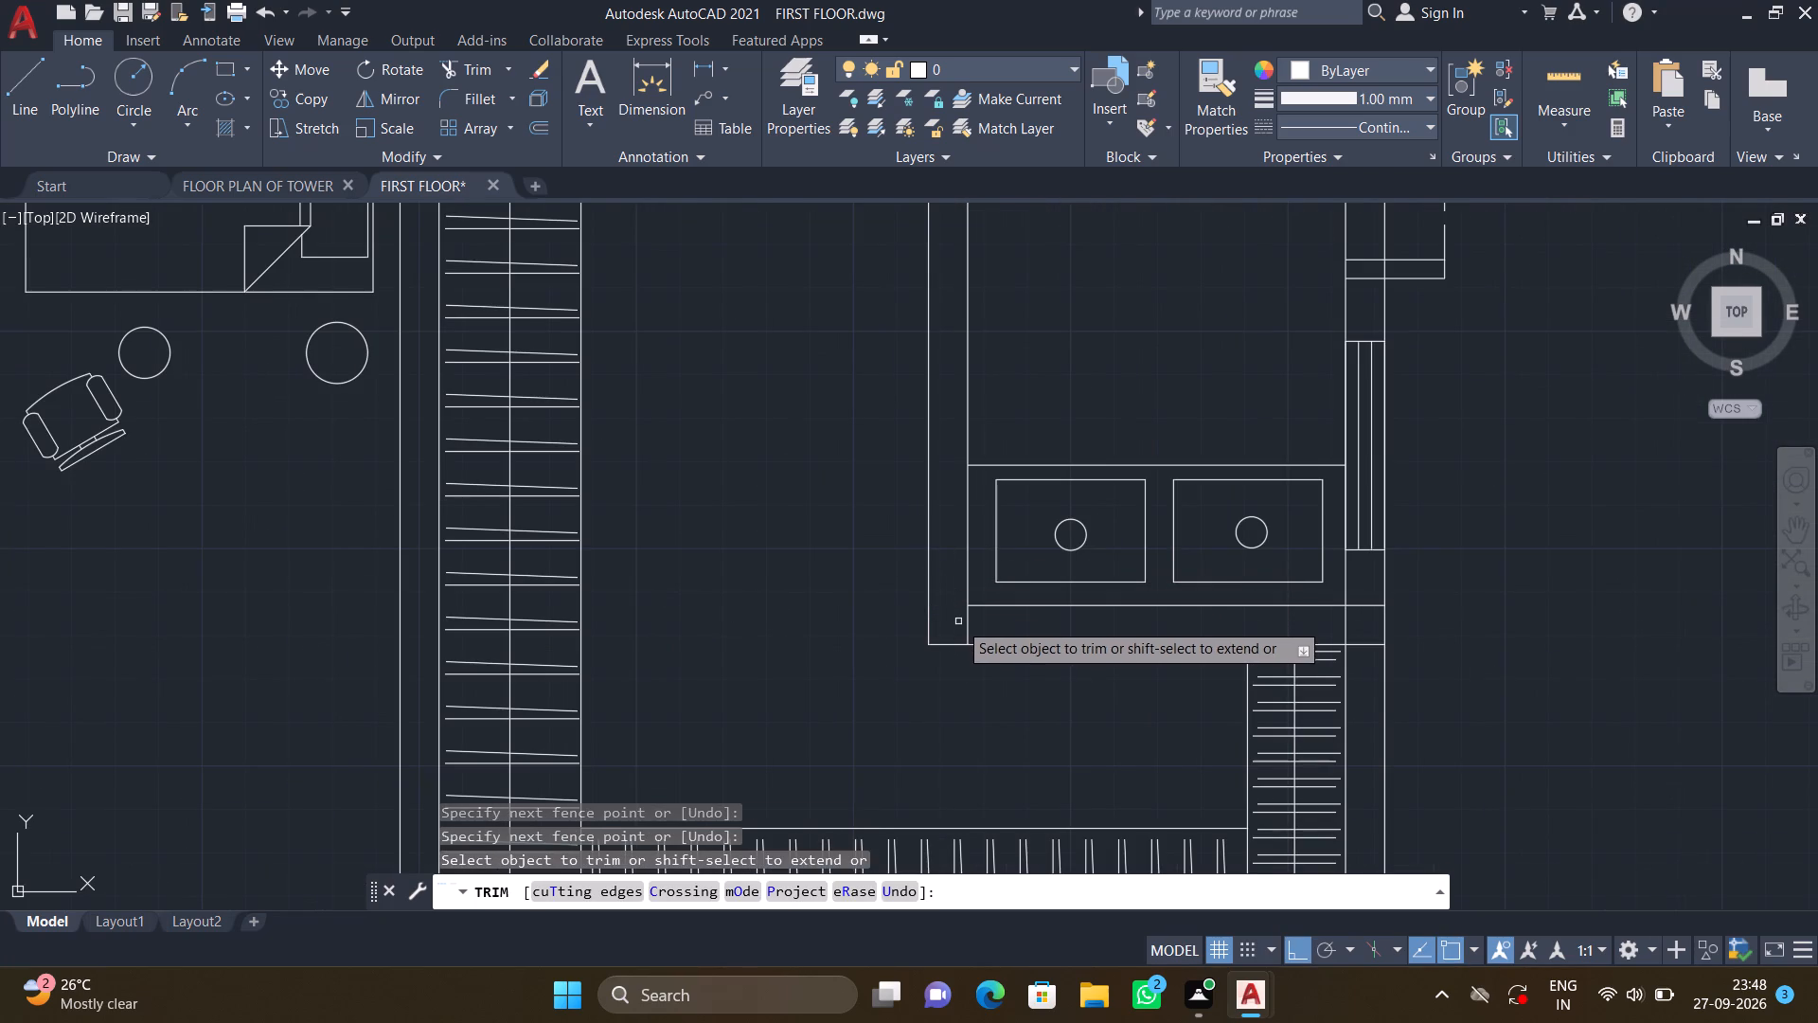
pyautogui.moveTo(962, 626); pyautogui.dragTo(991, 628)
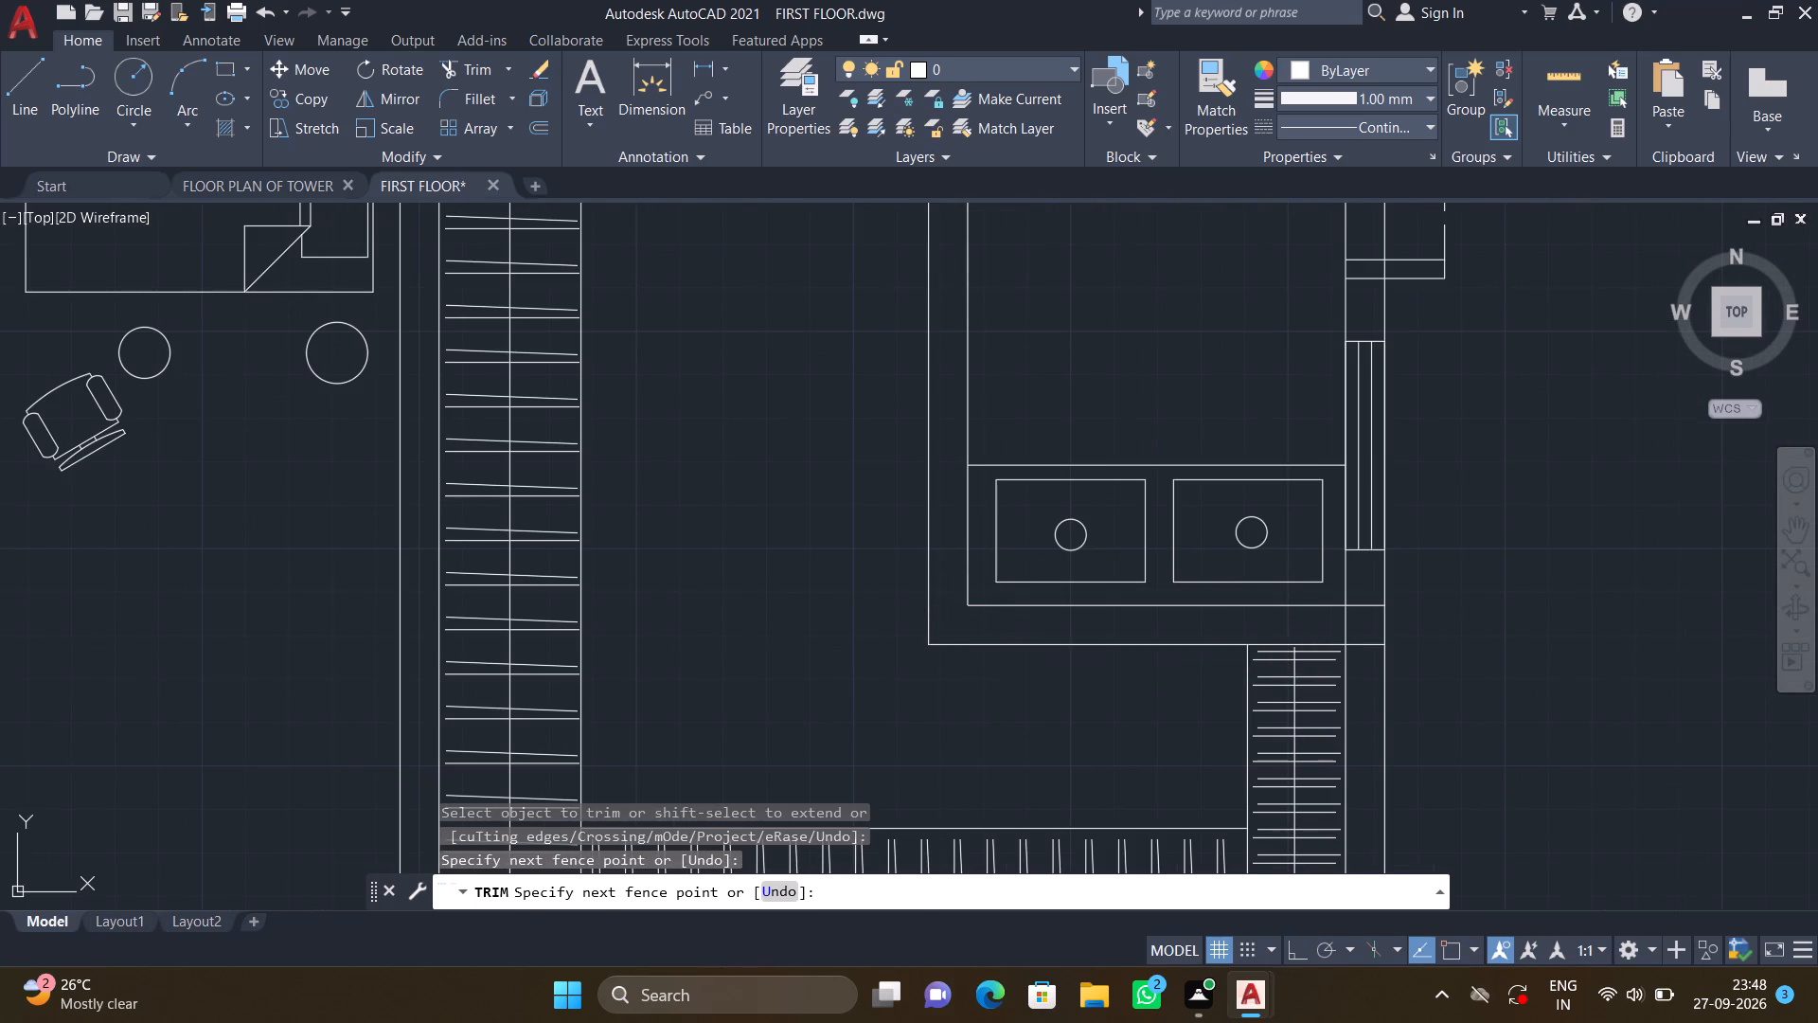
pyautogui.press('Return')
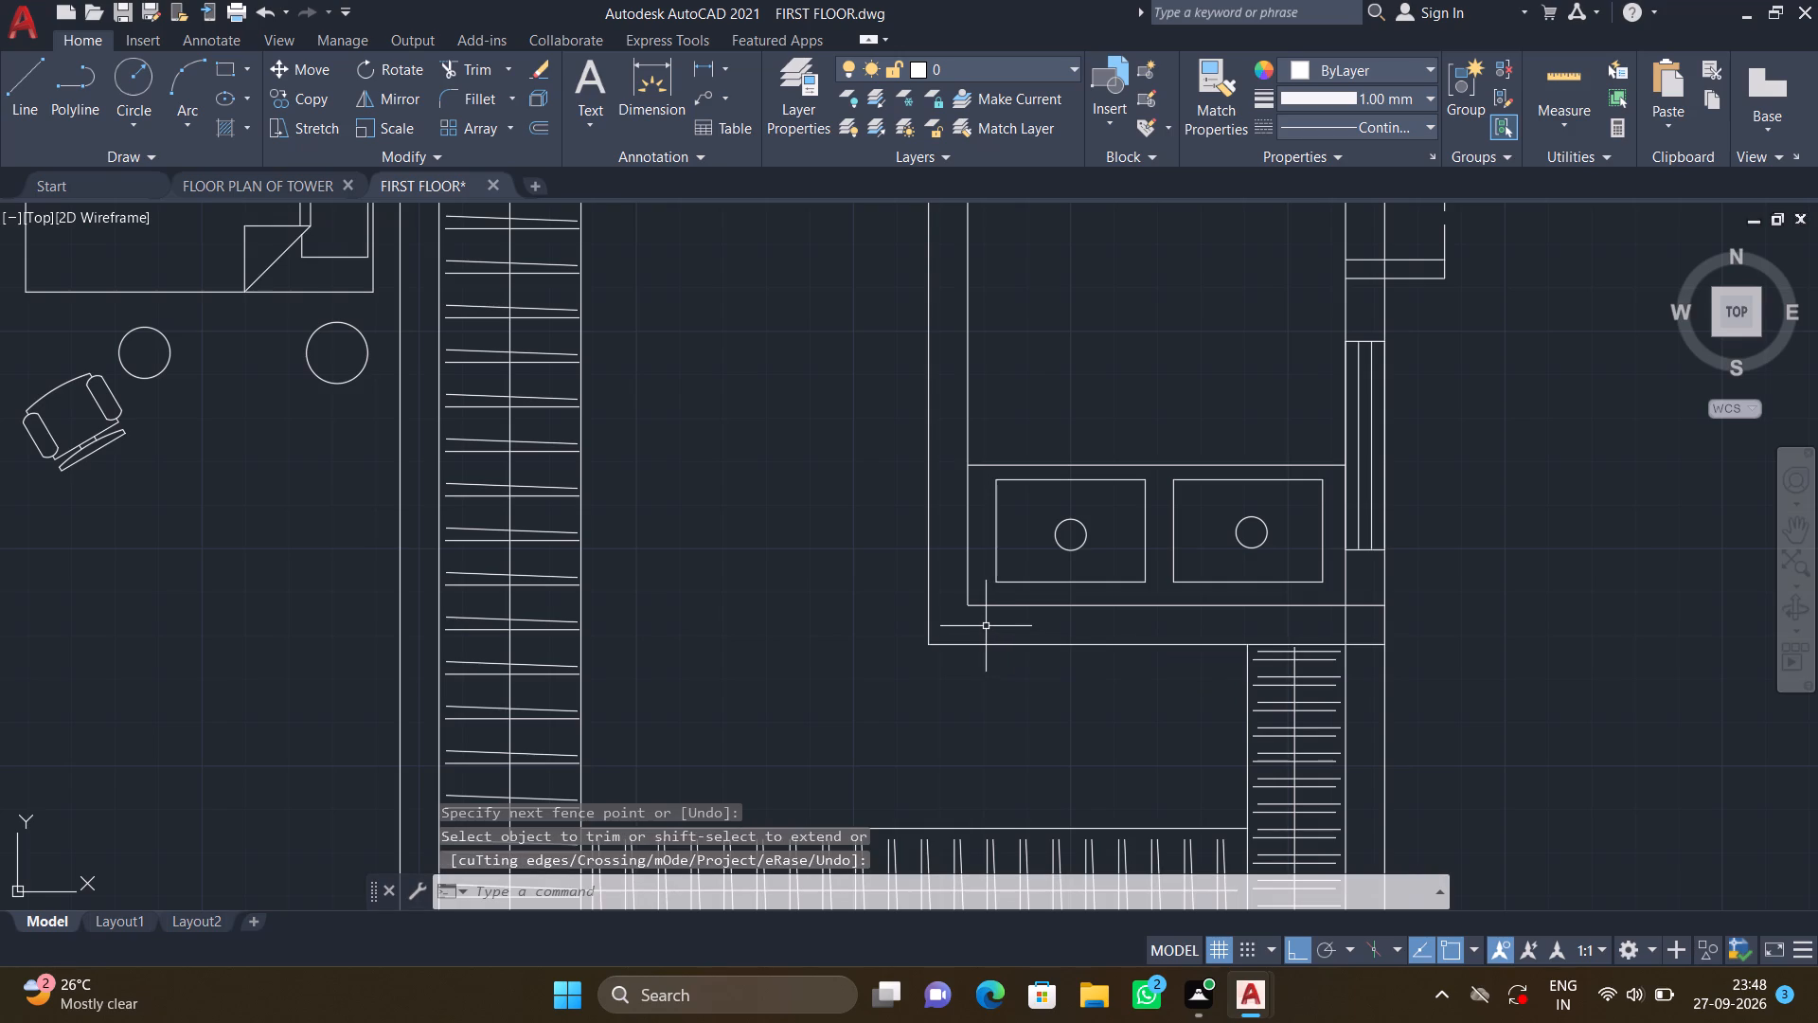
# Draw a short horizontal line across the thickness of the bathroom's west wall, just above the double washbasin counter.
pyautogui.press('l')
pyautogui.press('Return')
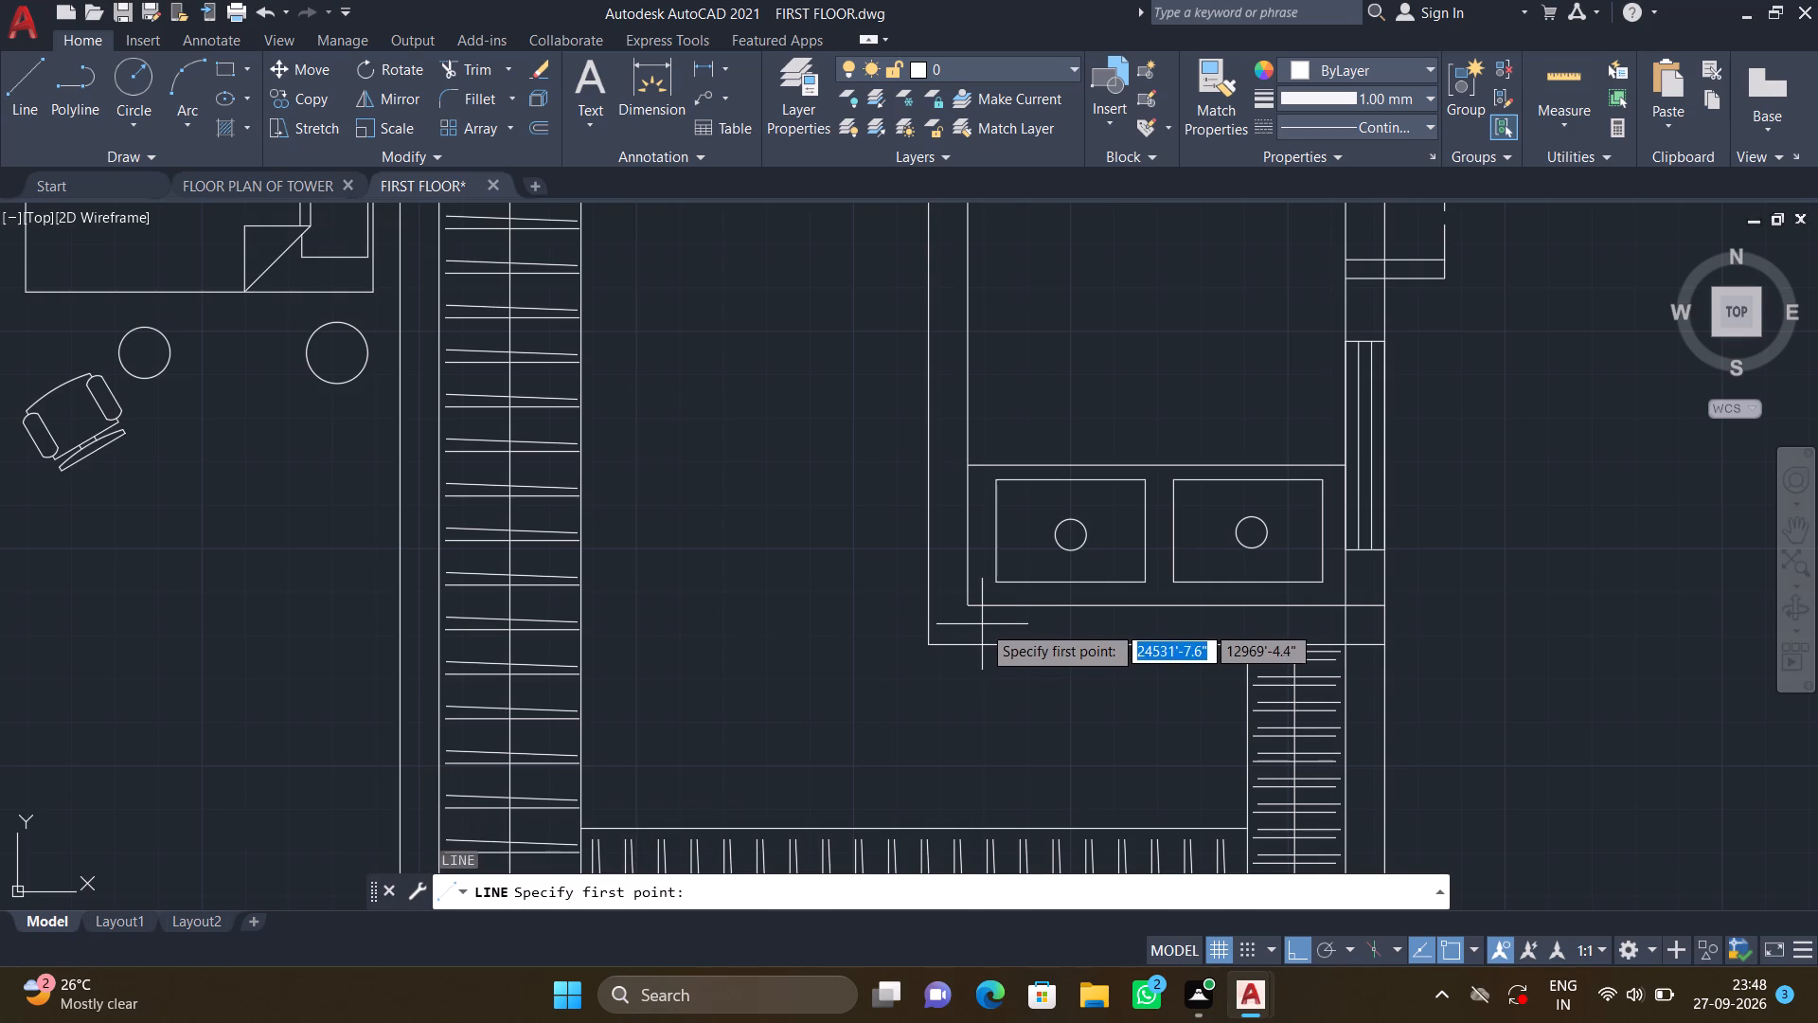
pyautogui.scroll(2, 961, 422)
pyautogui.click(969, 440)
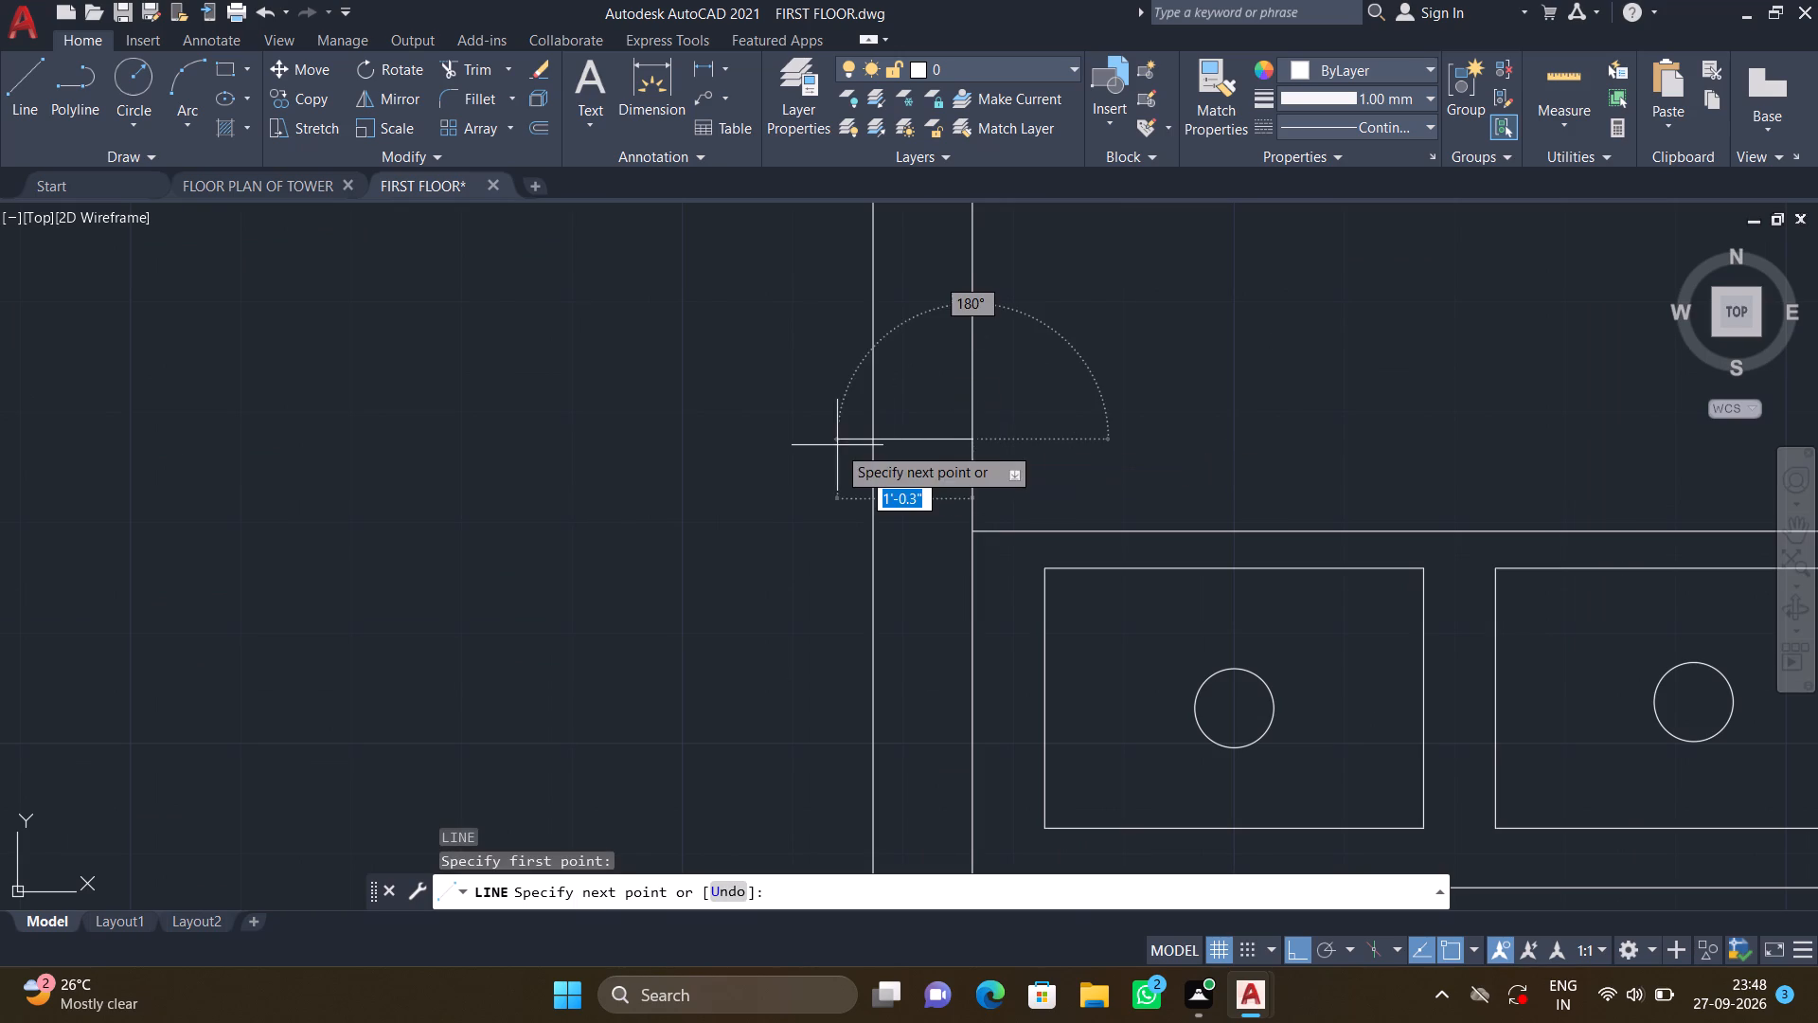
pyautogui.click(877, 443)
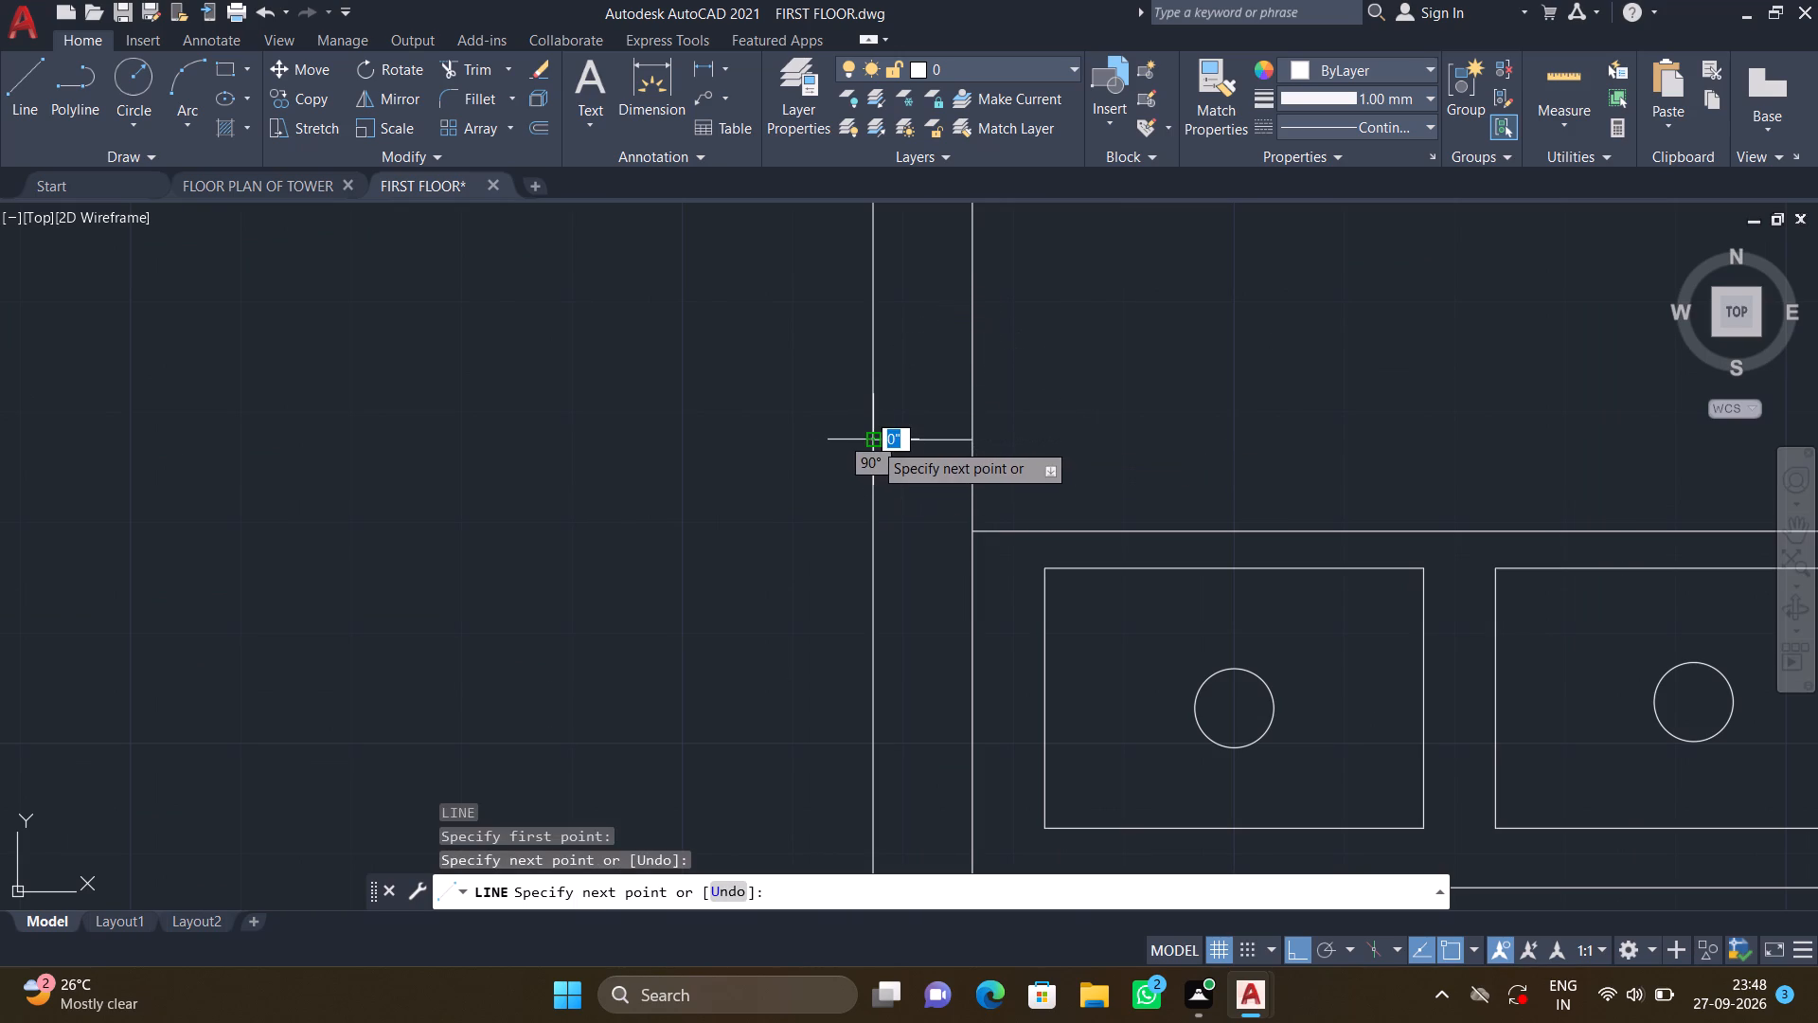
pyautogui.press('Return')
# Draw a second short horizontal line across the bathroom's west wall, farther north, between the first line and the narrow rectangle.
pyautogui.scroll(-1, 863, 432)
pyautogui.moveTo(856, 407); pyautogui.dragTo(788, 458, button='middle')
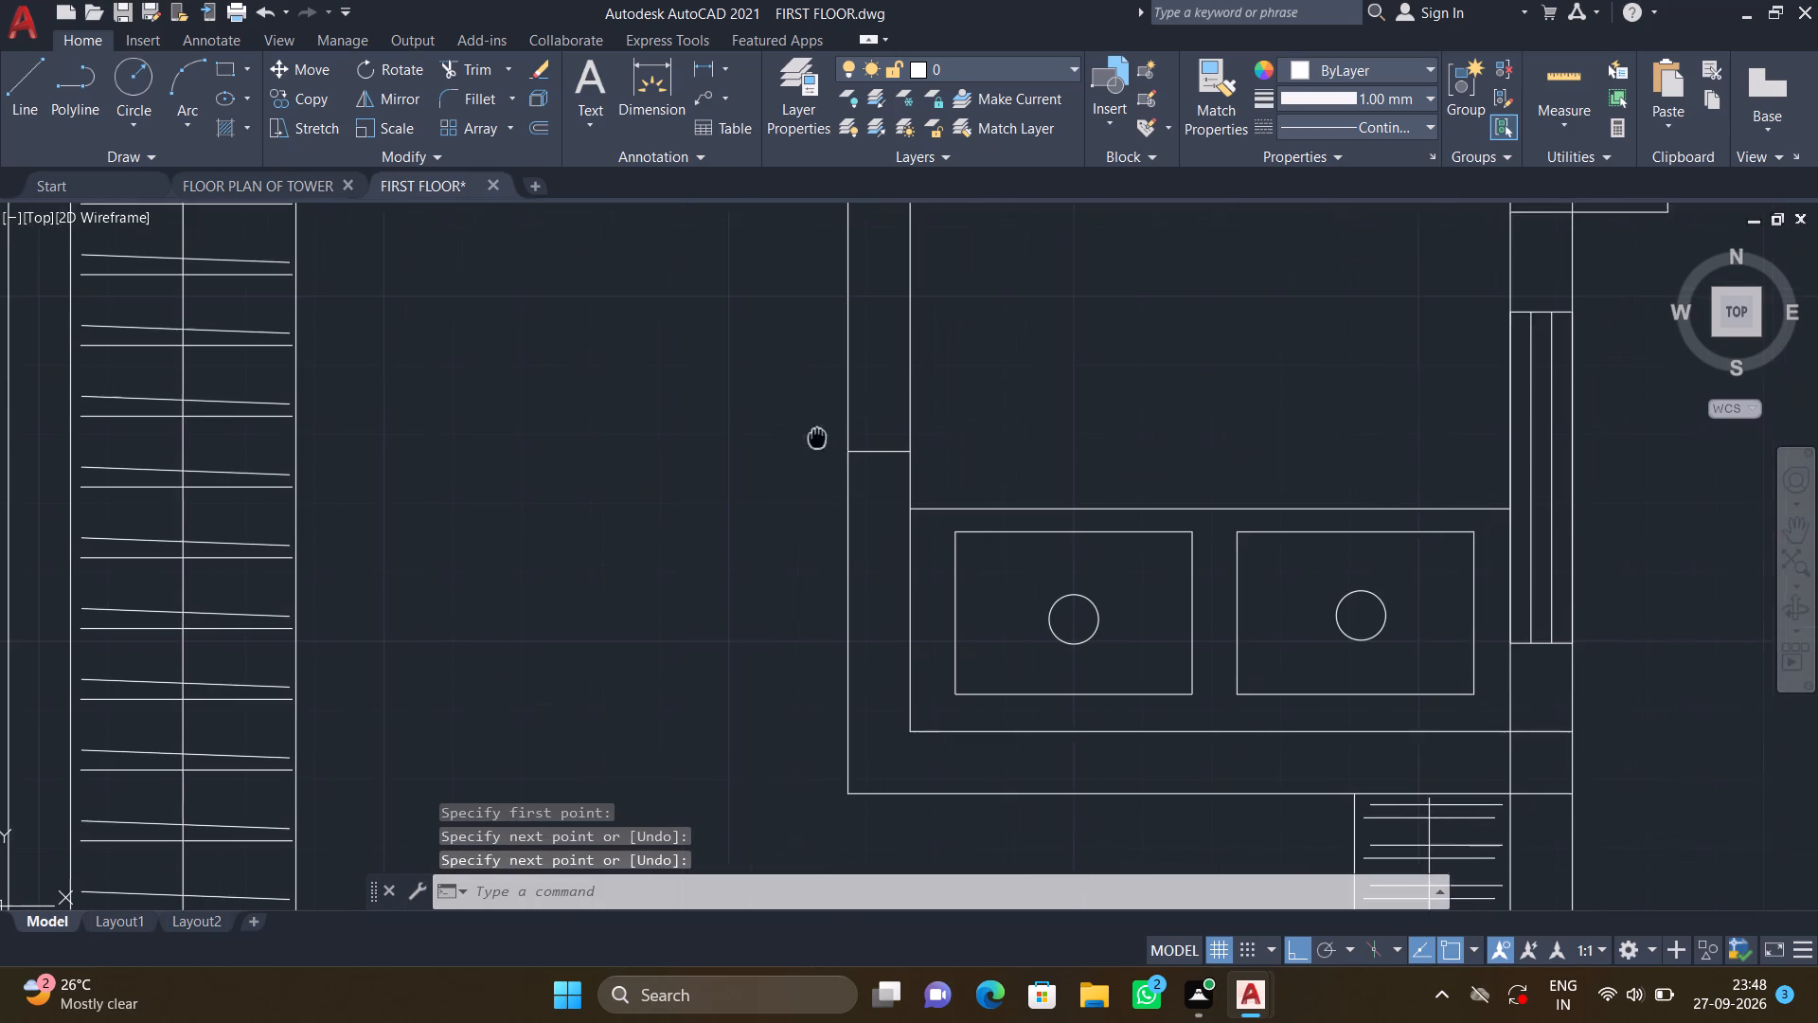
pyautogui.moveTo(788, 458); pyautogui.dragTo(729, 500, button='middle')
pyautogui.scroll(-3, 733, 500)
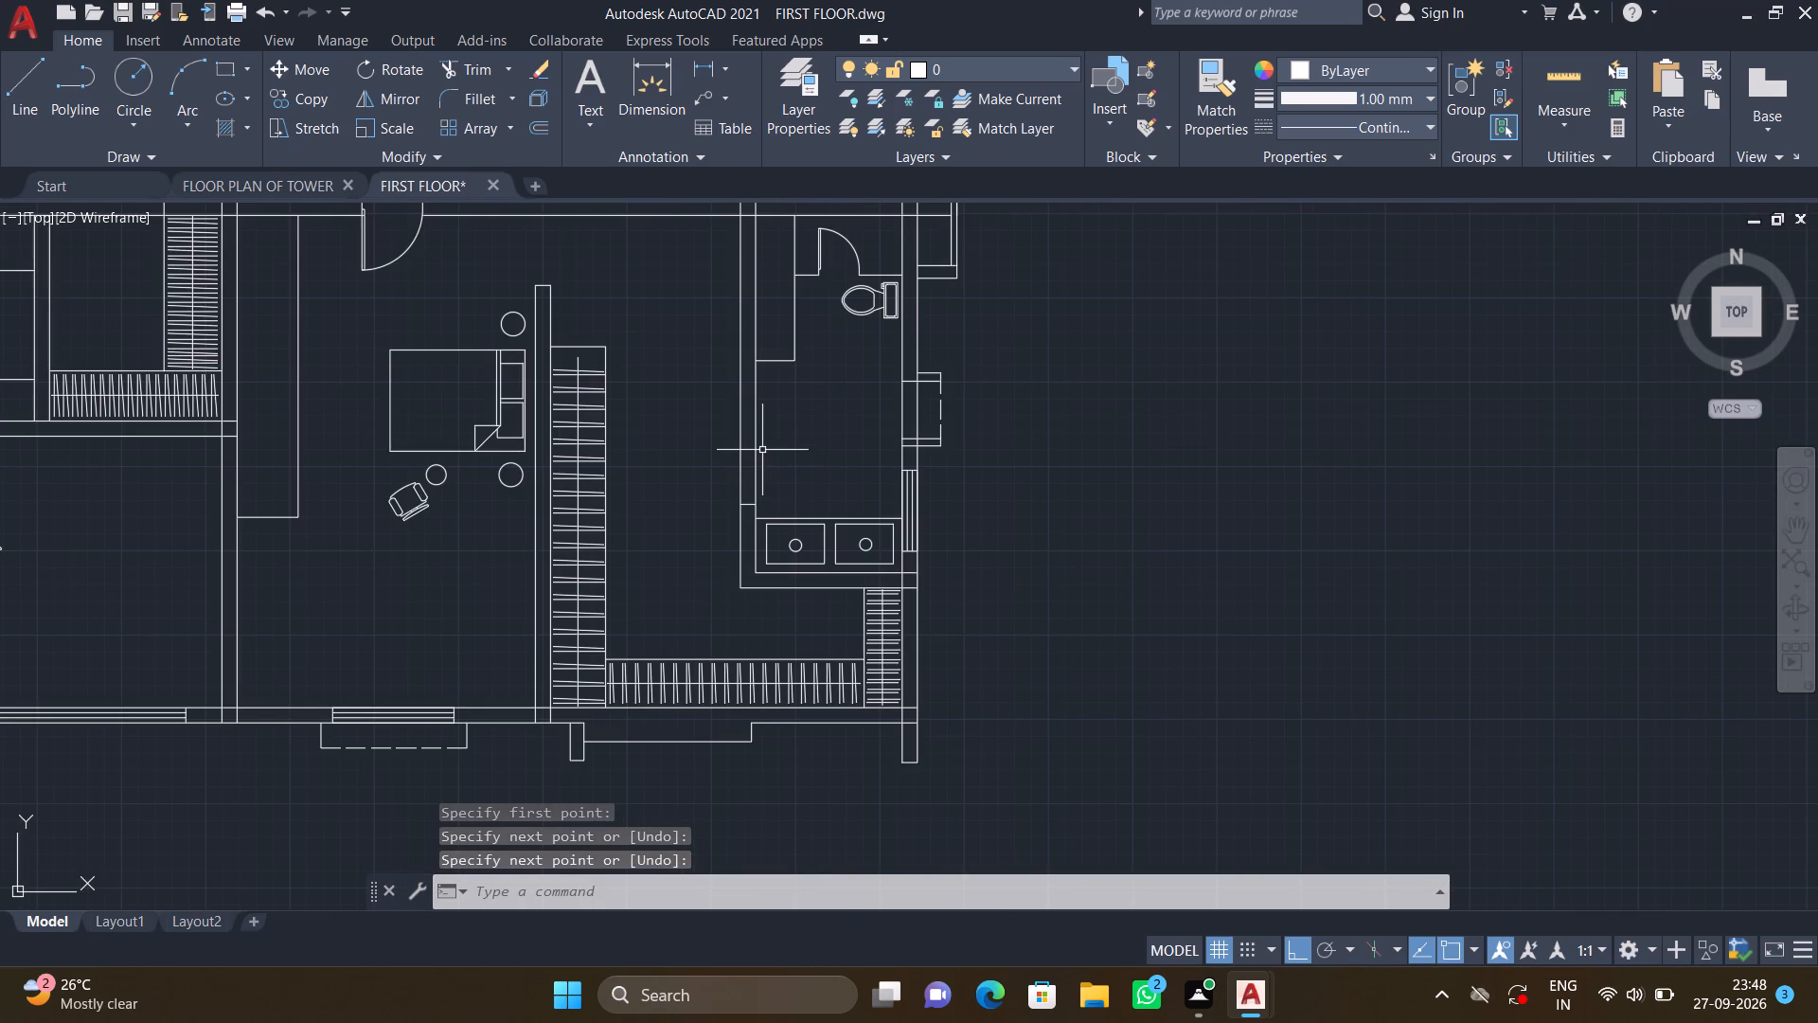
pyautogui.press('l')
pyautogui.press('Return')
pyautogui.scroll(3, 733, 398)
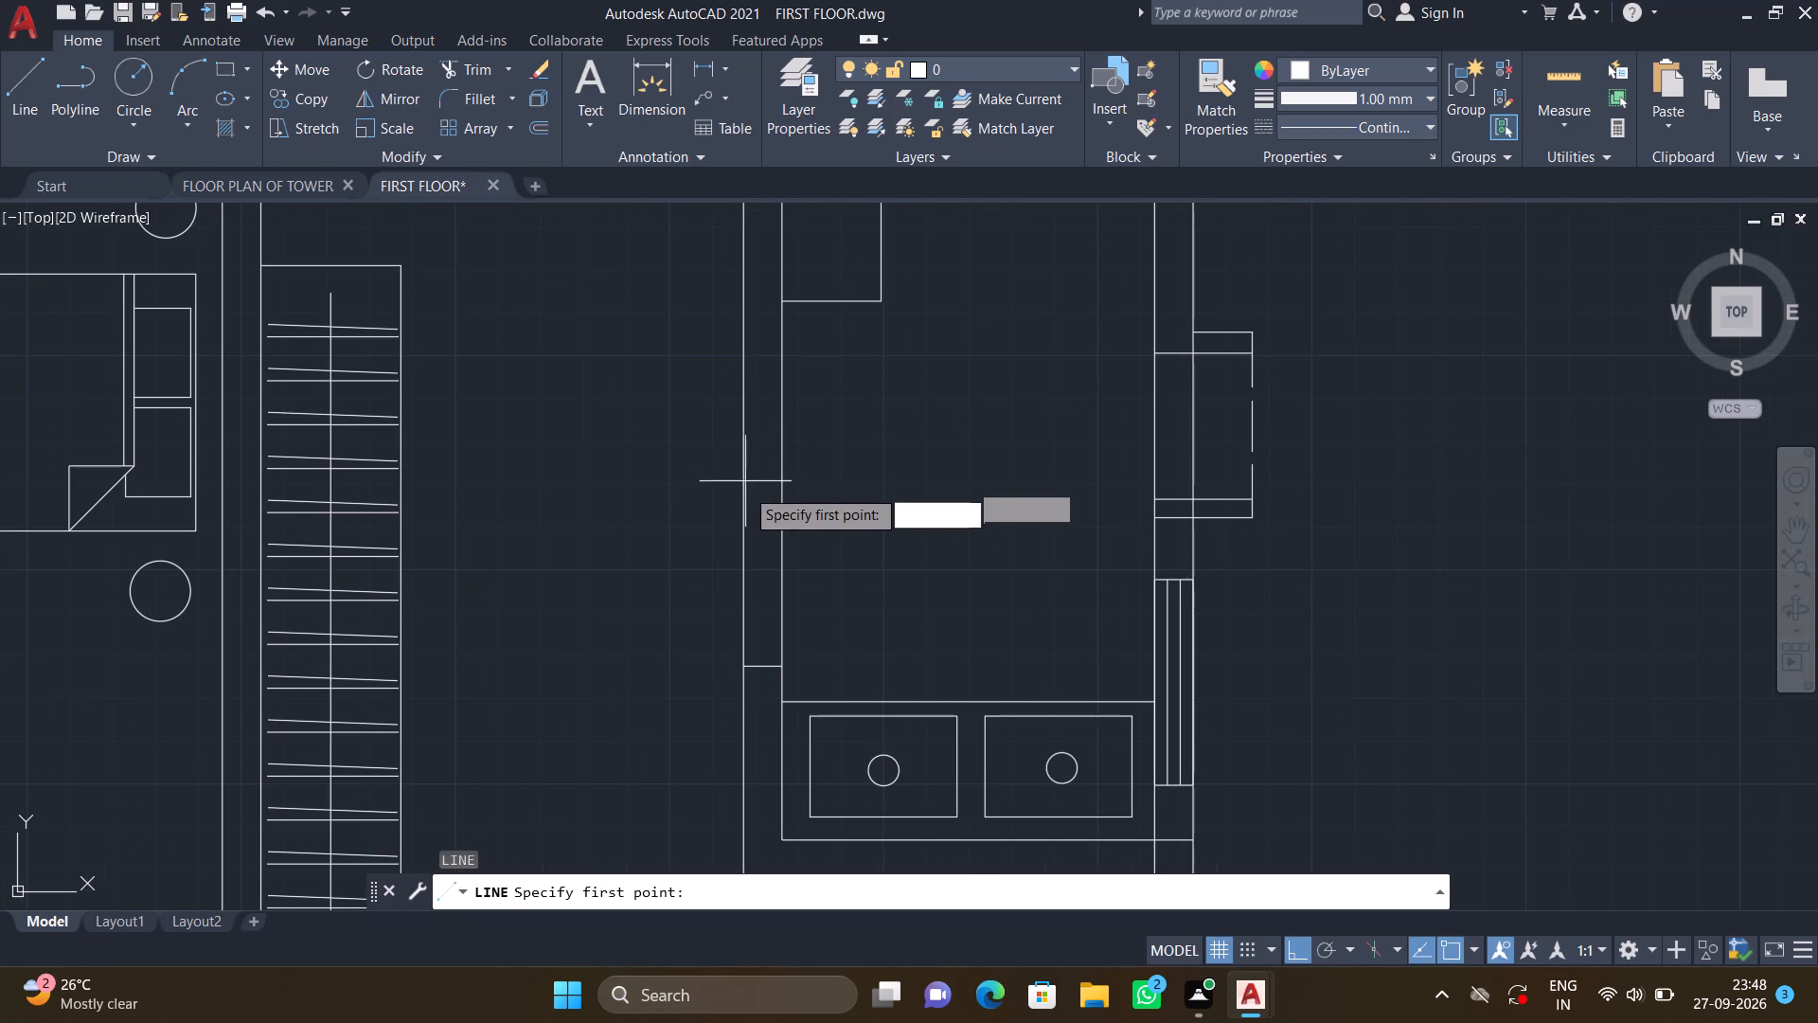
pyautogui.click(743, 509)
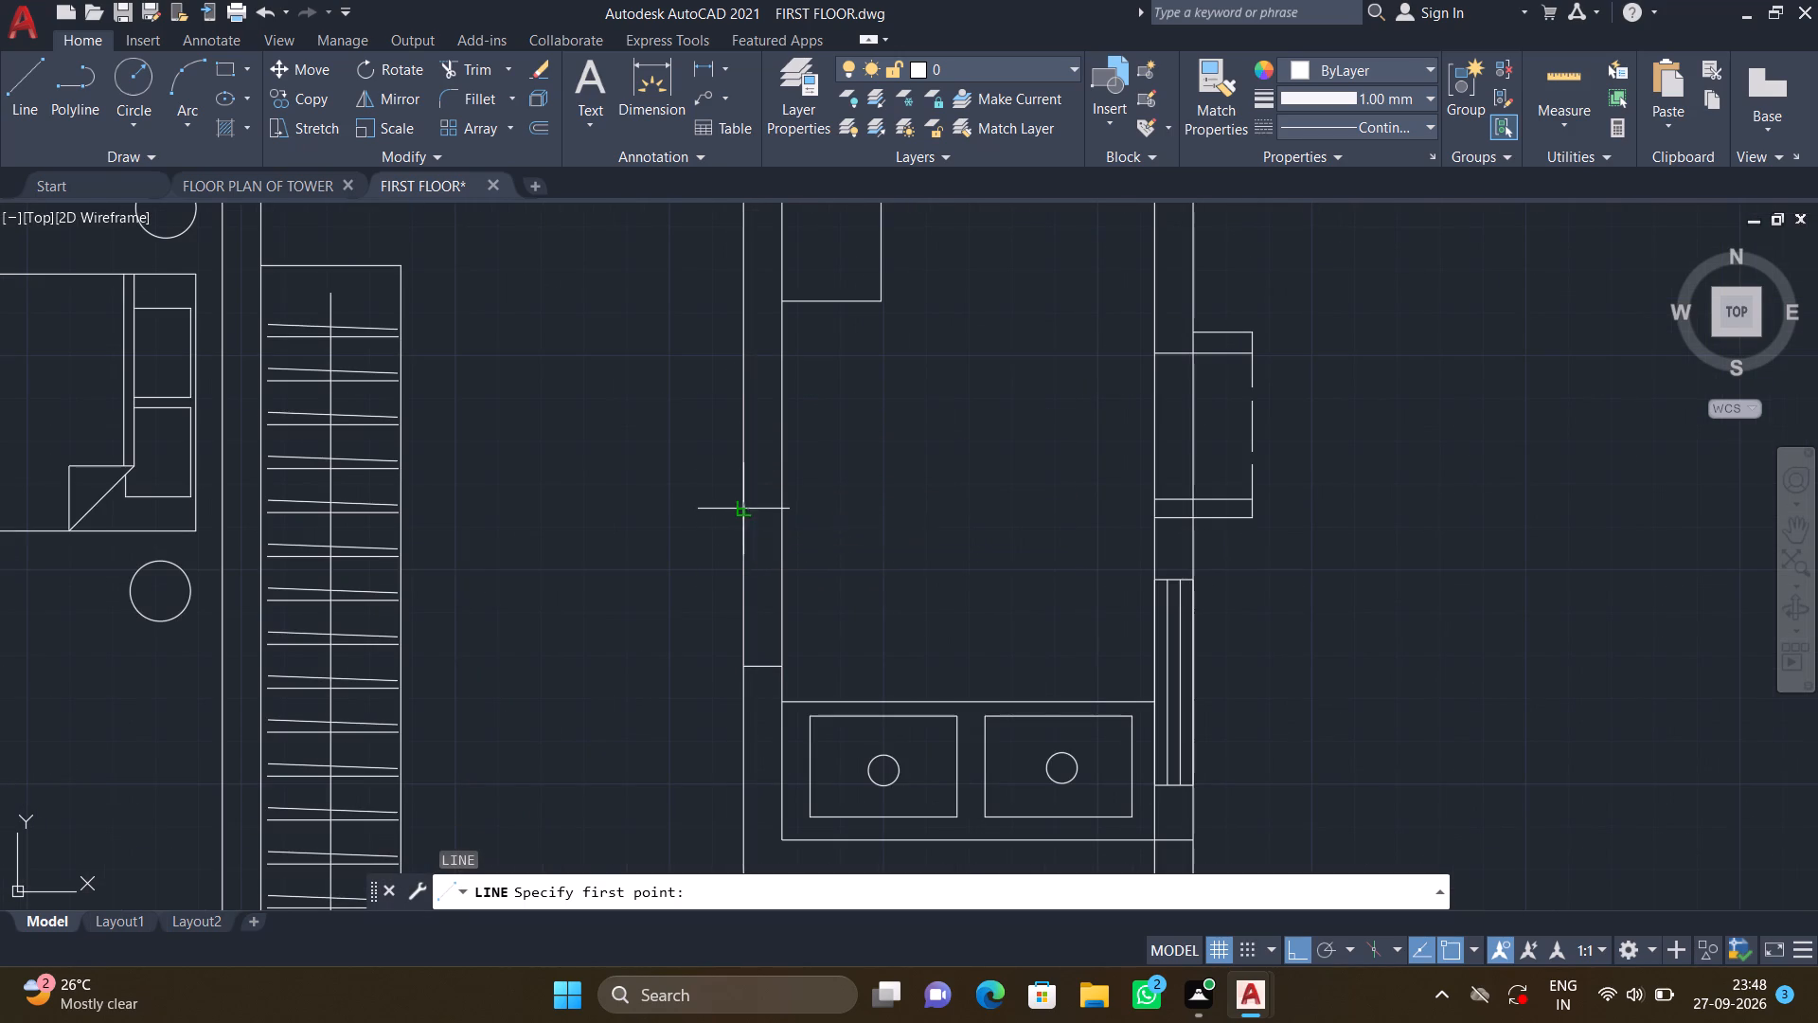
pyautogui.click(781, 508)
pyautogui.press('Return')
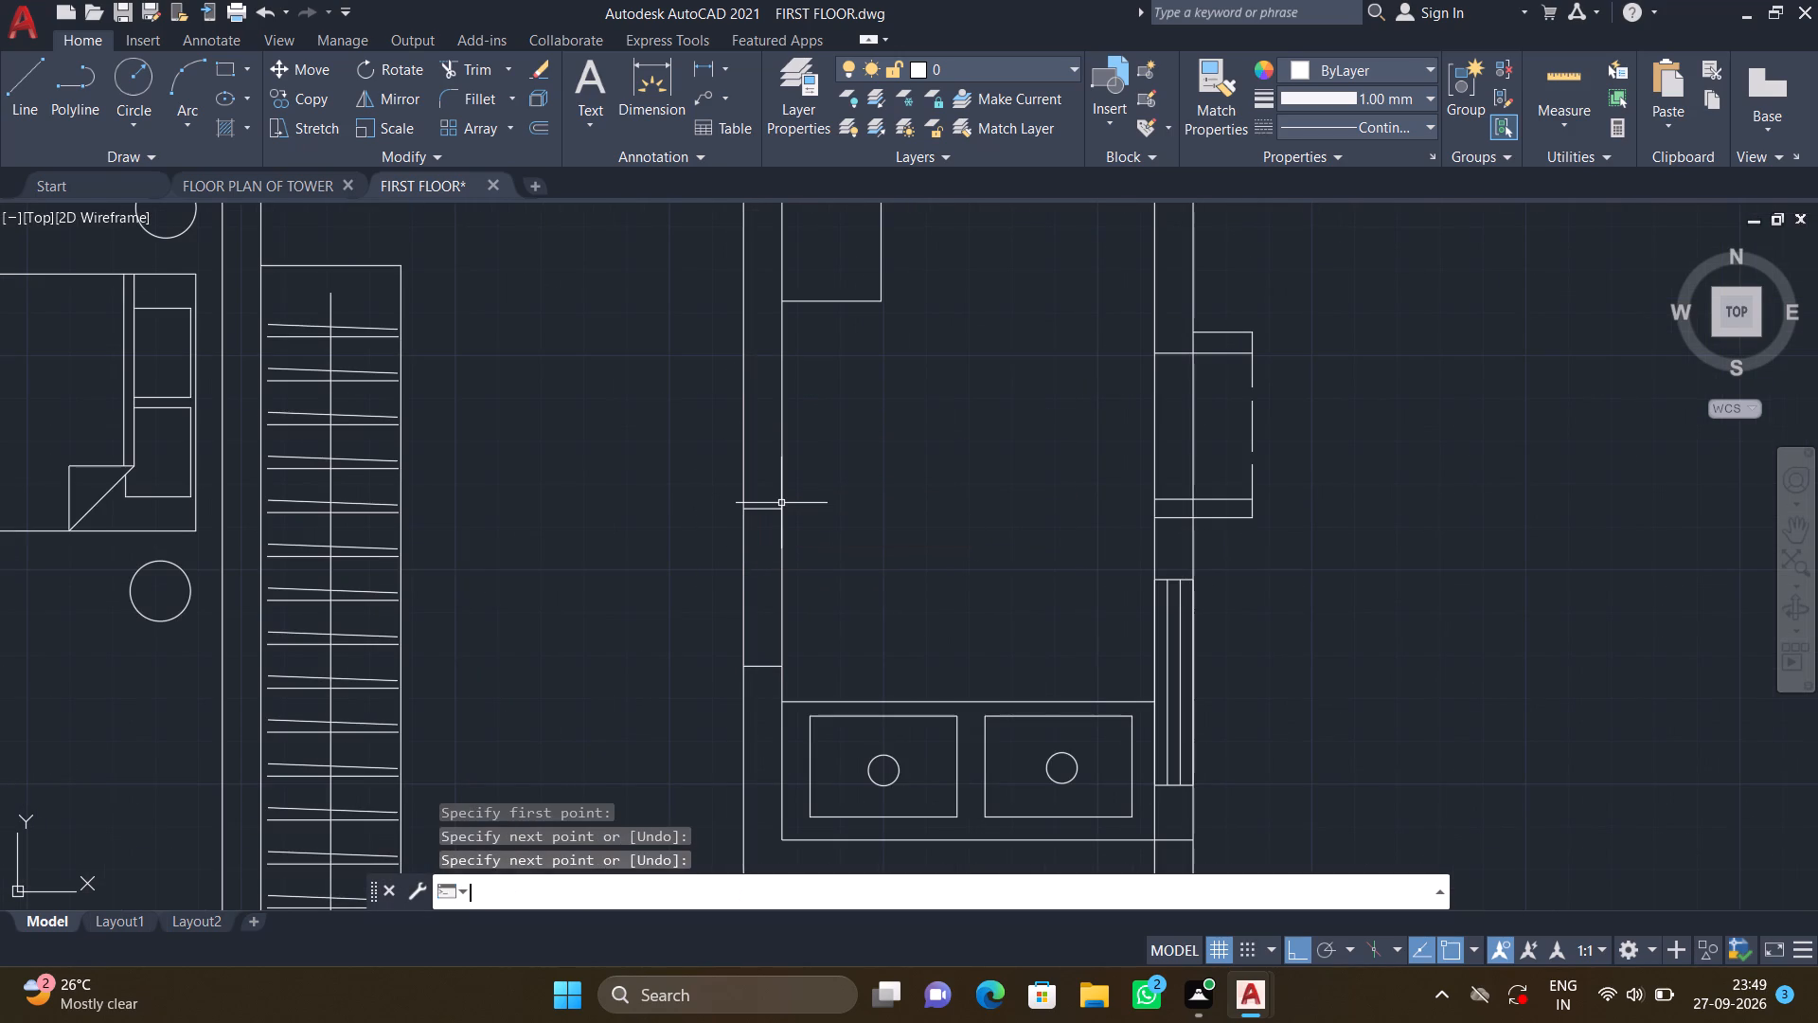
# Trim both lines of the bathroom's west wall between the two short cross lines to open a doorway.
pyautogui.write('tr')
pyautogui.press('Return')
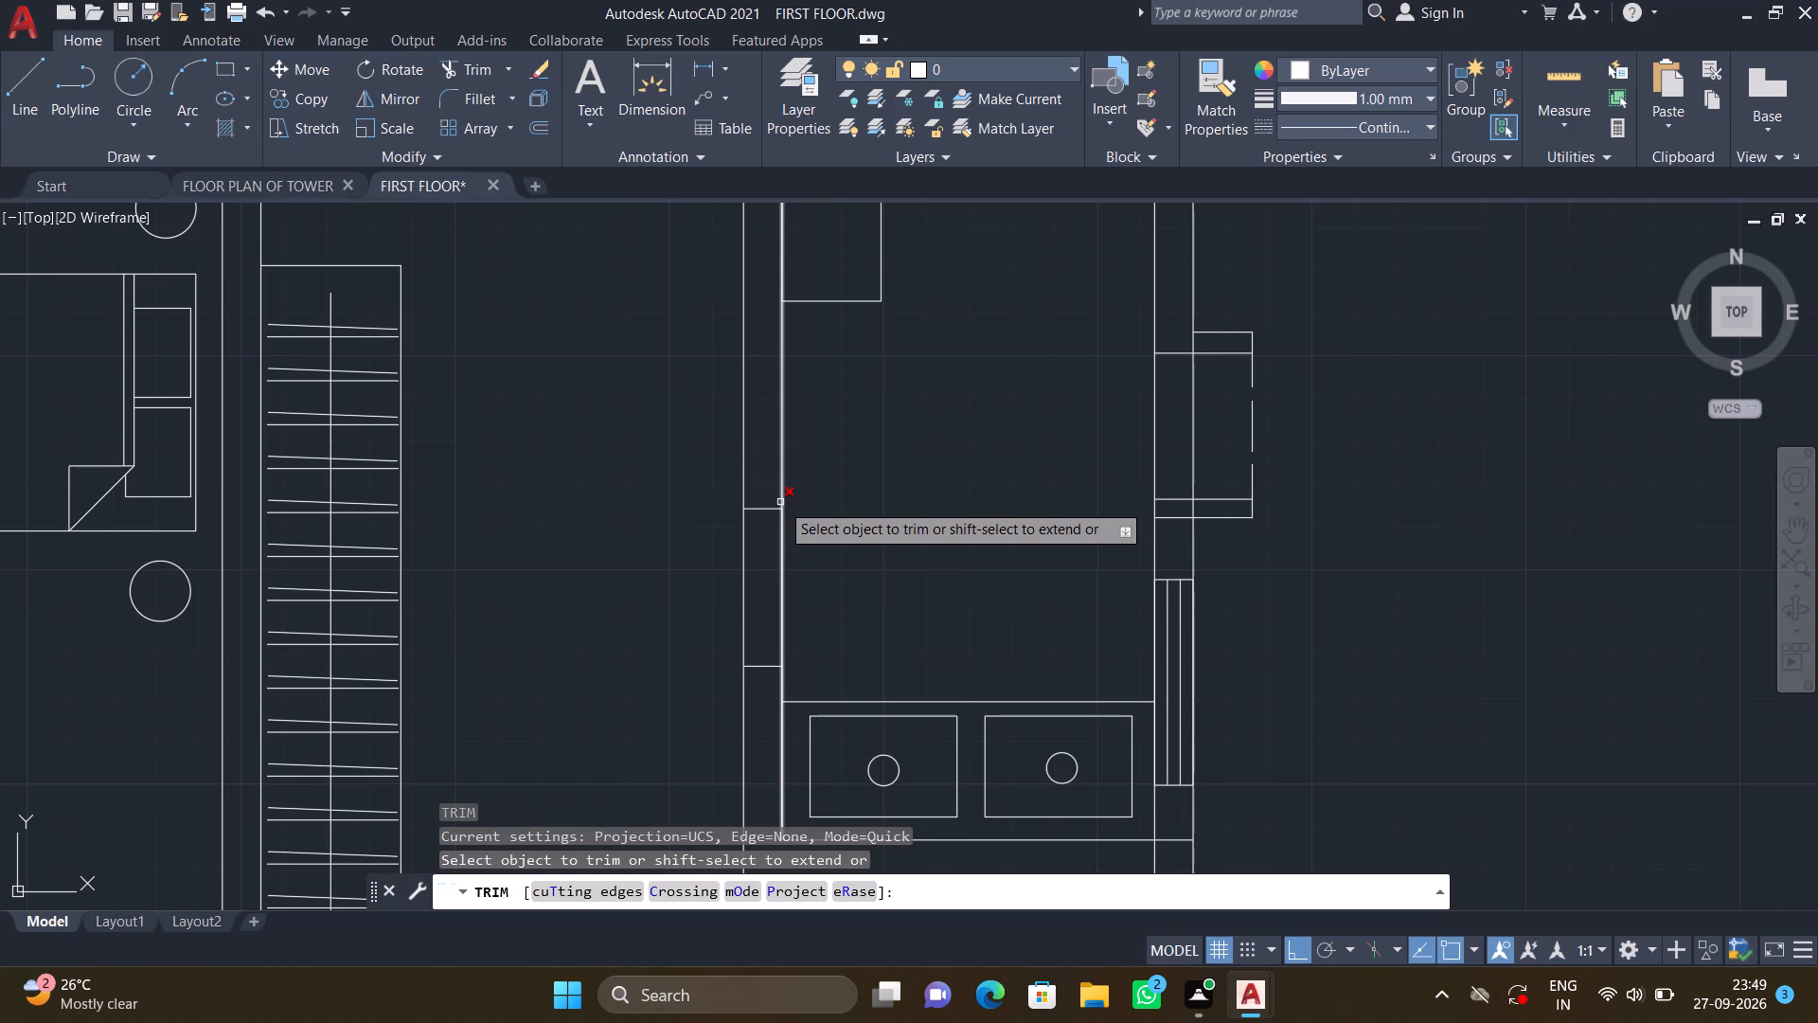
pyautogui.moveTo(707, 537); pyautogui.dragTo(724, 540)
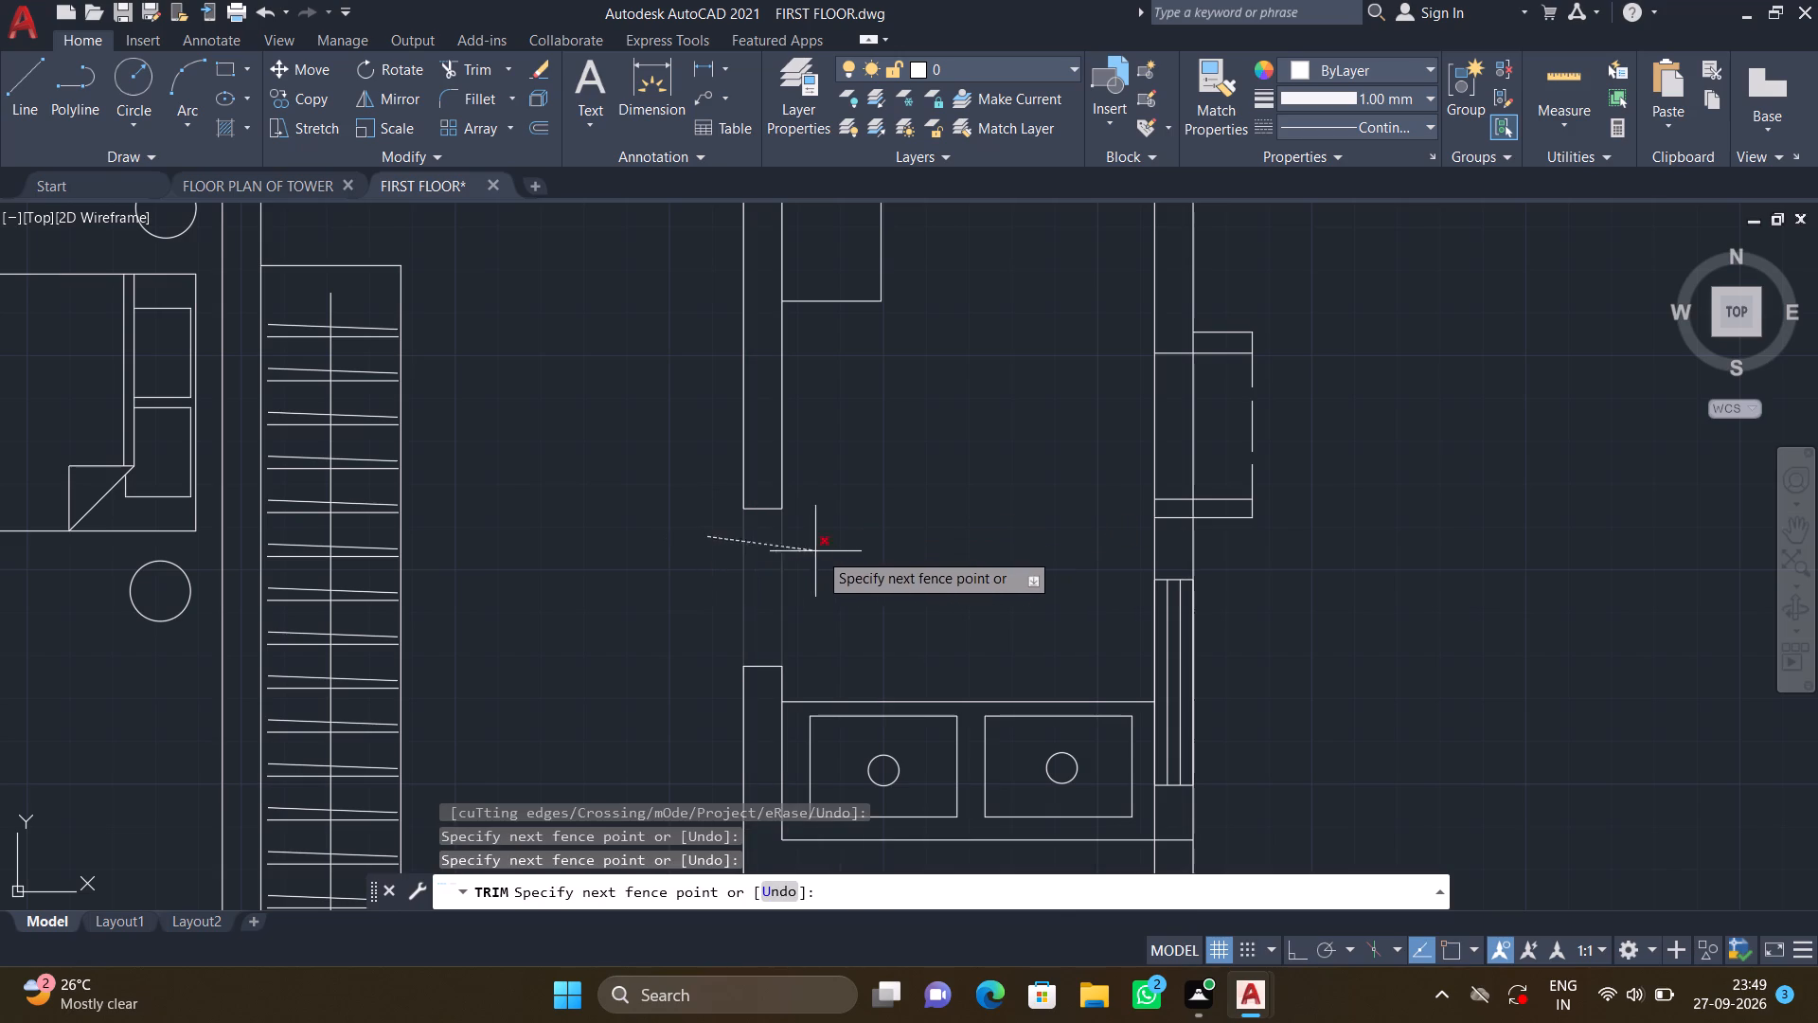
pyautogui.click(826, 551)
# Trim the overlapping wall lines where the bathroom's west wall meets the horizontal wall below the staircase.
pyautogui.scroll(-2, 818, 535)
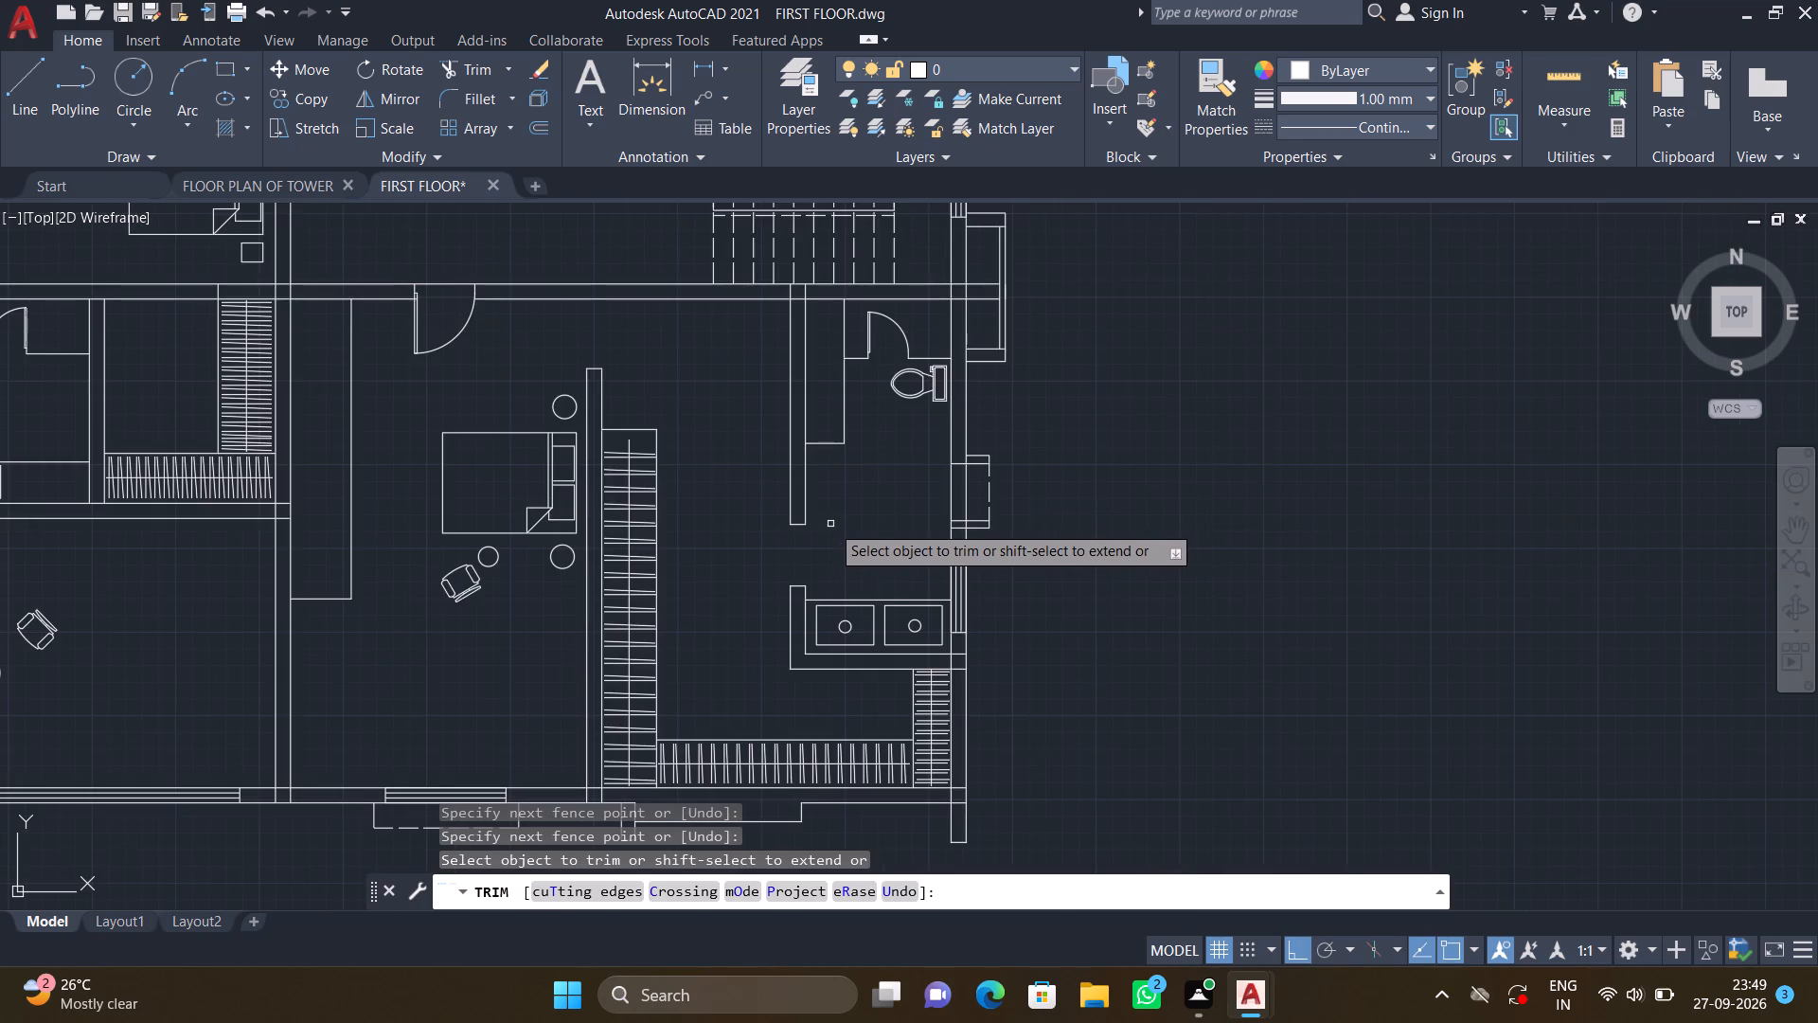
pyautogui.scroll(-1, 830, 524)
pyautogui.scroll(3, 805, 387)
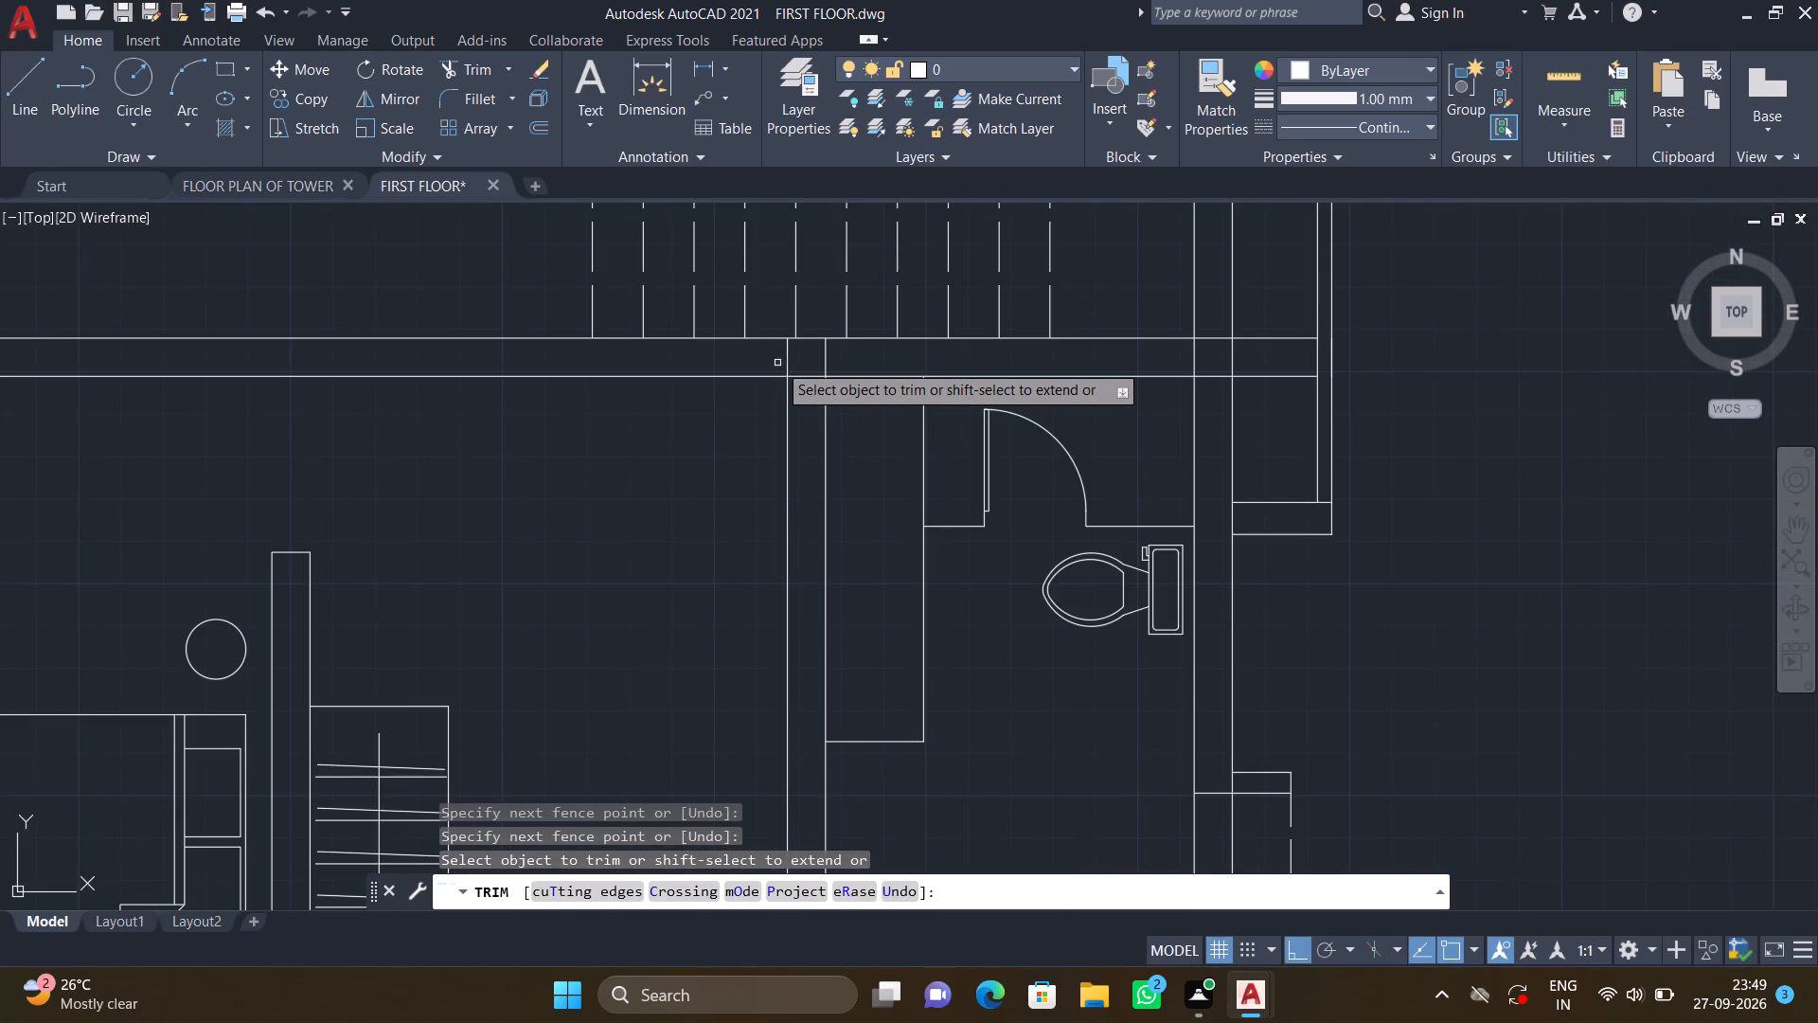
pyautogui.click(777, 363)
pyautogui.click(831, 360)
pyautogui.click(803, 365)
pyautogui.click(800, 388)
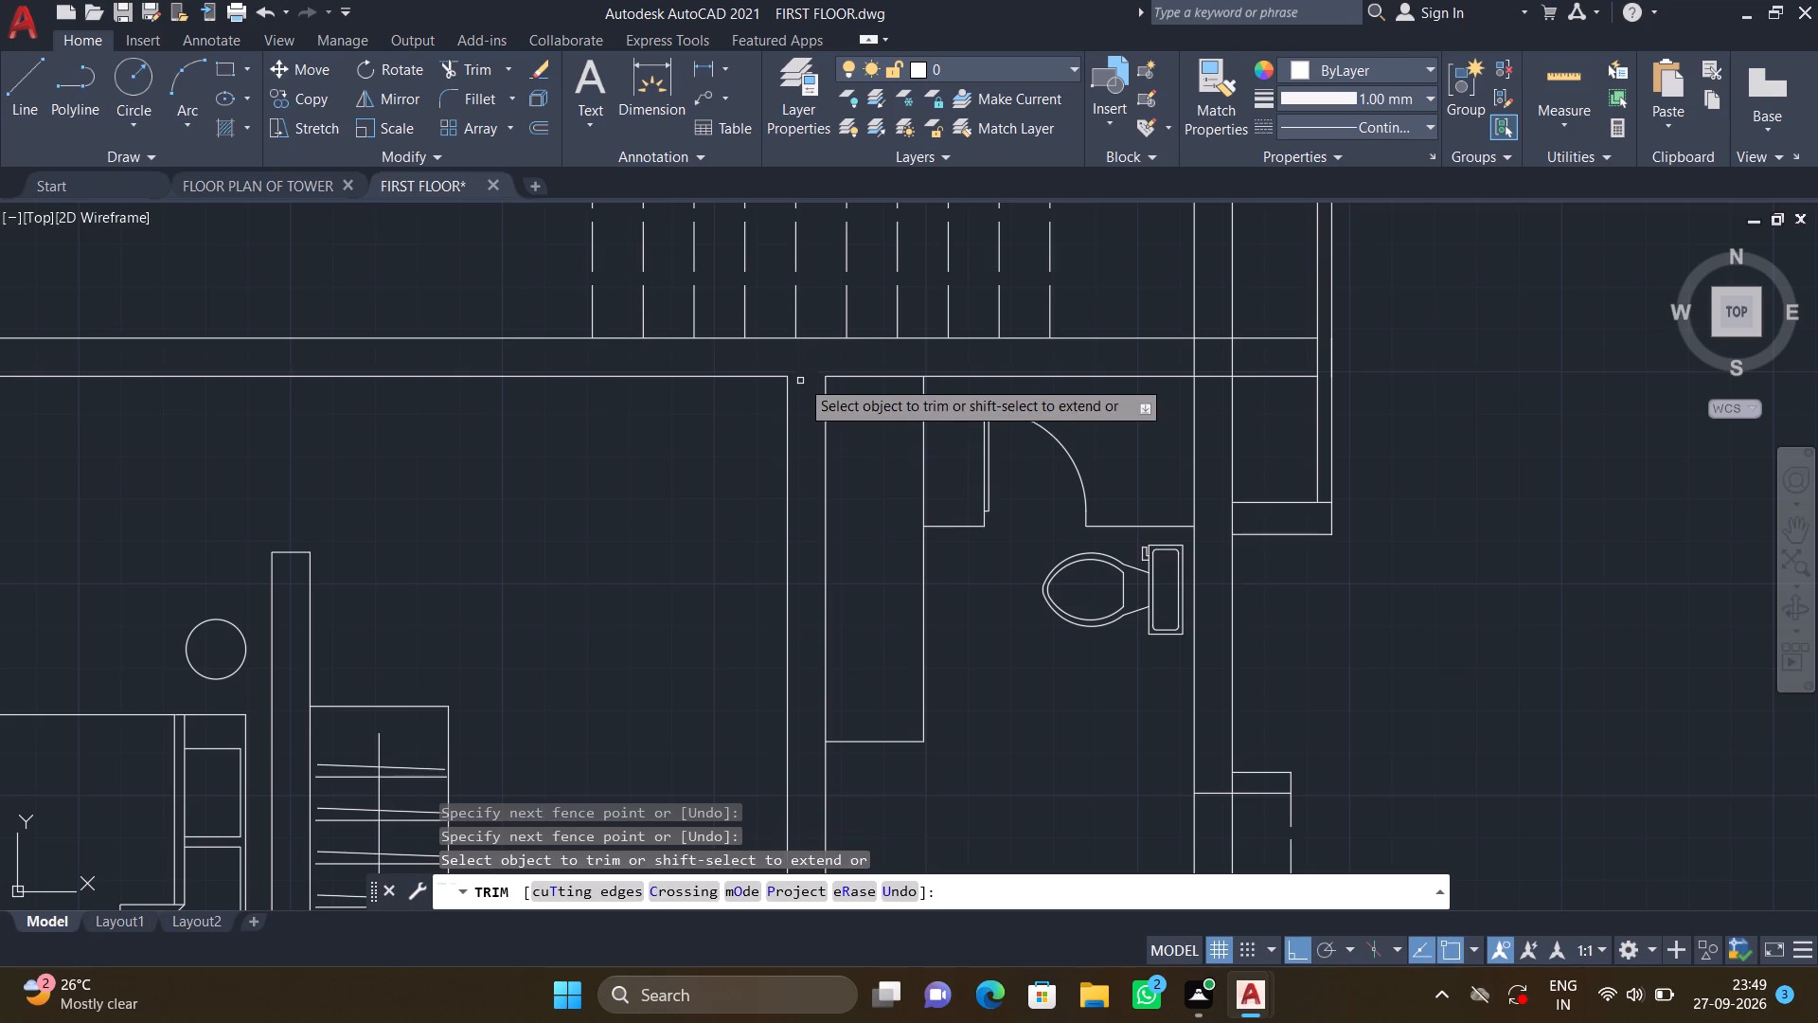
# Trim the overlapping lines where the horizontal wall below the staircase crosses the east exterior wall.
pyautogui.scroll(-2, 946, 413)
pyautogui.moveTo(933, 439); pyautogui.dragTo(791, 452, button='middle')
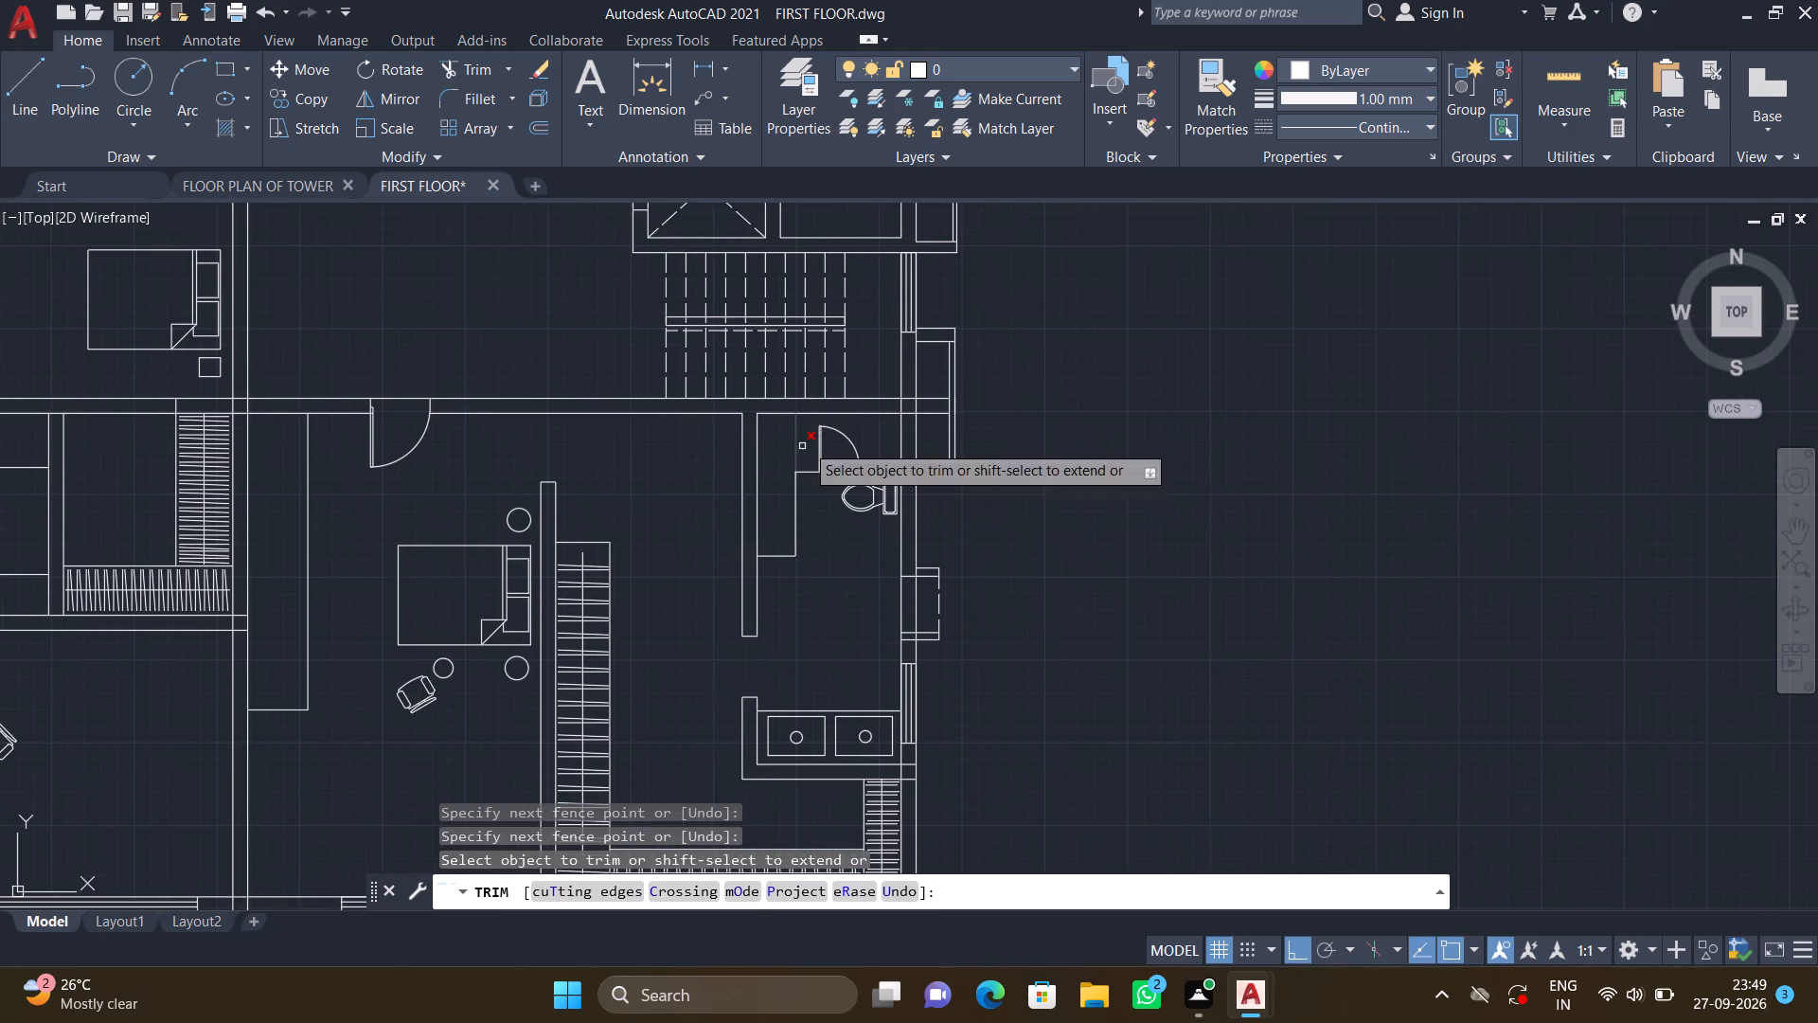
pyautogui.scroll(3, 902, 404)
pyautogui.moveTo(825, 397); pyautogui.dragTo(876, 404)
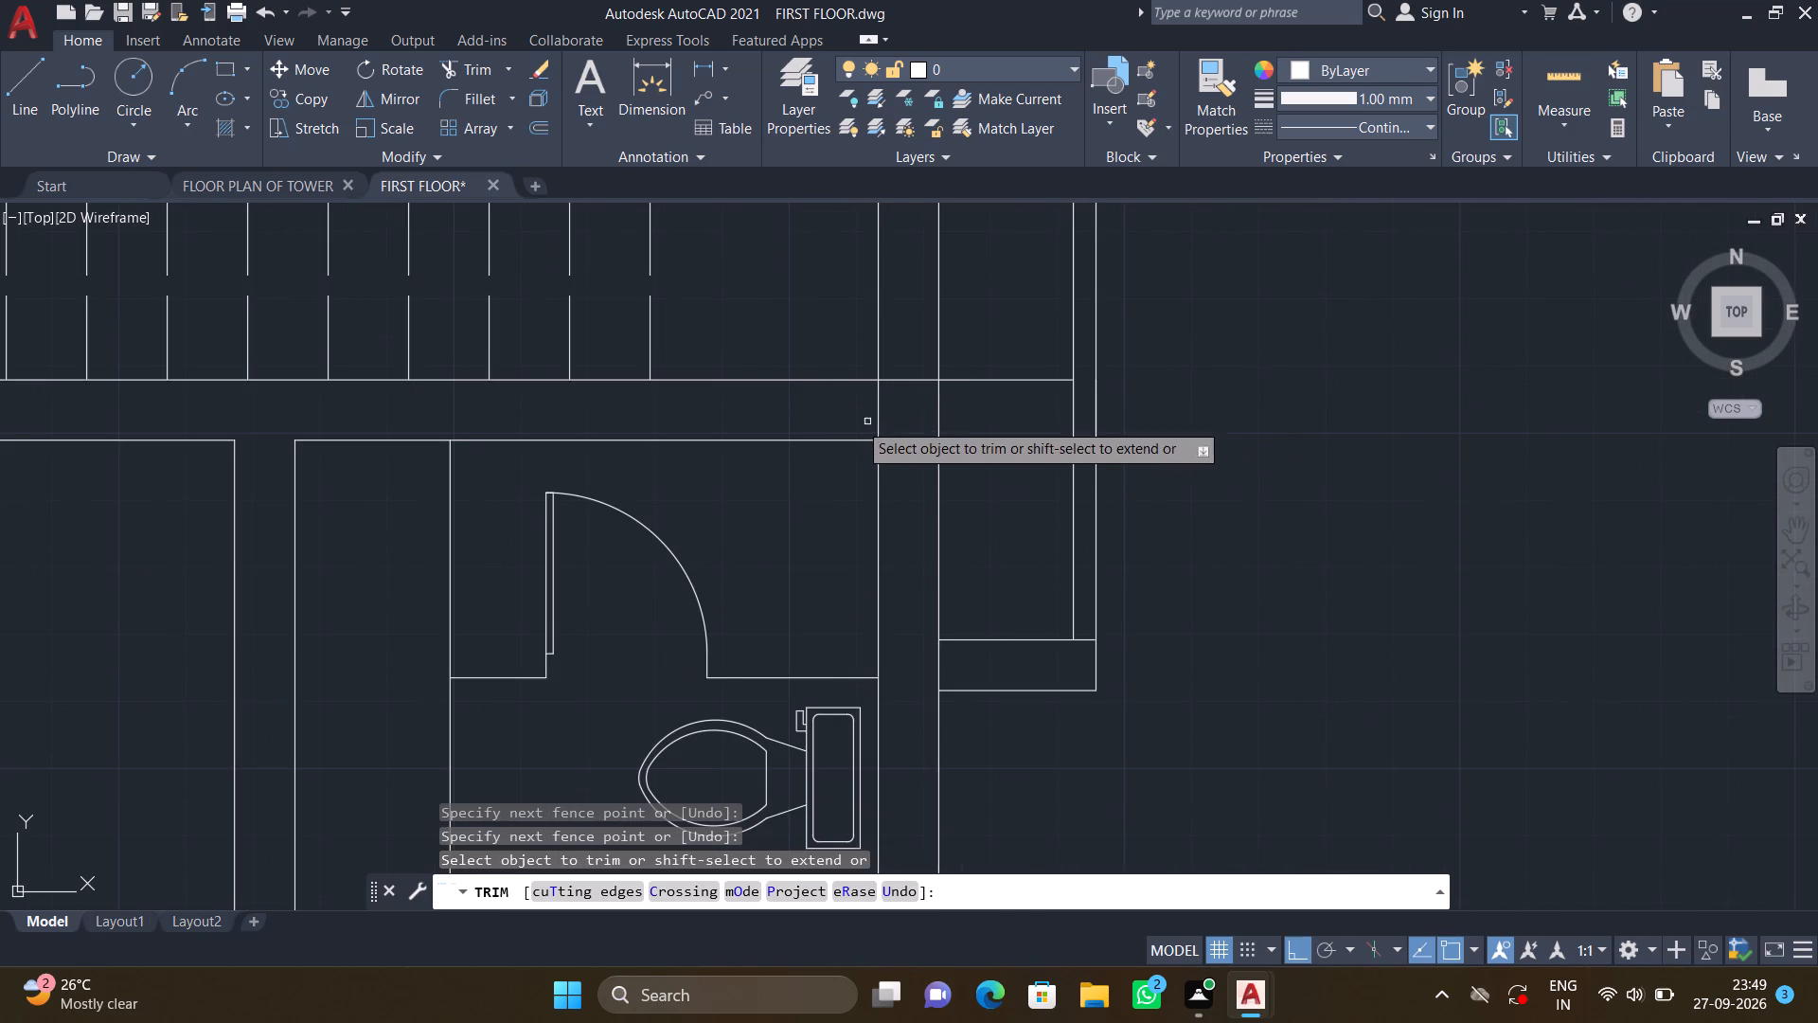
pyautogui.moveTo(820, 412); pyautogui.dragTo(867, 420)
pyautogui.click(868, 400)
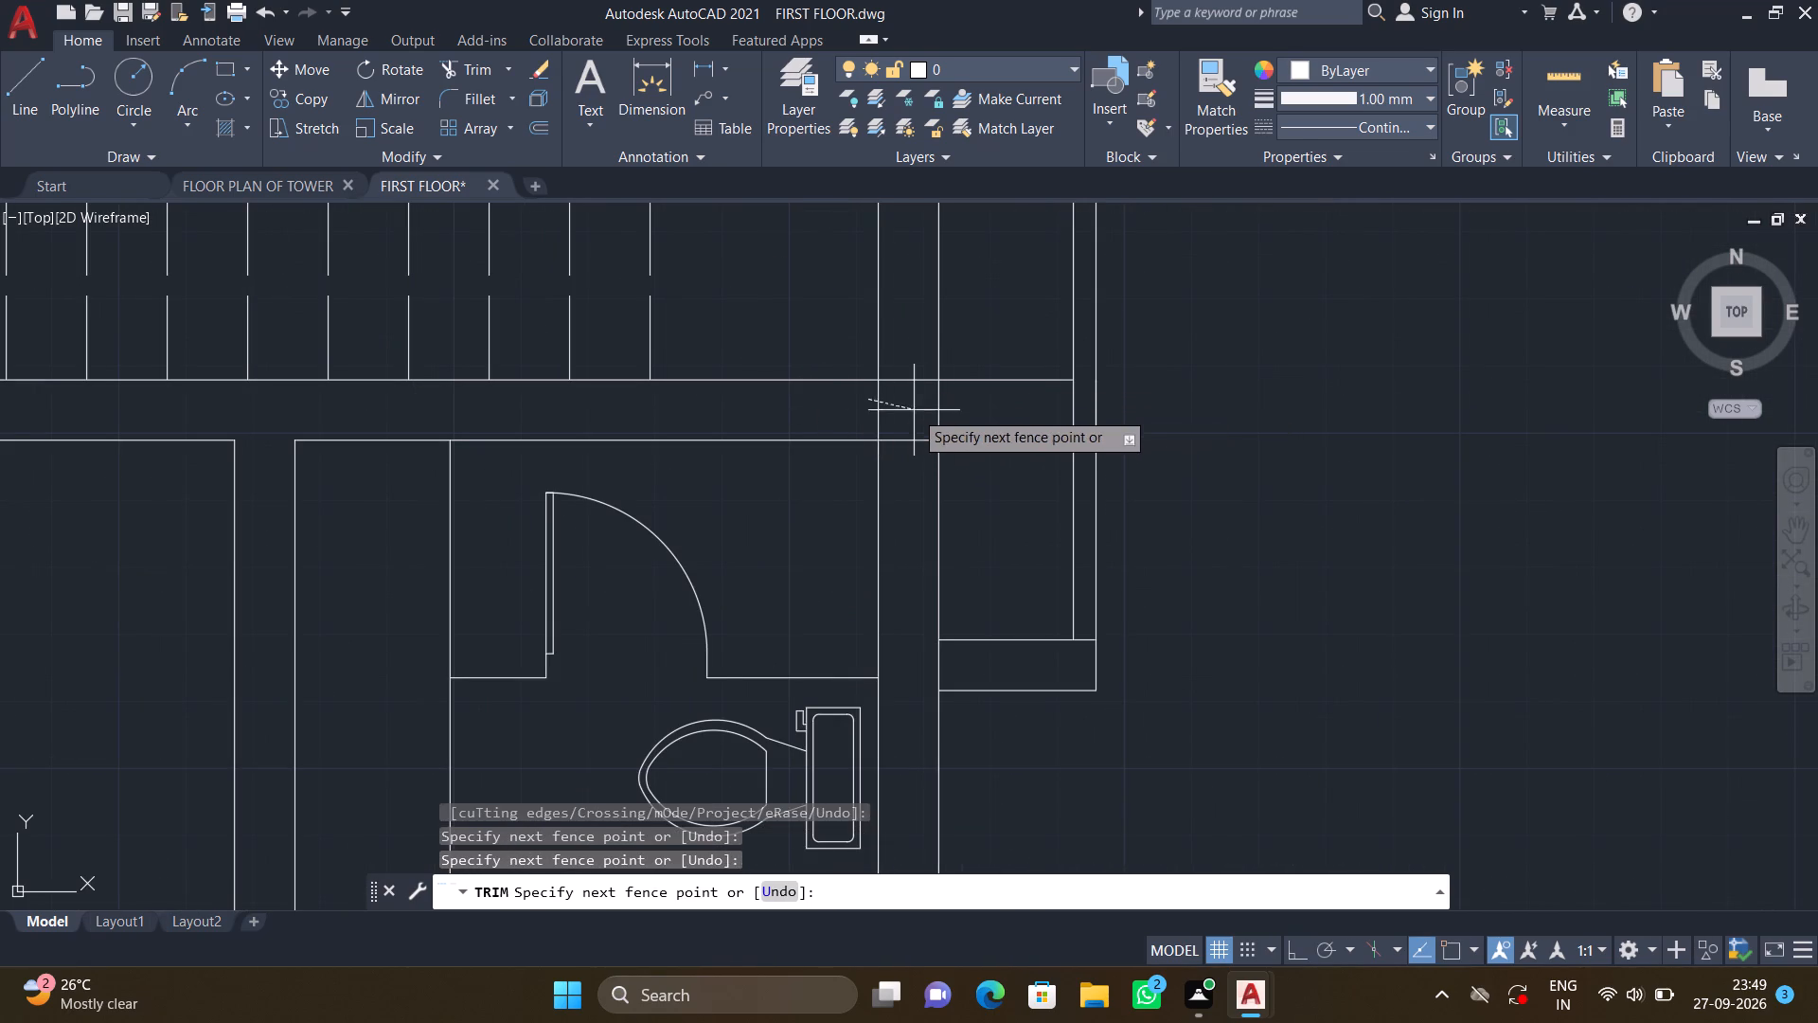
pyautogui.click(976, 416)
pyautogui.click(911, 372)
pyautogui.click(903, 477)
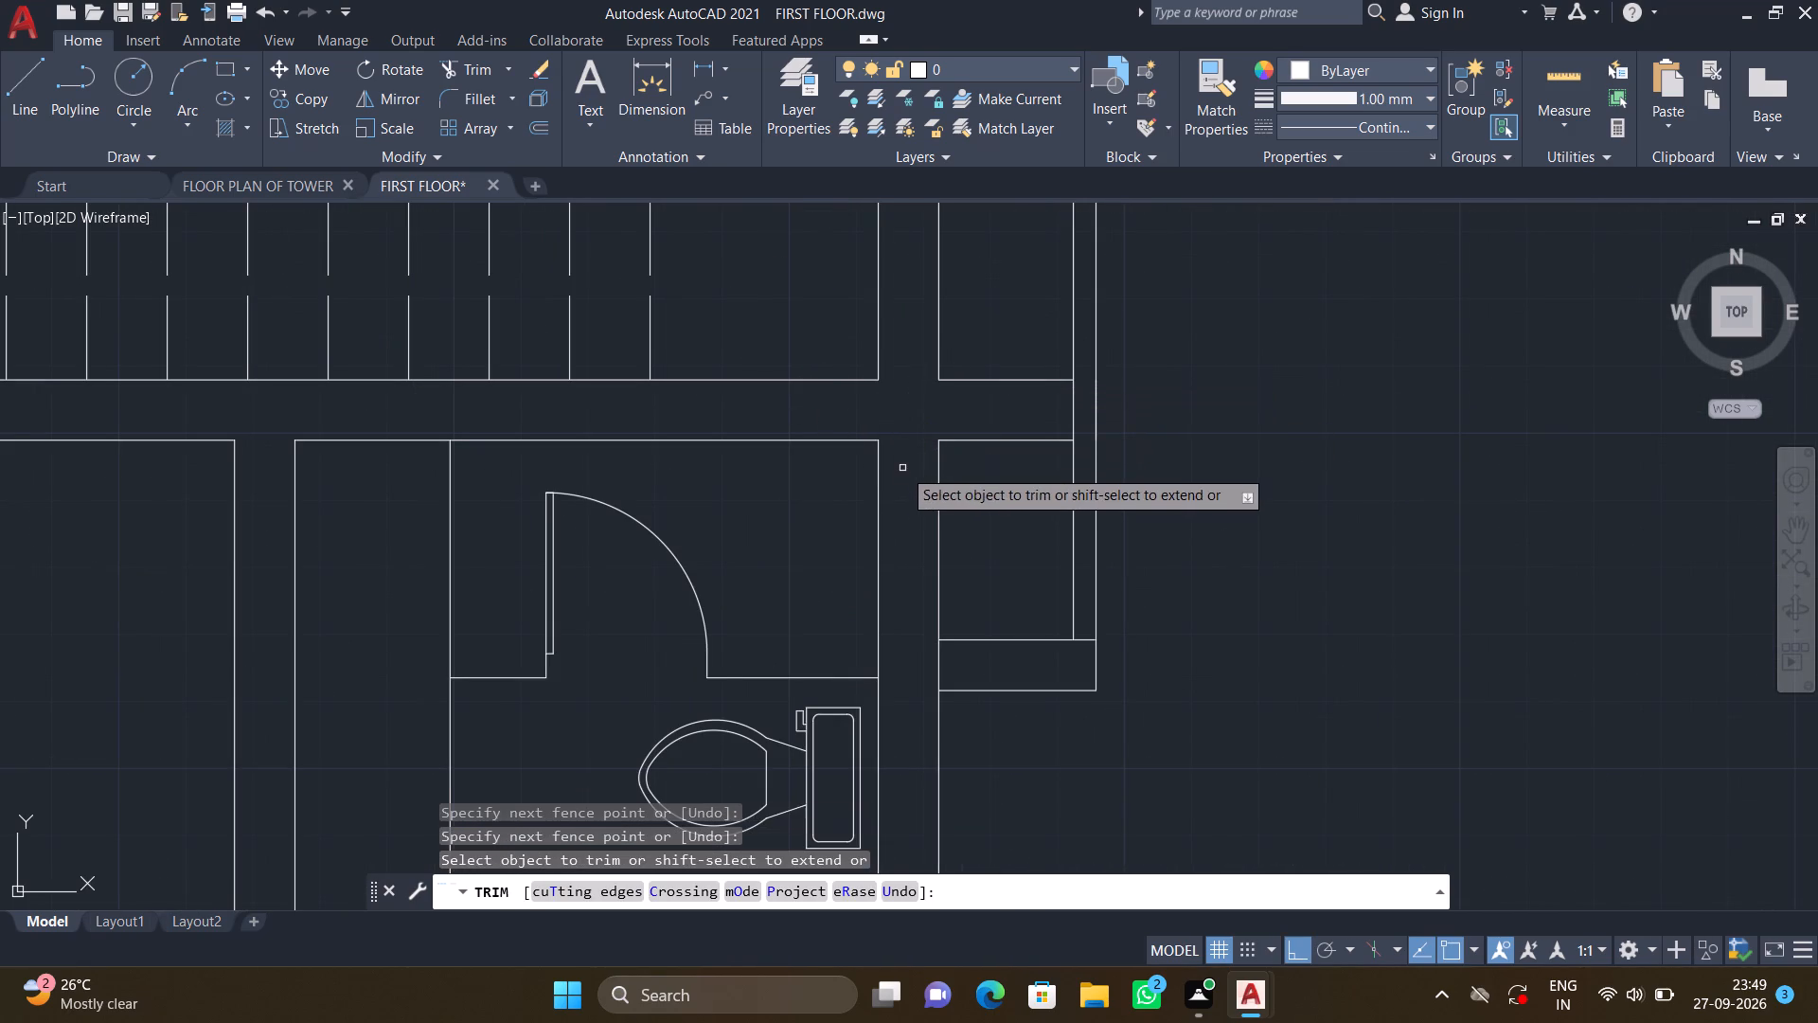
pyautogui.scroll(-2, 900, 440)
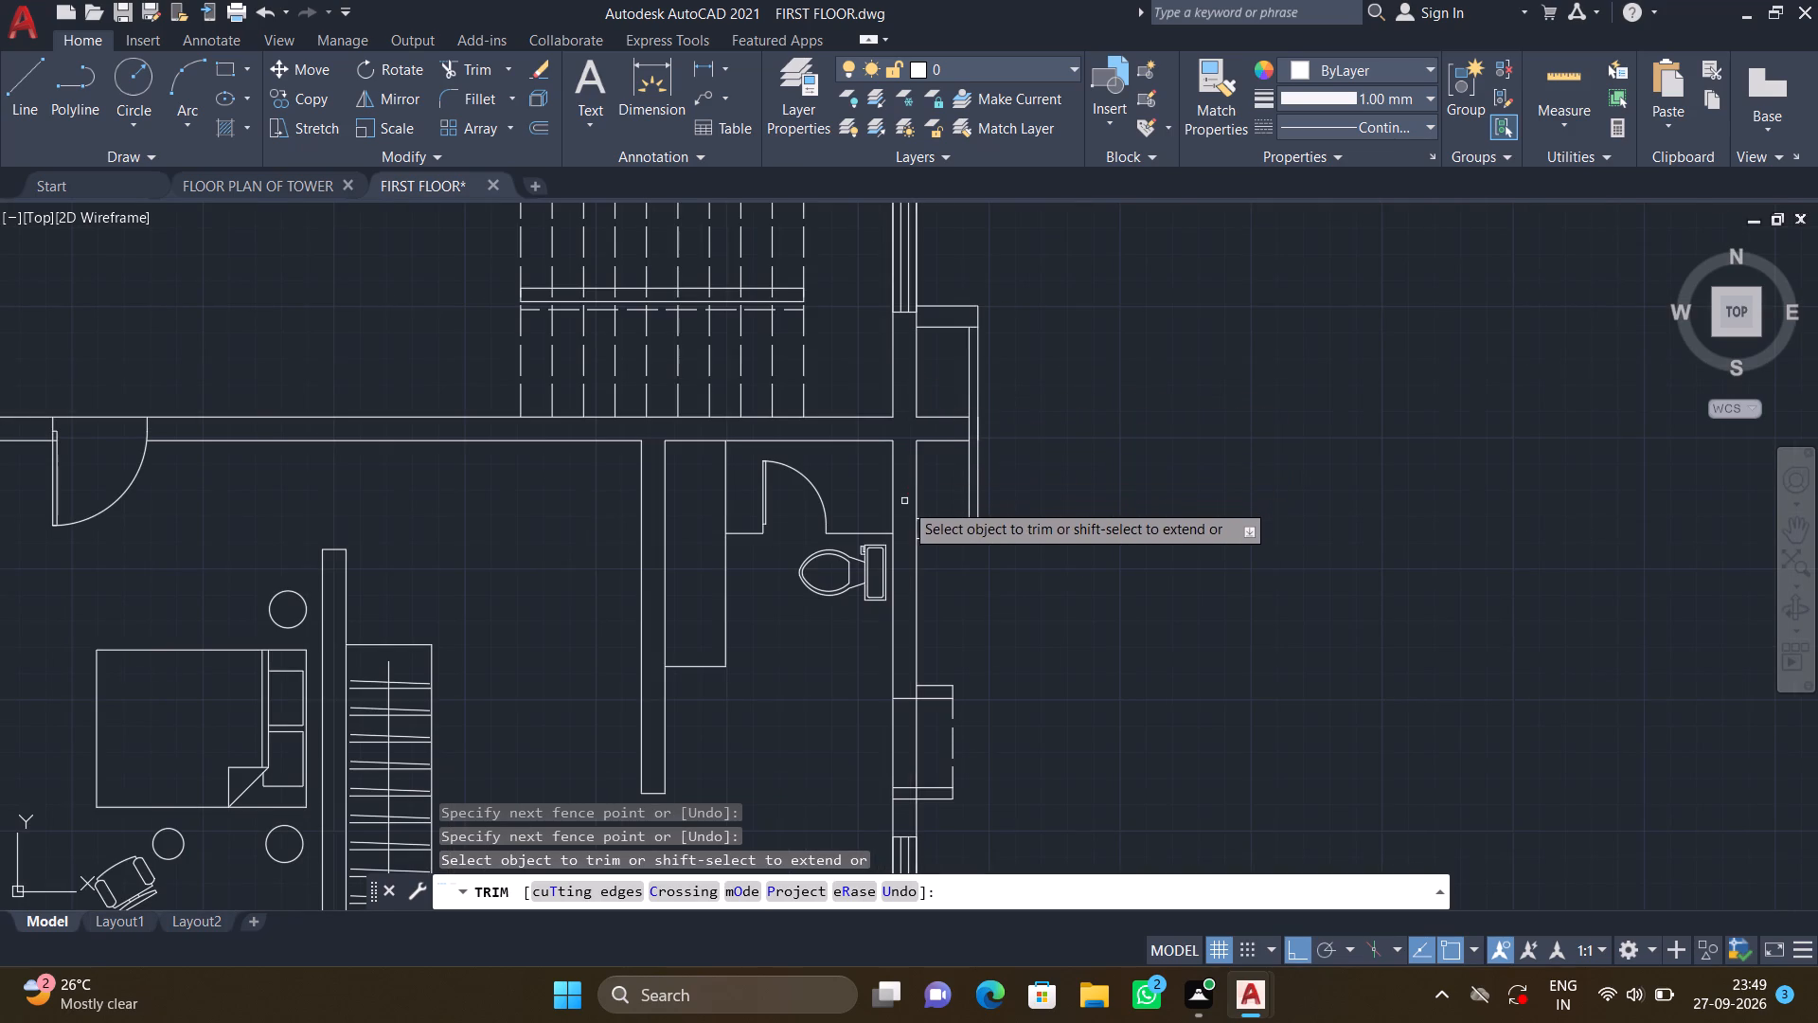
# Trim the overlapping wall line where the projection beside the toilet meets the east exterior wall.
pyautogui.scroll(3, 901, 539)
pyautogui.moveTo(929, 504); pyautogui.dragTo(954, 497)
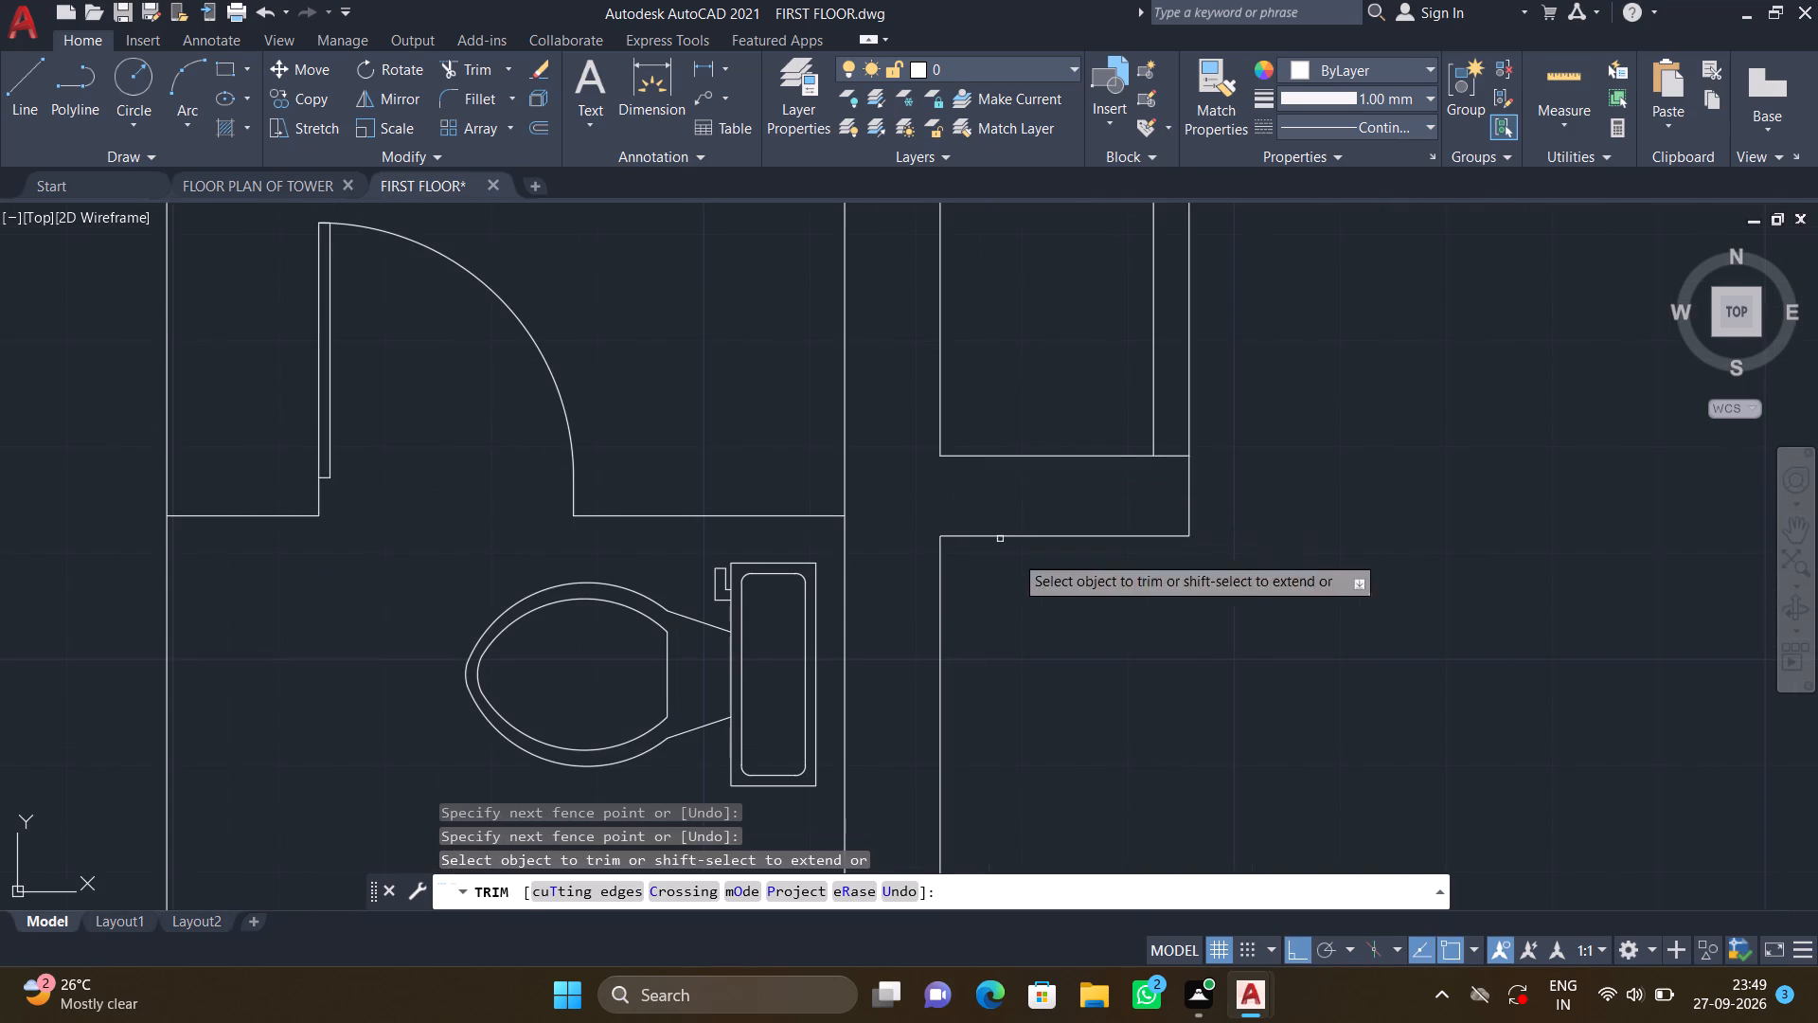
# Trim the overlapping lines at both ends of the small east-wall projection south of the toilet.
pyautogui.scroll(-4, 1040, 598)
pyautogui.moveTo(1094, 683); pyautogui.dragTo(1091, 592, button='middle')
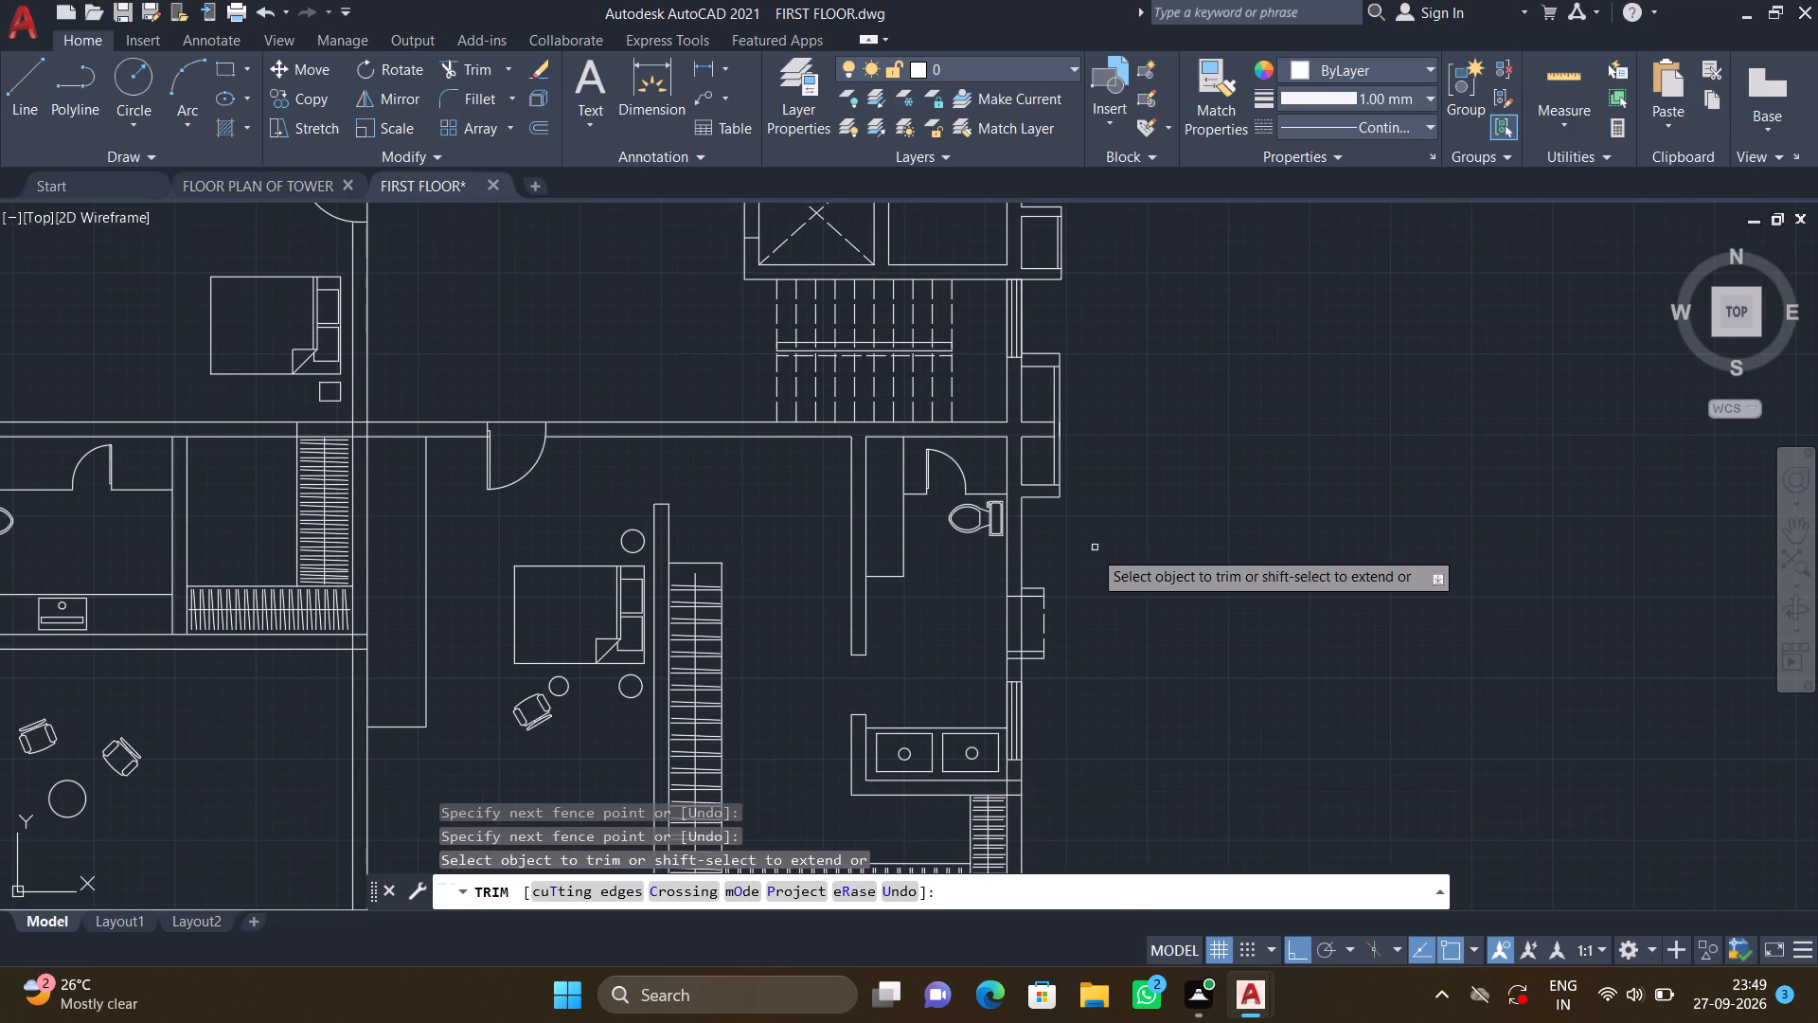
pyautogui.scroll(2, 1004, 602)
pyautogui.moveTo(1011, 630); pyautogui.dragTo(1042, 483, button='middle')
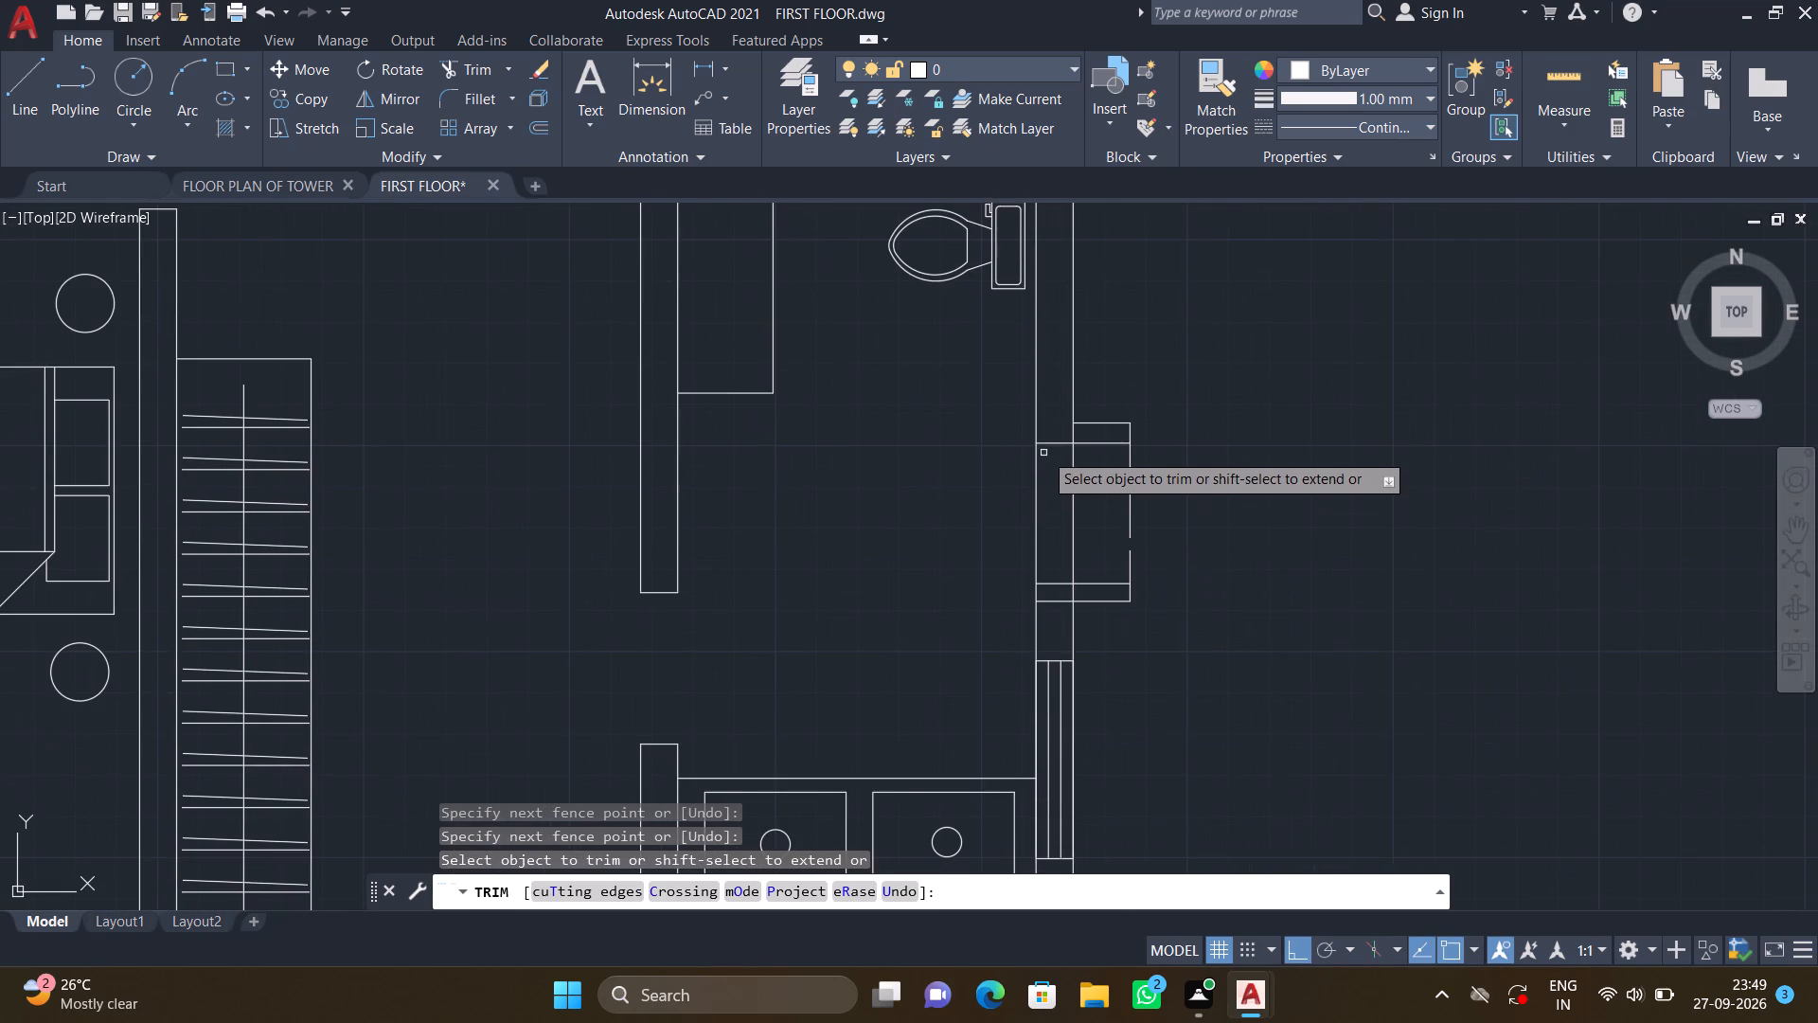
pyautogui.scroll(2, 1045, 438)
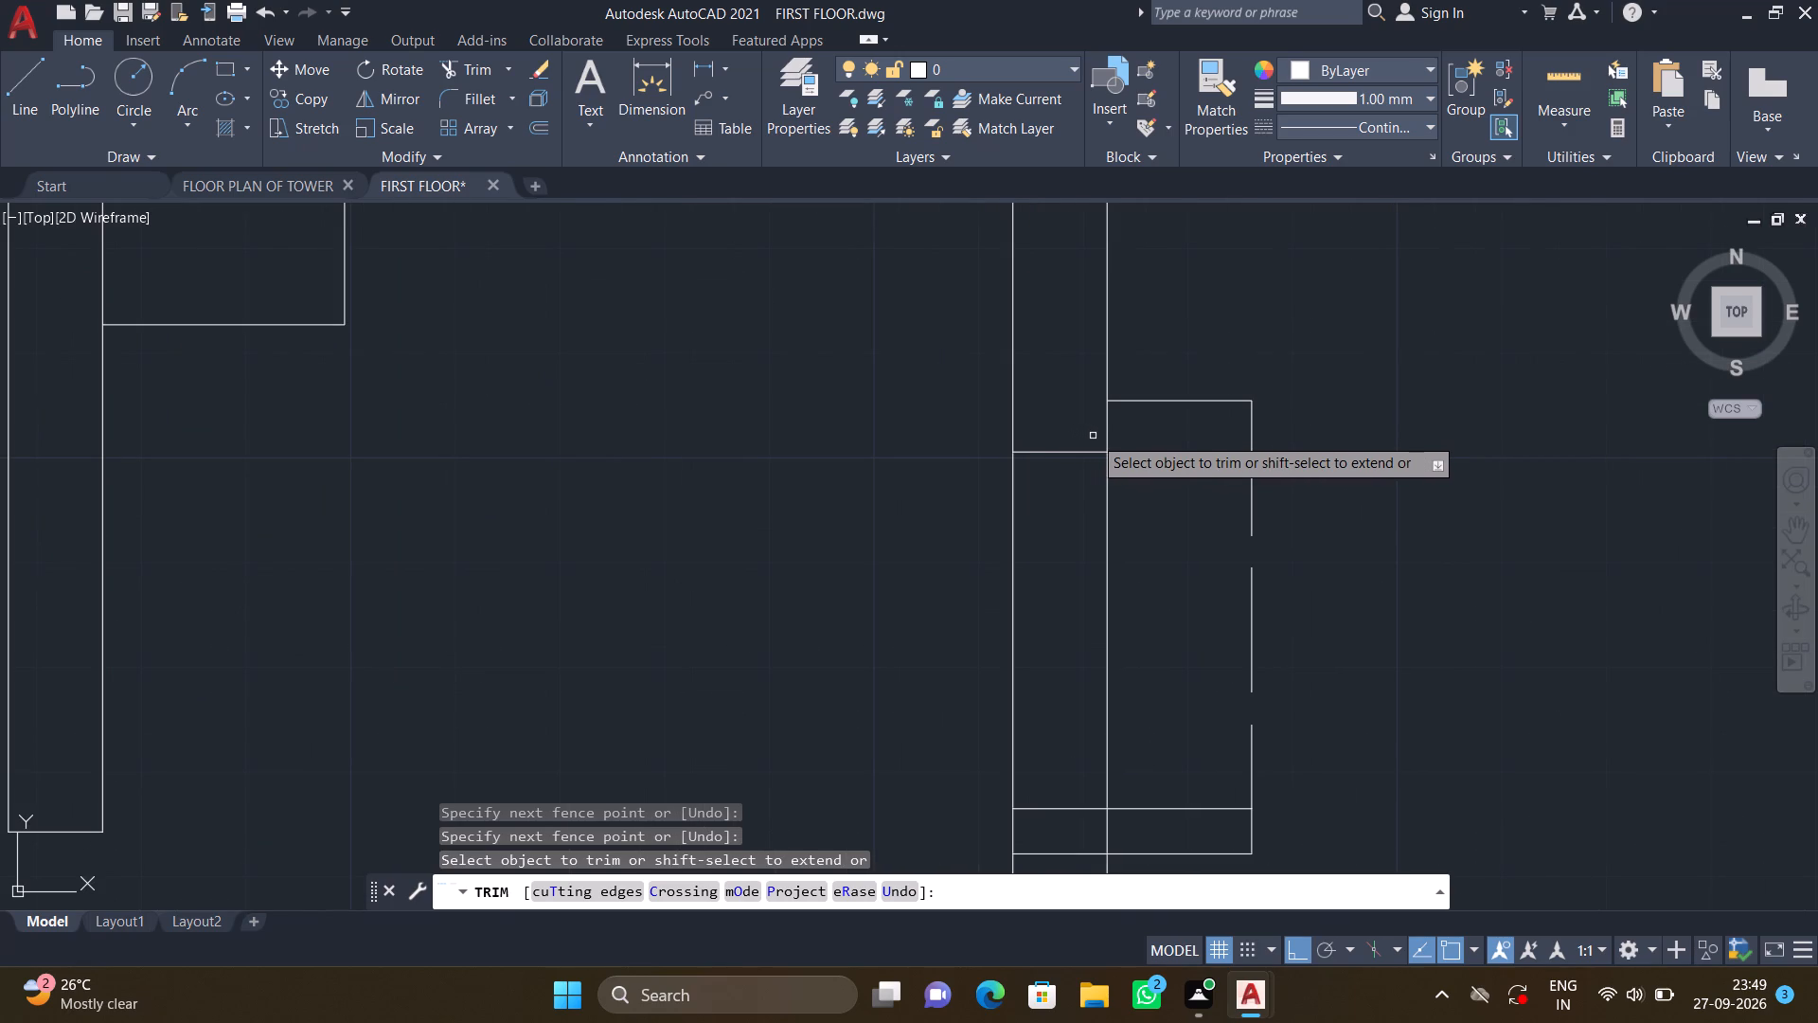
pyautogui.click(1096, 436)
pyautogui.click(1136, 430)
pyautogui.click(1063, 434)
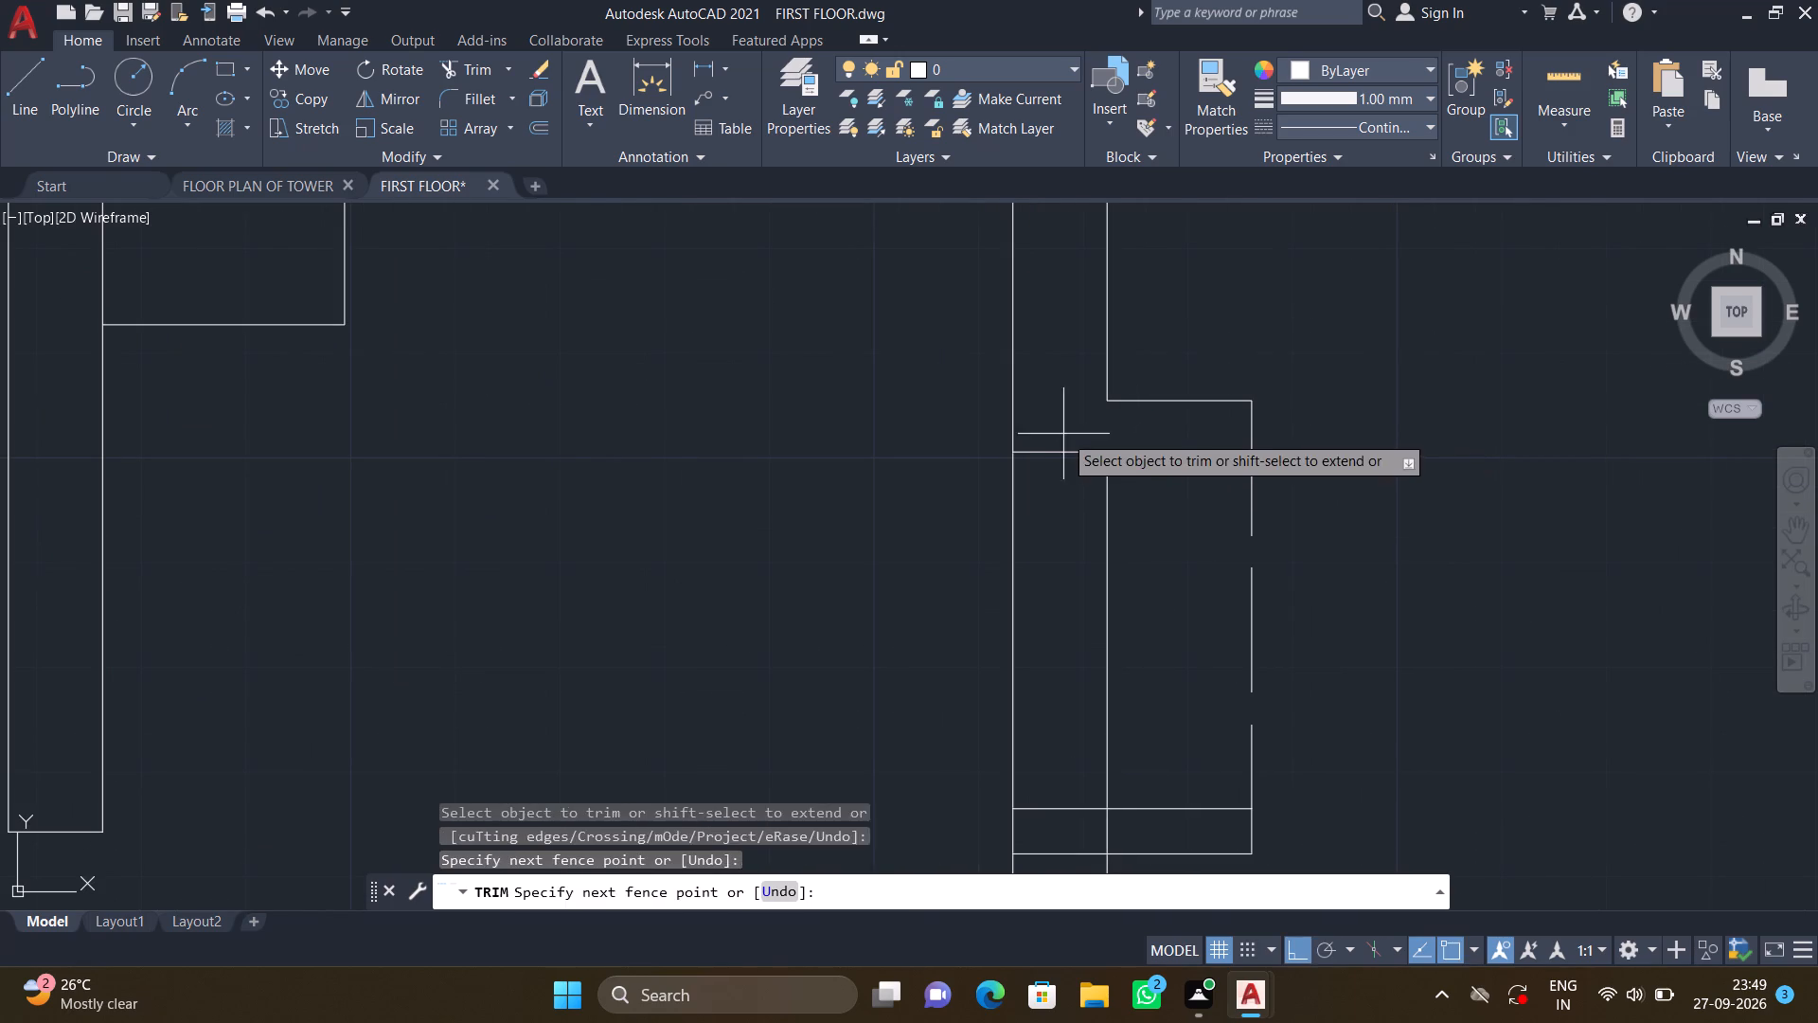
pyautogui.click(1067, 476)
pyautogui.moveTo(1063, 798); pyautogui.dragTo(1065, 808)
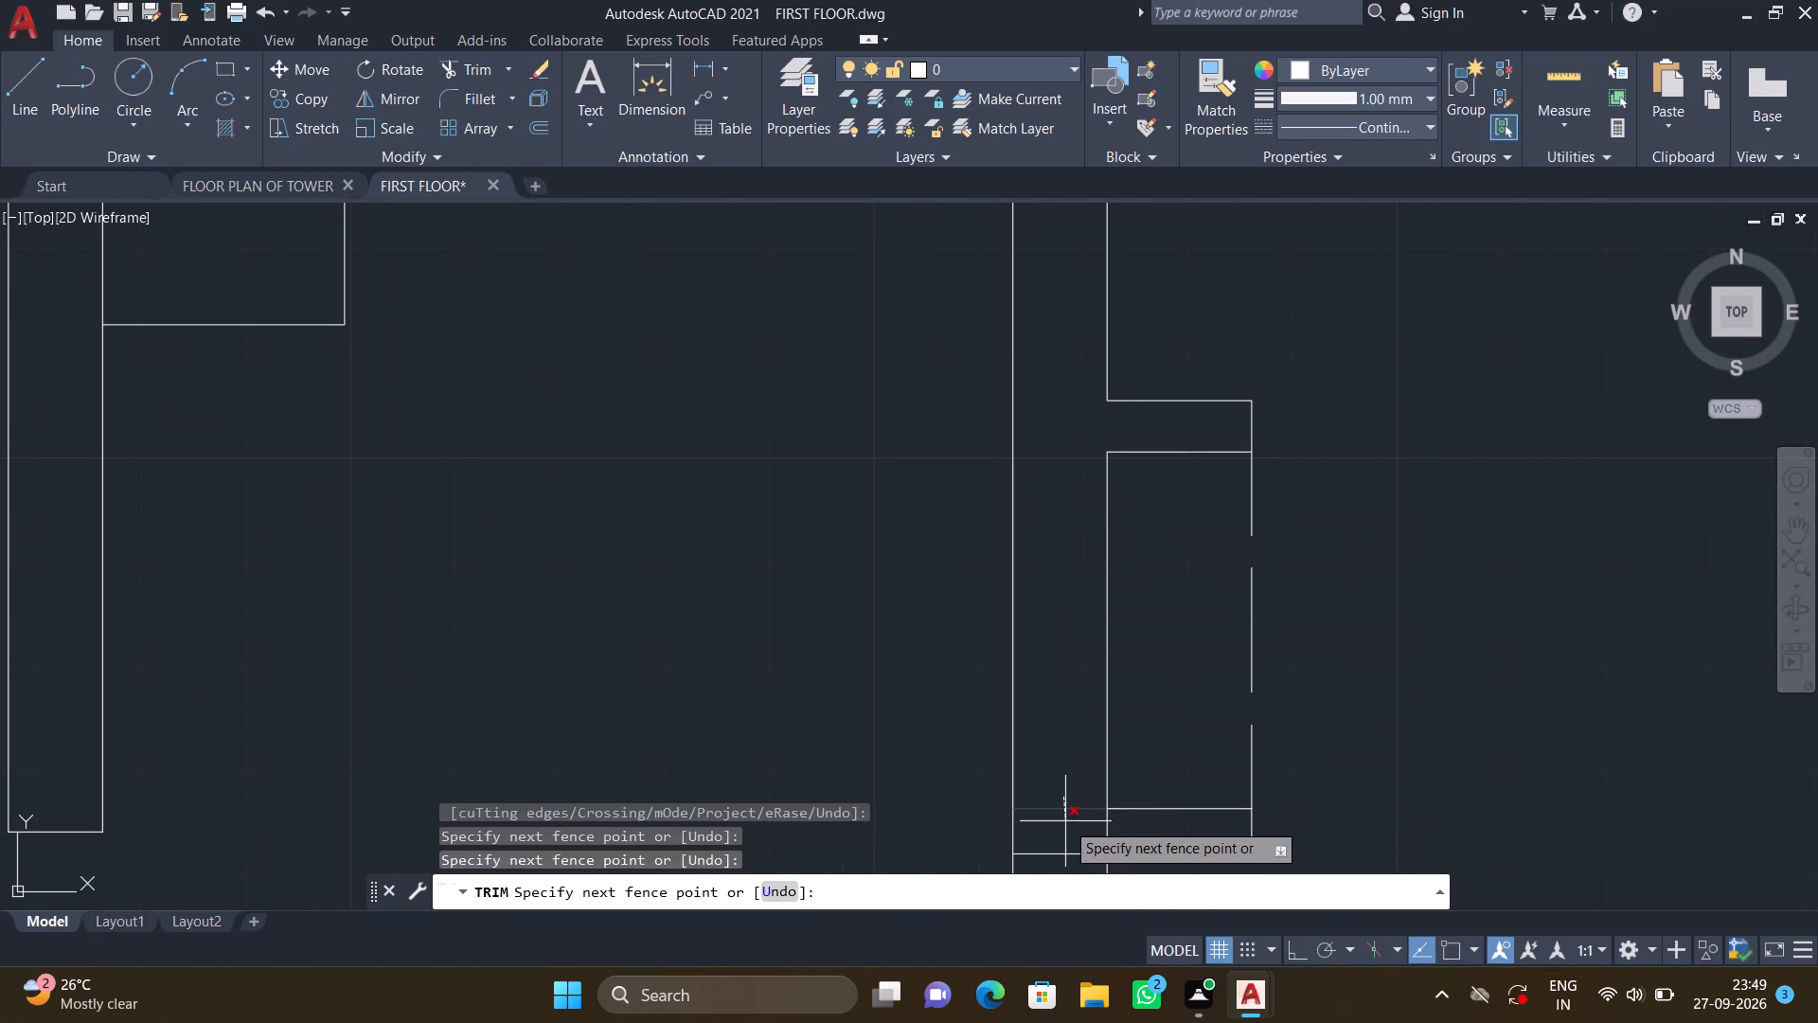
pyautogui.click(1065, 823)
pyautogui.moveTo(1068, 807); pyautogui.dragTo(1052, 538, button='middle')
pyautogui.scroll(3, 1065, 563)
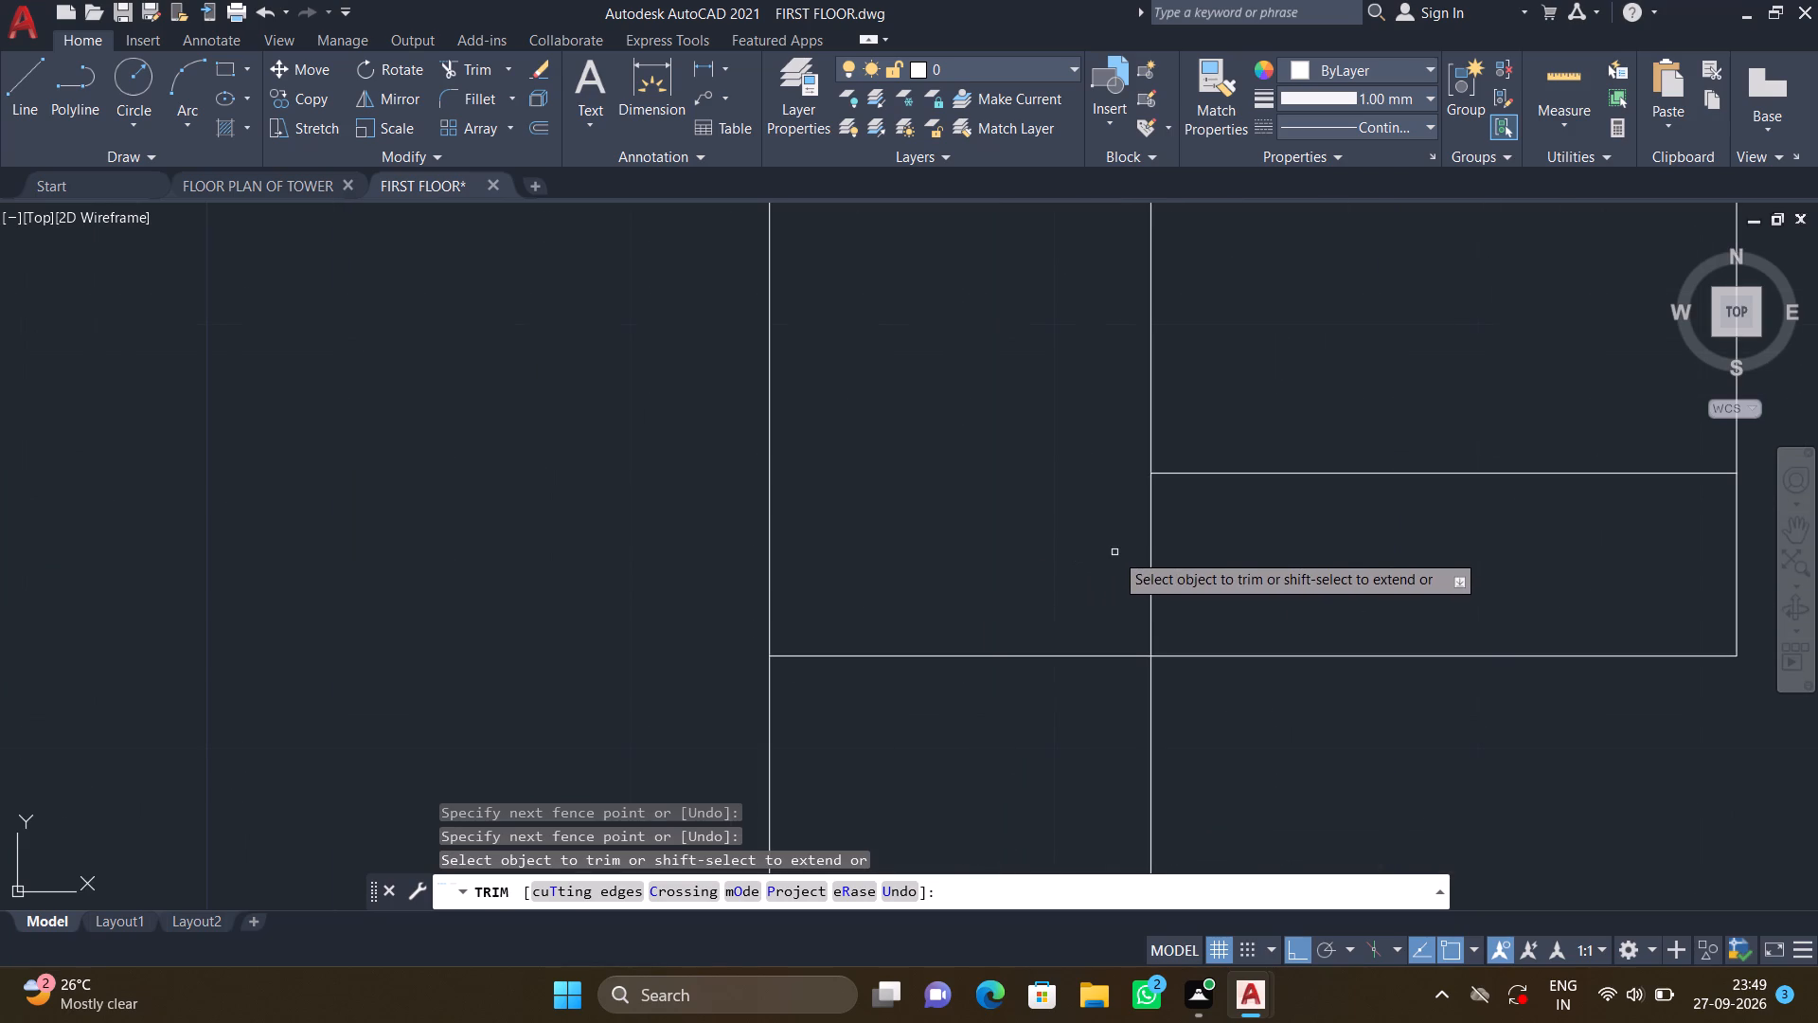
pyautogui.click(1114, 551)
pyautogui.click(1169, 547)
pyautogui.scroll(-3, 1078, 520)
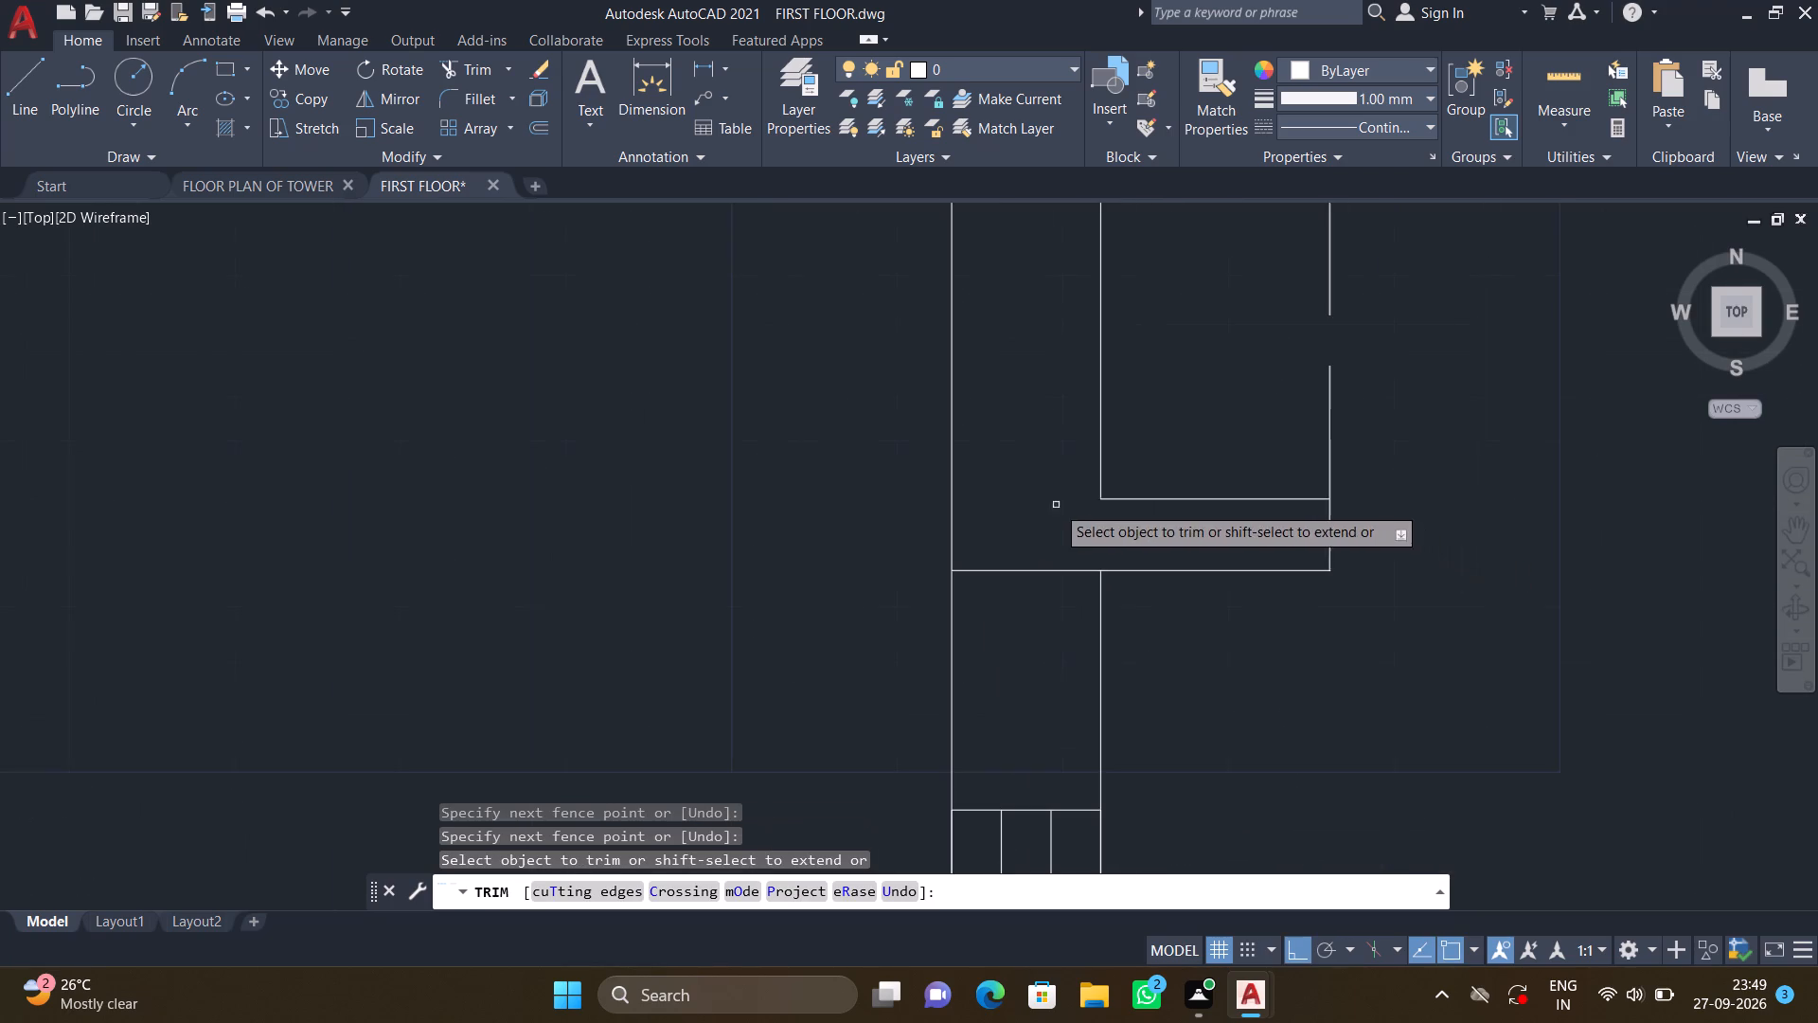
# Trim the overlapping lines where the wall below the double washbasins meets the east exterior wall.
pyautogui.moveTo(1020, 447); pyautogui.dragTo(1003, 591, button='middle')
pyautogui.scroll(-1, 1010, 559)
pyautogui.scroll(-3, 983, 326)
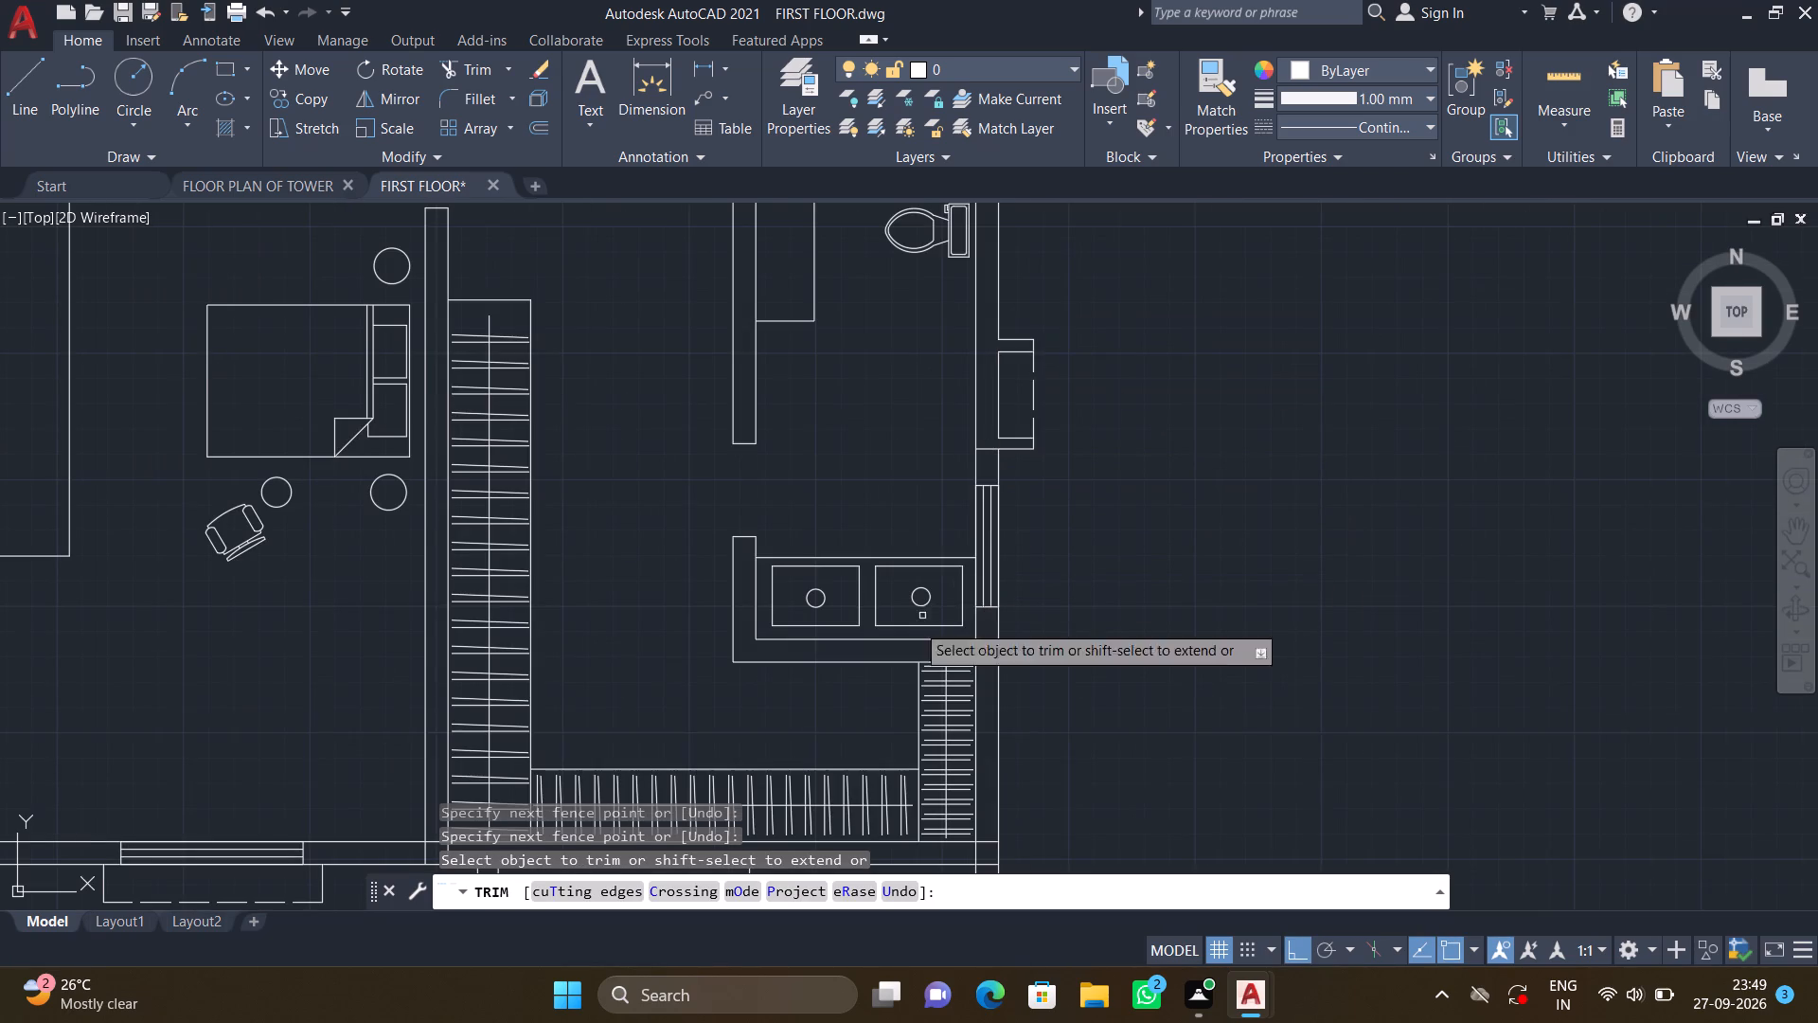
pyautogui.moveTo(886, 638); pyautogui.dragTo(898, 492, button='middle')
pyautogui.scroll(3, 973, 489)
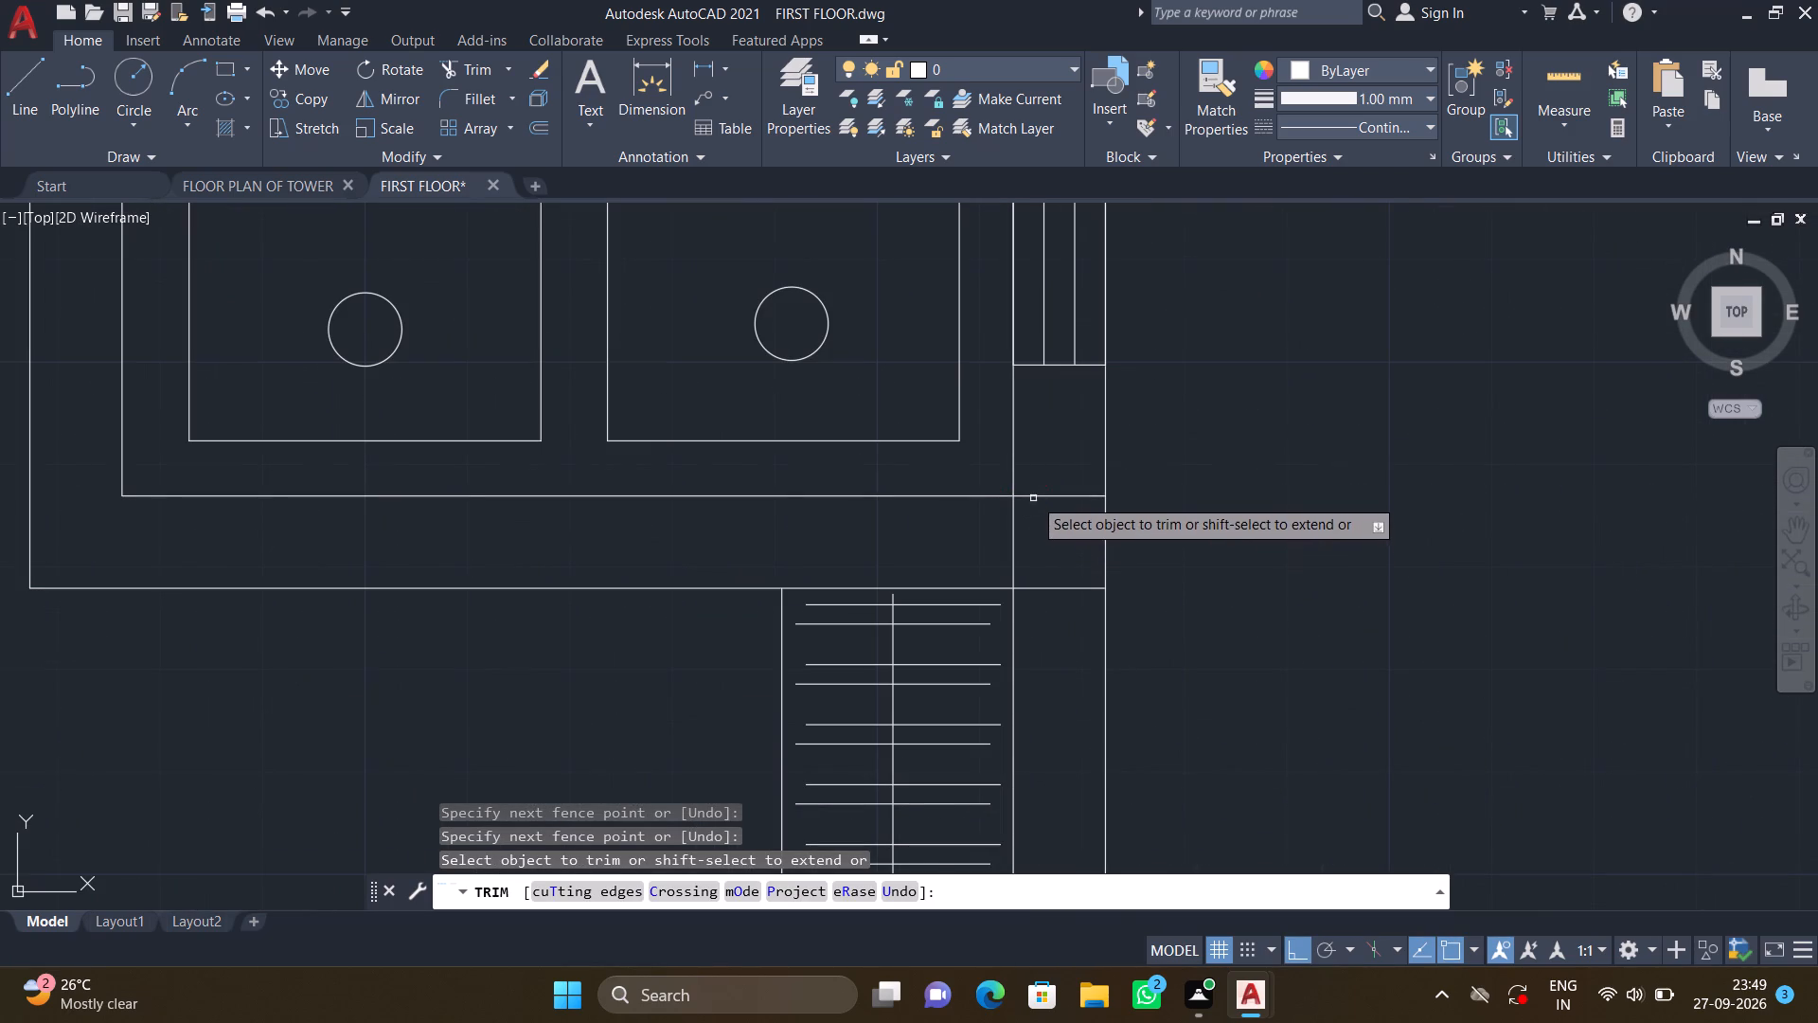
pyautogui.moveTo(1038, 470); pyautogui.dragTo(1043, 488)
pyautogui.click(1051, 606)
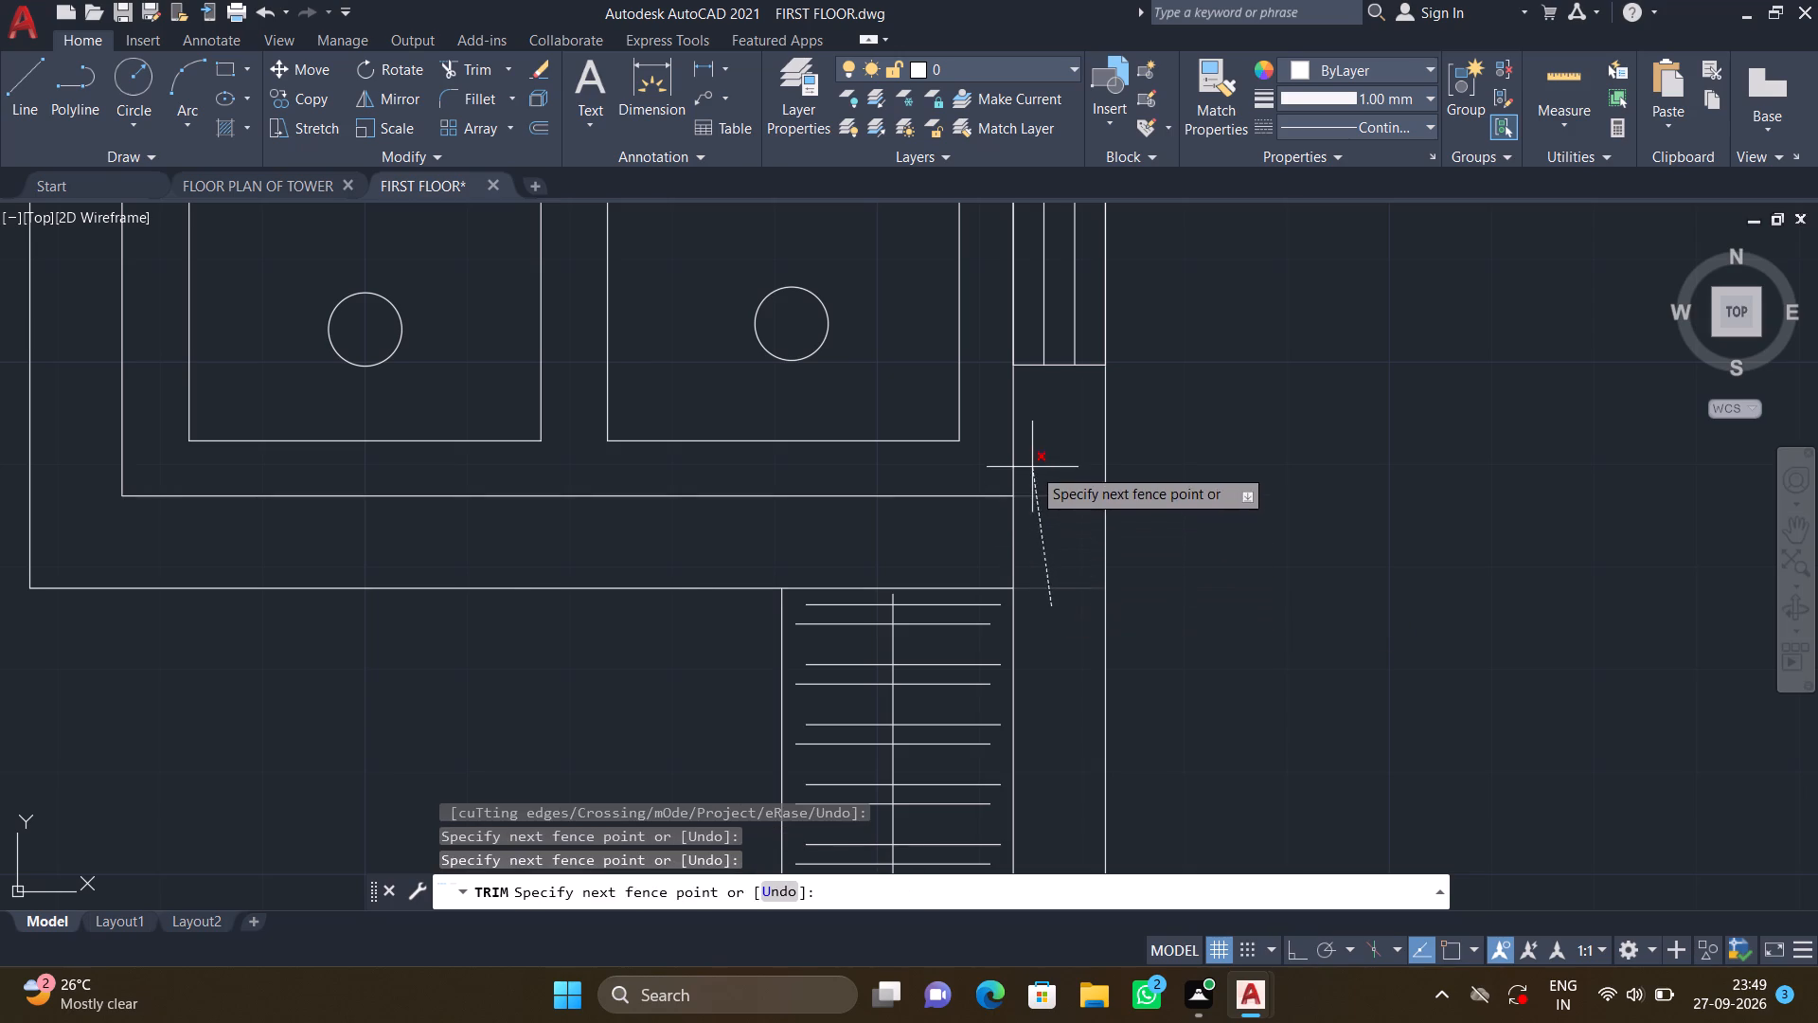
pyautogui.moveTo(1032, 466); pyautogui.dragTo(1036, 477)
pyautogui.click(1043, 540)
pyautogui.click(985, 540)
# Trim the overlapping wall lines at the plan's southeast corner, beside the wardrobe.
pyautogui.scroll(-2, 1056, 521)
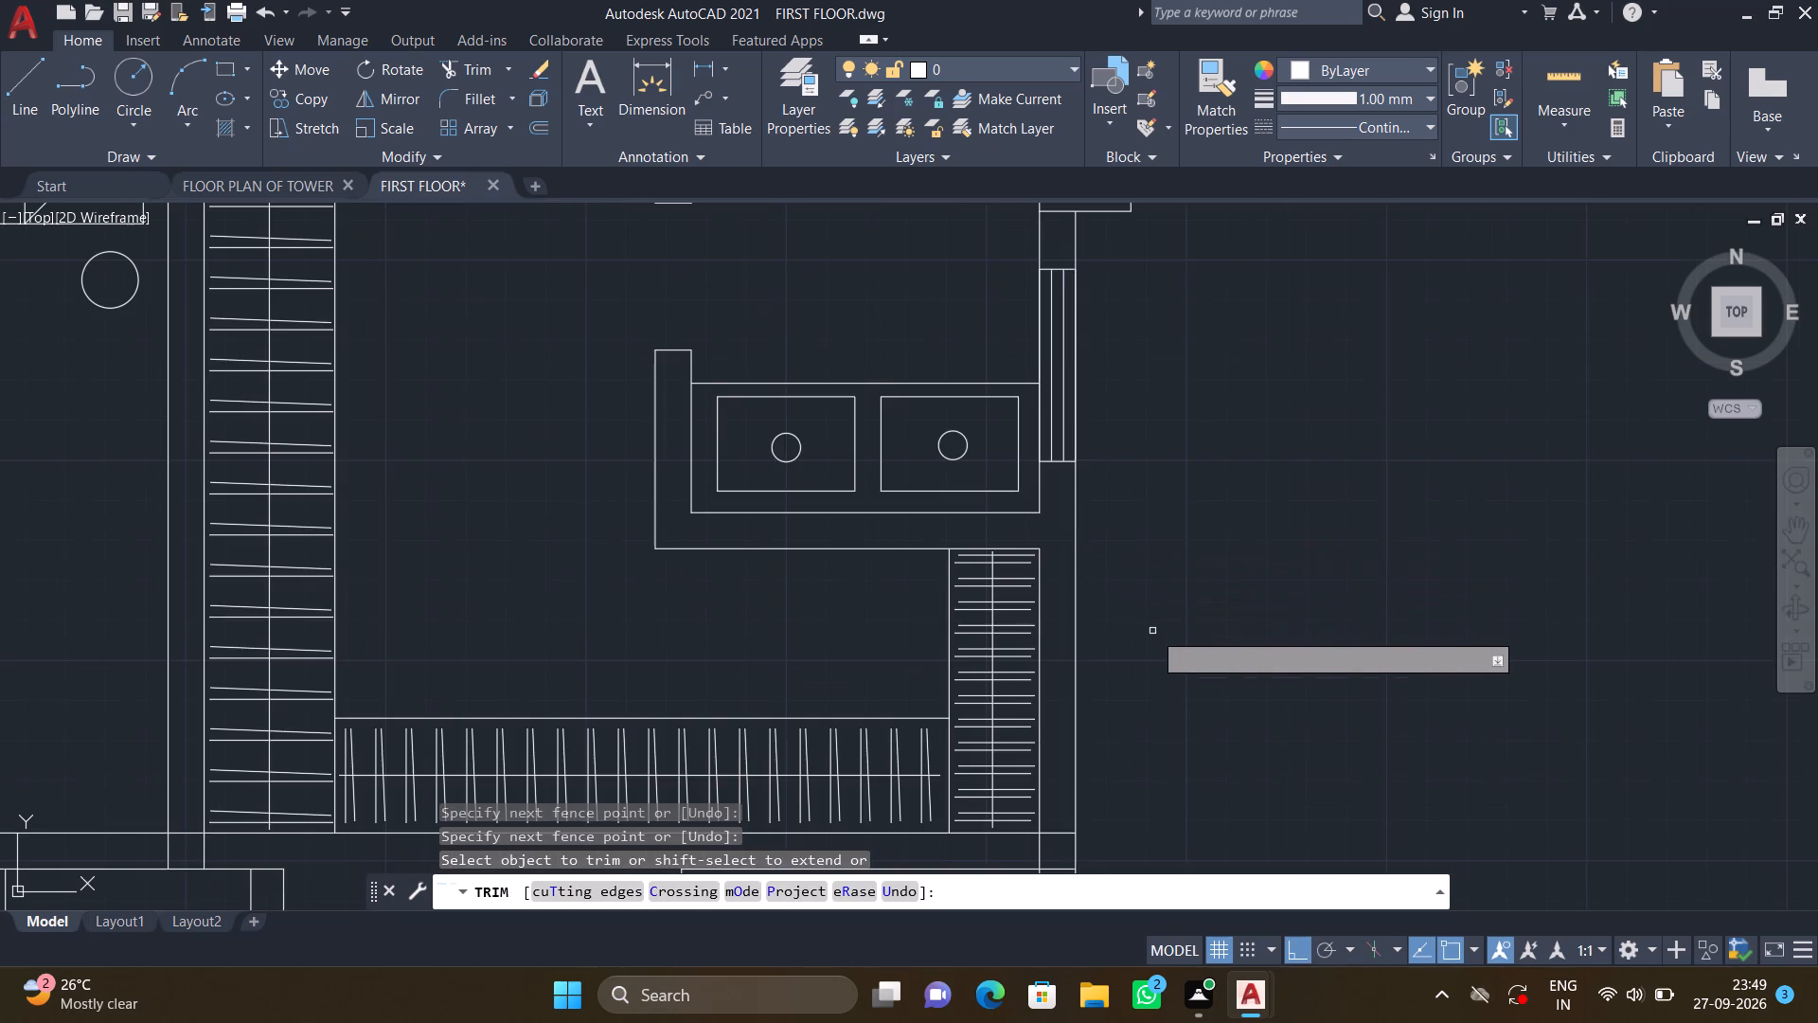
pyautogui.moveTo(1146, 628); pyautogui.dragTo(1137, 403, button='middle')
pyautogui.scroll(2, 1039, 646)
pyautogui.moveTo(1045, 661); pyautogui.dragTo(1043, 644)
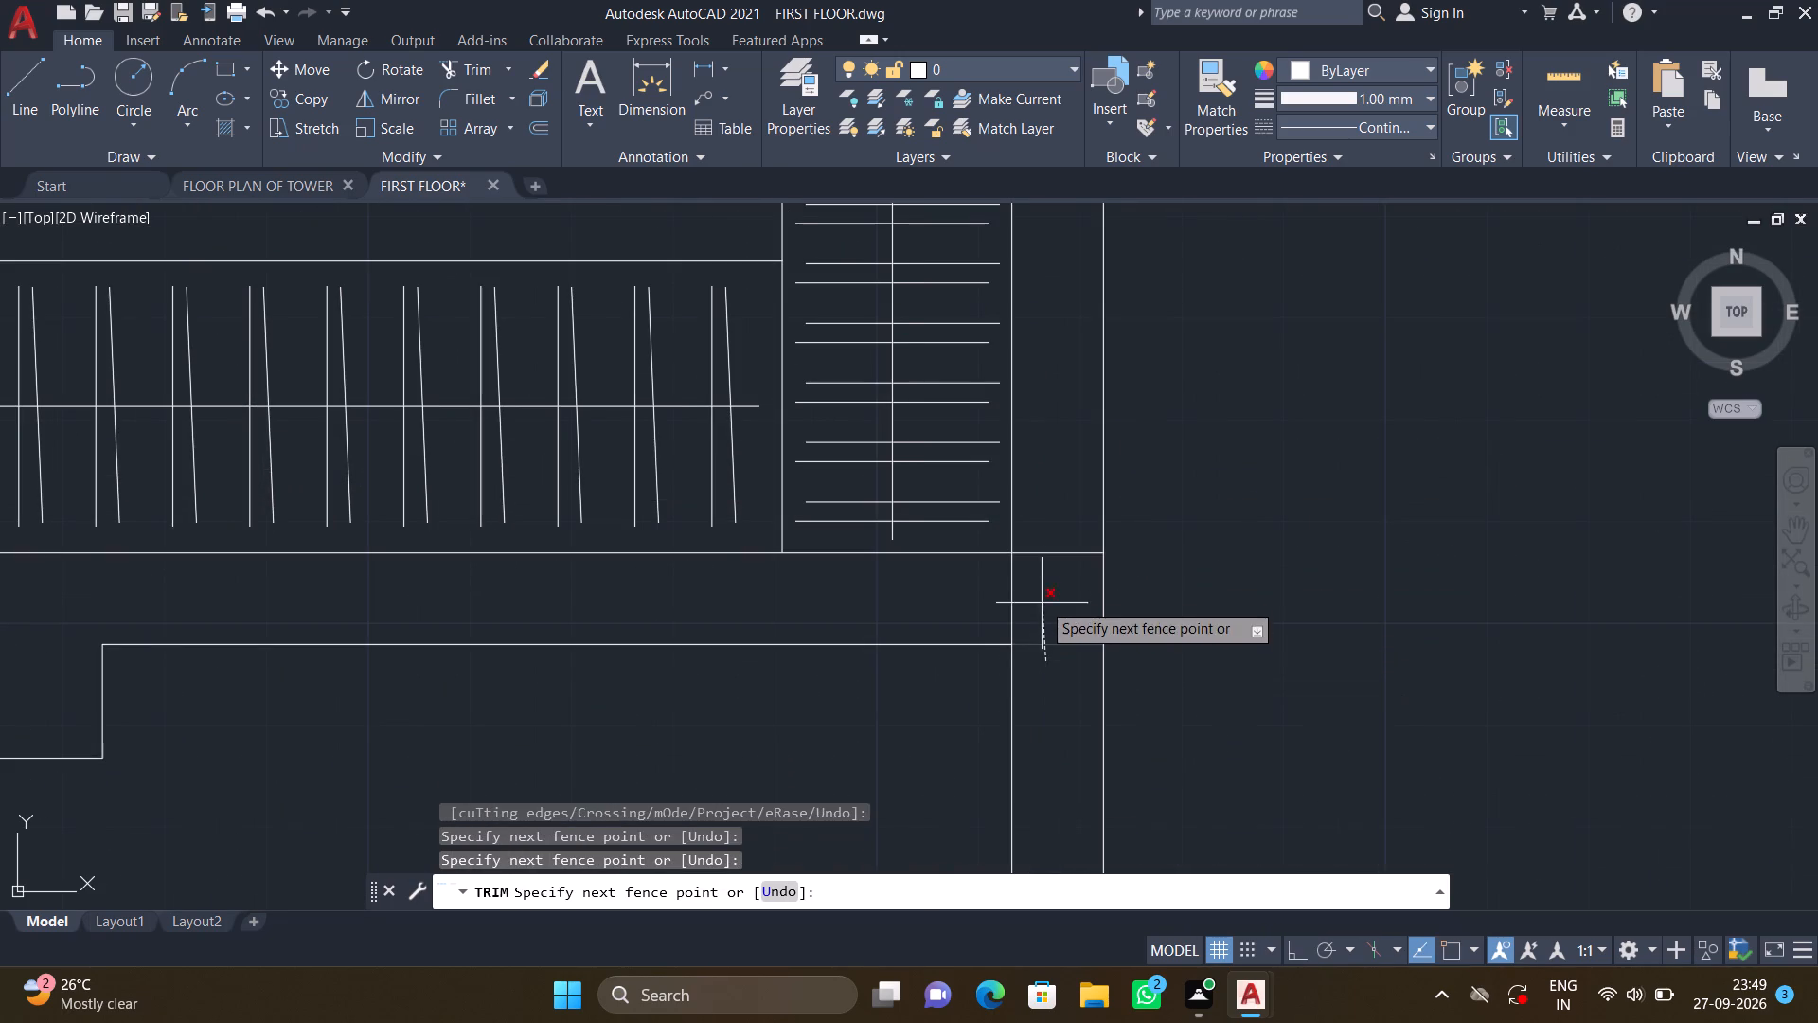
pyautogui.click(1039, 515)
pyautogui.click(1032, 592)
pyautogui.click(974, 600)
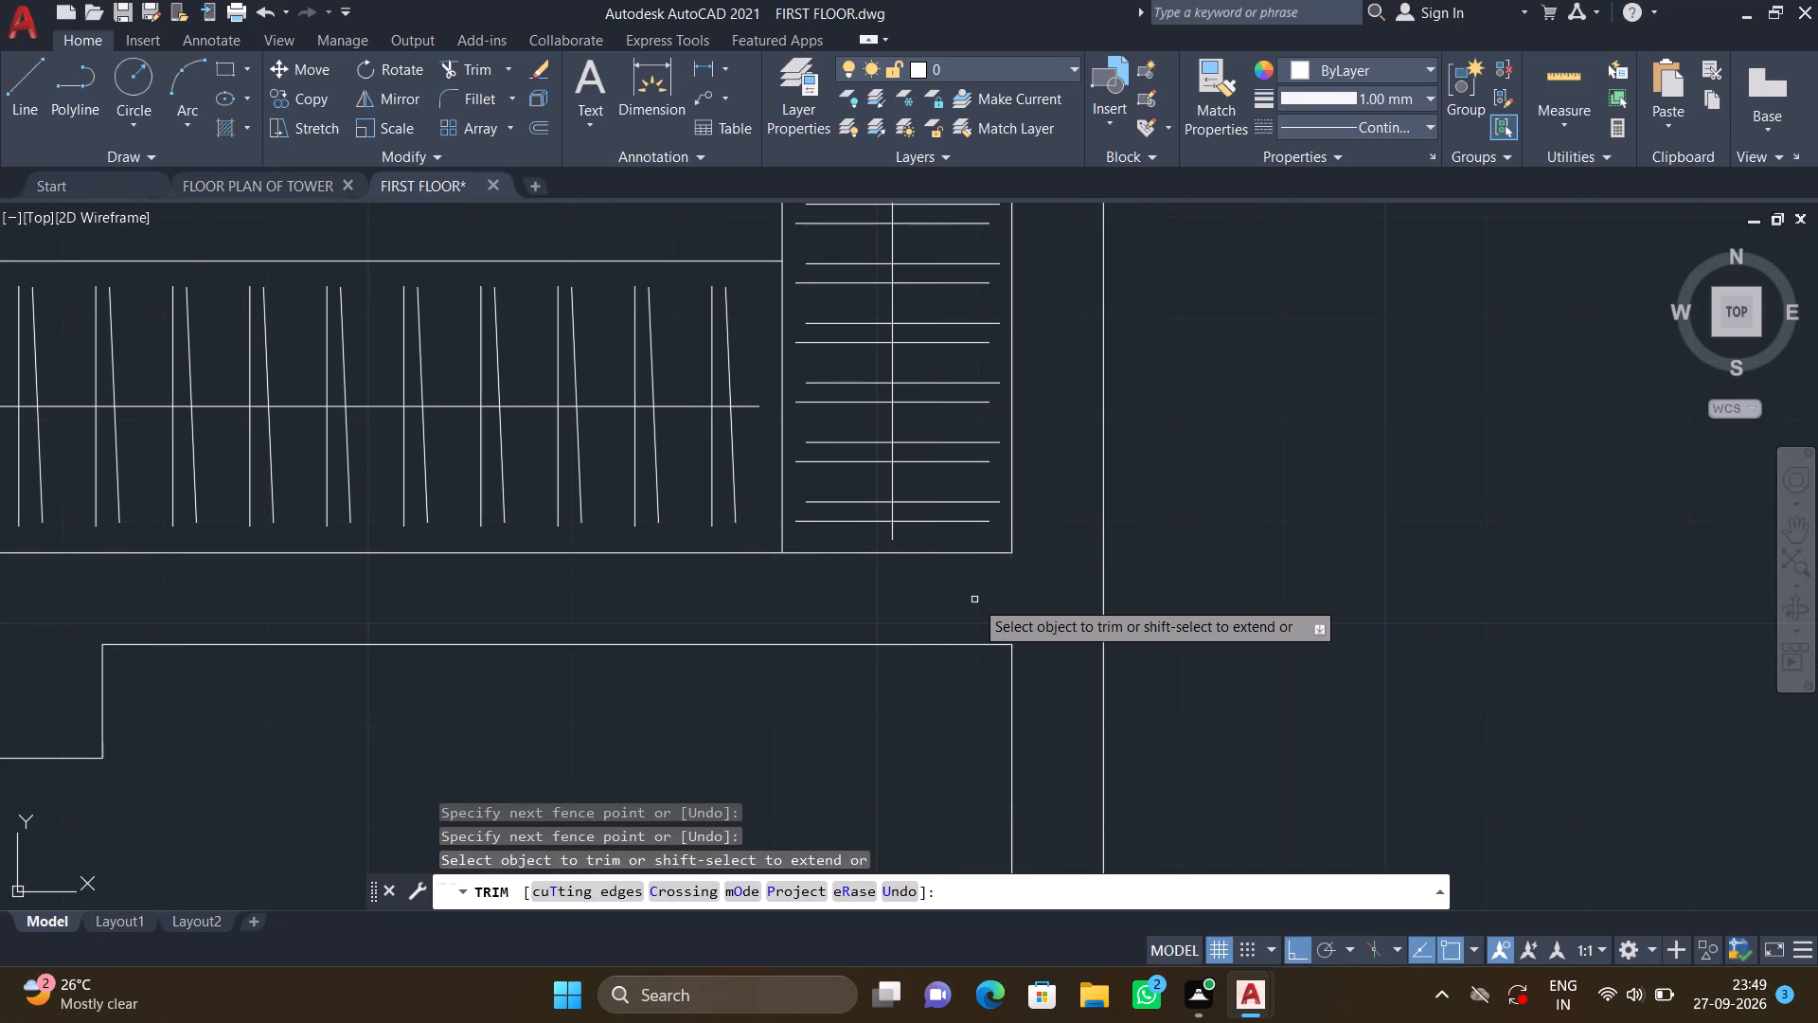
# Trim the overlapping lines where the wall between the southern bedroom and the wardrobe meets the south exterior wall.
pyautogui.scroll(-4, 803, 609)
pyautogui.moveTo(716, 681); pyautogui.dragTo(927, 615, button='middle')
pyautogui.scroll(3, 714, 545)
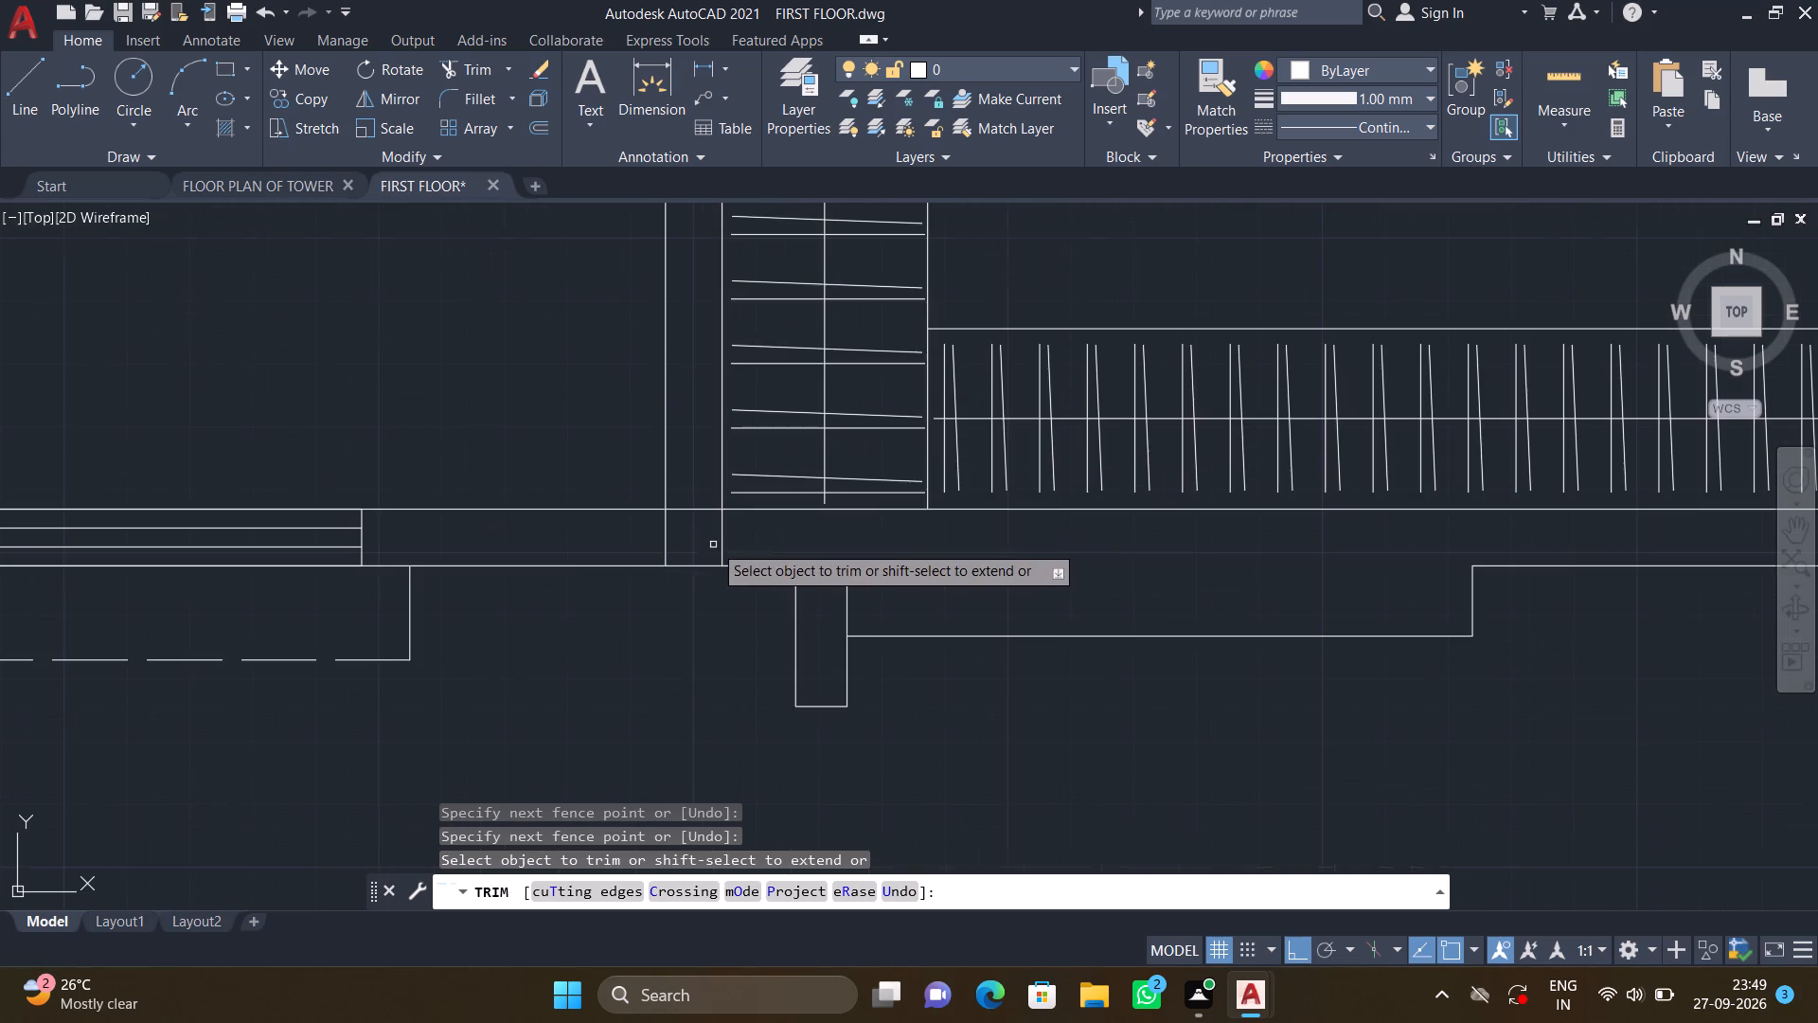
pyautogui.click(649, 536)
pyautogui.click(777, 556)
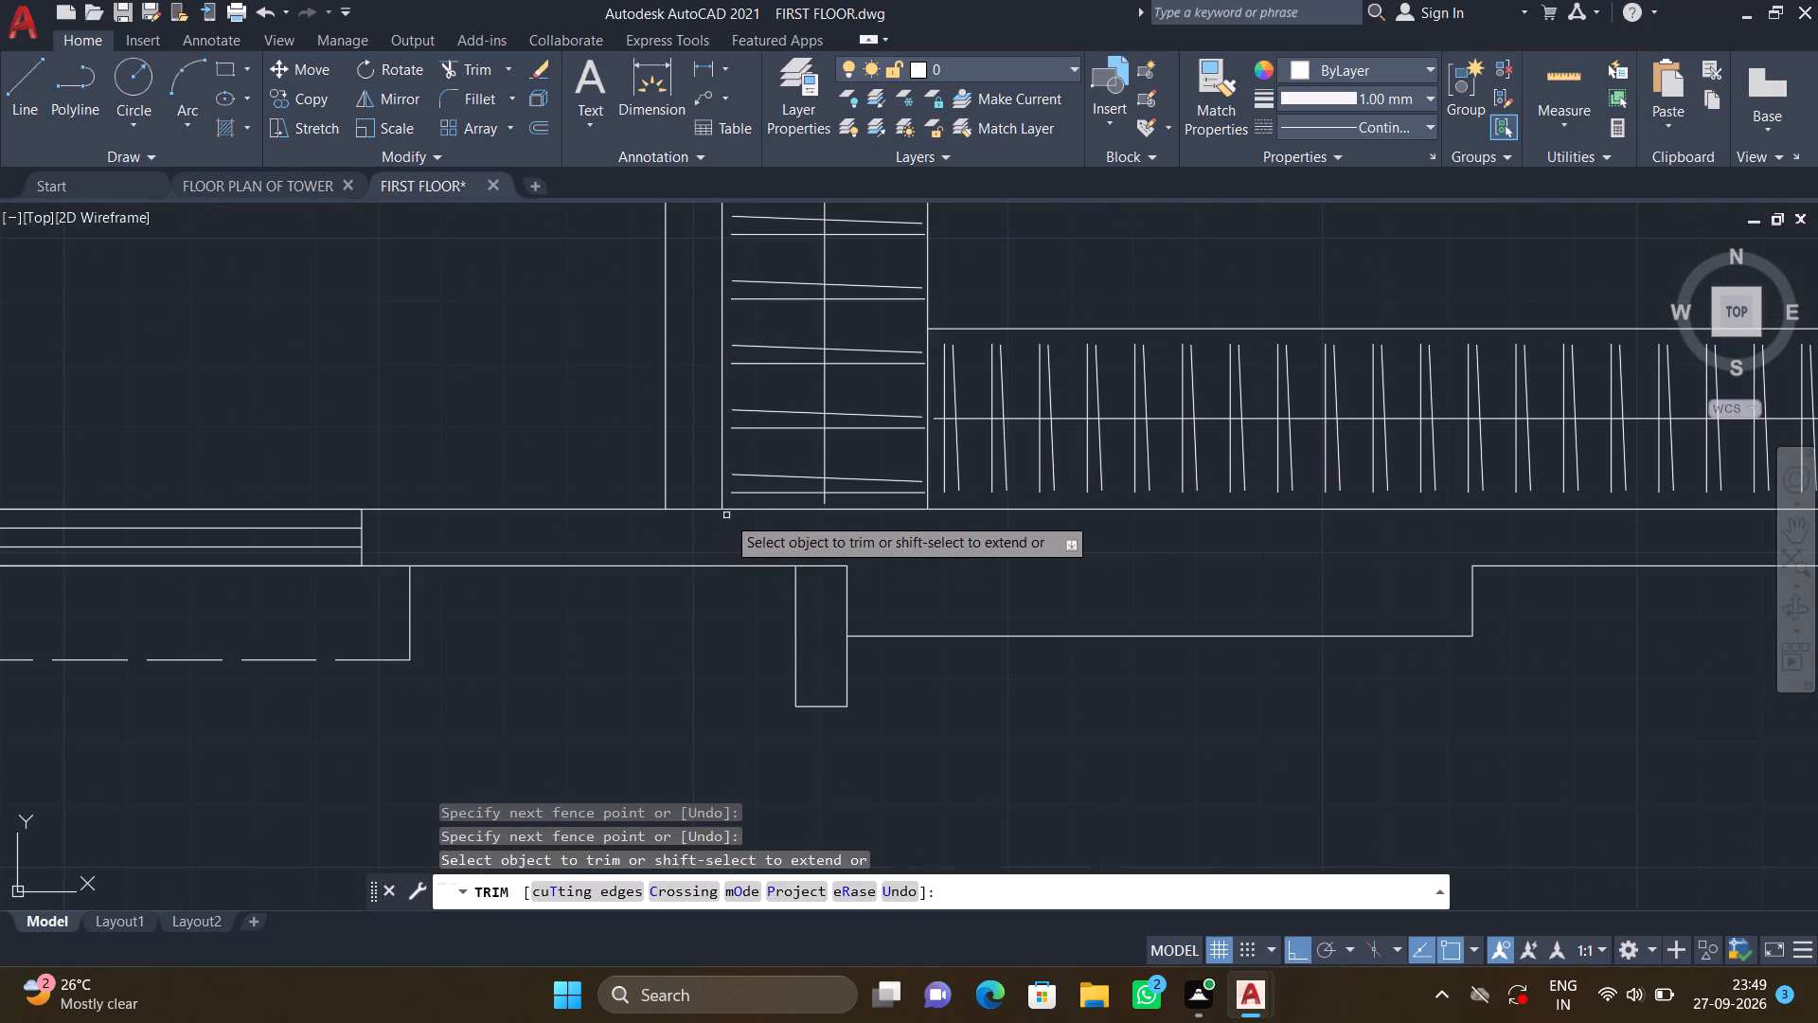
pyautogui.click(697, 511)
# Trim the overlapping inner wall lines at the plan's southwest corner.
pyautogui.scroll(-3, 626, 603)
pyautogui.moveTo(609, 670); pyautogui.dragTo(915, 672, button='middle')
pyautogui.scroll(-2, 915, 673)
pyautogui.moveTo(793, 677); pyautogui.dragTo(962, 616, button='middle')
pyautogui.scroll(3, 824, 583)
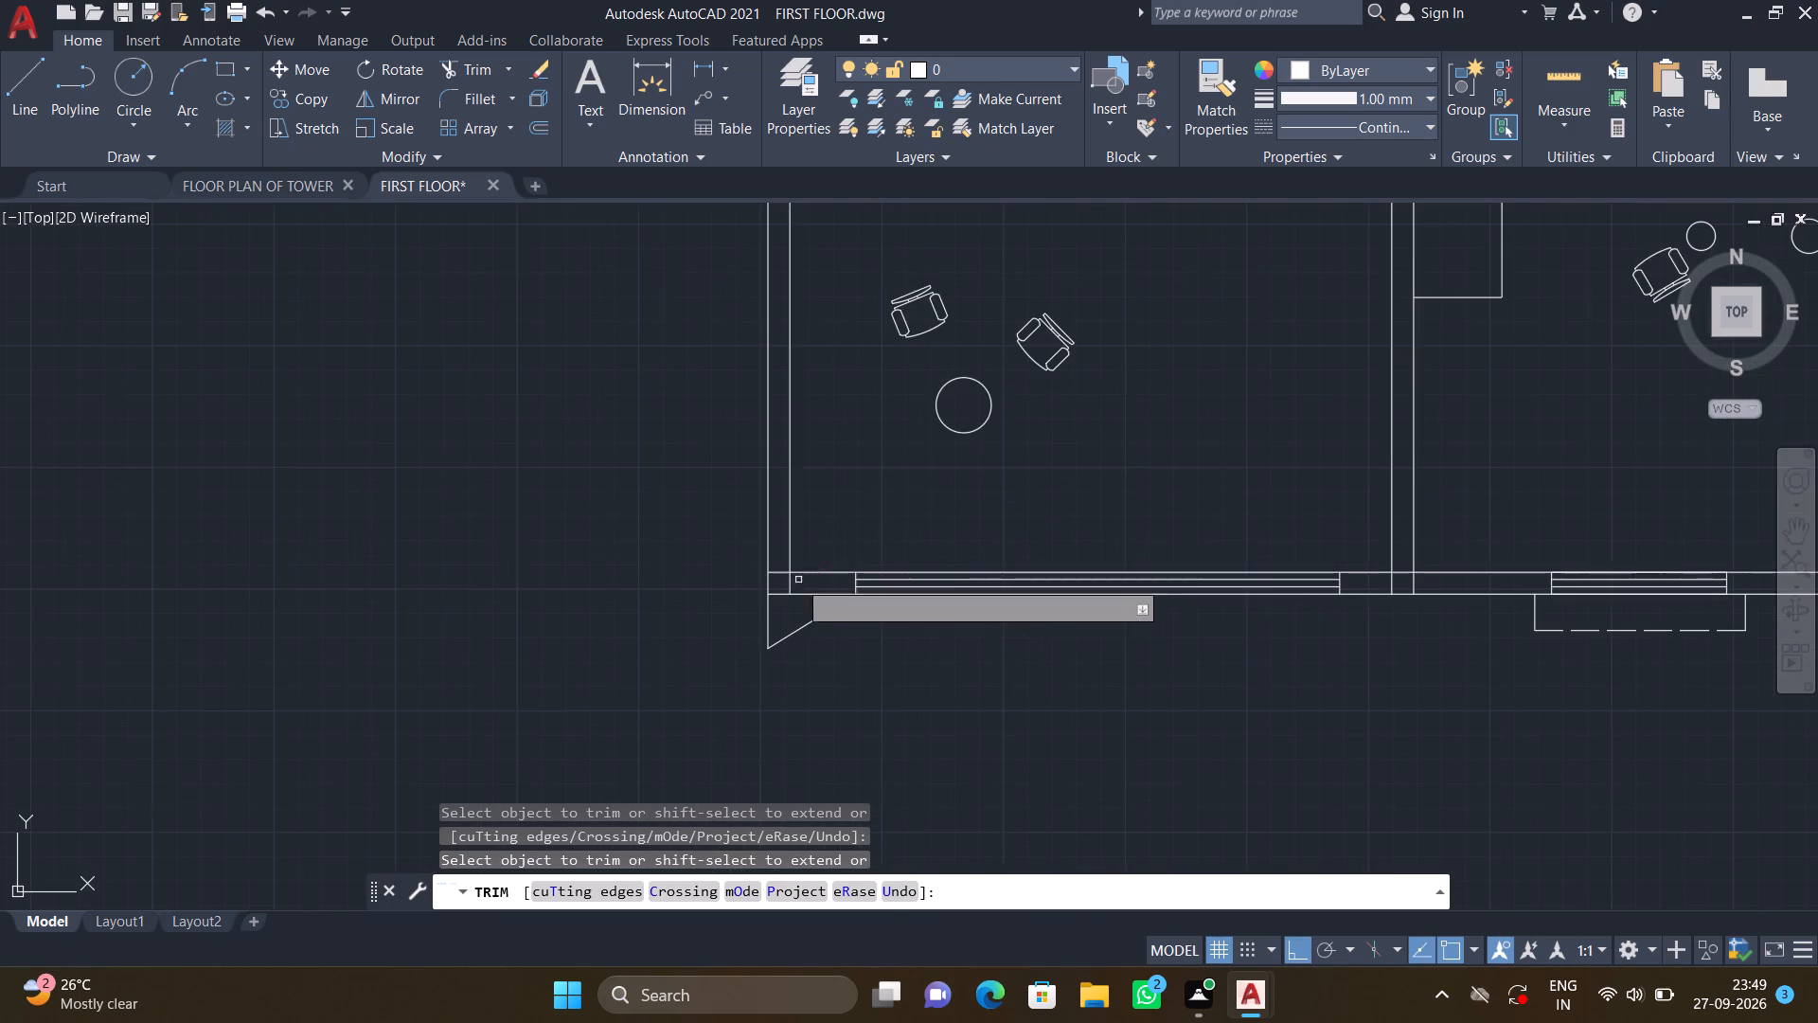
pyautogui.scroll(3, 779, 584)
pyautogui.click(762, 532)
pyautogui.click(759, 571)
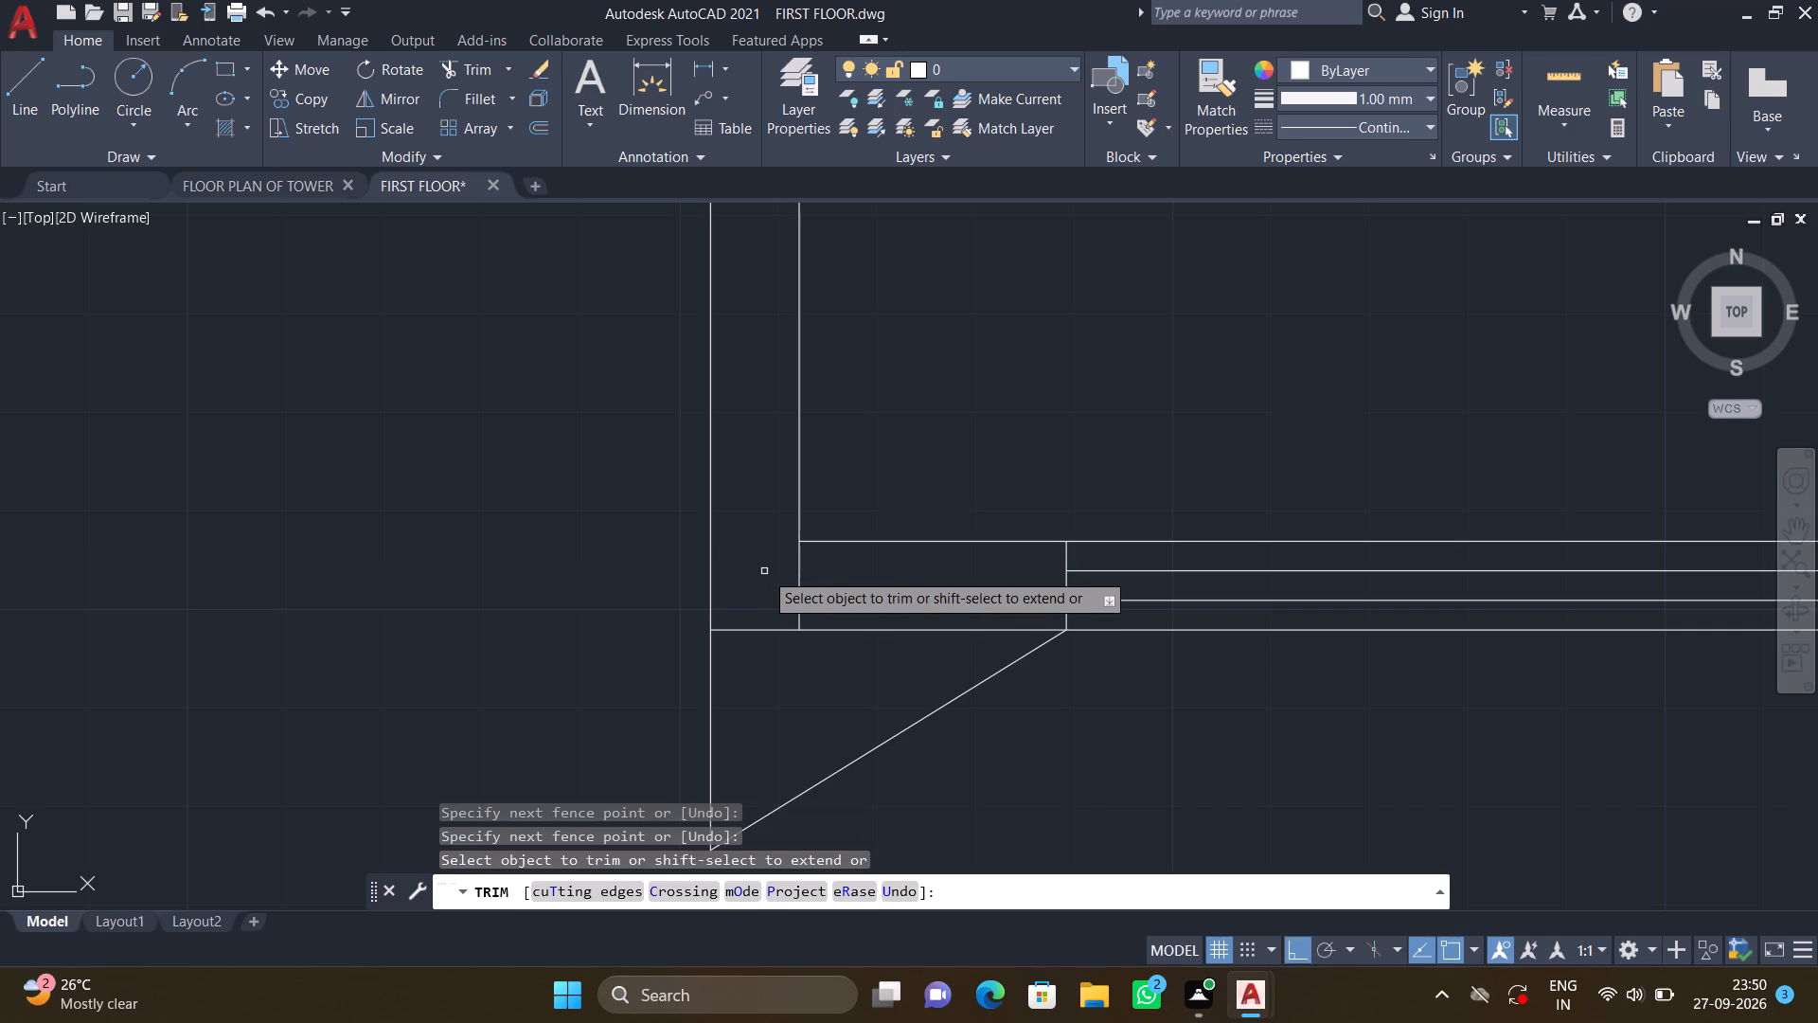
pyautogui.click(764, 571)
pyautogui.click(810, 581)
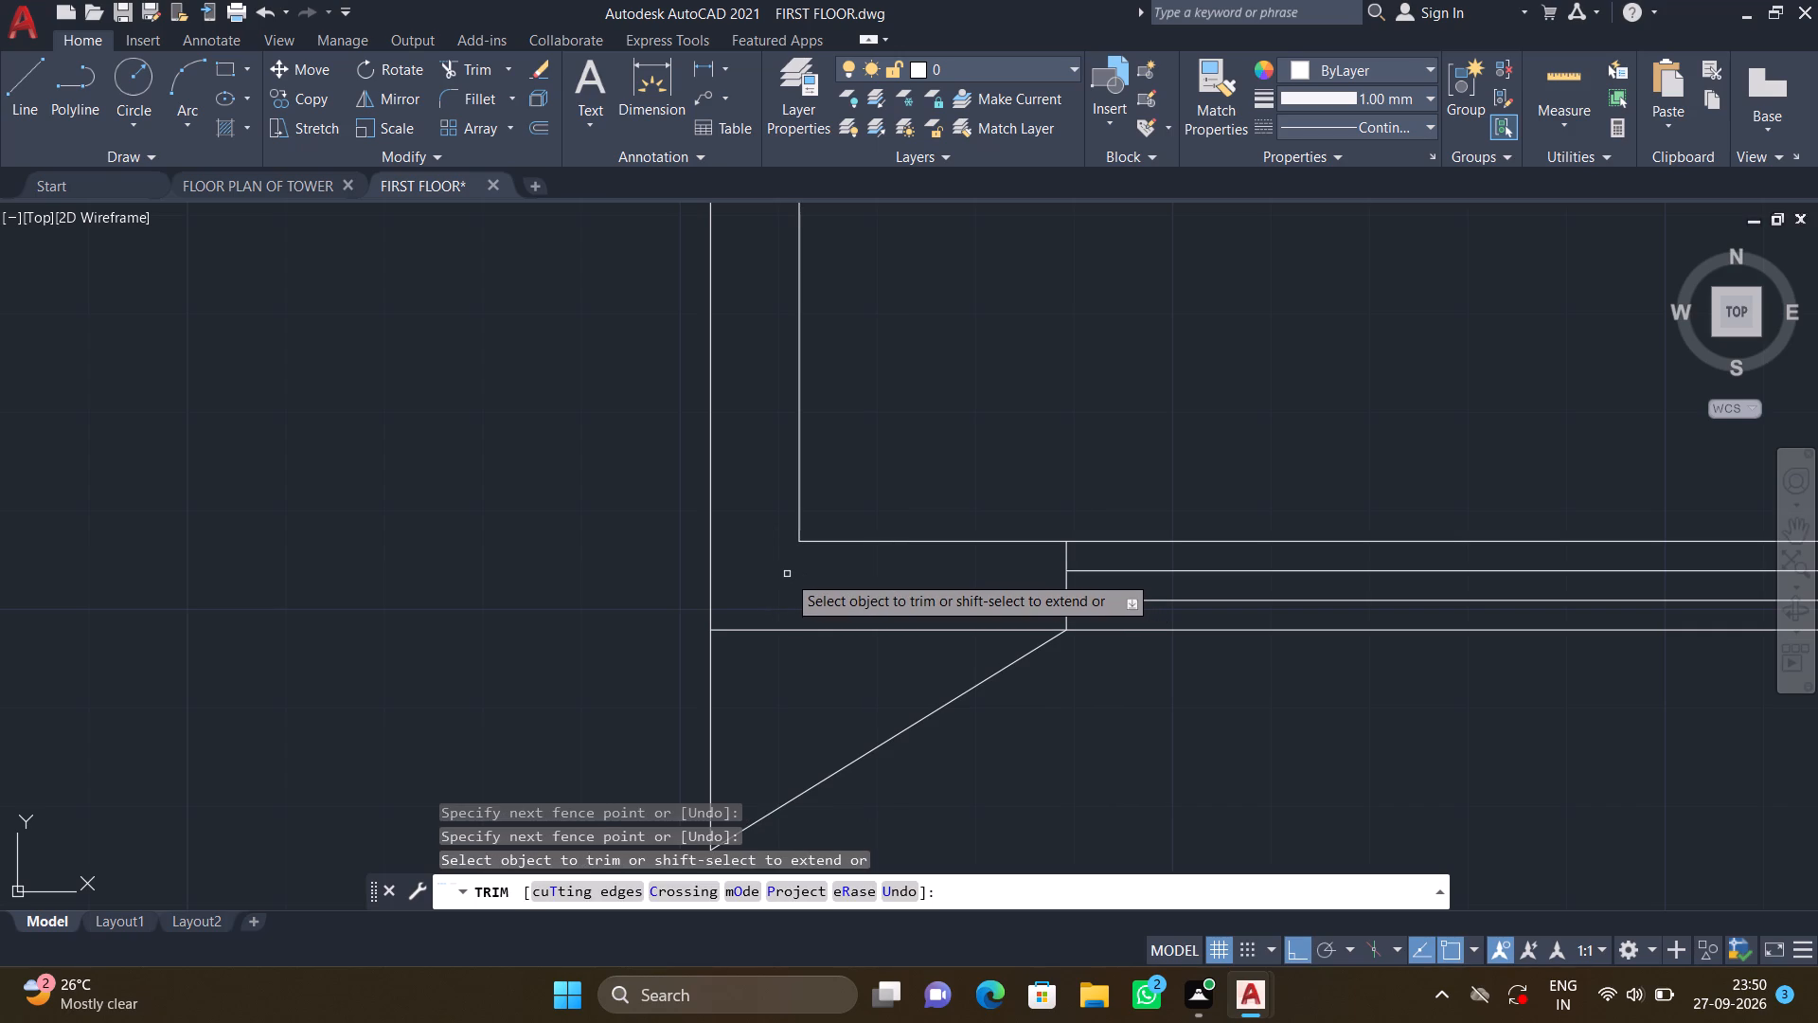
# Trim the overlapping lines where the horizontal wall north of the southwest bathroom meets the west exterior wall.
pyautogui.scroll(-2, 788, 601)
pyautogui.scroll(-2, 1073, 836)
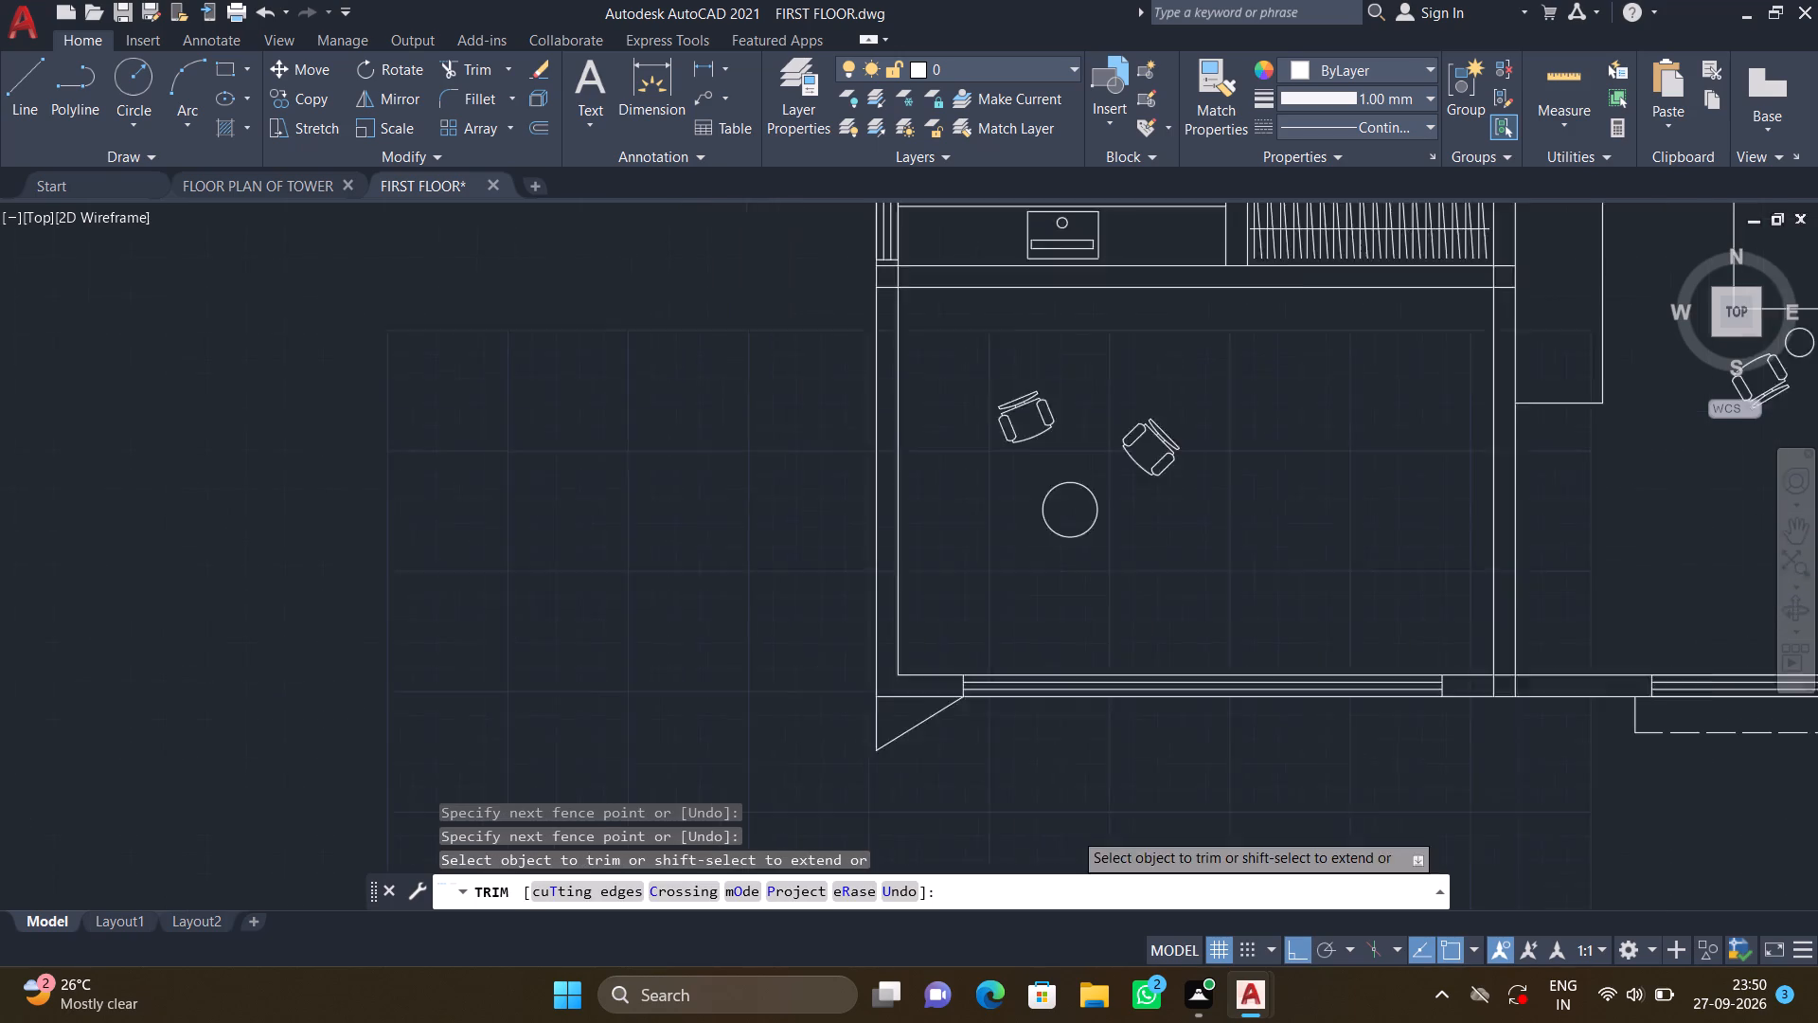
pyautogui.scroll(-1, 1105, 779)
pyautogui.moveTo(1086, 783); pyautogui.dragTo(984, 801, button='middle')
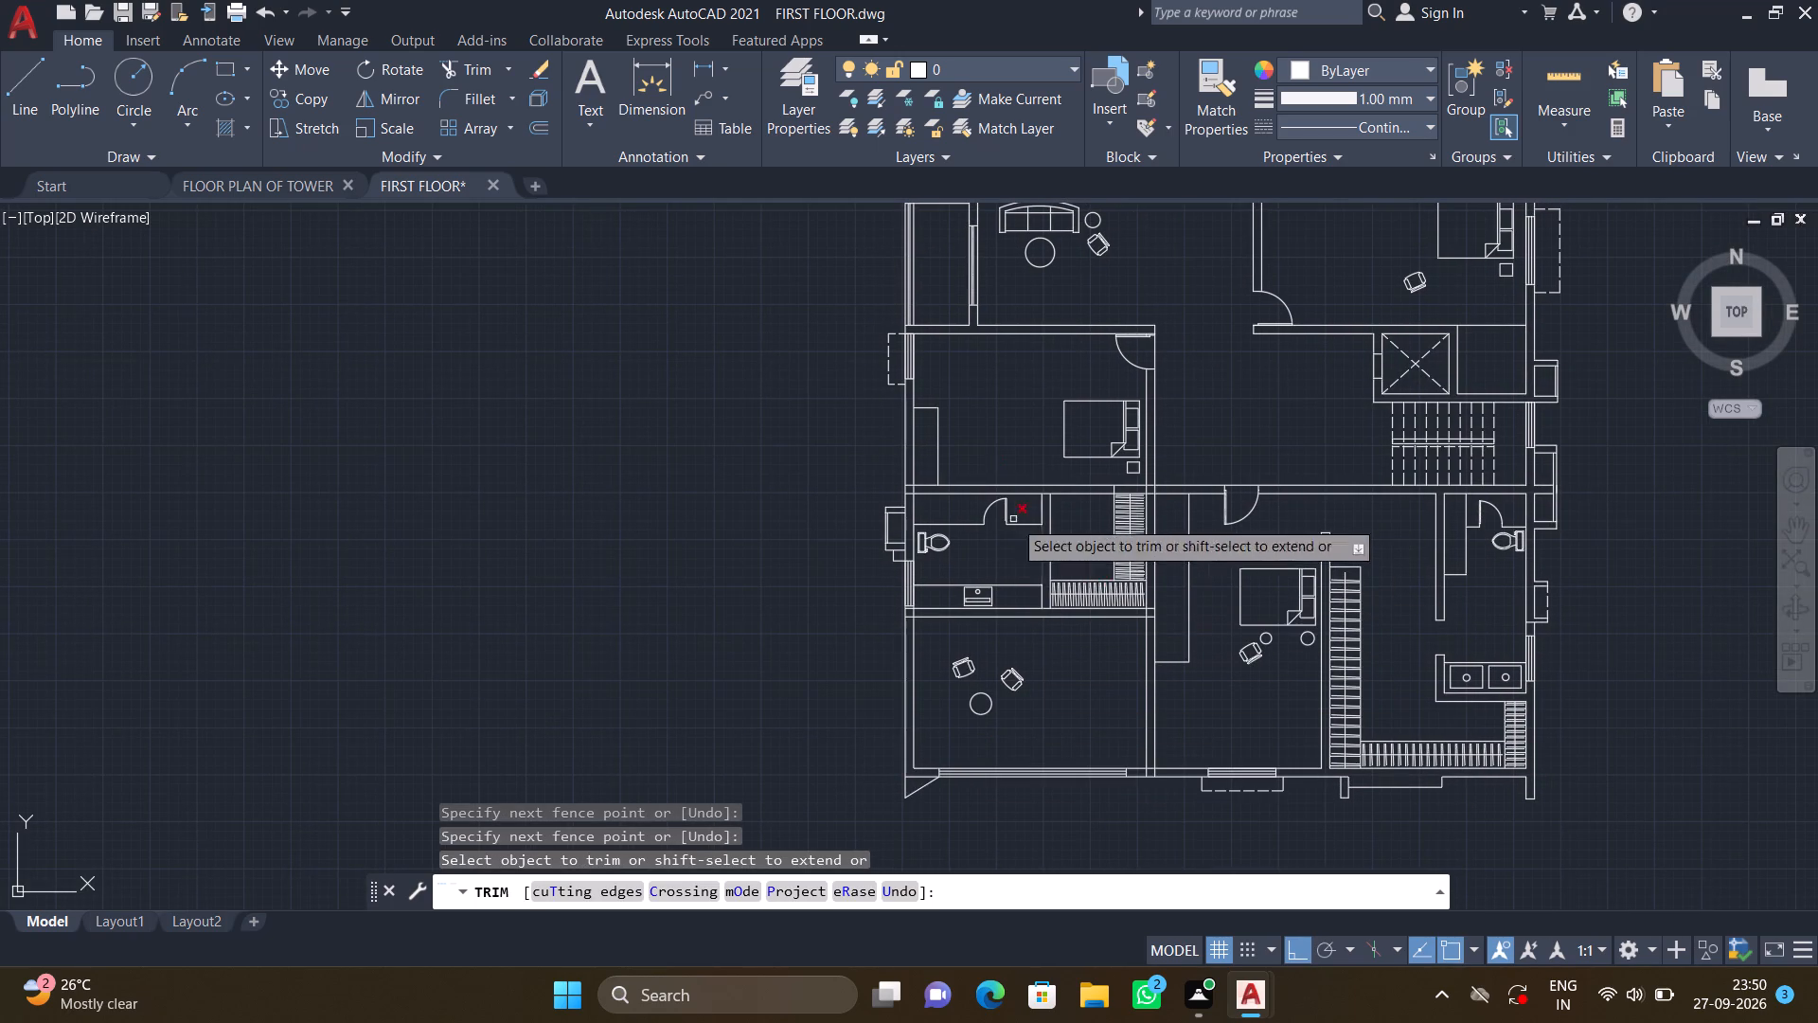
pyautogui.scroll(4, 902, 337)
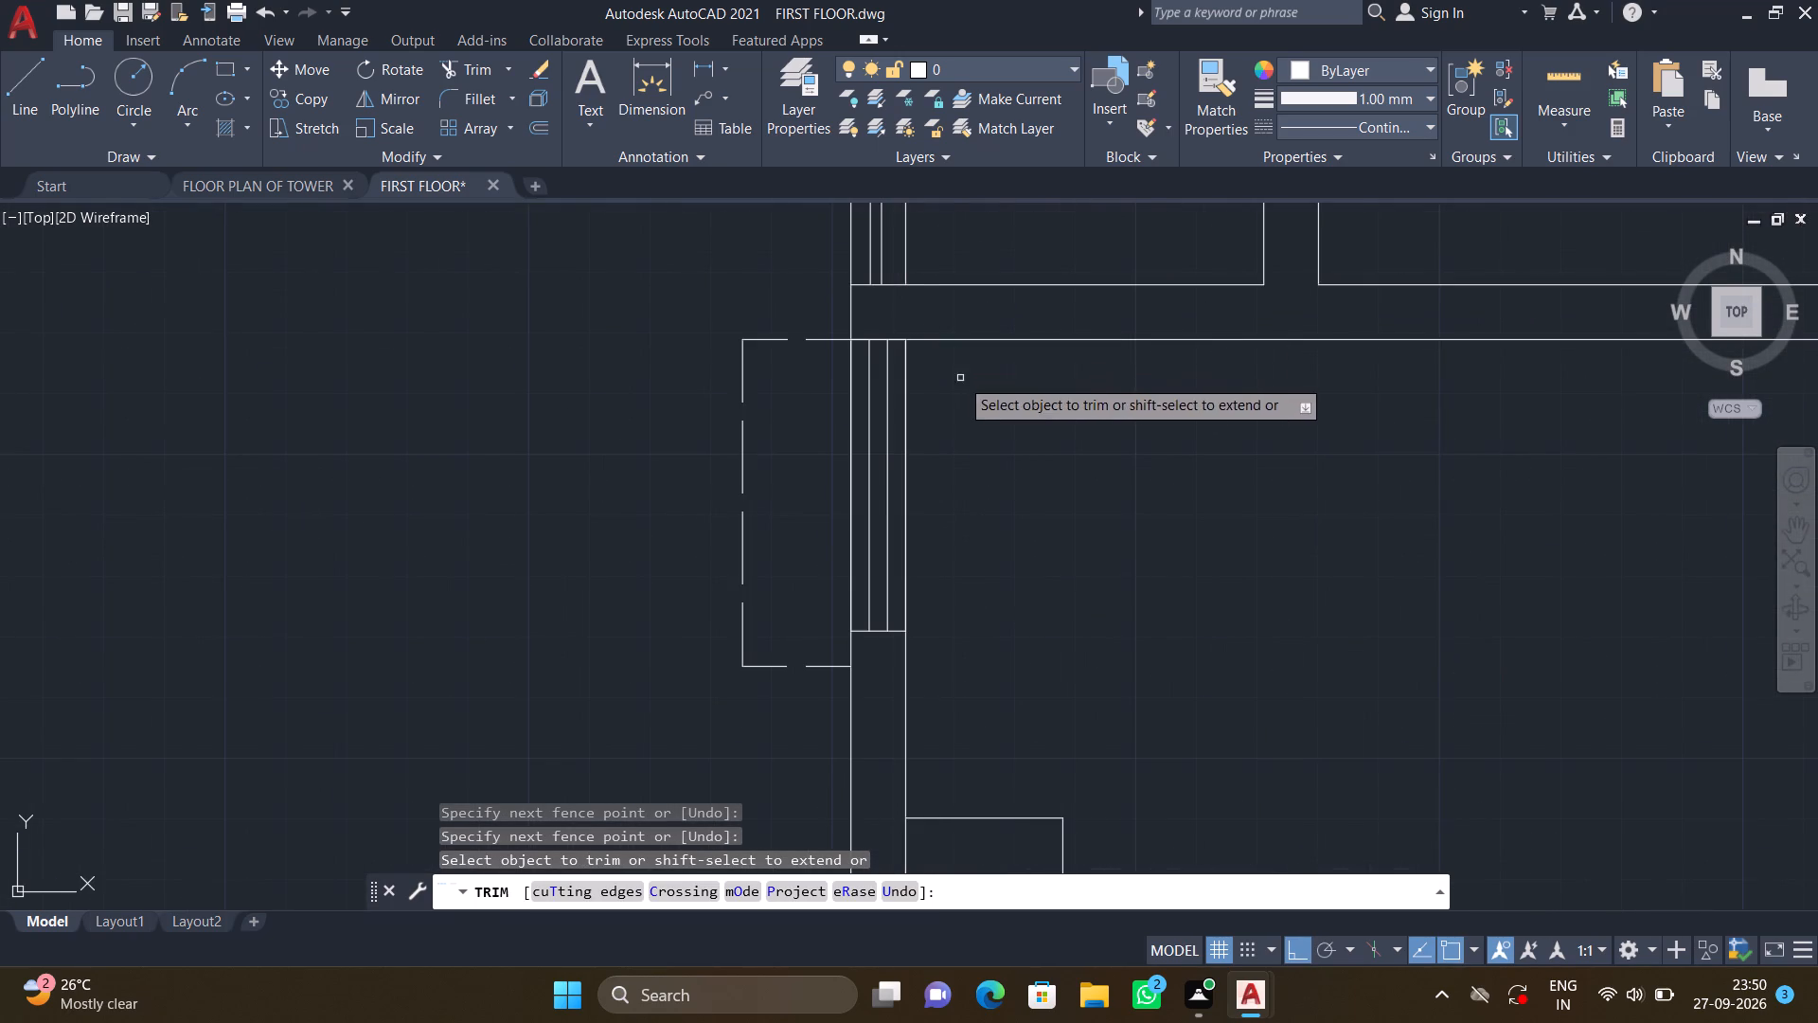
pyautogui.scroll(-2, 964, 411)
pyautogui.moveTo(1025, 541); pyautogui.dragTo(971, 366, button='middle')
pyautogui.scroll(-1, 896, 511)
pyautogui.scroll(1, 850, 631)
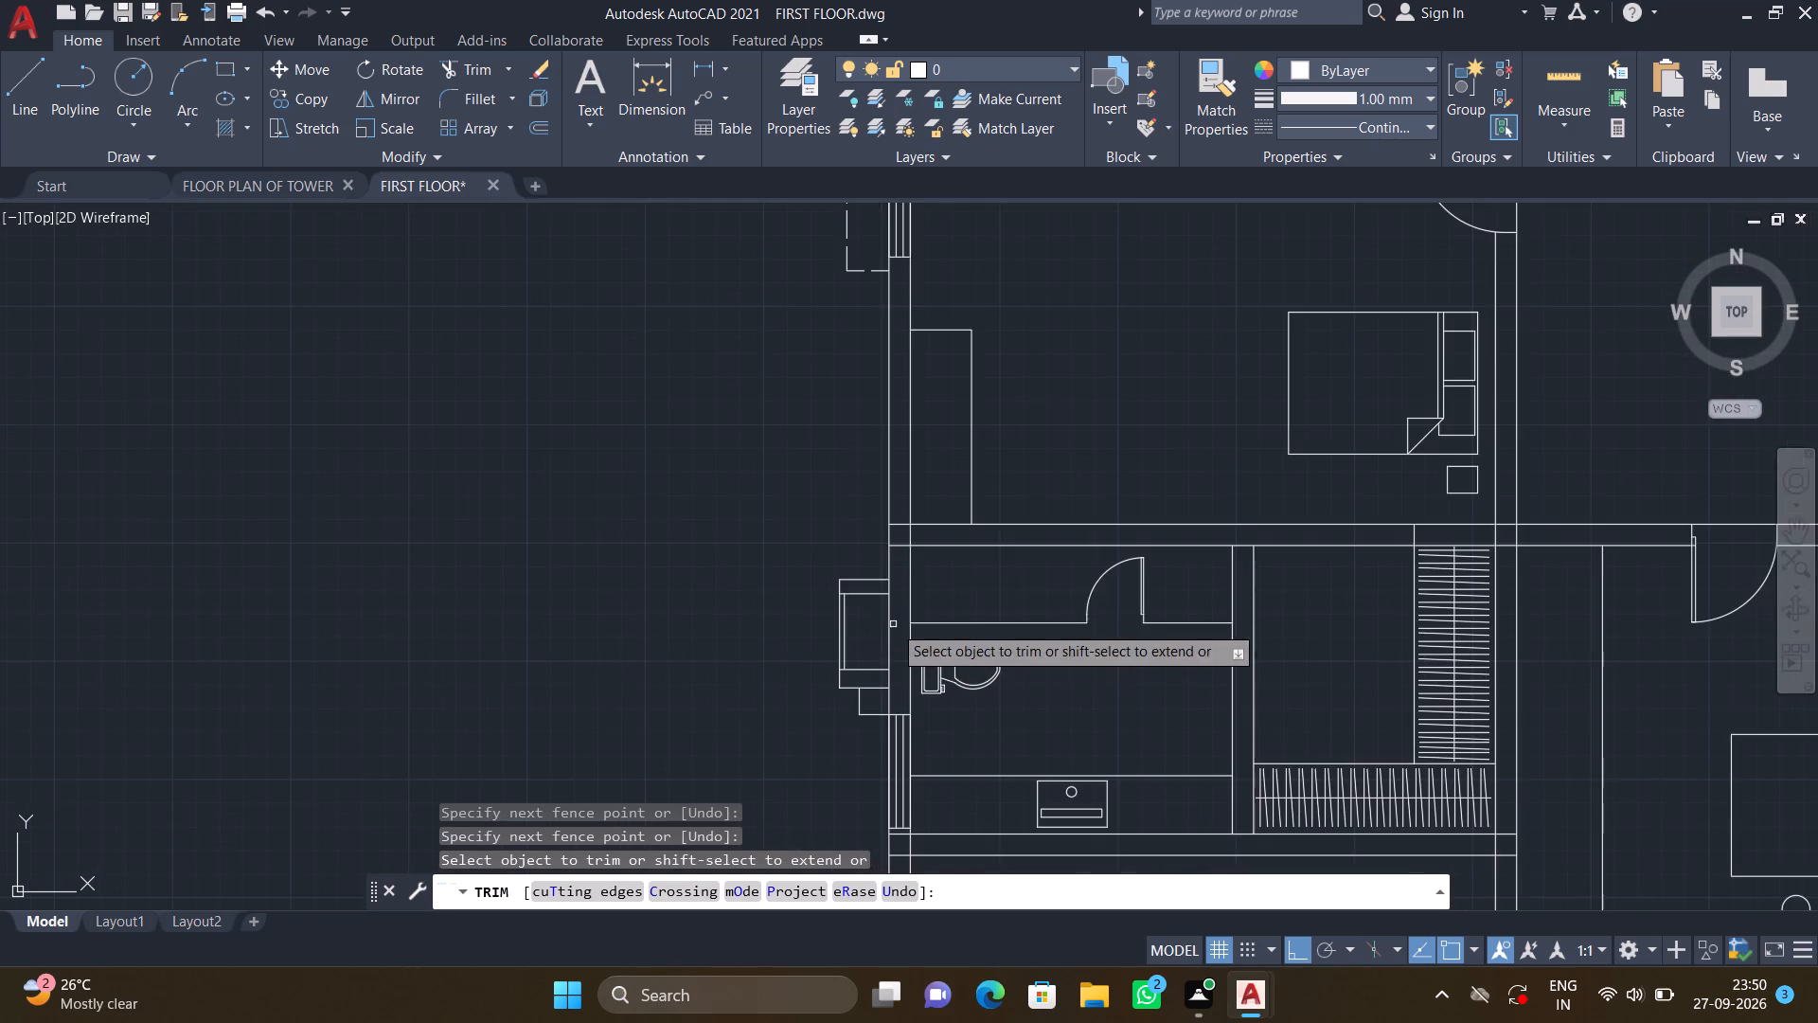
pyautogui.scroll(3, 885, 542)
pyautogui.moveTo(902, 418); pyautogui.dragTo(906, 442)
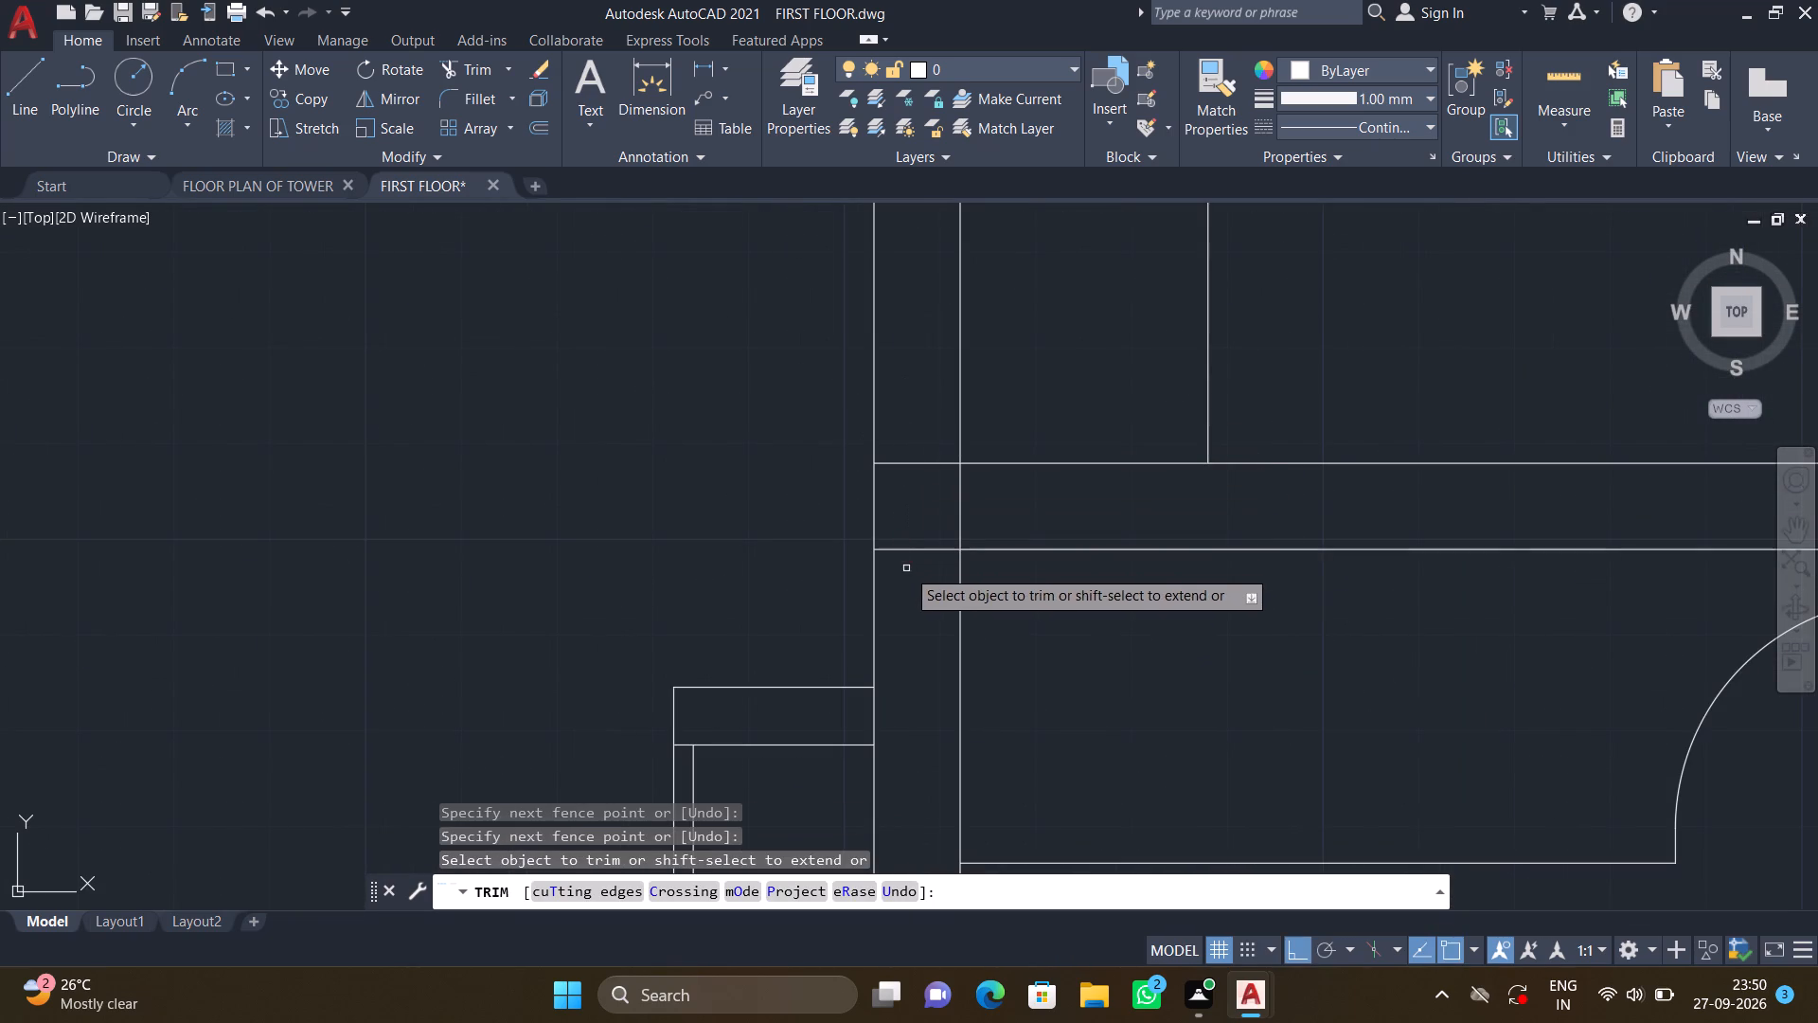
pyautogui.moveTo(907, 569); pyautogui.dragTo(906, 534)
pyautogui.click(887, 429)
pyautogui.click(904, 480)
pyautogui.moveTo(931, 492); pyautogui.dragTo(933, 492)
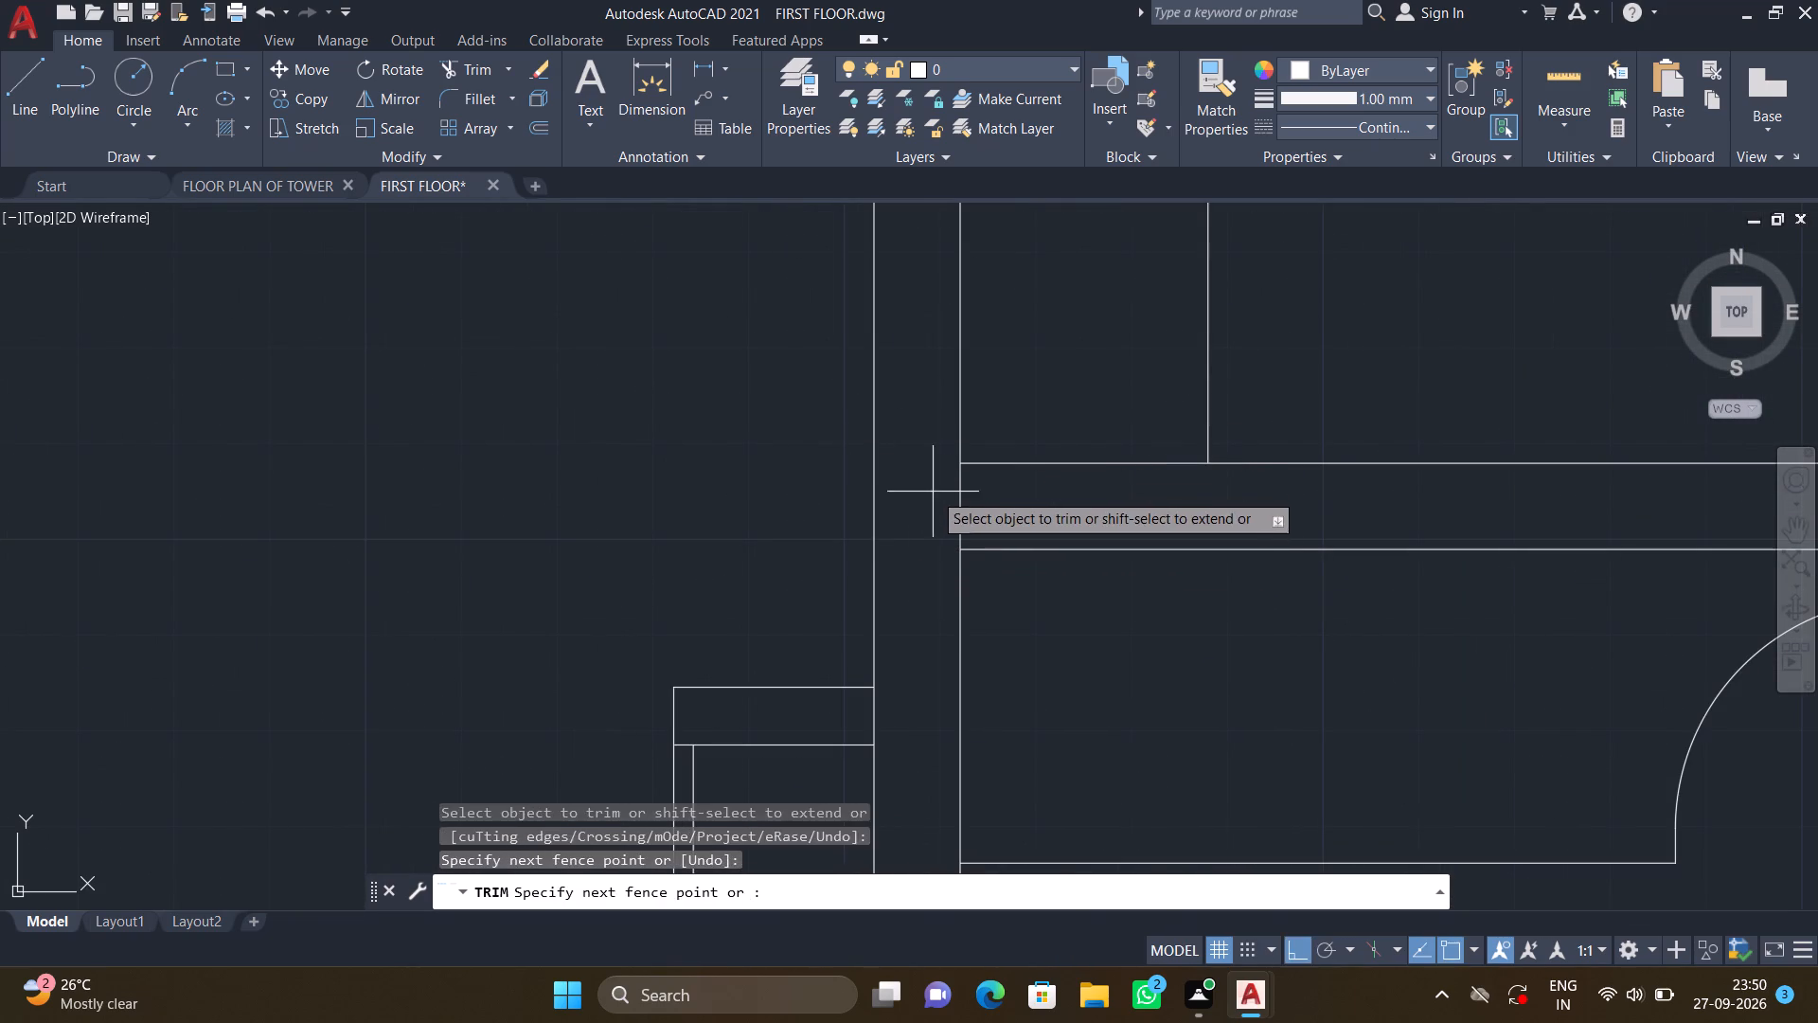
pyautogui.moveTo(933, 492); pyautogui.dragTo(947, 492)
pyautogui.click(992, 496)
# Trim the overlapping lines where the horizontal wall south of the southwest bathroom meets the west exterior wall.
pyautogui.scroll(-3, 1043, 550)
pyautogui.moveTo(1049, 656); pyautogui.dragTo(999, 489, button='middle')
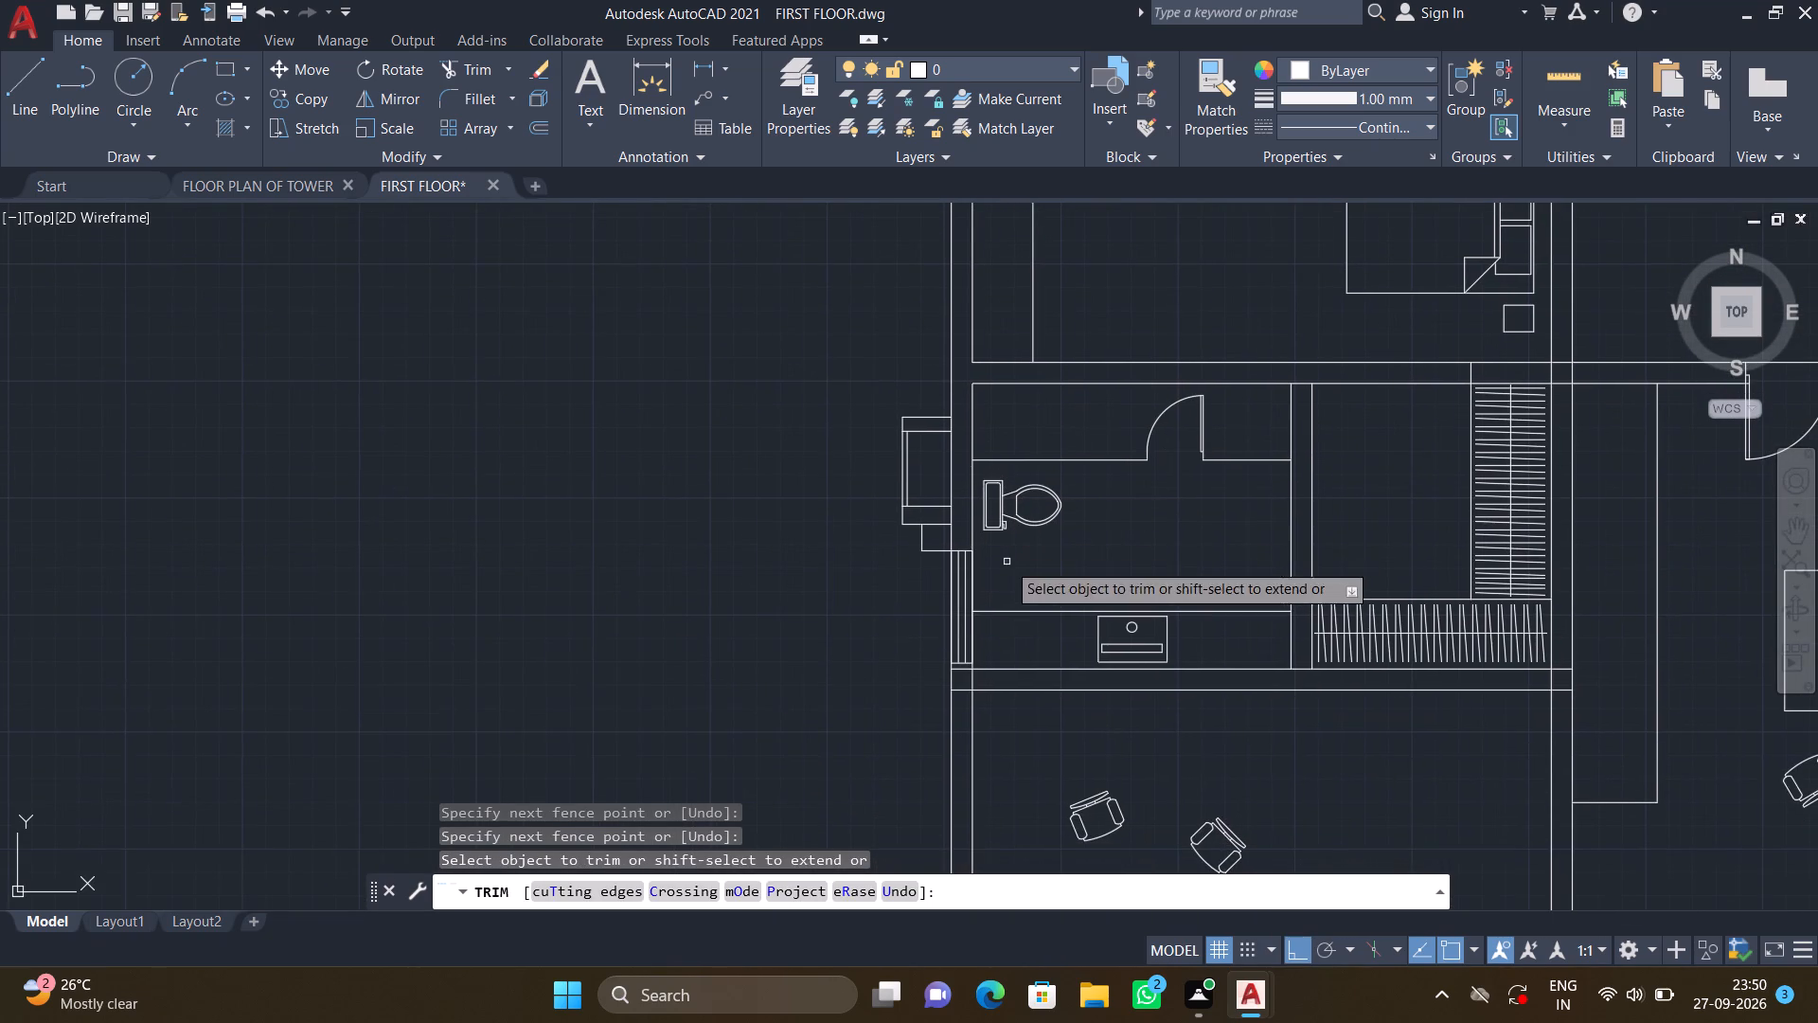
pyautogui.scroll(3, 962, 708)
pyautogui.click(941, 547)
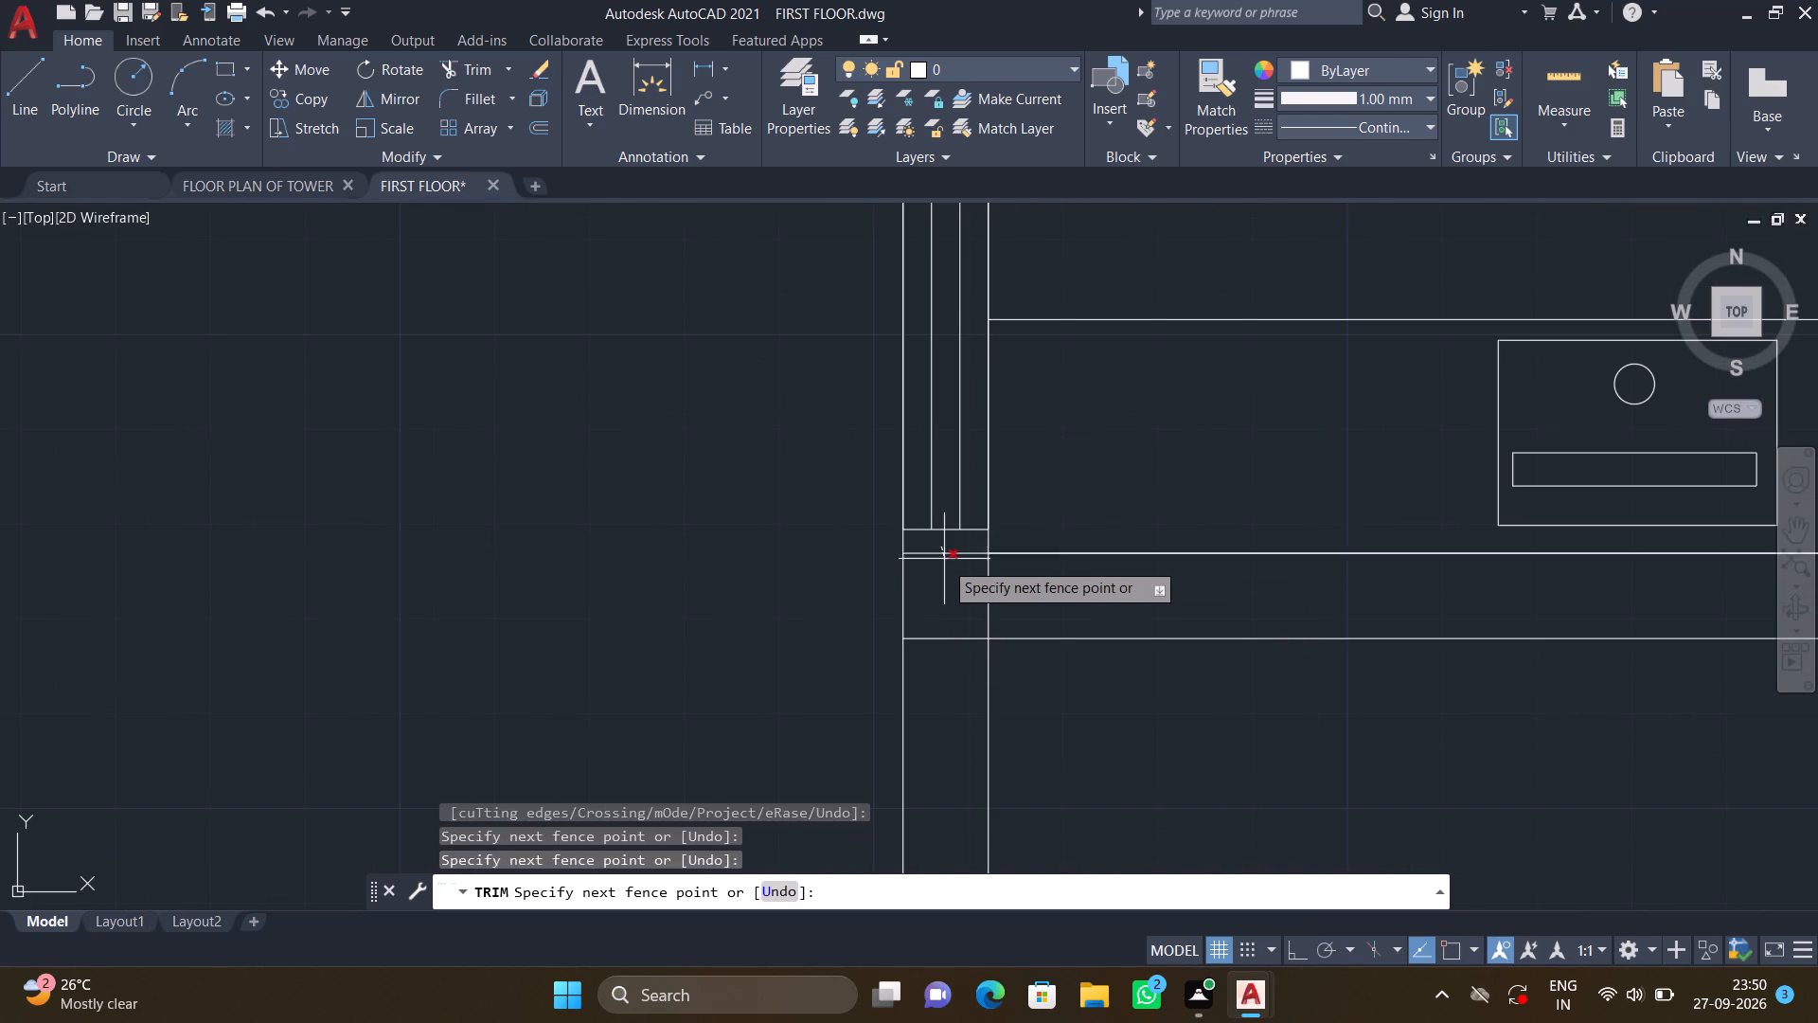
pyautogui.click(950, 599)
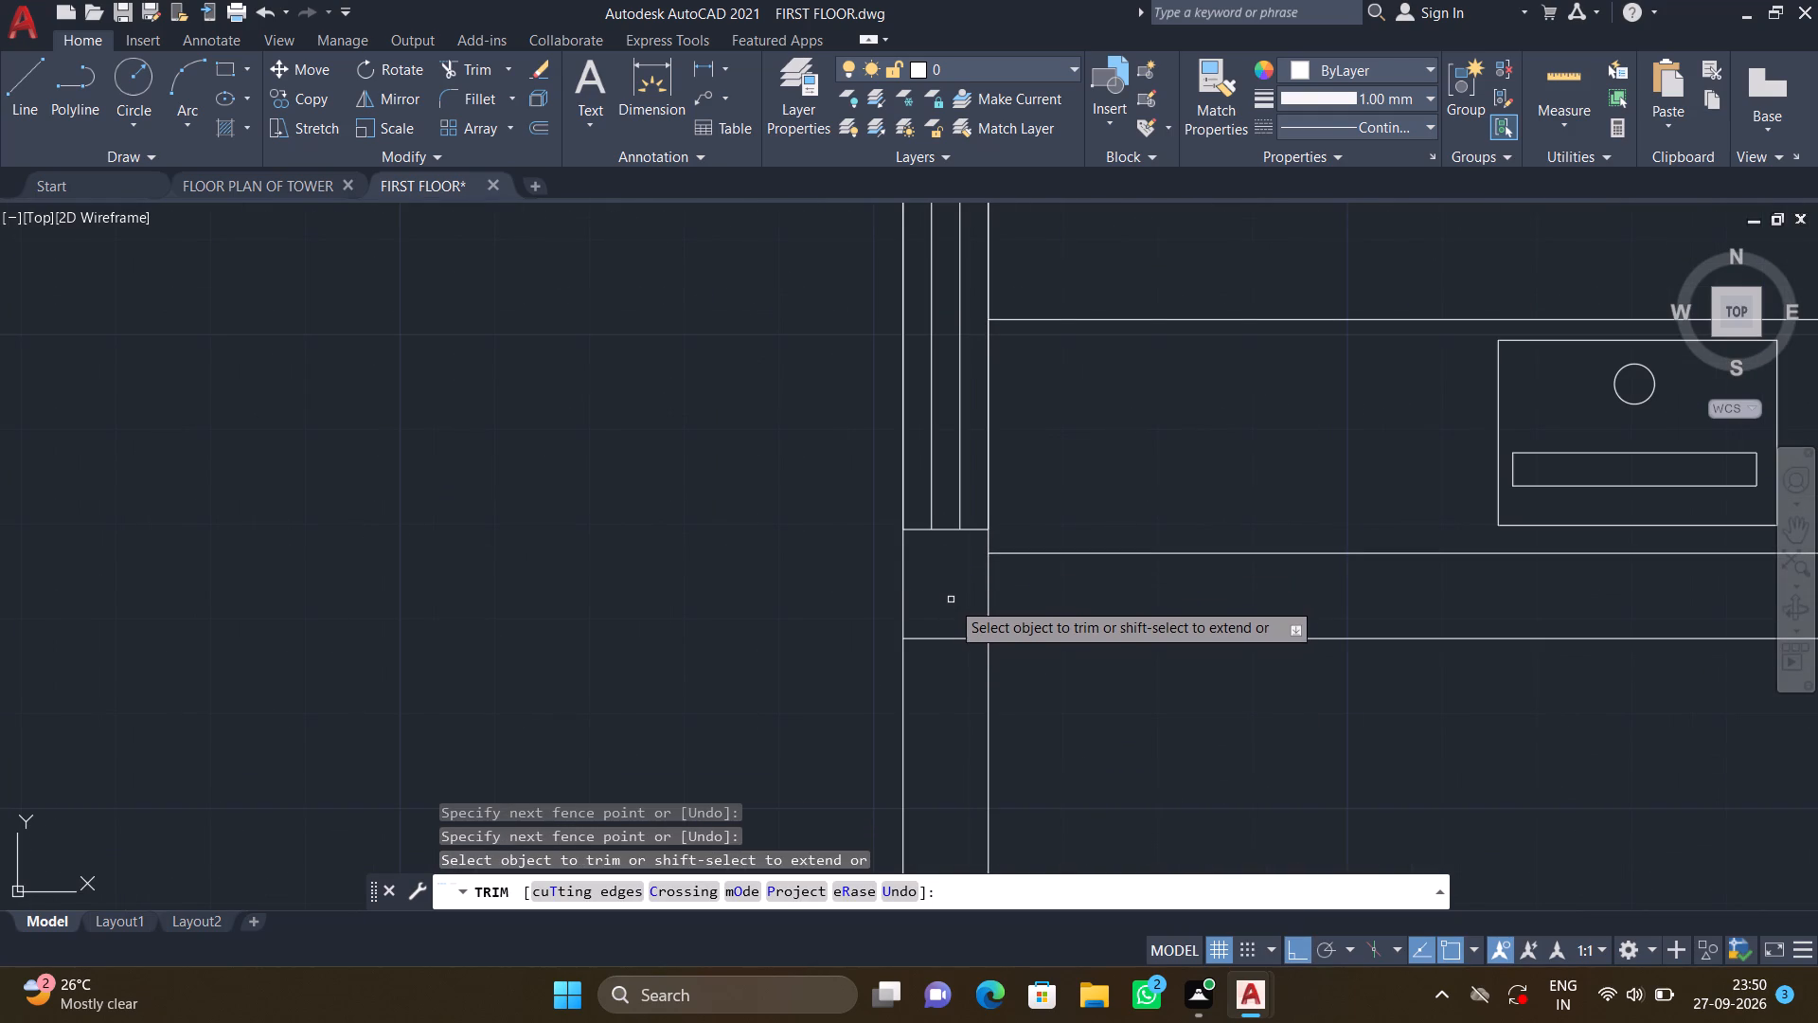
pyautogui.click(975, 603)
pyautogui.click(1022, 593)
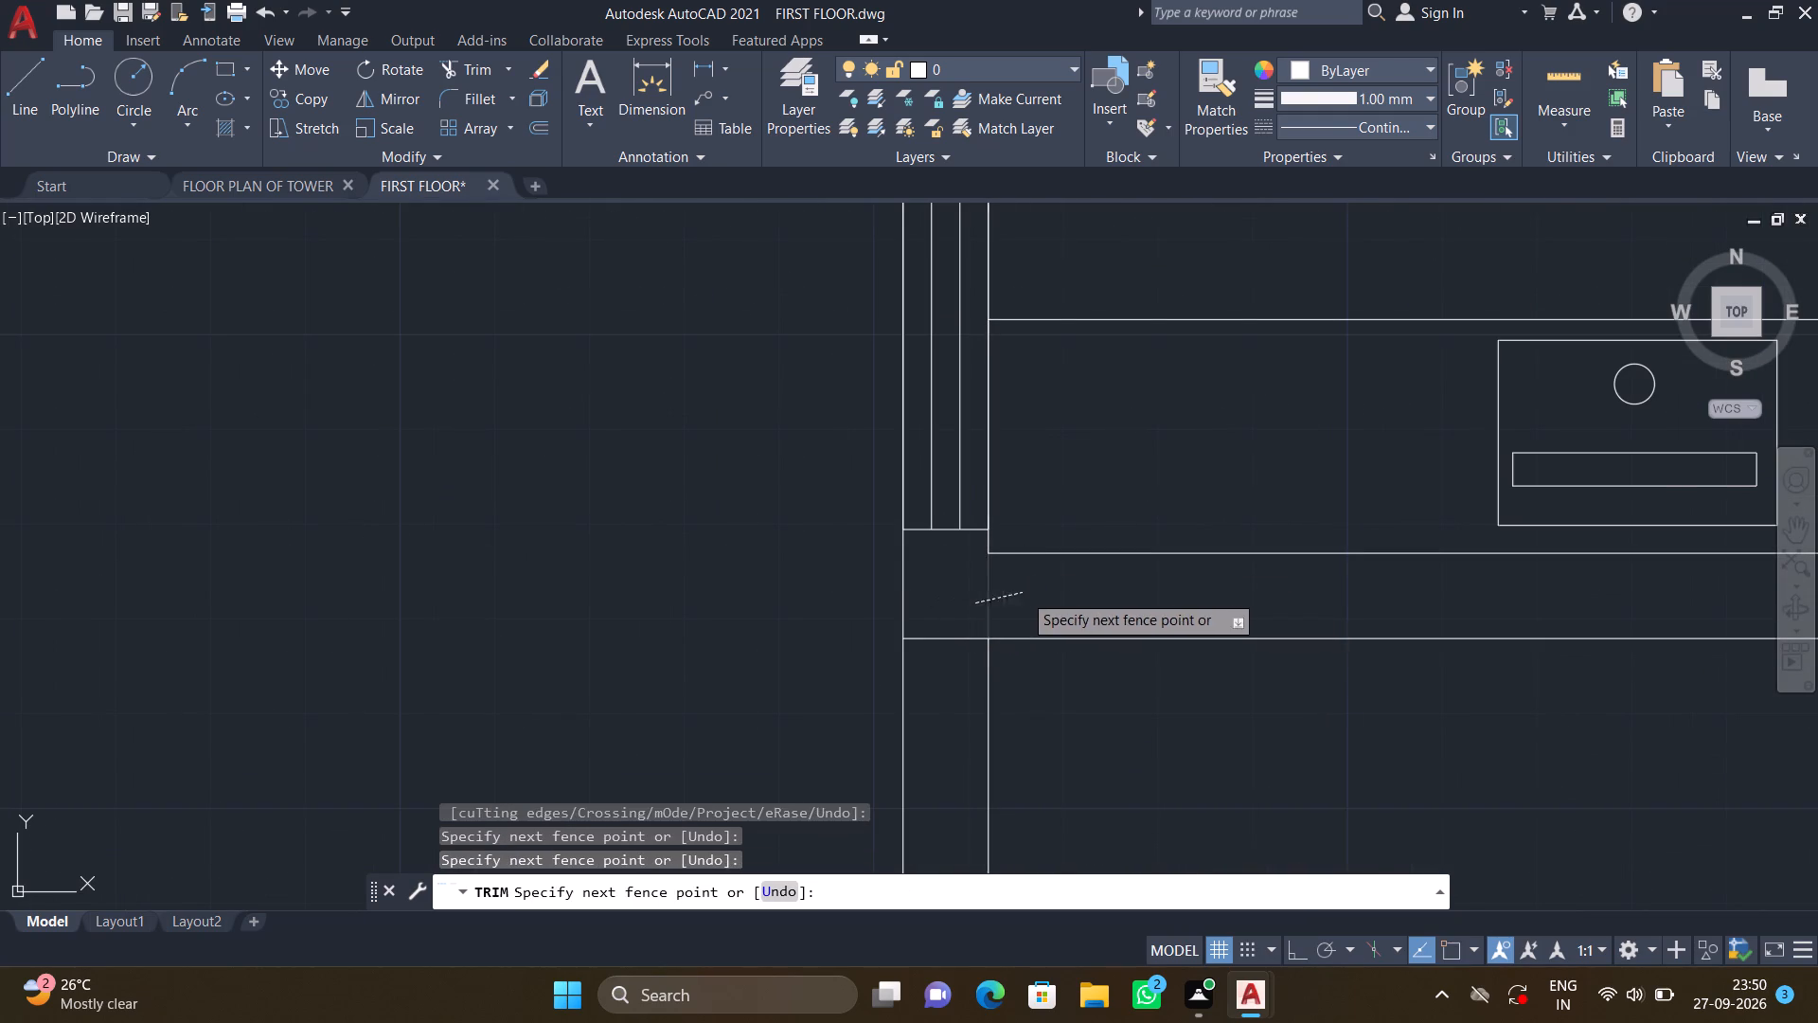
# Trim the overlapping lines where the wall below the southwest wardrobe meets the central vertical wall.
pyautogui.scroll(-3, 1050, 624)
pyautogui.moveTo(1120, 717); pyautogui.dragTo(938, 520, button='middle')
pyautogui.scroll(-3, 933, 514)
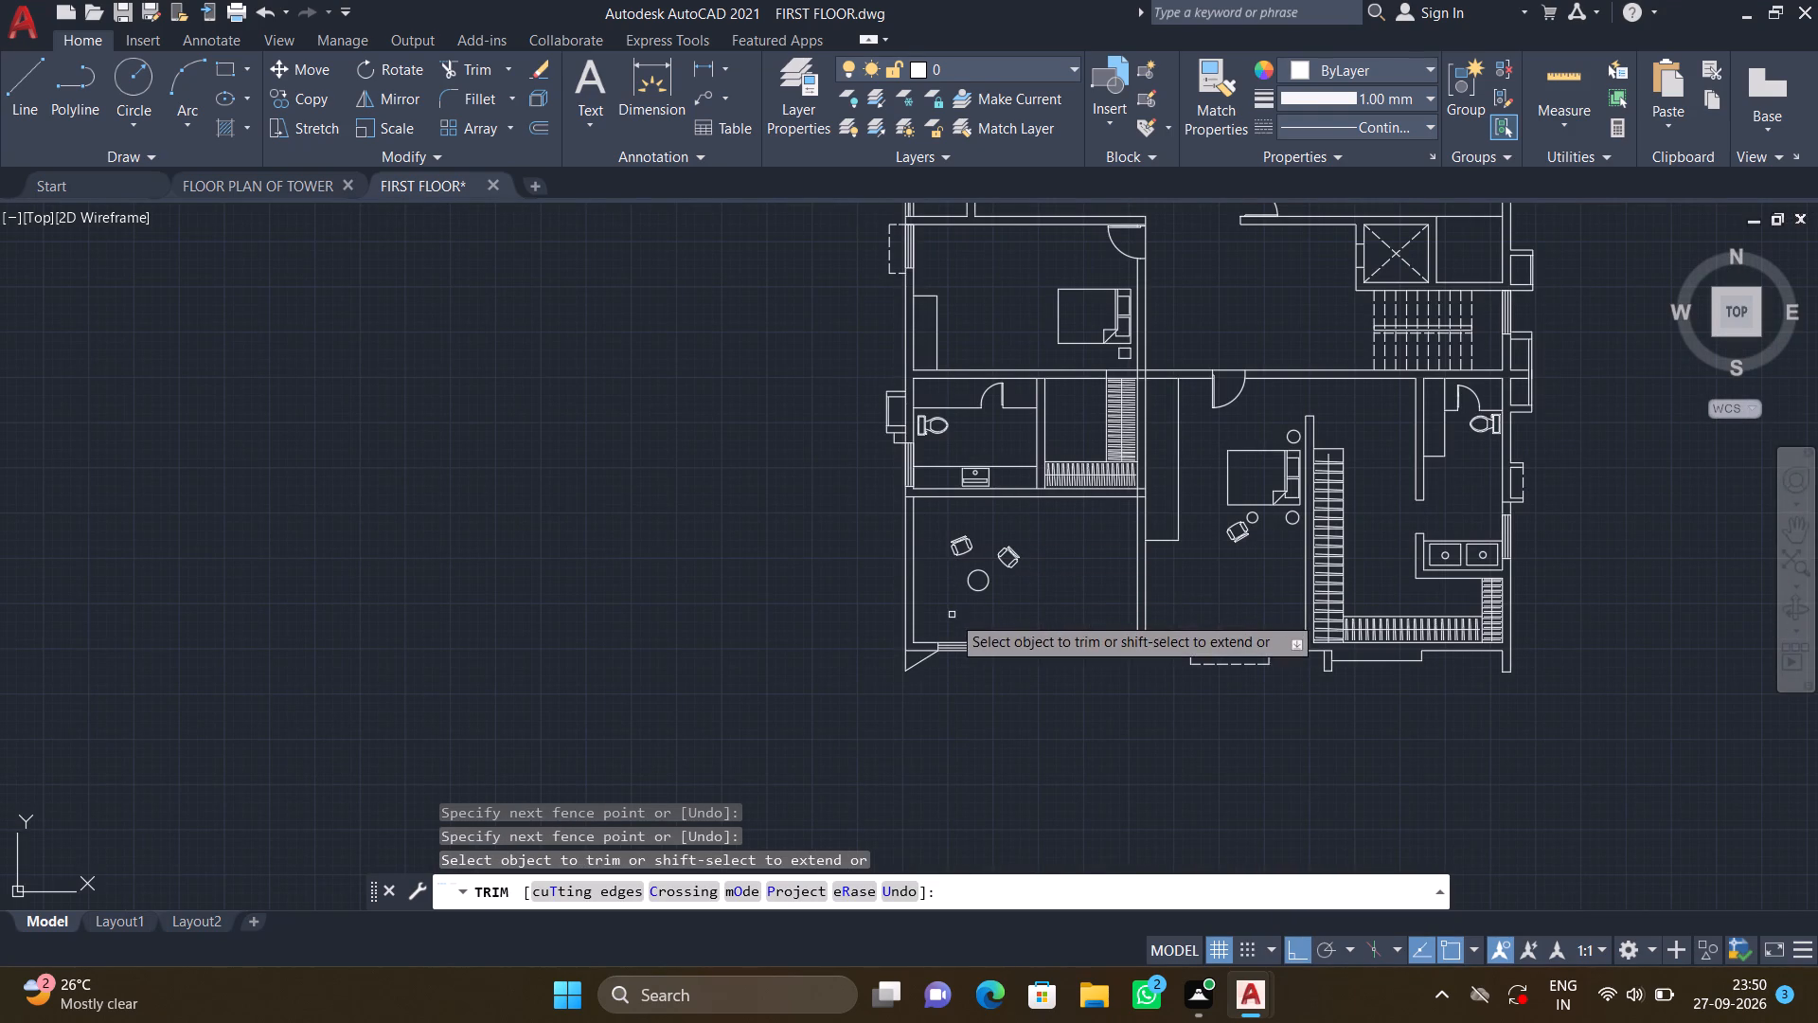
pyautogui.scroll(8, 1138, 485)
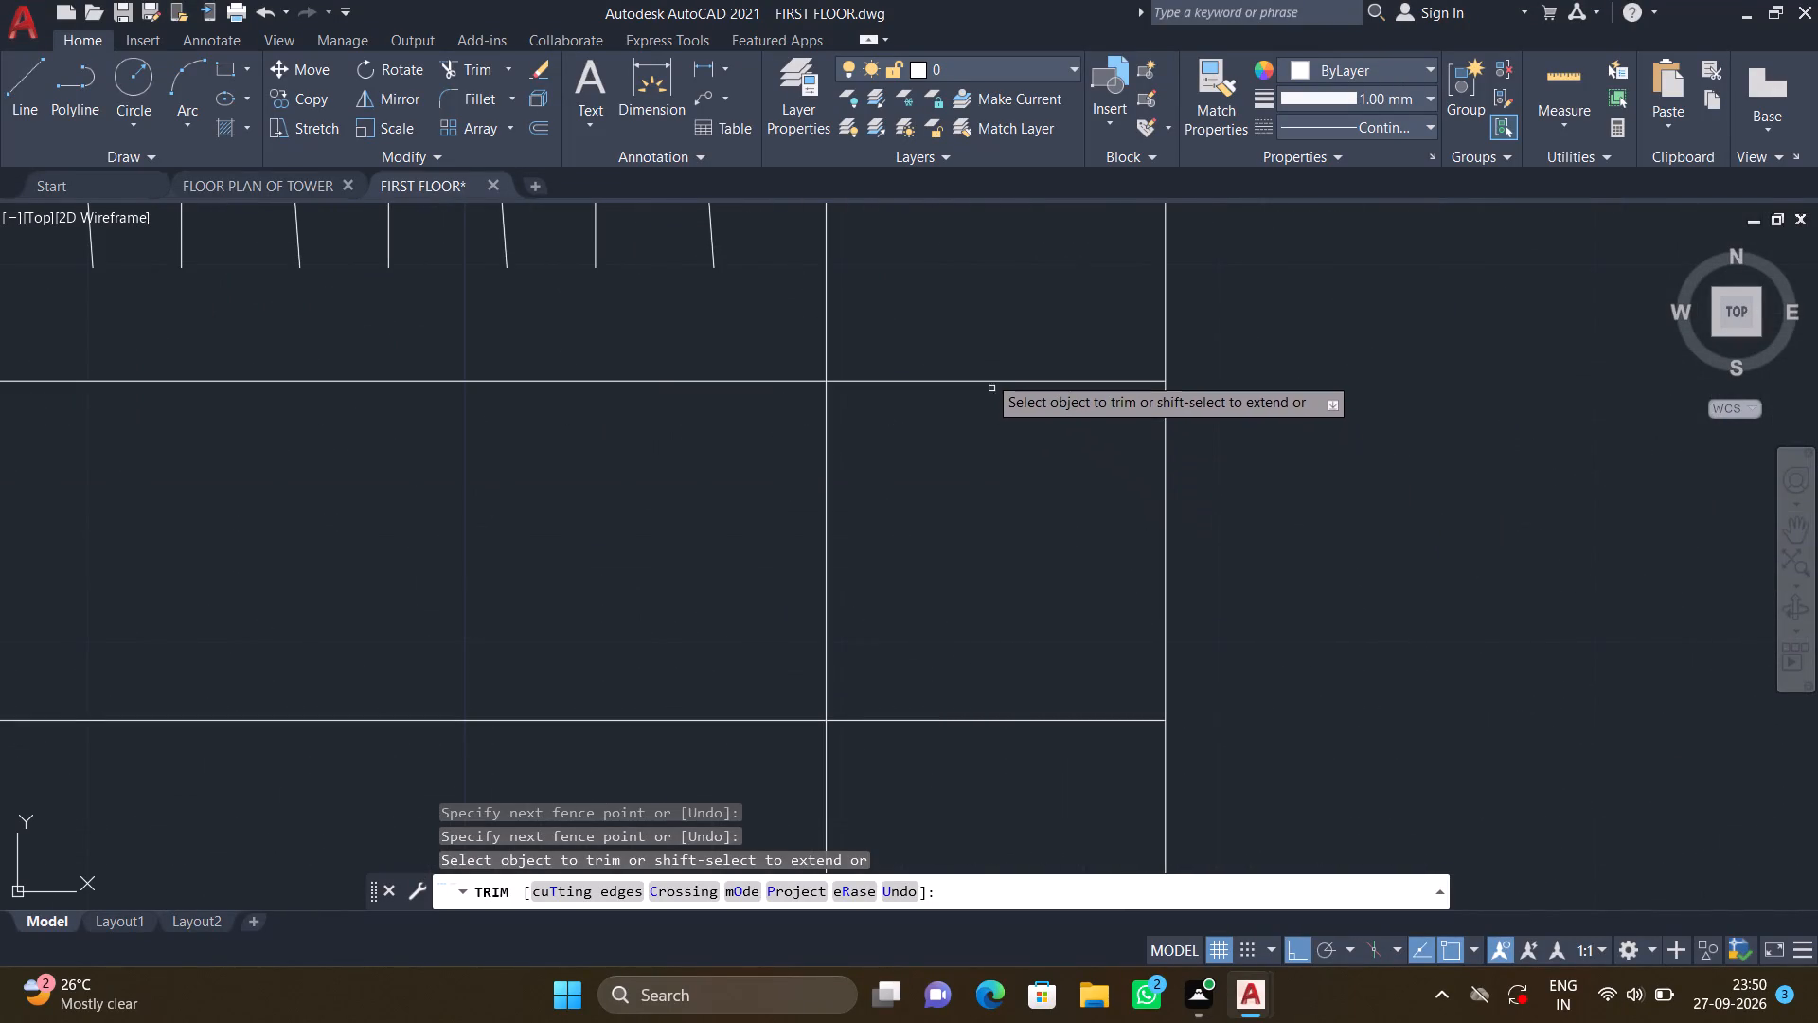
pyautogui.moveTo(972, 337); pyautogui.dragTo(974, 371)
pyautogui.moveTo(955, 738); pyautogui.dragTo(940, 700)
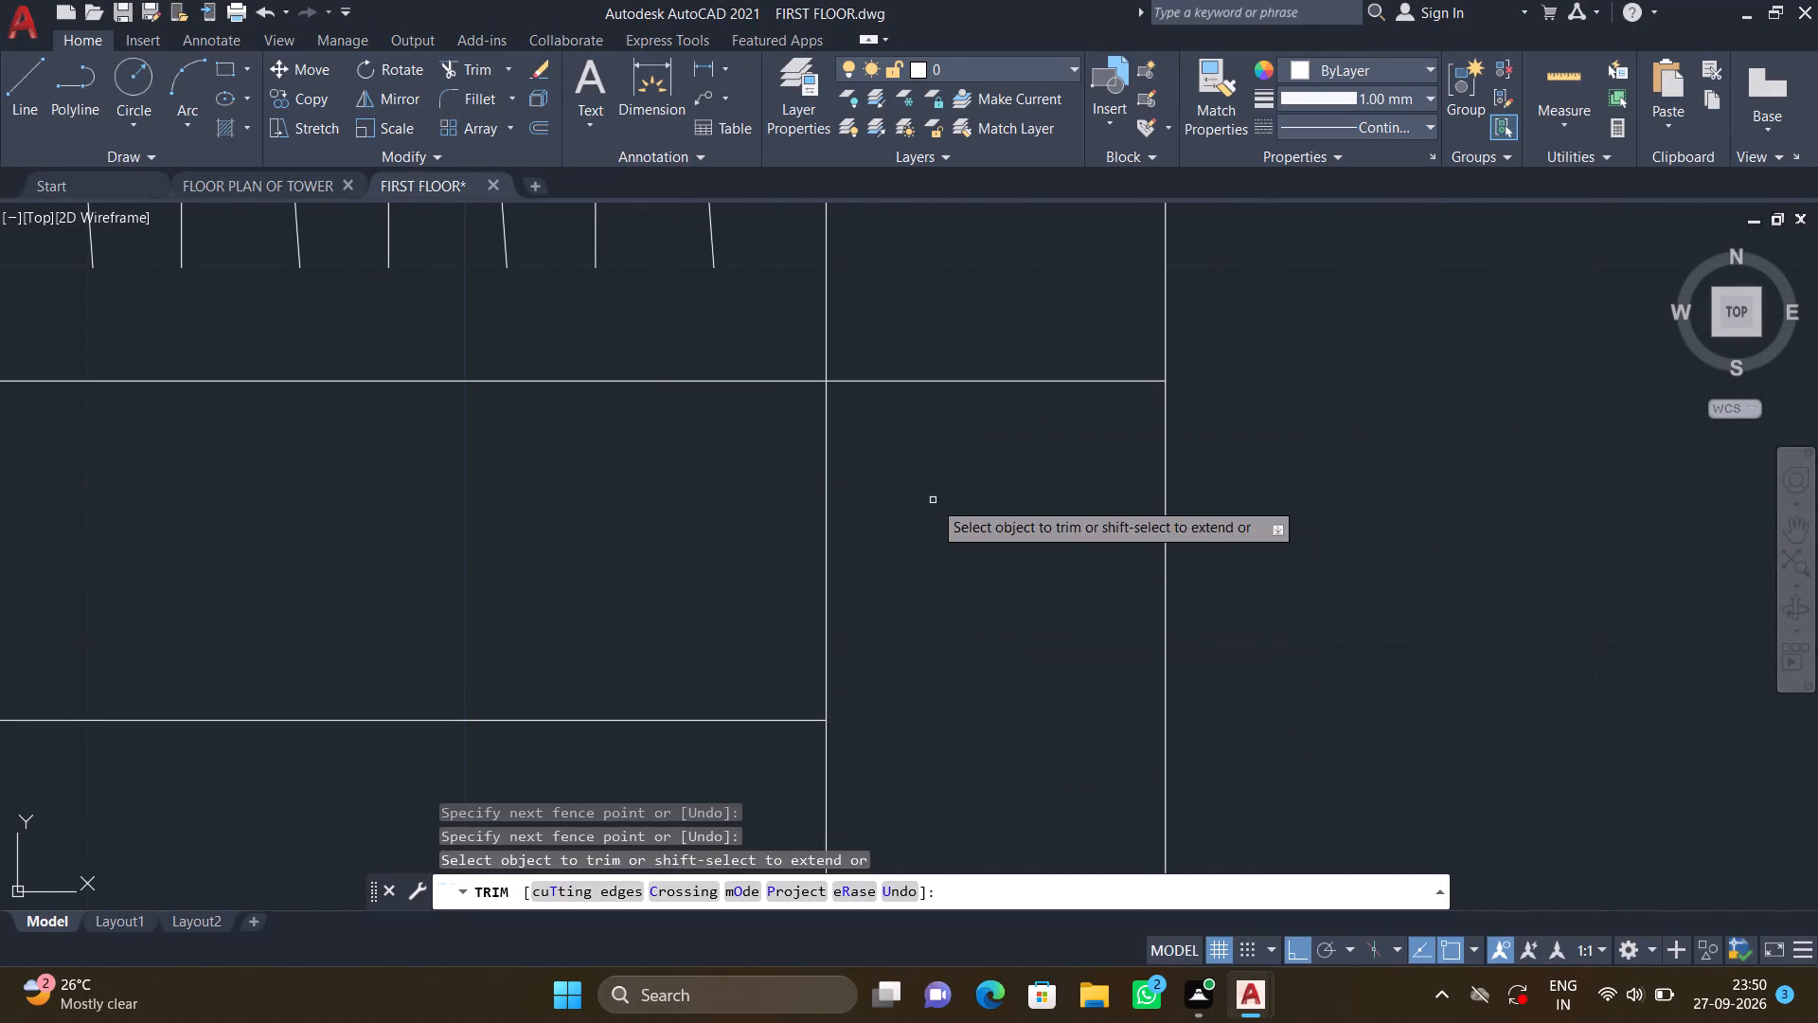
pyautogui.moveTo(927, 407); pyautogui.dragTo(918, 353)
pyautogui.click(844, 477)
pyautogui.click(788, 485)
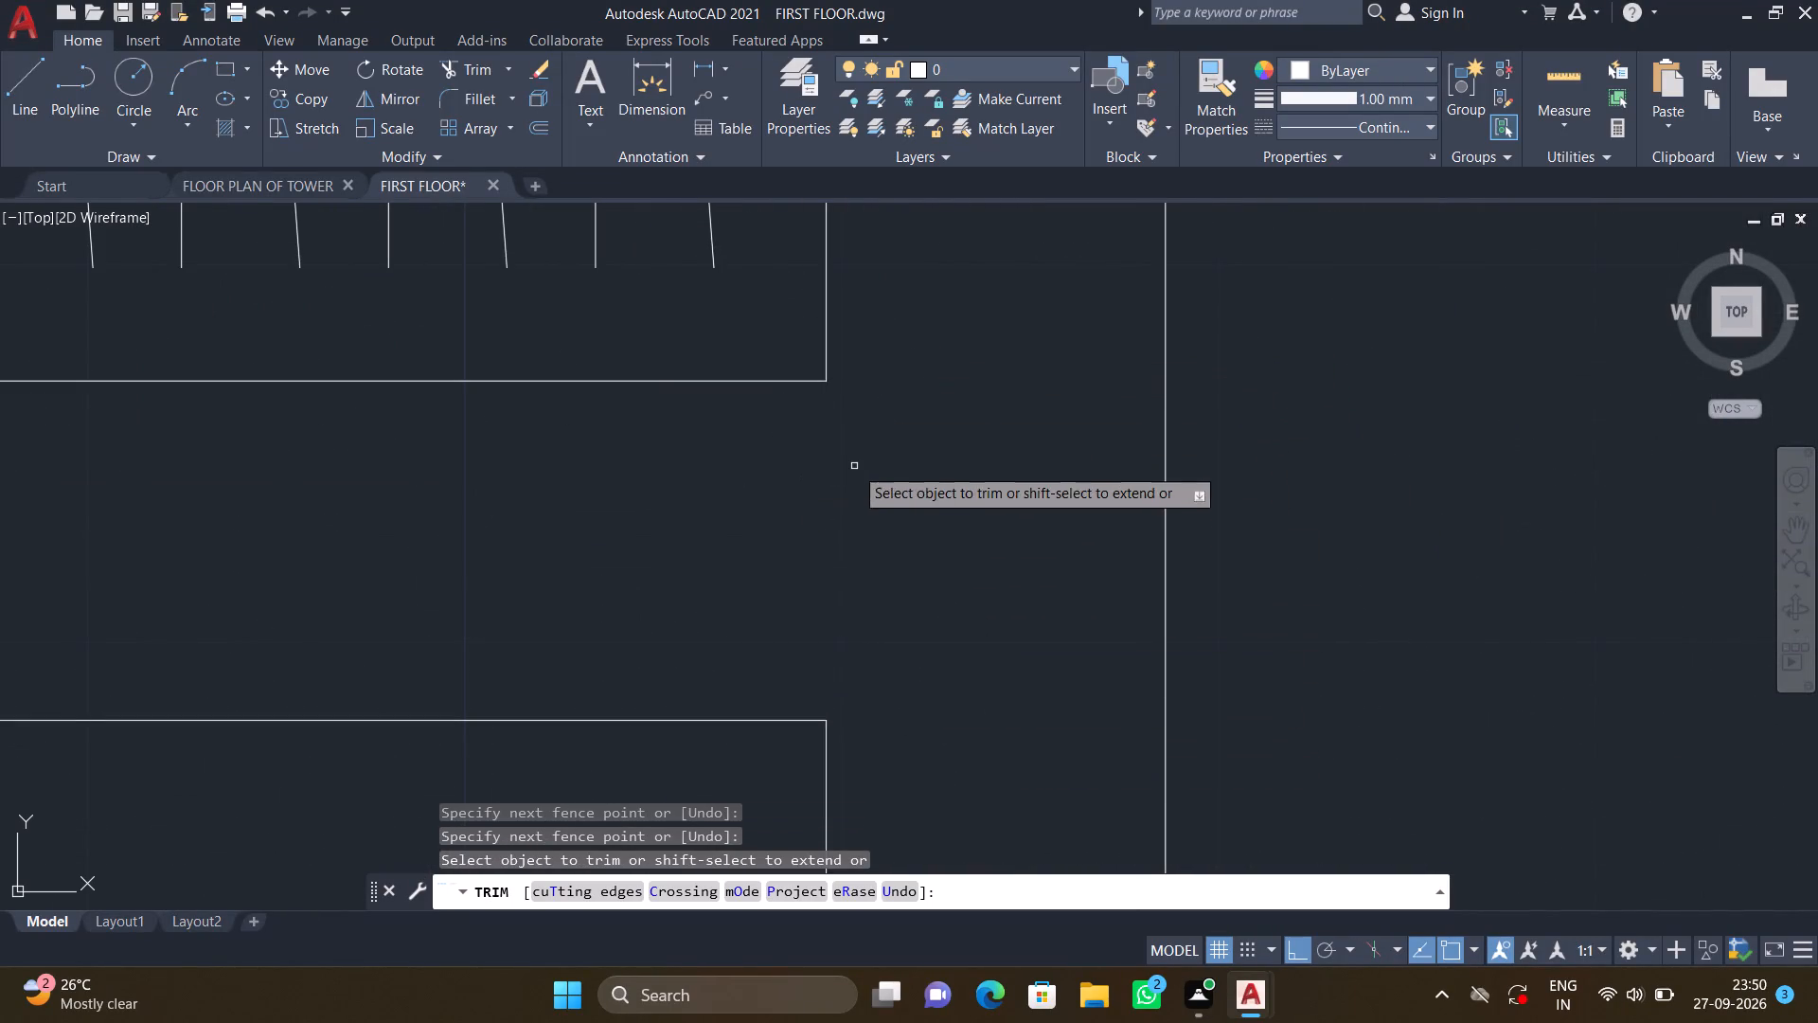
# Draw a 9-inch horizontal line across the central vertical wall just below the wardrobe beside the south bedroom.
pyautogui.scroll(-3, 908, 487)
pyautogui.moveTo(1052, 573); pyautogui.dragTo(1017, 468, button='middle')
pyautogui.scroll(-4, 1014, 463)
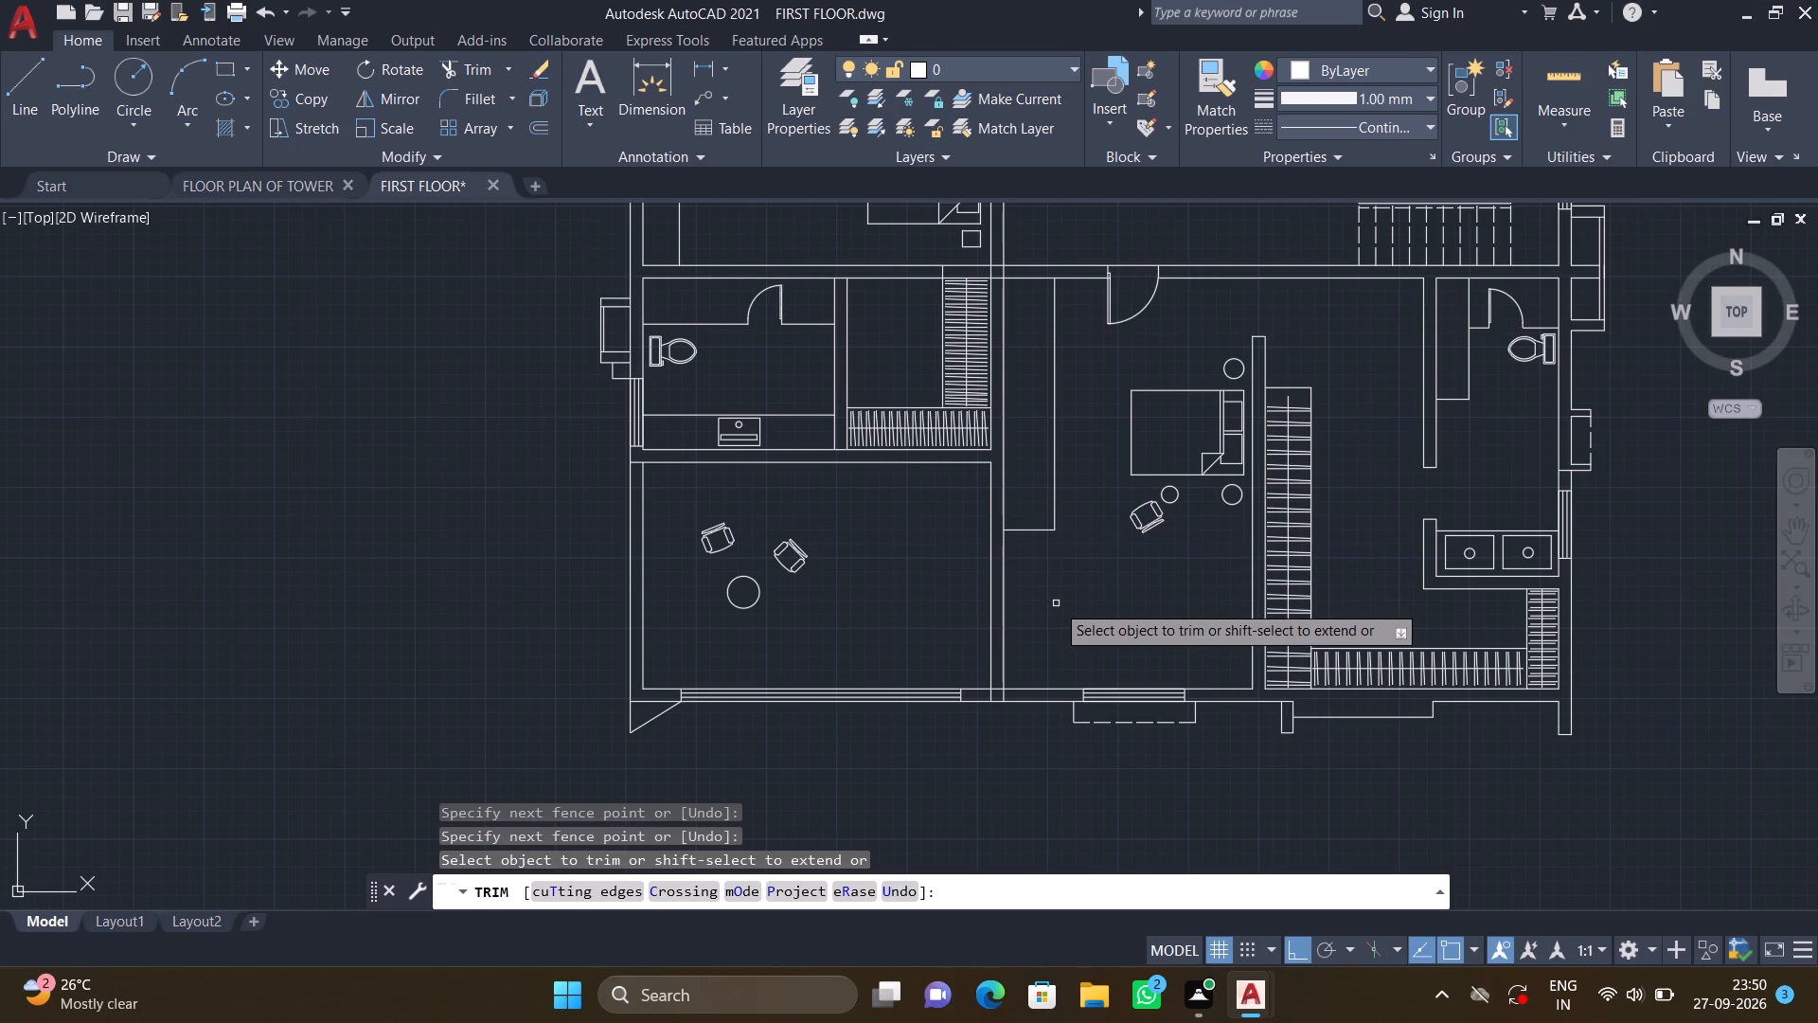
pyautogui.scroll(2, 1056, 599)
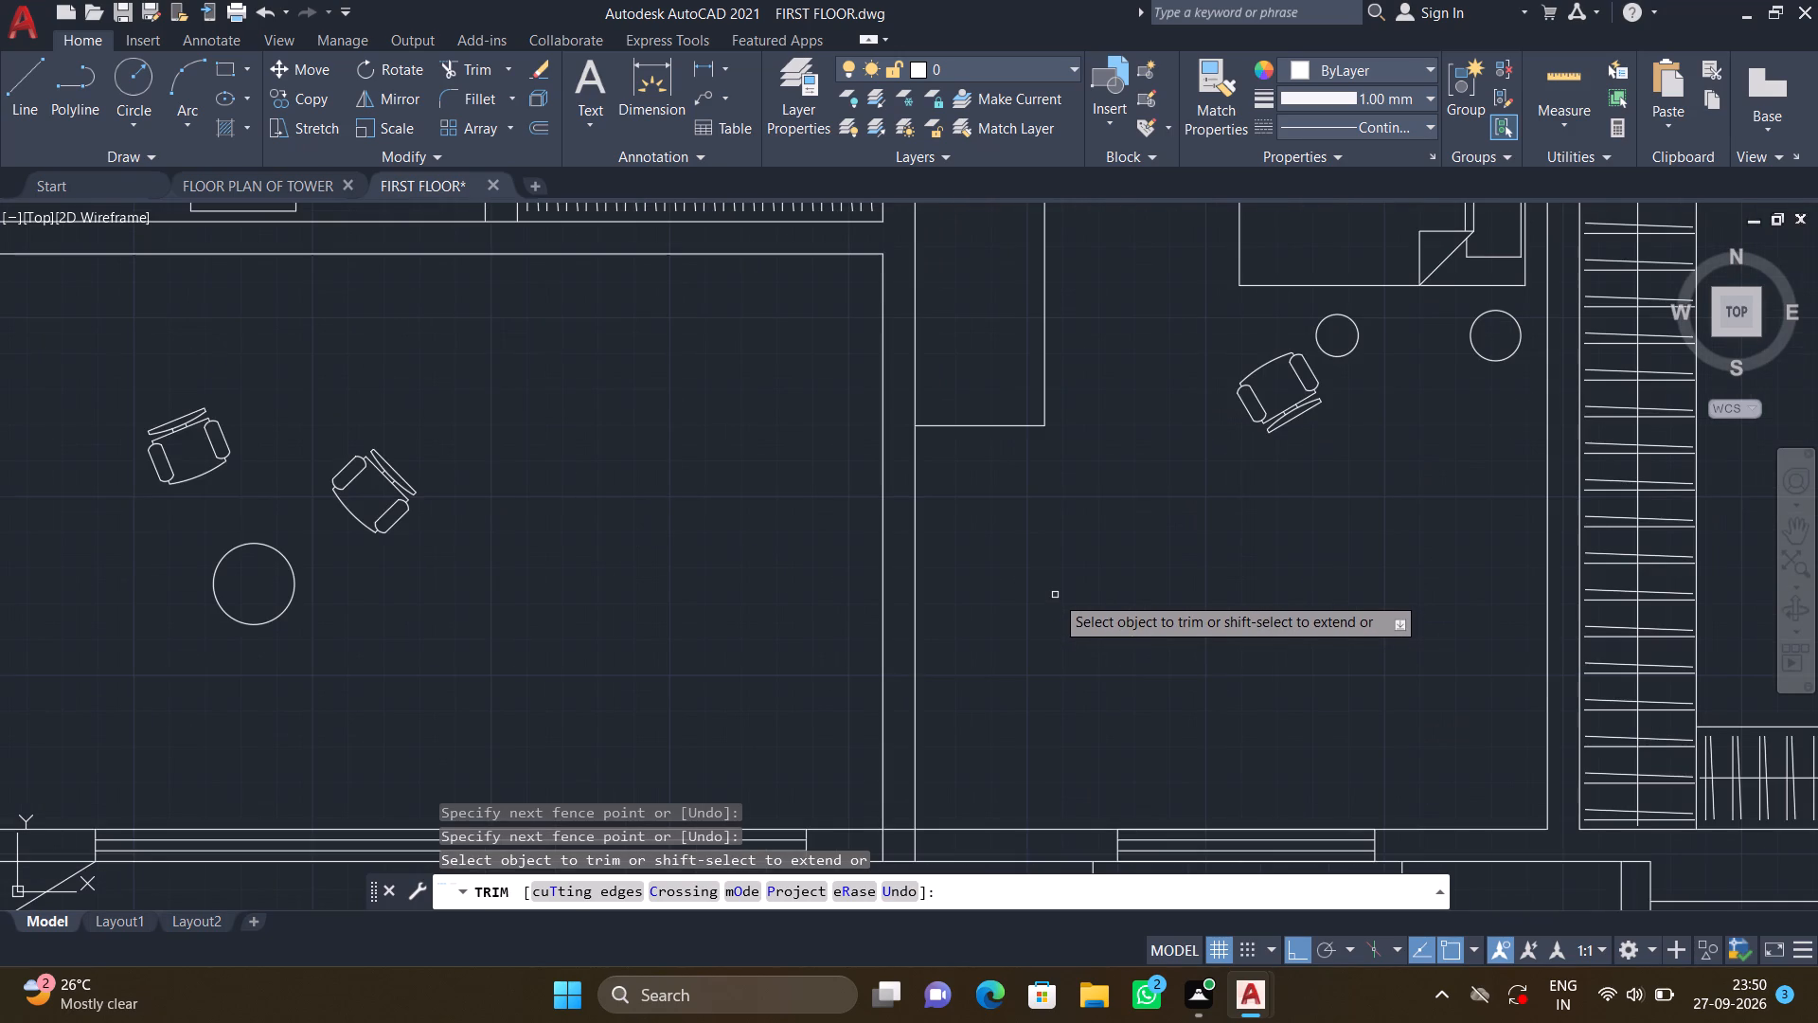
pyautogui.press('Return')
pyautogui.press('l')
pyautogui.press('Return')
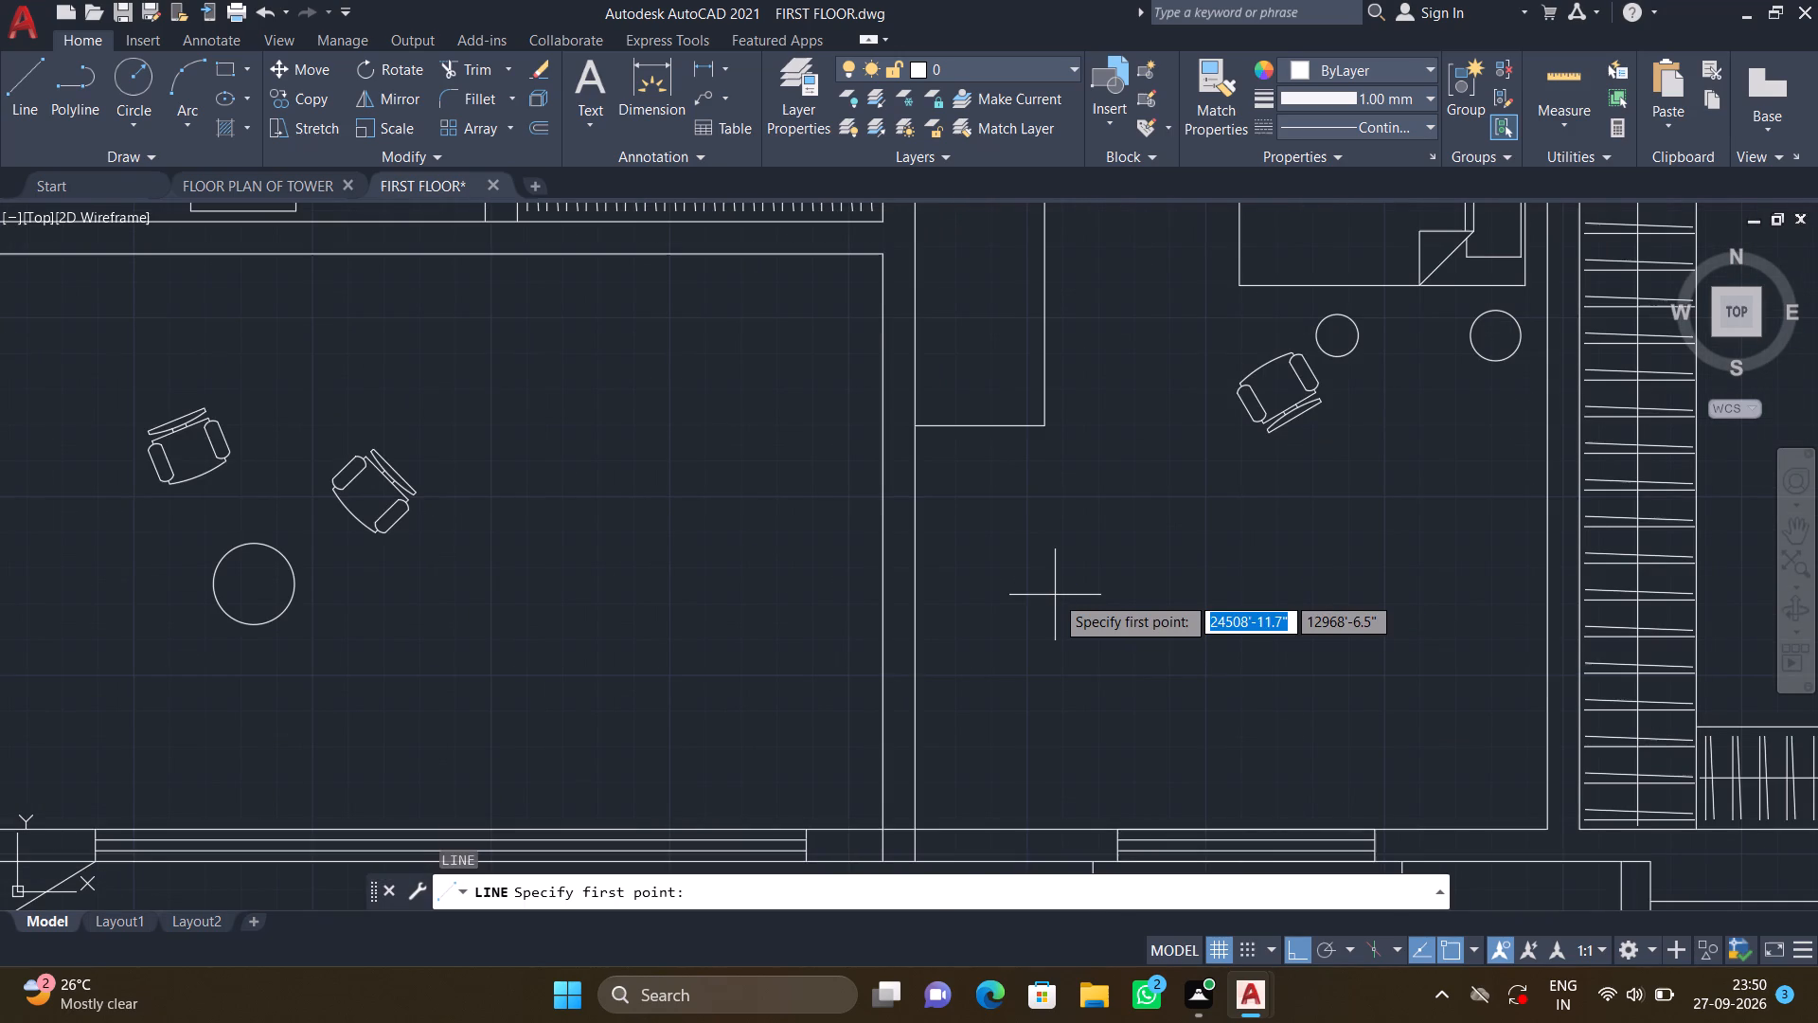
pyautogui.scroll(1, 913, 487)
pyautogui.click(912, 488)
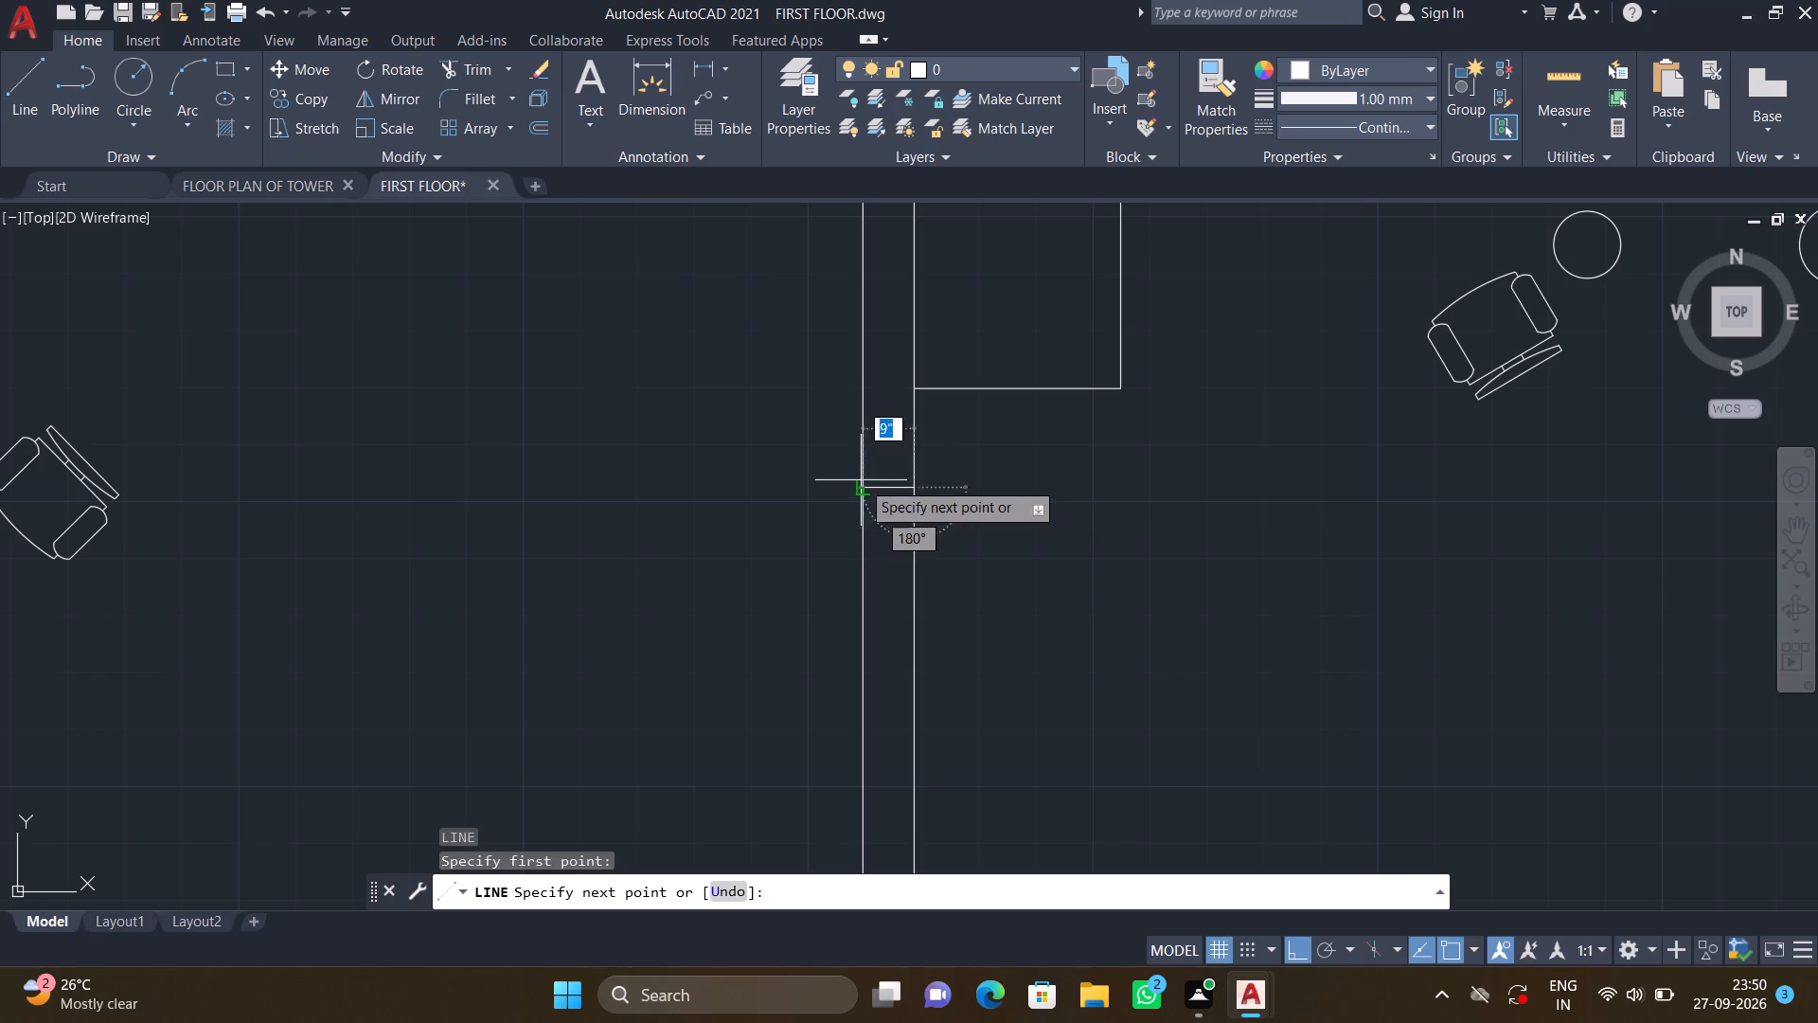
pyautogui.click(861, 480)
pyautogui.press('Return')
# Draw a second horizontal line across the central vertical wall, slightly above its junction with the south exterior wall.
pyautogui.scroll(-1, 855, 493)
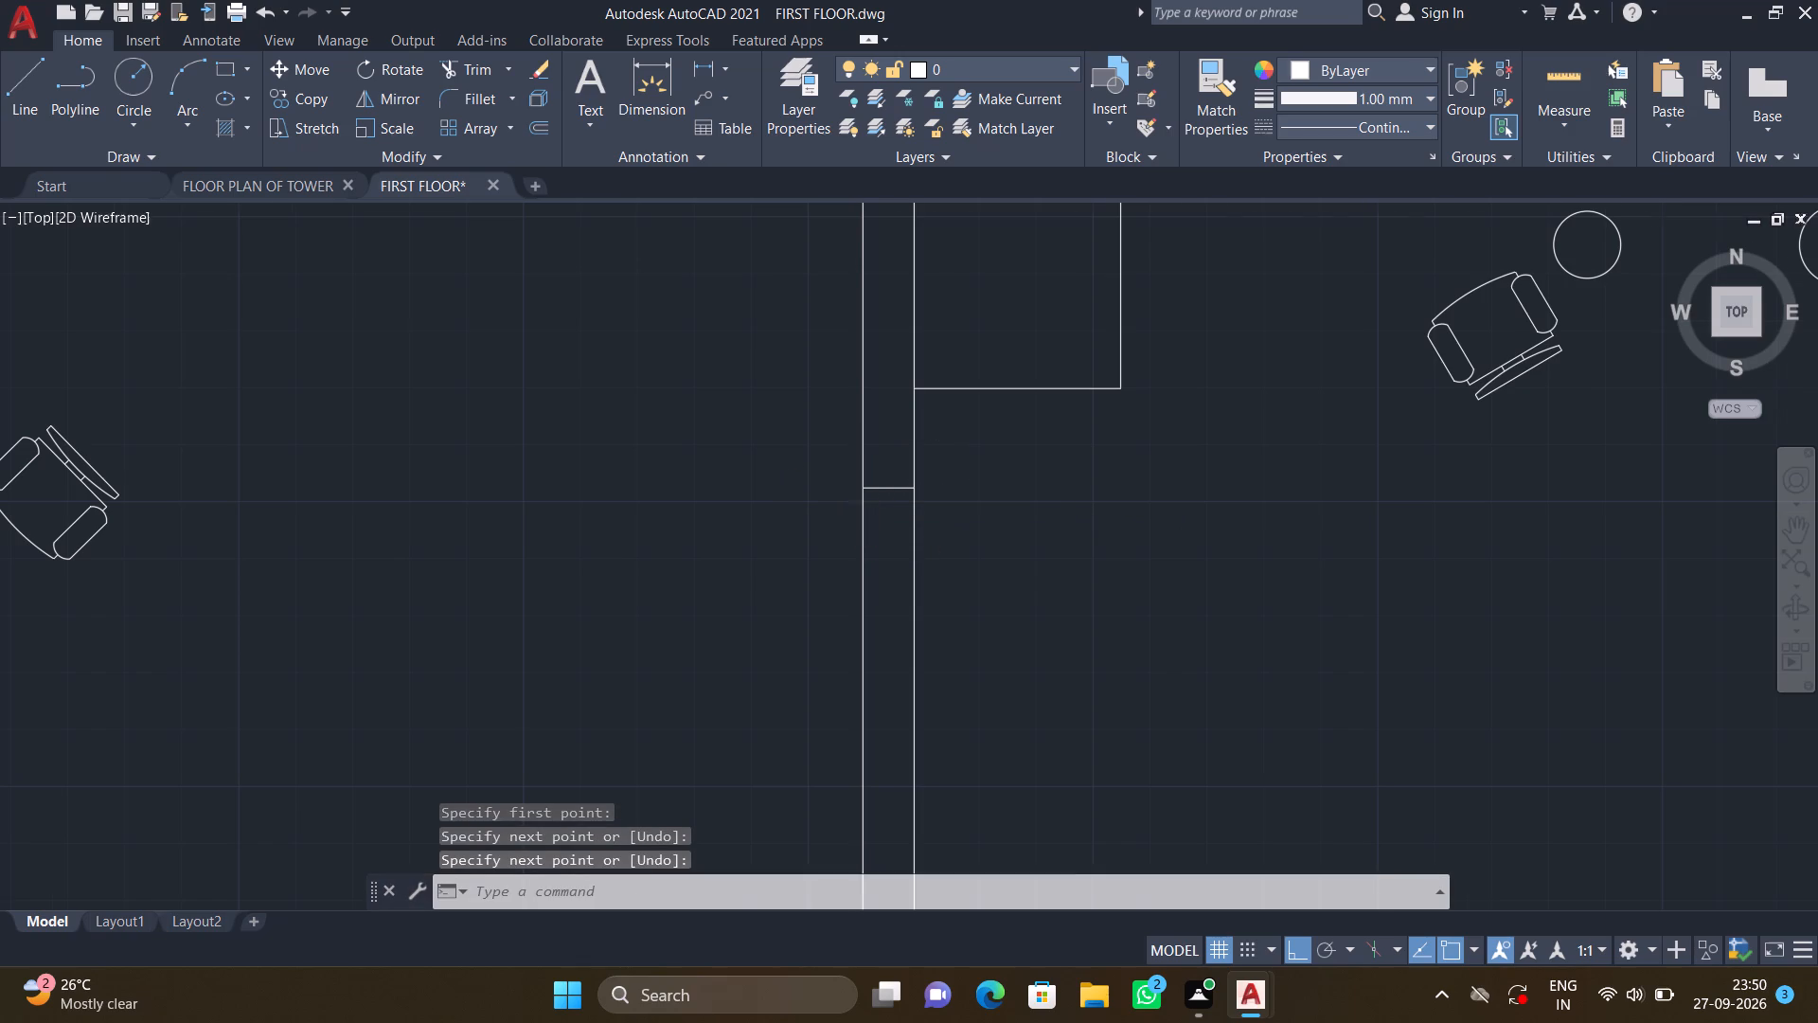
pyautogui.moveTo(900, 677); pyautogui.dragTo(856, 496, button='middle')
pyautogui.scroll(-1, 898, 656)
pyautogui.scroll(2, 846, 534)
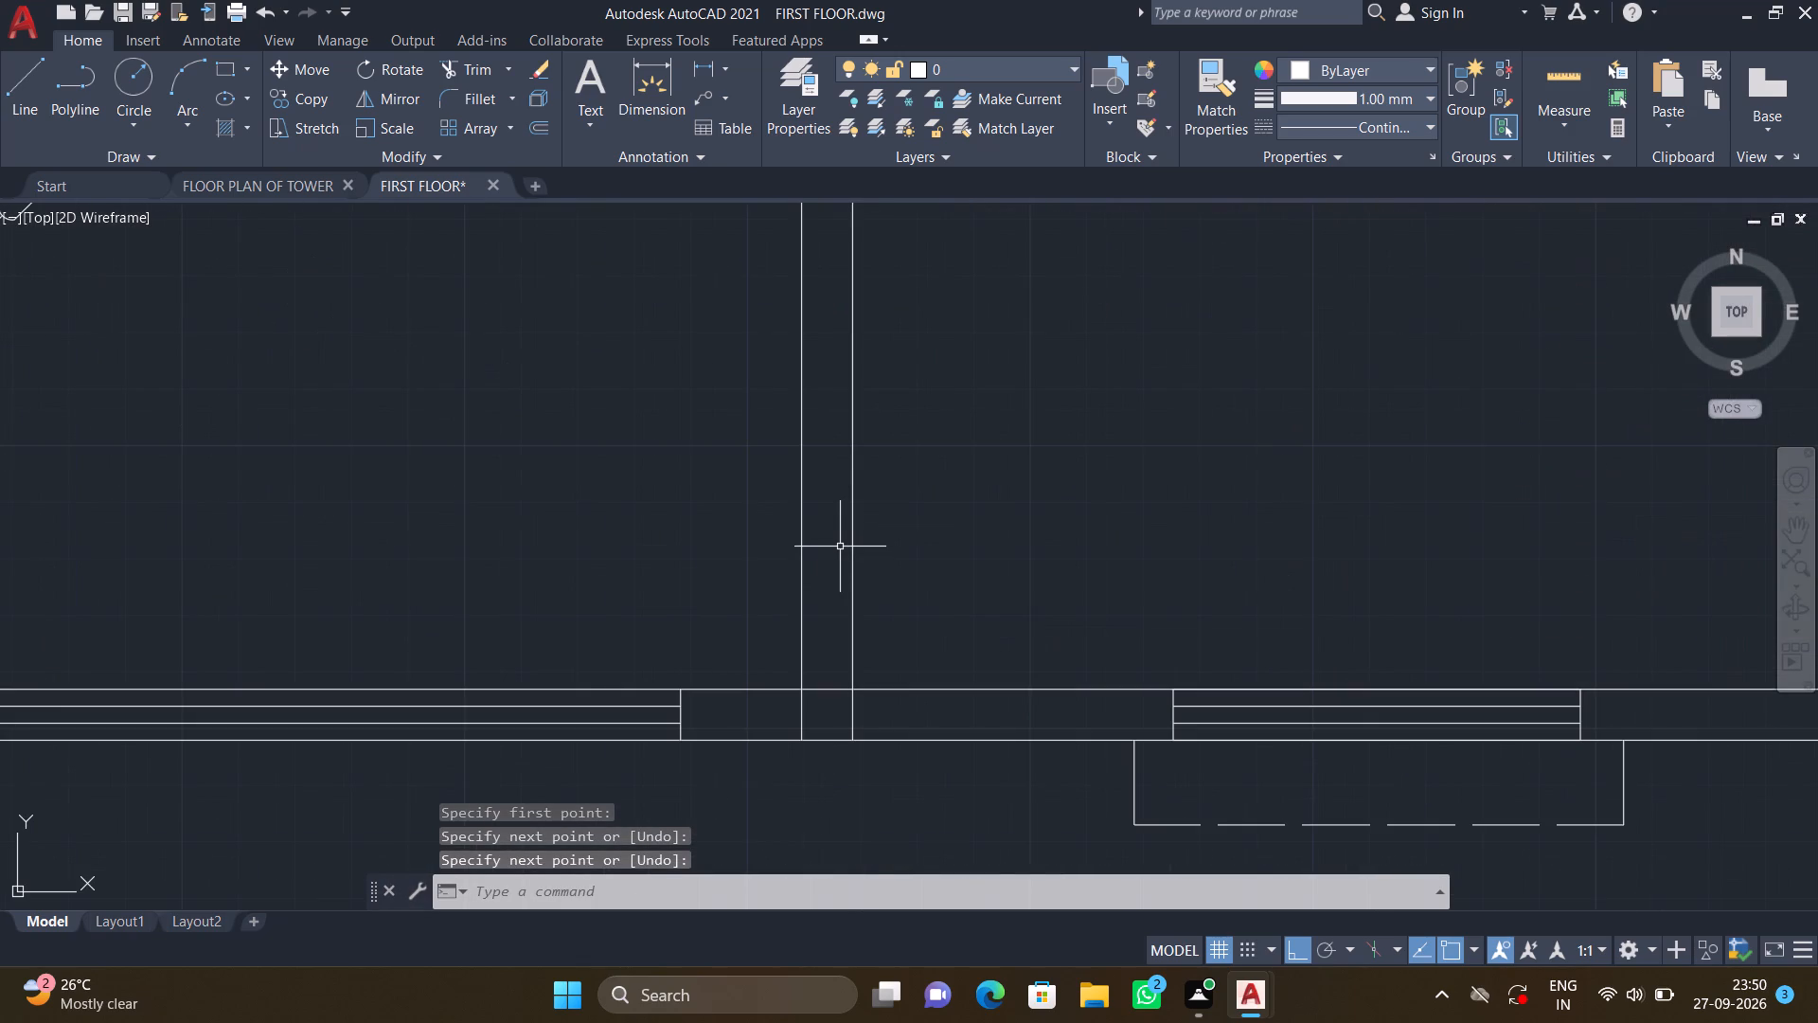
pyautogui.press('l')
pyautogui.press('Return')
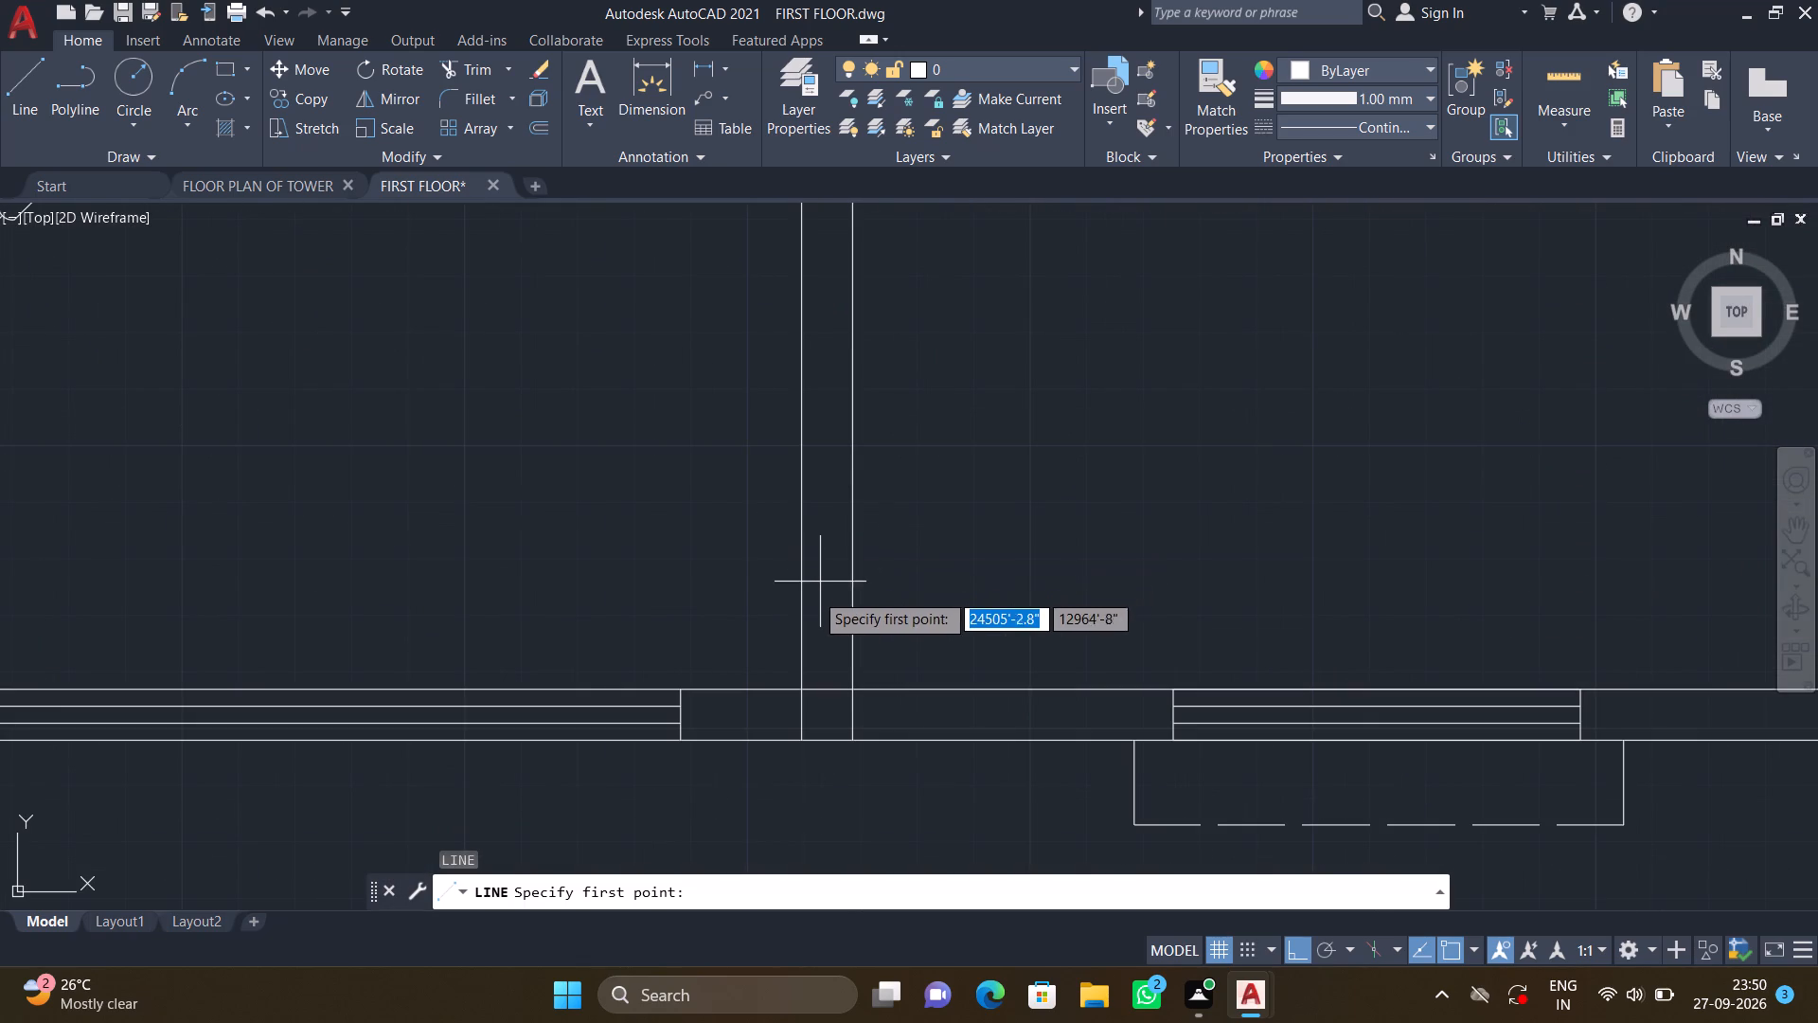
pyautogui.click(804, 592)
pyautogui.click(849, 592)
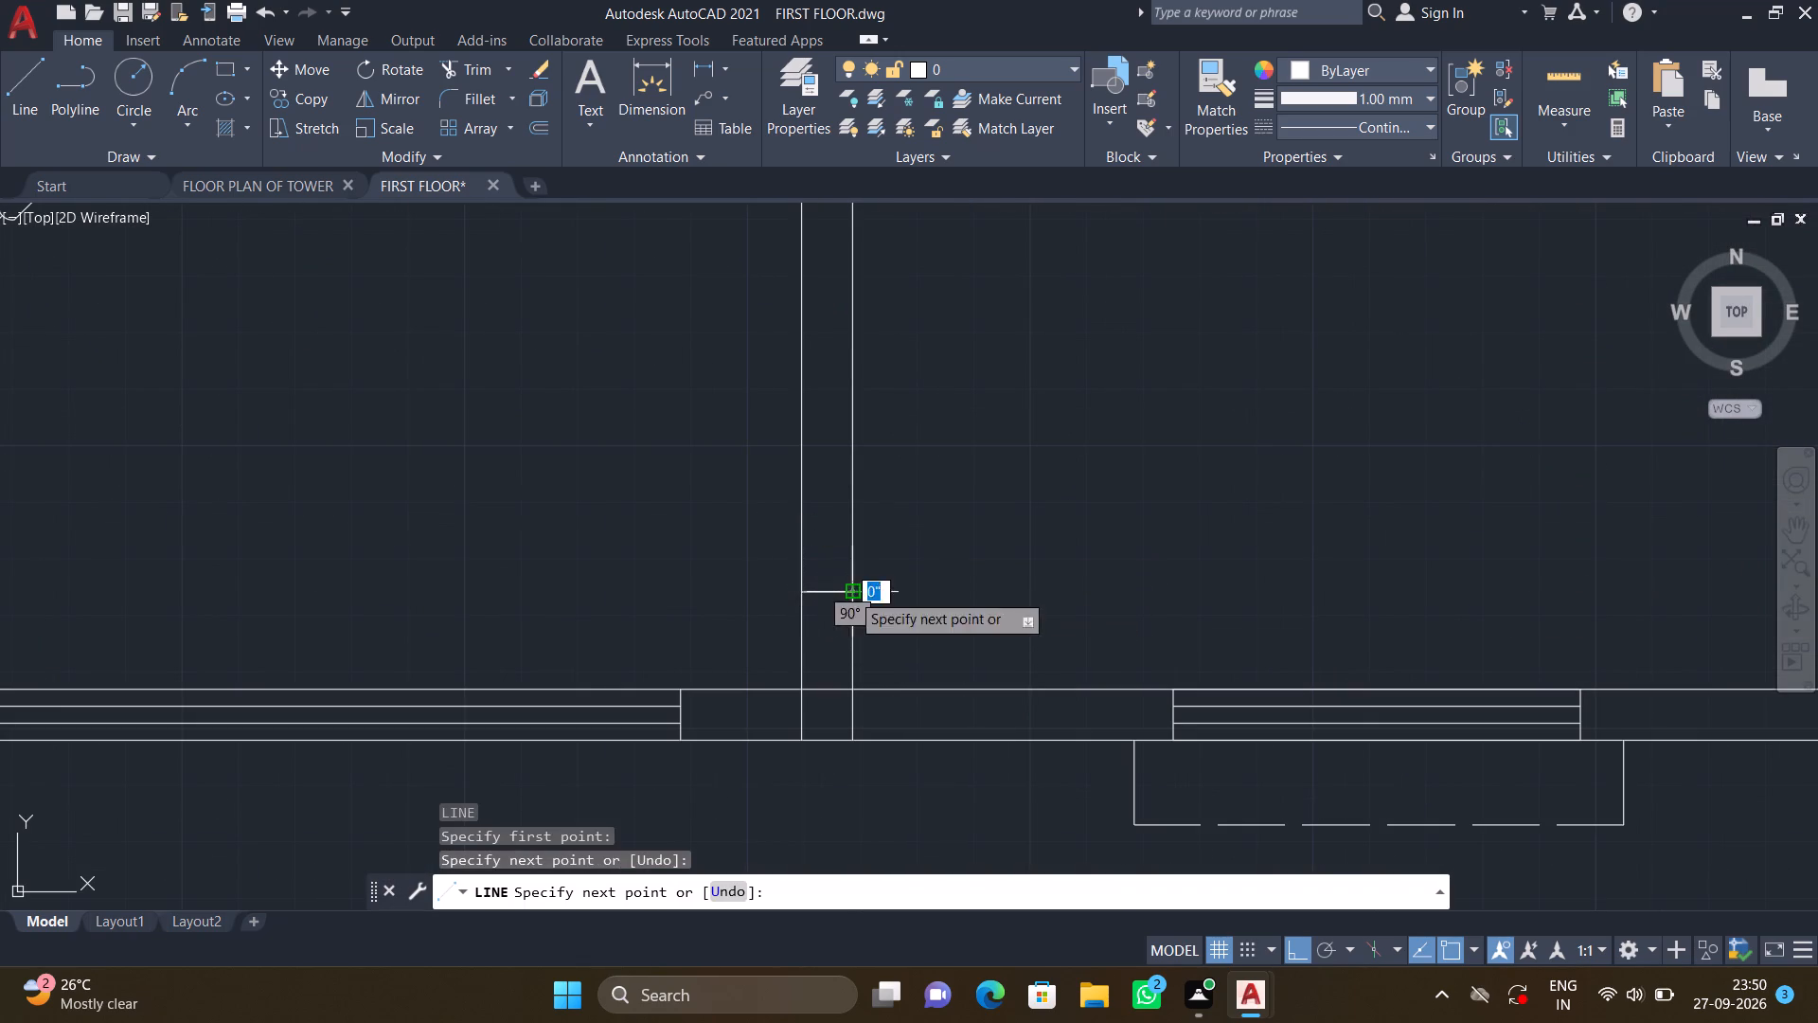
pyautogui.press('Return')
# Draw a vertical window line inside the central wall, left of its centre, between the two cross lines.
pyautogui.scroll(3, 844, 502)
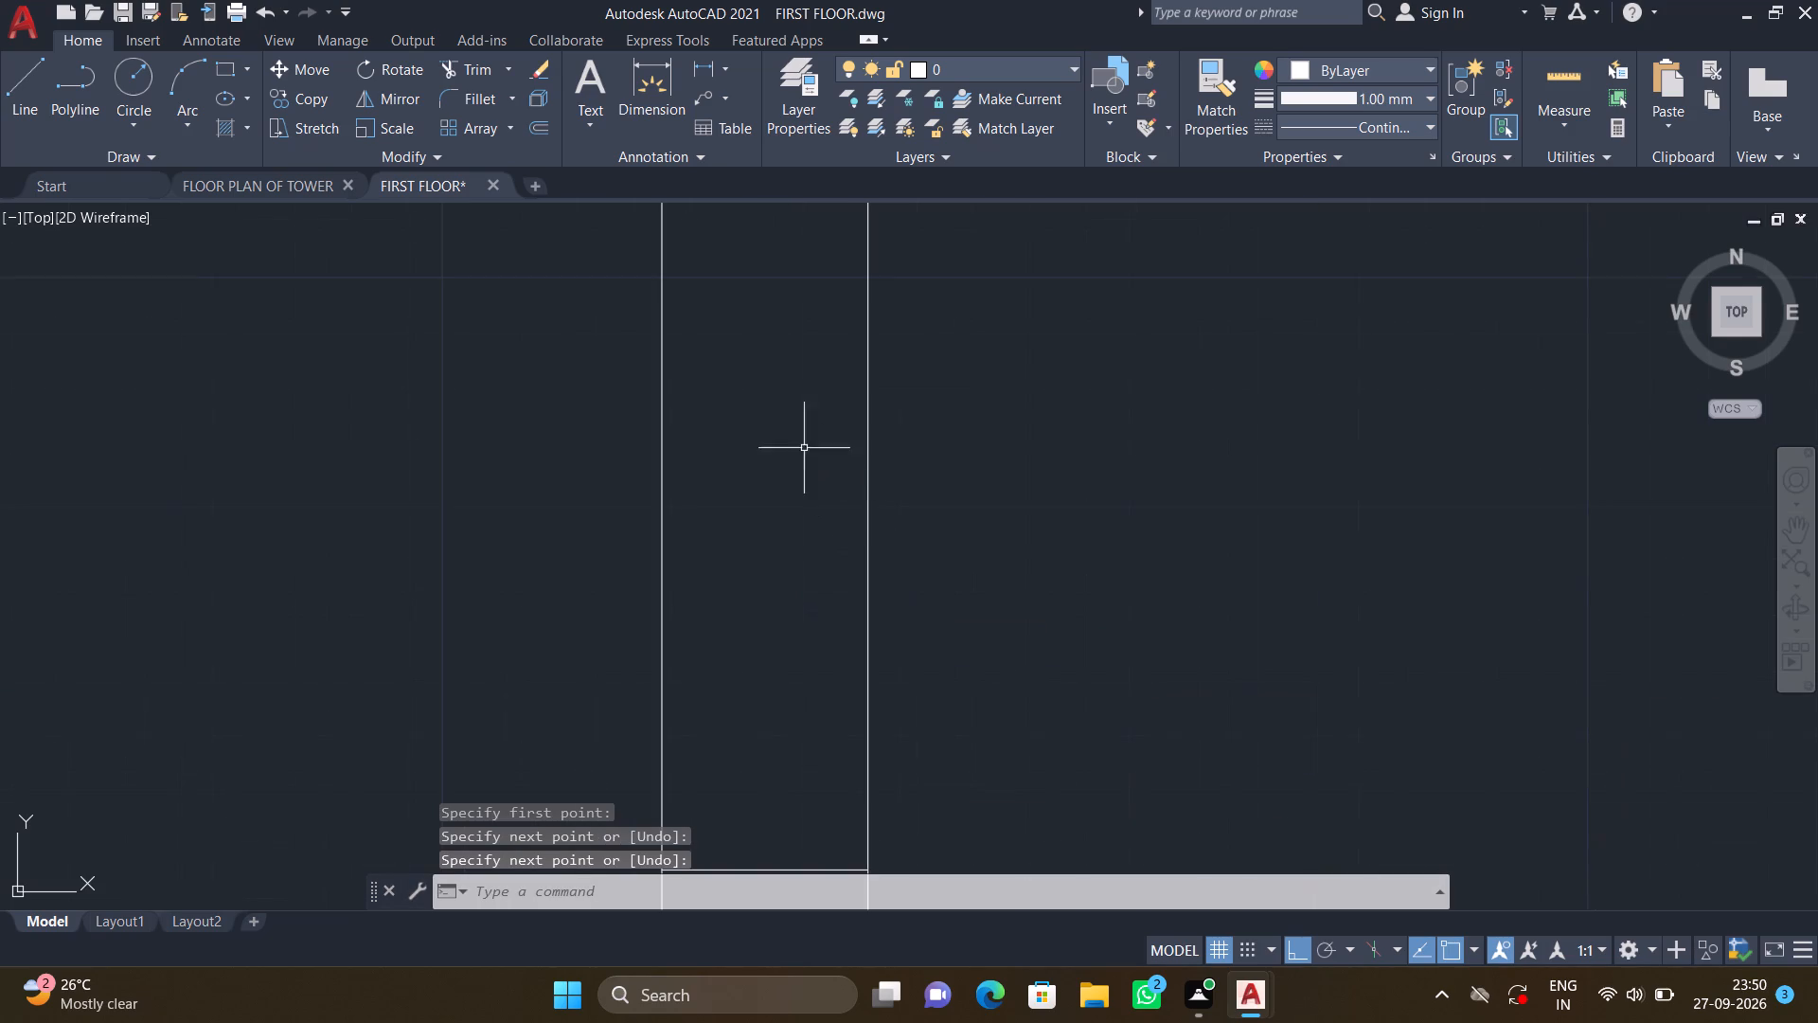
pyautogui.scroll(-4, 765, 362)
pyautogui.moveTo(761, 355); pyautogui.dragTo(753, 499, button='middle')
pyautogui.scroll(2, 759, 378)
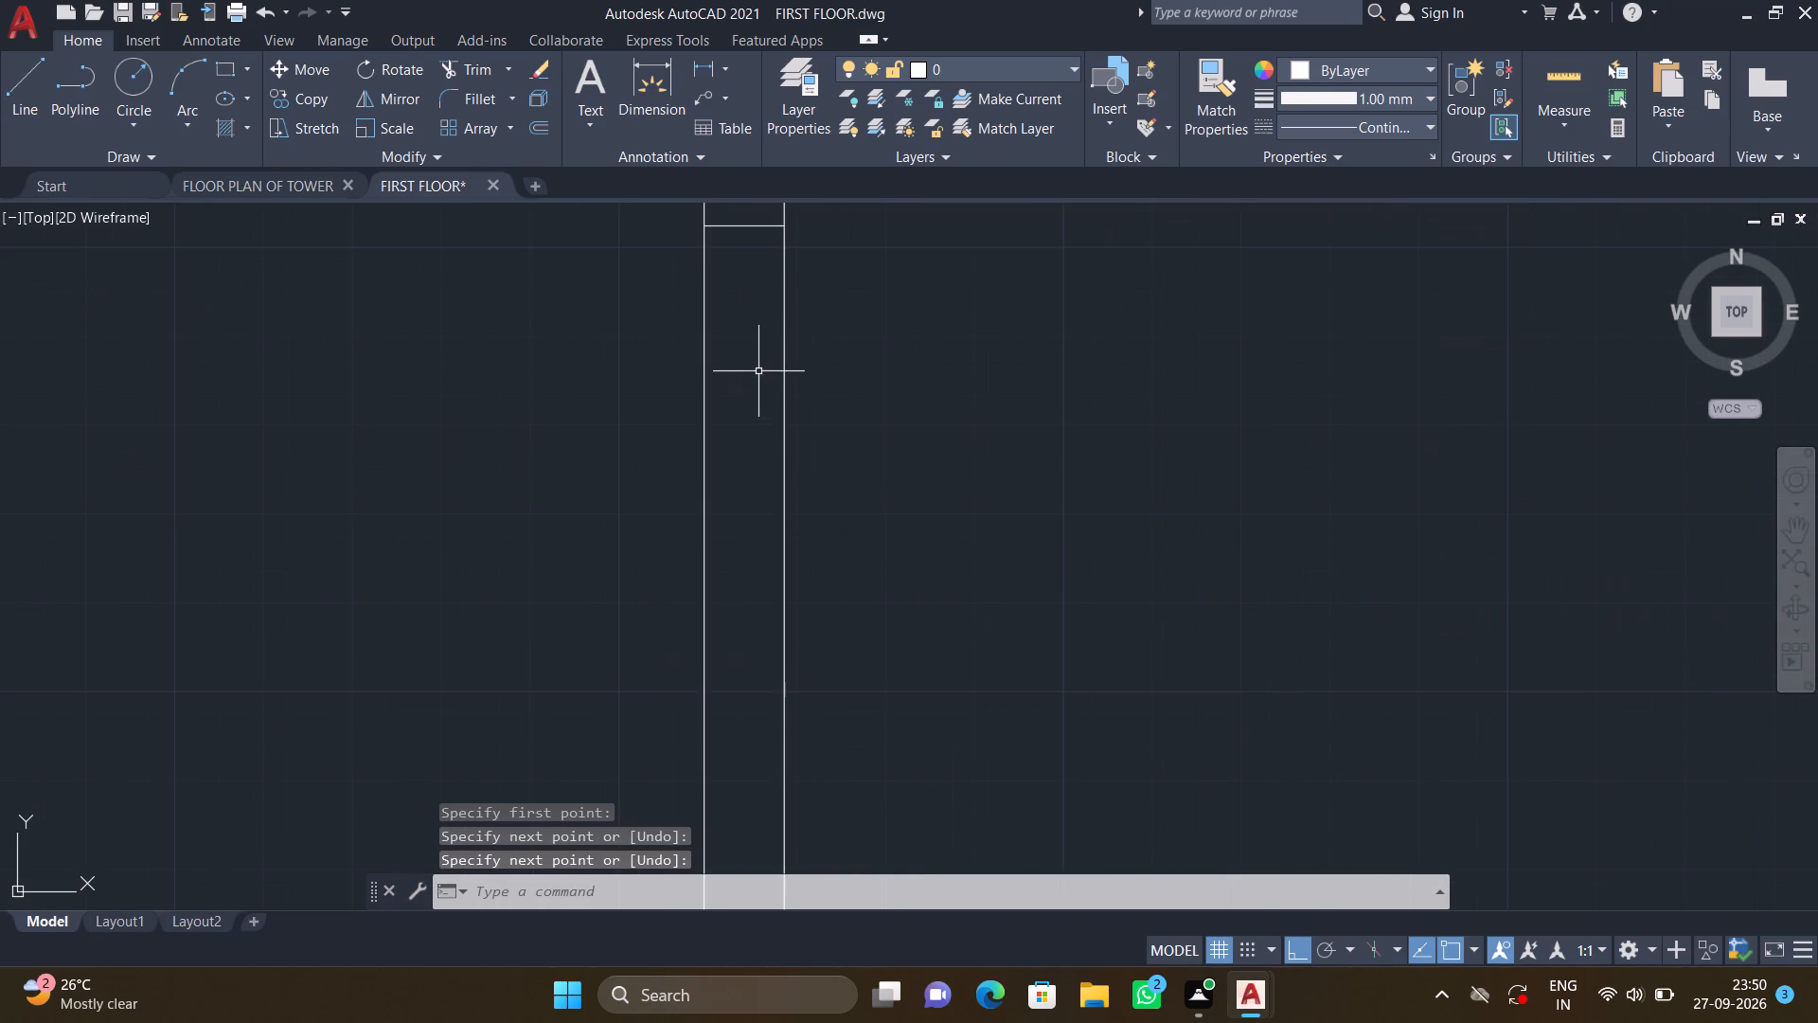
pyautogui.press('l')
pyautogui.press('Return')
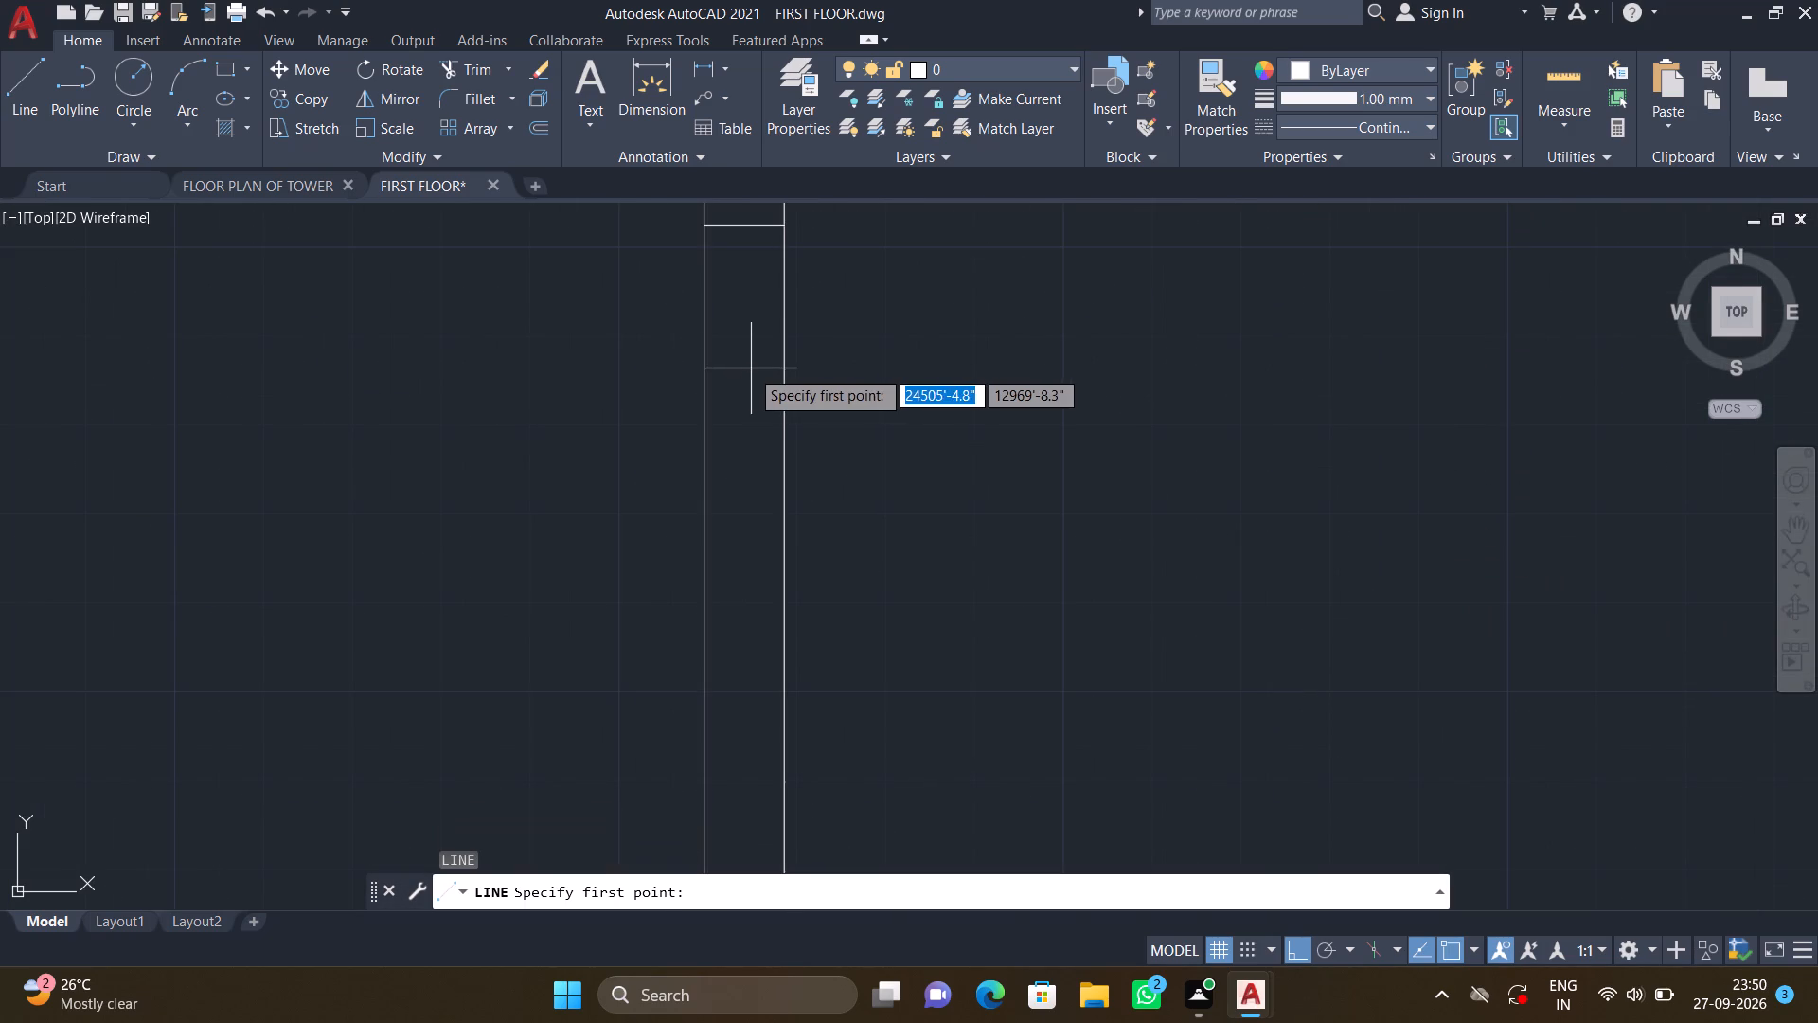
pyautogui.scroll(2, 733, 228)
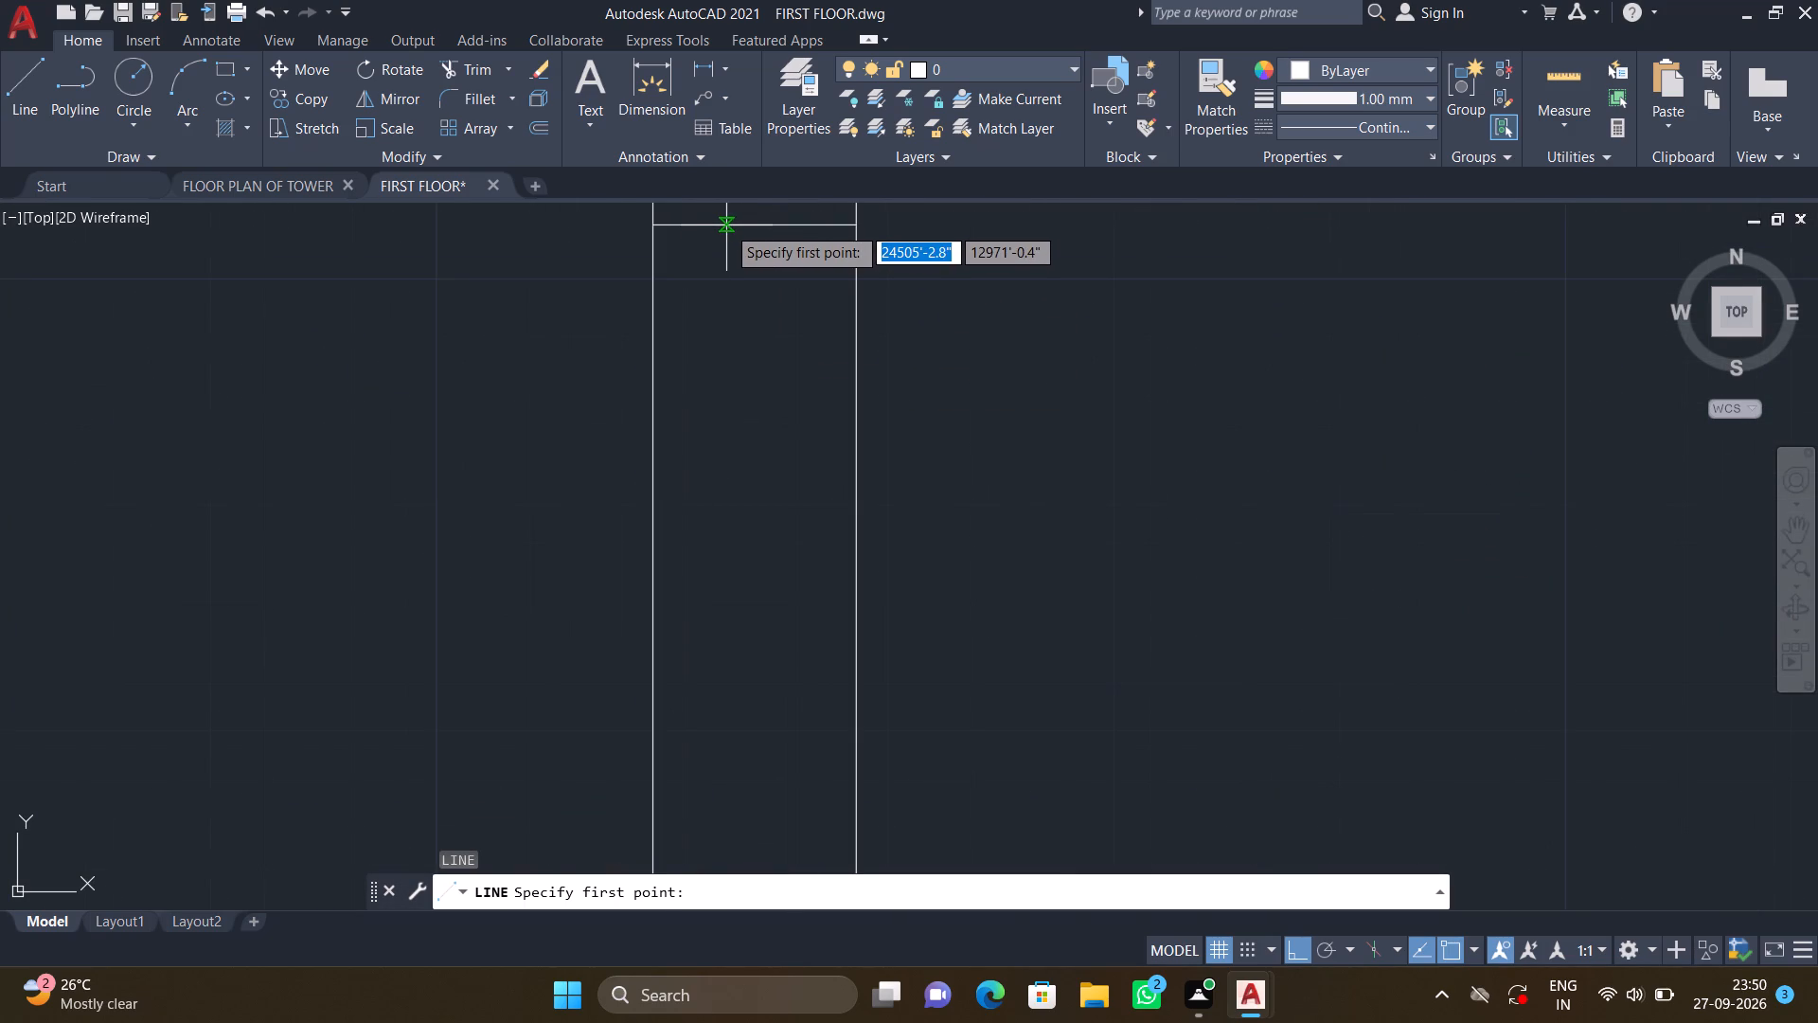
pyautogui.moveTo(731, 225); pyautogui.dragTo(756, 303)
pyautogui.scroll(-2, 706, 548)
pyautogui.moveTo(697, 722); pyautogui.dragTo(708, 629, button='middle')
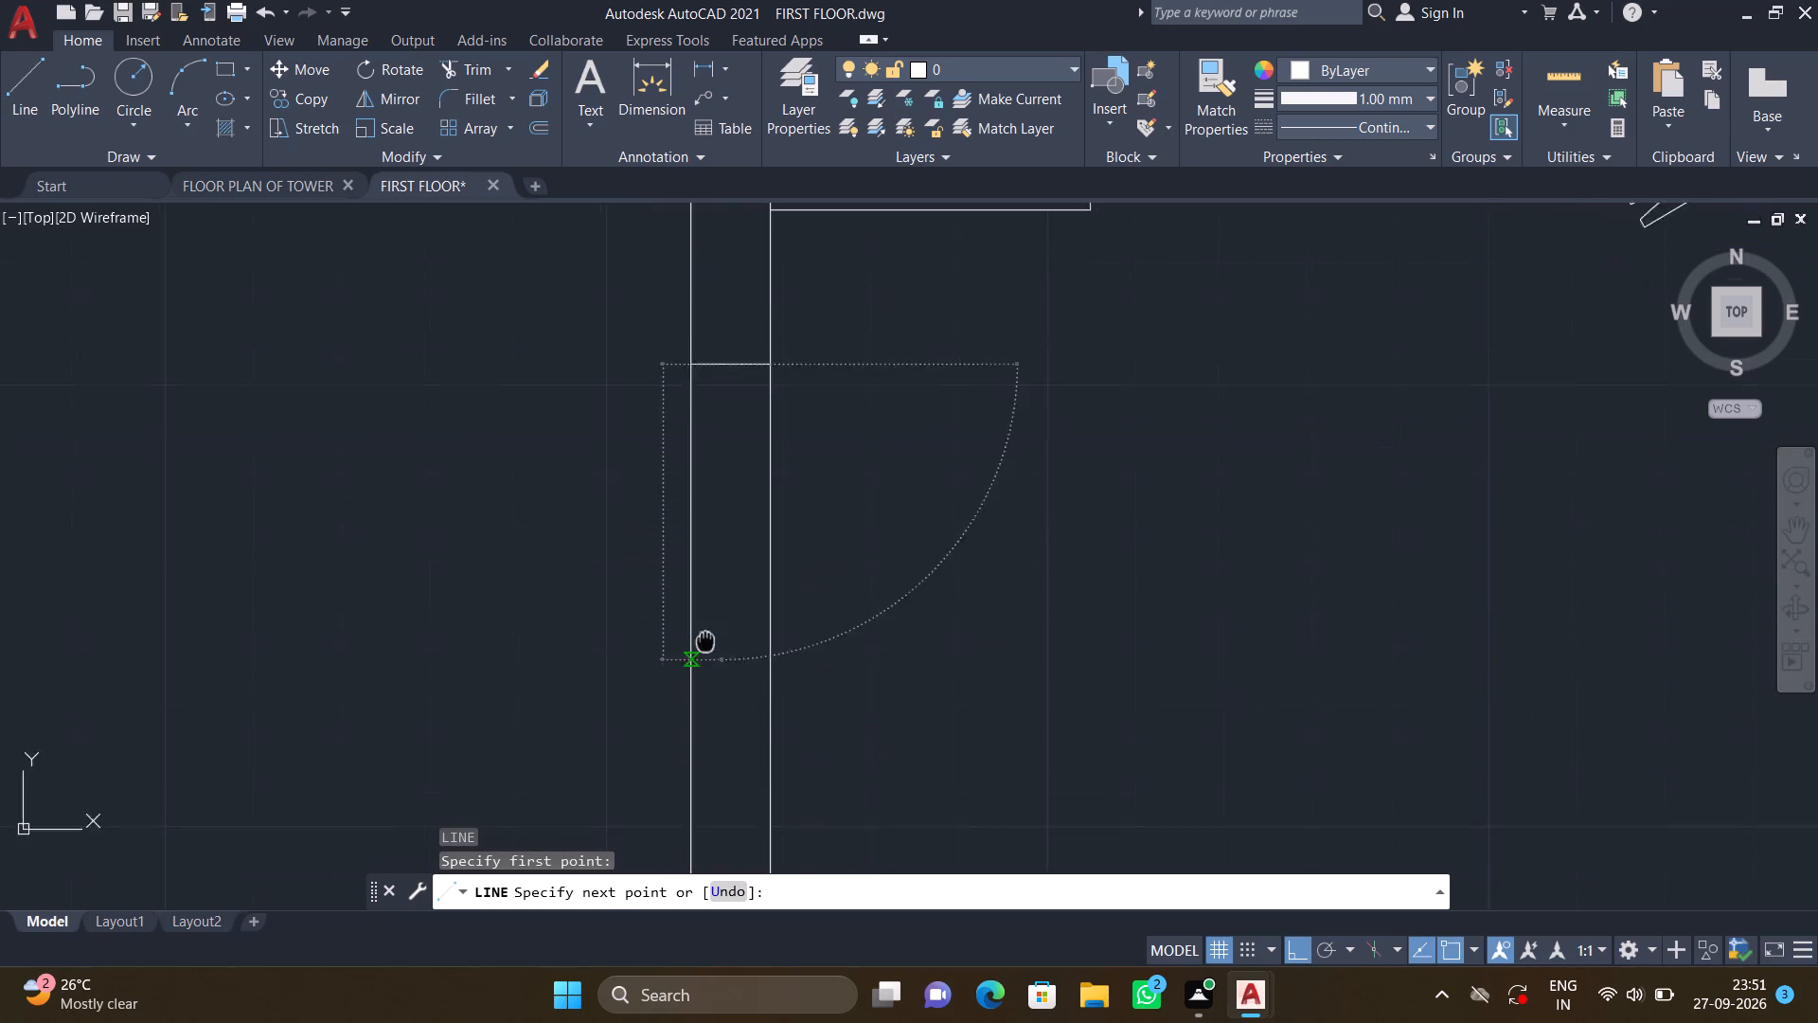
pyautogui.moveTo(708, 629); pyautogui.dragTo(716, 564, button='middle')
pyautogui.scroll(1, 717, 737)
pyautogui.moveTo(717, 731); pyautogui.dragTo(739, 526, button='middle')
pyautogui.scroll(-1, 806, 653)
pyautogui.scroll(-1, 757, 731)
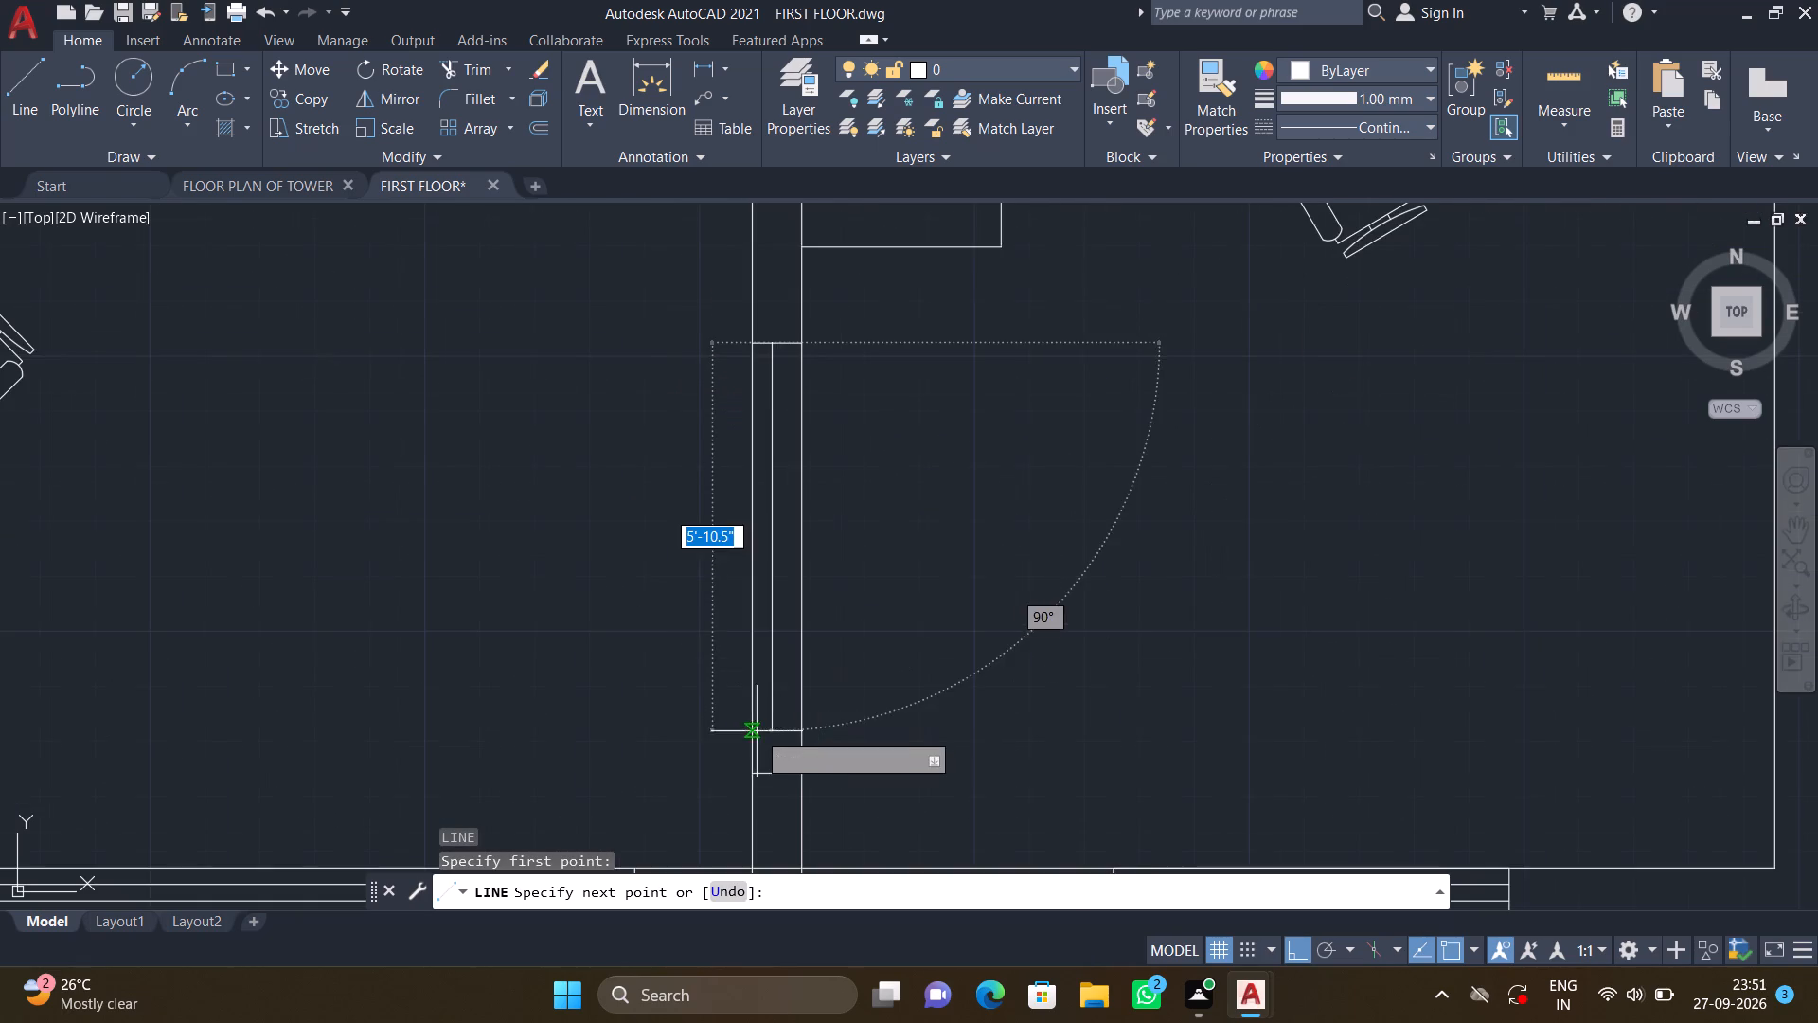
pyautogui.scroll(2, 775, 755)
pyautogui.click(755, 805)
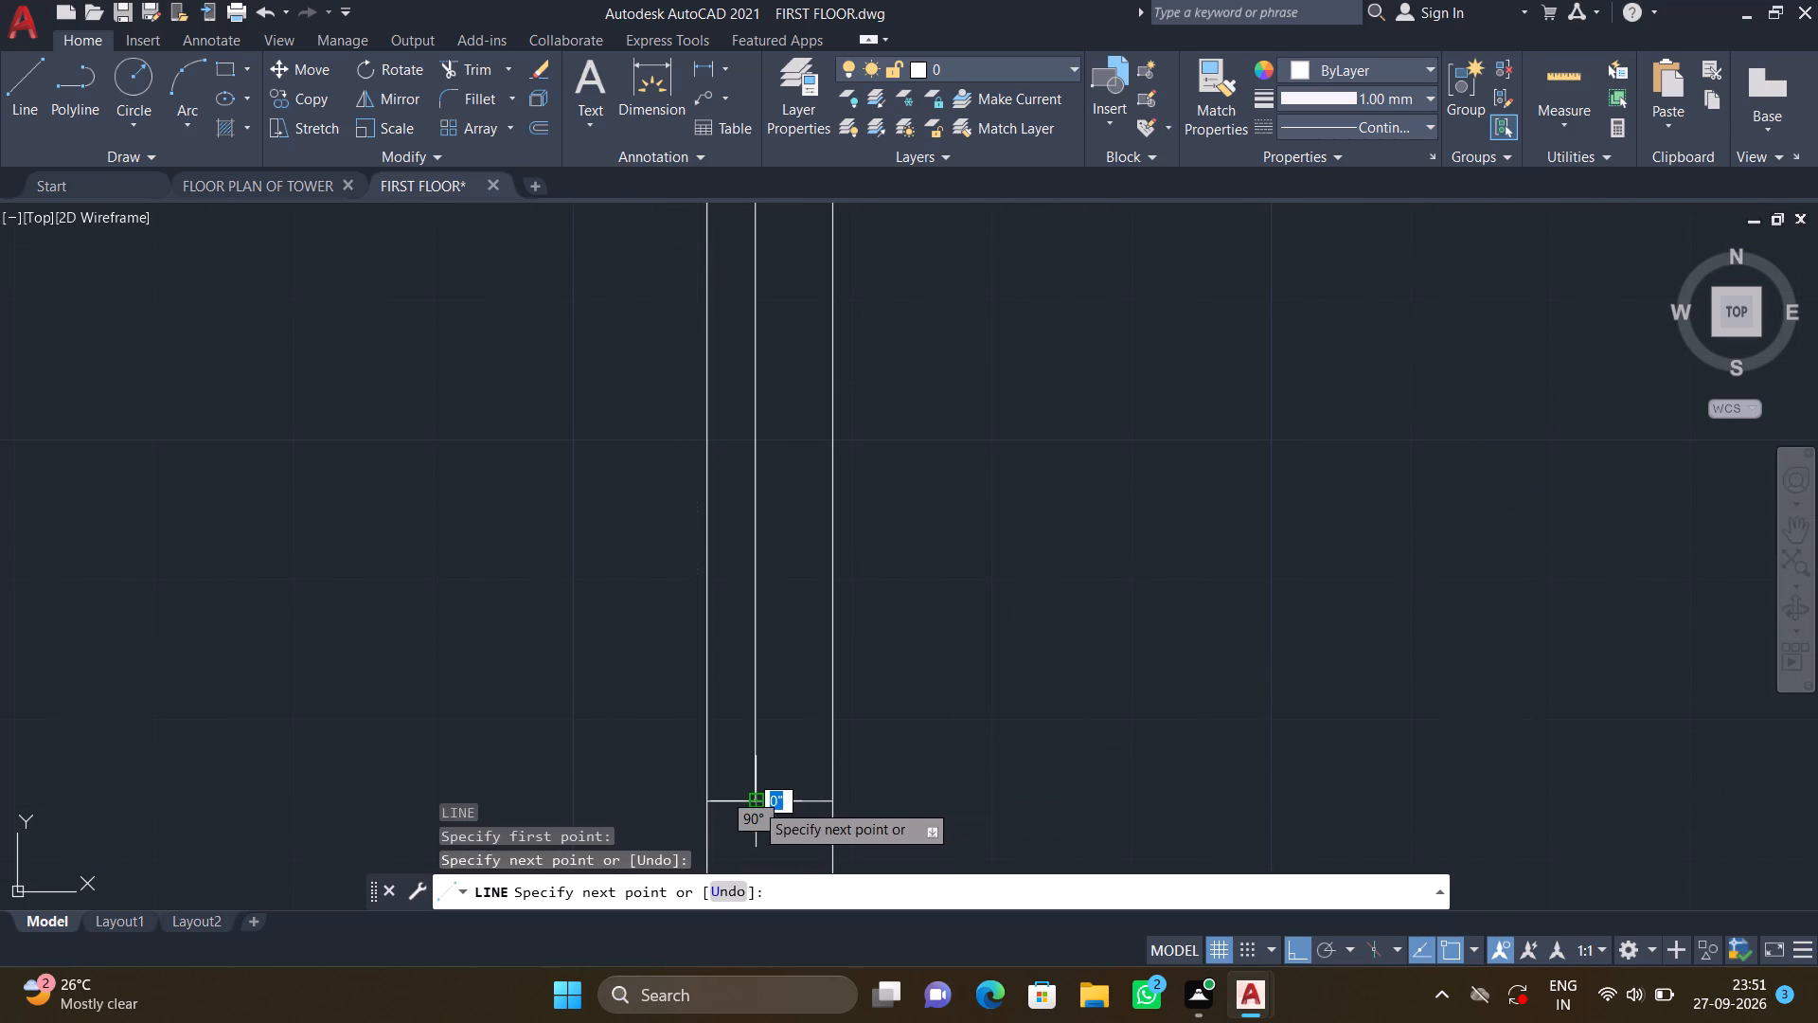
pyautogui.press('Return')
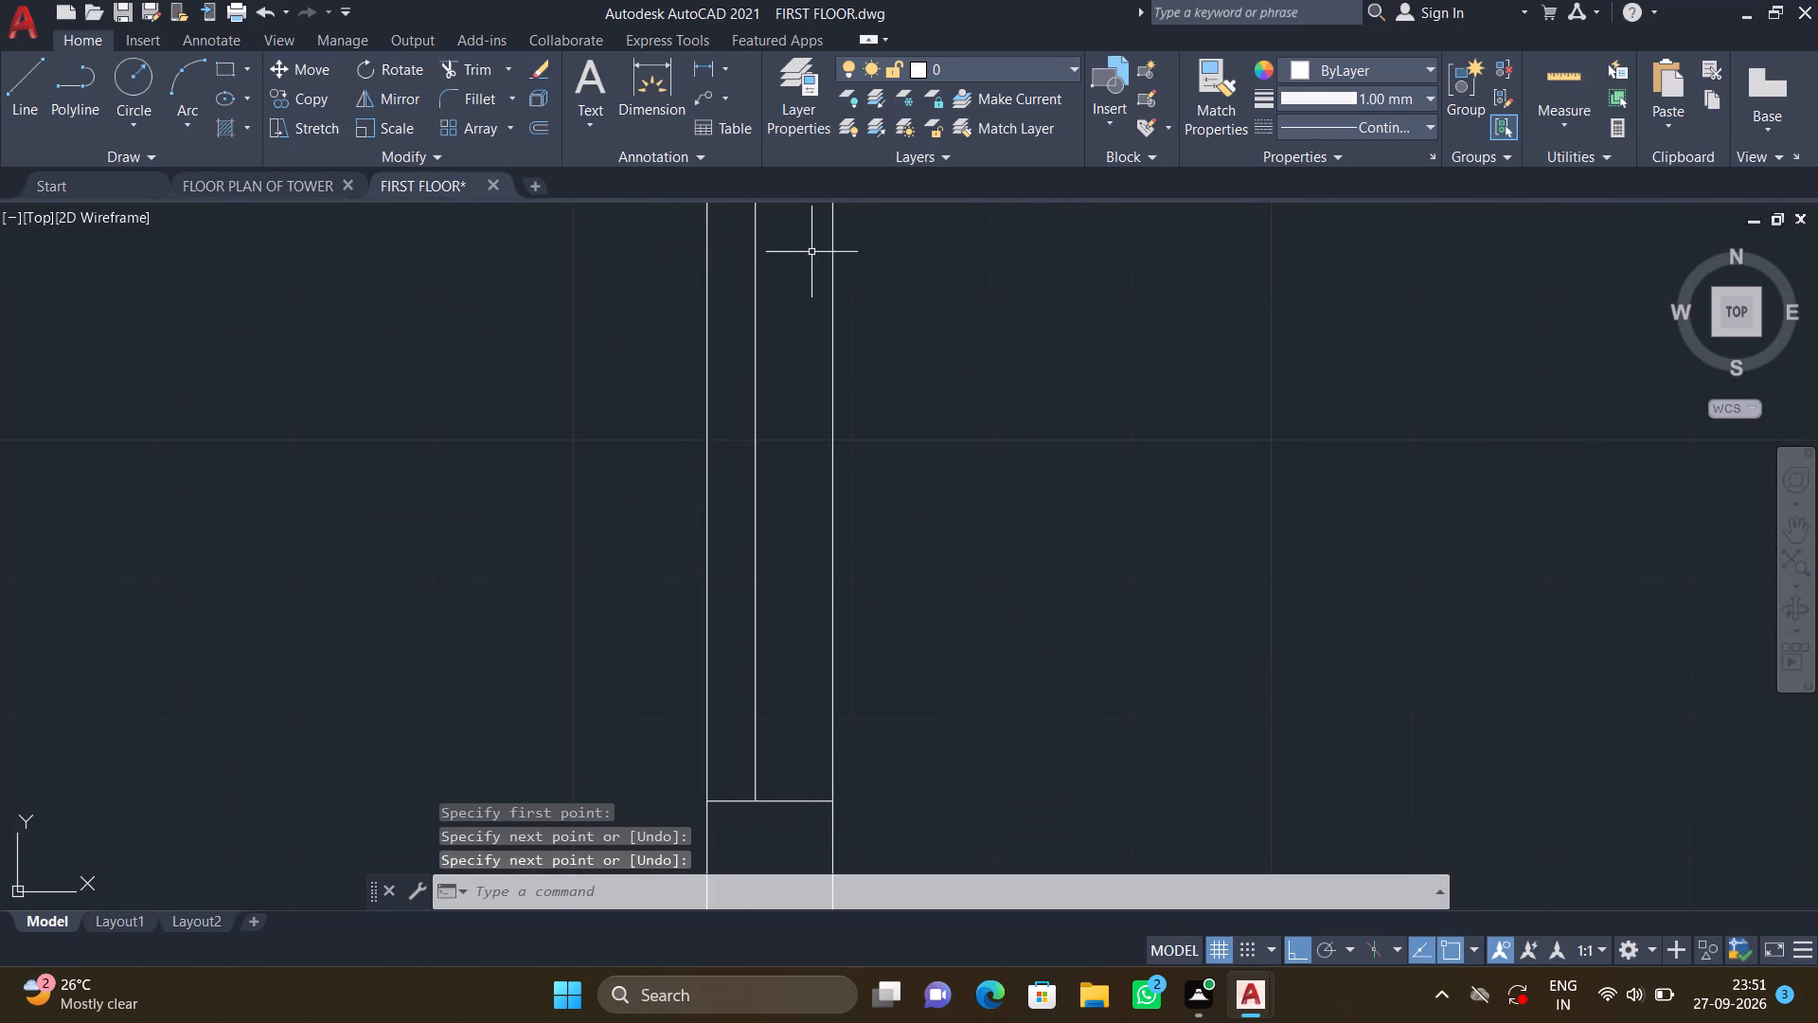
# Draw a second vertical window line inside the central wall, parallel to the first and between the same cross lines.
pyautogui.moveTo(812, 259); pyautogui.dragTo(686, 440, button='middle')
pyautogui.scroll(-1, 677, 315)
pyautogui.moveTo(656, 310); pyautogui.dragTo(614, 474, button='middle')
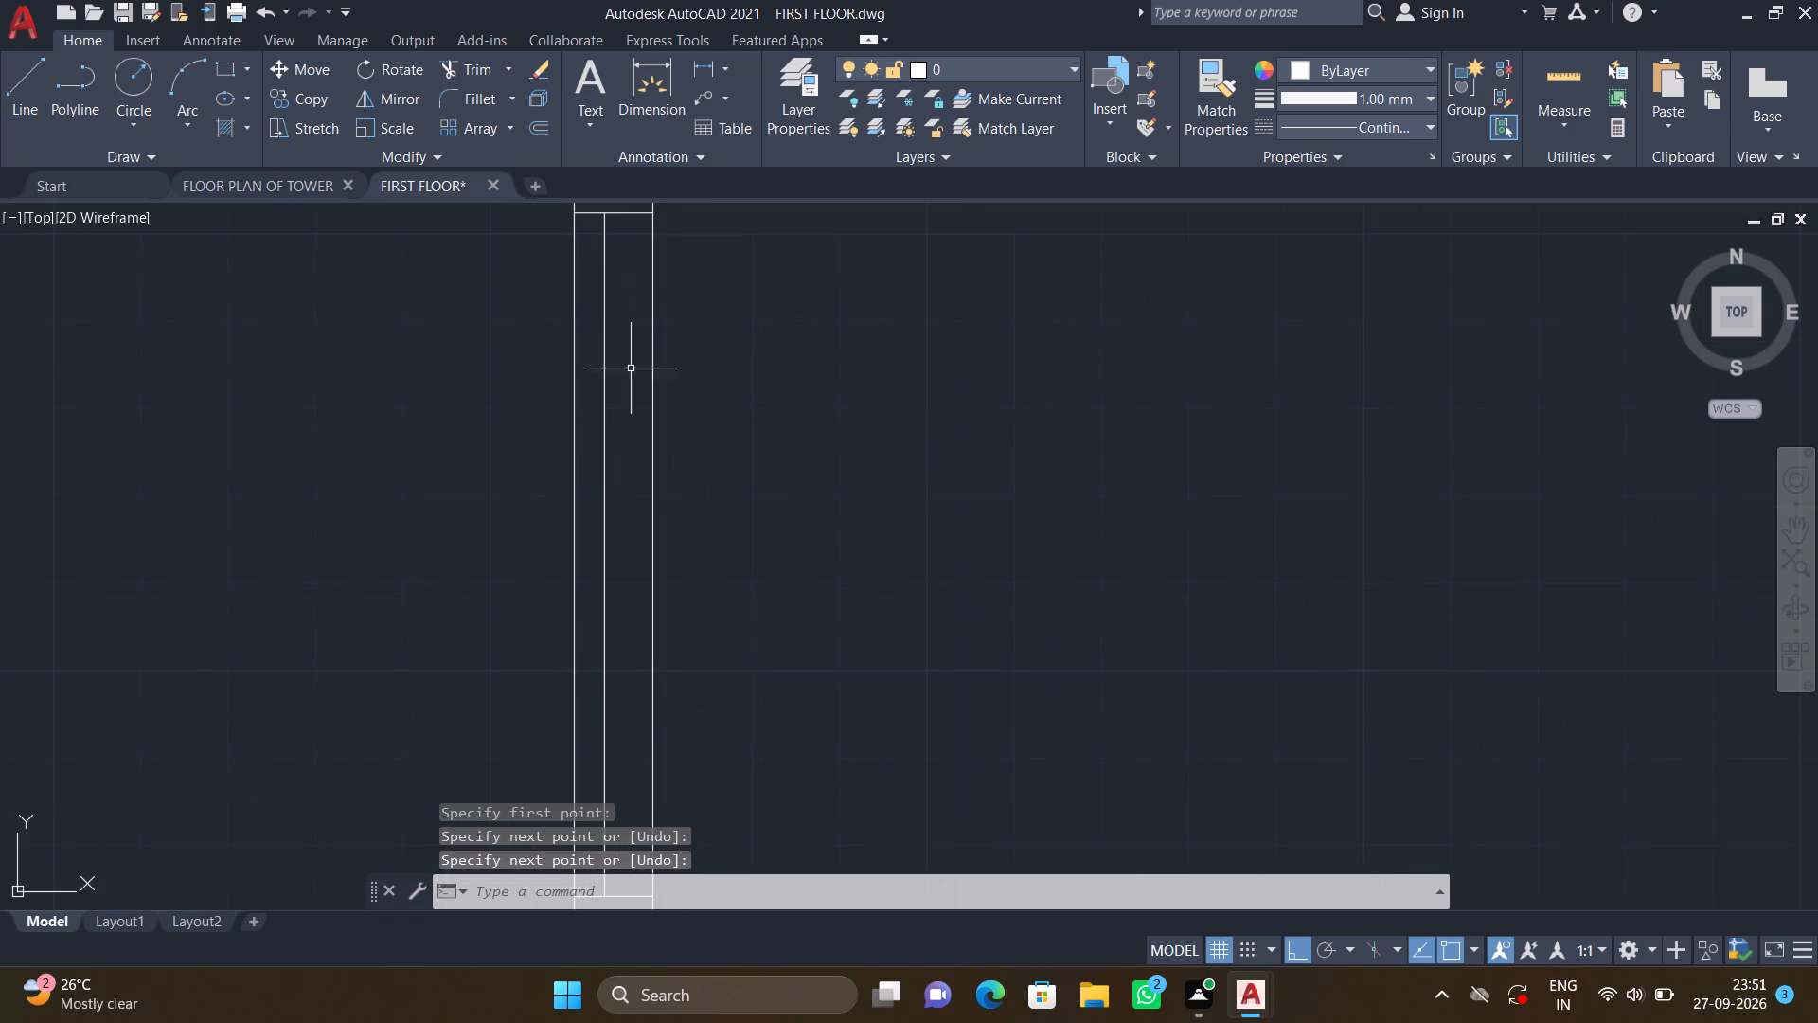
pyautogui.scroll(3, 623, 220)
pyautogui.scroll(-2, 627, 262)
pyautogui.moveTo(629, 274); pyautogui.dragTo(615, 364, button='middle')
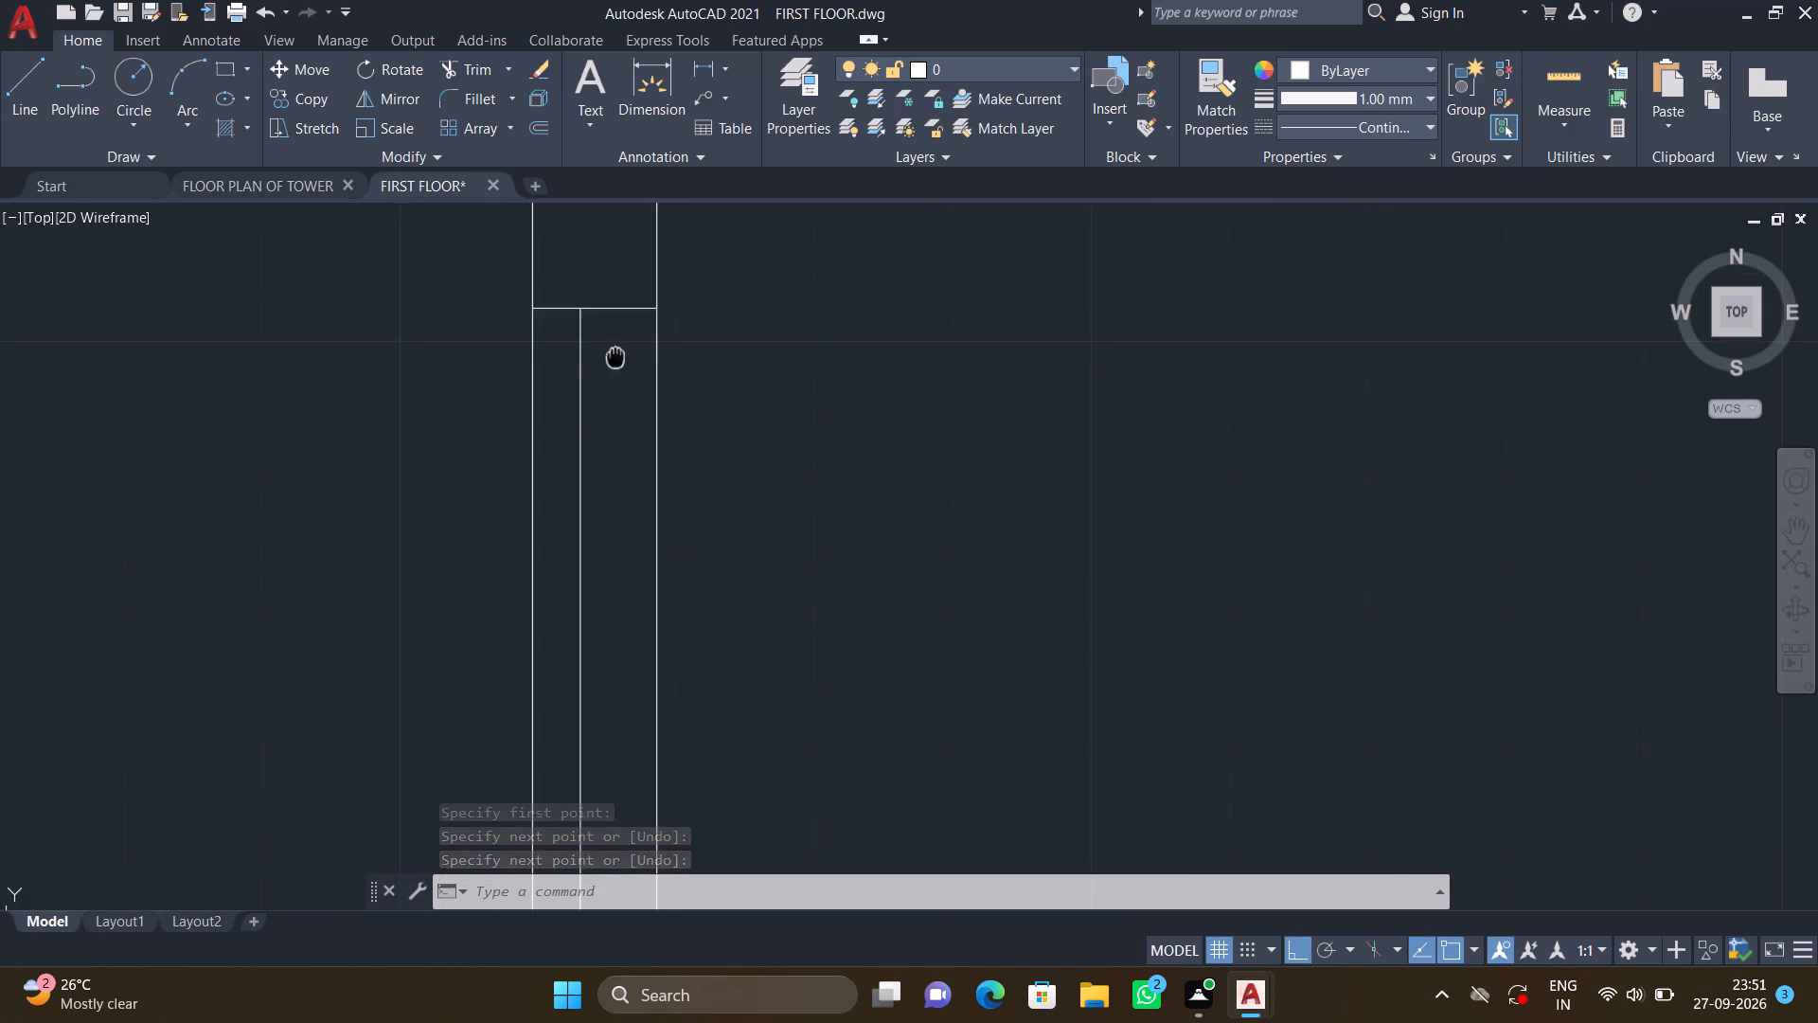
pyautogui.moveTo(615, 364); pyautogui.dragTo(618, 371, button='middle')
pyautogui.scroll(2, 610, 340)
pyautogui.press('l')
pyautogui.press('Return')
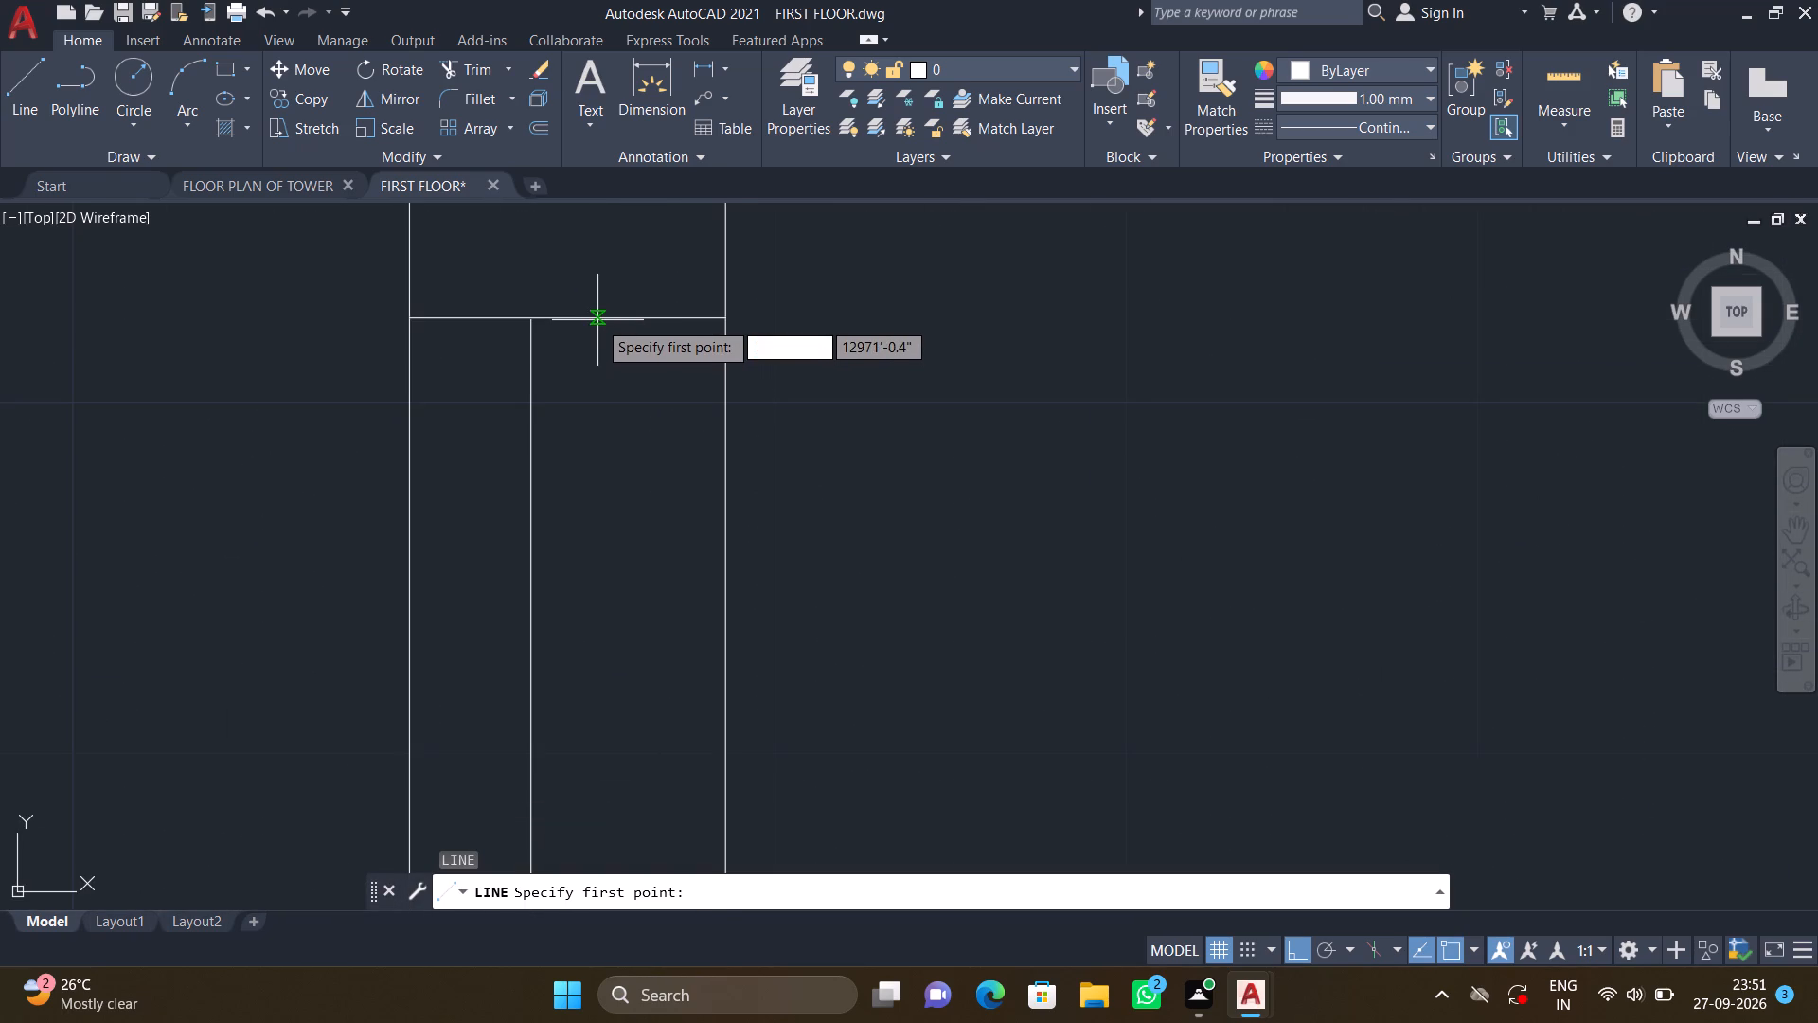
pyautogui.moveTo(597, 320); pyautogui.dragTo(599, 331)
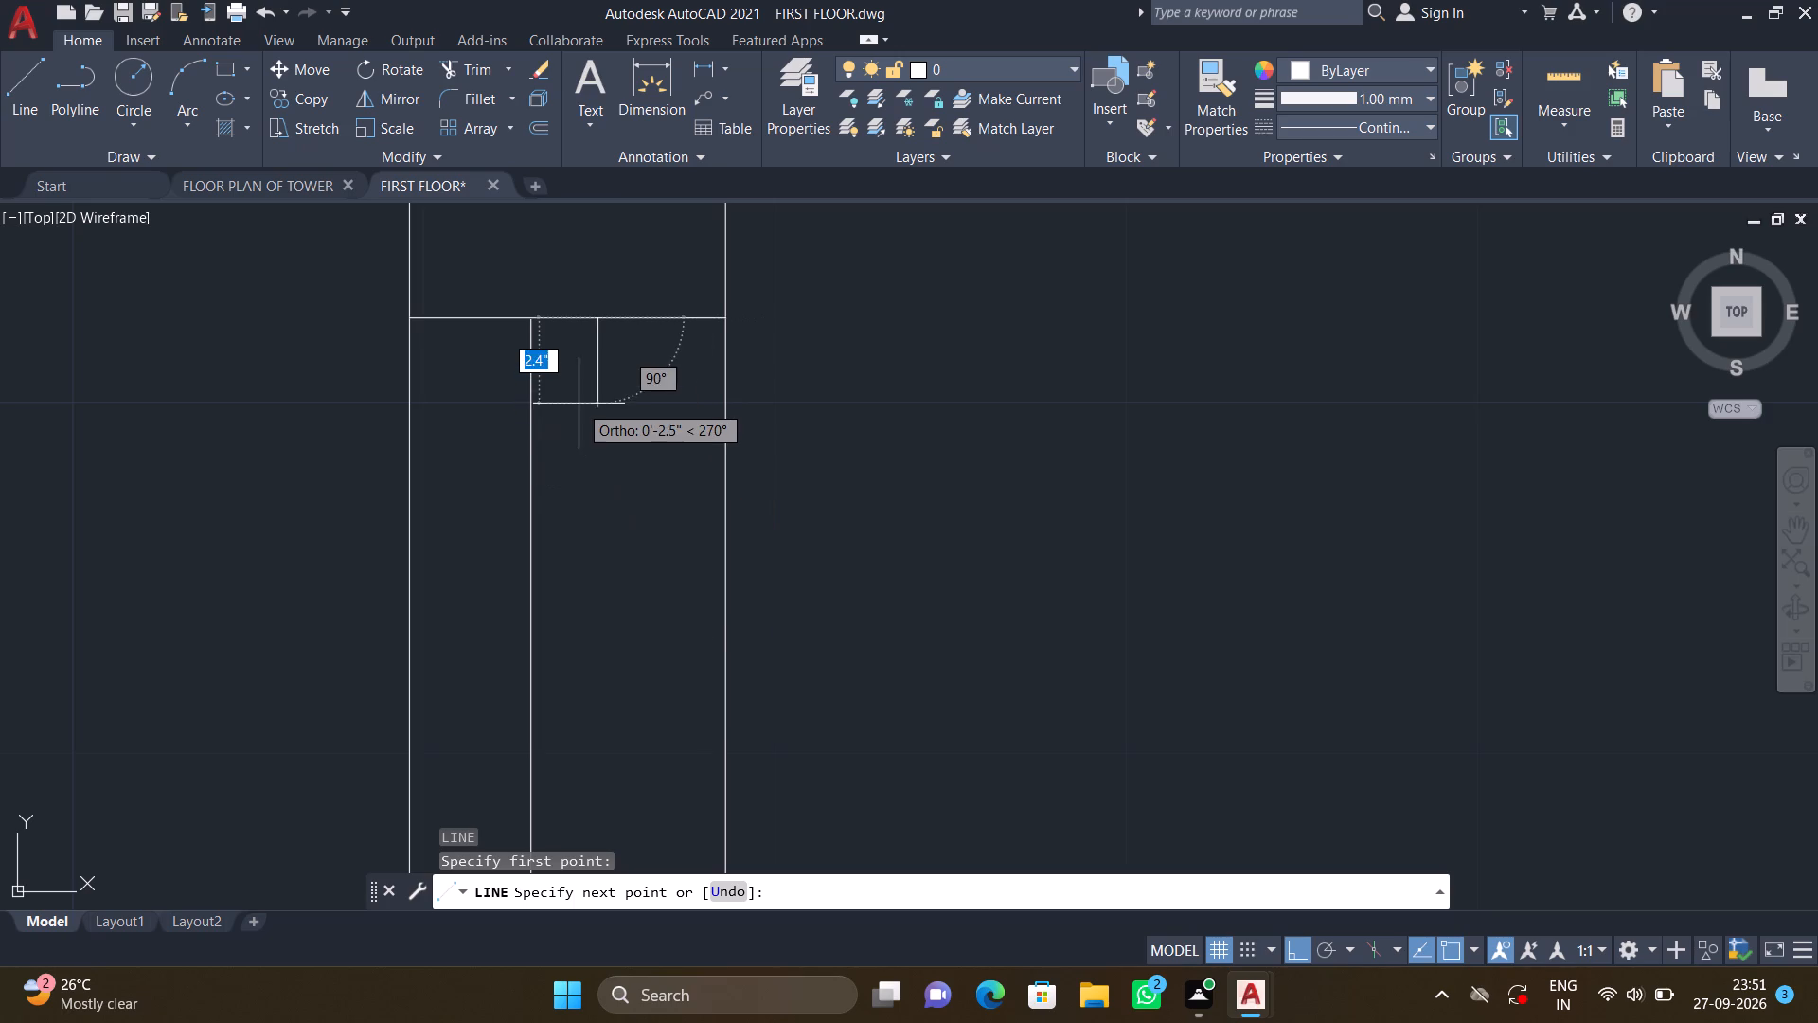
pyautogui.scroll(-3, 579, 403)
pyautogui.moveTo(548, 583); pyautogui.dragTo(584, 302, button='middle')
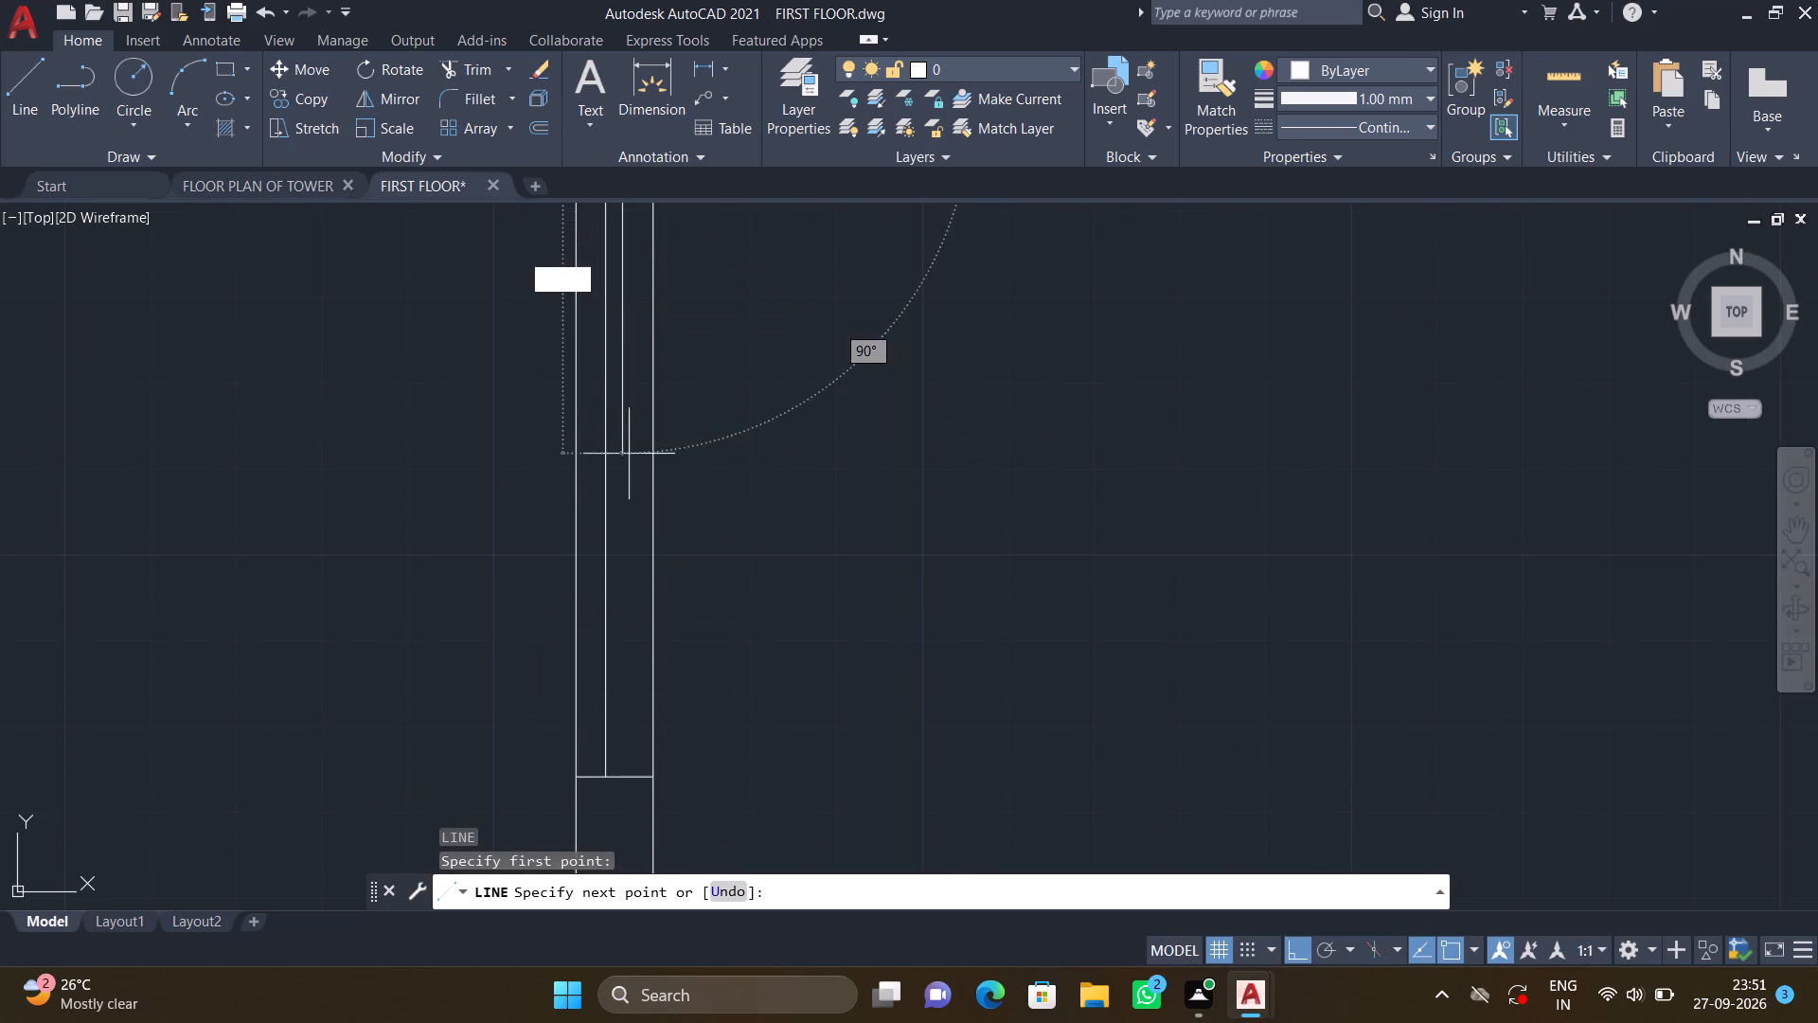
pyautogui.scroll(3, 626, 724)
pyautogui.moveTo(591, 791); pyautogui.dragTo(626, 530, button='middle')
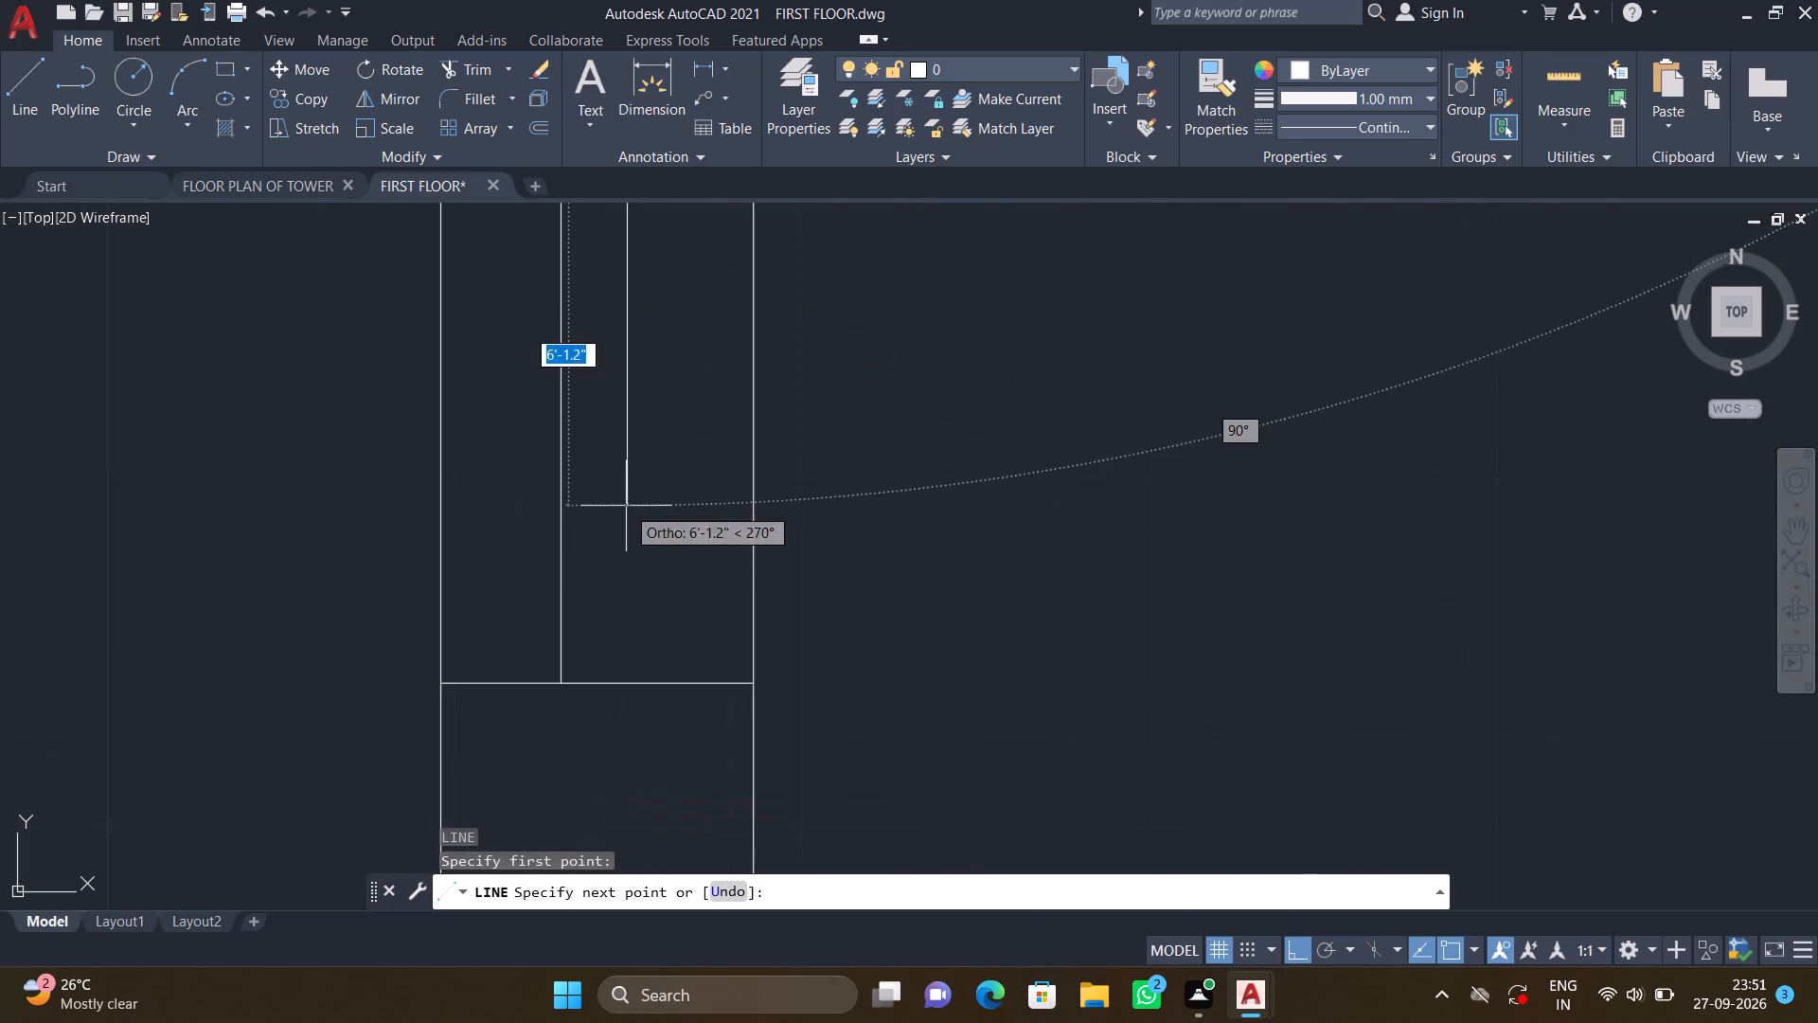
pyautogui.click(633, 681)
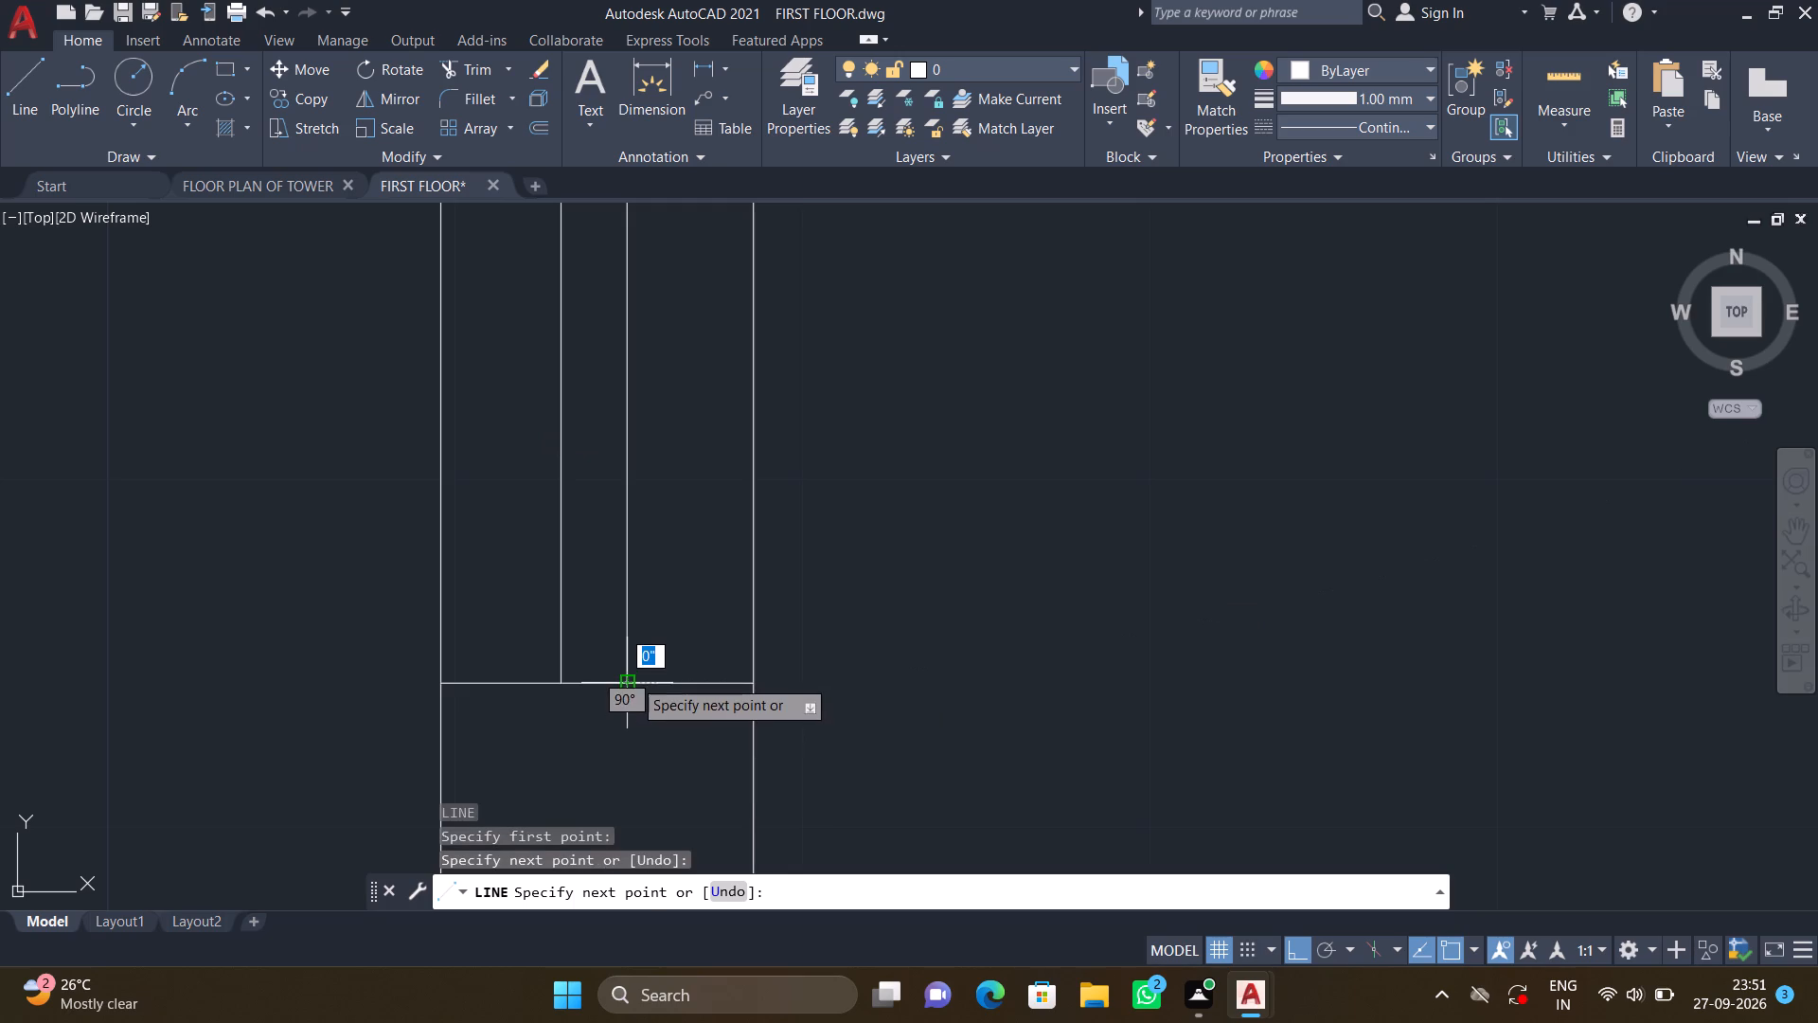
pyautogui.press('Return')
# Trim the overlapping lines where the central vertical wall meets the south exterior wall.
pyautogui.scroll(-5, 514, 291)
pyautogui.scroll(-3, 728, 362)
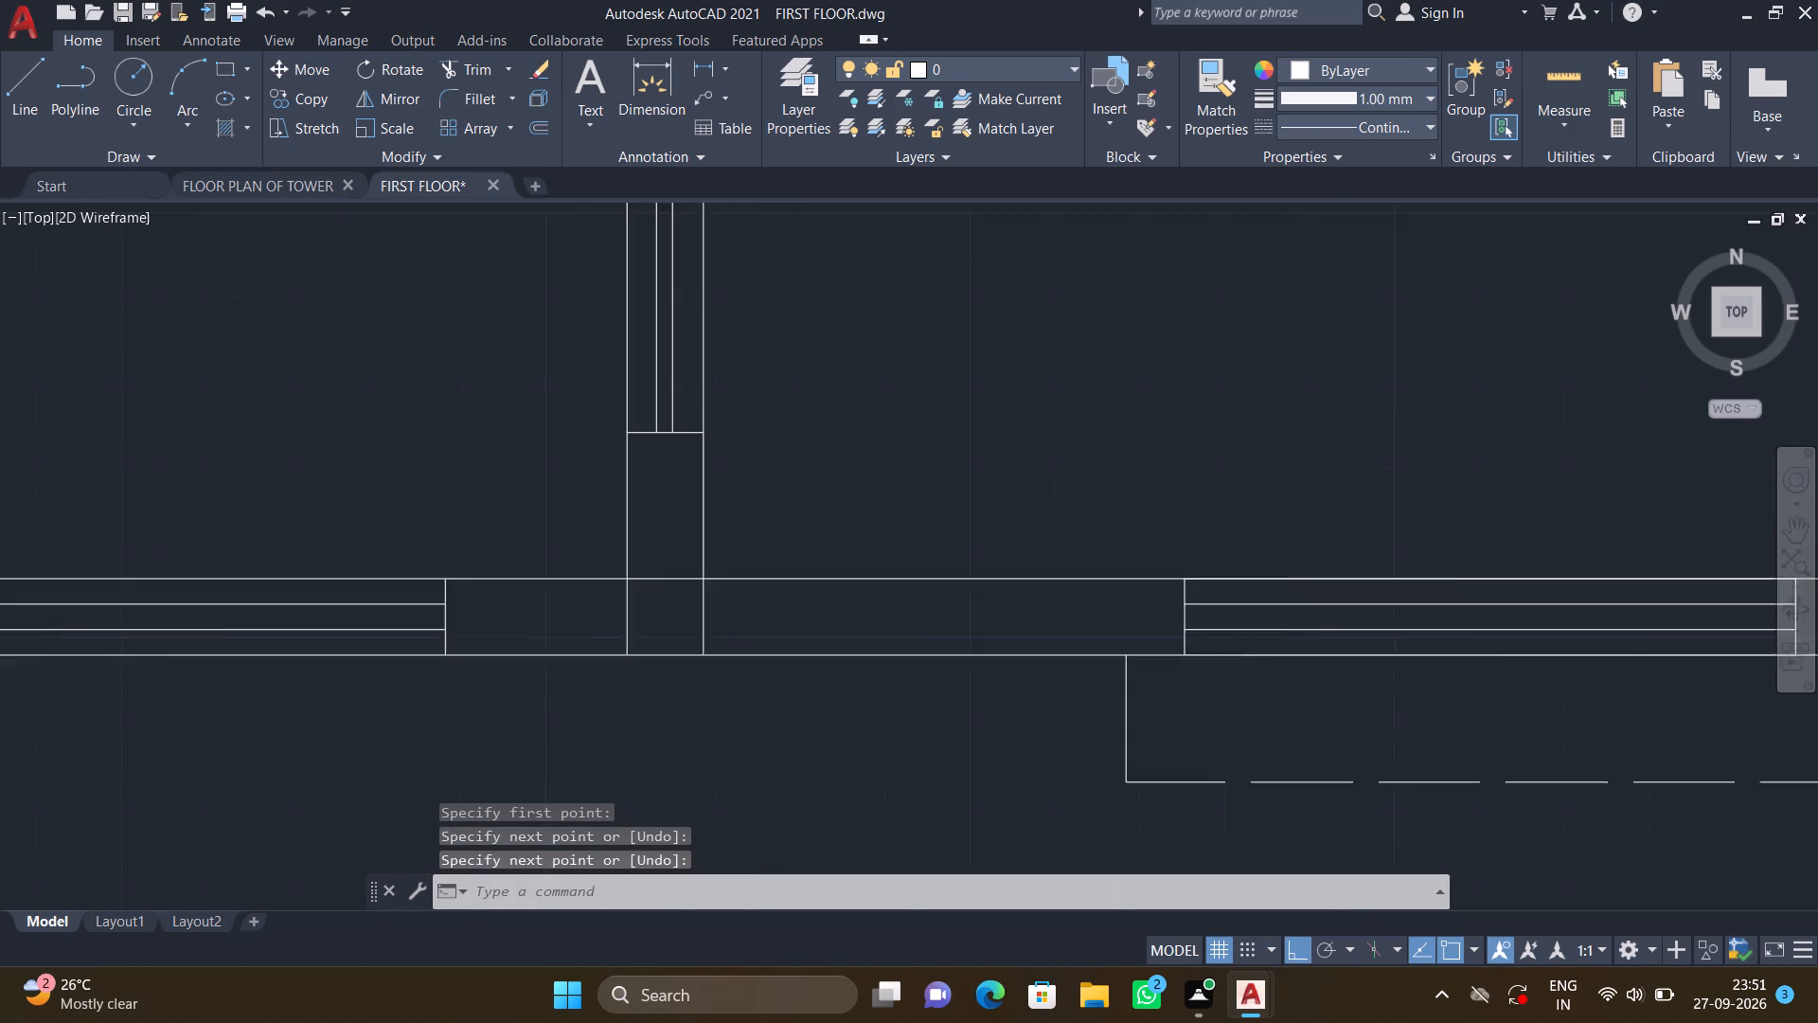
pyautogui.scroll(-1, 728, 370)
pyautogui.moveTo(711, 306); pyautogui.dragTo(468, 546, button='middle')
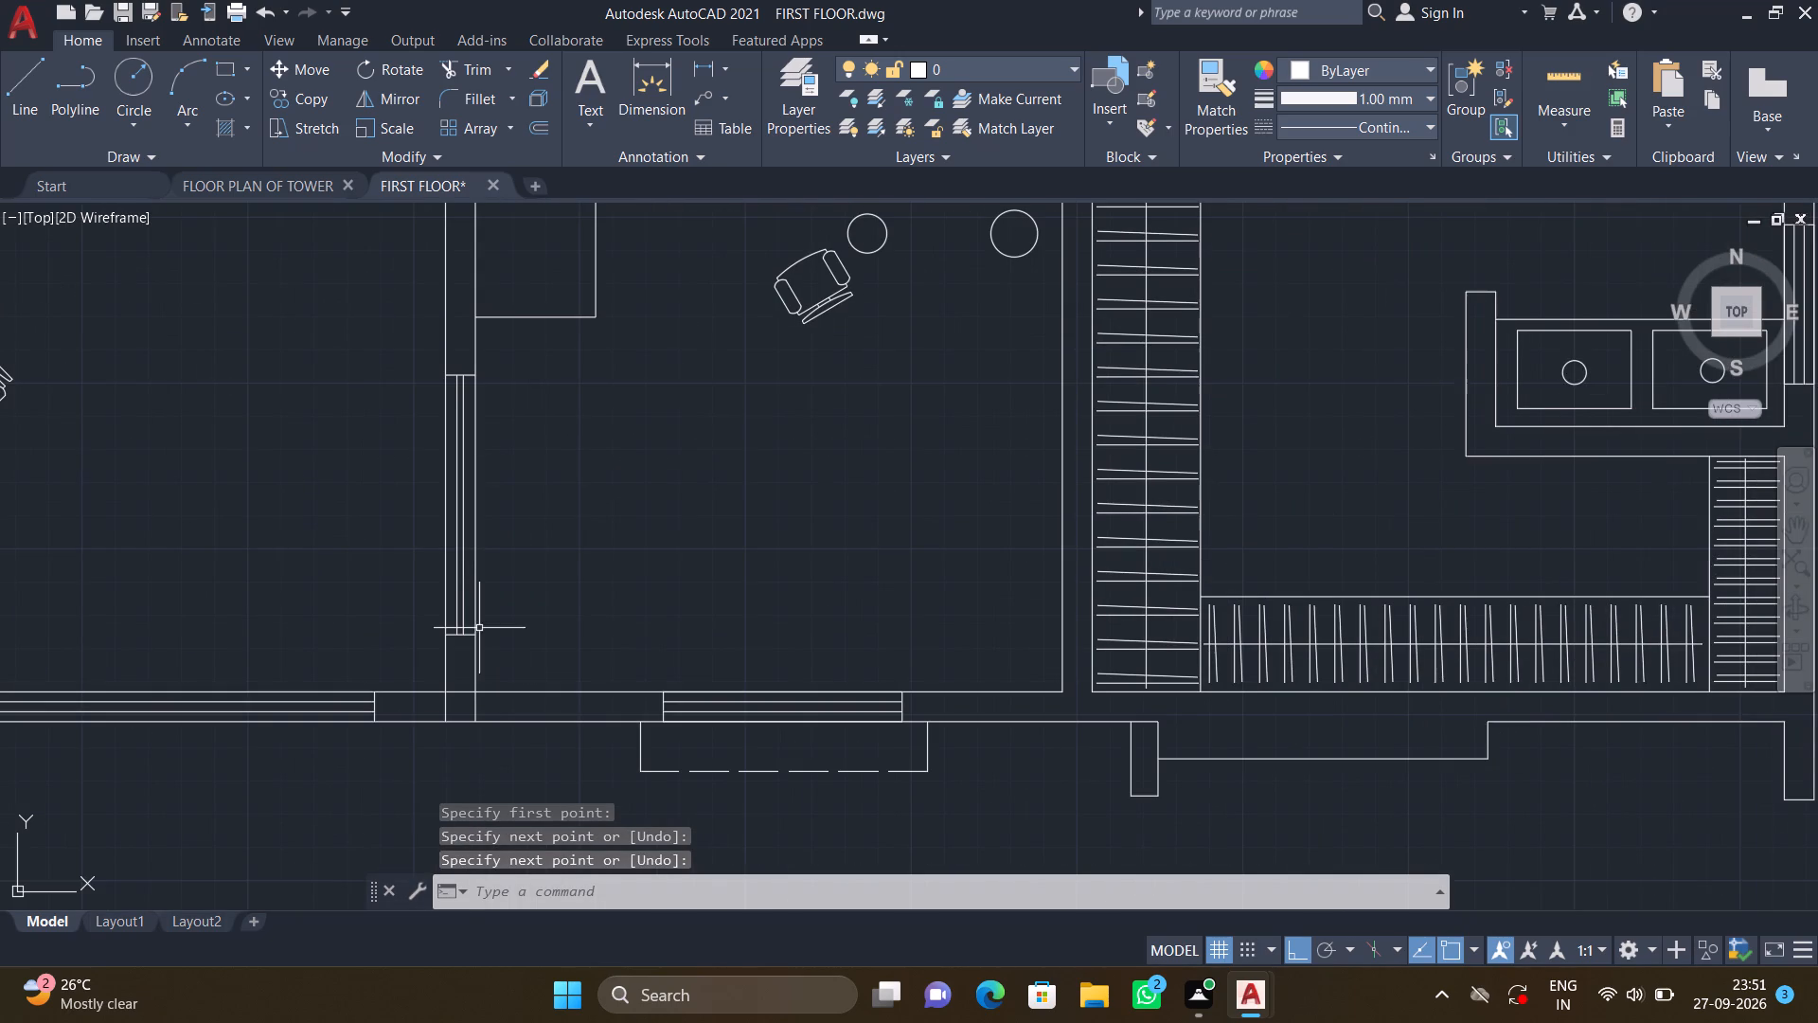
pyautogui.scroll(3, 497, 707)
pyautogui.write('tr')
pyautogui.press('Return')
pyautogui.moveTo(437, 728); pyautogui.dragTo(432, 718)
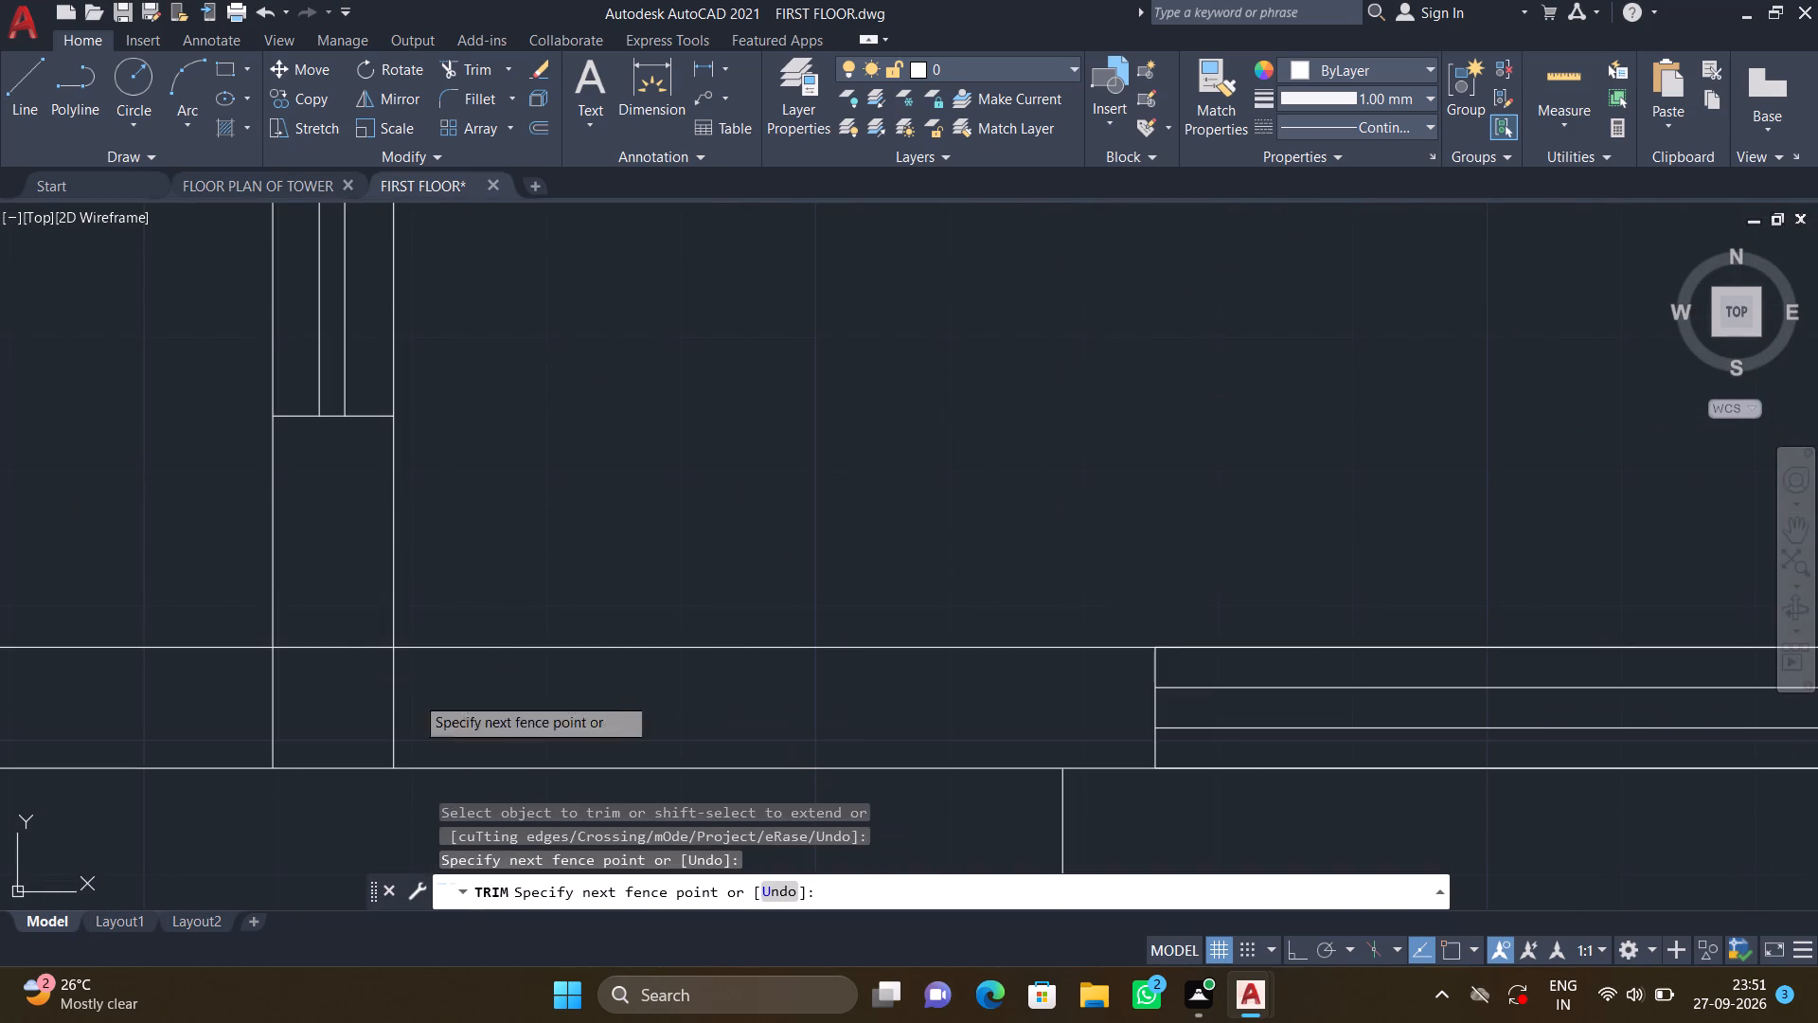
pyautogui.click(246, 673)
pyautogui.click(315, 628)
pyautogui.click(313, 674)
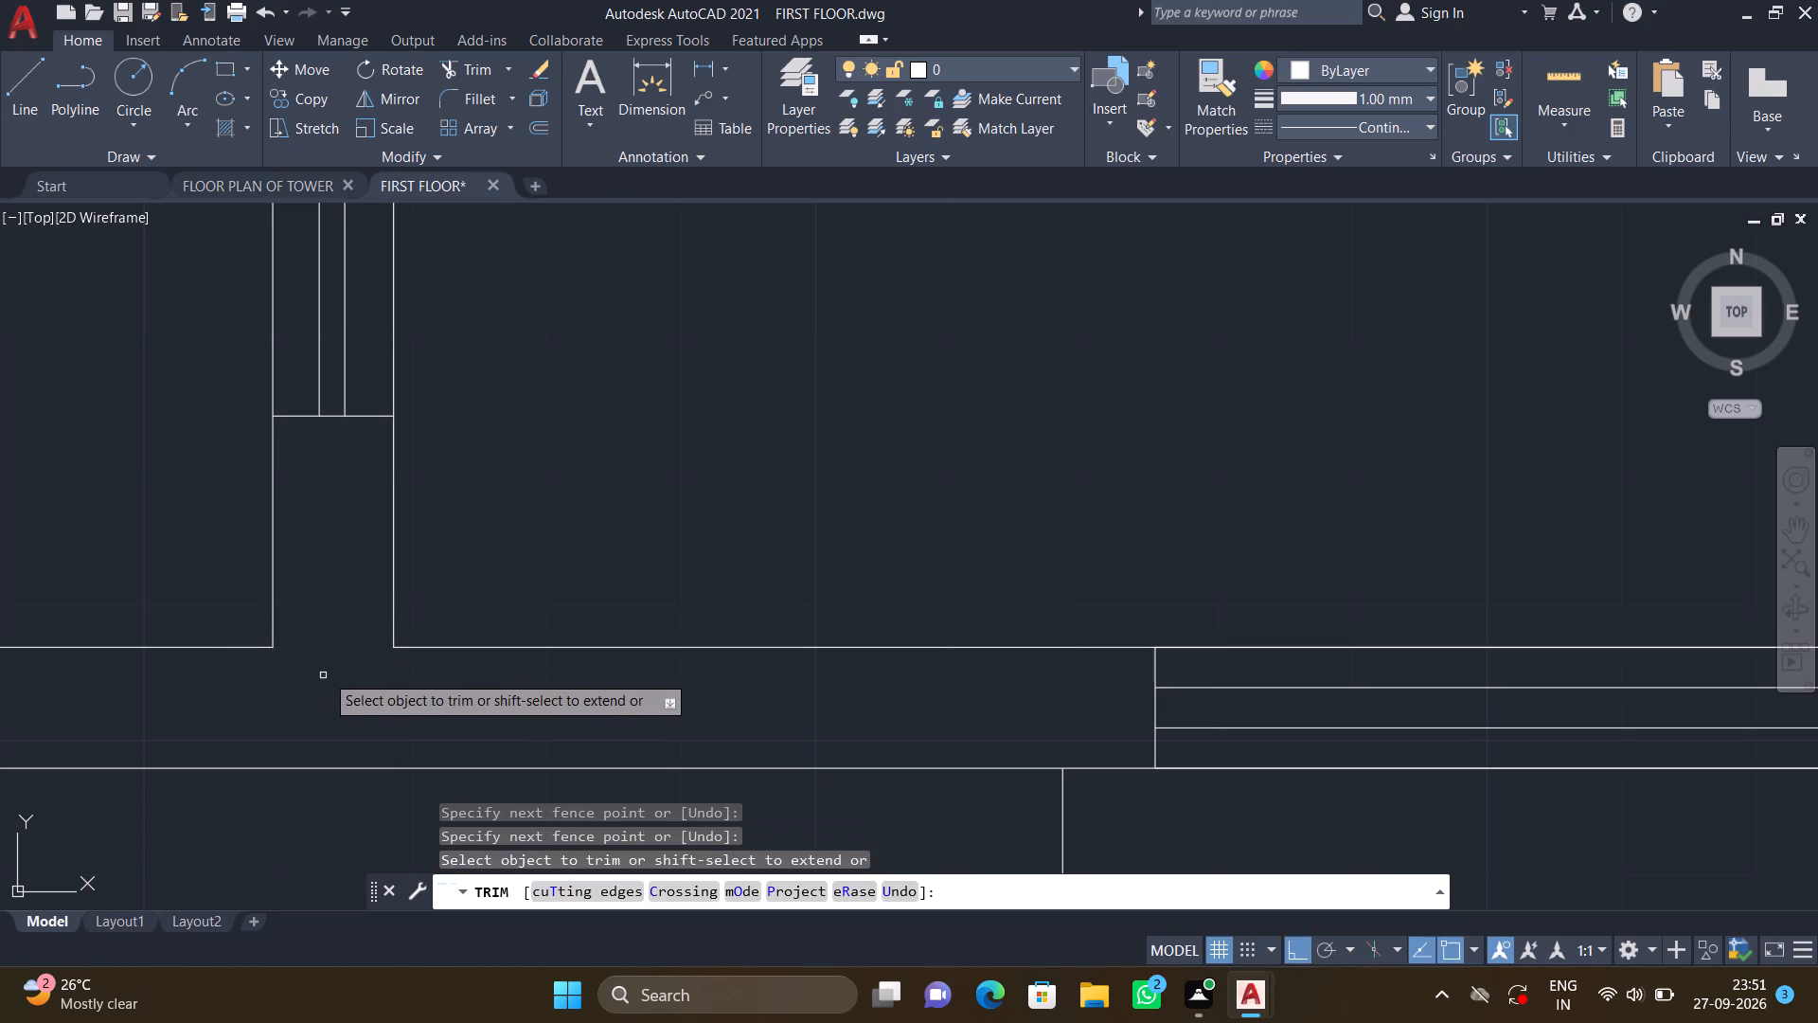
pyautogui.scroll(-3, 387, 665)
pyautogui.scroll(-3, 640, 405)
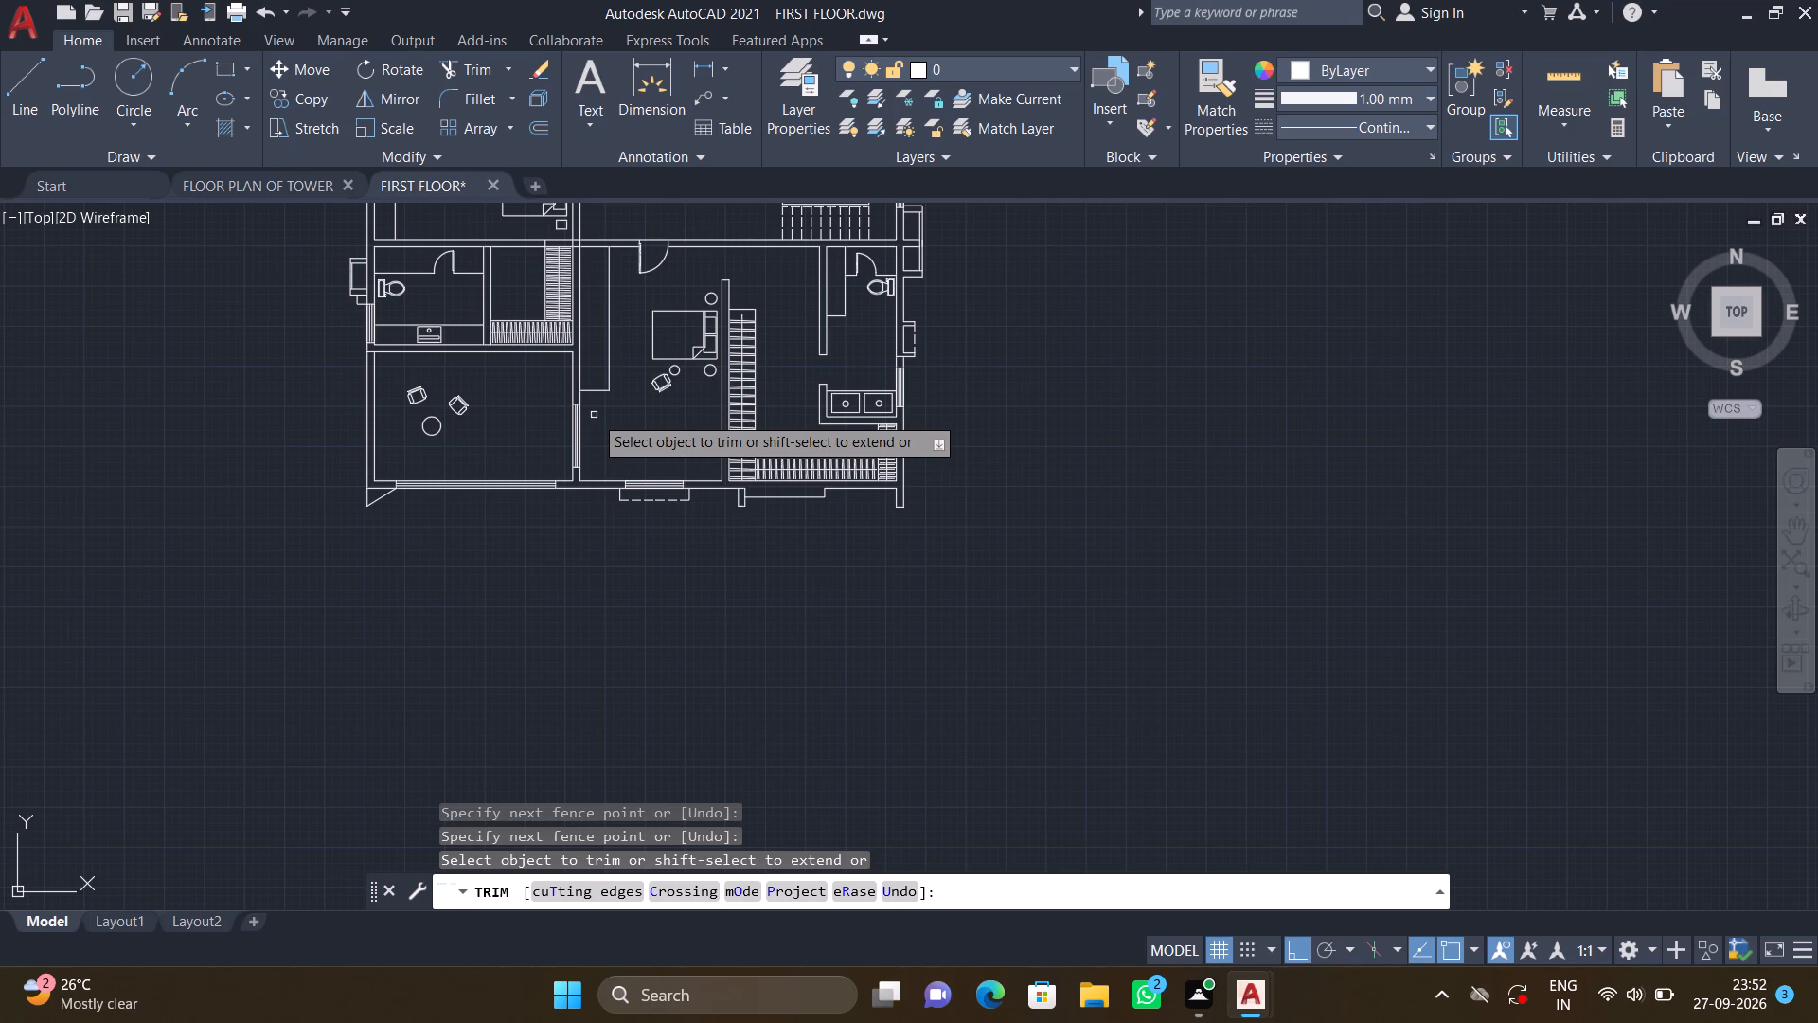
pyautogui.press('Return')
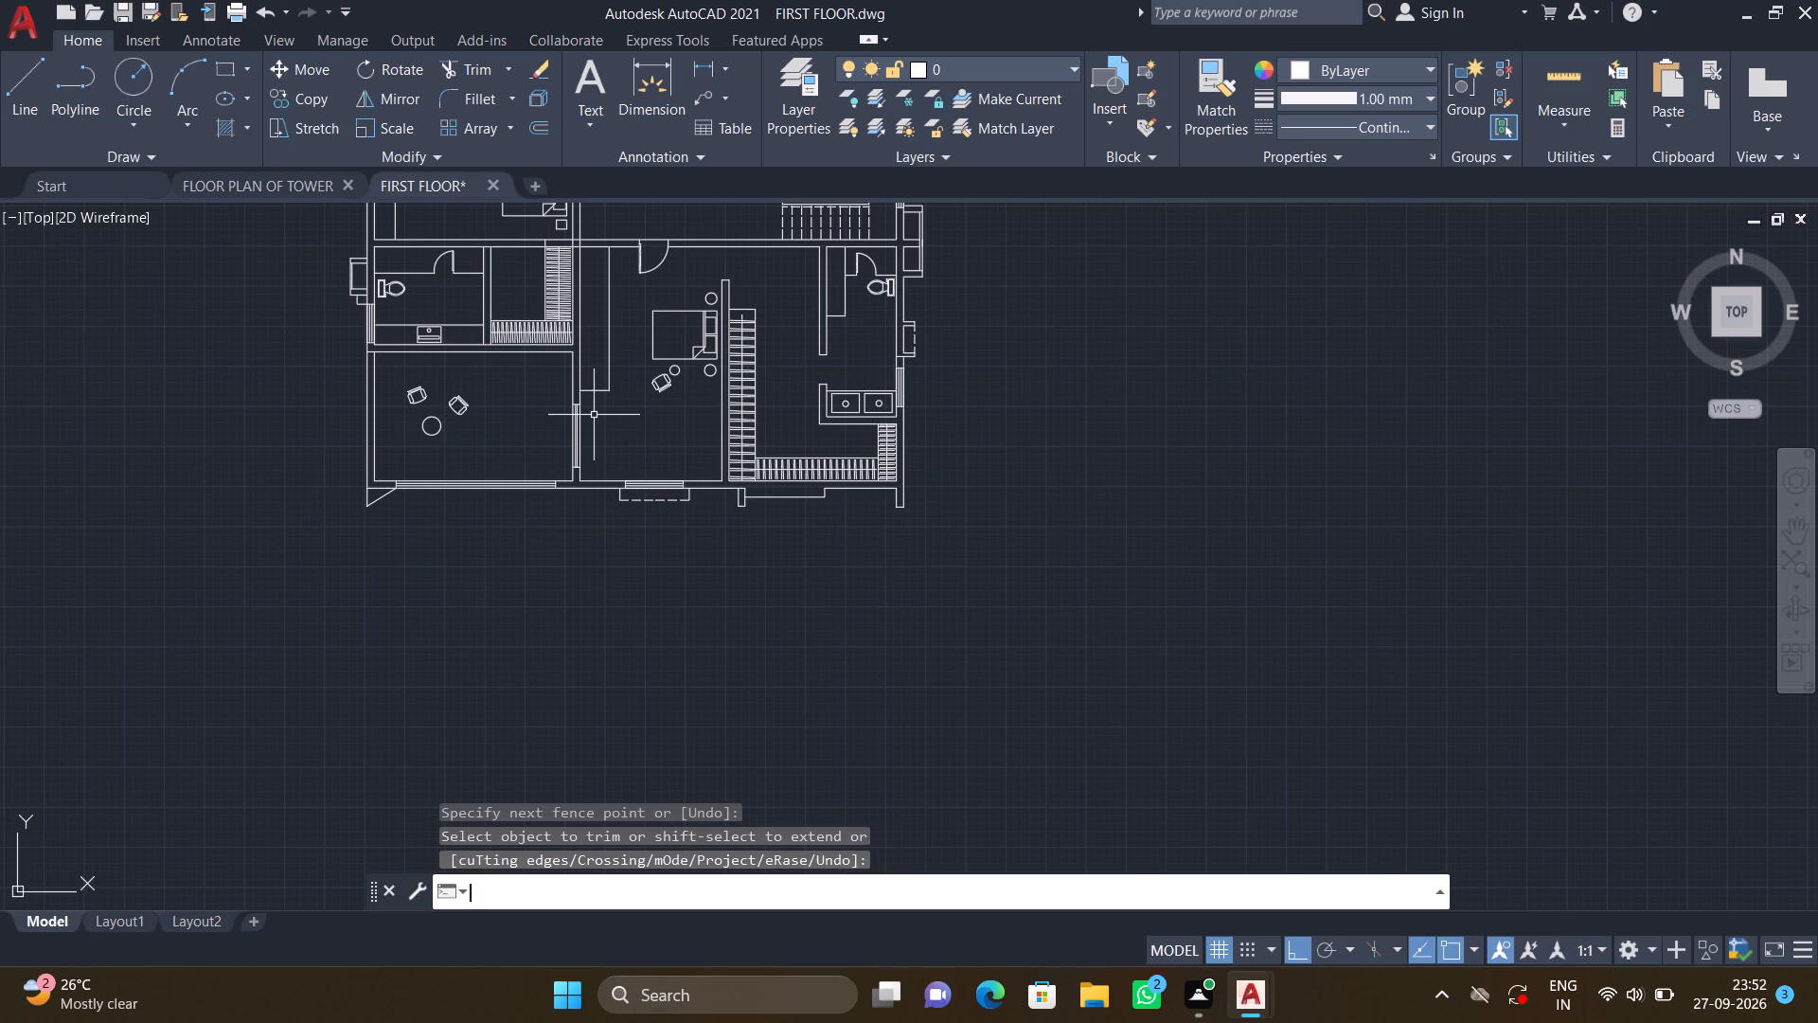
# With the ACAD_ISO02W100 linetype, draw a three-sided dashed outline projecting about 3'-4" outside the southwest room's west wall, starting at its upper wall line.
pyautogui.scroll(2, 355, 340)
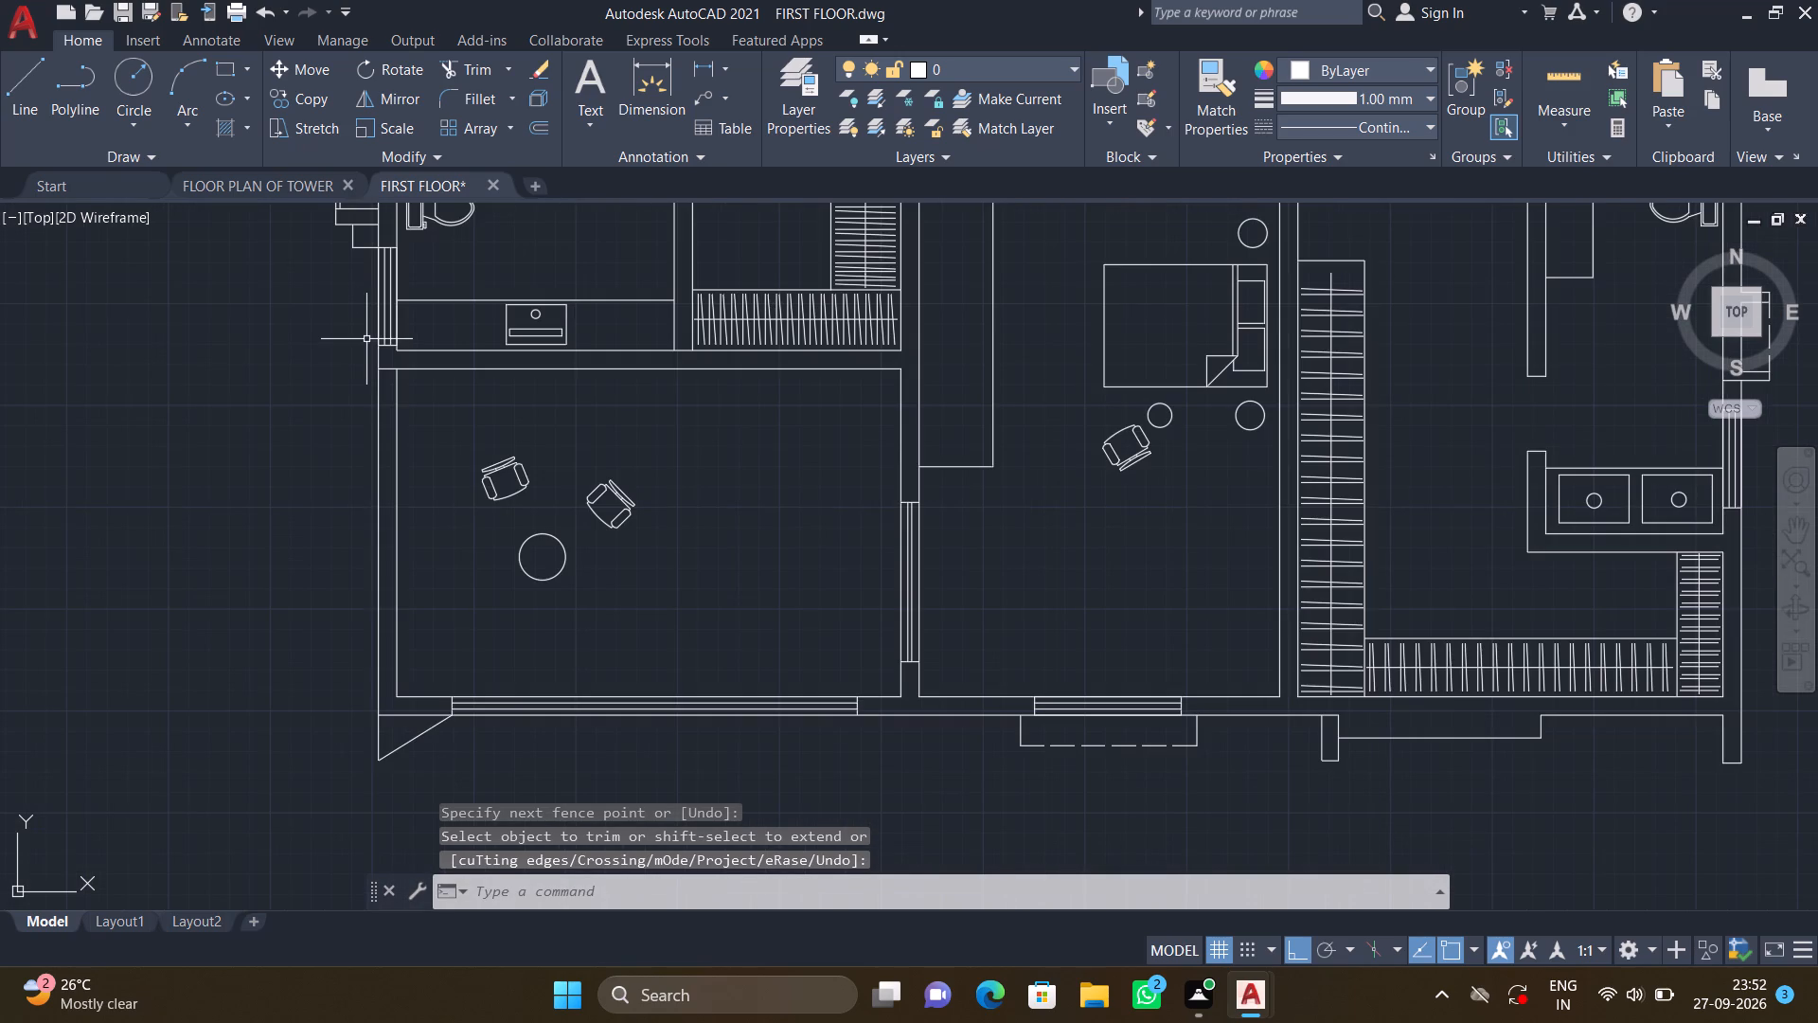
pyautogui.moveTo(402, 314); pyautogui.dragTo(617, 354, button='middle')
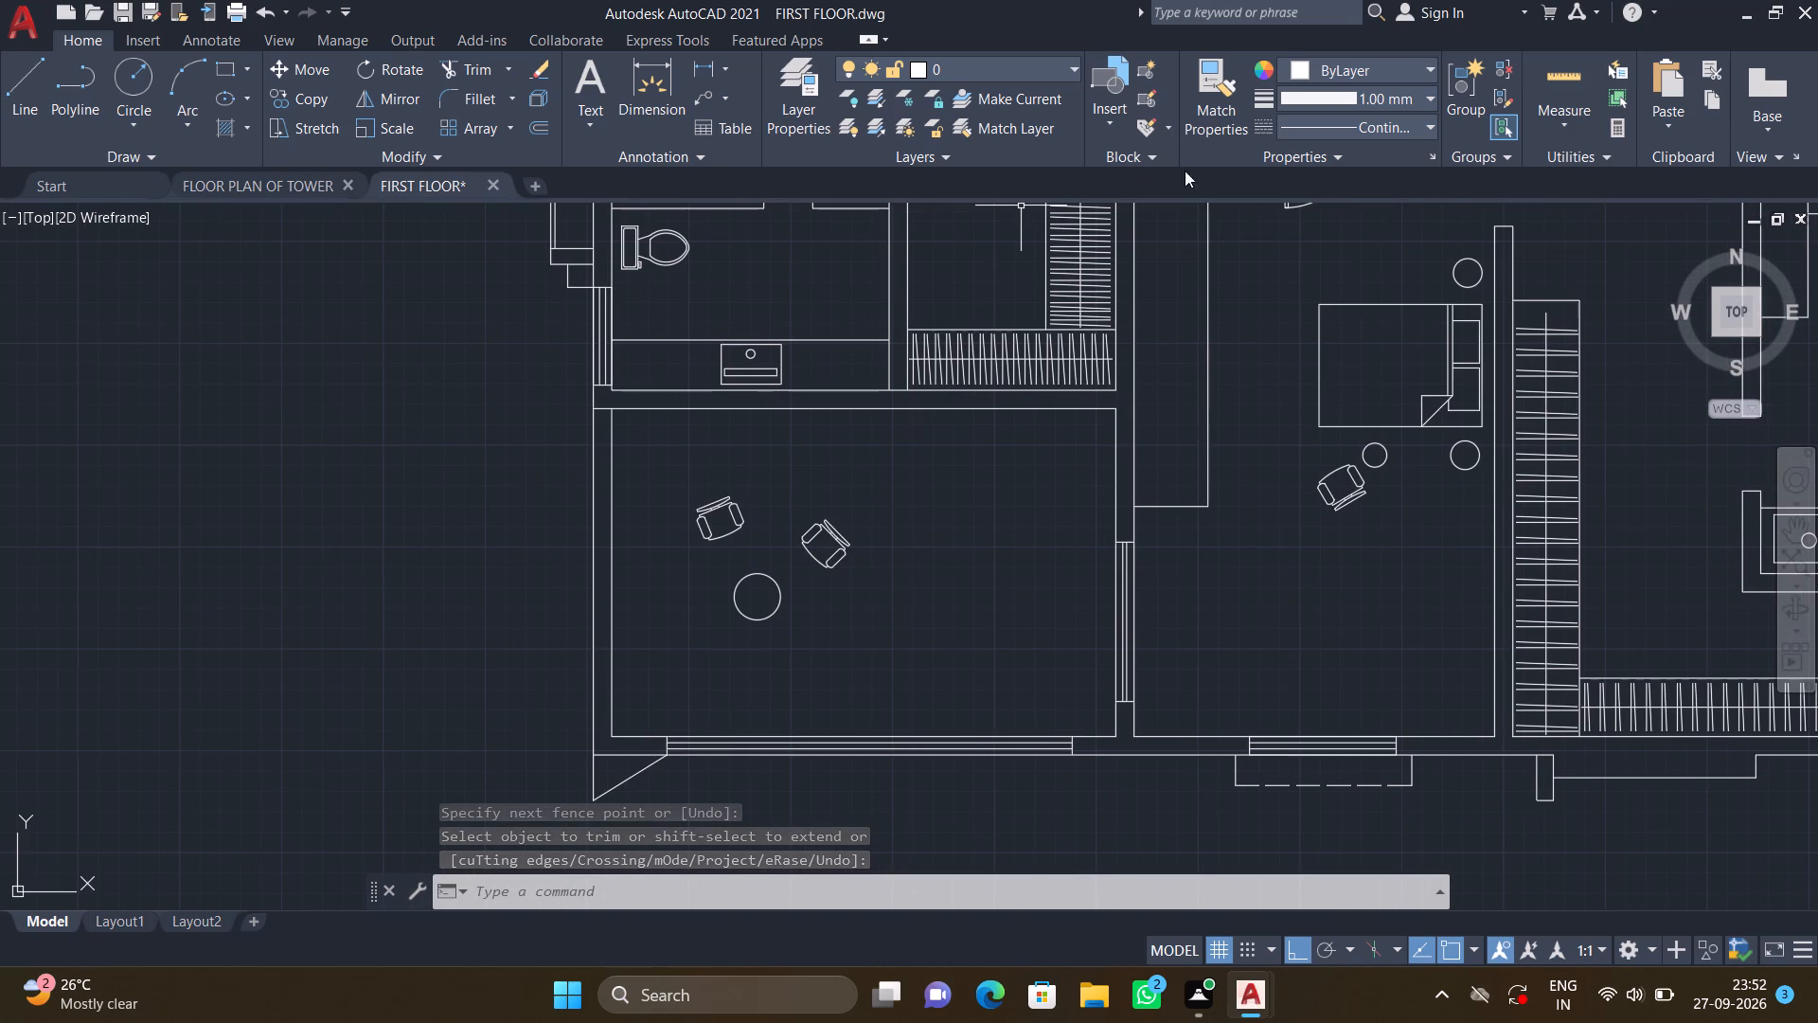
pyautogui.click(1368, 125)
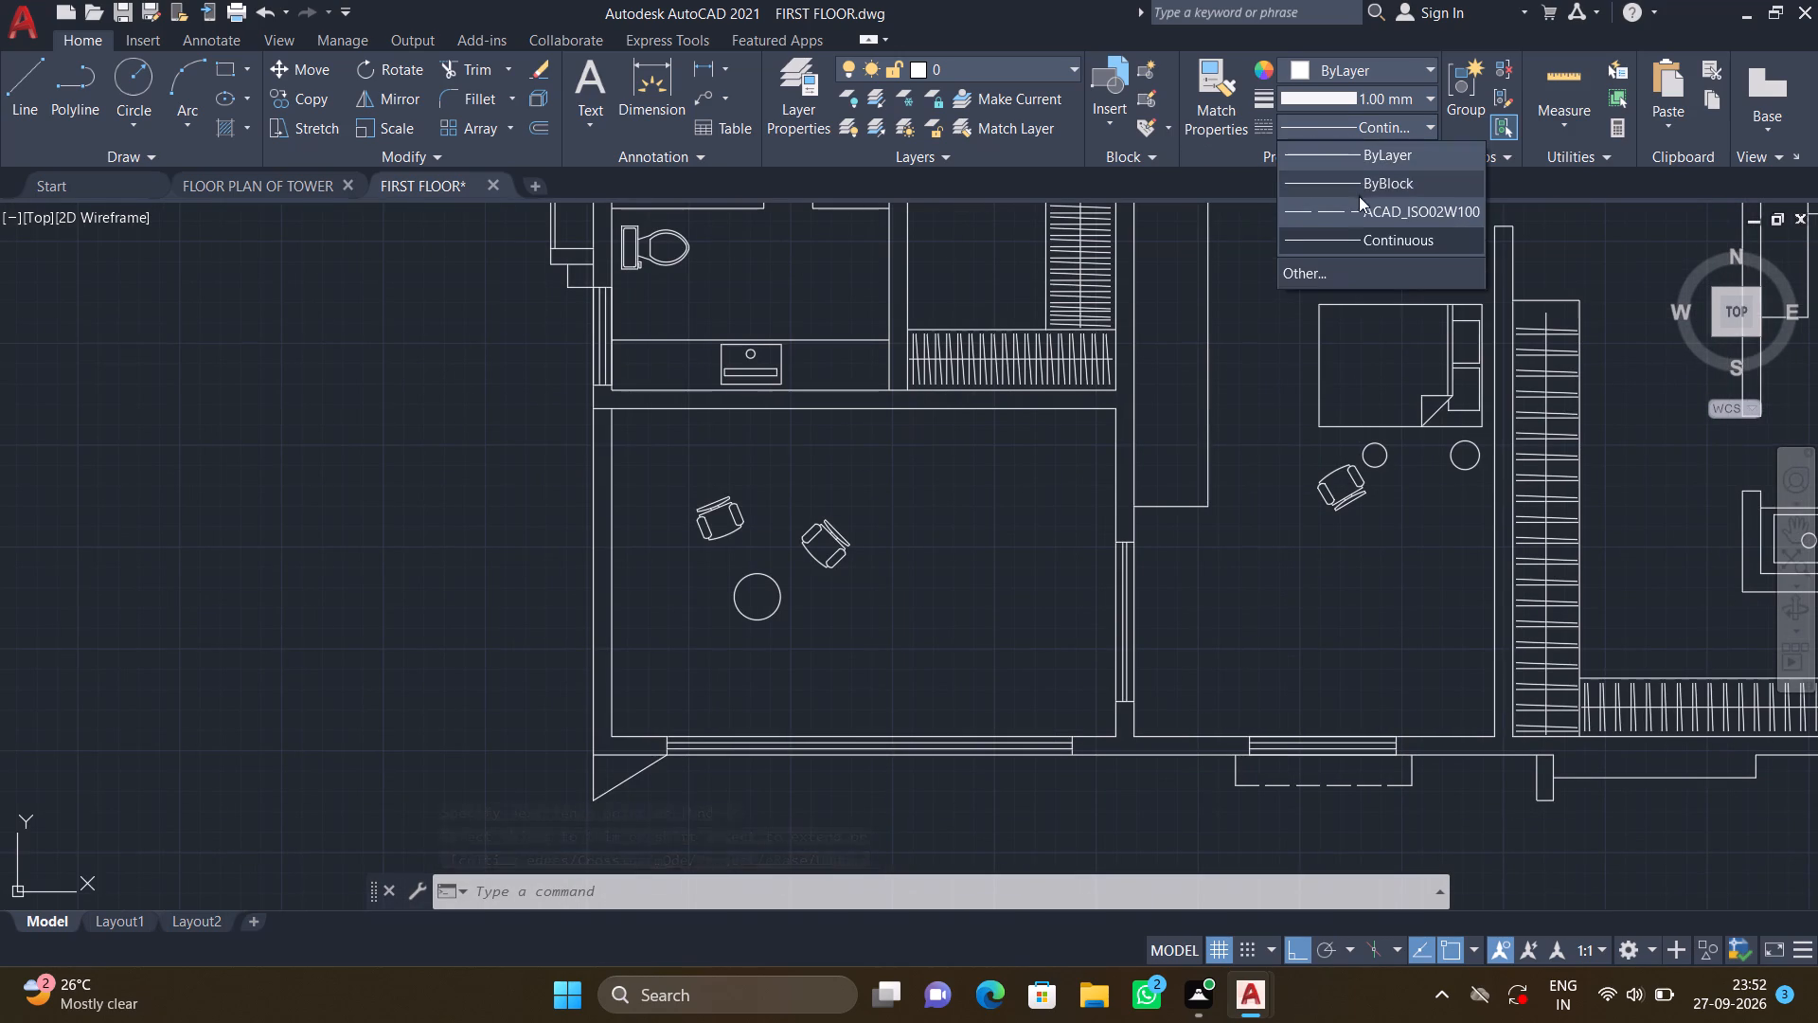
pyautogui.click(1361, 206)
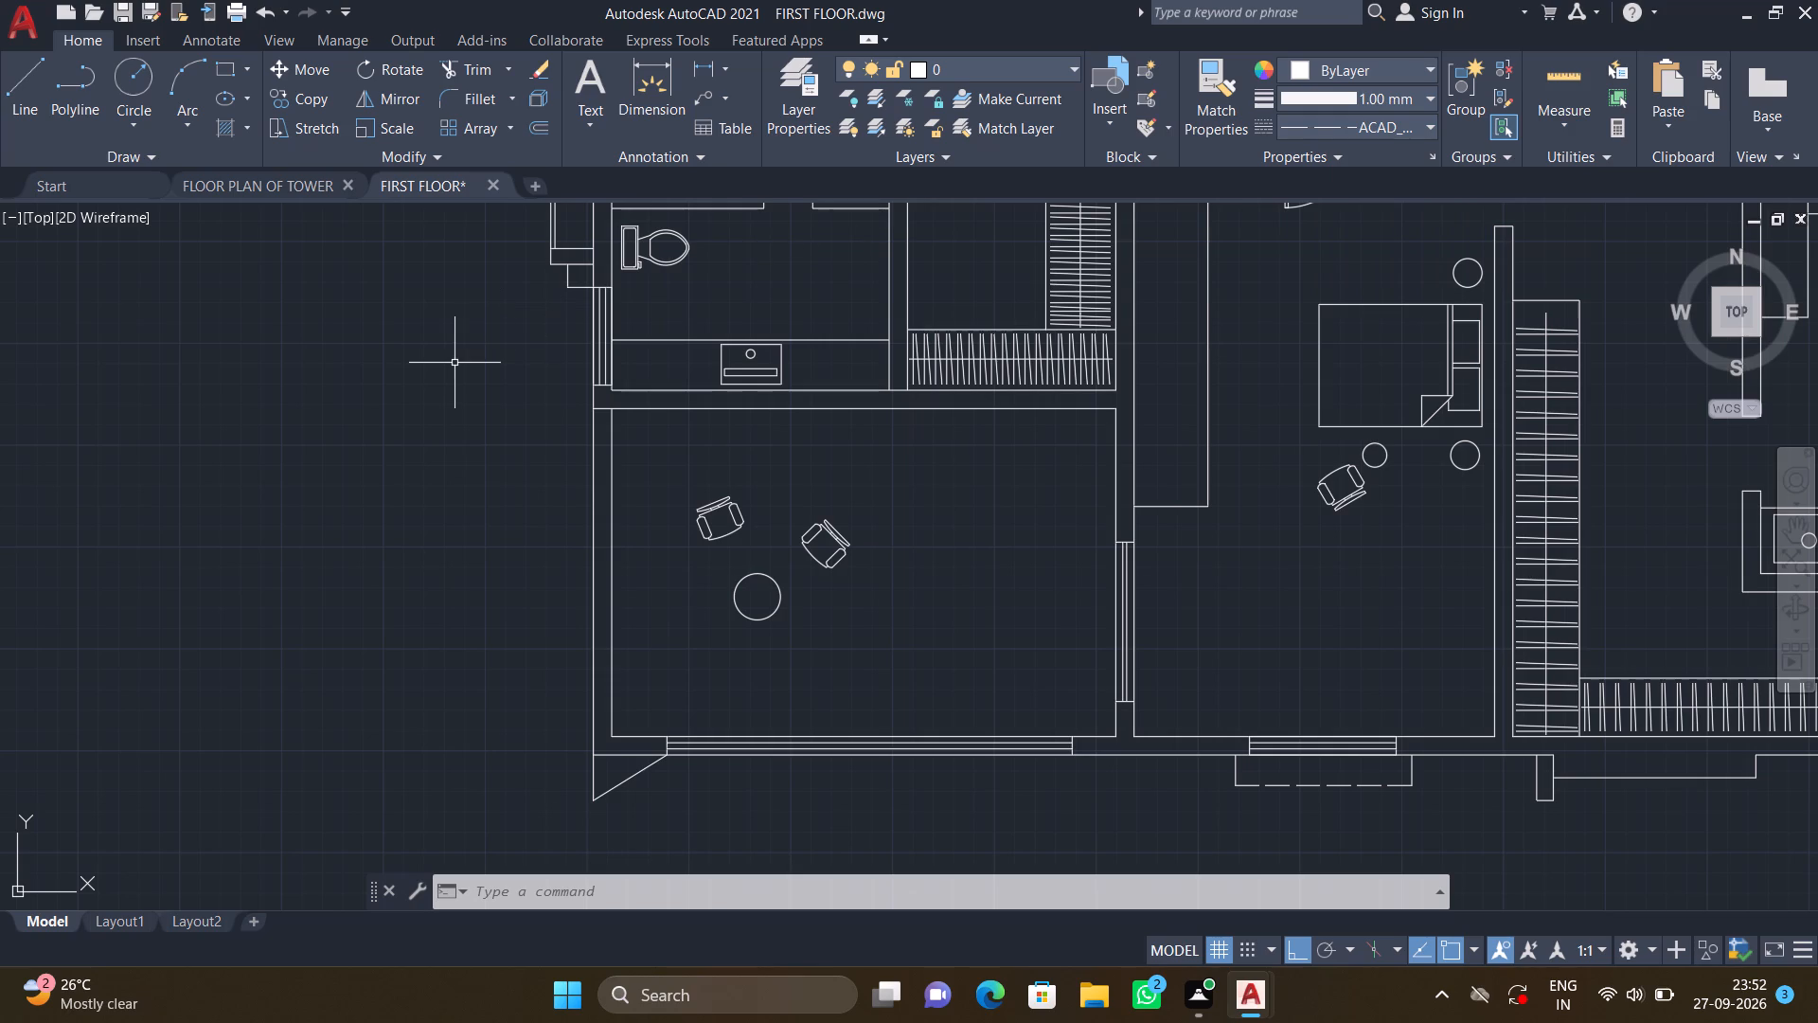
pyautogui.press('l')
pyautogui.press('Return')
pyautogui.moveTo(455, 359); pyautogui.dragTo(512, 318, button='middle')
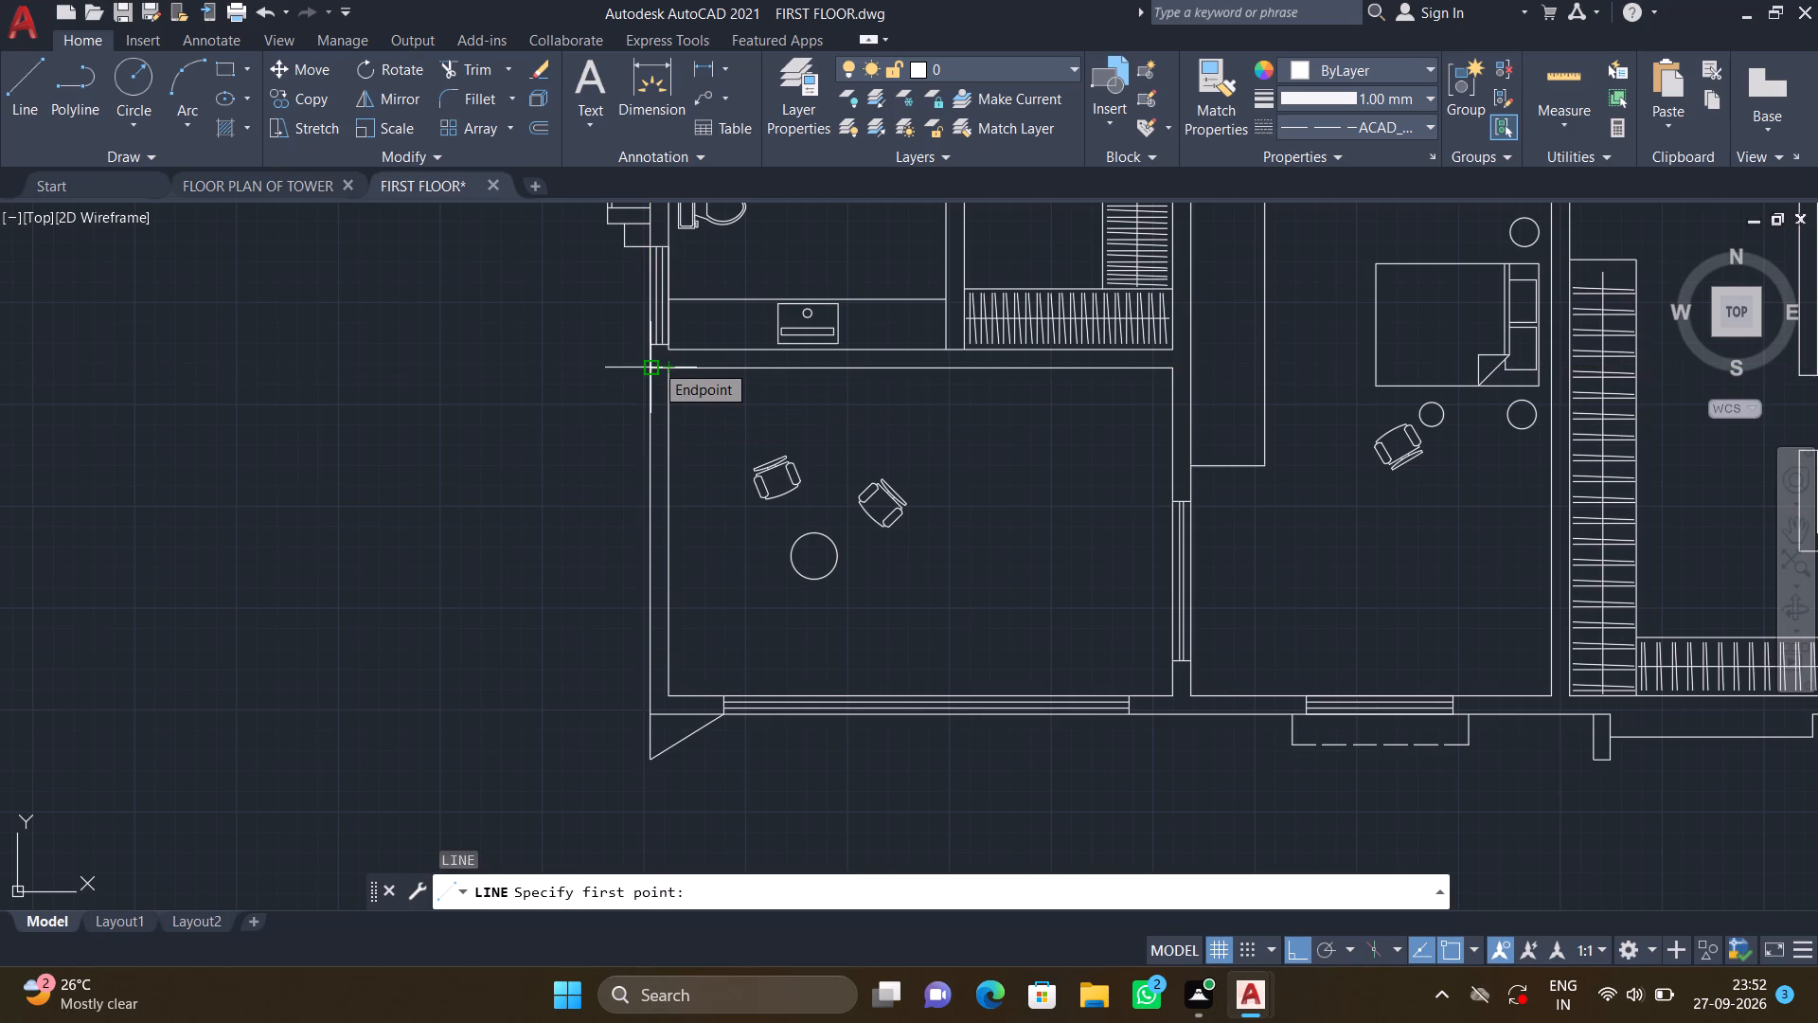
pyautogui.click(654, 363)
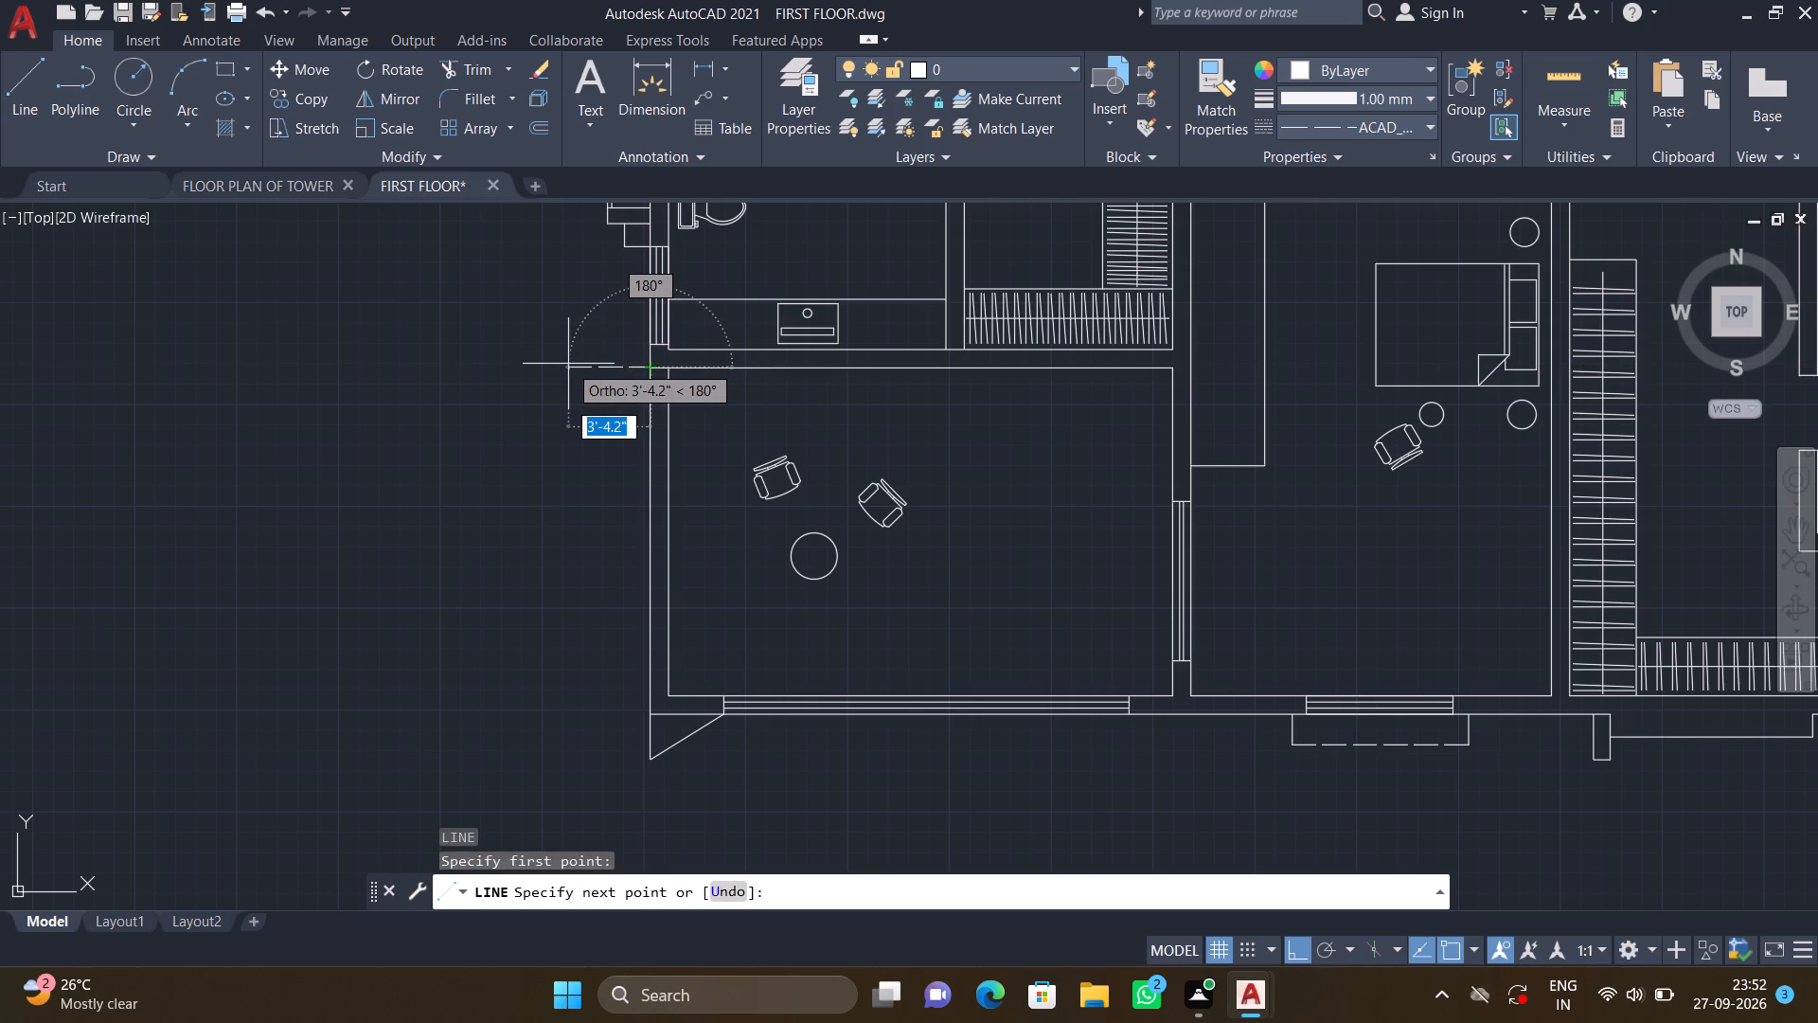
pyautogui.click(568, 364)
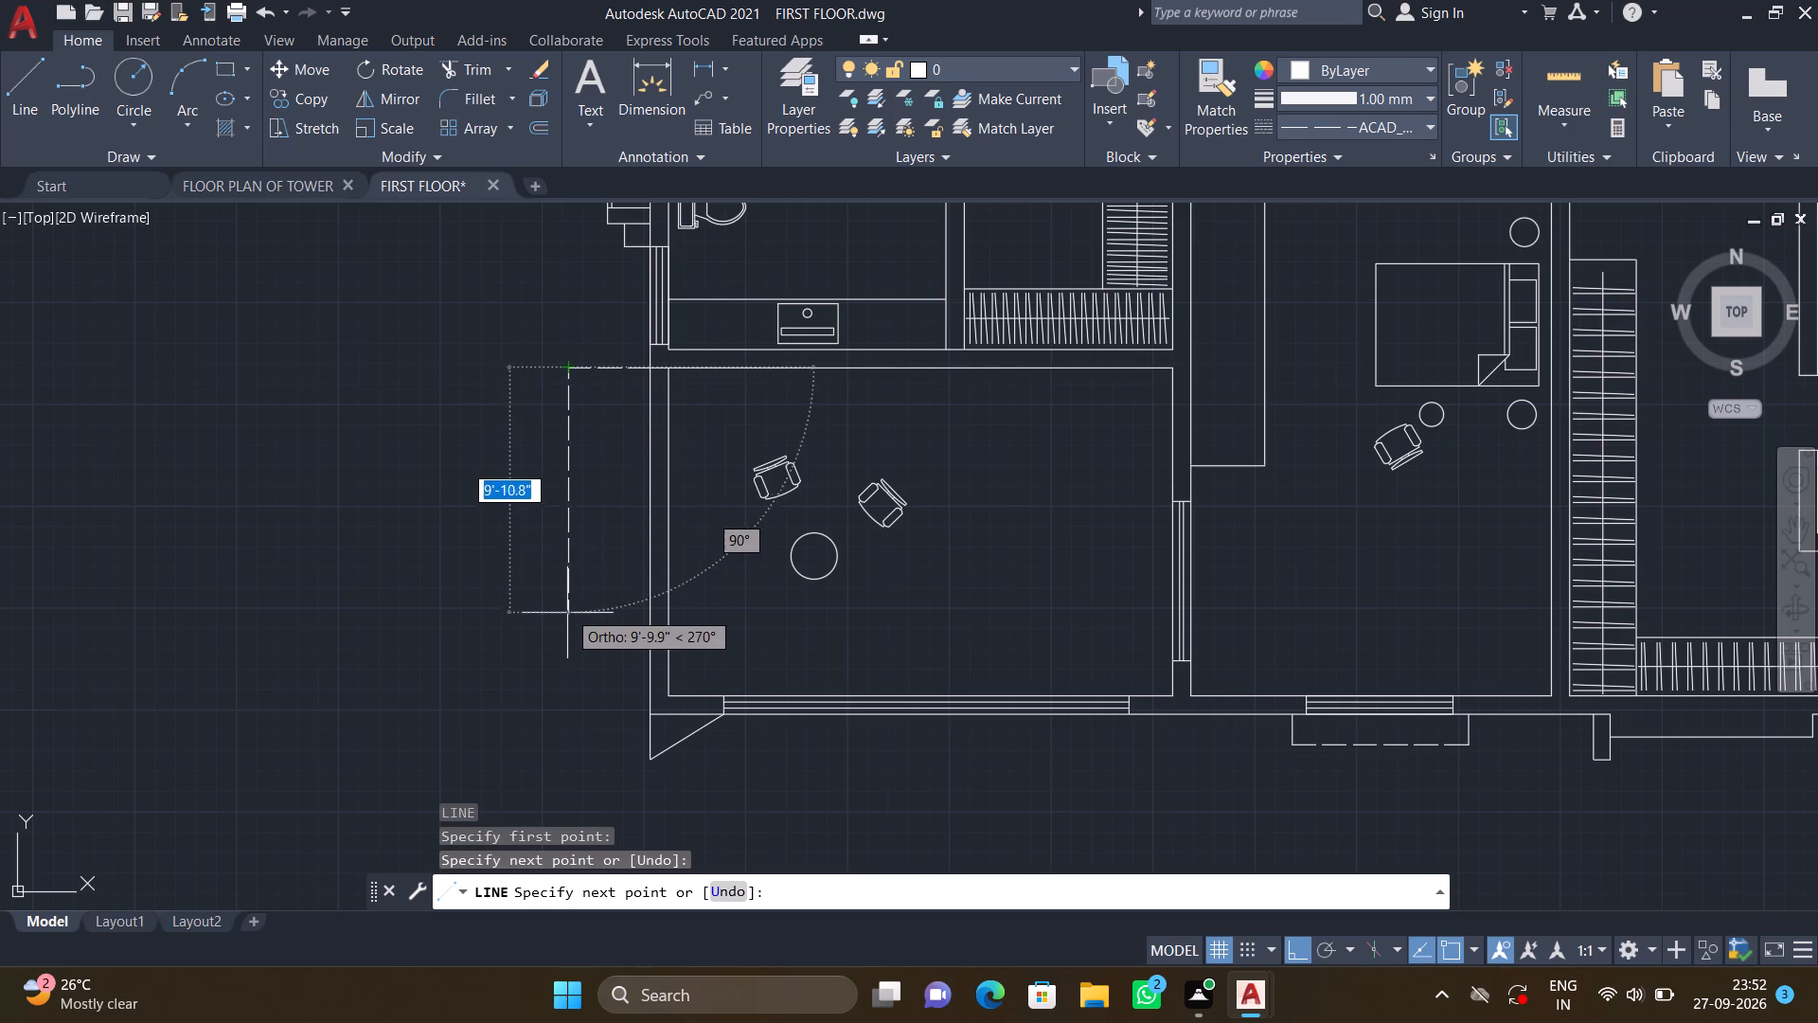
pyautogui.click(572, 619)
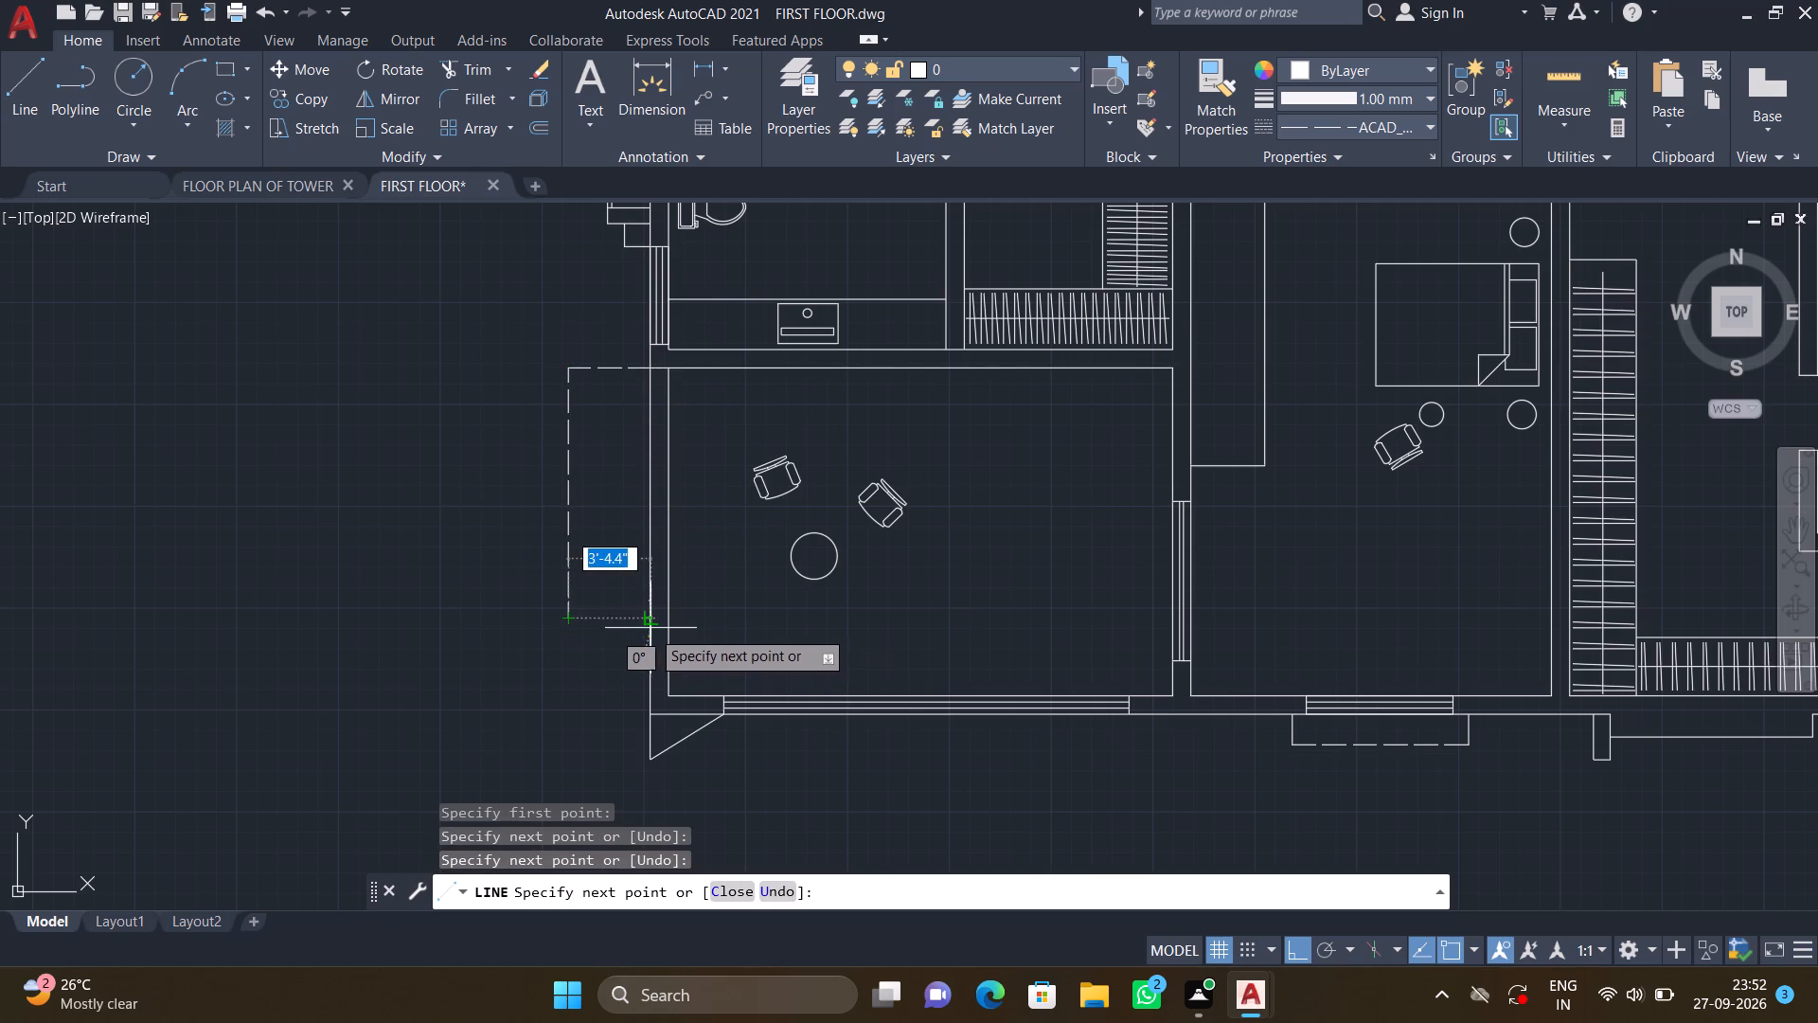
pyautogui.click(651, 619)
pyautogui.press('Return')
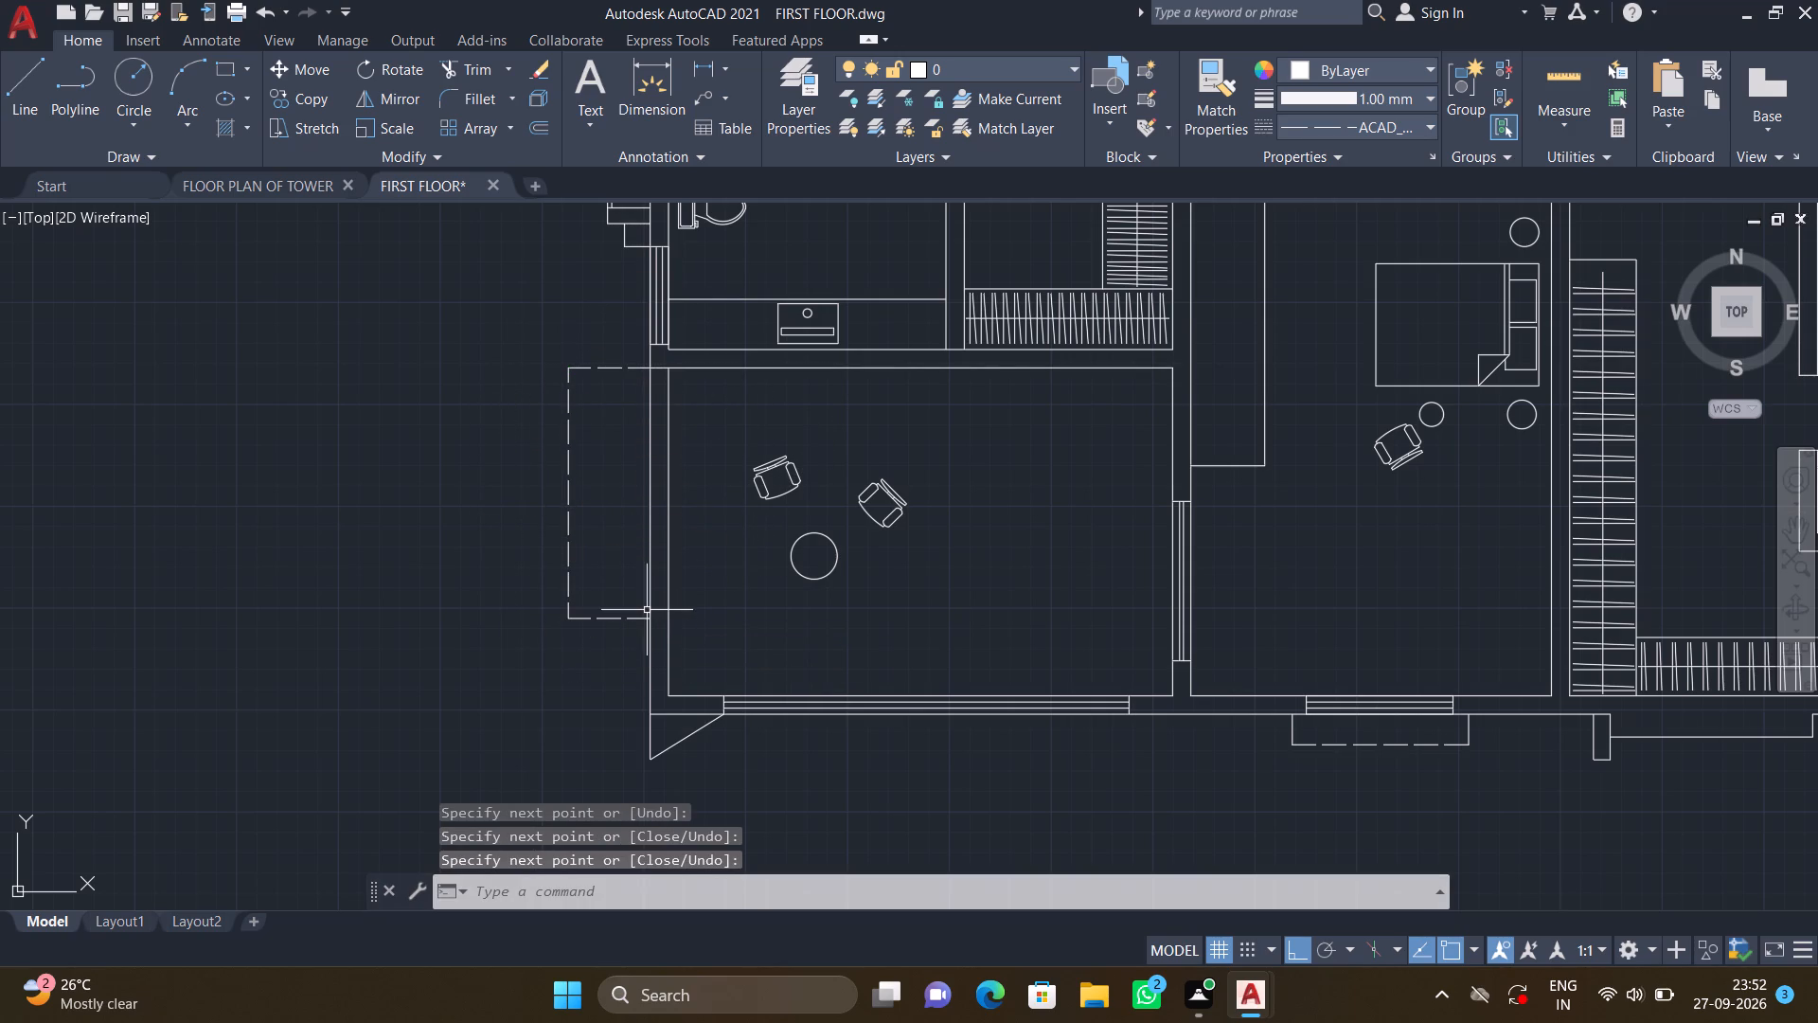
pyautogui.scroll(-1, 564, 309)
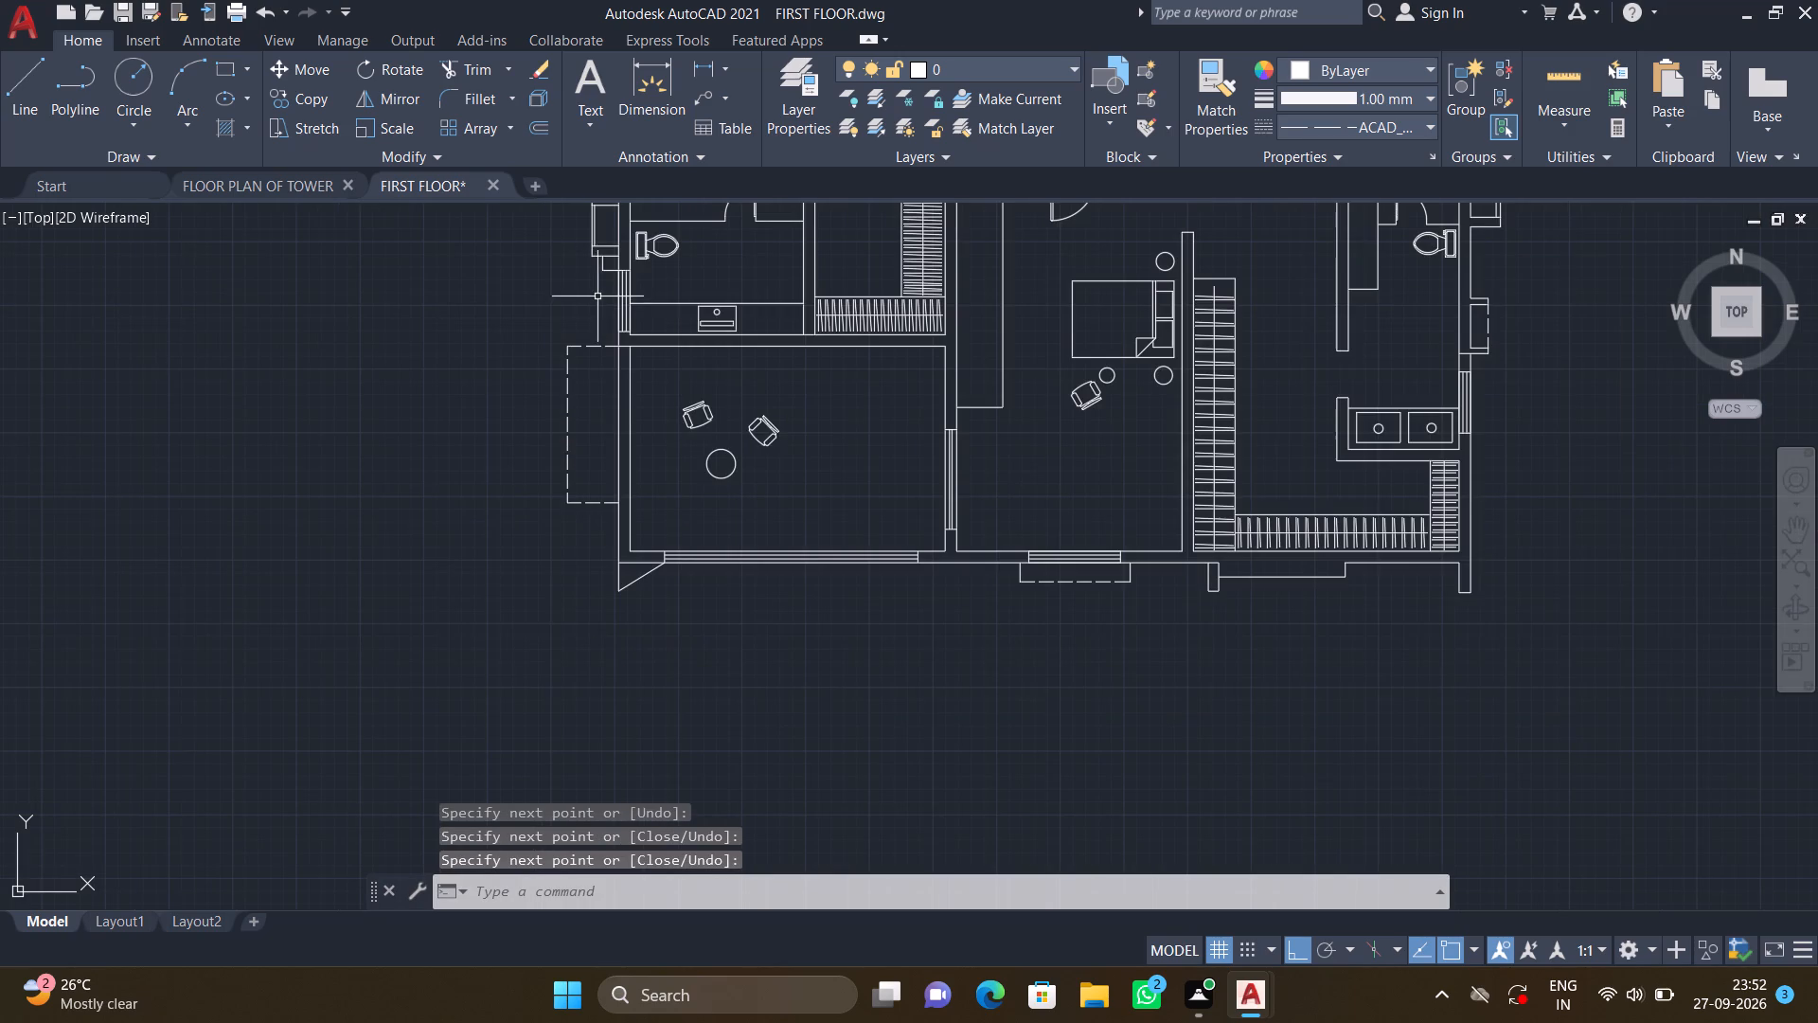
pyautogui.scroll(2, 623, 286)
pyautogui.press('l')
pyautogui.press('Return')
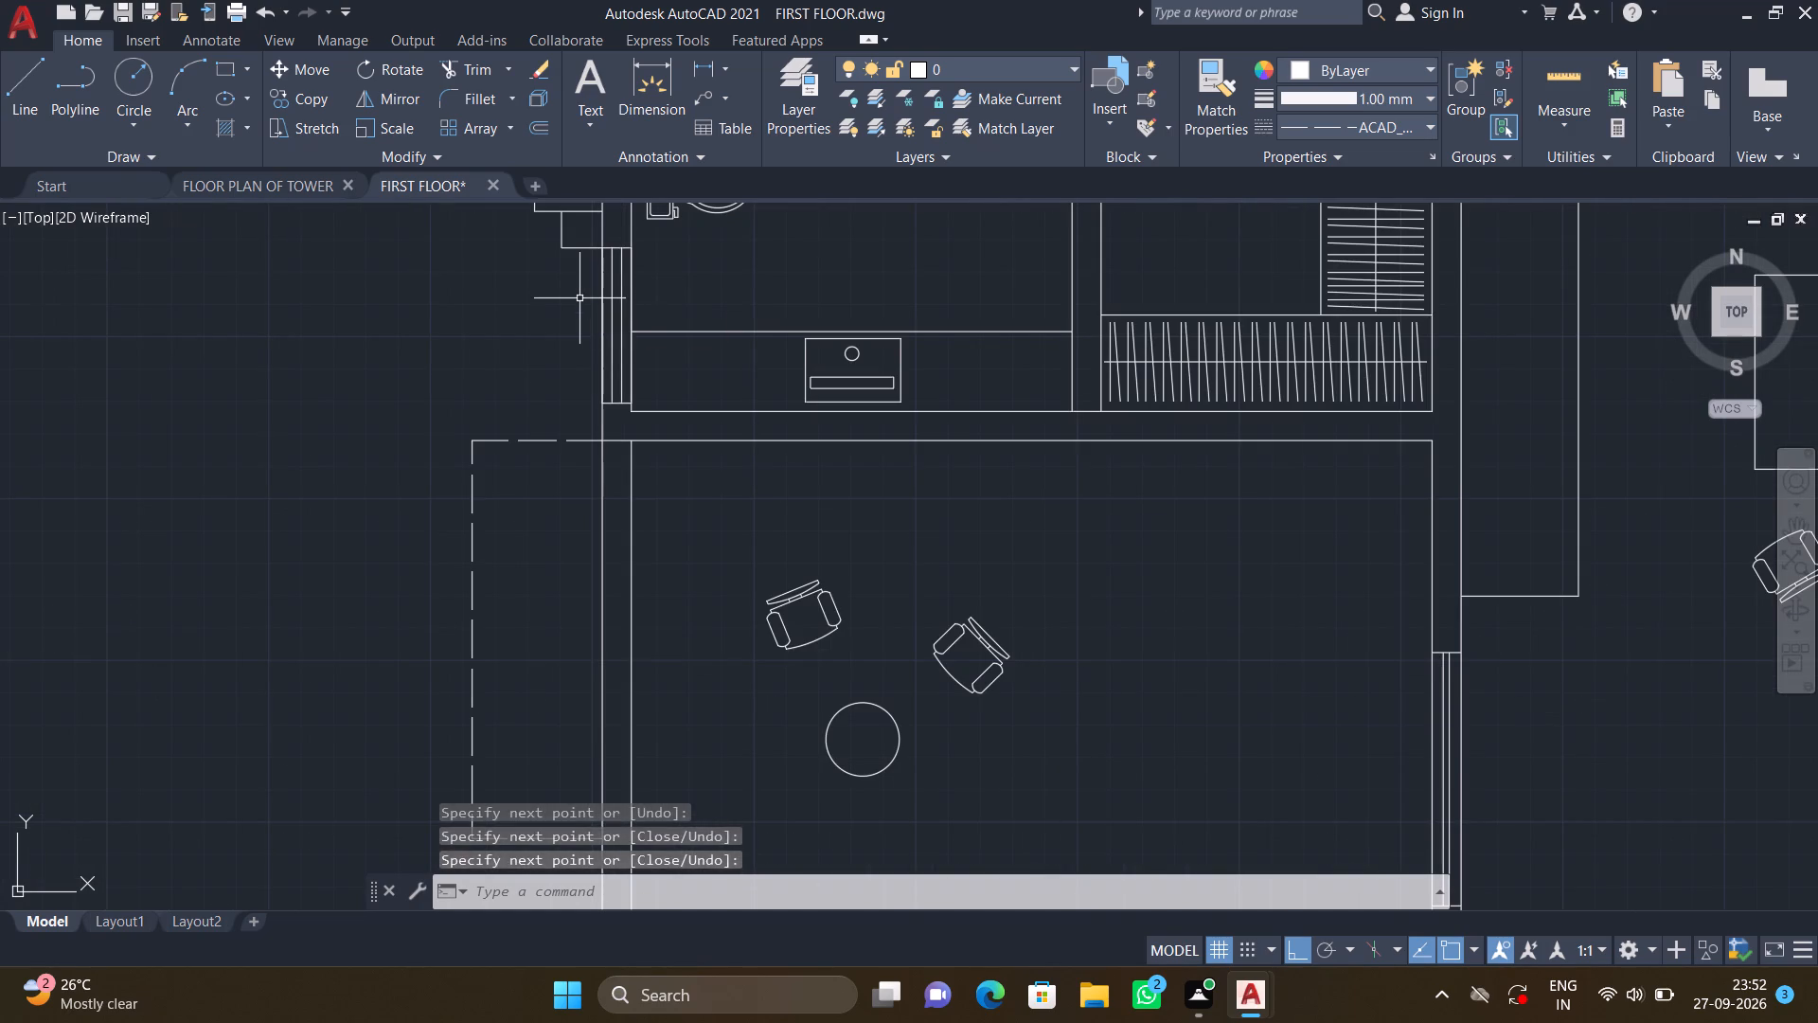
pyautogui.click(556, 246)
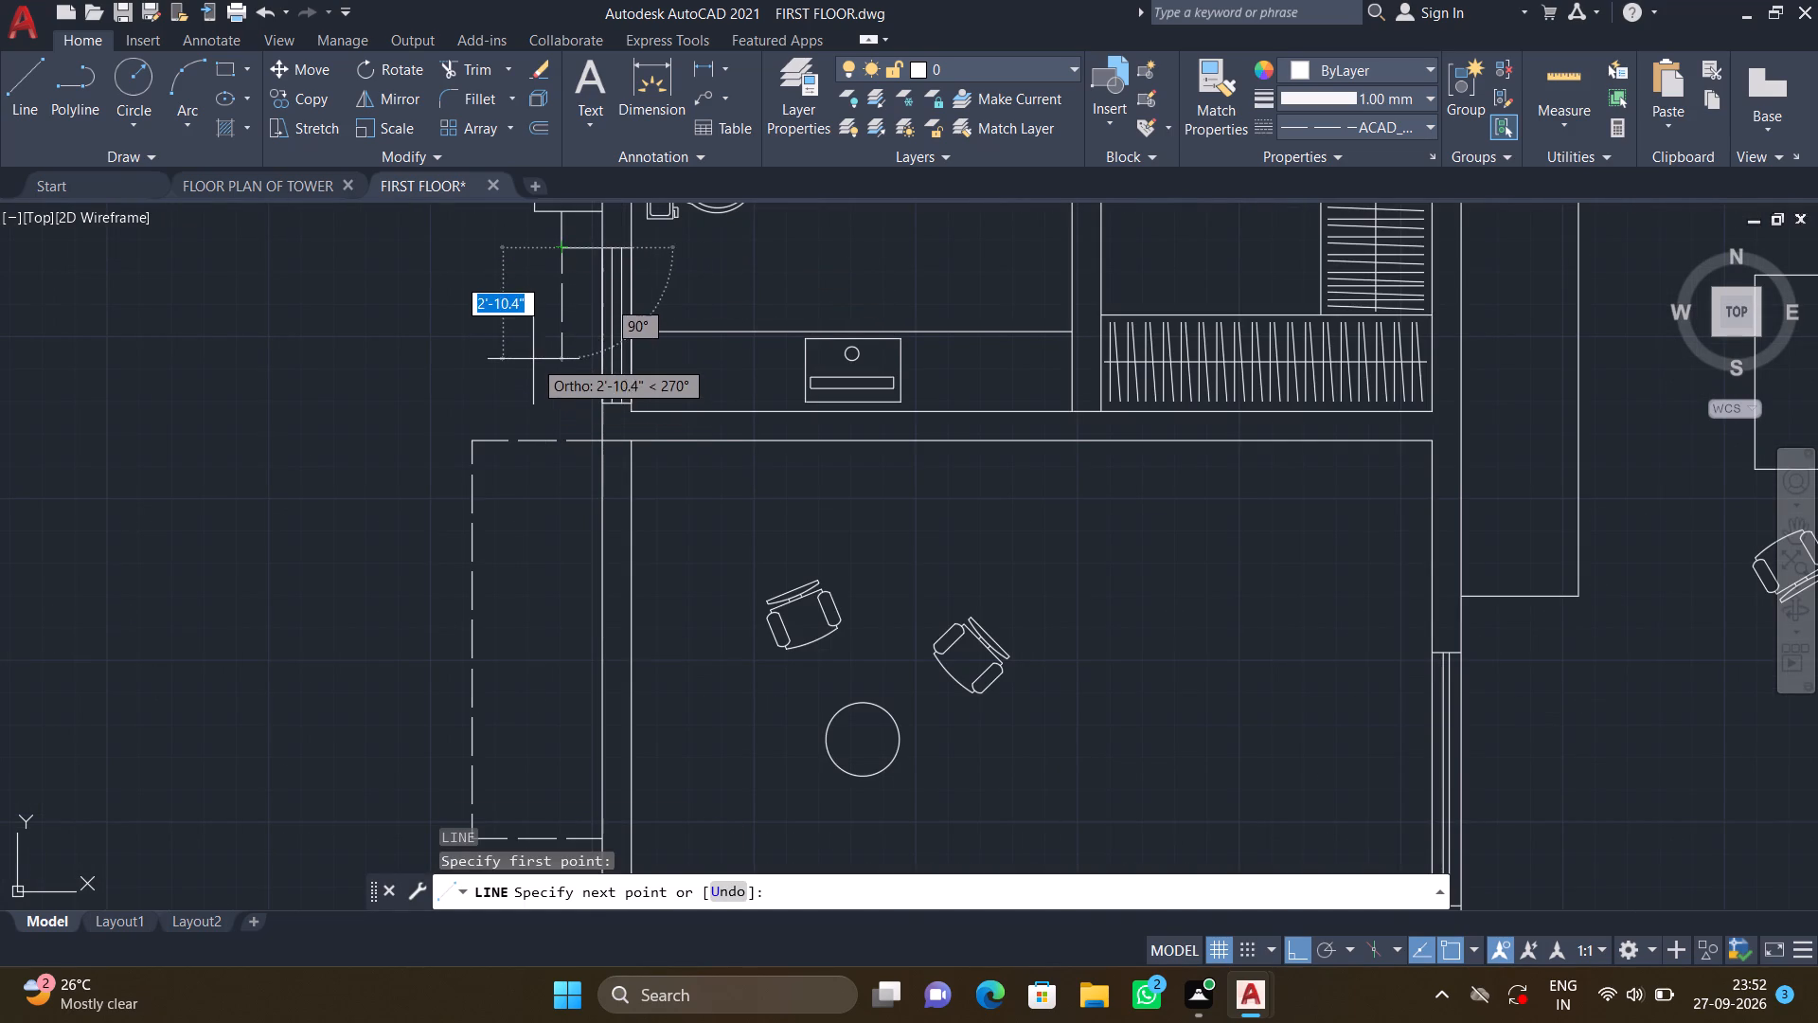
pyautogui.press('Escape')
# Draw dashed lines from the small projection above the west bathroom window, going west and then south to the dashed outline's upper outer corner.
pyautogui.press('l')
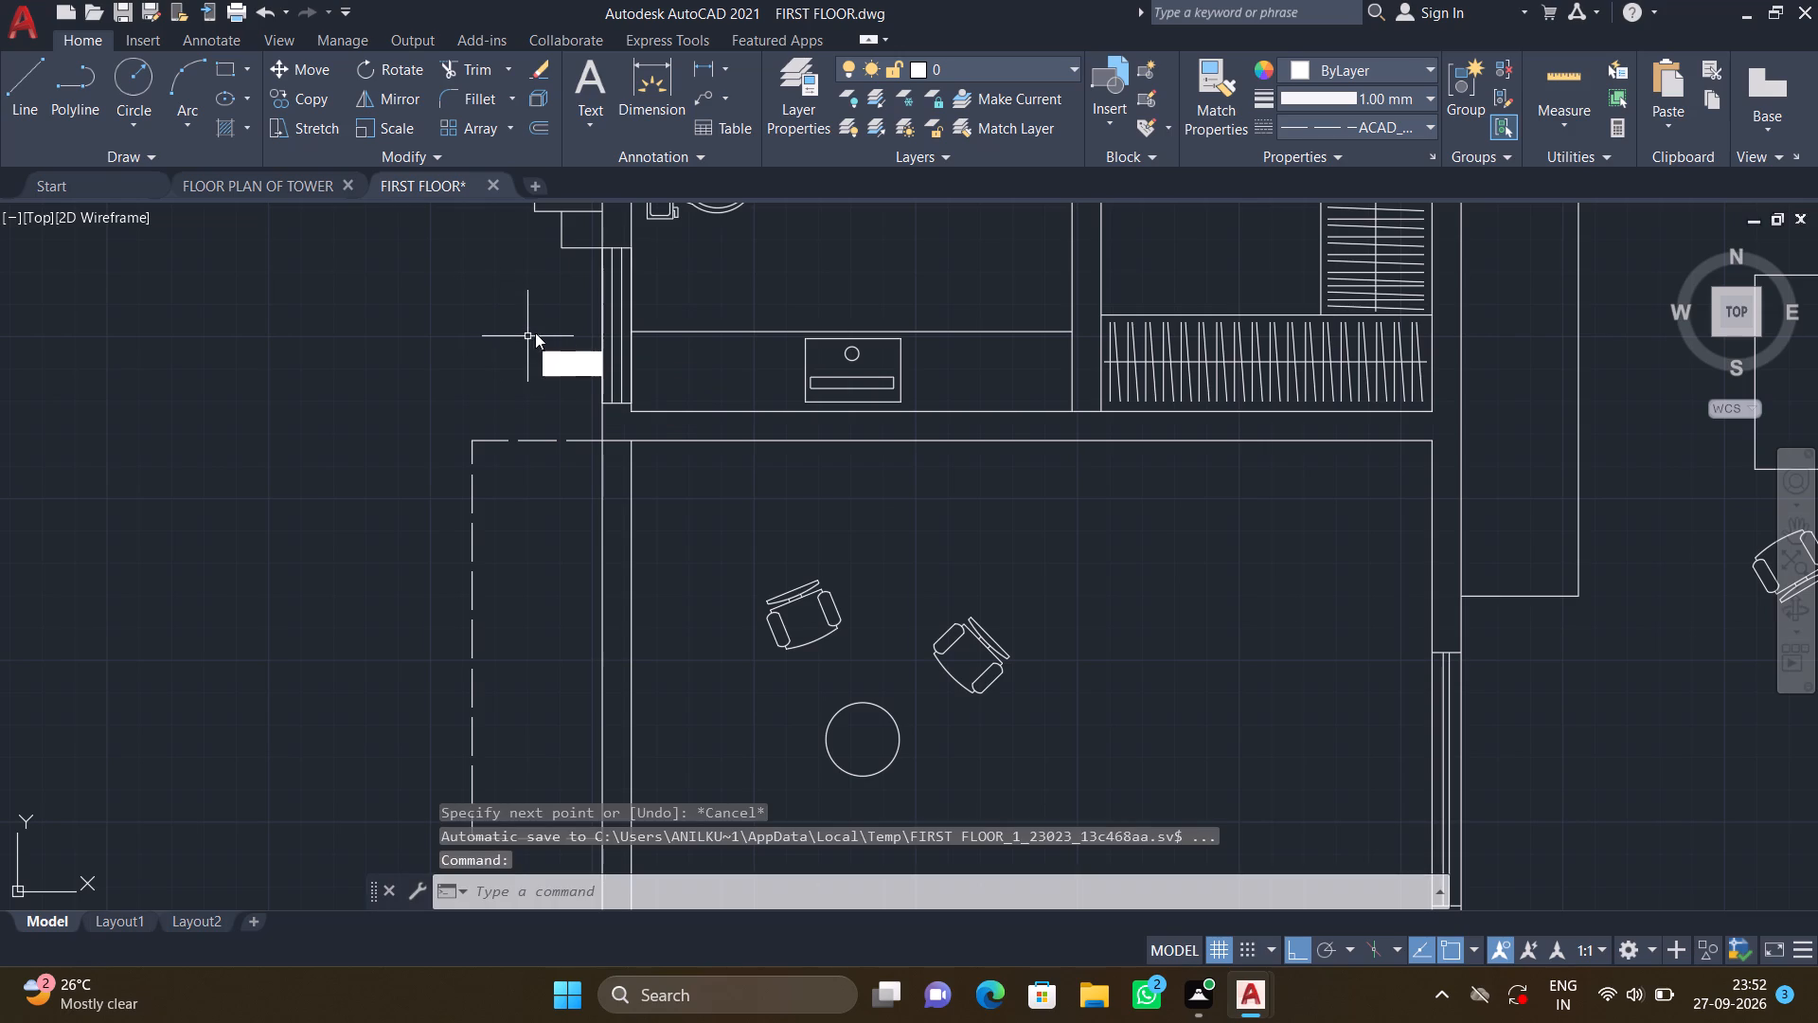
pyautogui.press('Return')
pyautogui.click(558, 247)
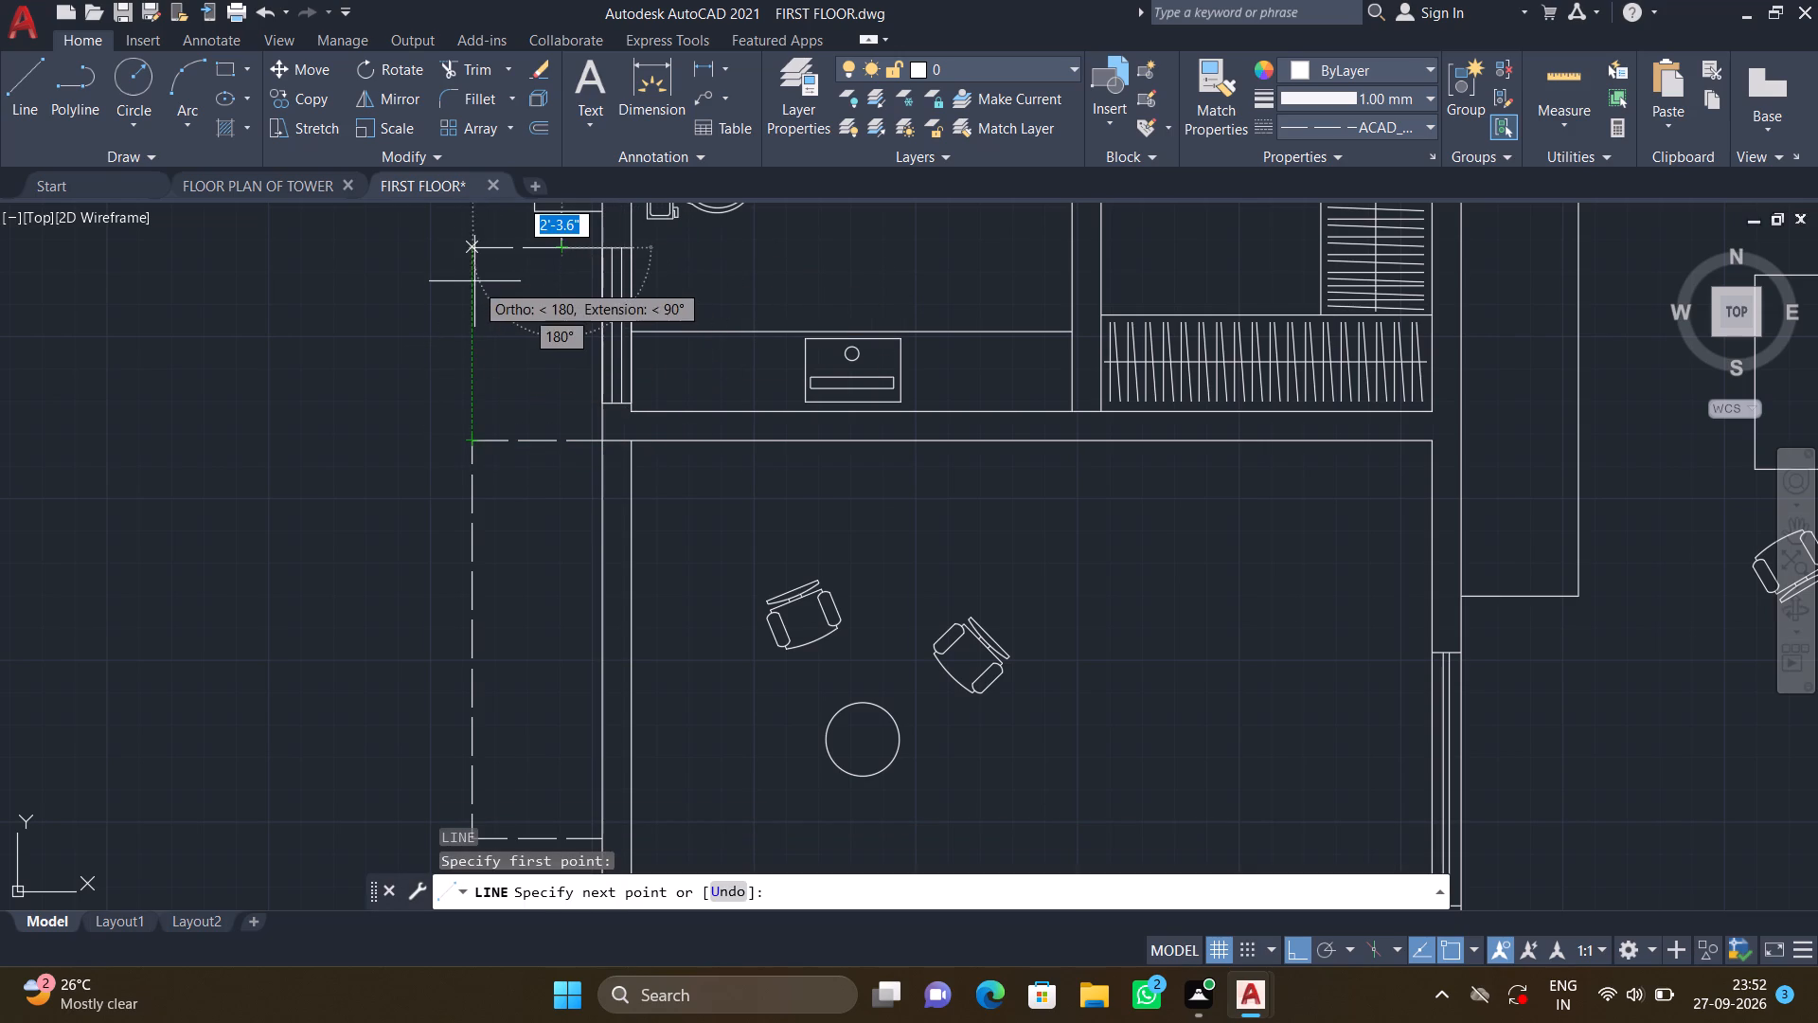
pyautogui.click(471, 245)
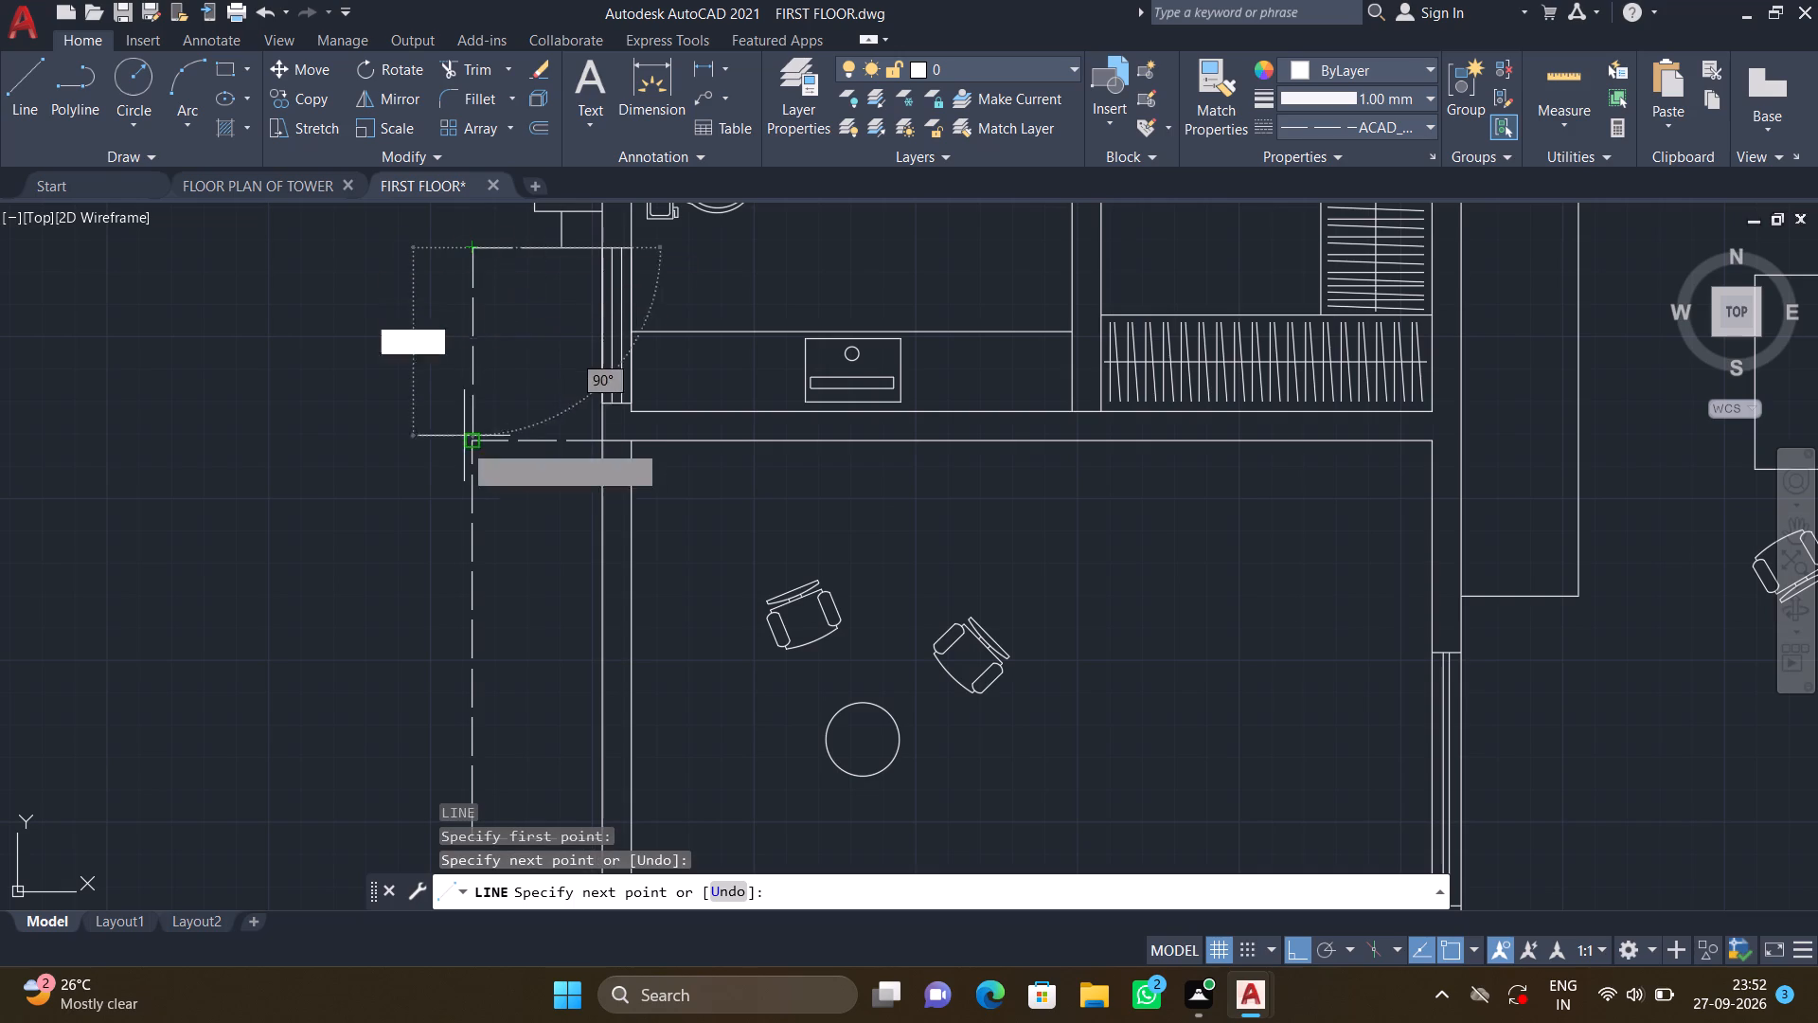
pyautogui.click(470, 444)
pyautogui.press('Return')
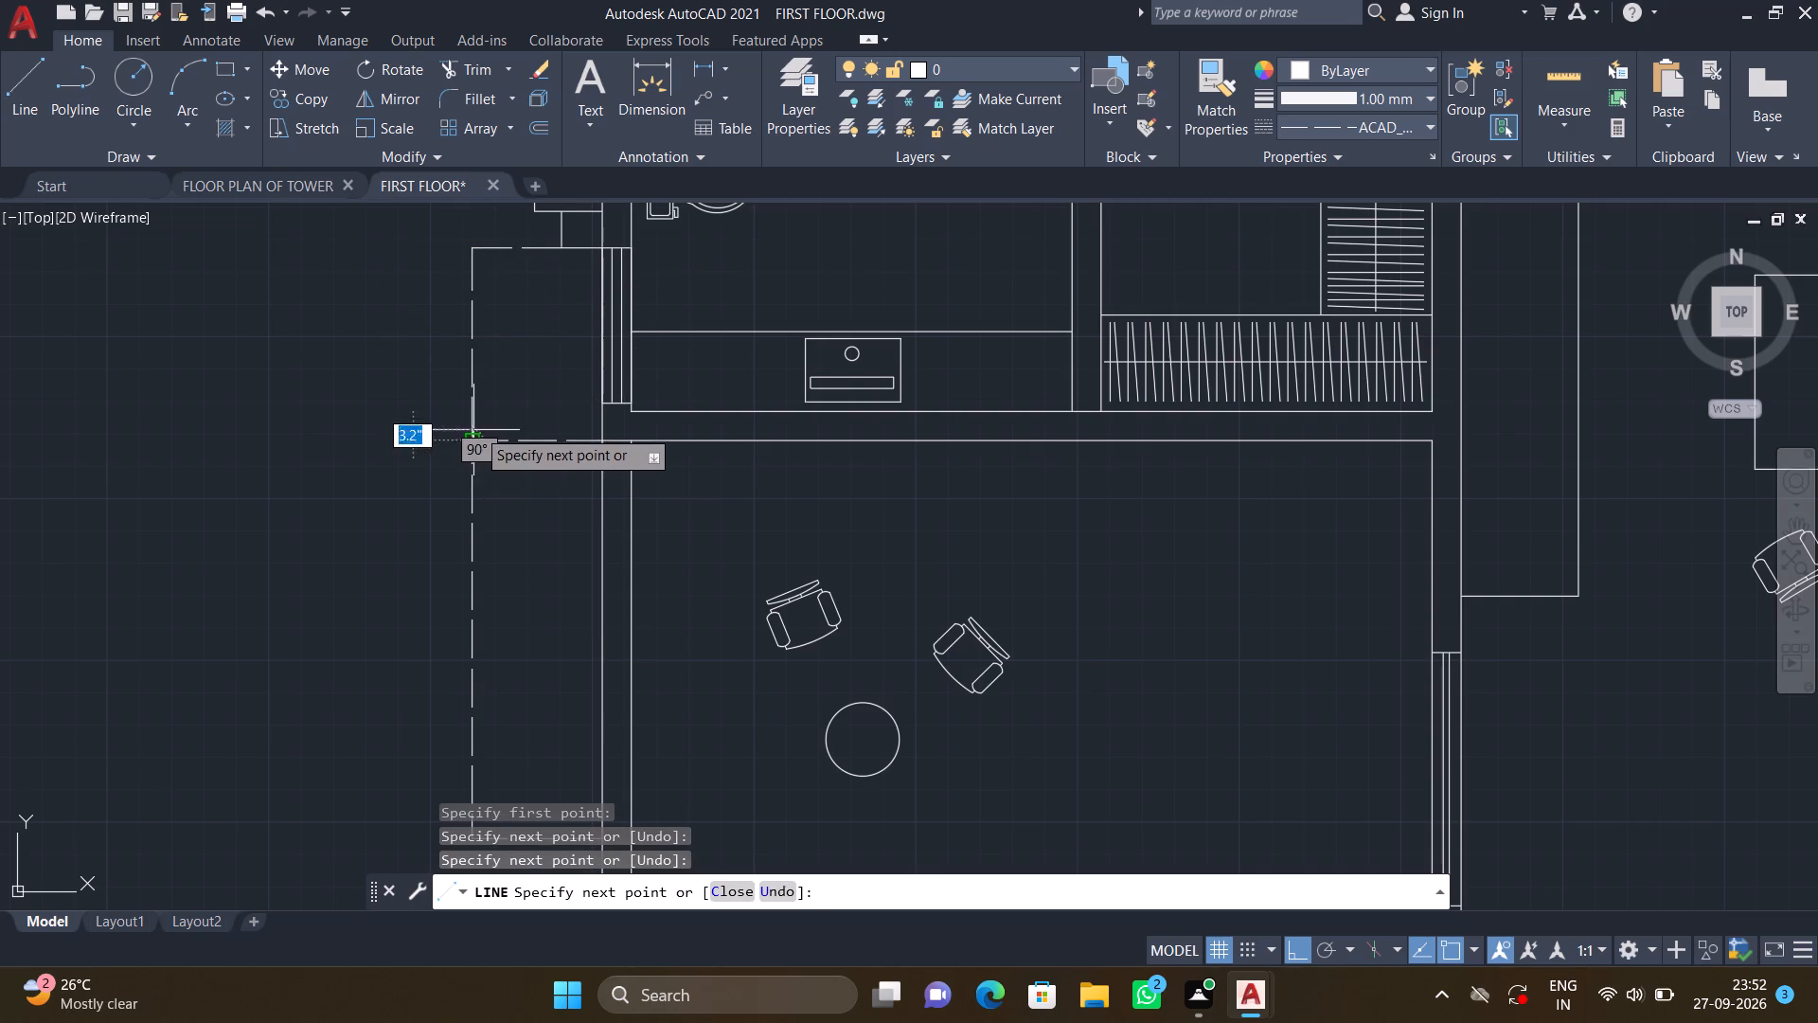
# Draw a horizontal dashed line about 38'-6" long outside the south wall, from the southwest diagonal's lower corner to the small wall pier.
pyautogui.scroll(-3, 545, 445)
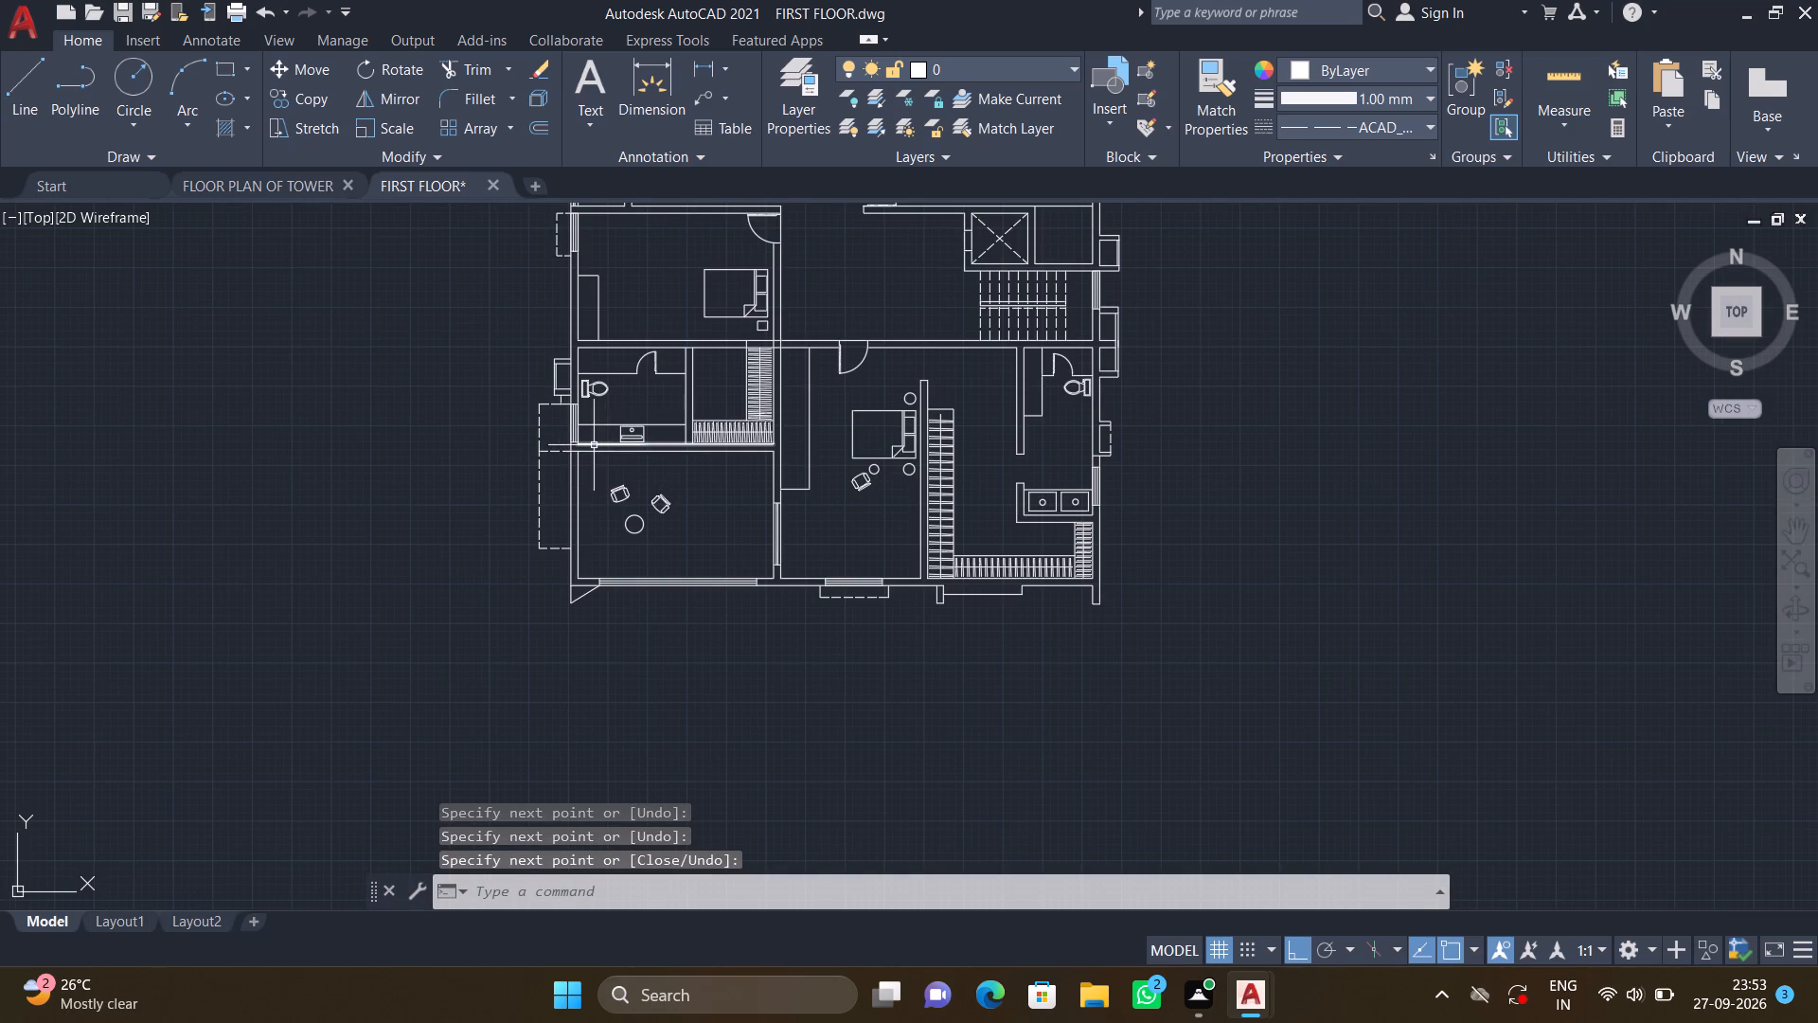
pyautogui.moveTo(504, 613); pyautogui.dragTo(506, 527, button='middle')
pyautogui.scroll(1, 640, 571)
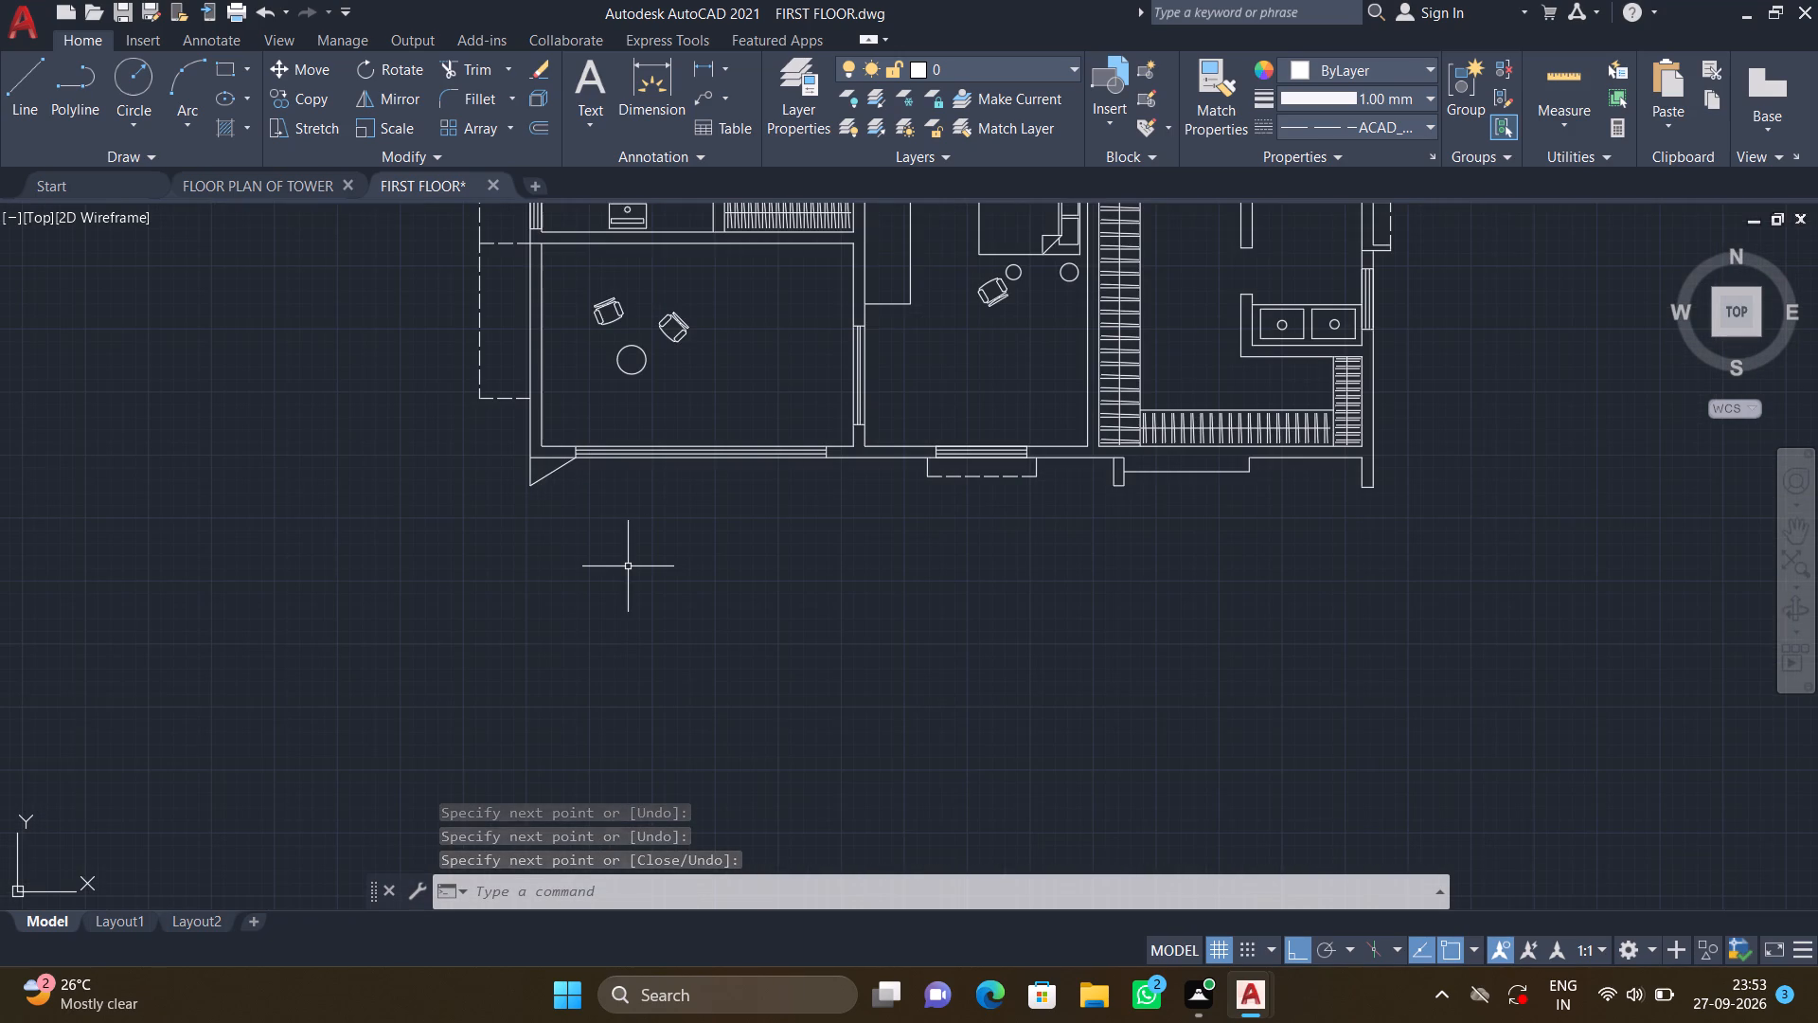
pyautogui.press('l')
pyautogui.press('Return')
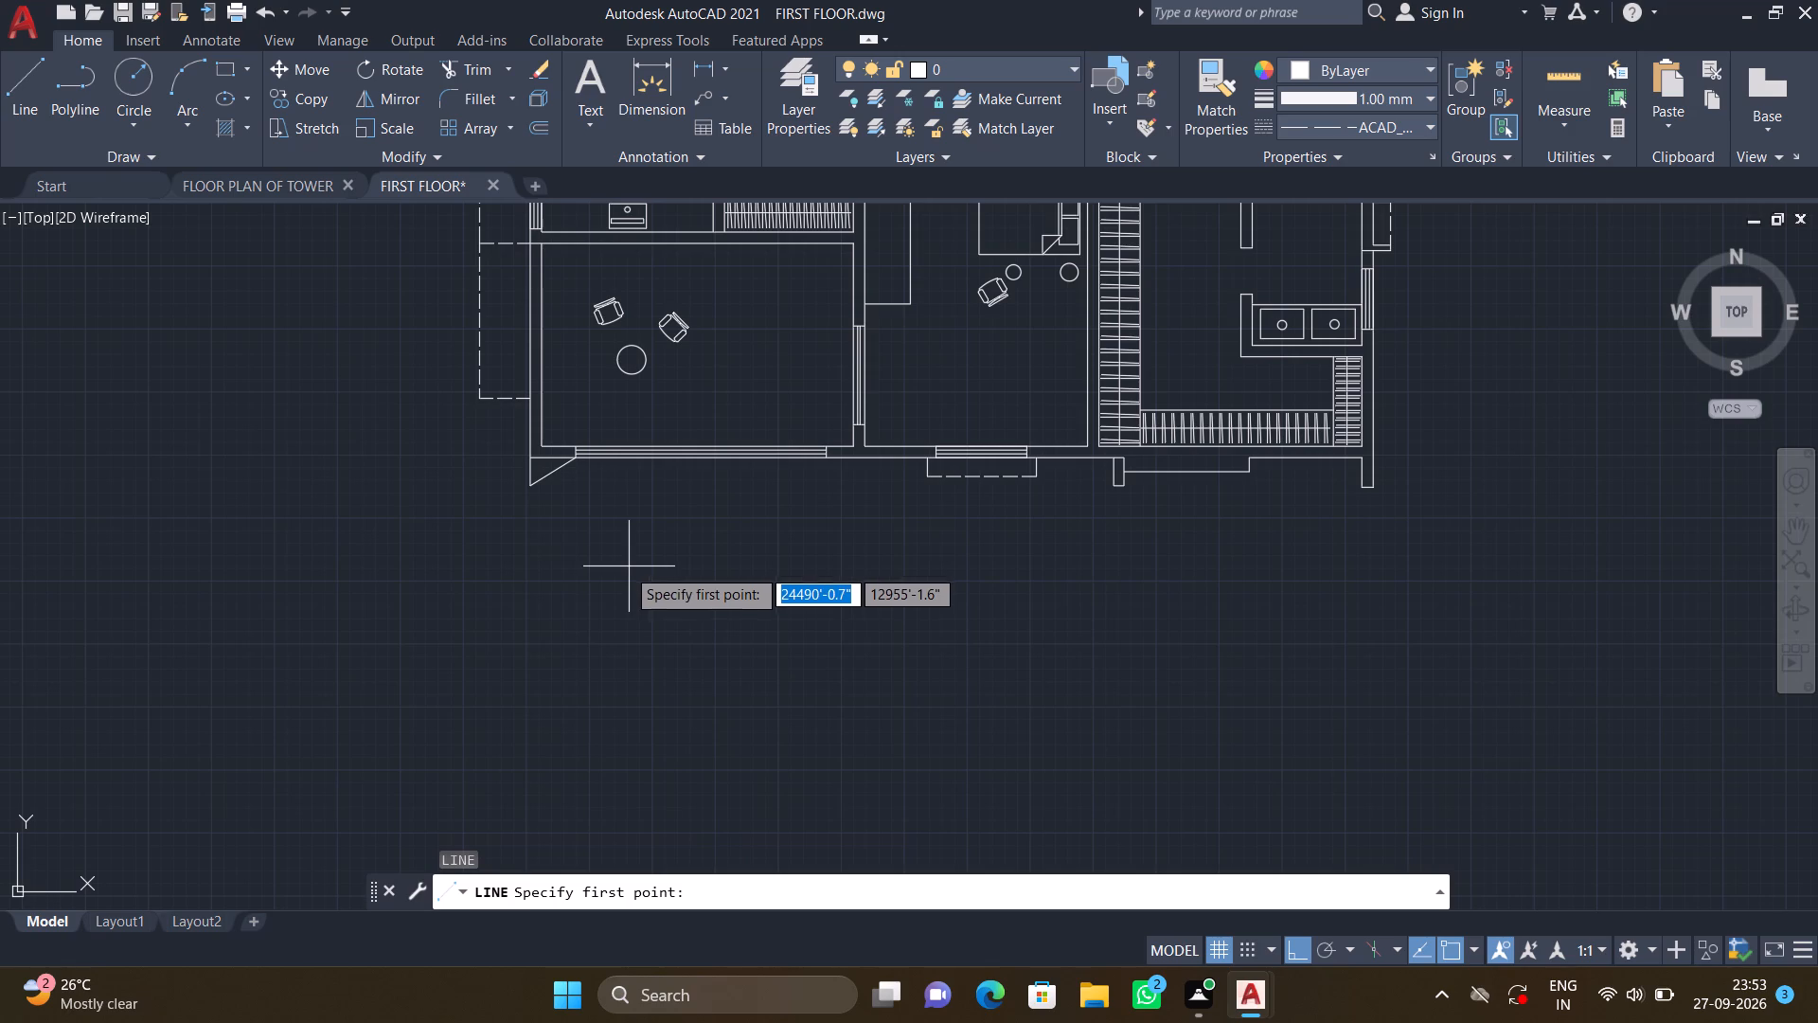
pyautogui.click(535, 482)
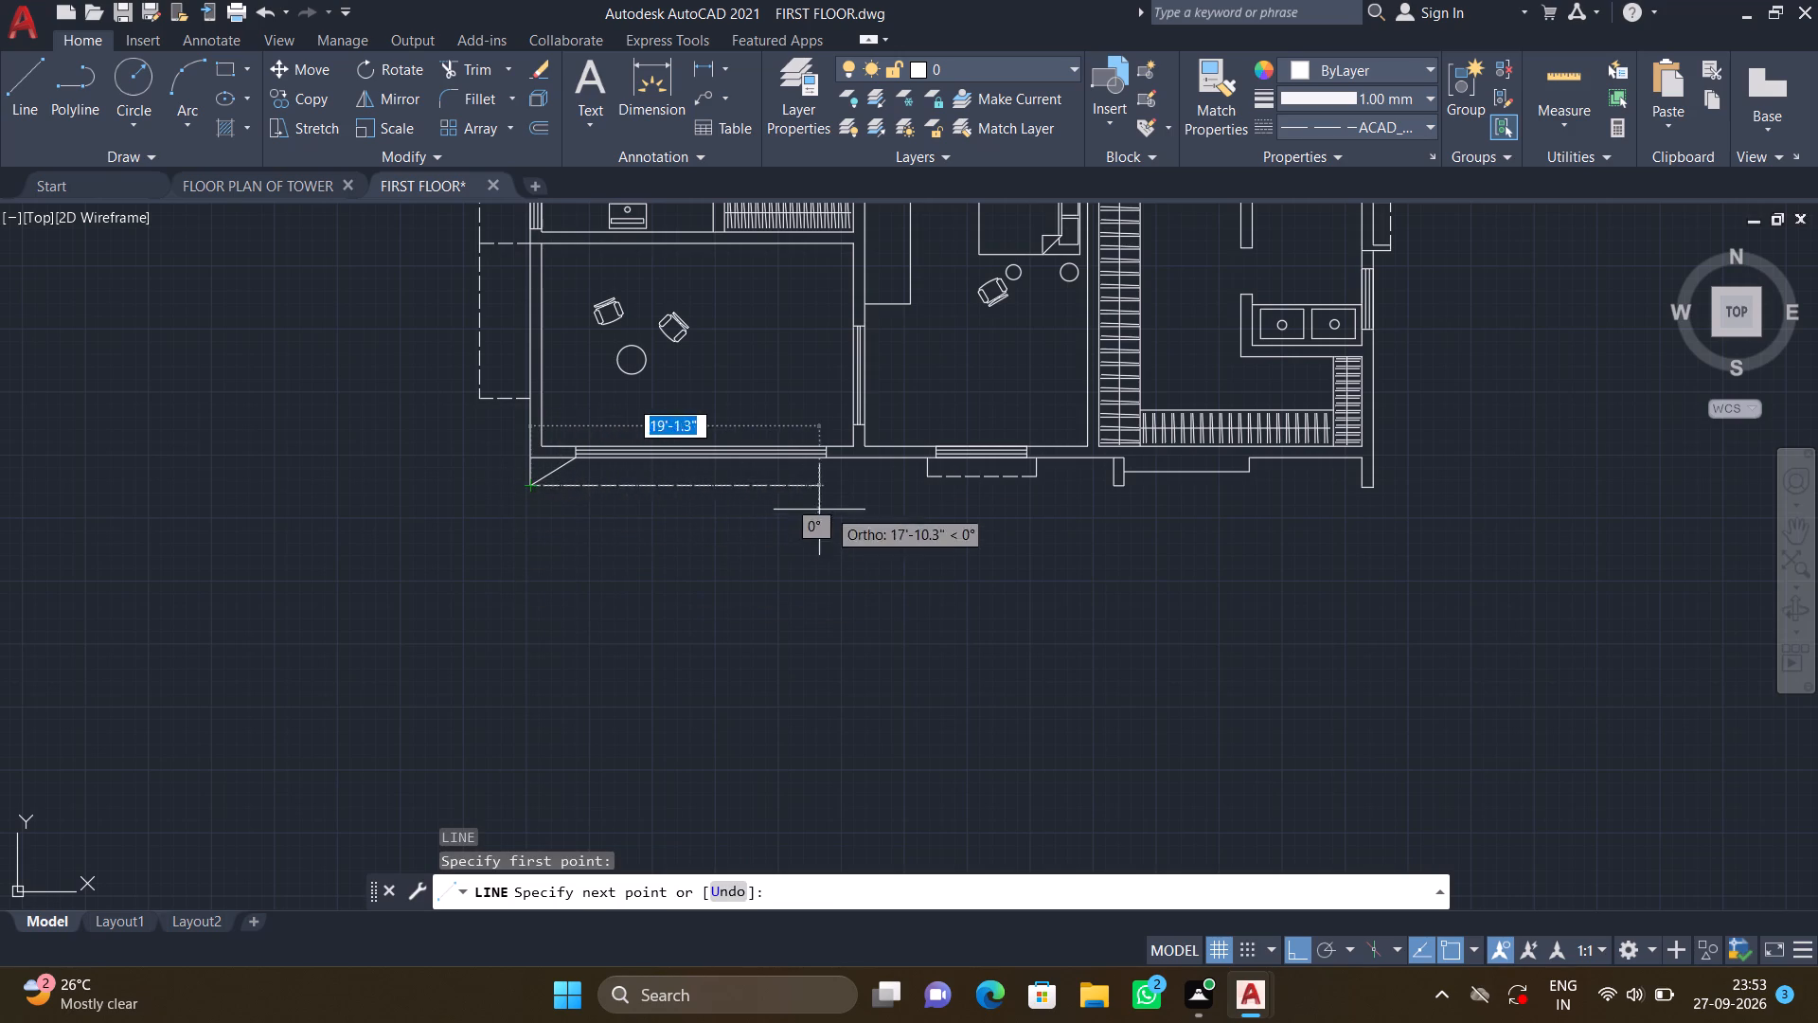
pyautogui.scroll(2, 935, 501)
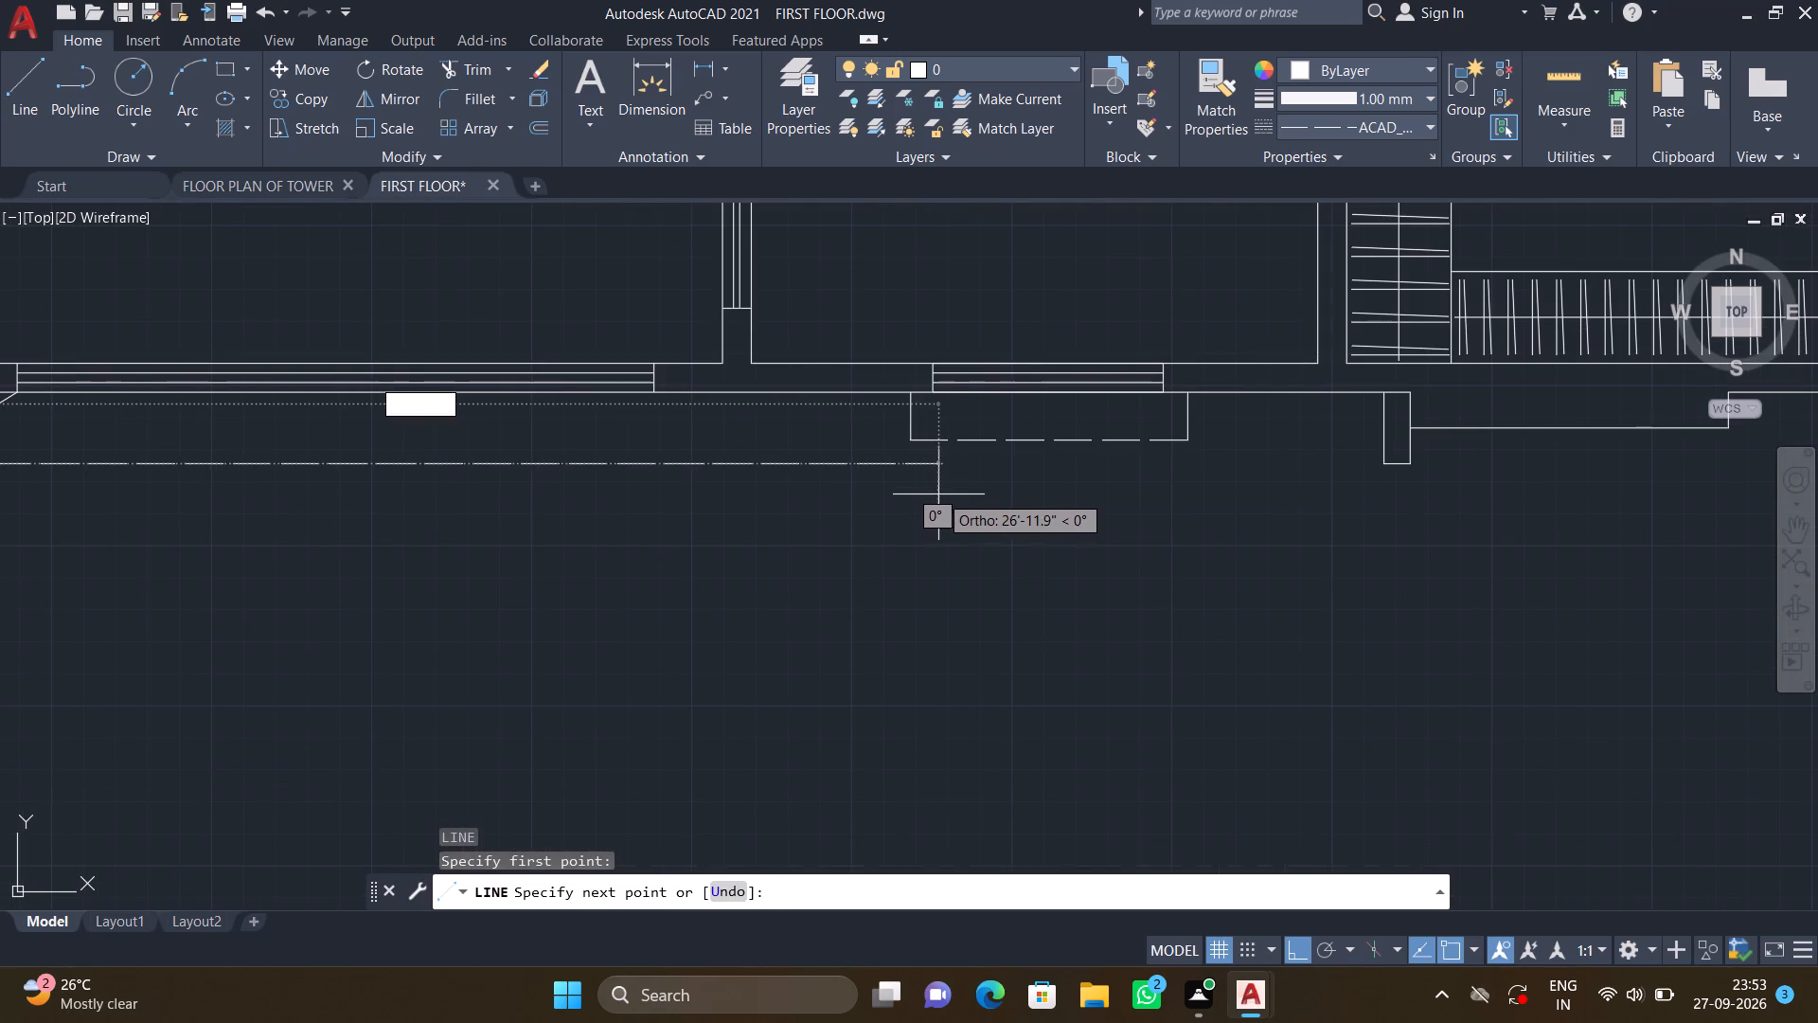
pyautogui.scroll(-1, 940, 495)
pyautogui.moveTo(992, 521); pyautogui.dragTo(907, 499, button='middle')
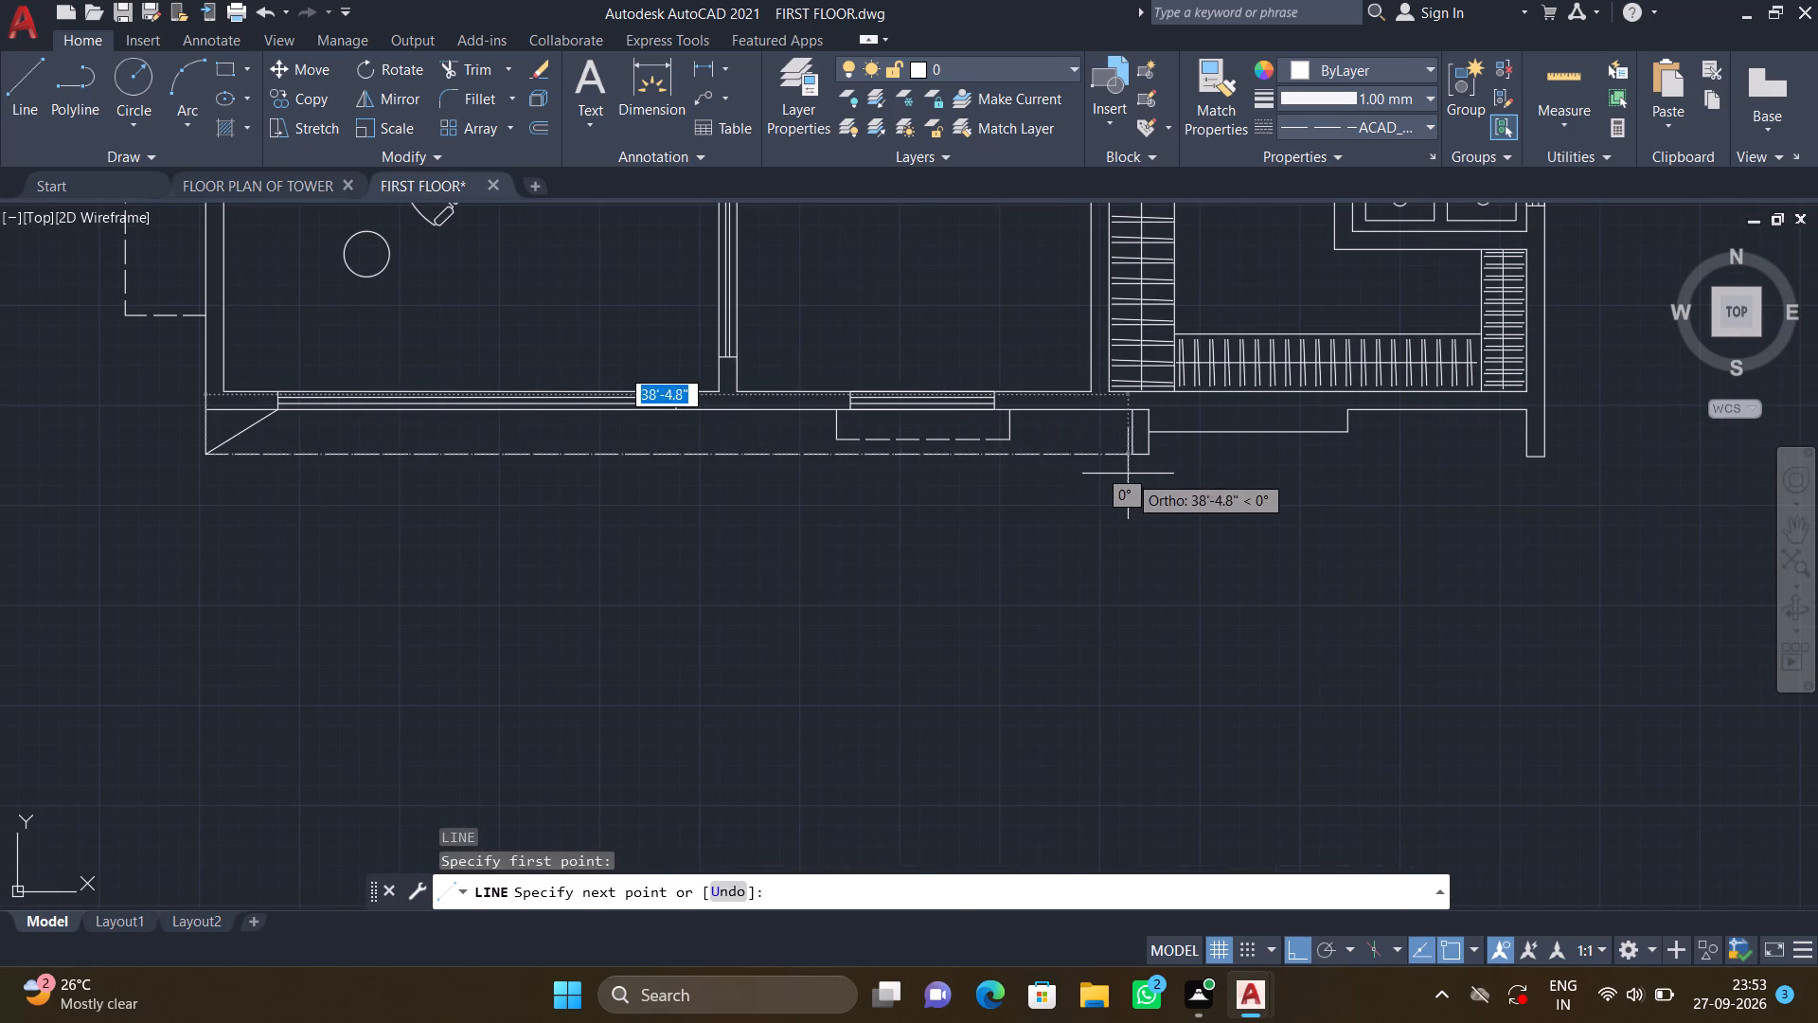
pyautogui.scroll(2, 1127, 474)
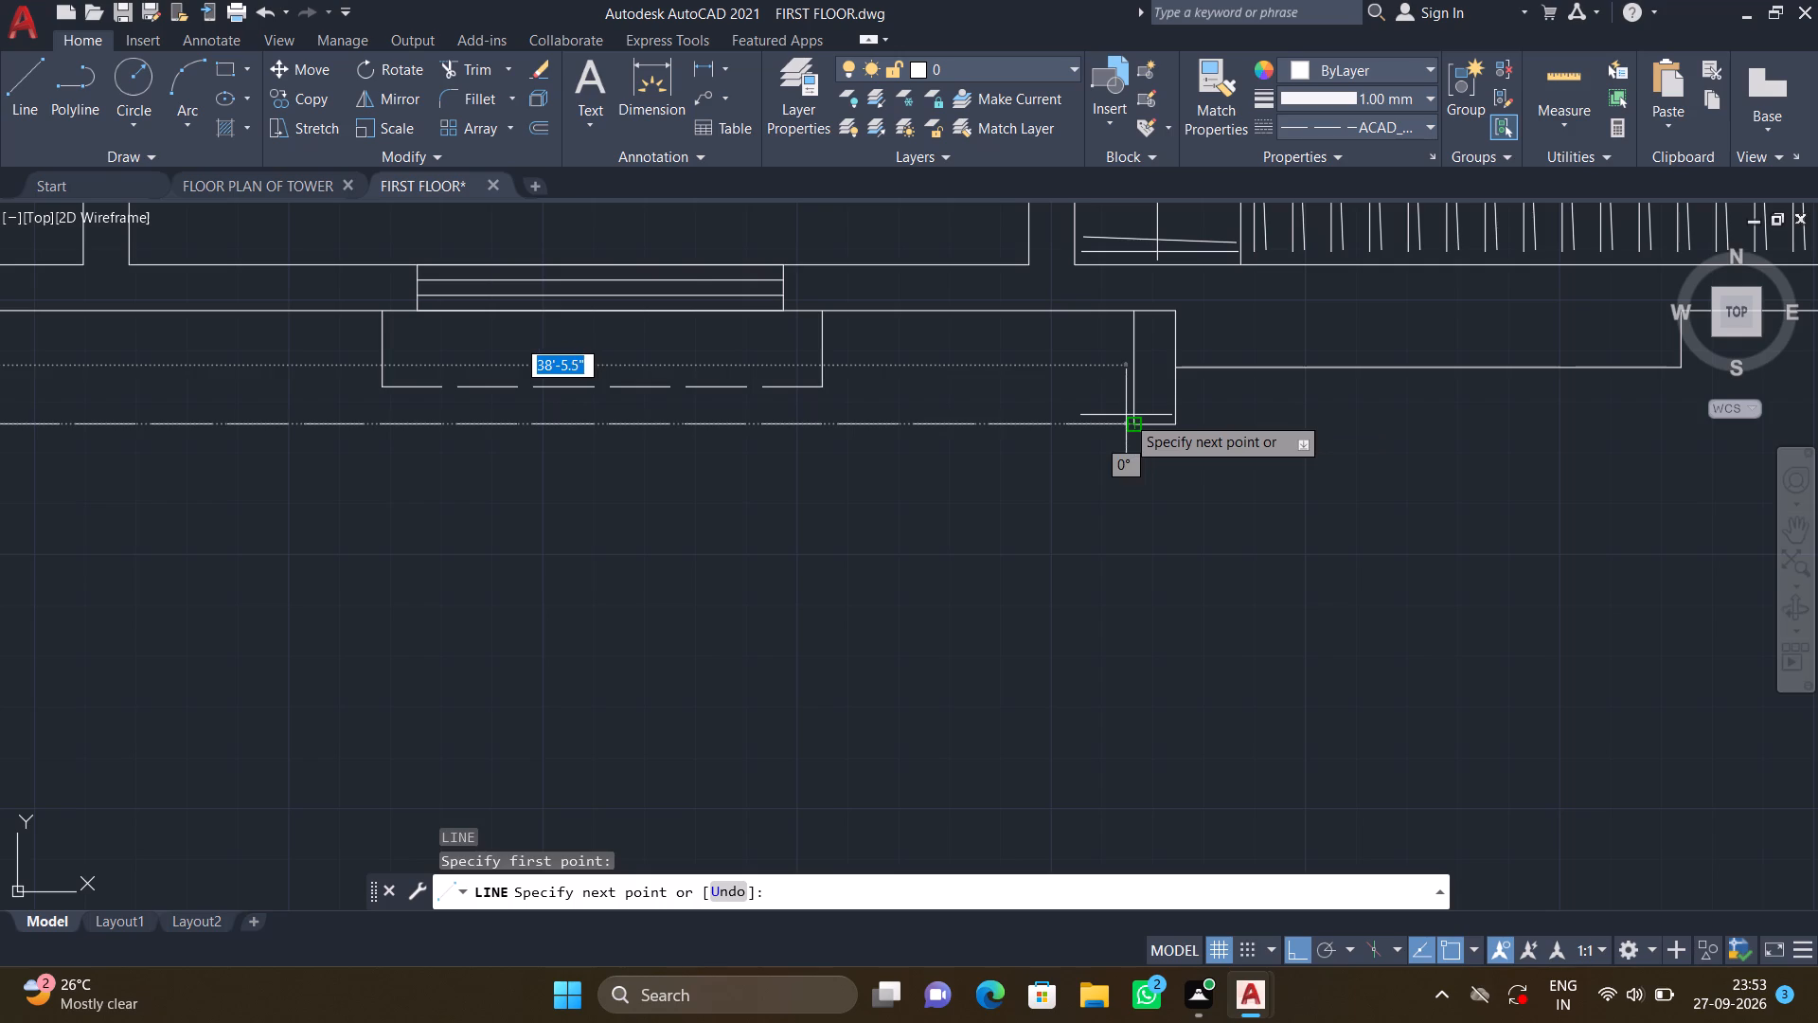
pyautogui.click(1126, 415)
pyautogui.press('Return')
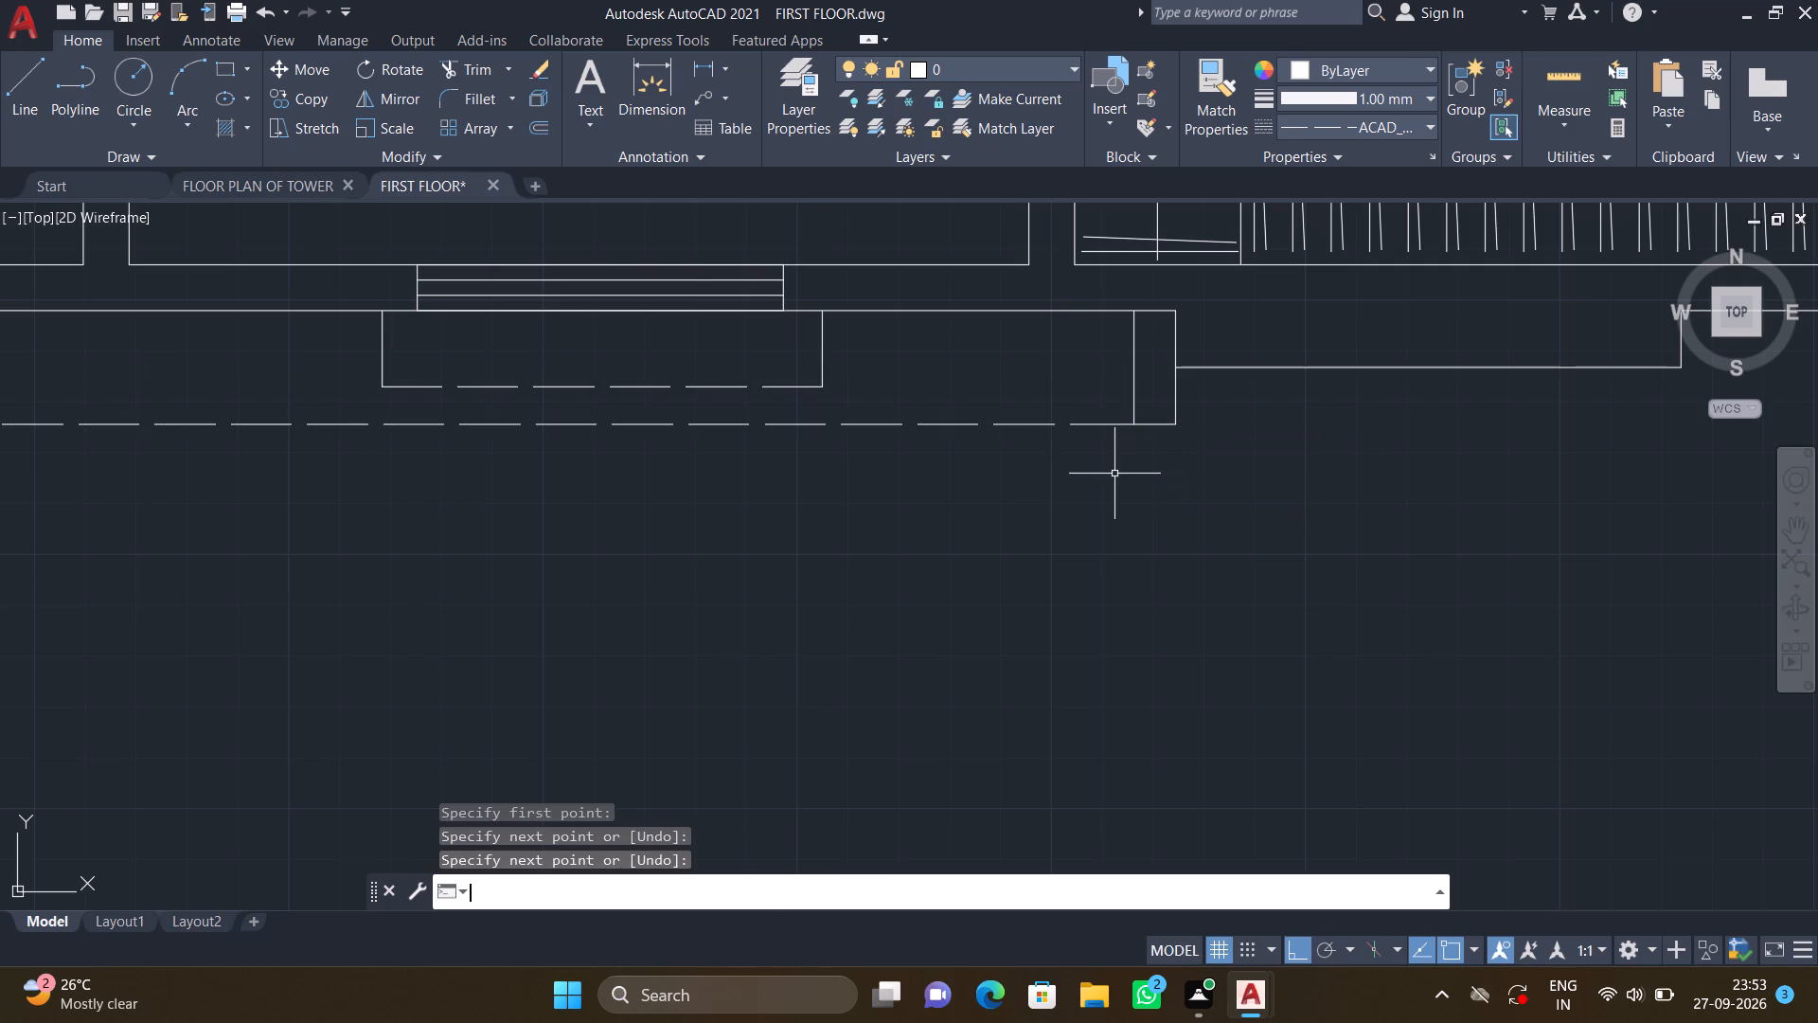
# Draw a vertical dashed line about 3'-10" long outside the east window beside the staircase, connecting the projections above and below it.
pyautogui.scroll(-2, 1008, 465)
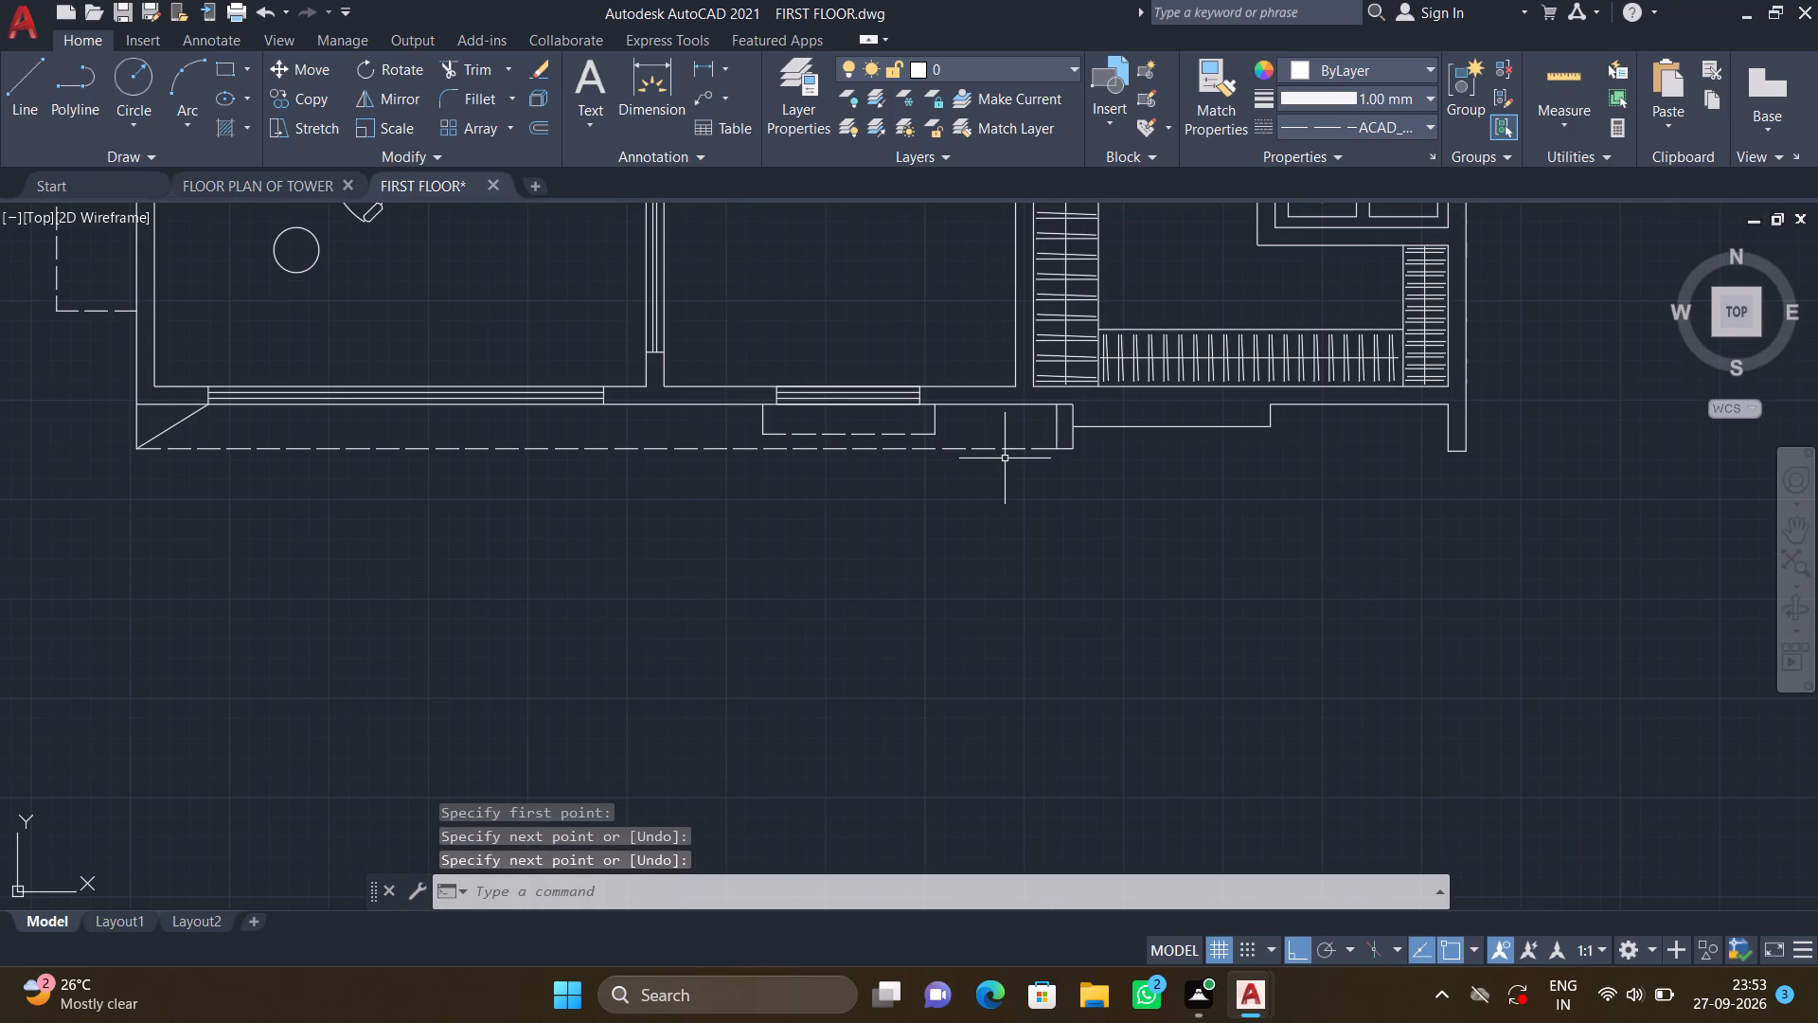
pyautogui.moveTo(1036, 477); pyautogui.dragTo(910, 532, button='middle')
pyautogui.scroll(-1, 1019, 481)
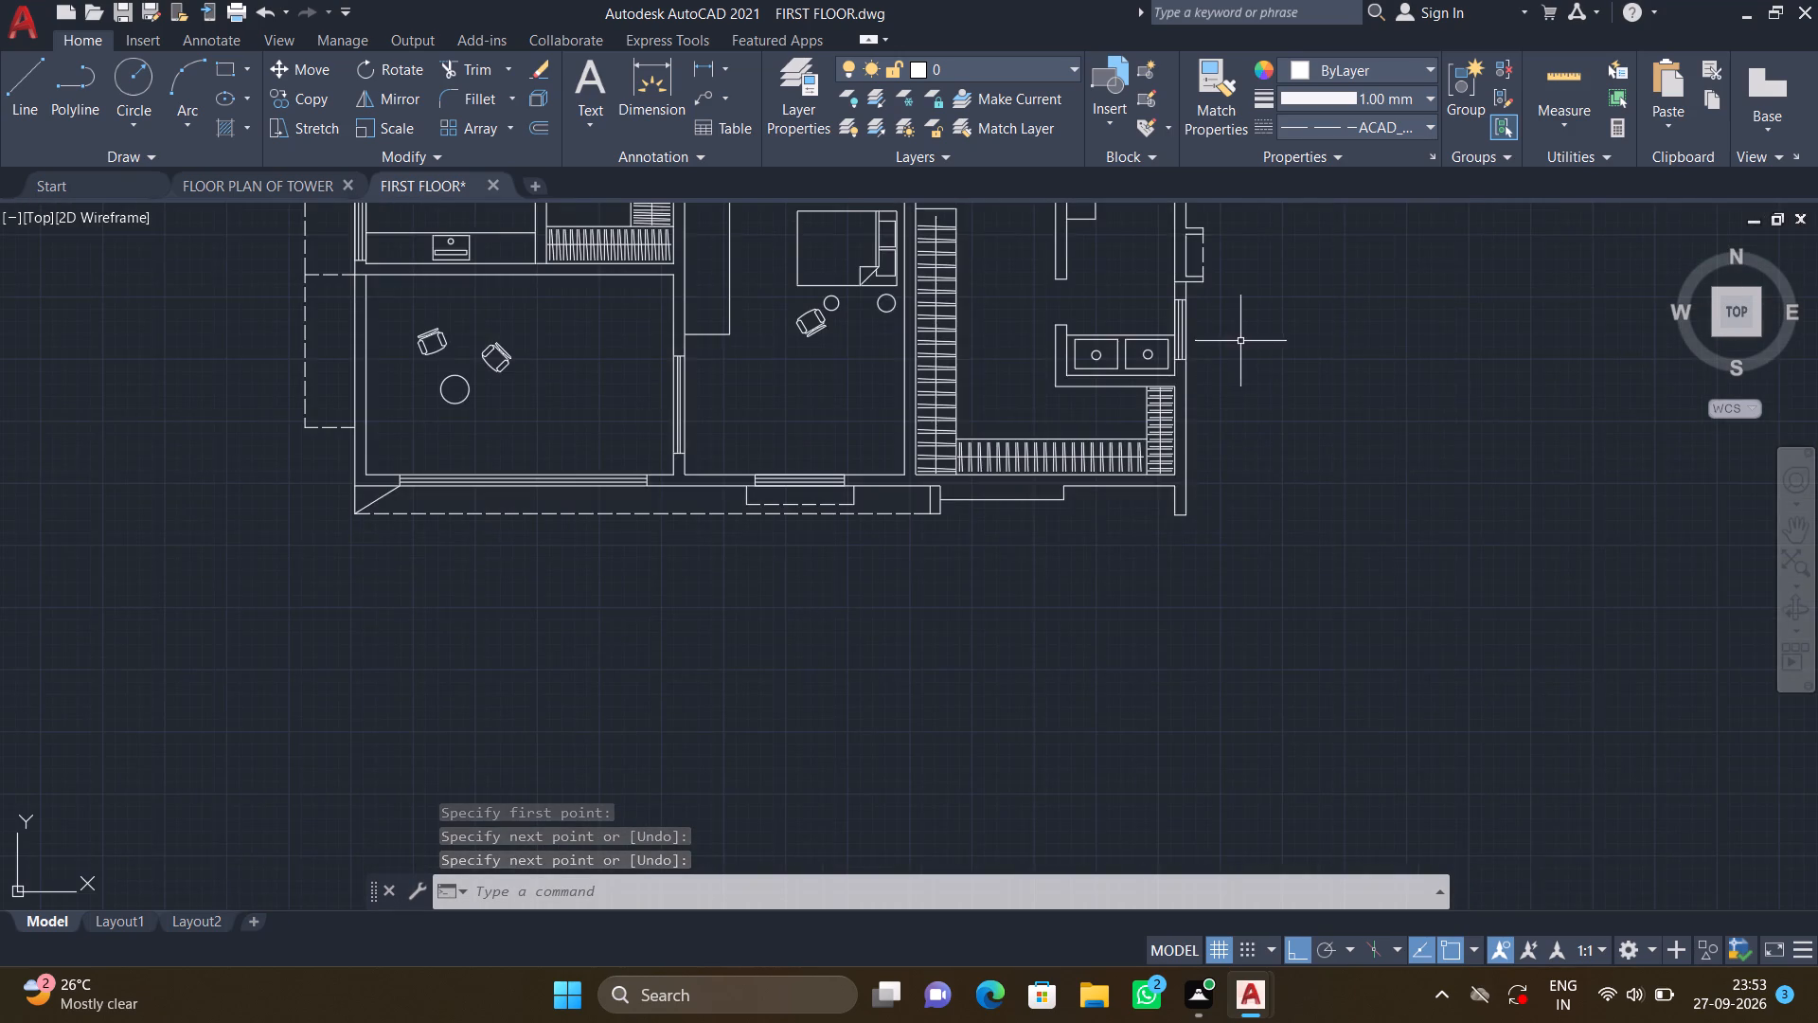
pyautogui.scroll(-1, 1239, 341)
pyautogui.moveTo(1221, 291); pyautogui.dragTo(1047, 487, button='middle')
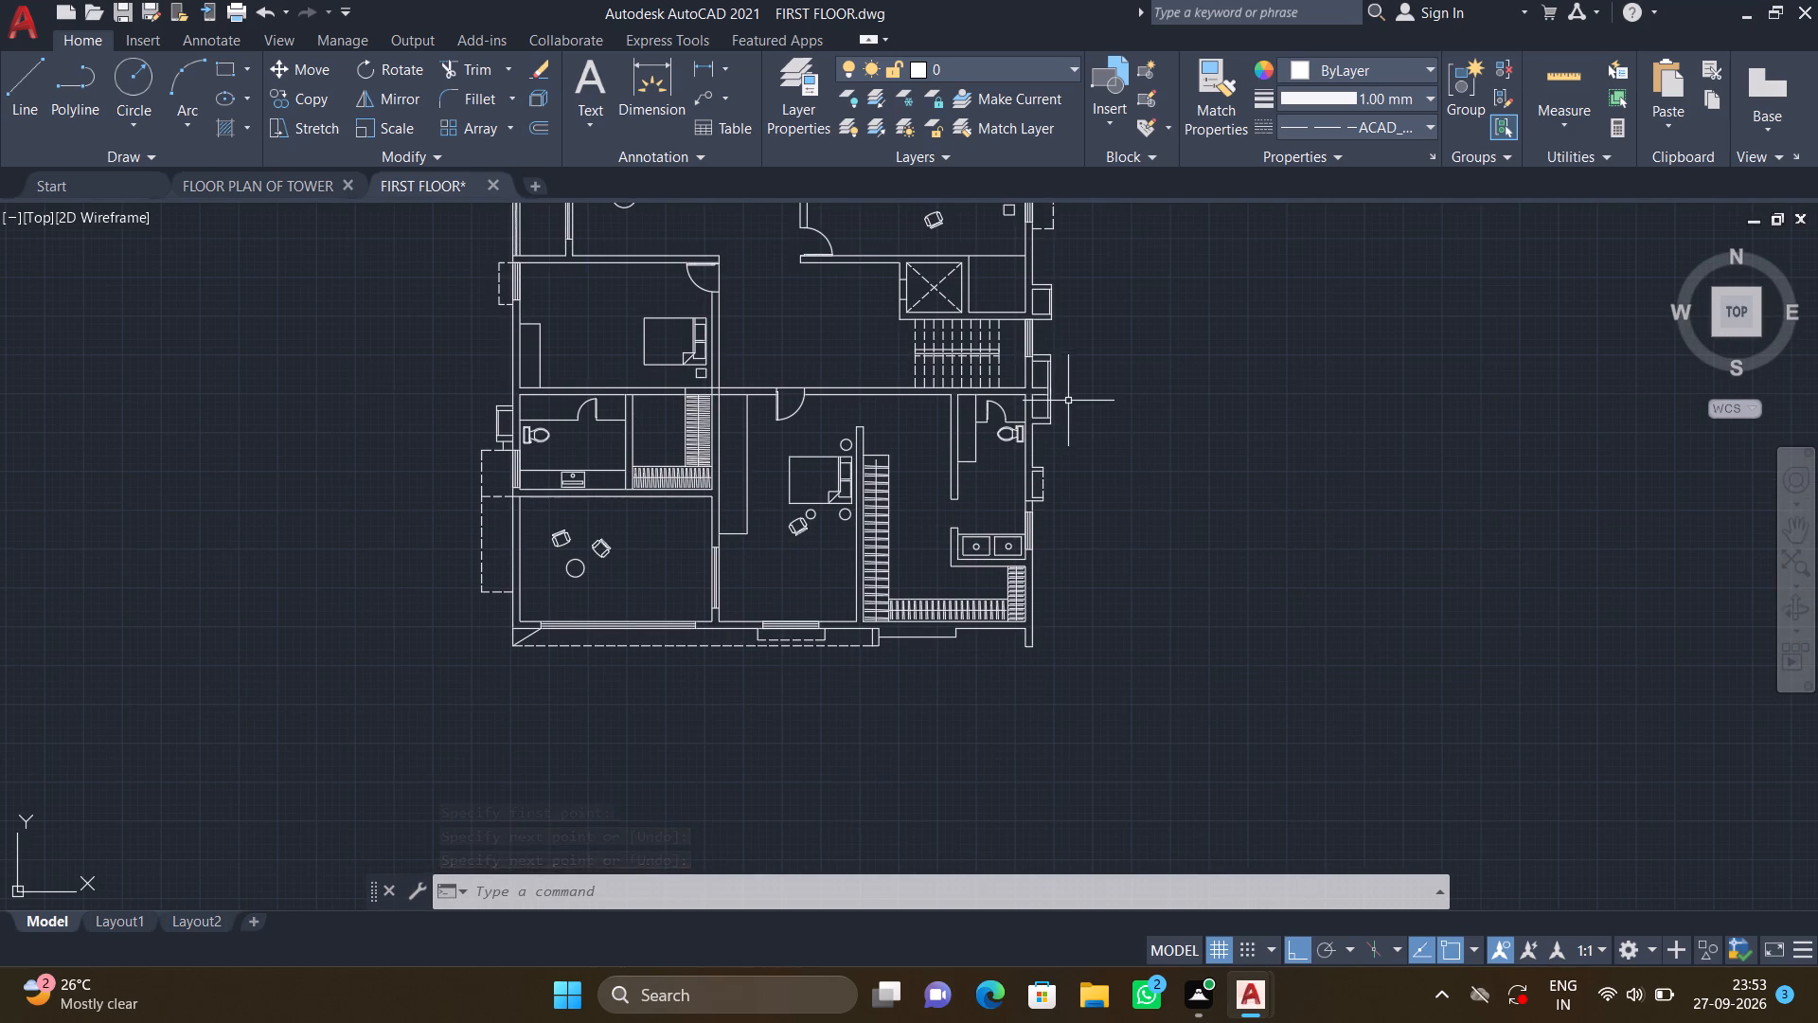
pyautogui.moveTo(1041, 338); pyautogui.dragTo(934, 386, button='middle')
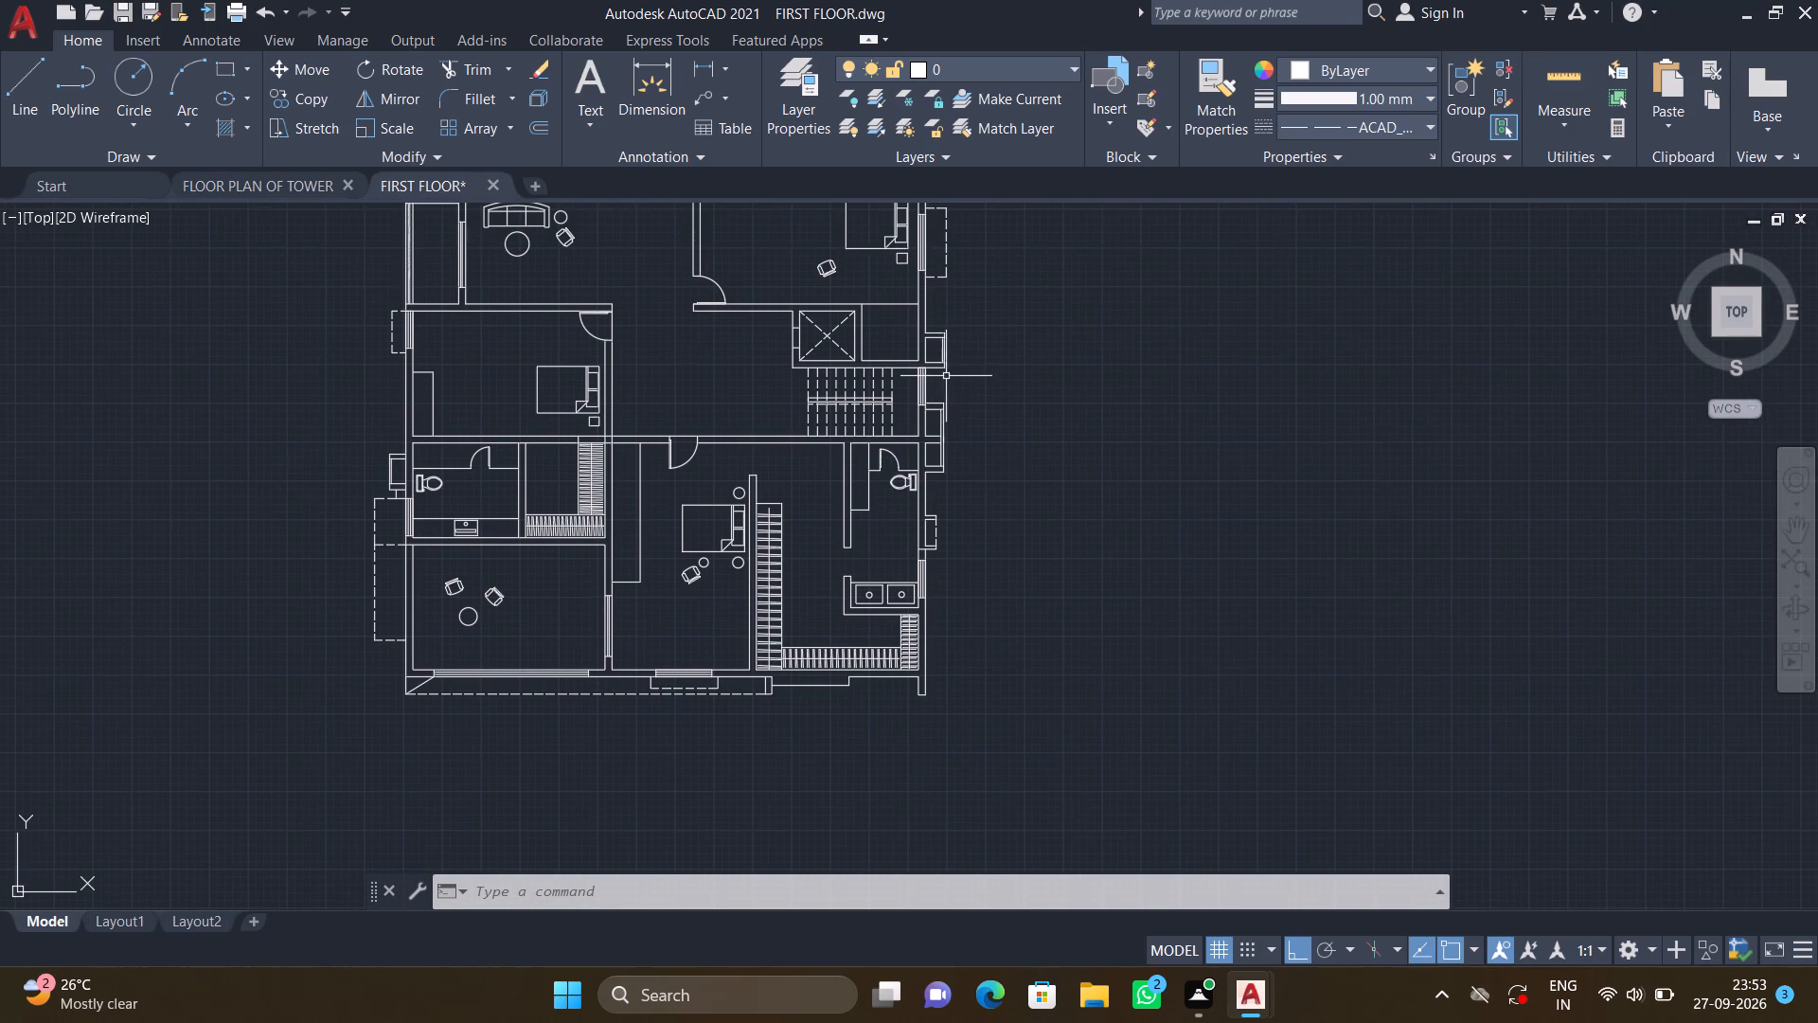
pyautogui.scroll(5, 944, 376)
pyautogui.press('l')
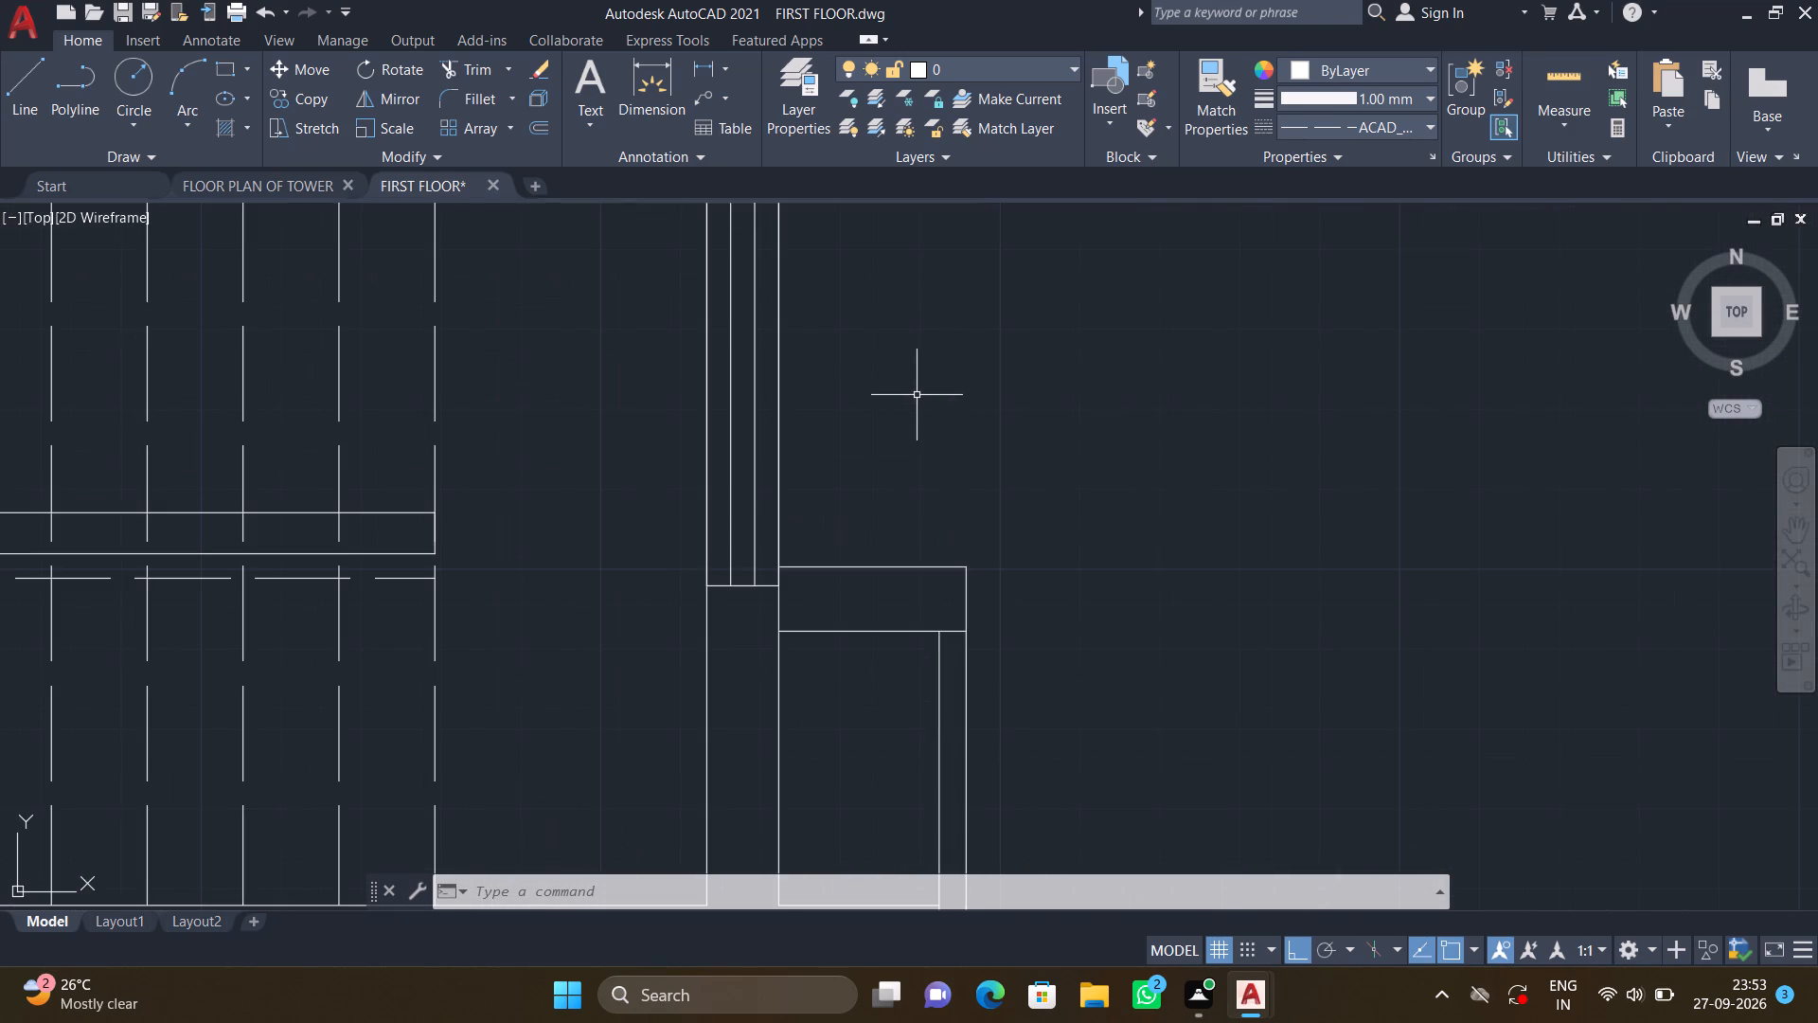
pyautogui.press('Return')
pyautogui.scroll(-2, 900, 369)
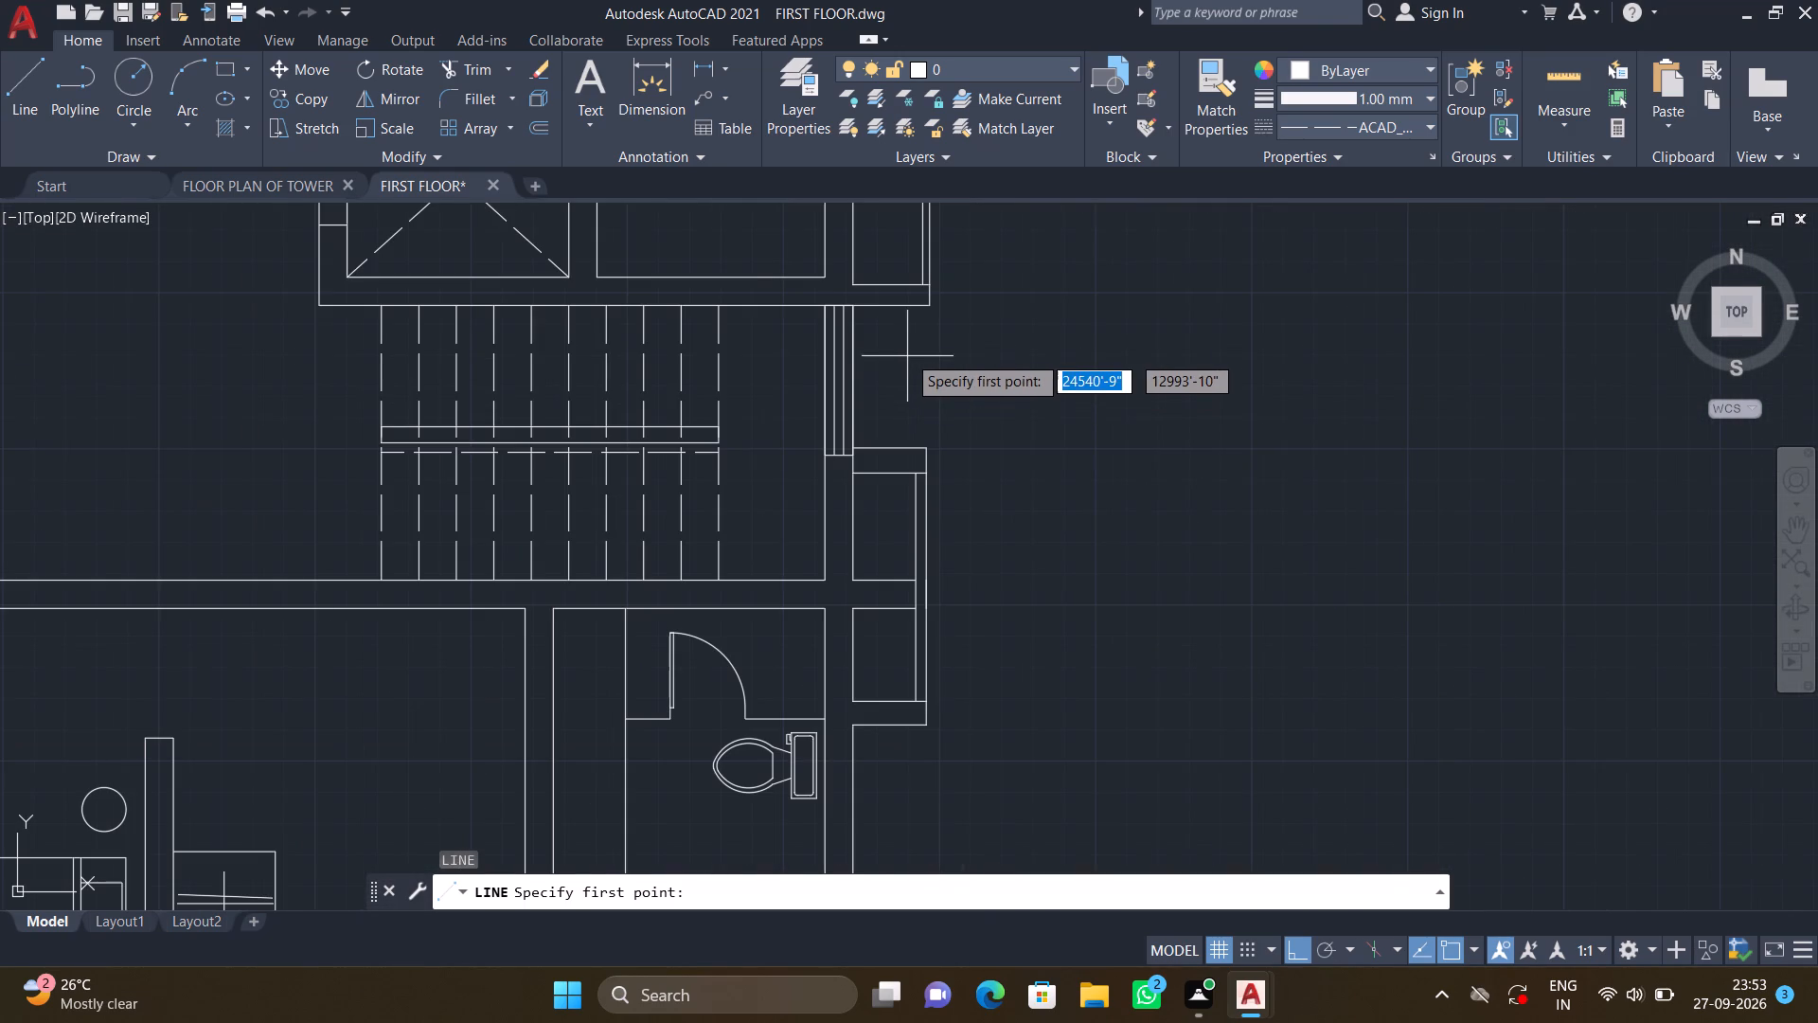
pyautogui.scroll(2, 900, 332)
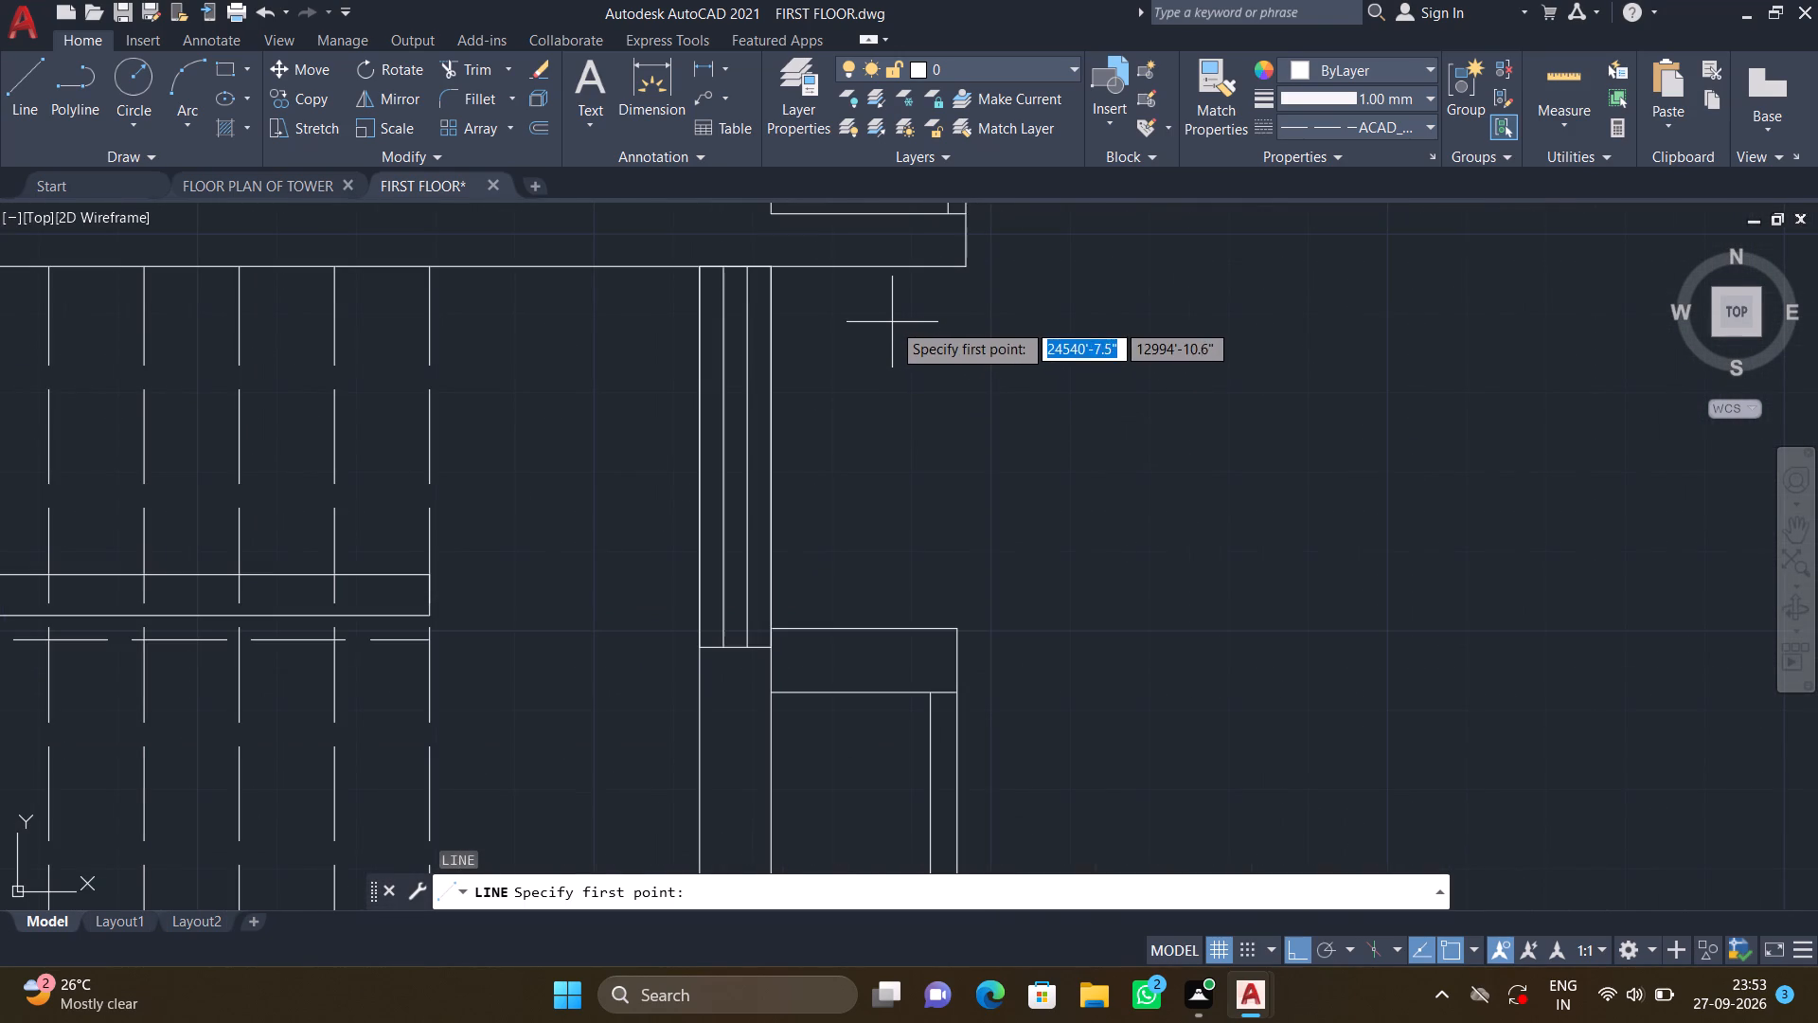
pyautogui.click(936, 264)
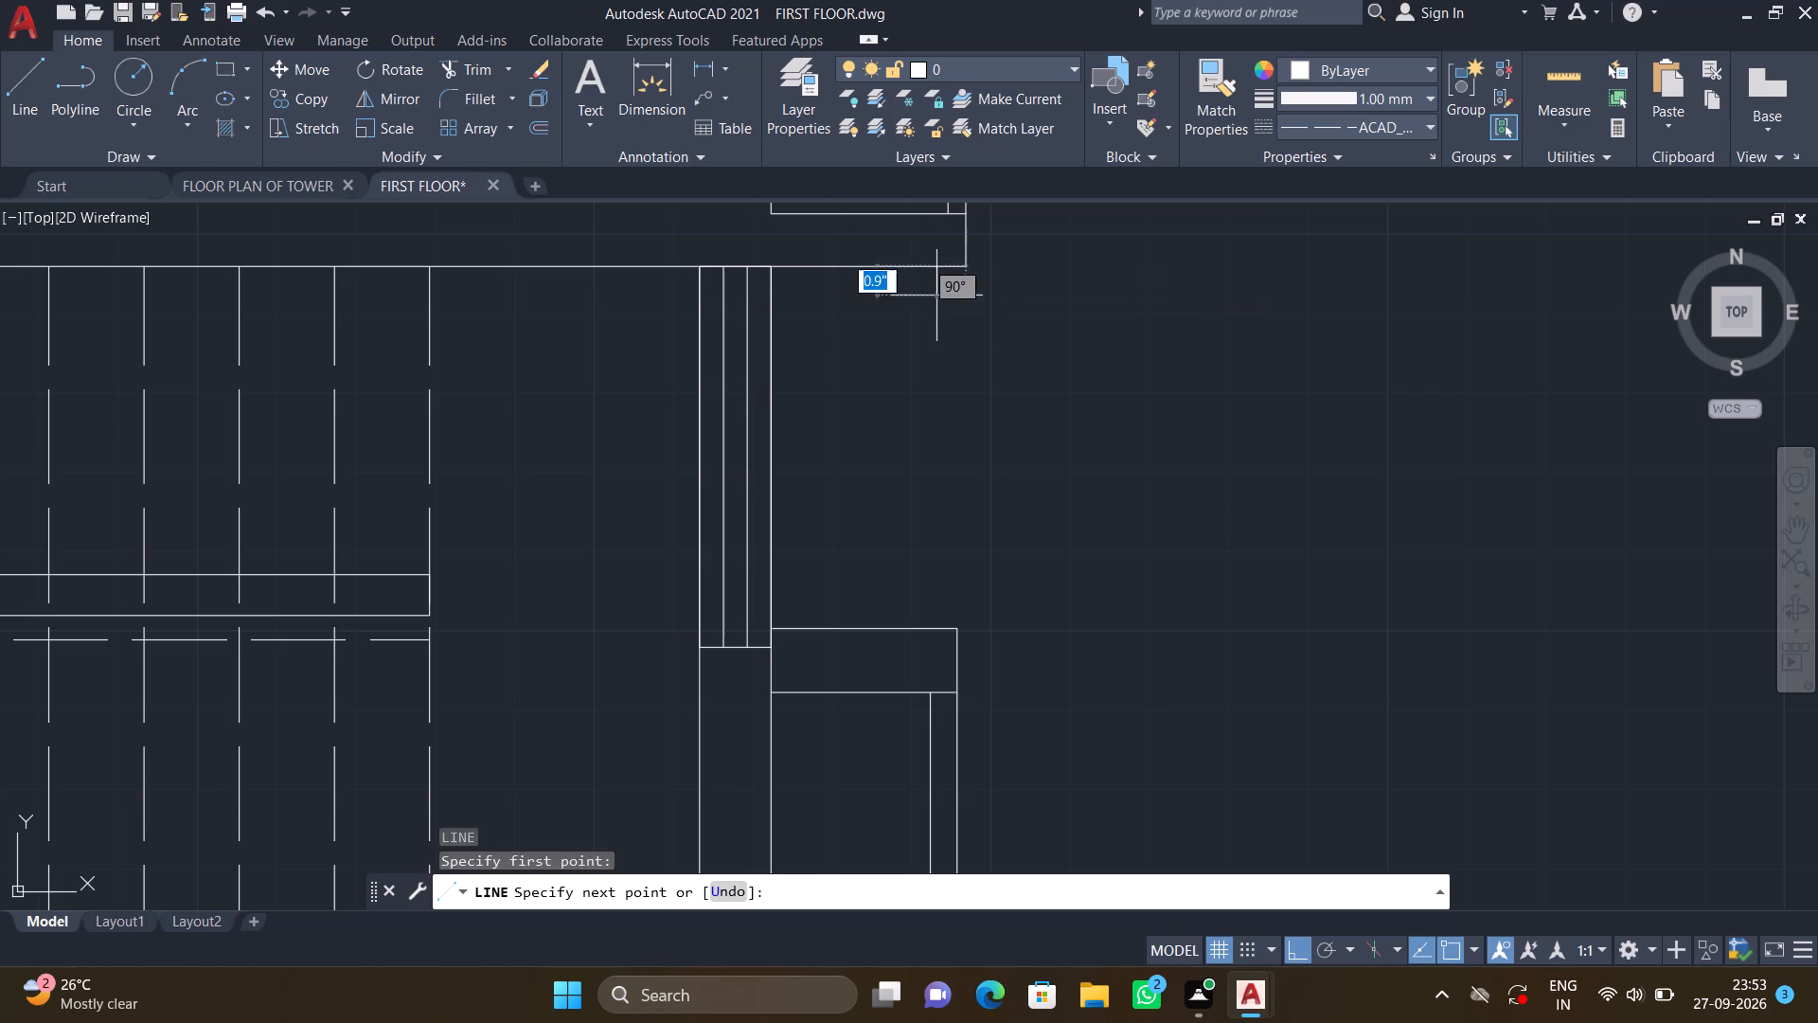
pyautogui.click(934, 629)
pyautogui.press('Return')
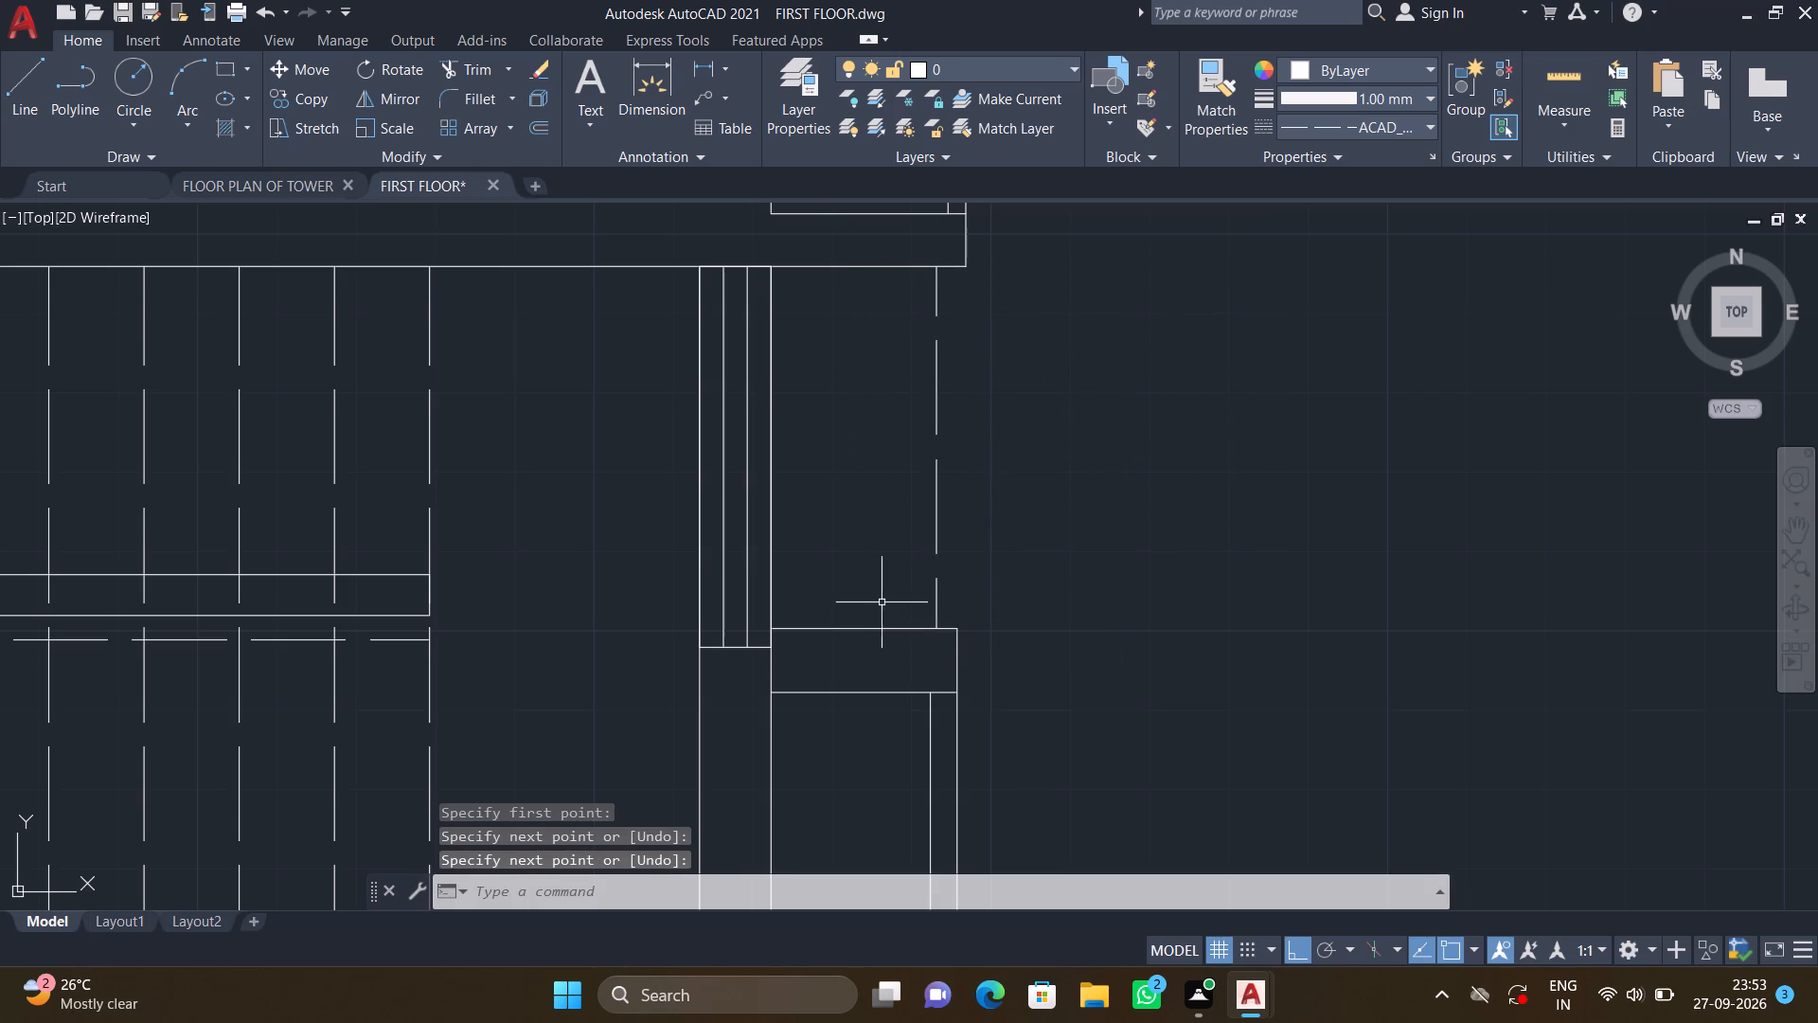
pyautogui.scroll(-2, 780, 588)
pyautogui.moveTo(769, 443); pyautogui.dragTo(763, 496, button='middle')
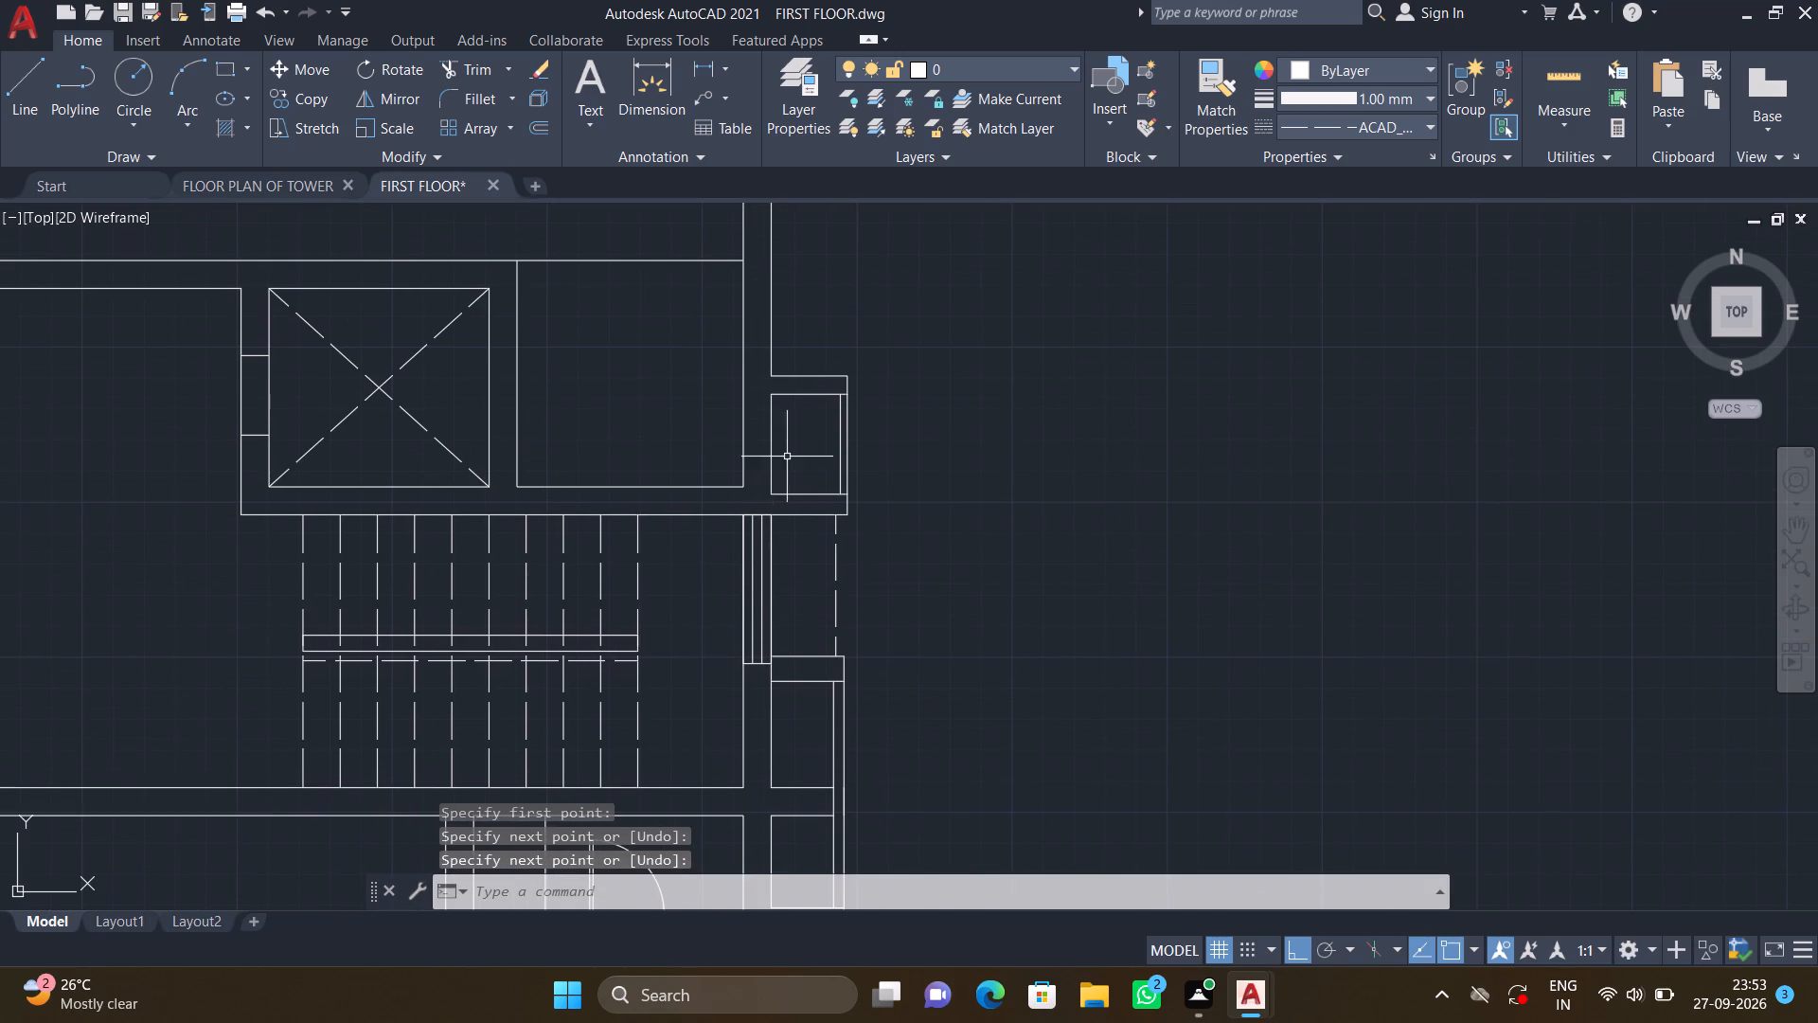
# With ortho off, draw two crossing dashed diagonals in the upper shaft box outside the east wall, just below the staircase window.
pyautogui.scroll(1, 796, 448)
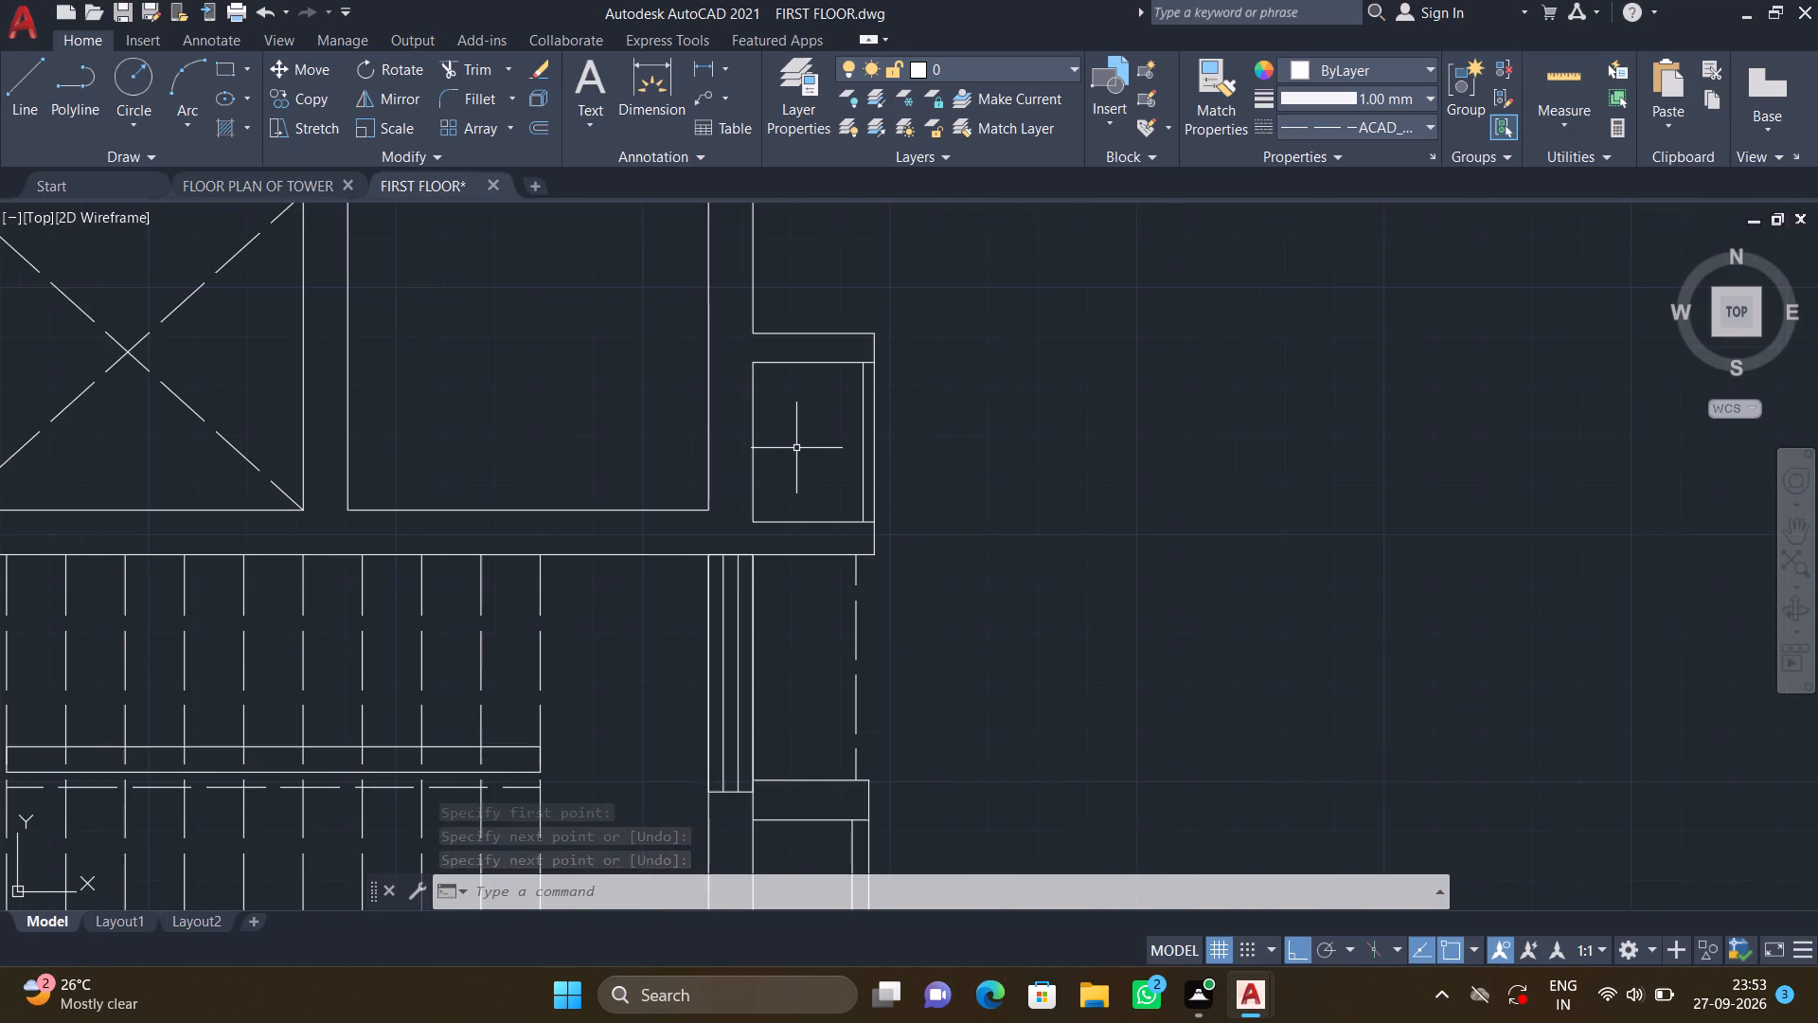
pyautogui.press('l')
pyautogui.press('Return')
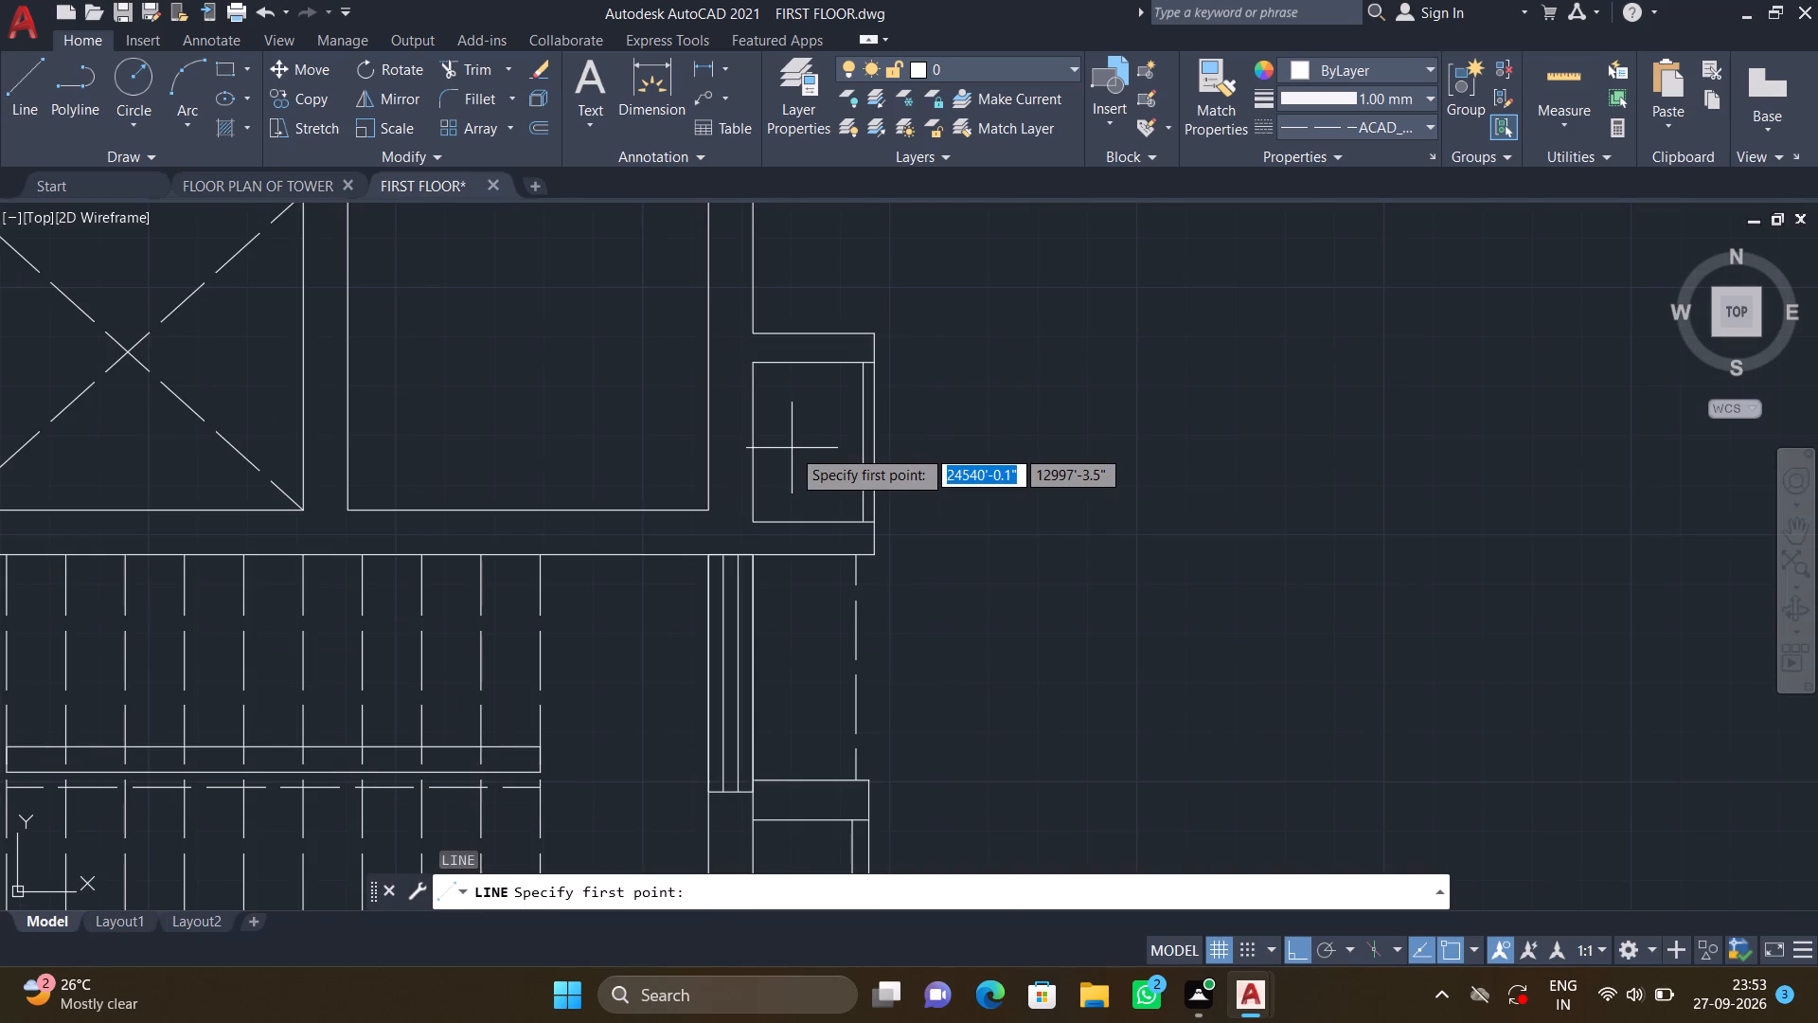
pyautogui.press('F8')
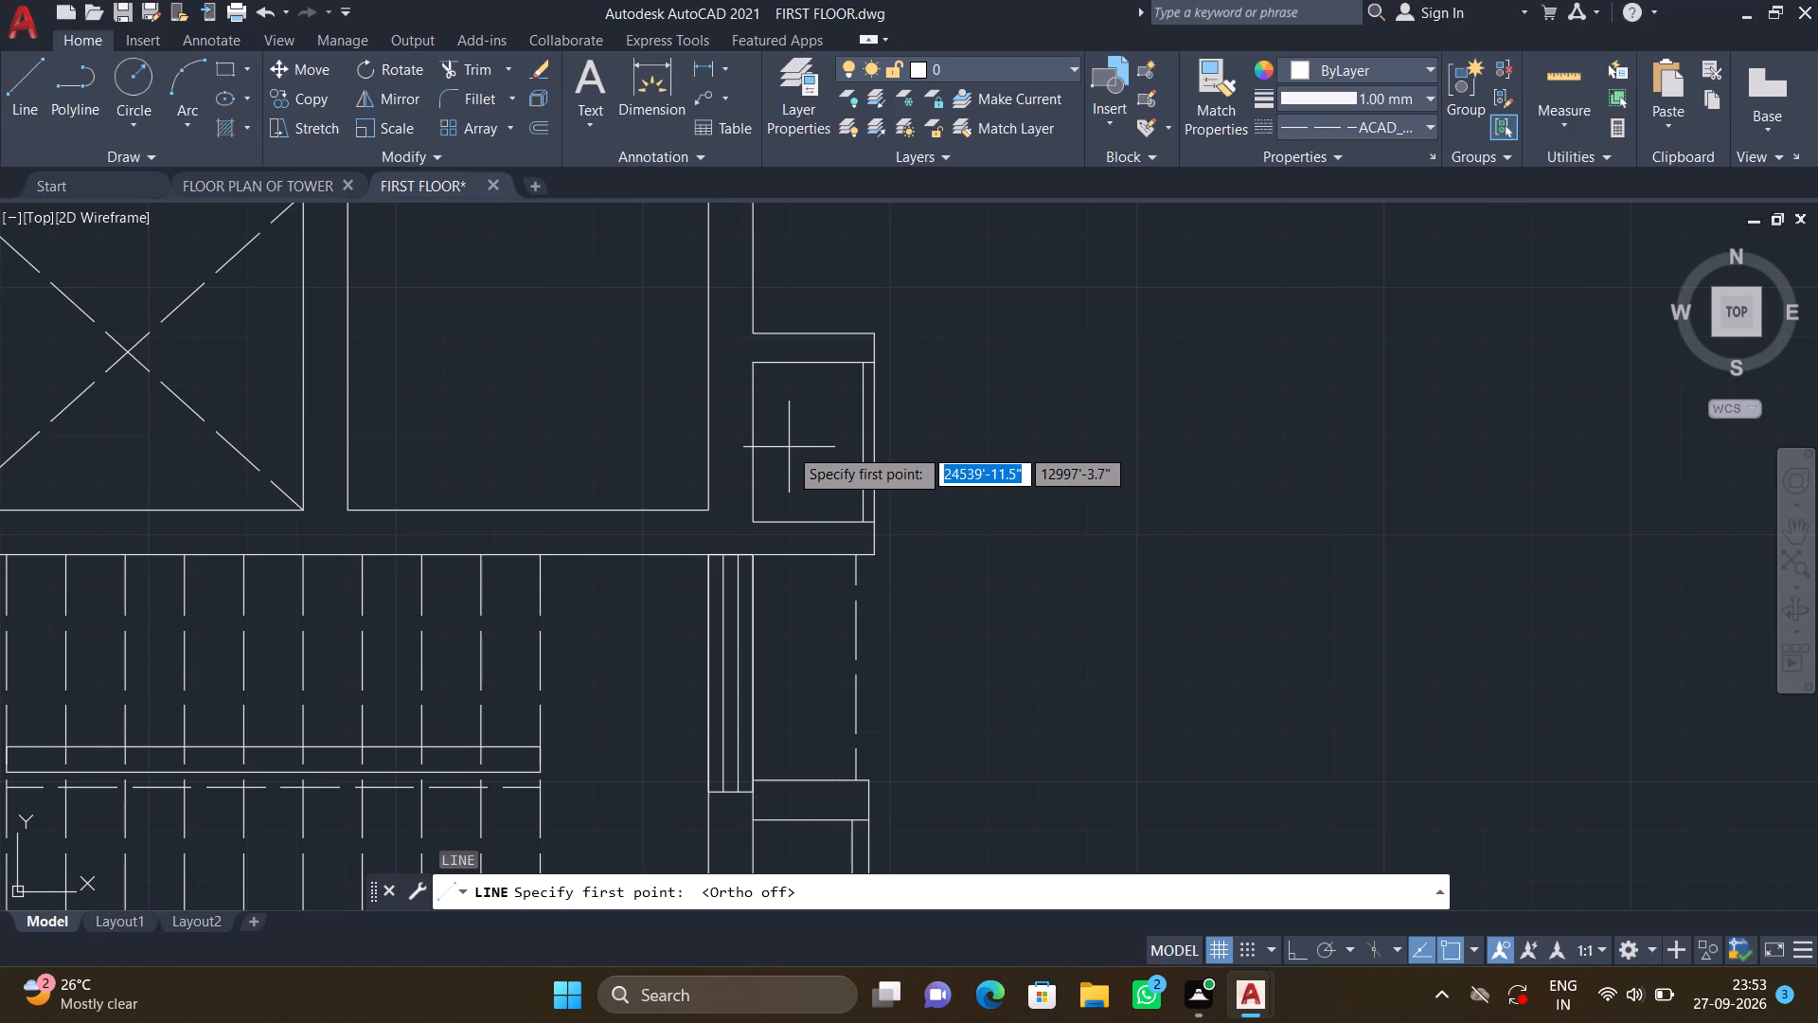
pyautogui.scroll(-2, 786, 461)
pyautogui.moveTo(772, 596); pyautogui.dragTo(741, 459, button='middle')
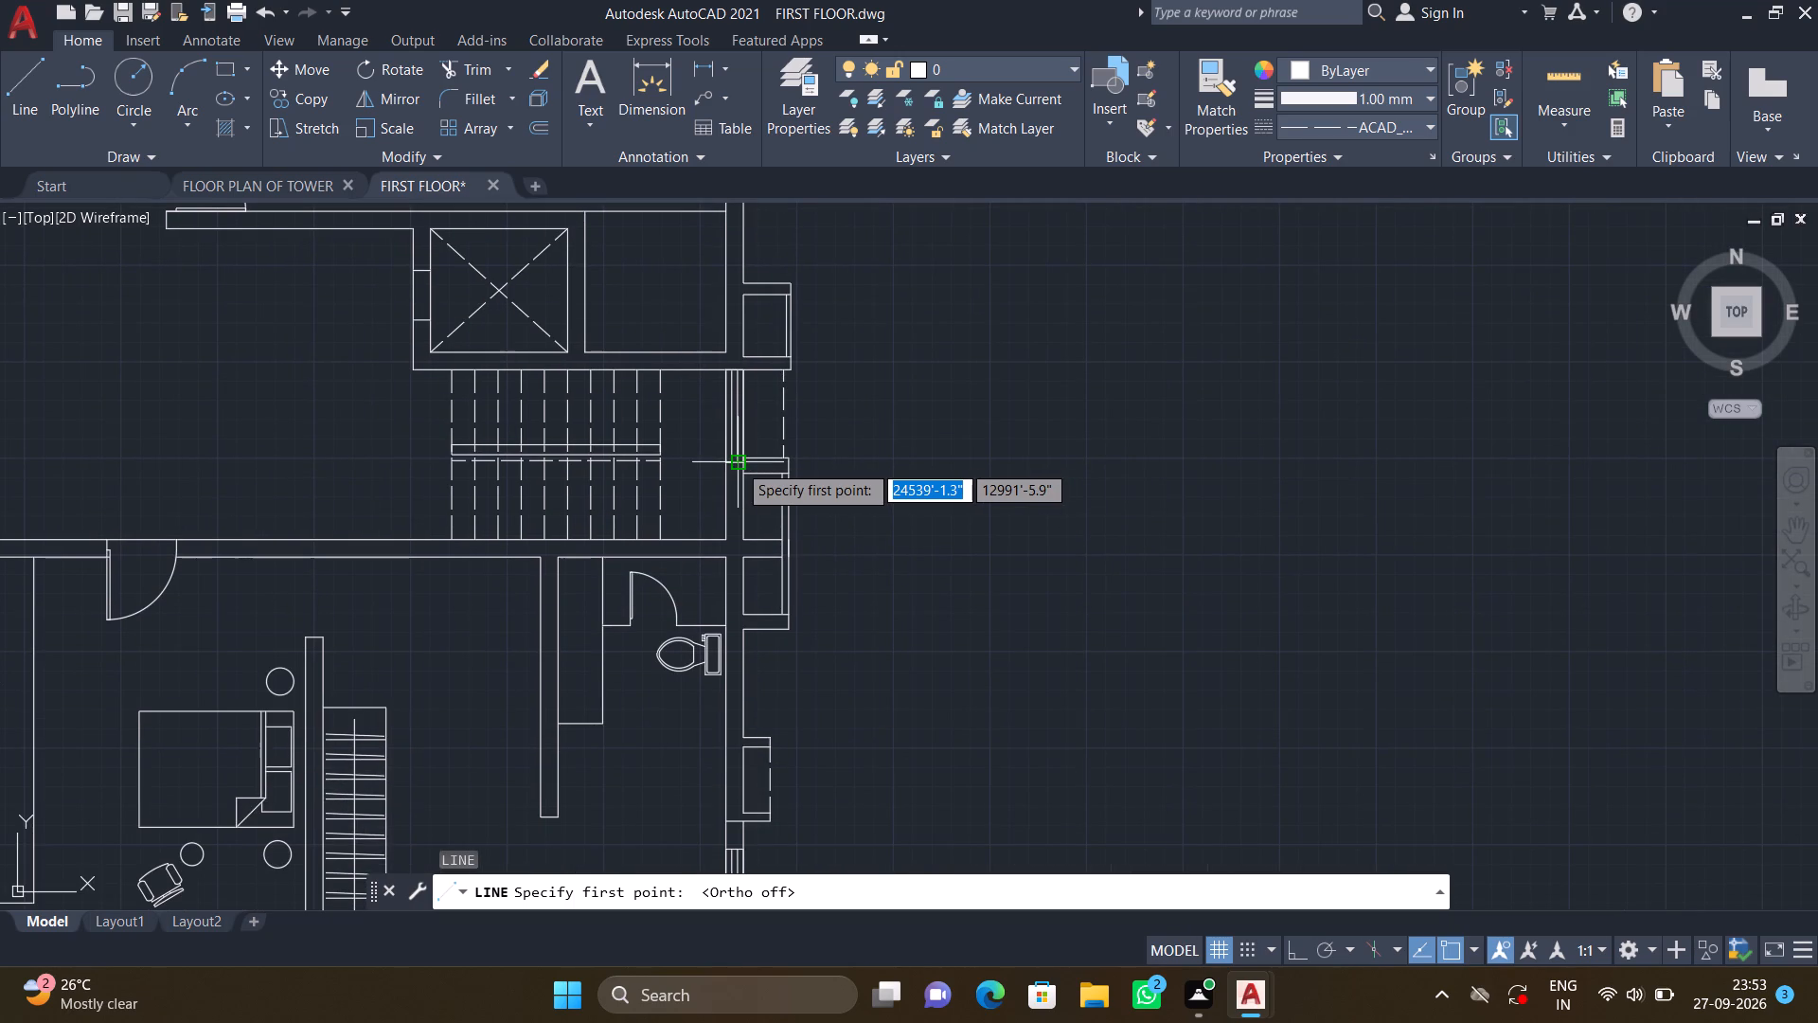
pyautogui.scroll(3, 738, 481)
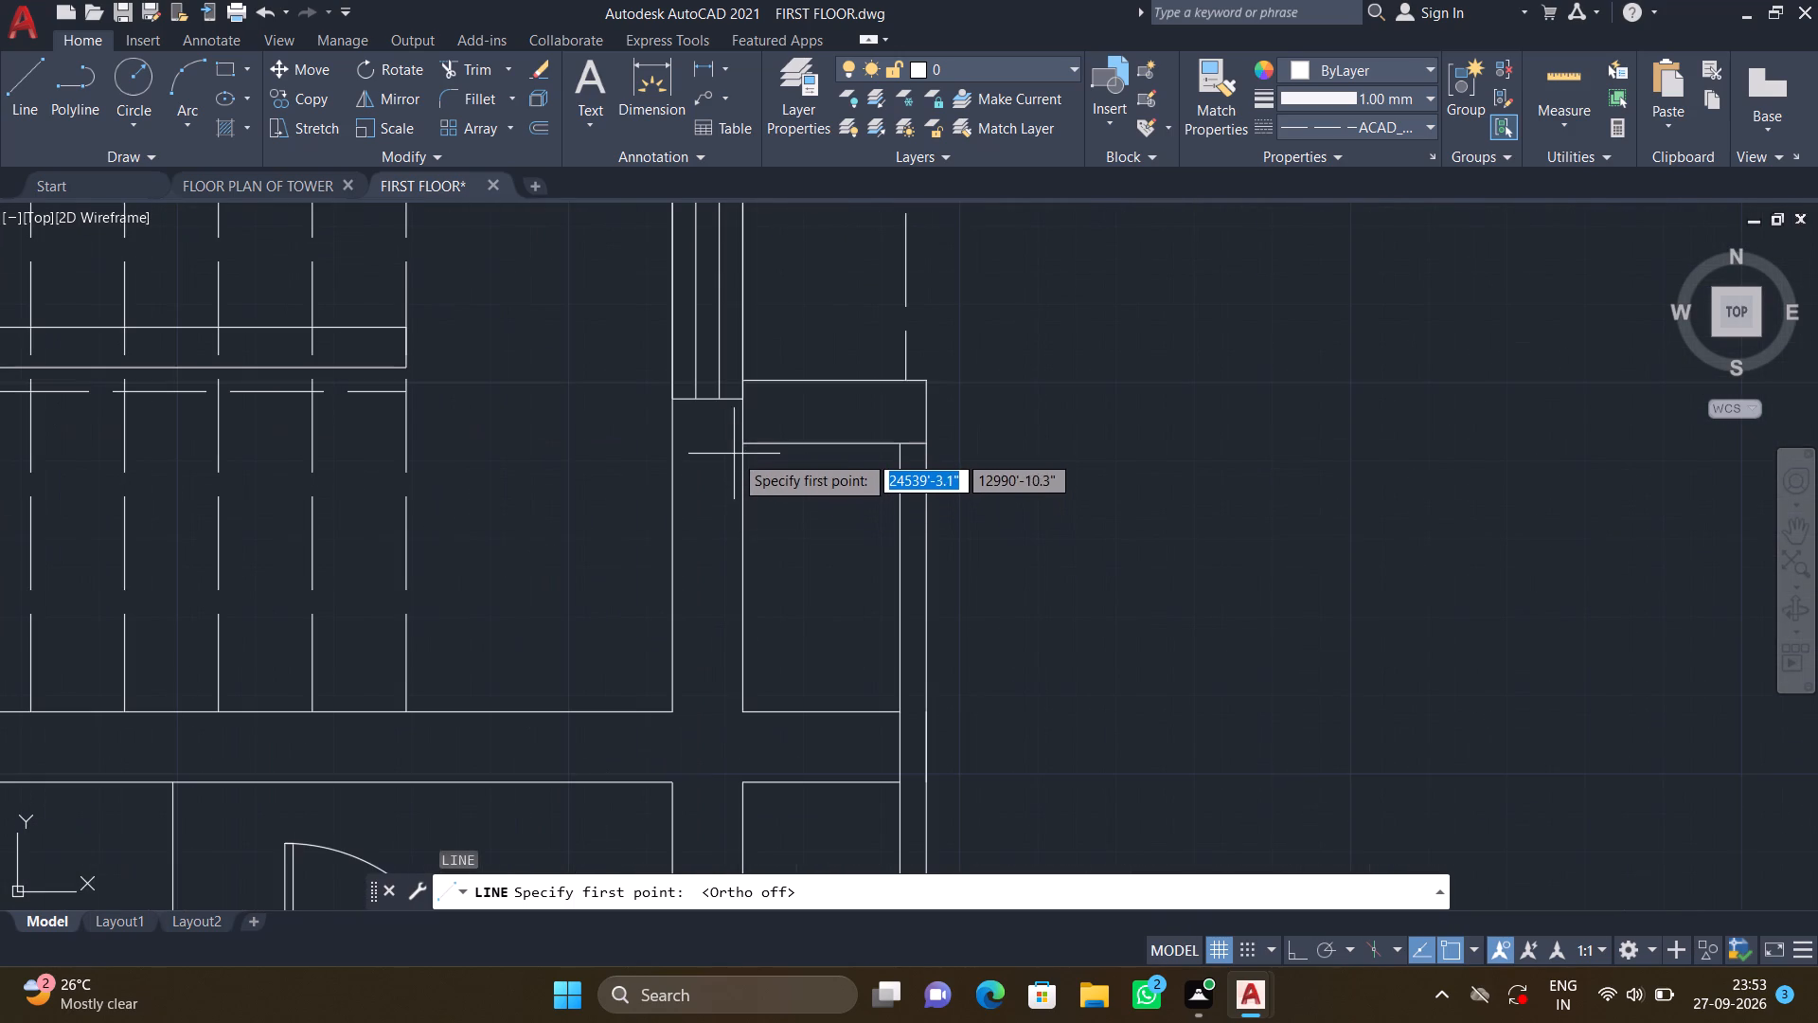
pyautogui.click(739, 443)
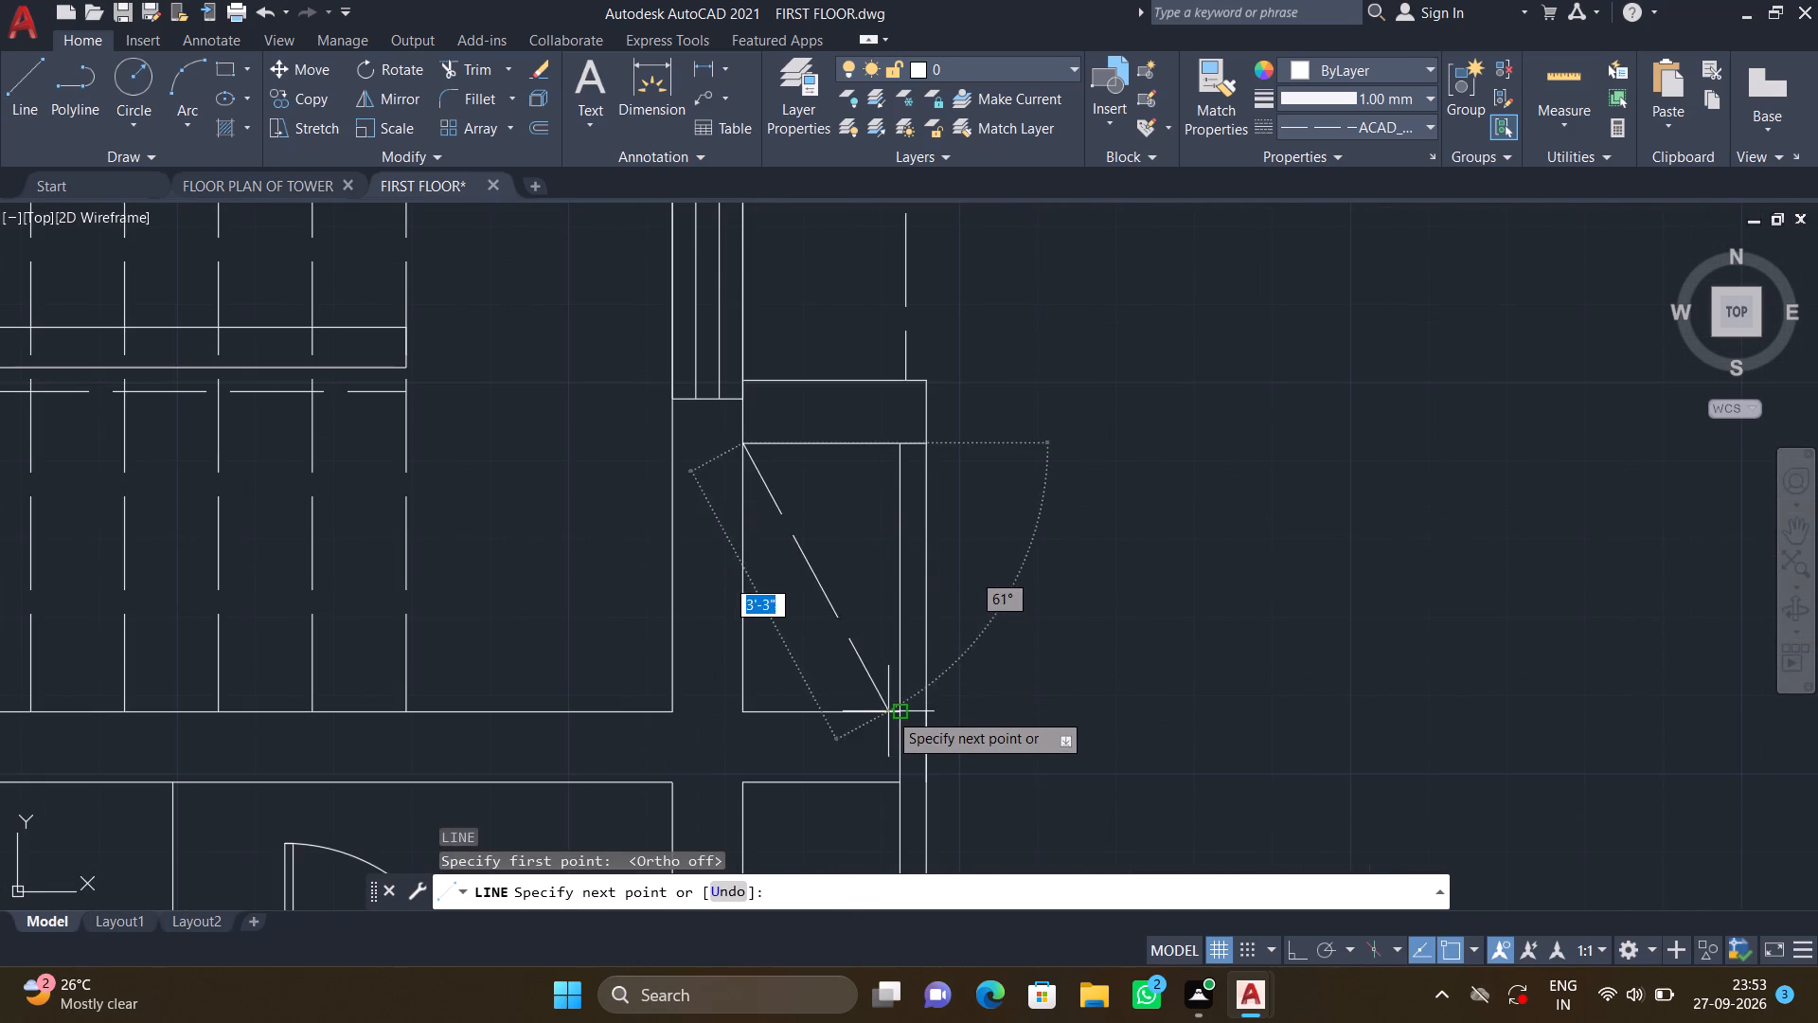
pyautogui.click(894, 711)
pyautogui.press('space')
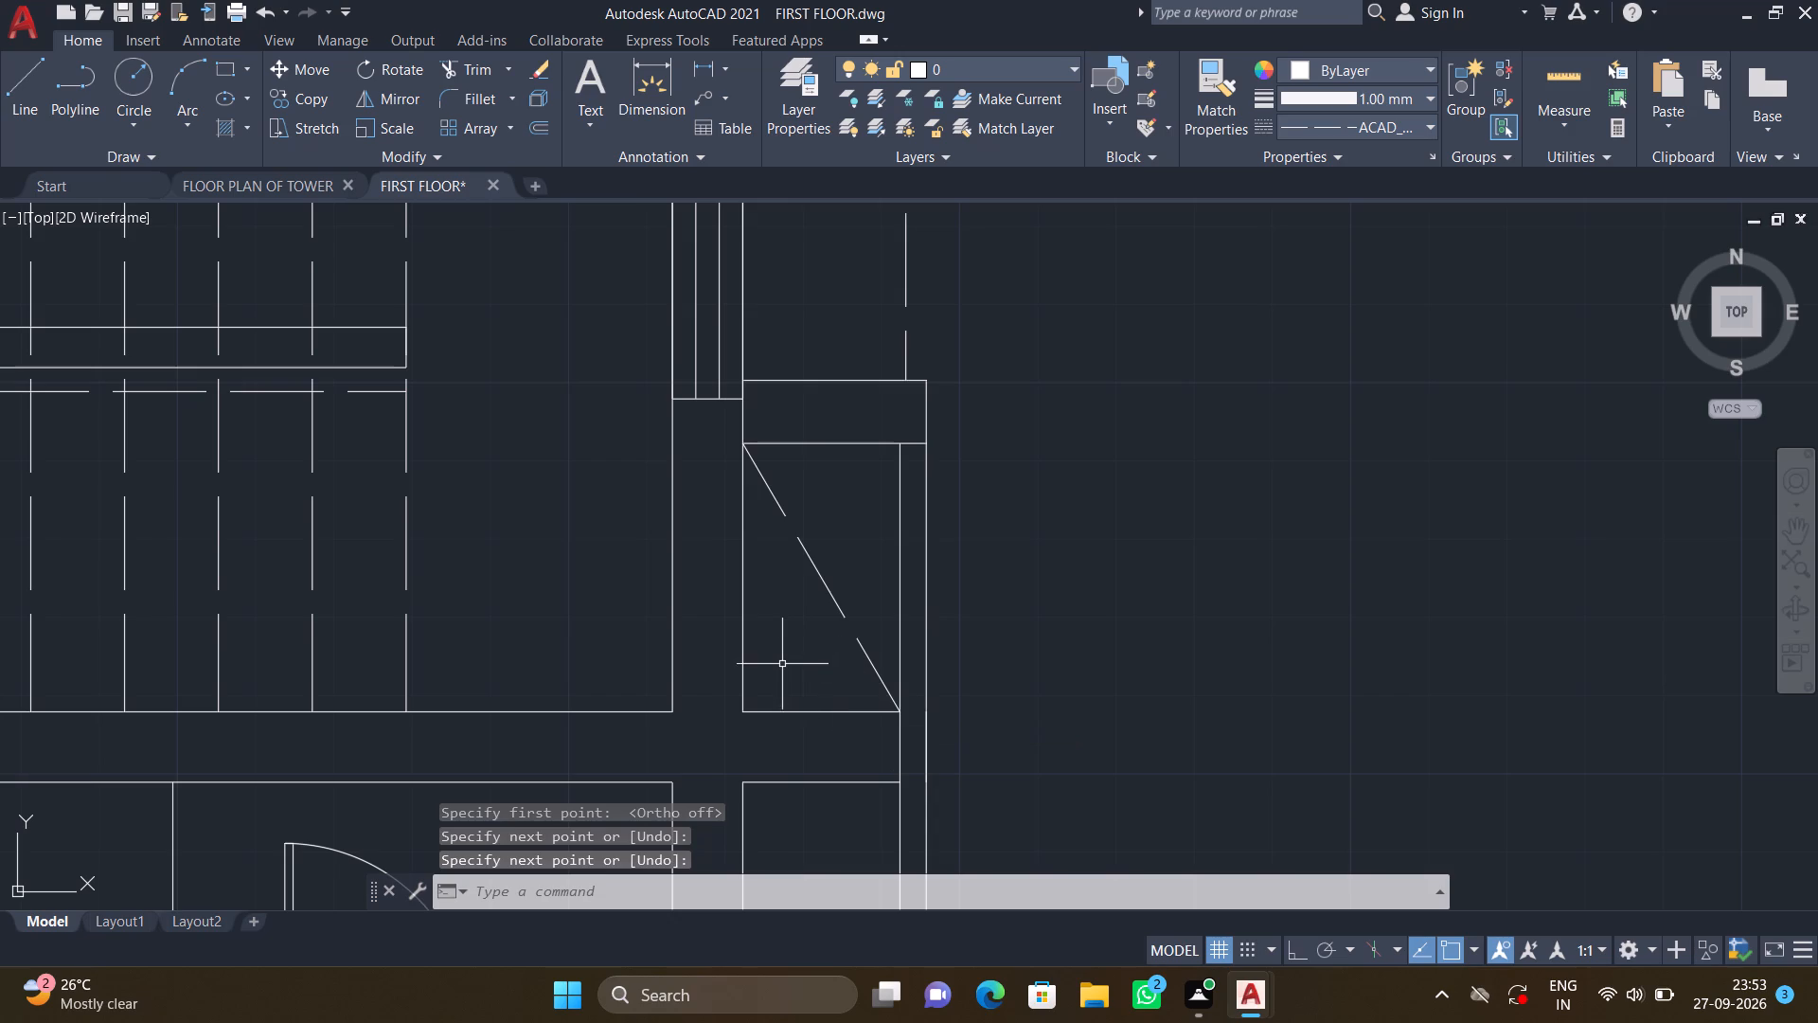
pyautogui.press('space')
pyautogui.moveTo(747, 711); pyautogui.dragTo(749, 702)
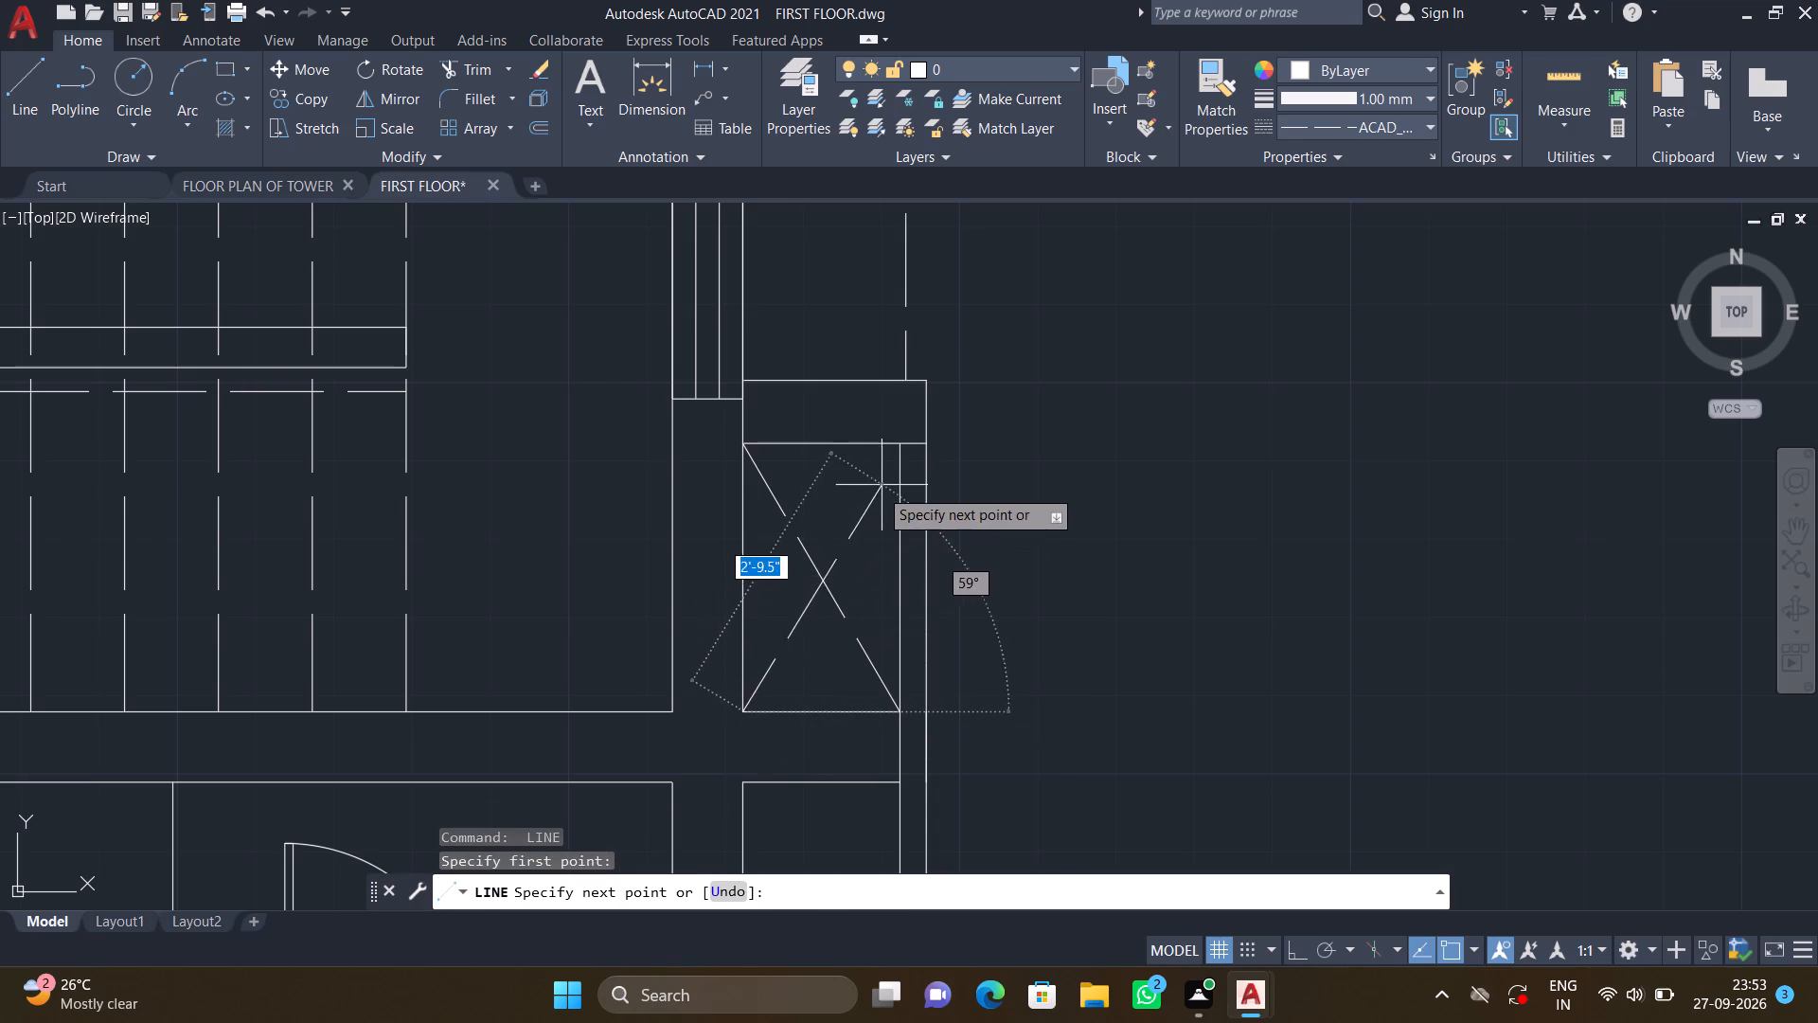
pyautogui.click(898, 440)
pyautogui.press('Return')
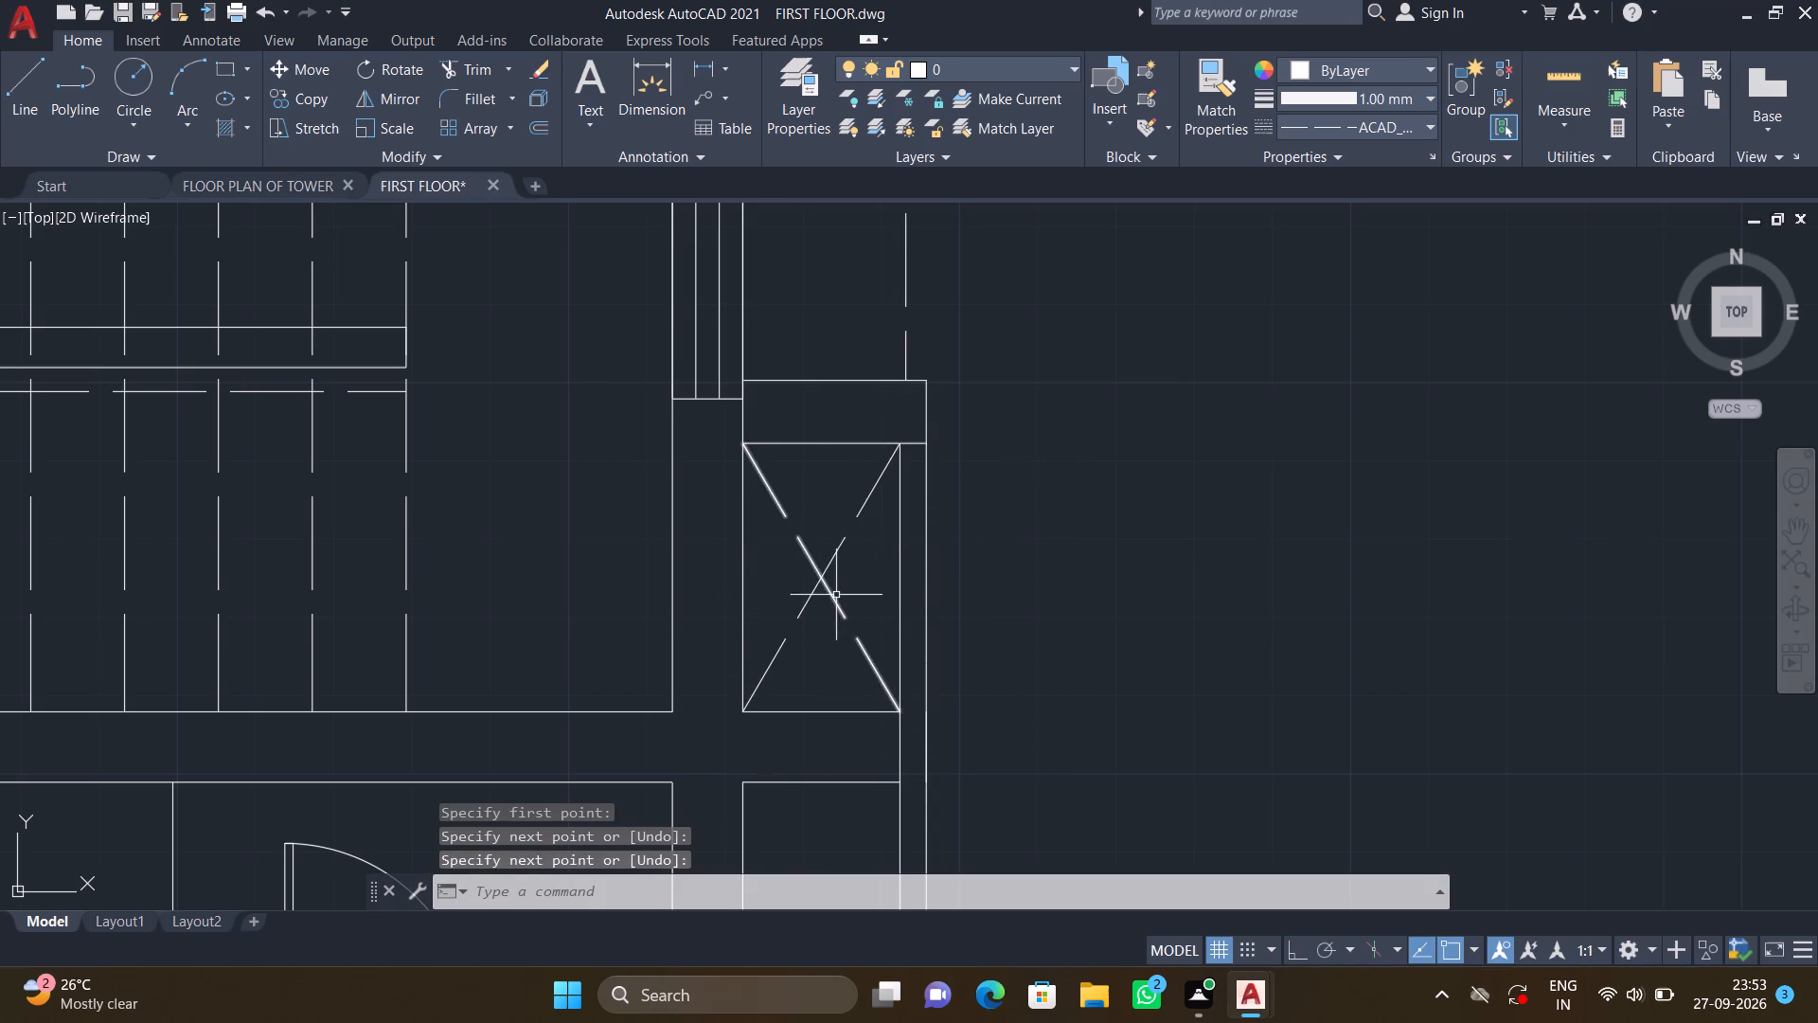
# Draw two crossing dashed diagonals corner to corner in the lower shaft box outside the bathroom's east wall.
pyautogui.moveTo(749, 686); pyautogui.dragTo(733, 555, button='middle')
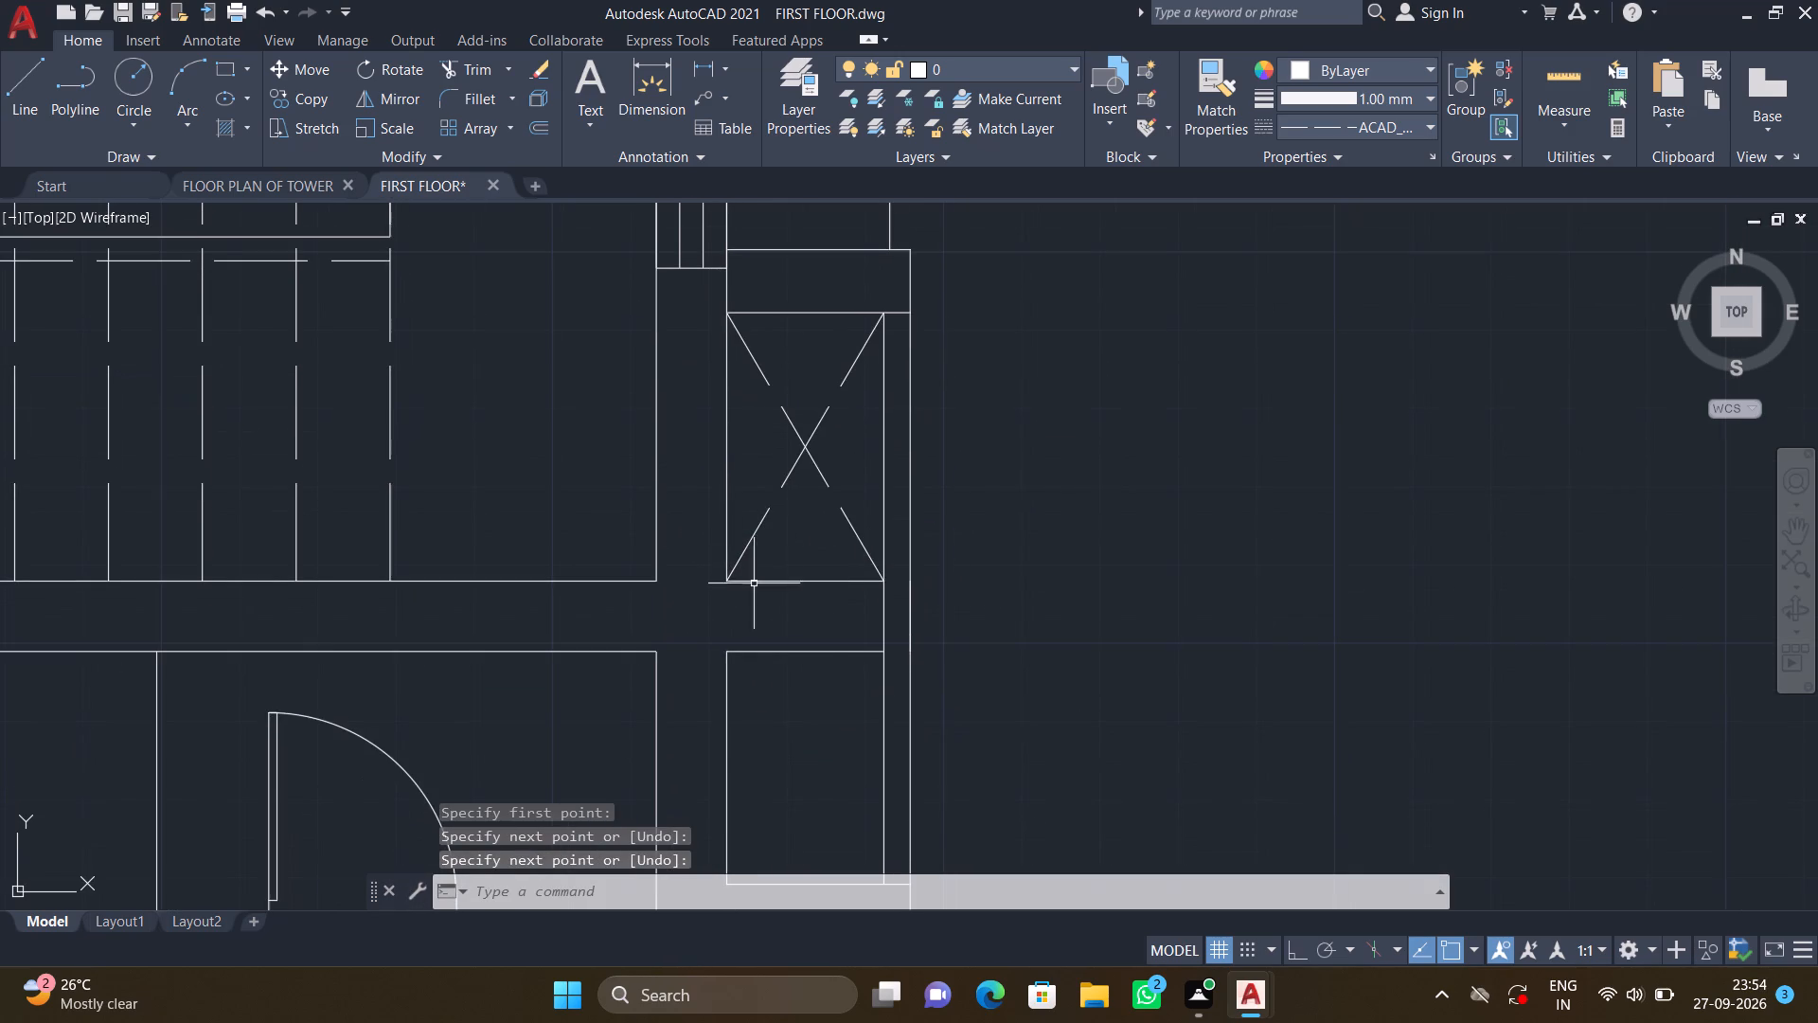
pyautogui.moveTo(784, 675); pyautogui.dragTo(757, 514, button='middle')
pyautogui.press('space')
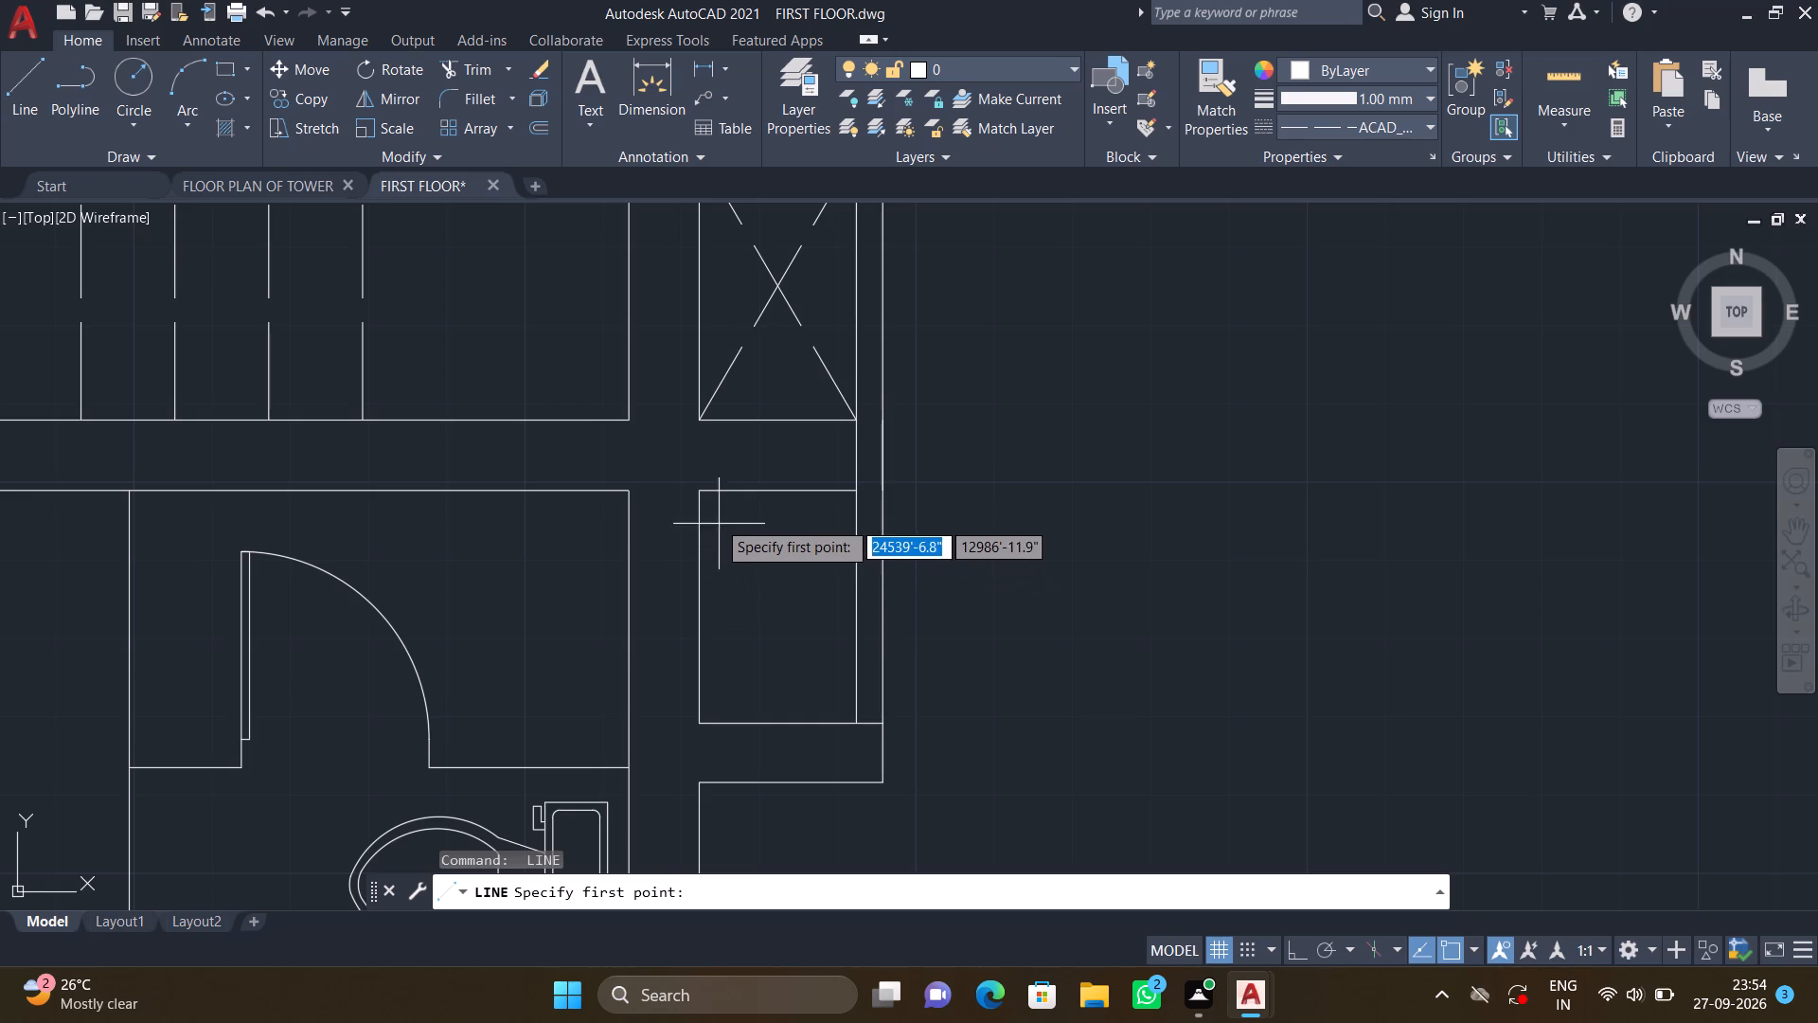
pyautogui.click(704, 493)
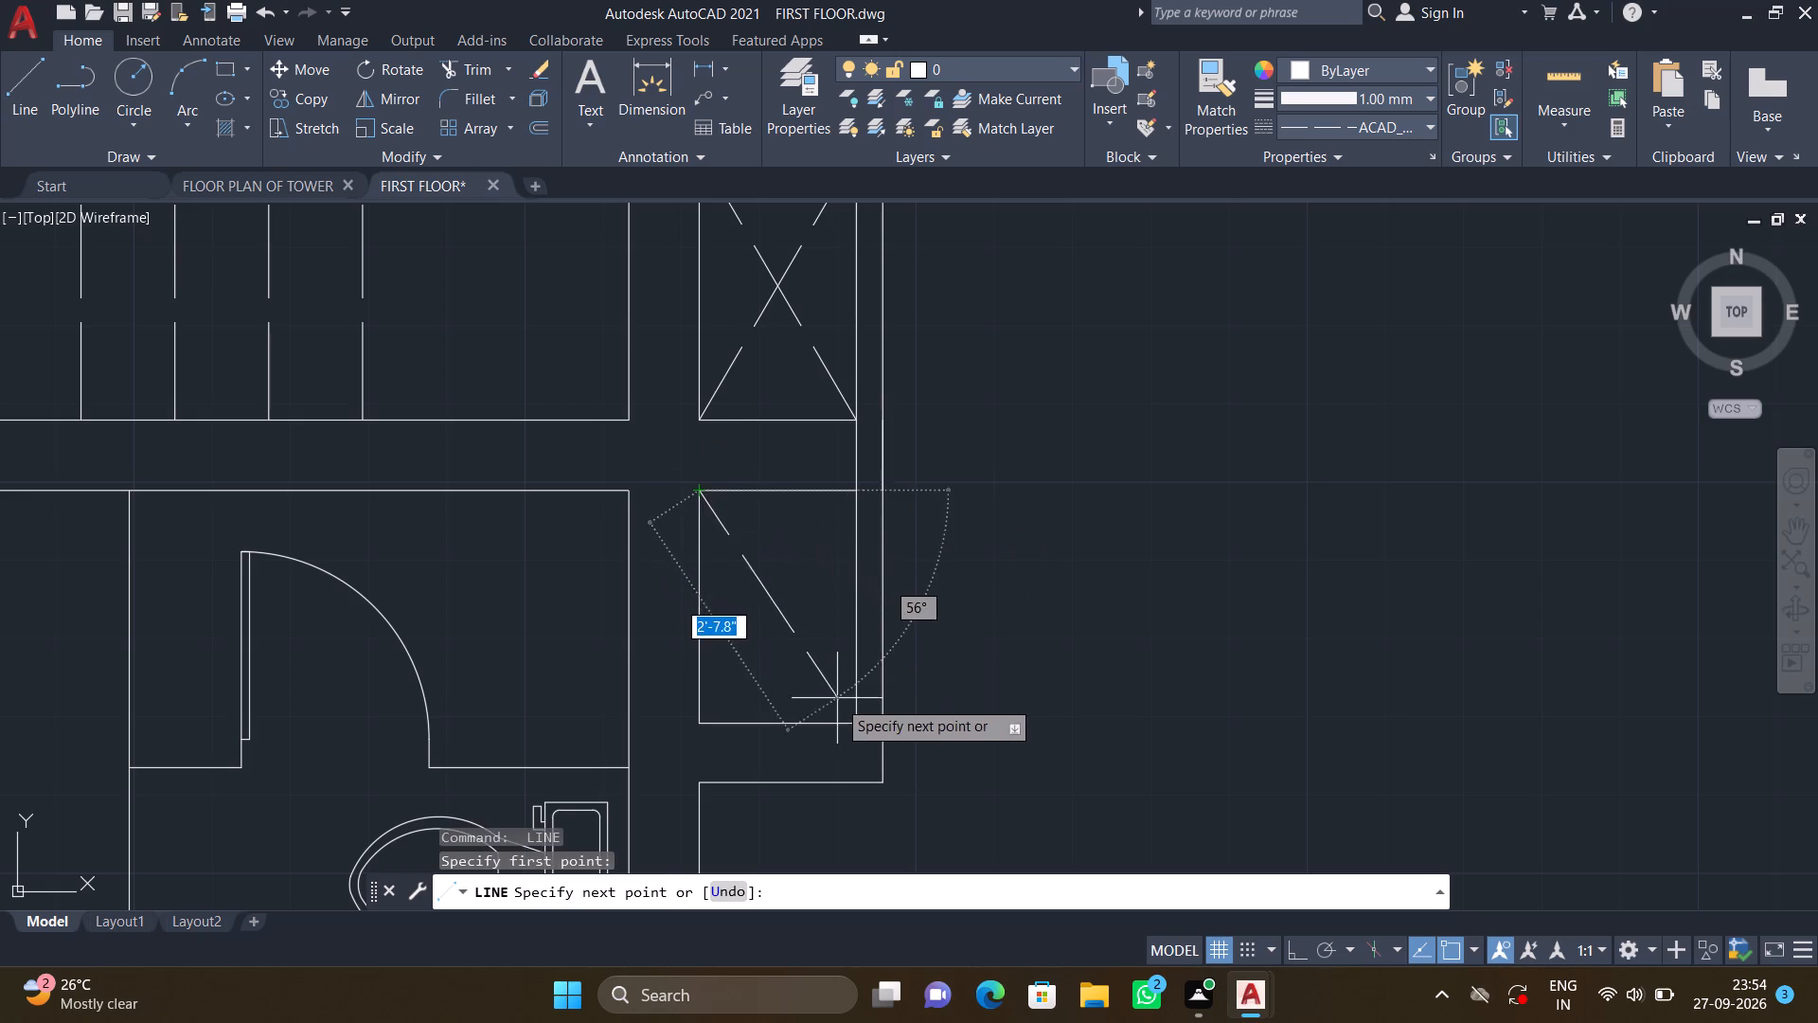
pyautogui.click(852, 728)
pyautogui.press('Return')
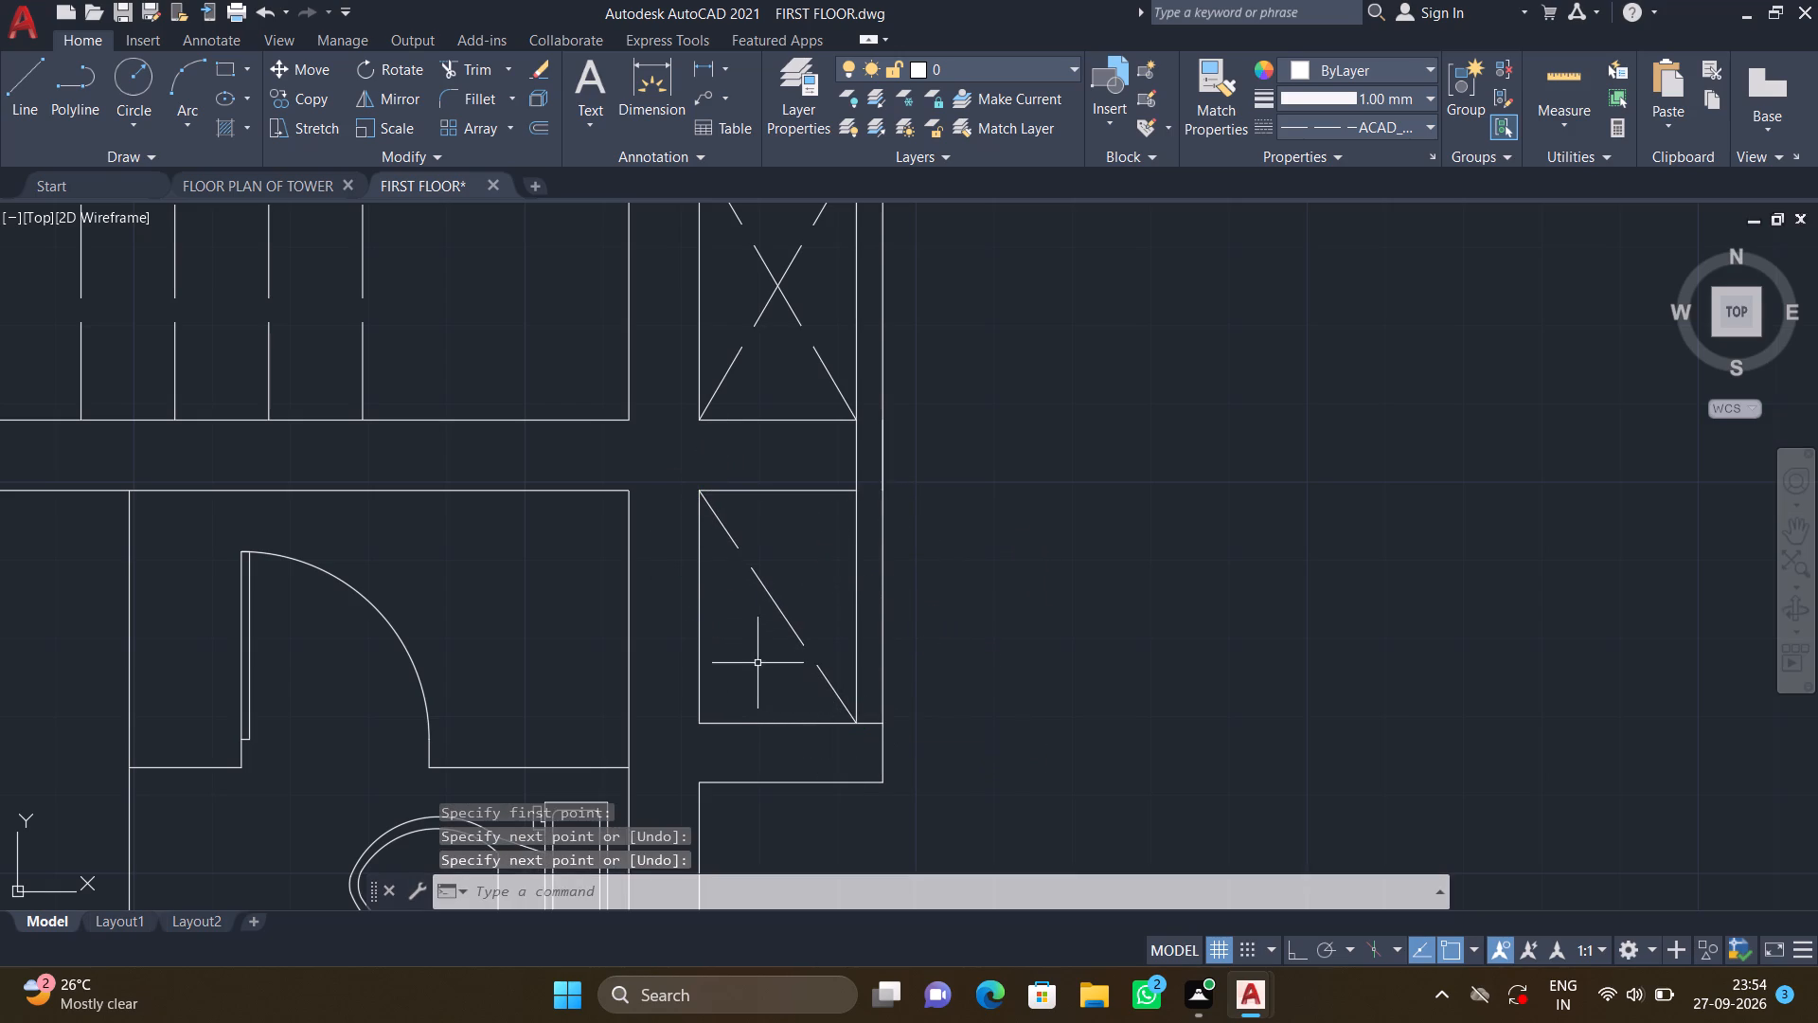
pyautogui.press('space')
pyautogui.click(700, 727)
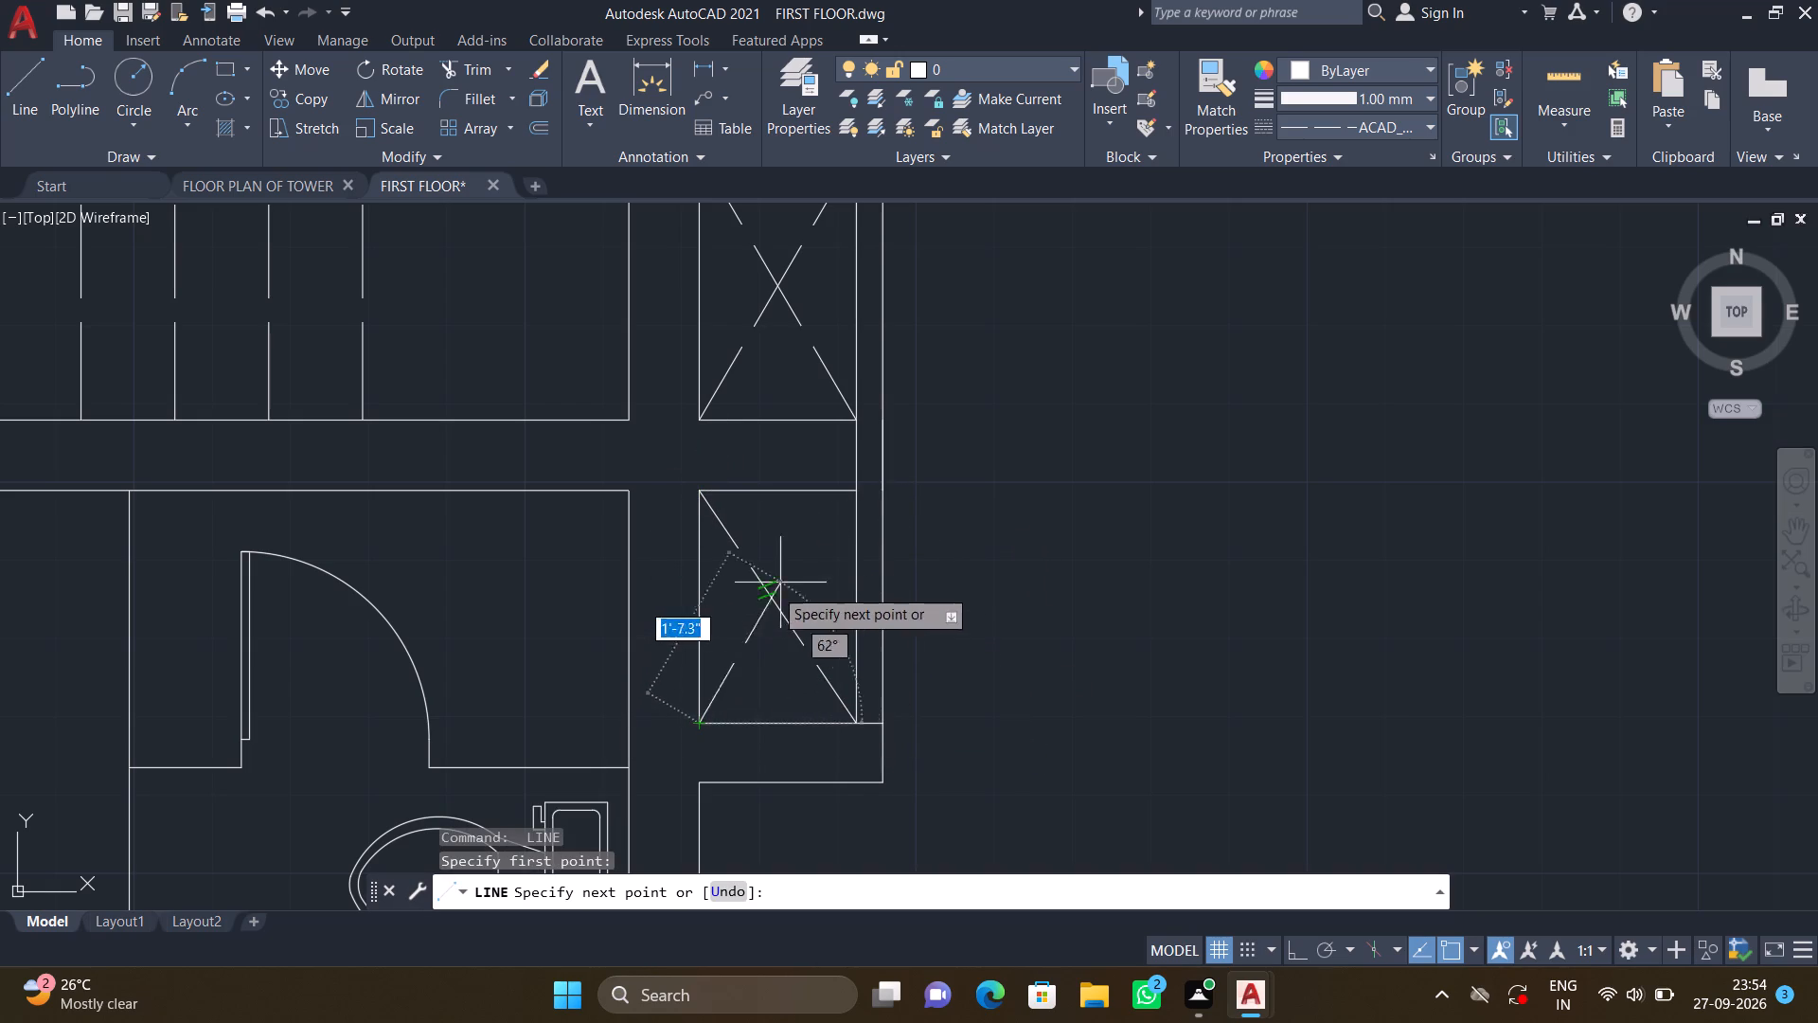
pyautogui.click(855, 491)
pyautogui.press('Return')
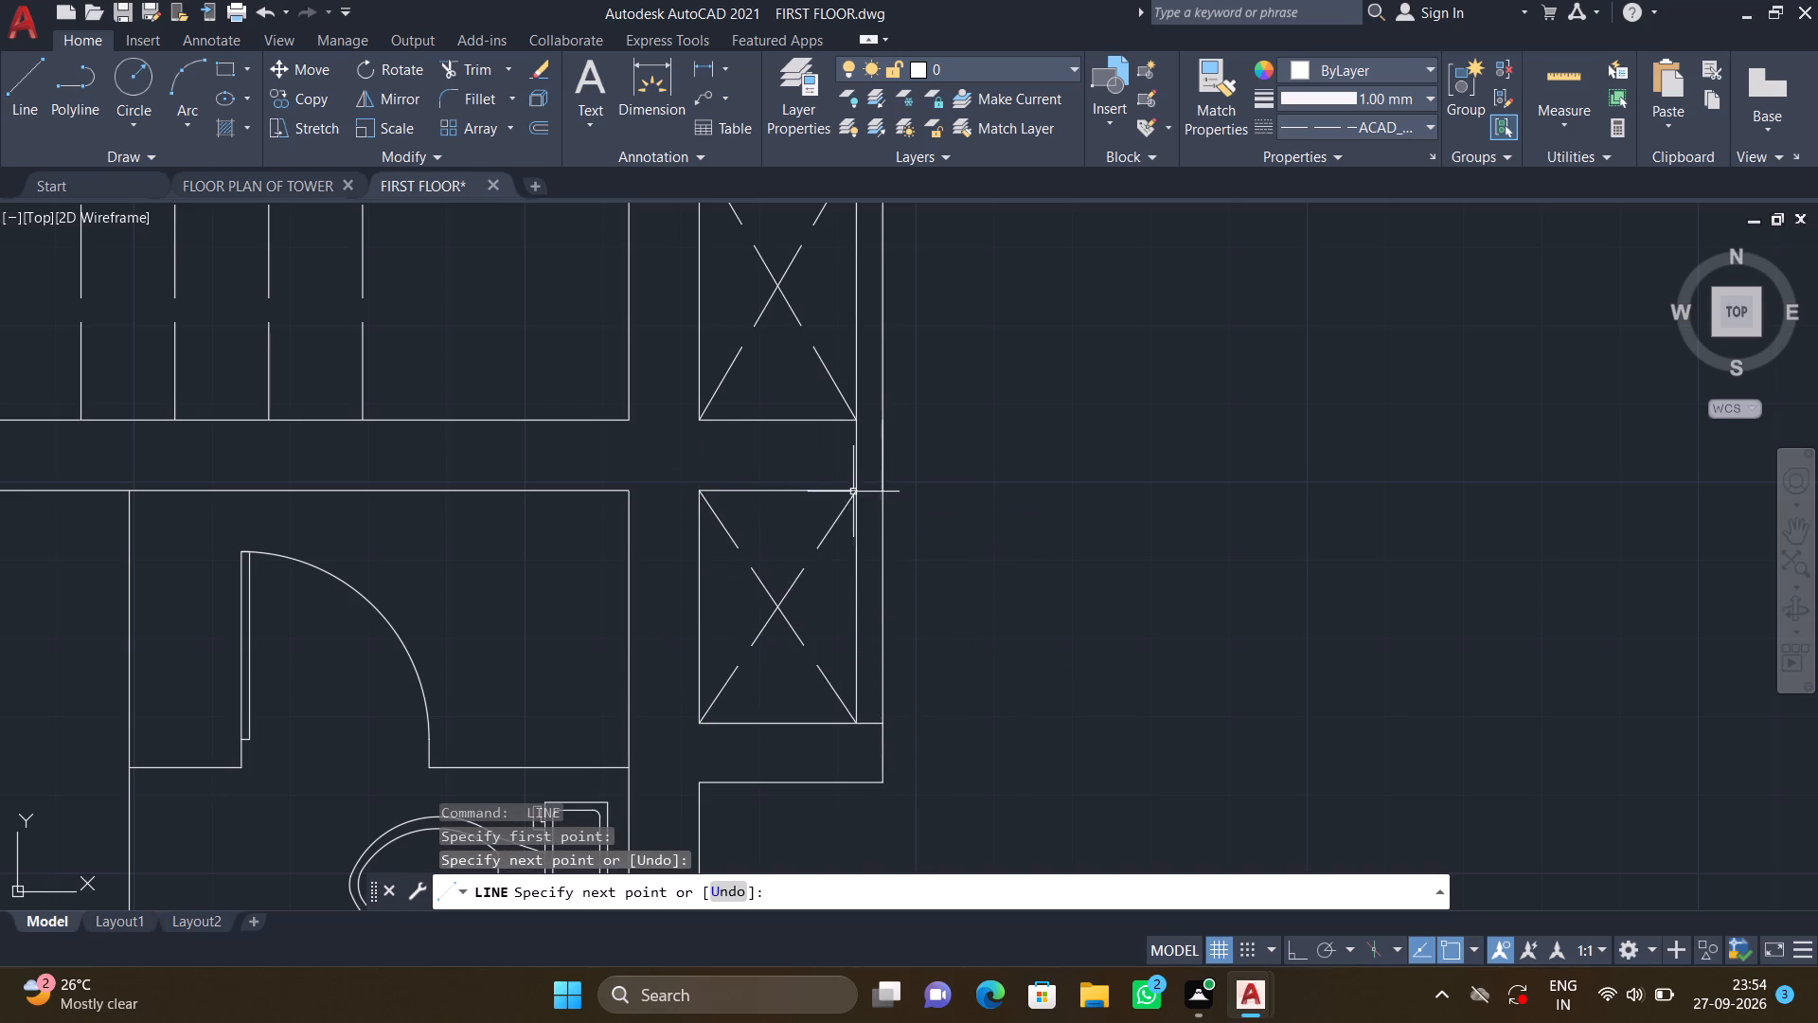
# Add the multiline text label "DINING (BELOW)" inside the large crossed void above the sofa, and keep the text changes.
pyautogui.scroll(-3, 697, 514)
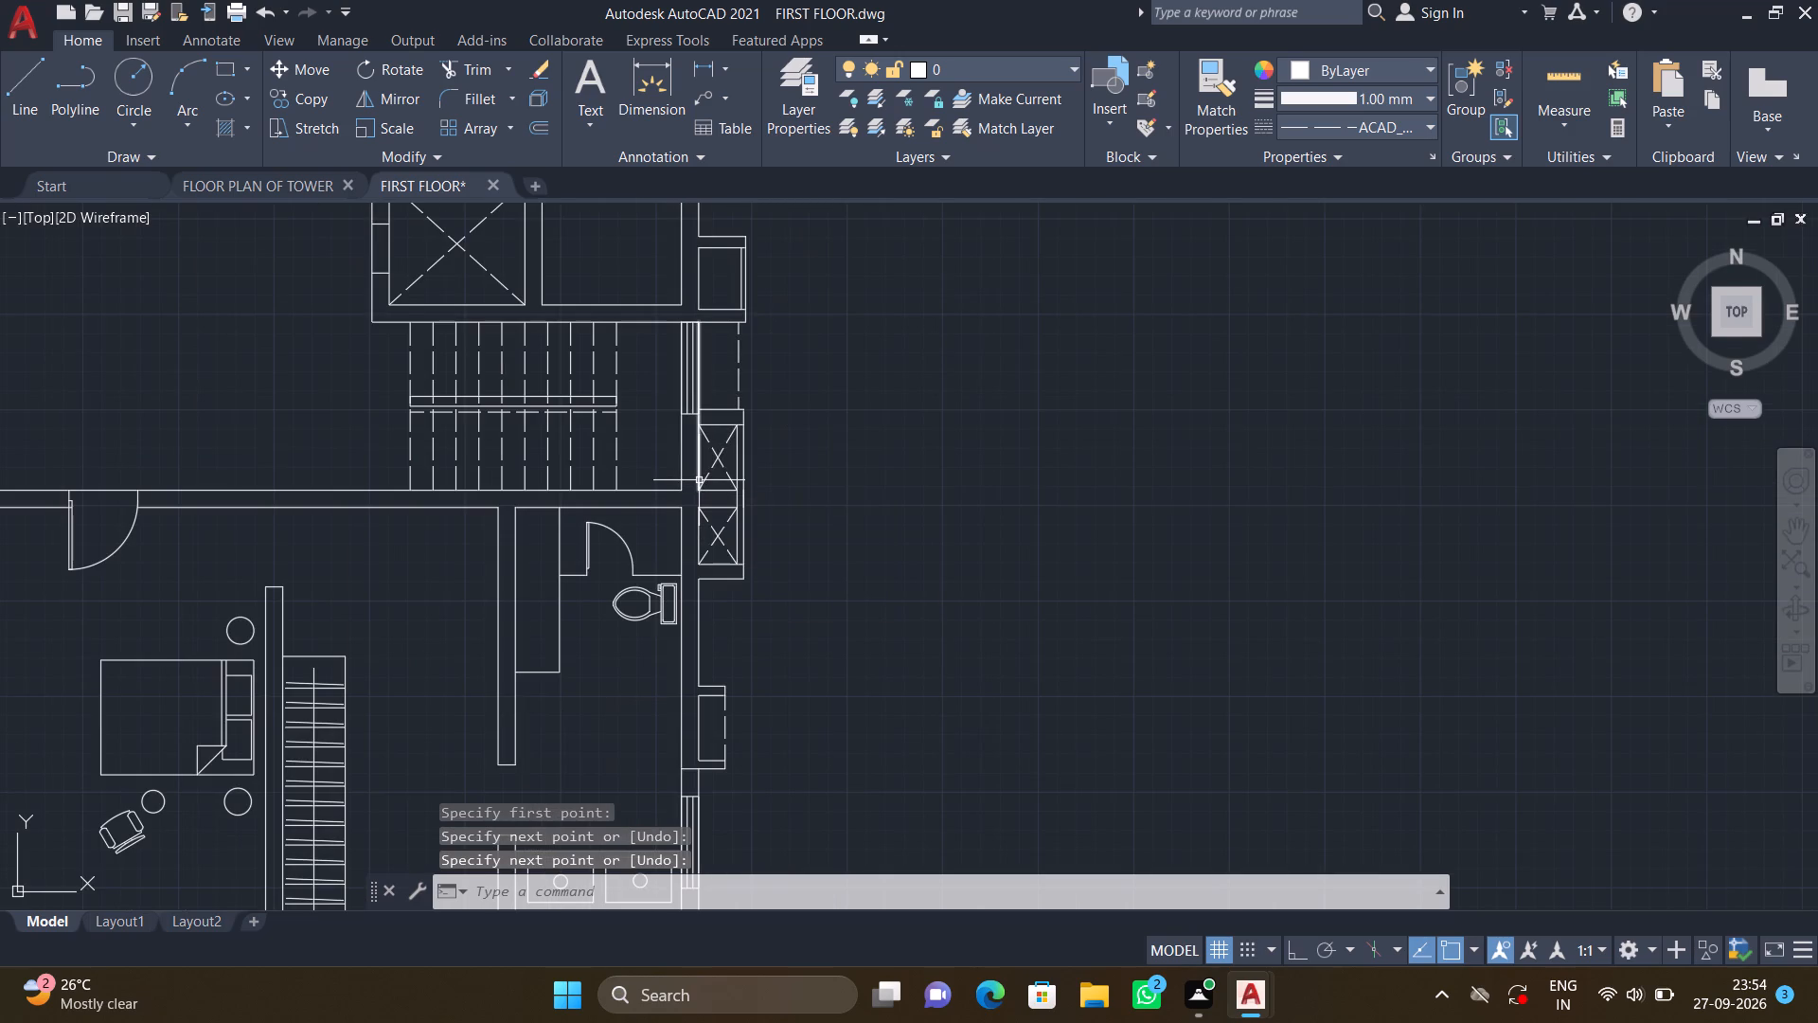
pyautogui.scroll(-1, 736, 382)
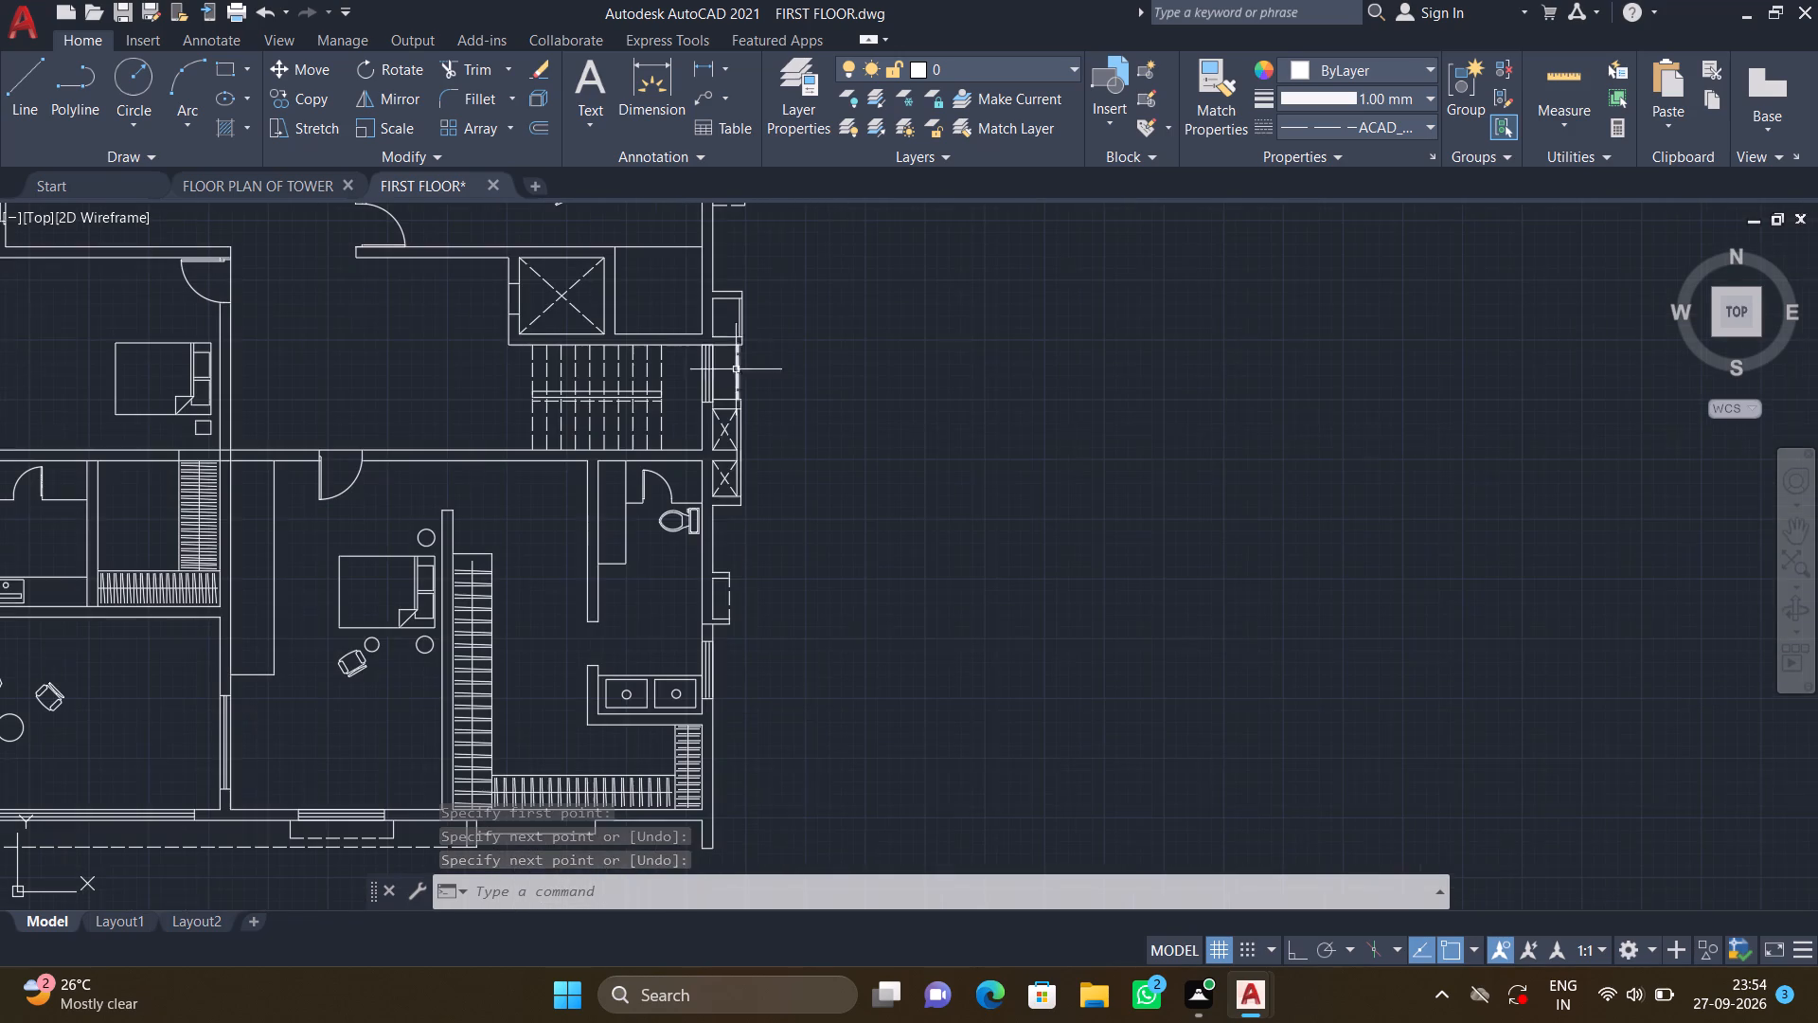
pyautogui.scroll(-1, 753, 328)
pyautogui.moveTo(749, 316); pyautogui.dragTo(747, 500, button='middle')
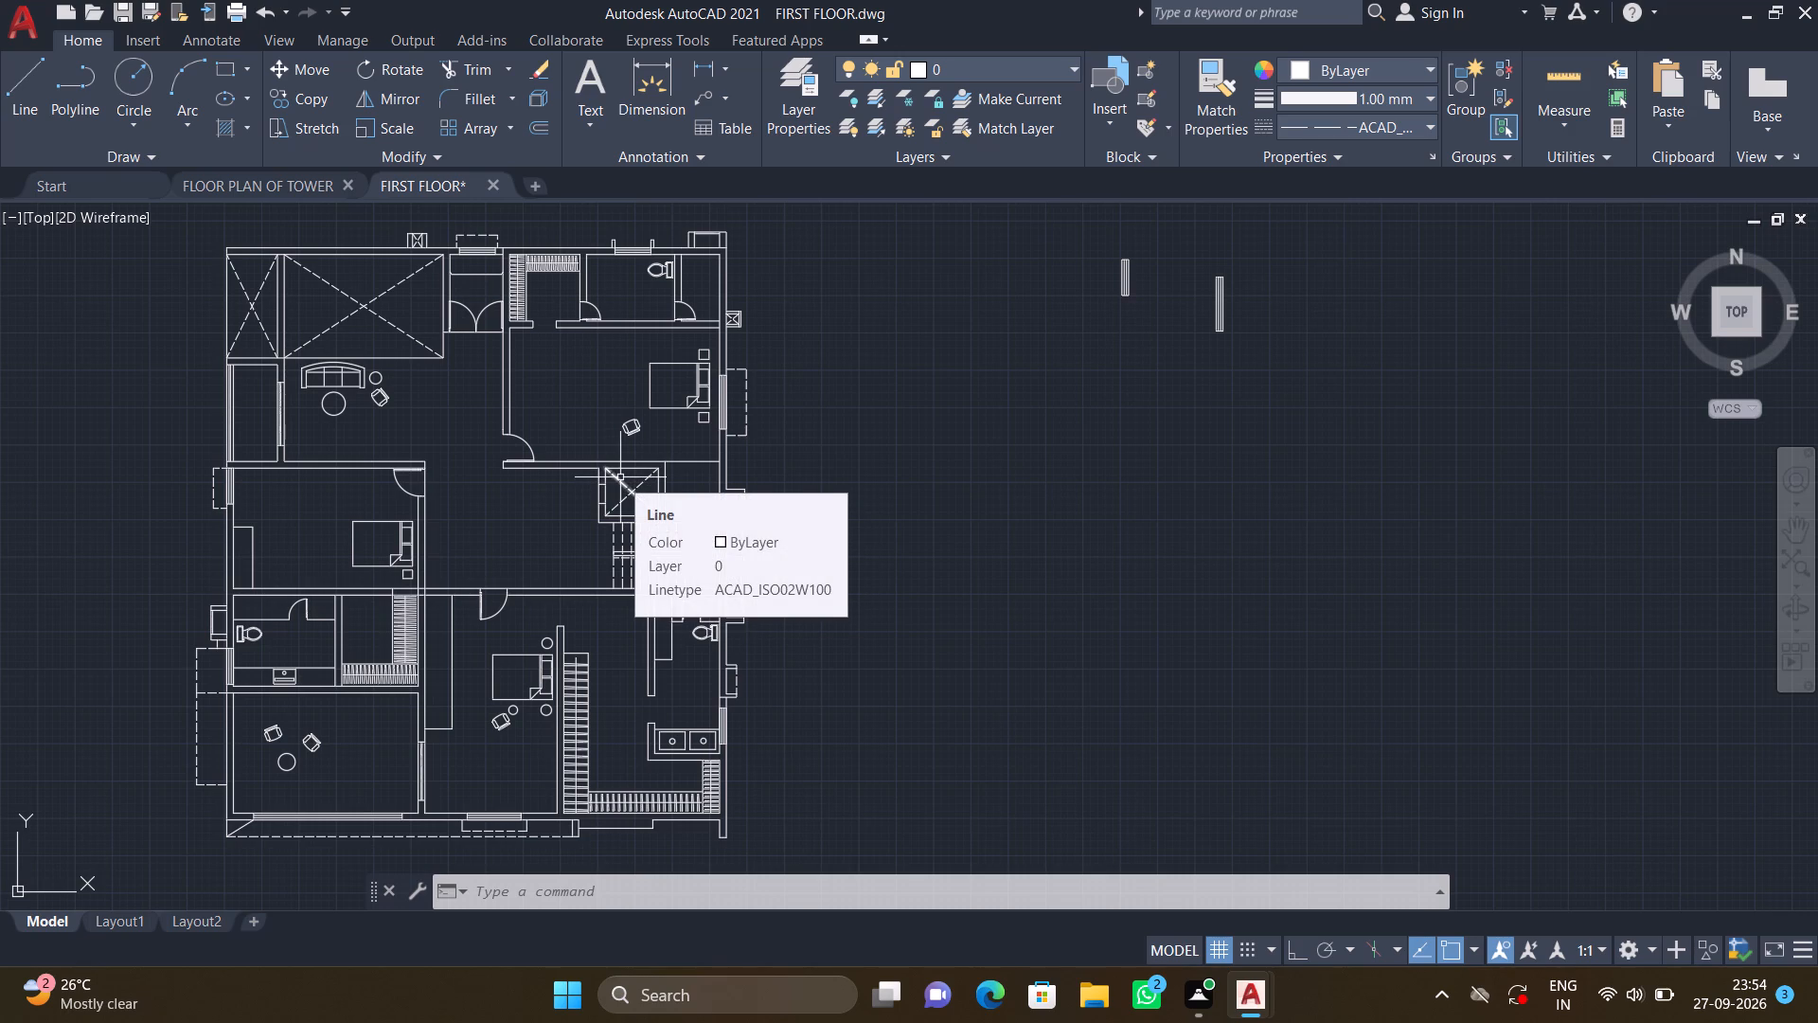
pyautogui.moveTo(508, 514); pyautogui.dragTo(750, 498, button='middle')
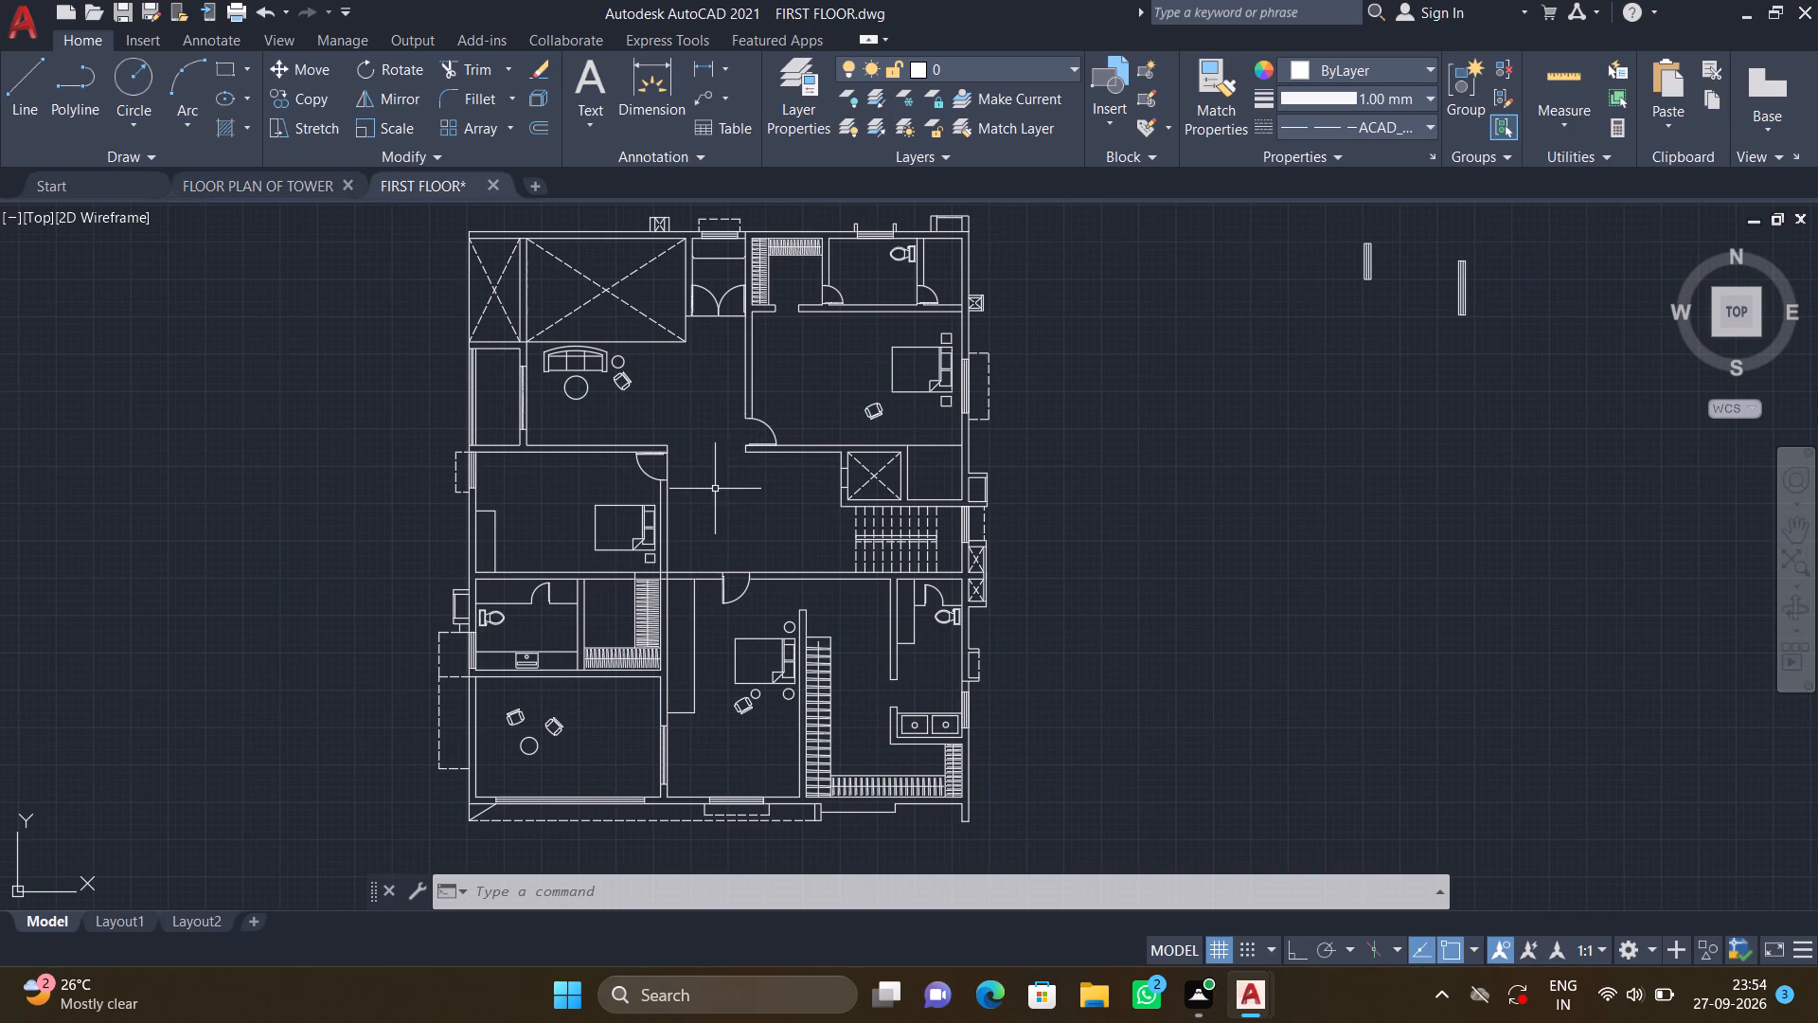
pyautogui.scroll(-1, 710, 489)
pyautogui.moveTo(714, 490); pyautogui.dragTo(801, 566, button='middle')
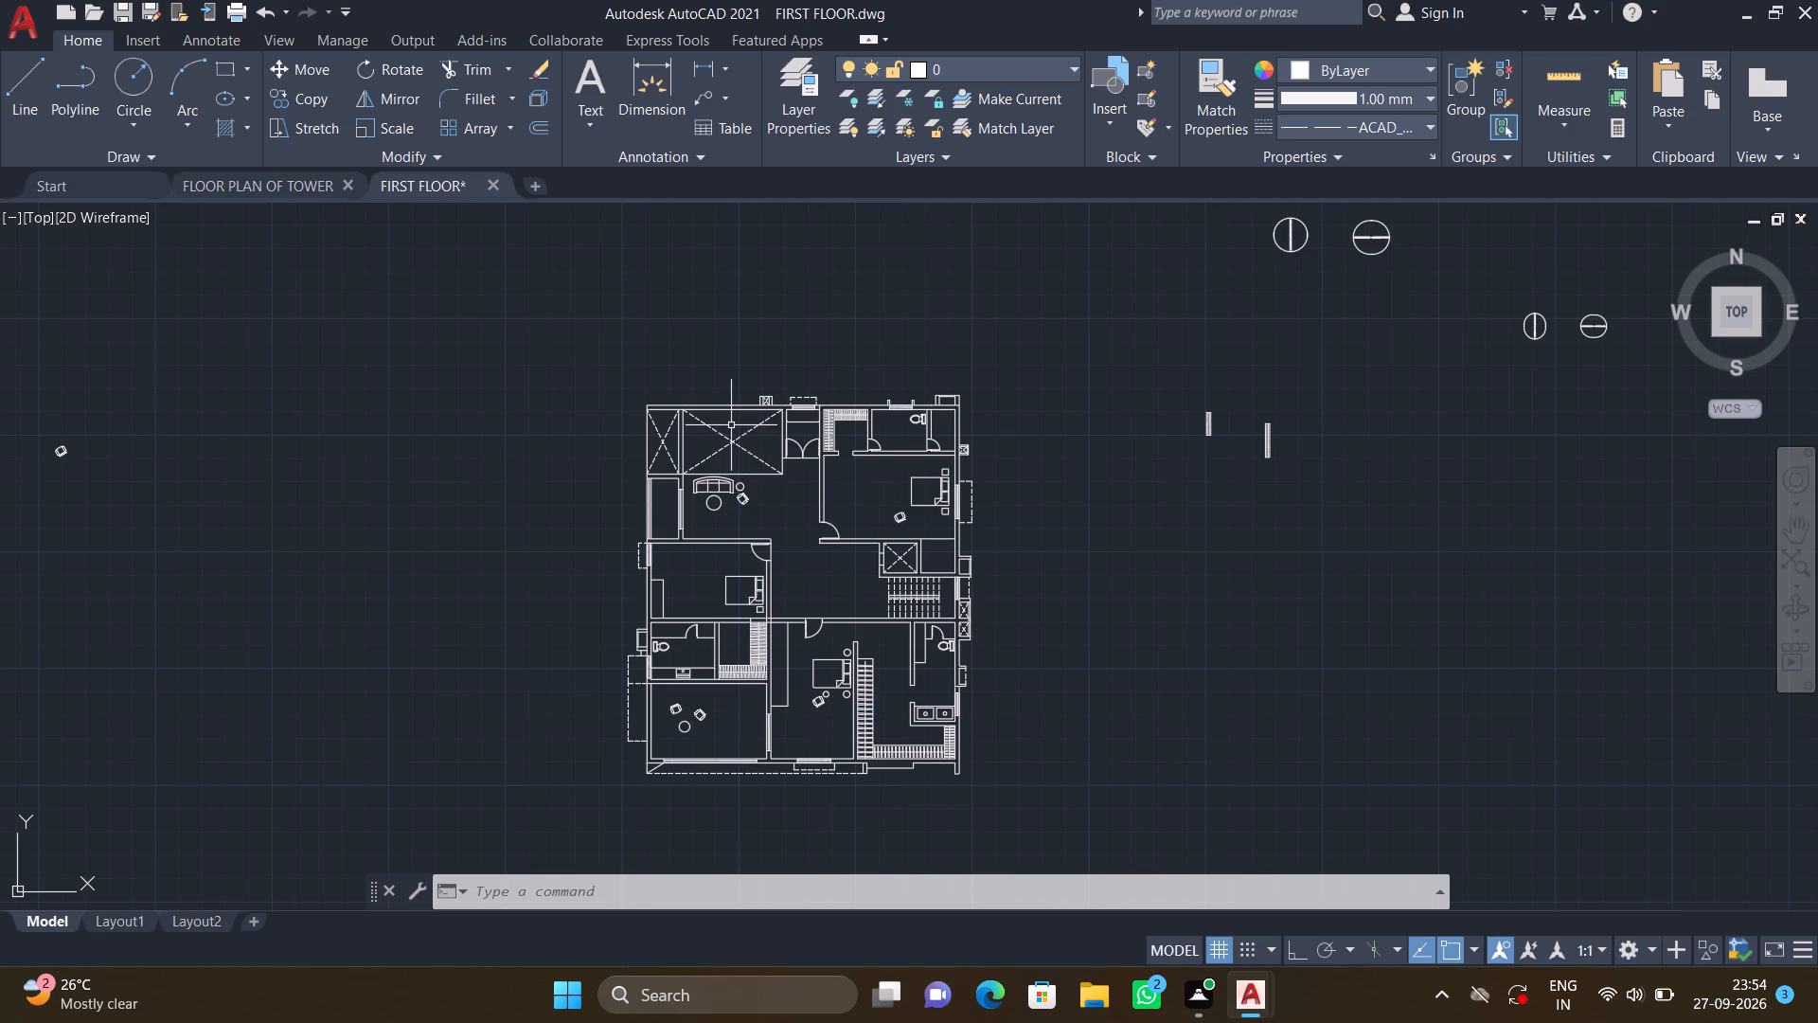
pyautogui.scroll(4, 693, 462)
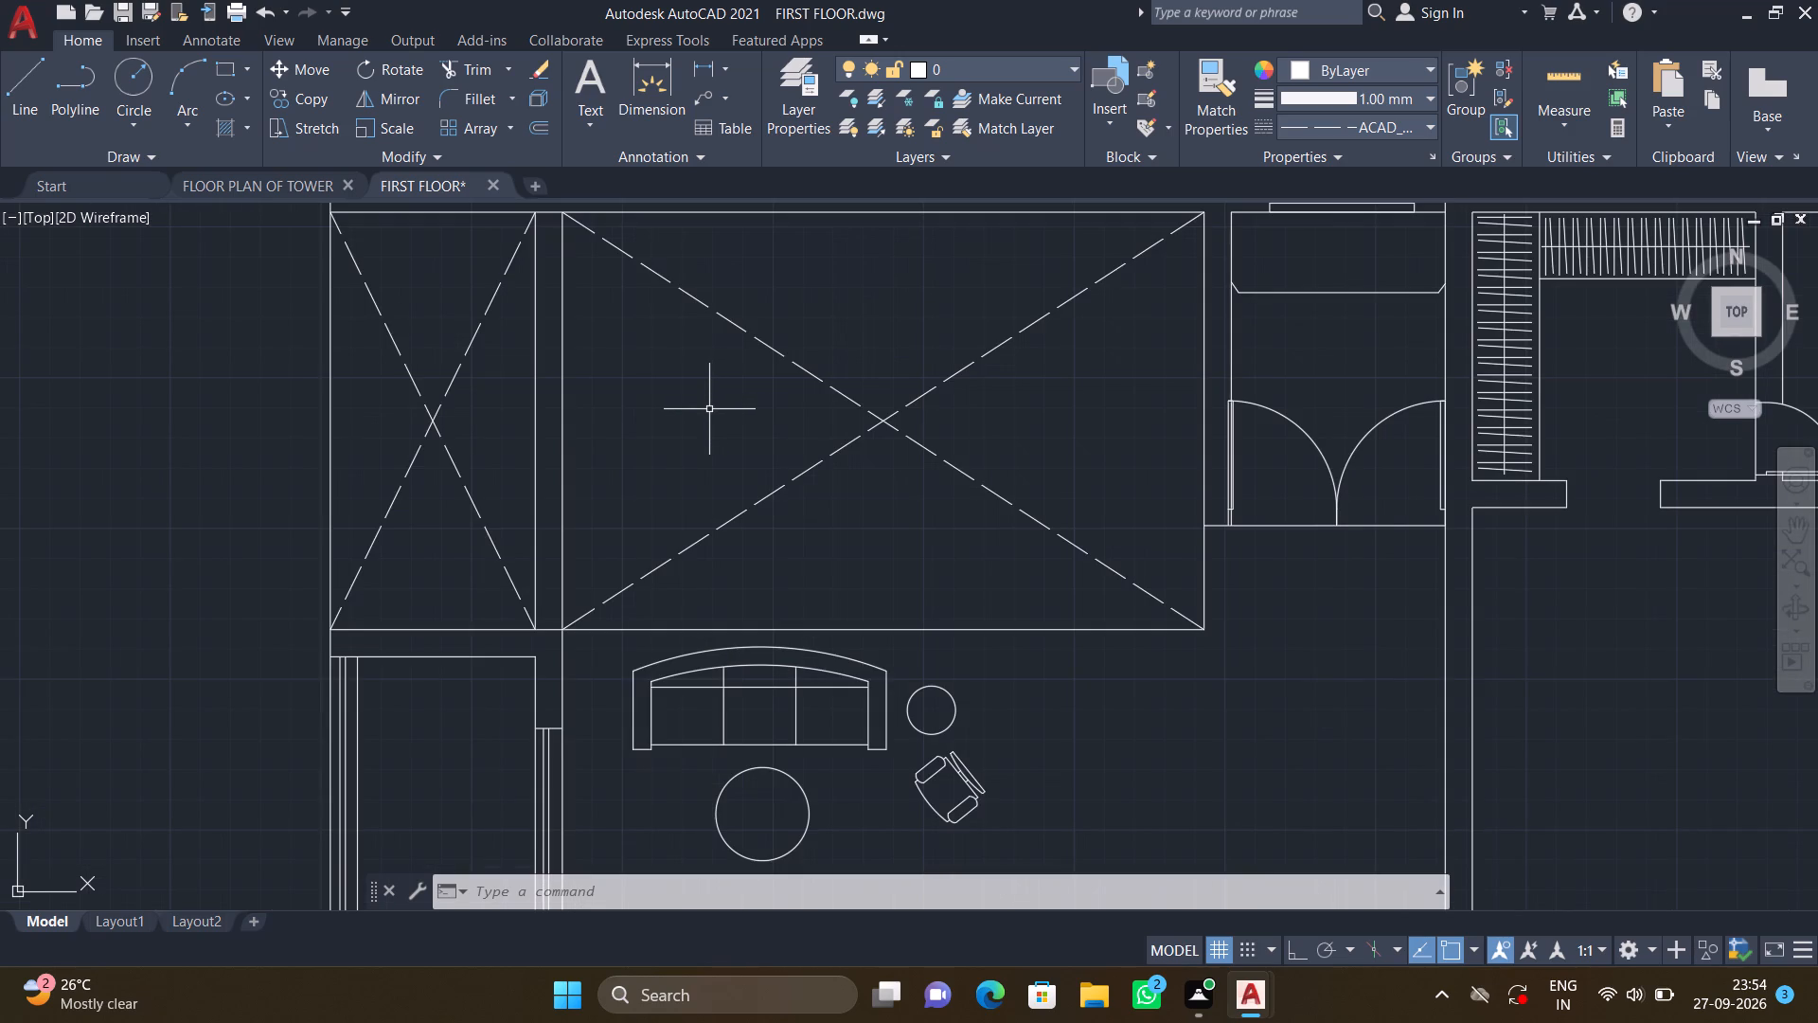
pyautogui.write('mt')
pyautogui.press('Return')
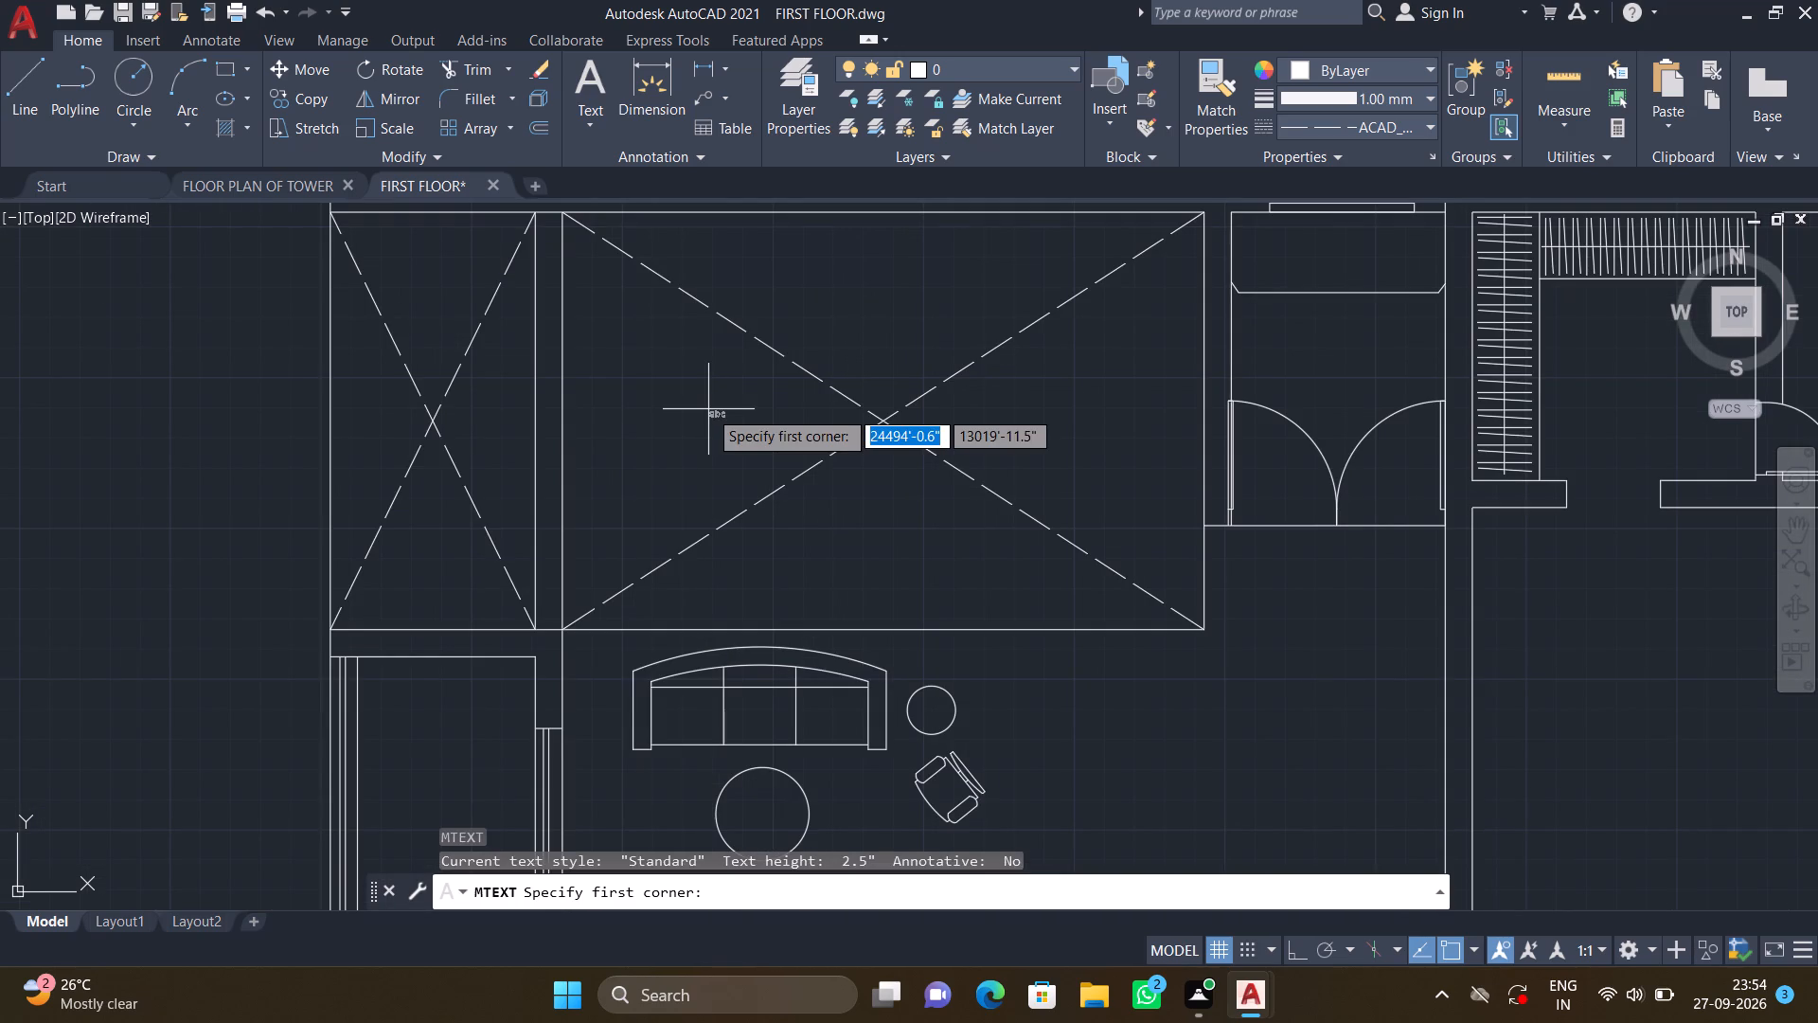
pyautogui.click(704, 372)
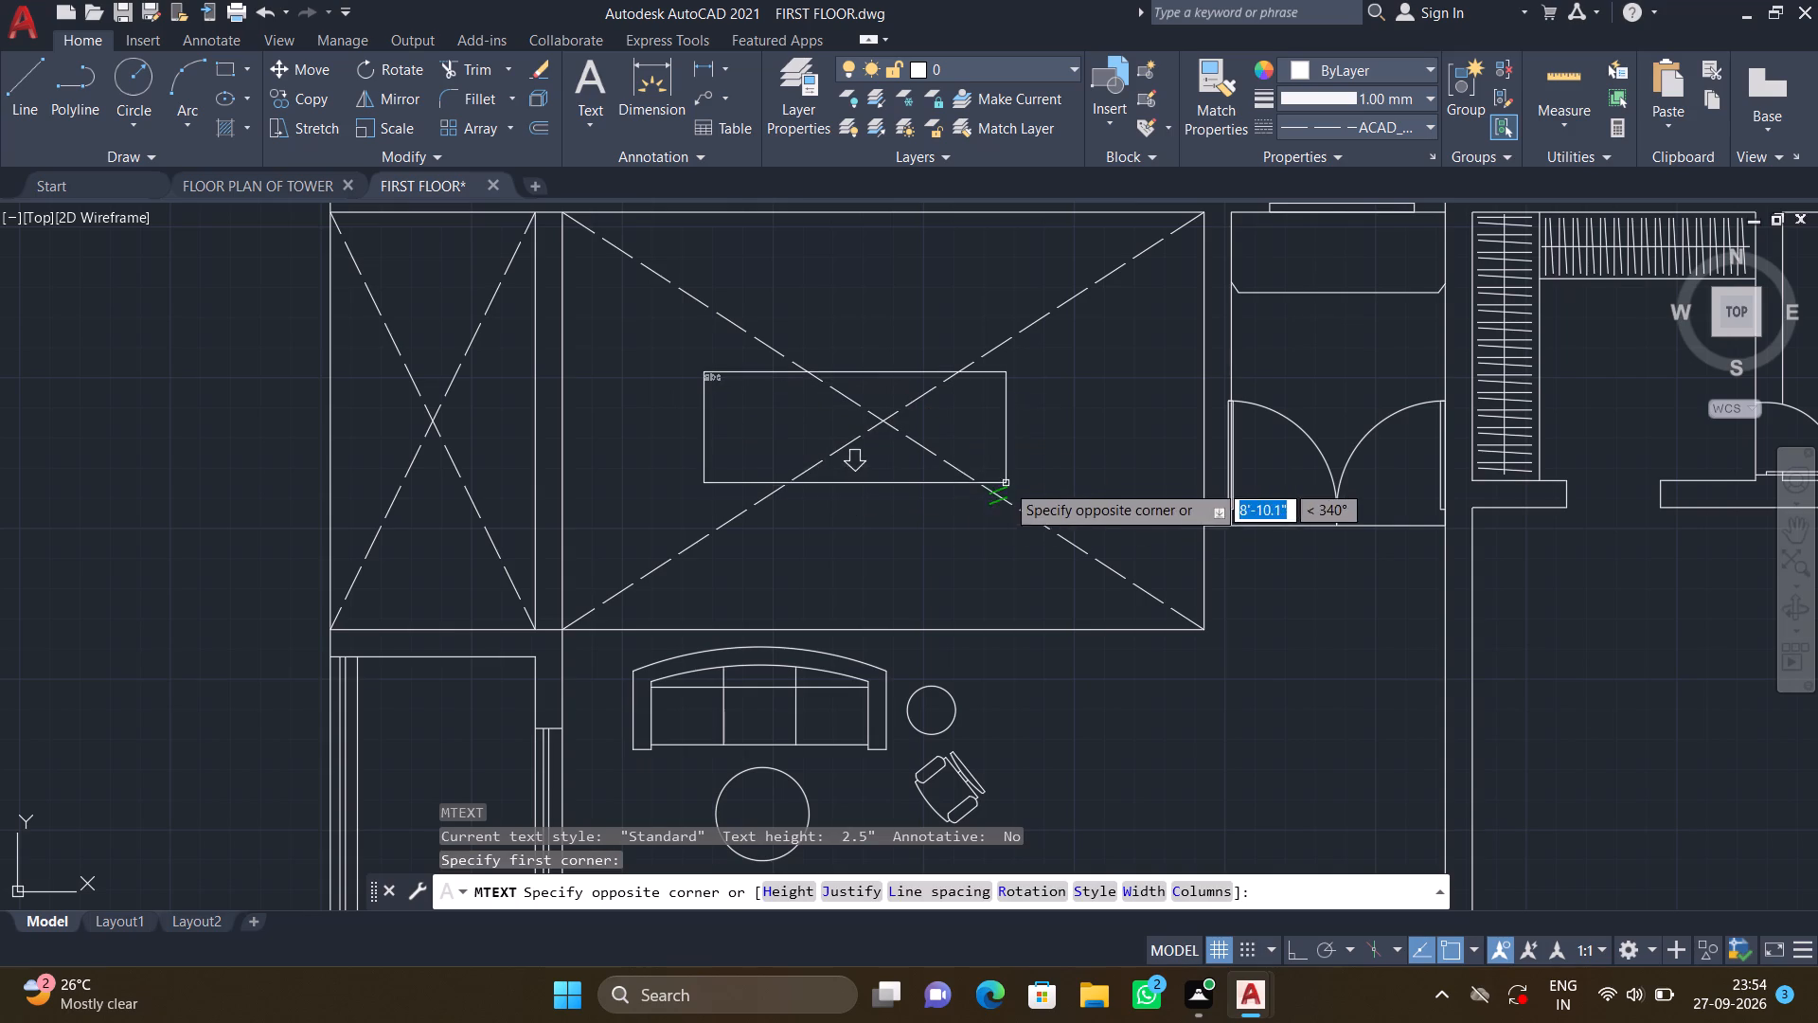
pyautogui.click(1043, 460)
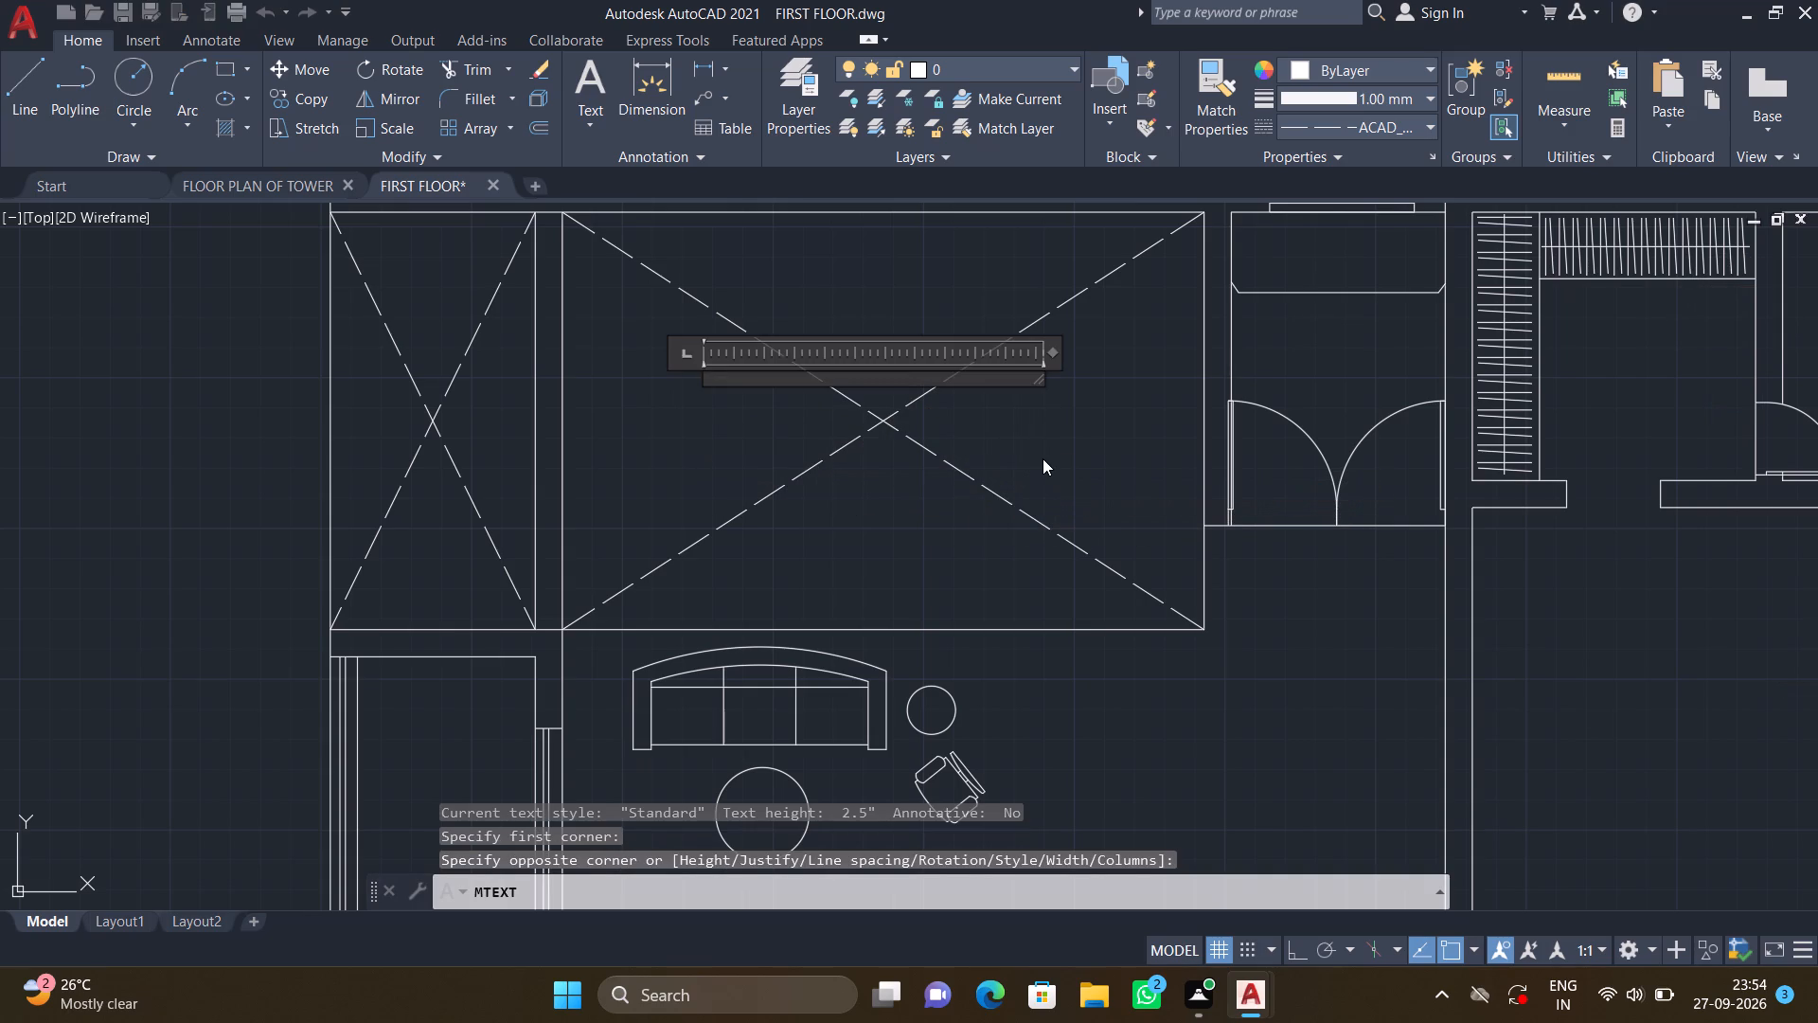
pyautogui.write('dini')
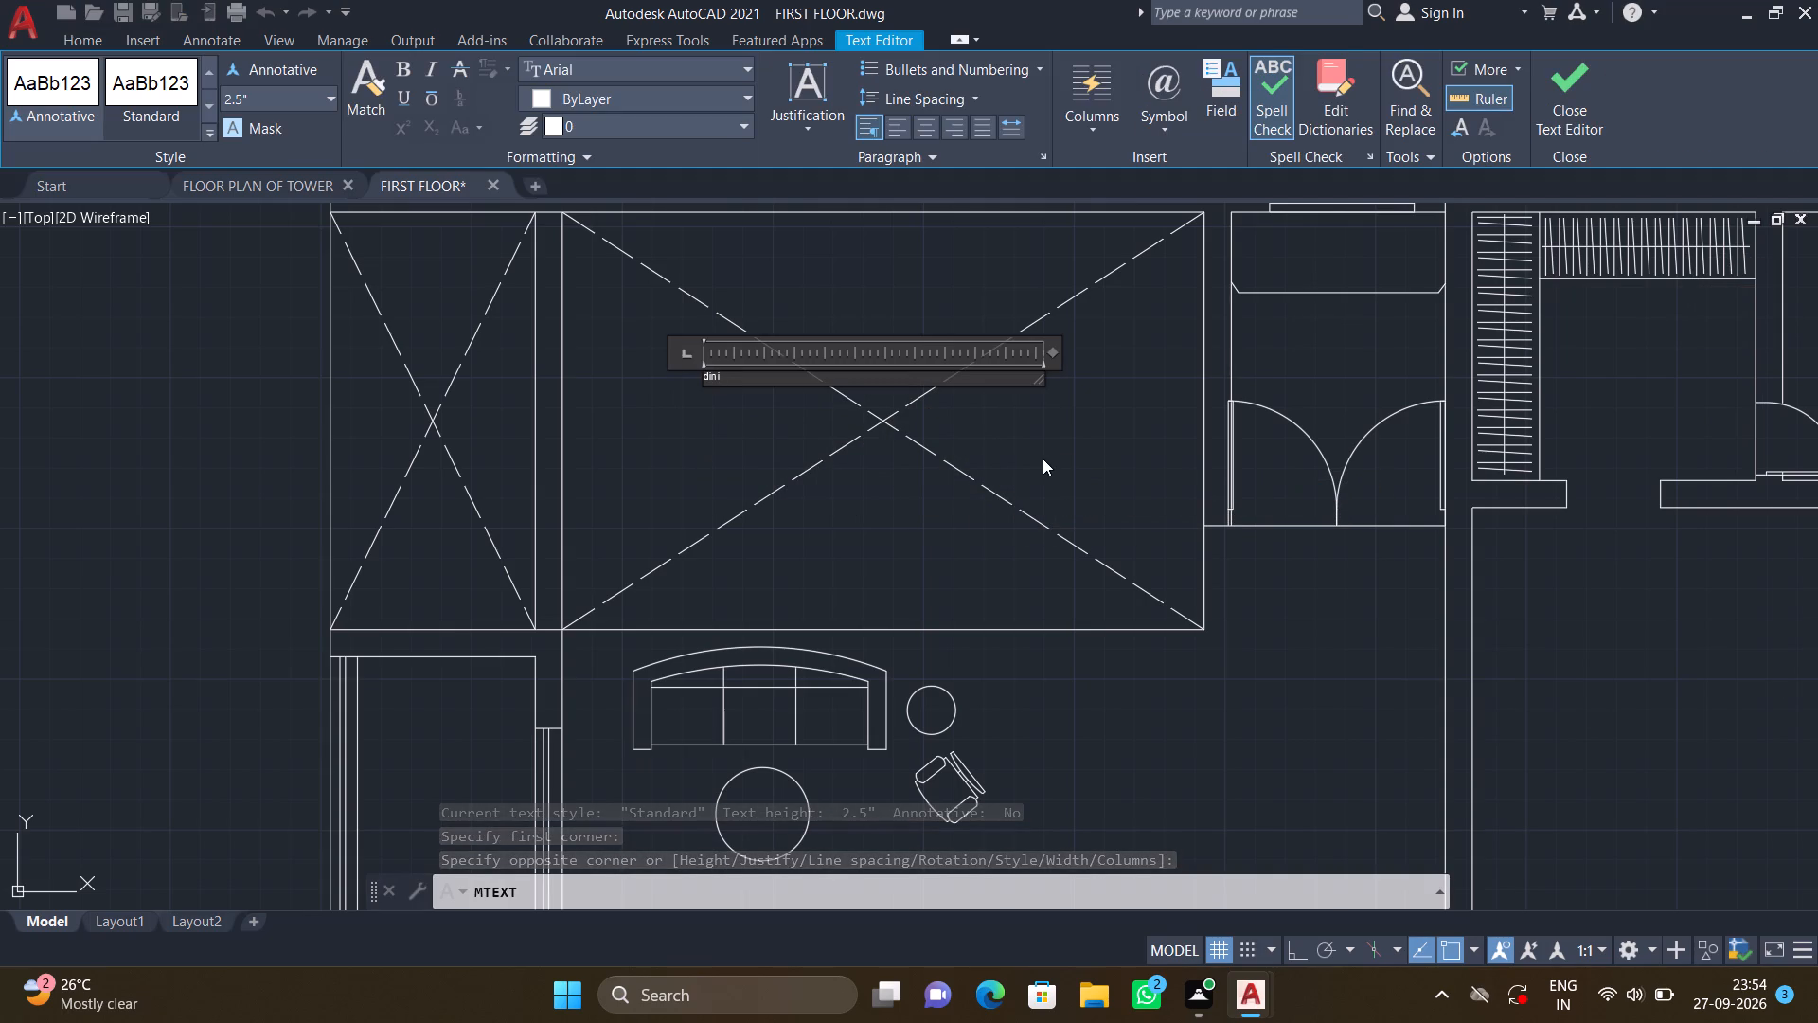
pyautogui.press('BackSpace')
pyautogui.press('BackSpace')
pyautogui.press('BackSpace')
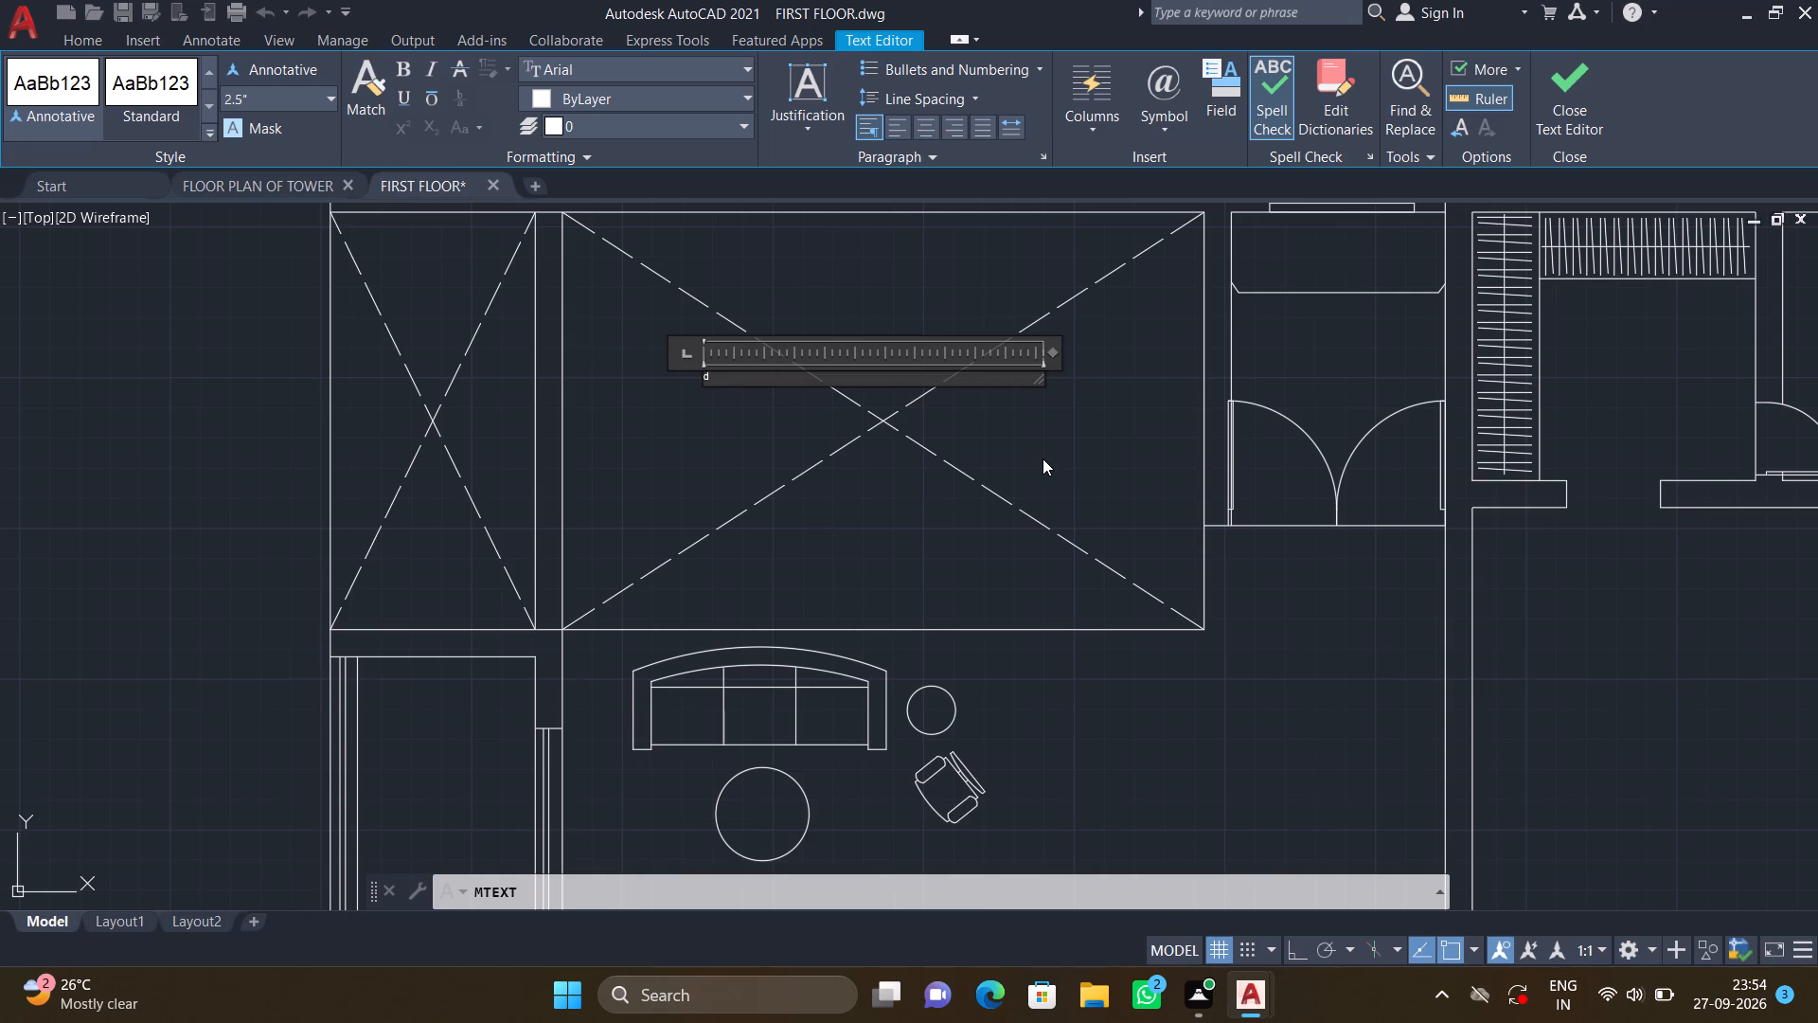
pyautogui.press('BackSpace')
pyautogui.press('d')
pyautogui.write('INI')
pyautogui.write('NG')
pyautogui.press('space')
pyautogui.press('space')
pyautogui.press('space')
pyautogui.hotkey('shift', '(')
pyautogui.write('BELOW')
pyautogui.hotkey('shift', ')')
pyautogui.press('Return')
pyautogui.press('Escape')
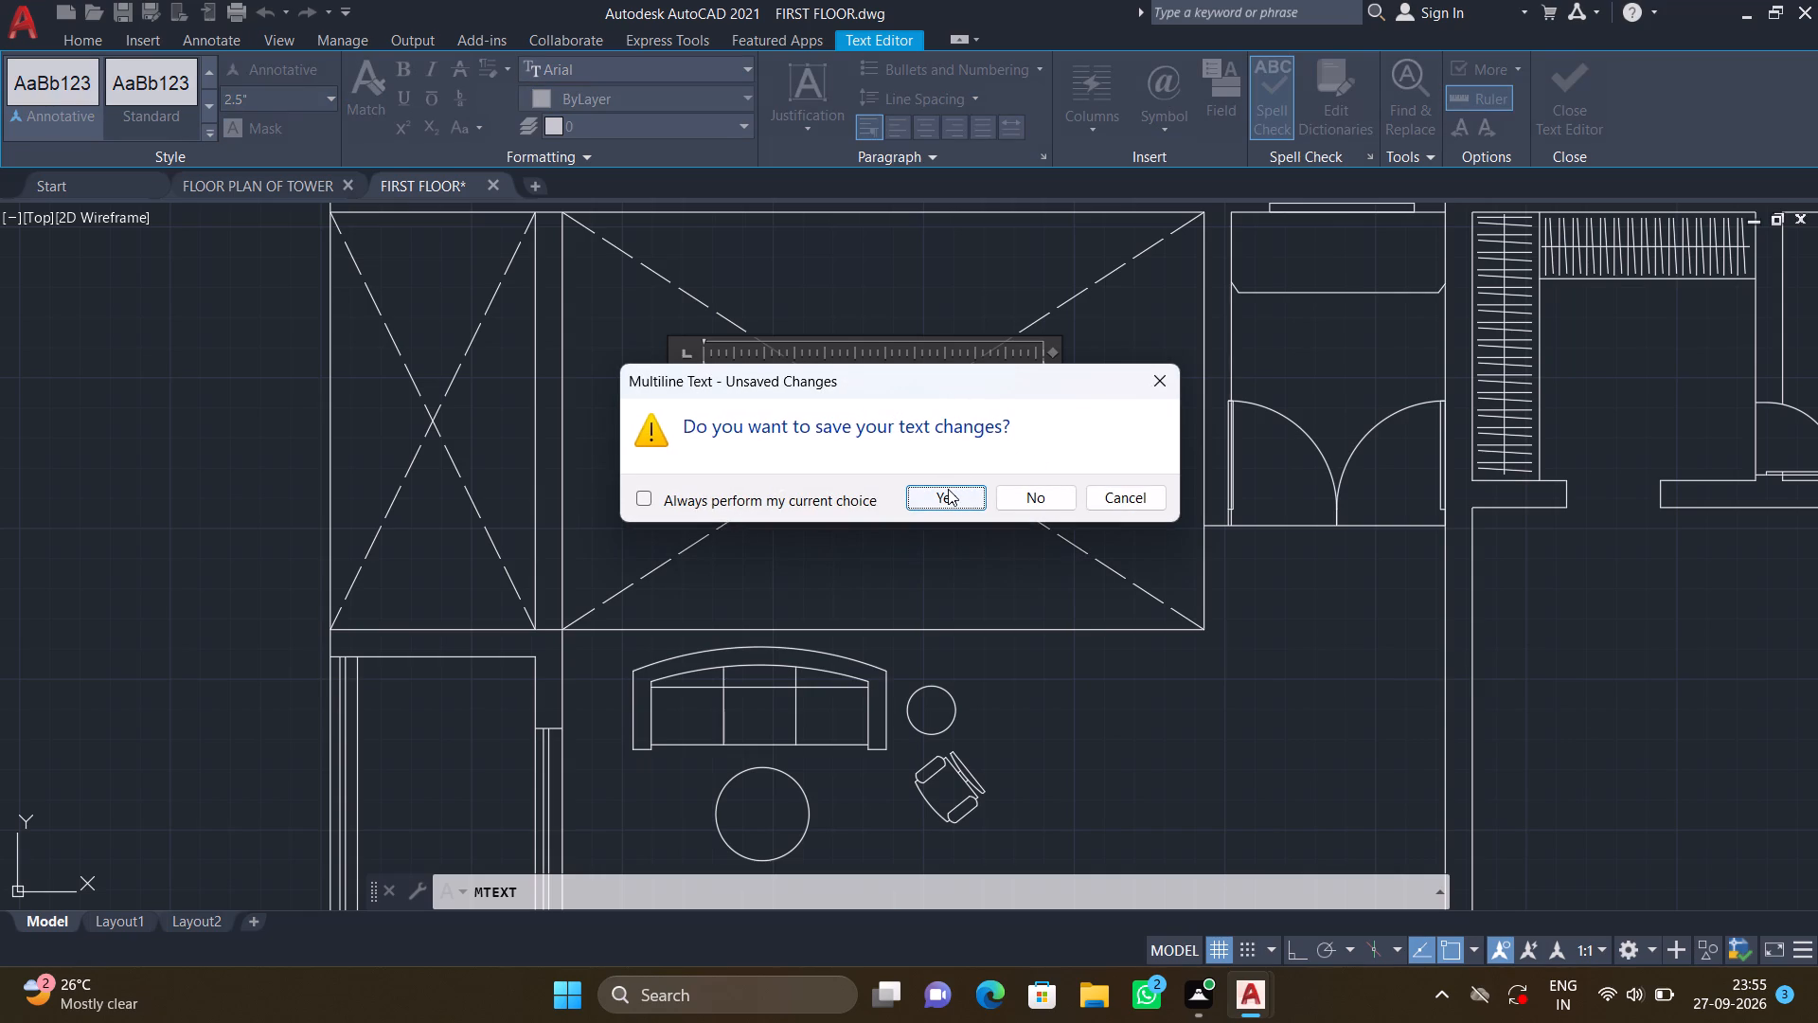
pyautogui.click(948, 489)
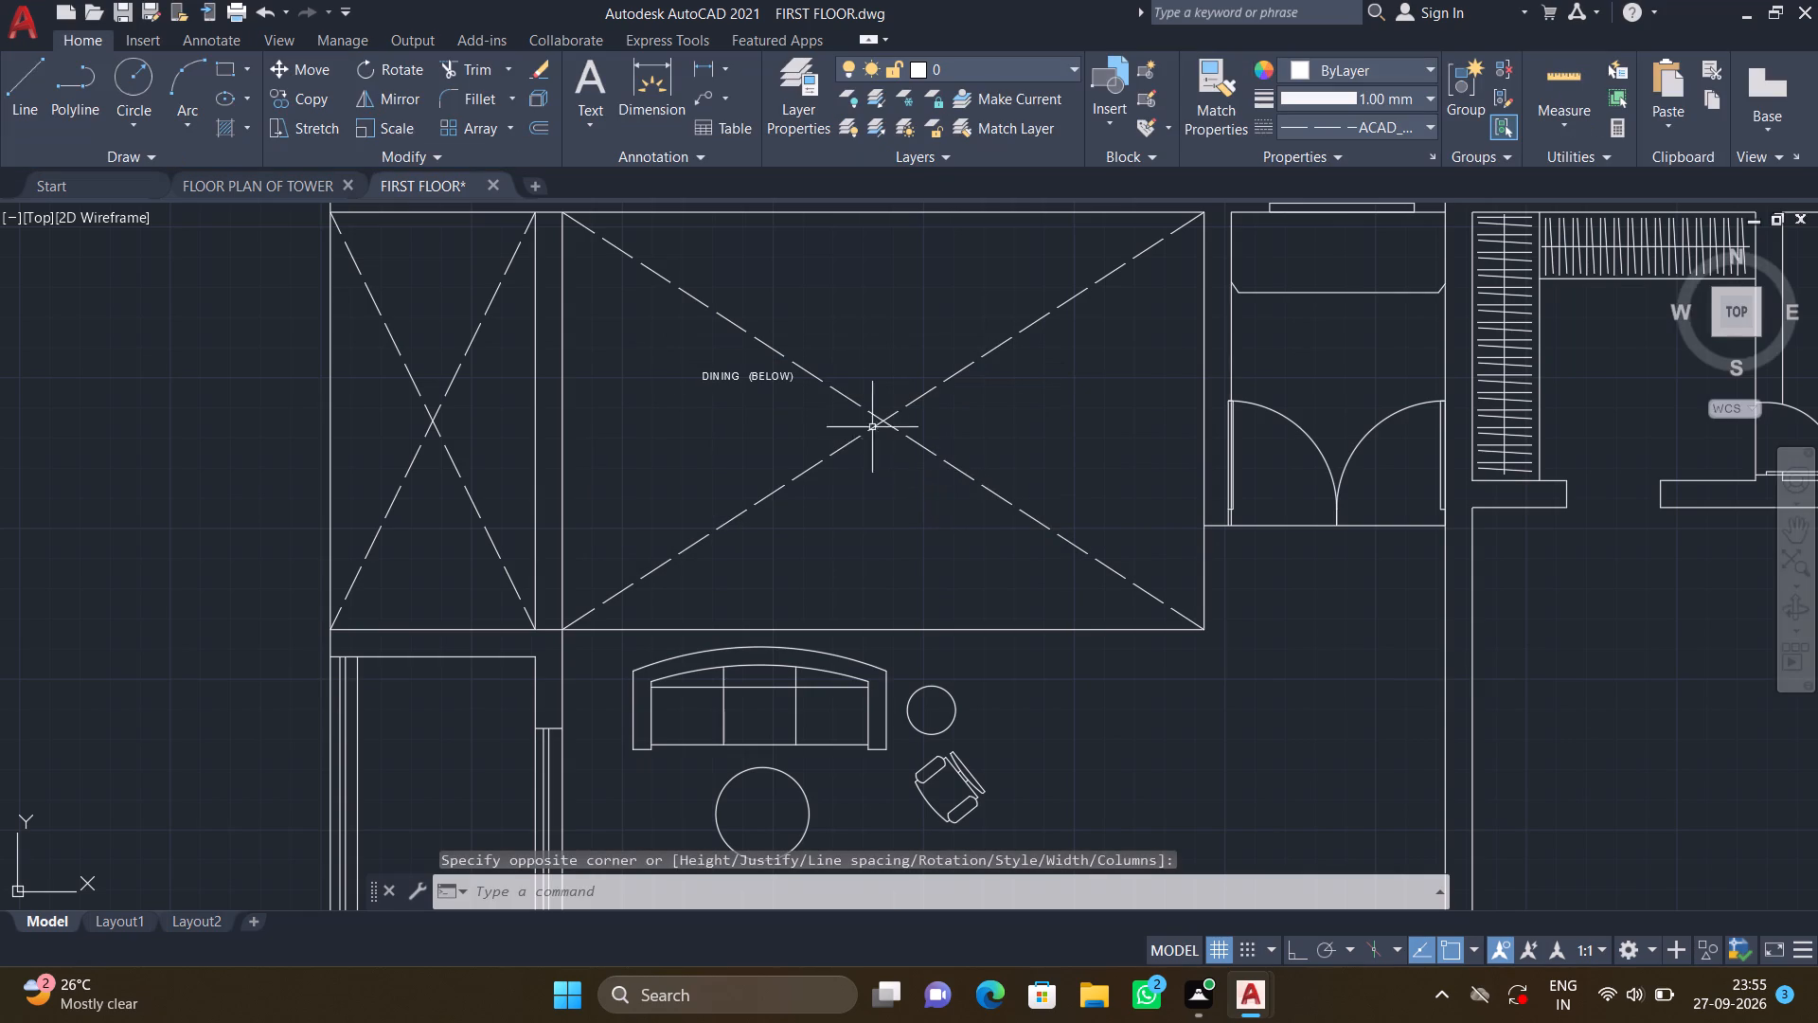
# Move the "DINING (BELOW)" label onto the crossing point of the dashed diagonals in the large void.
pyautogui.scroll(2, 794, 404)
pyautogui.press('m')
pyautogui.press('Return')
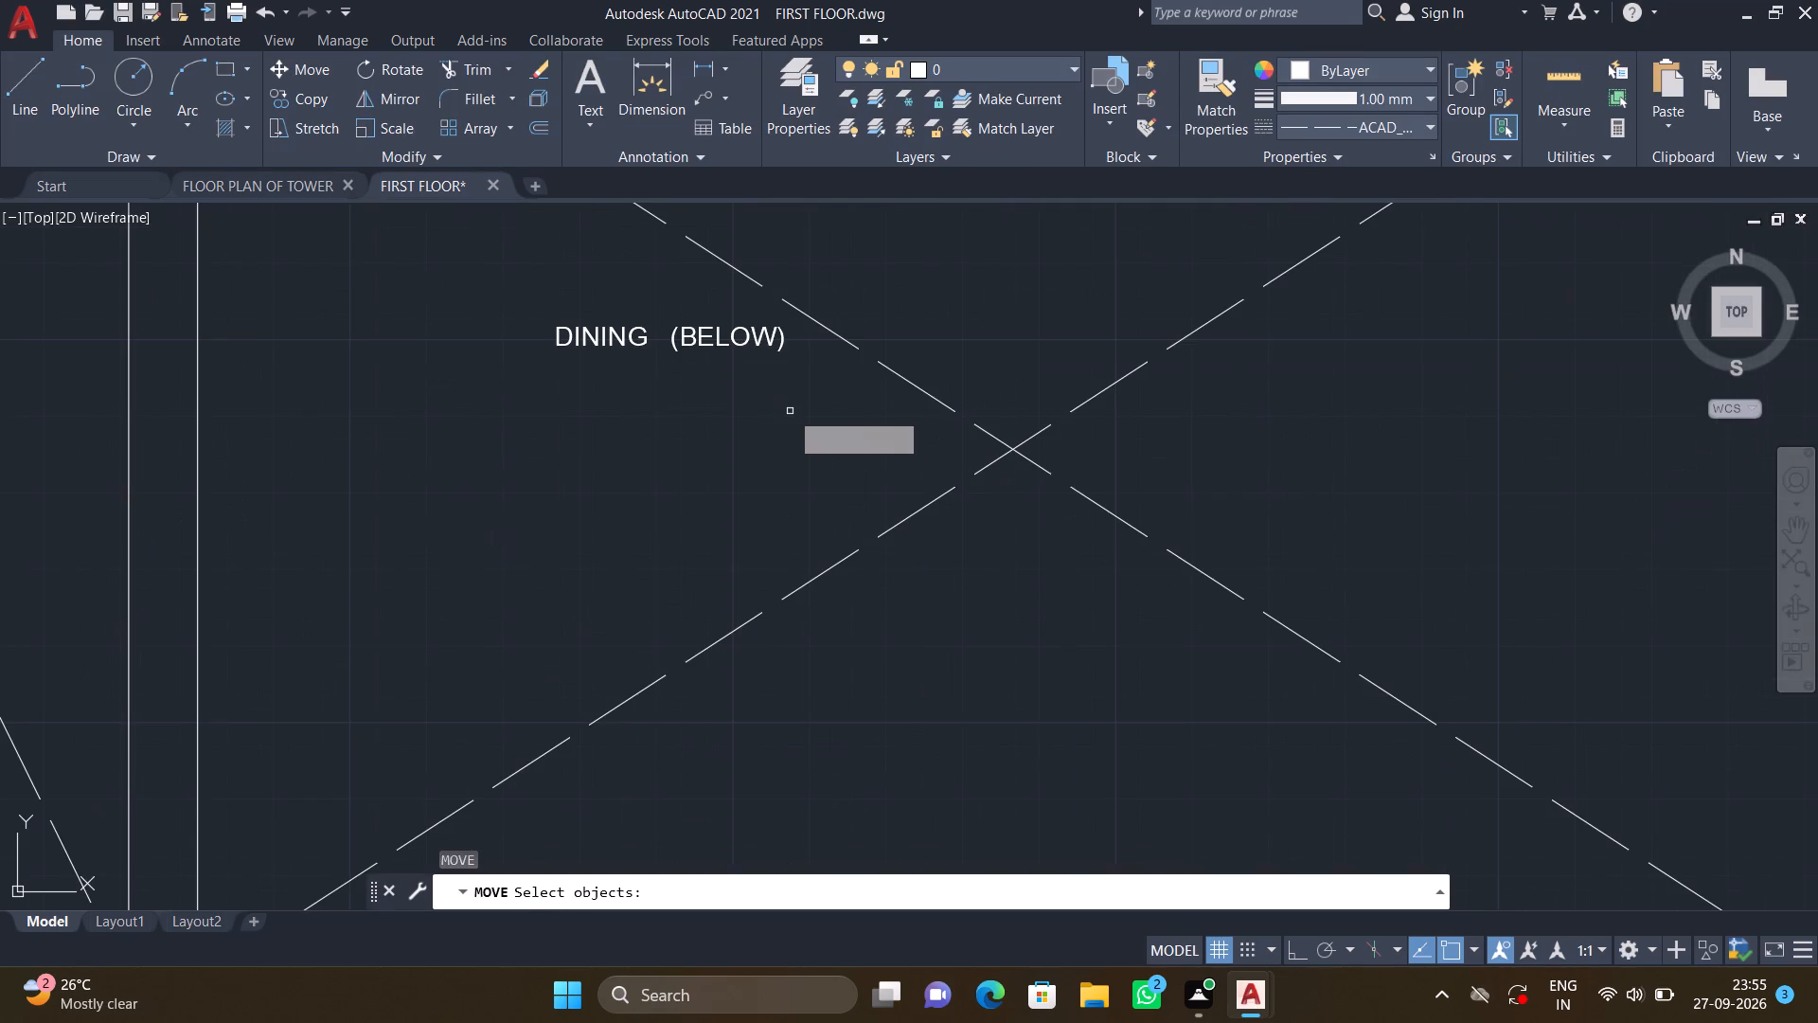
pyautogui.click(775, 338)
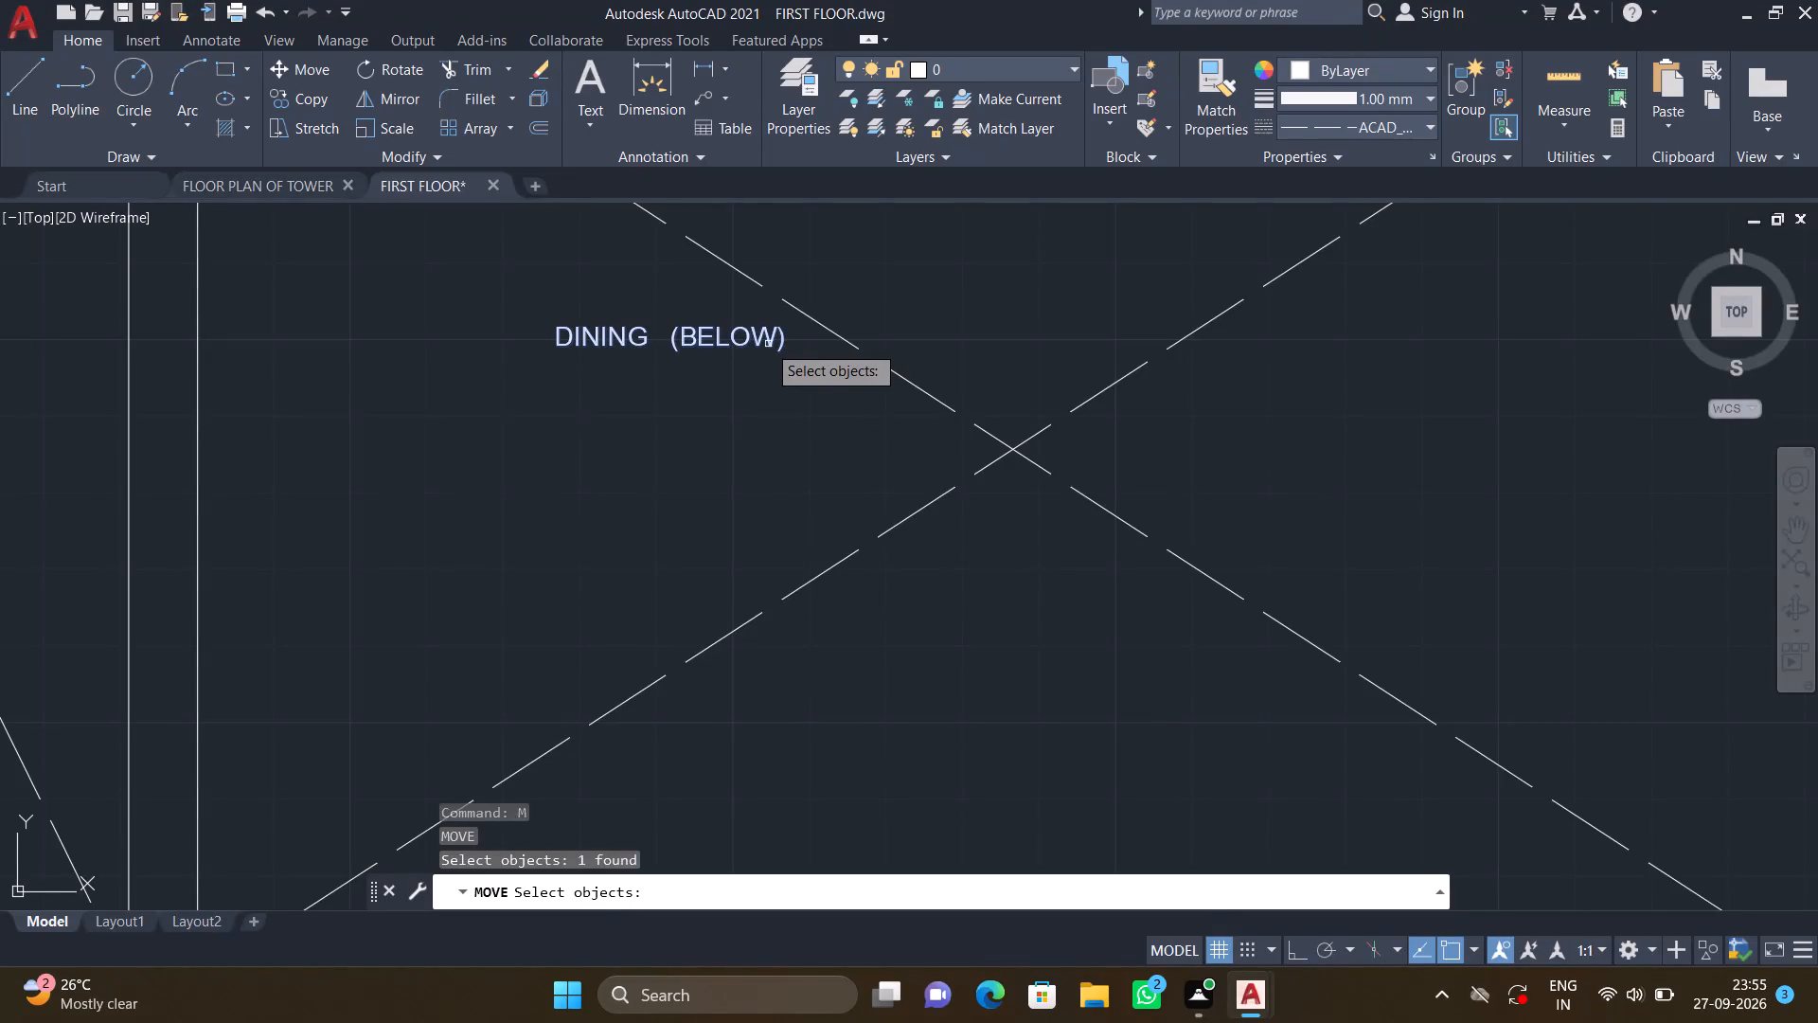
pyautogui.press('Return')
pyautogui.click(556, 320)
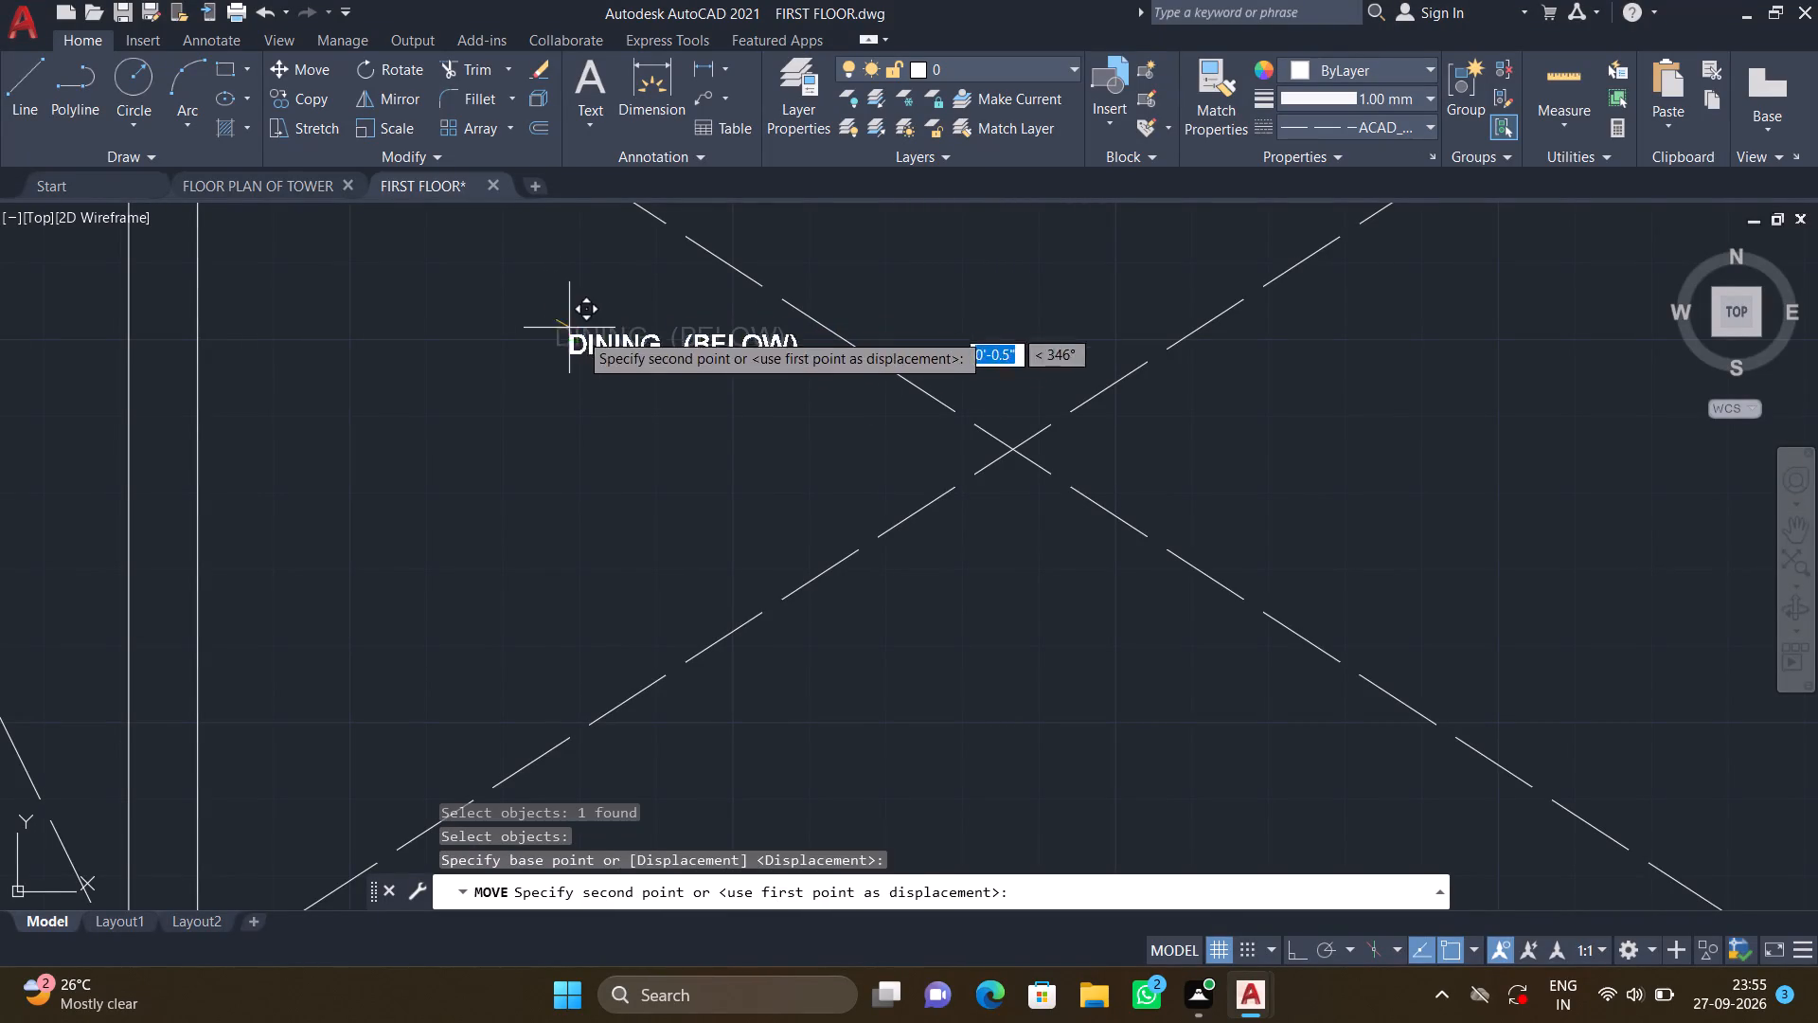
pyautogui.scroll(-1, 867, 460)
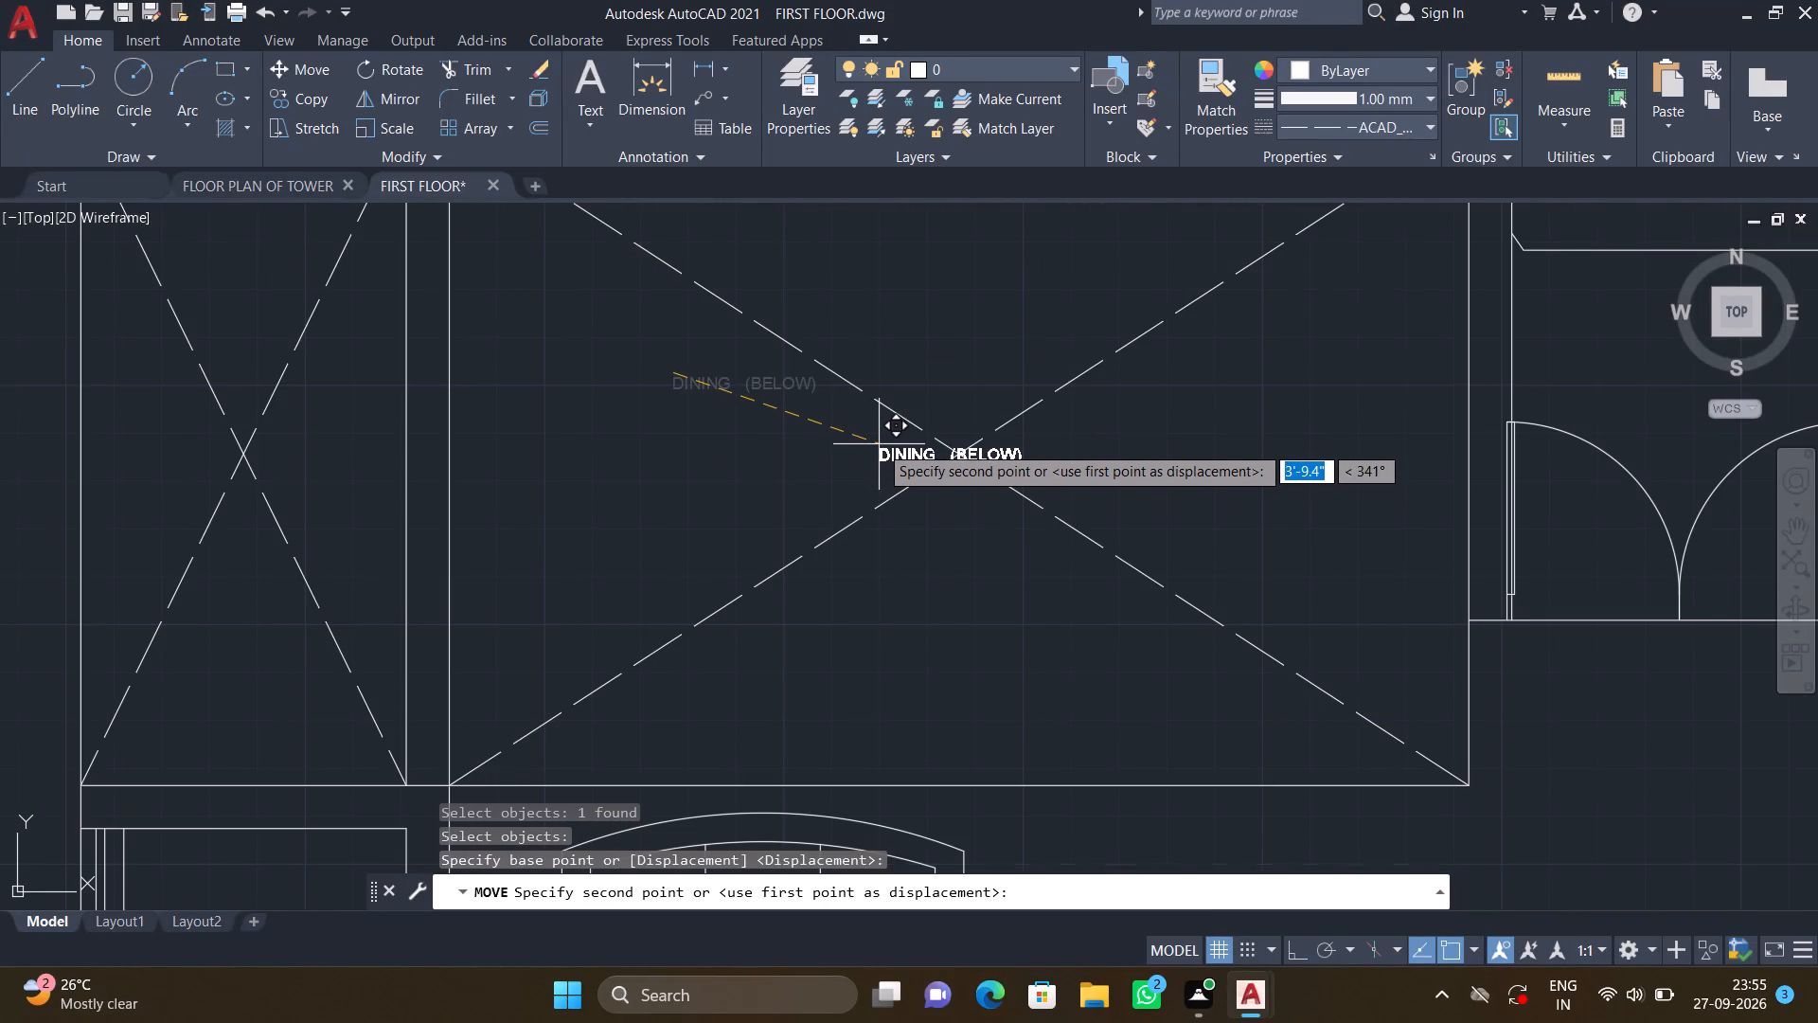
pyautogui.click(900, 445)
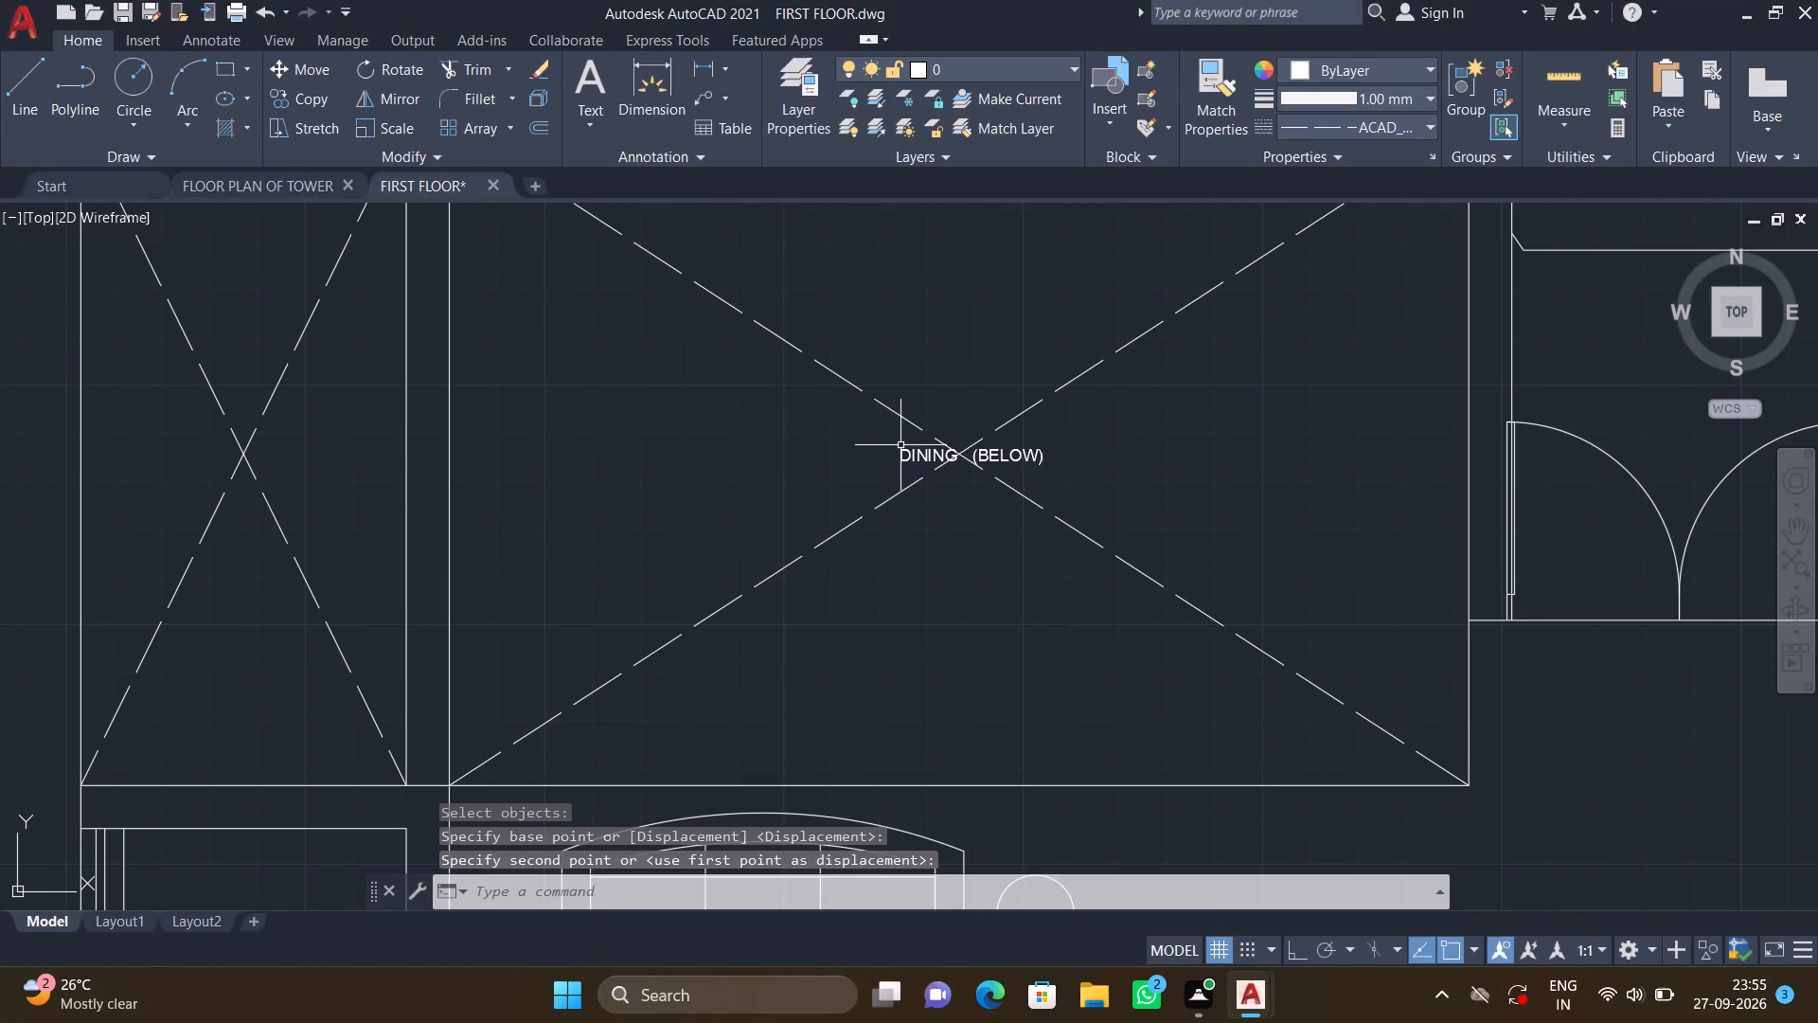
# Add the two-line multiline text label "PUJA" and "5'11"*8'8"" in the double-door room beside the dining void, keeping the text changes.
pyautogui.scroll(-4, 1040, 556)
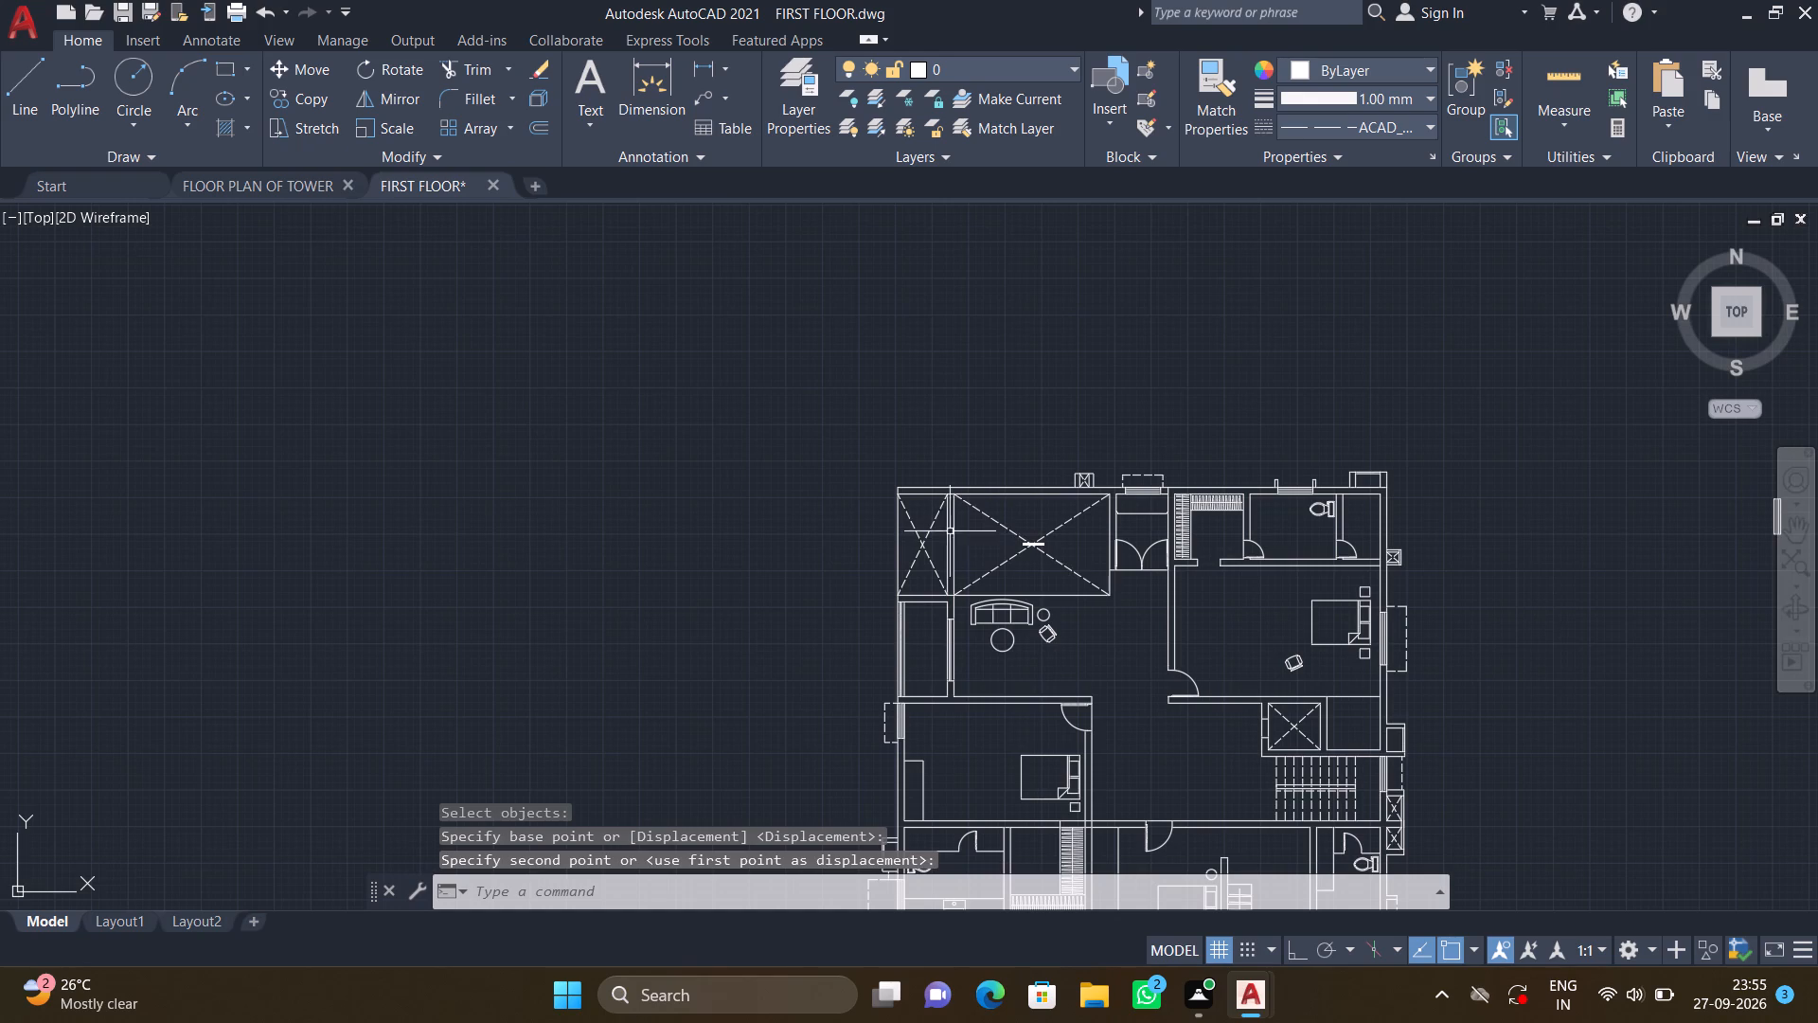
pyautogui.moveTo(990, 556); pyautogui.dragTo(808, 498, button='middle')
pyautogui.scroll(3, 954, 480)
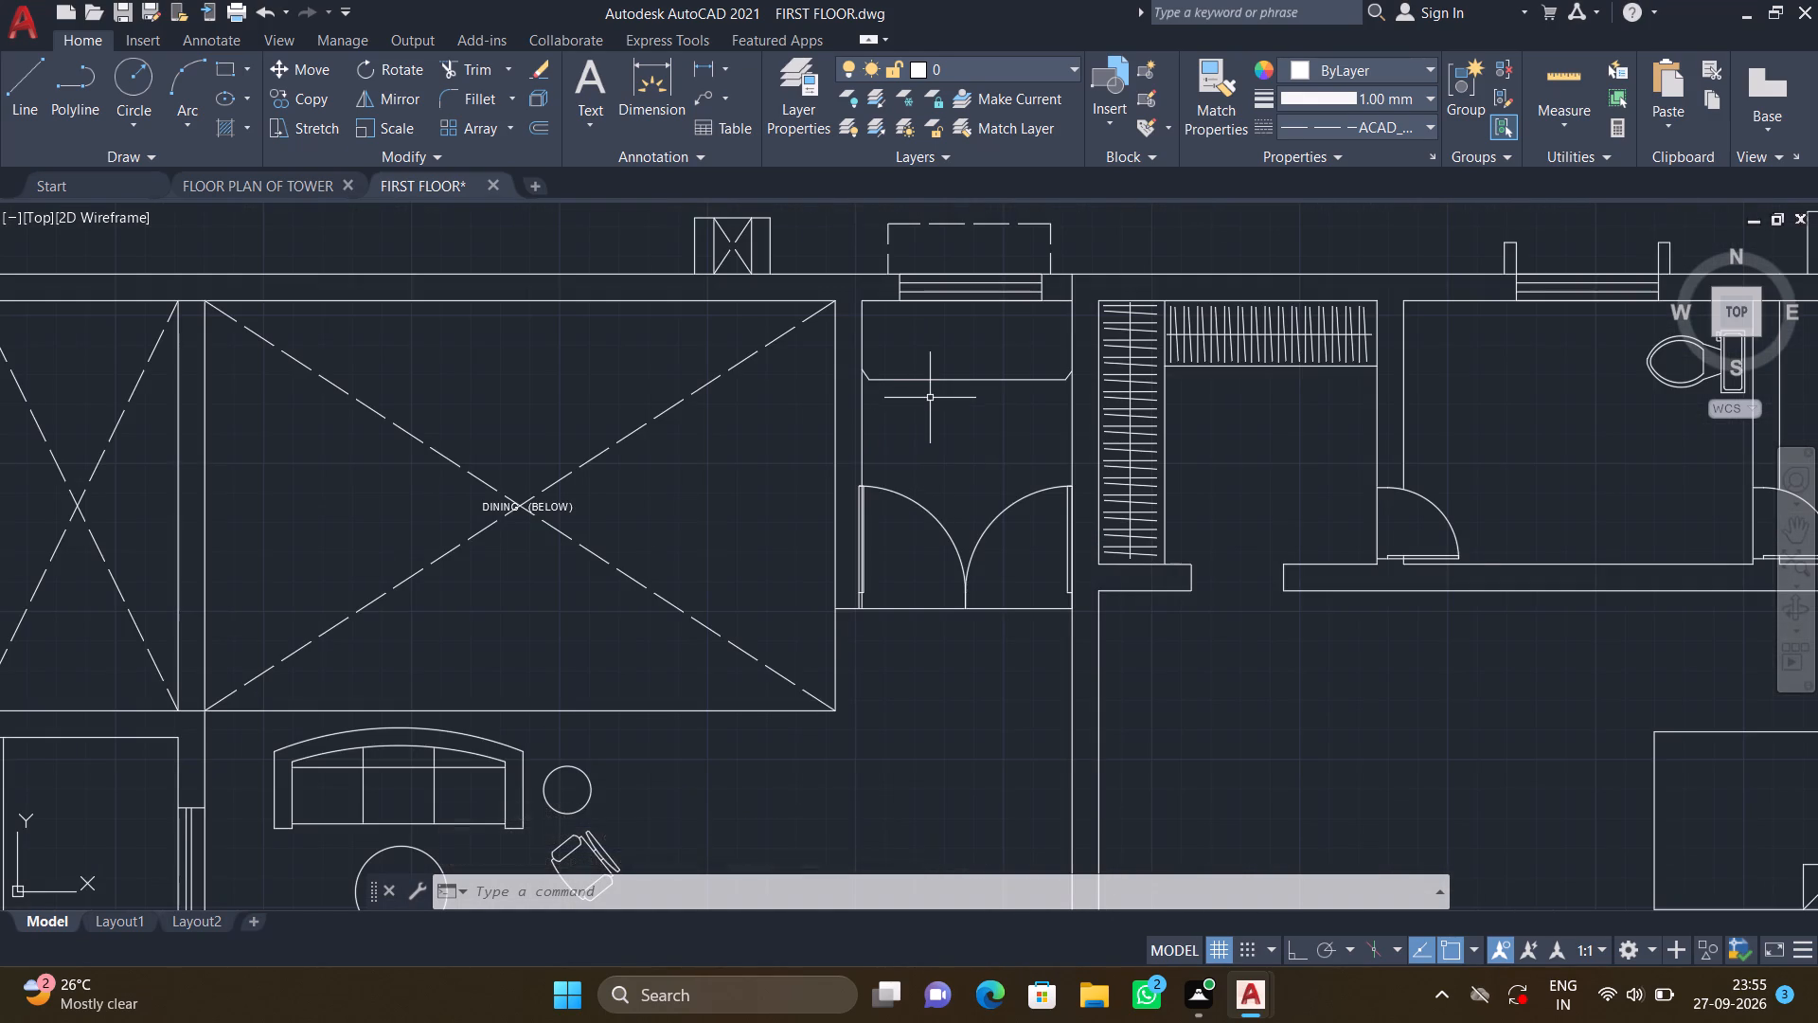
pyautogui.scroll(2, 921, 431)
pyautogui.write('MT')
pyautogui.press('Return')
pyautogui.moveTo(869, 403); pyautogui.dragTo(723, 600, button='middle')
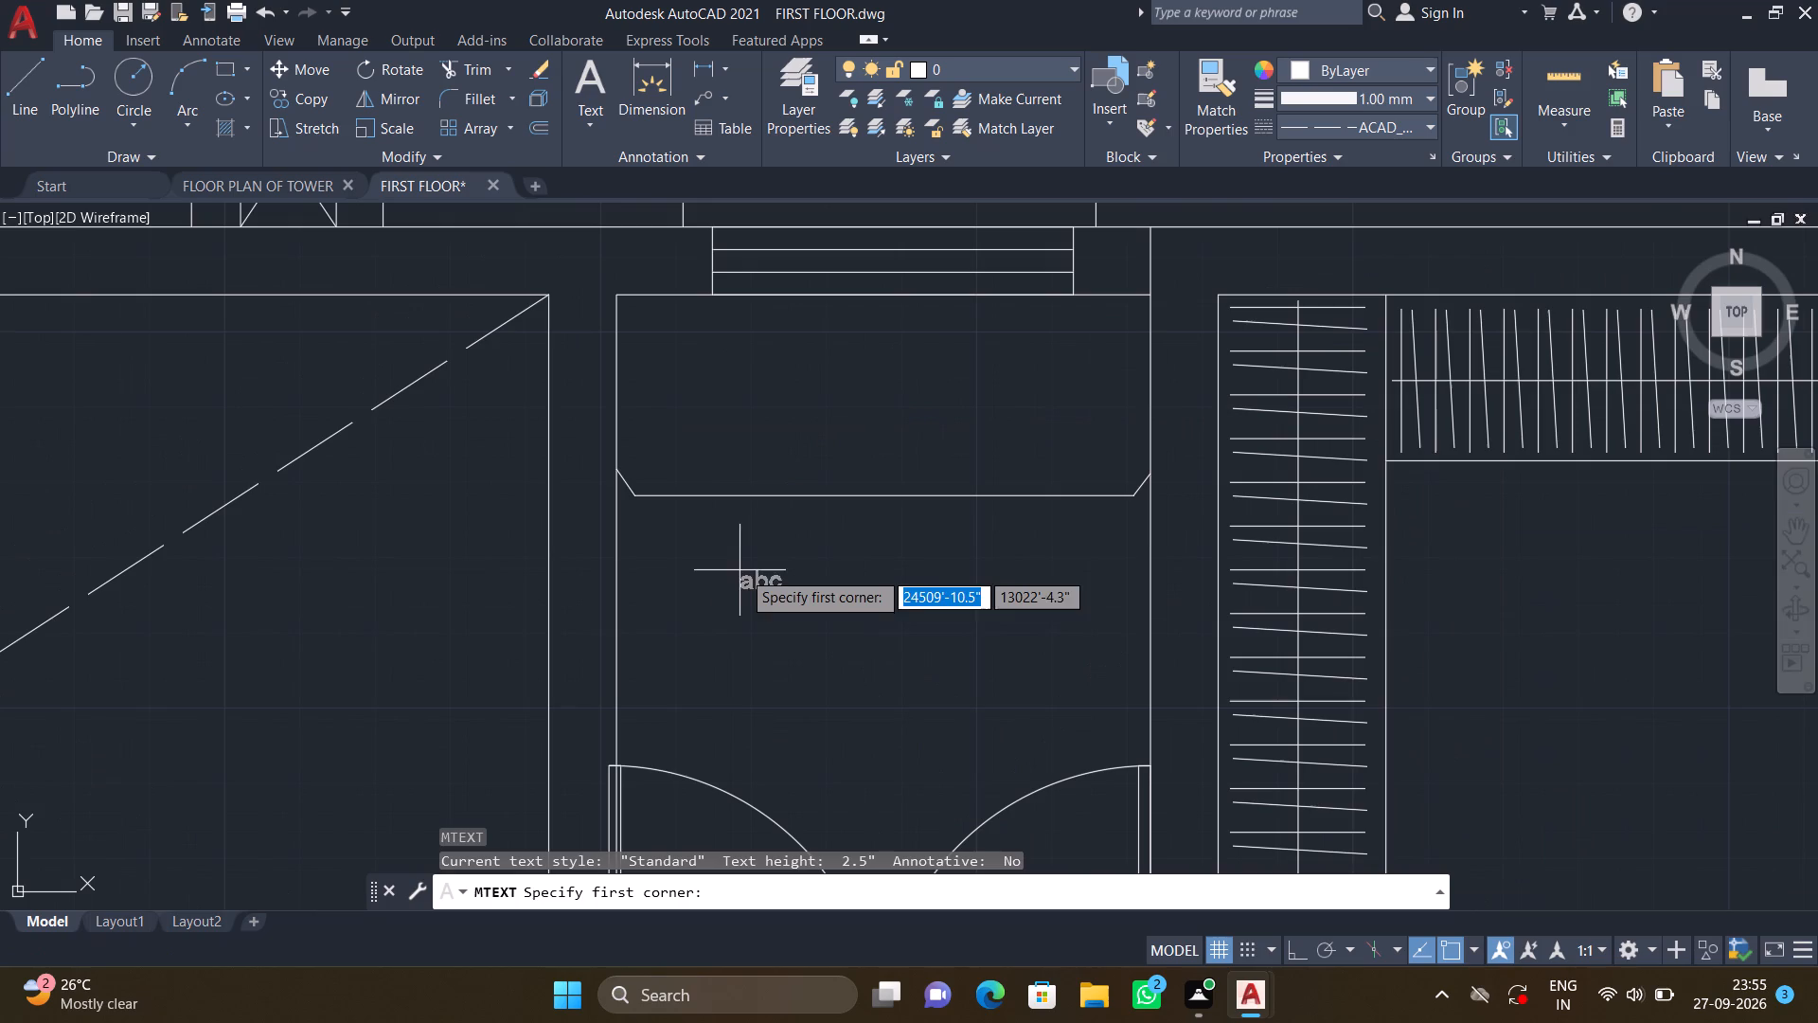
pyautogui.scroll(1, 751, 637)
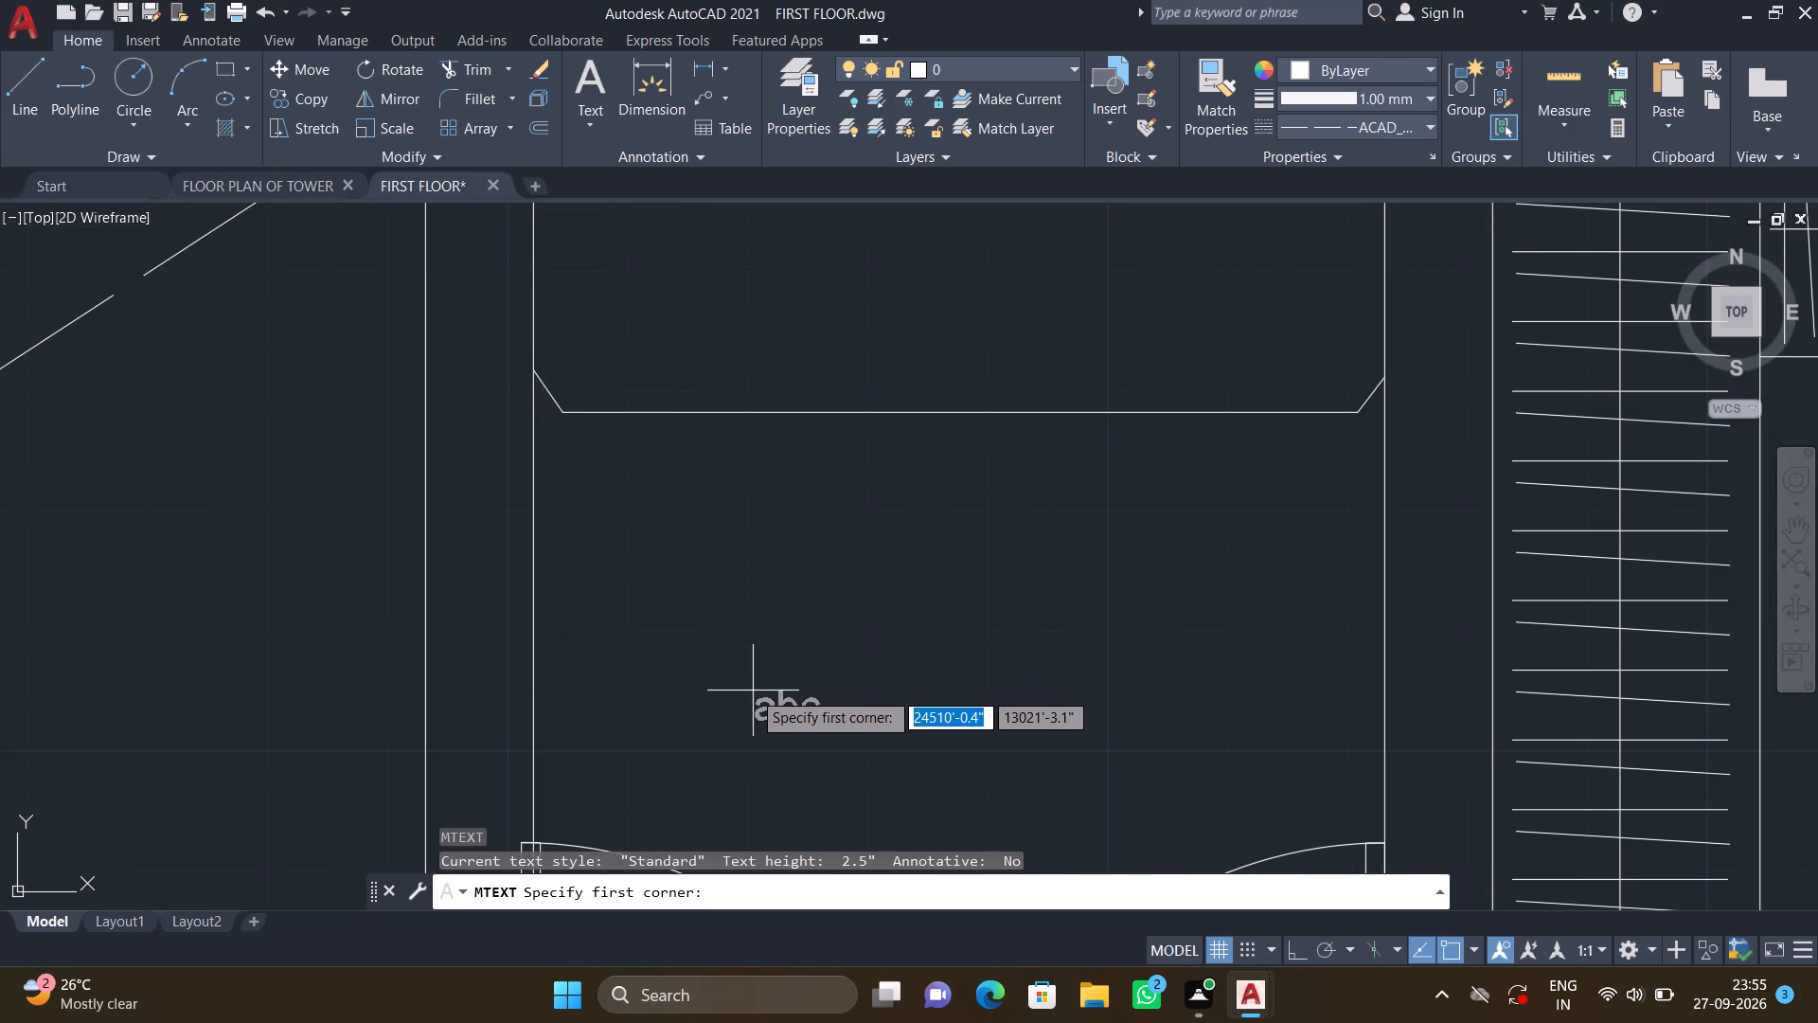
pyautogui.click(729, 682)
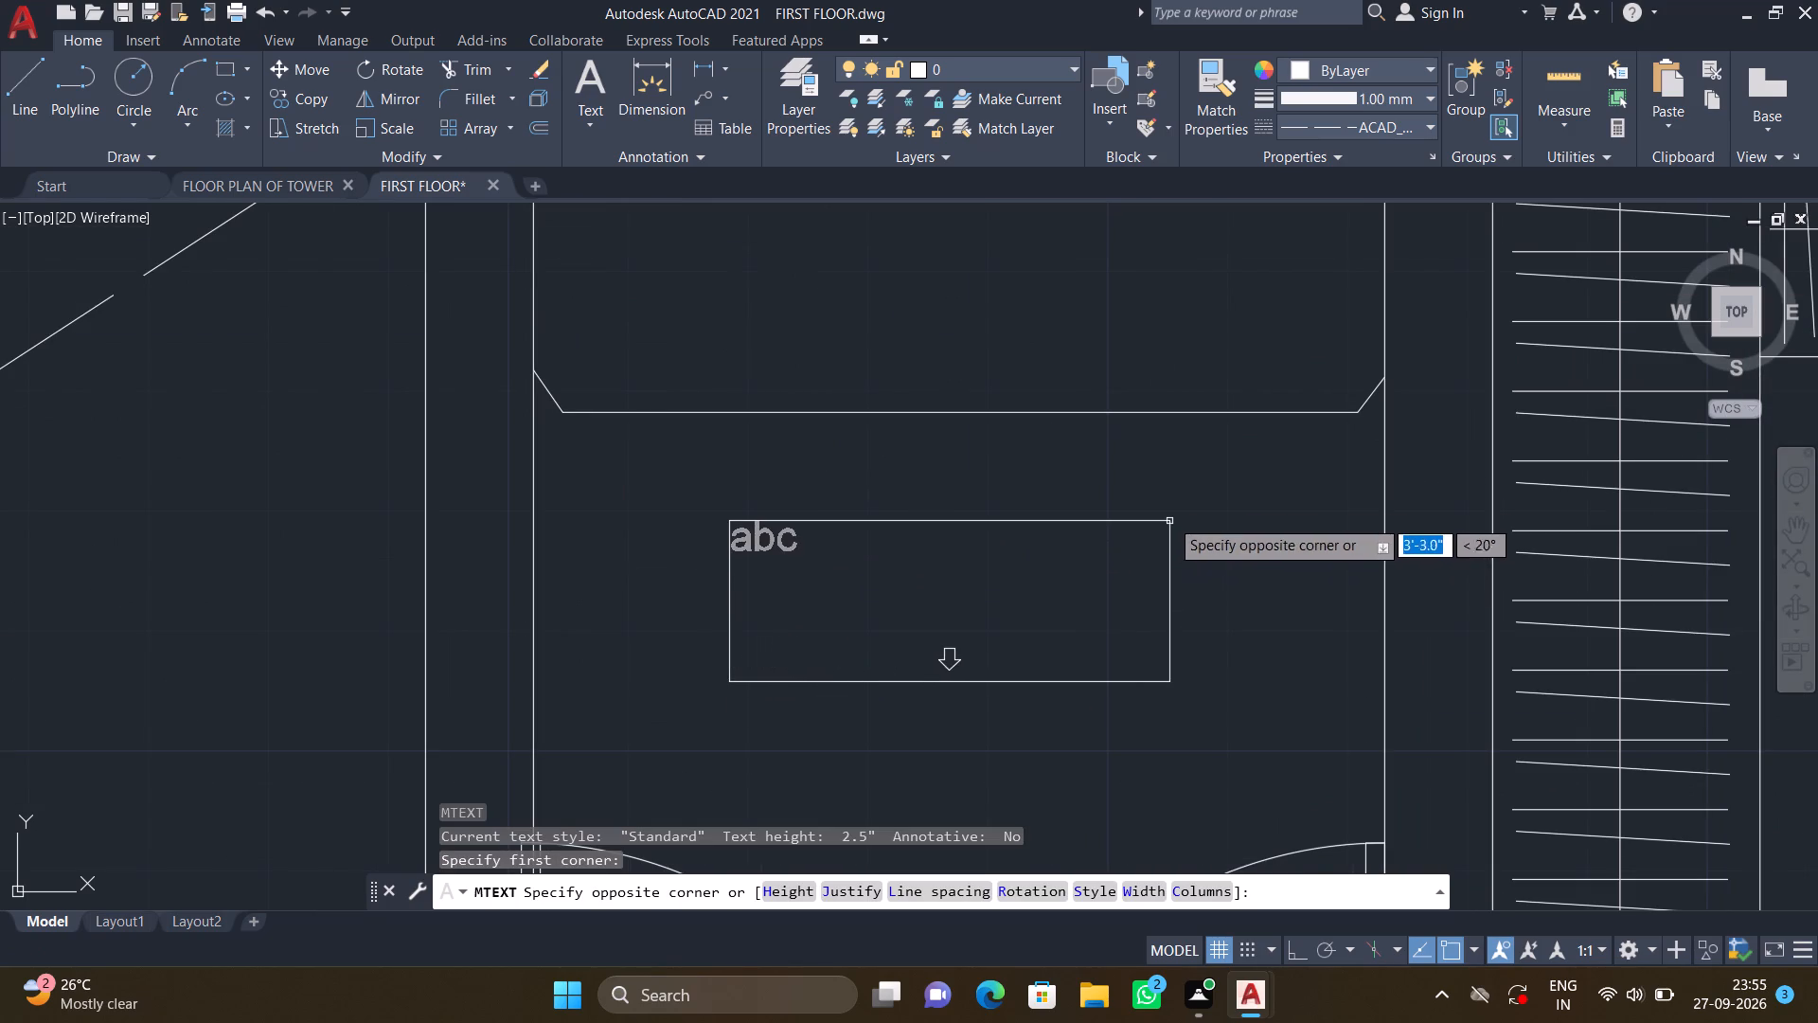
pyautogui.click(1178, 494)
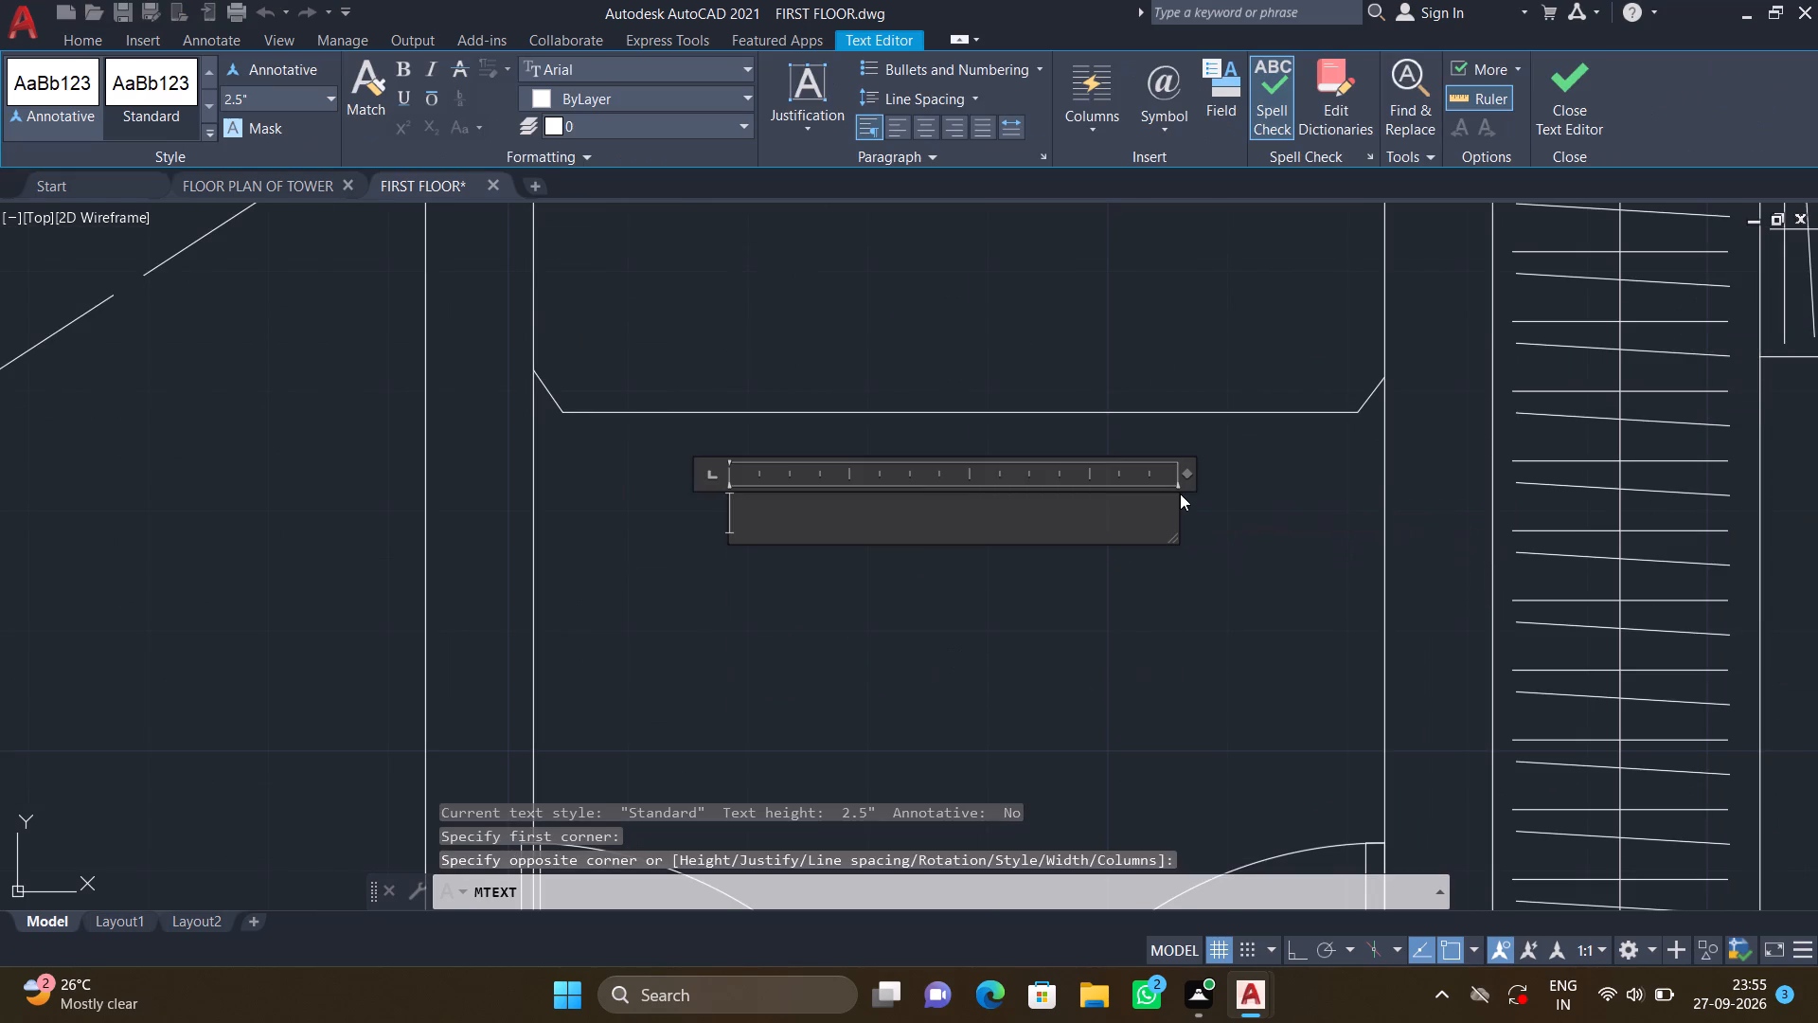
pyautogui.write('PU')
pyautogui.write('JA')
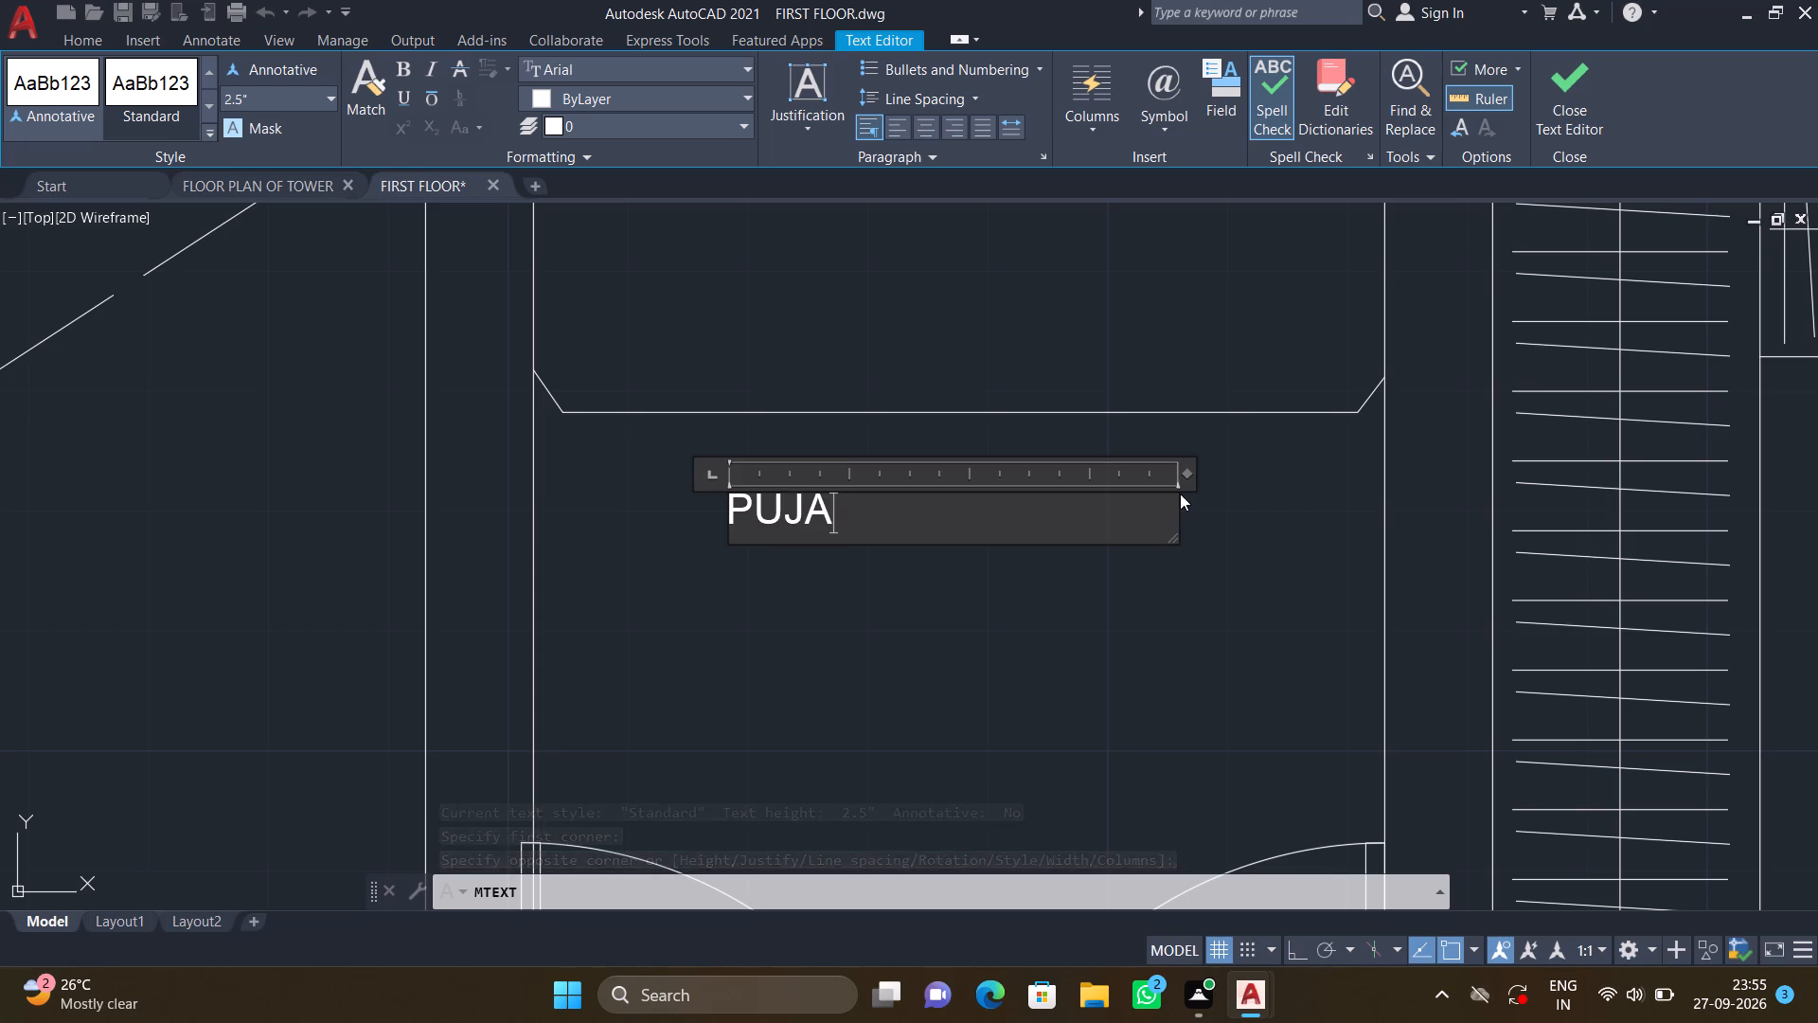
pyautogui.press('Return')
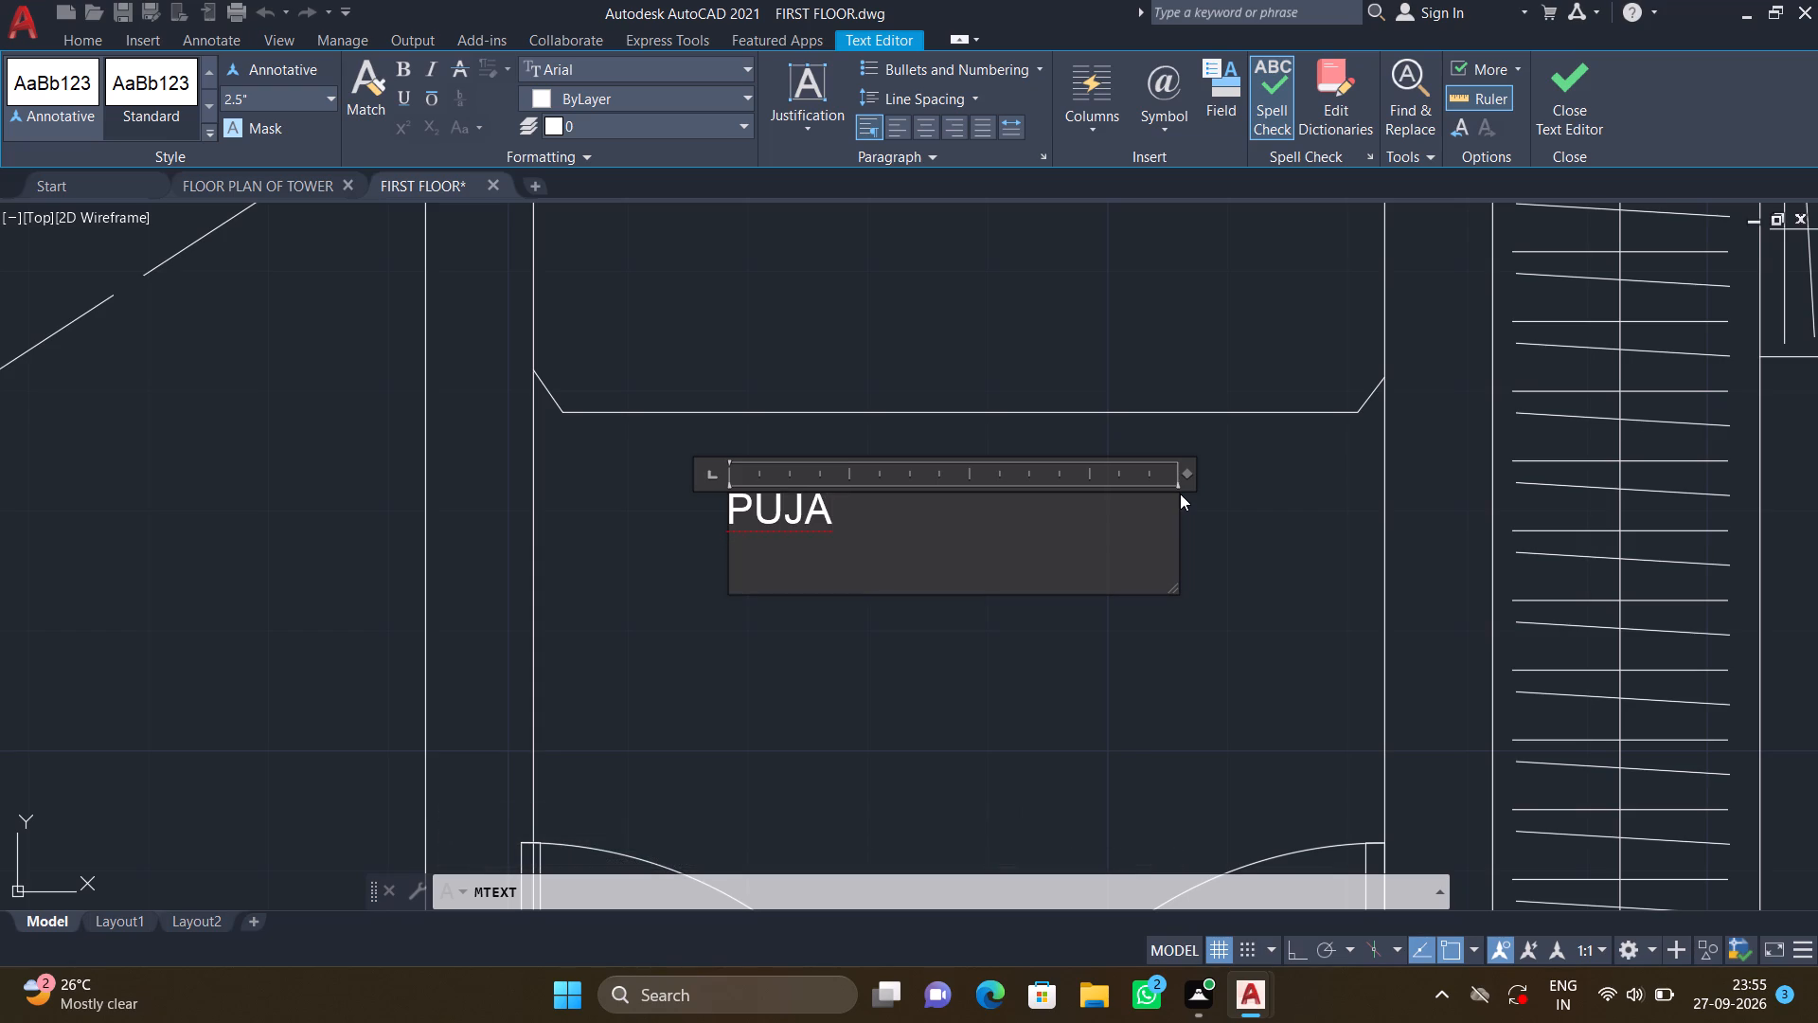
pyautogui.write("5'")
pyautogui.write('11')
pyautogui.write('"*')
pyautogui.write('8\'8"')
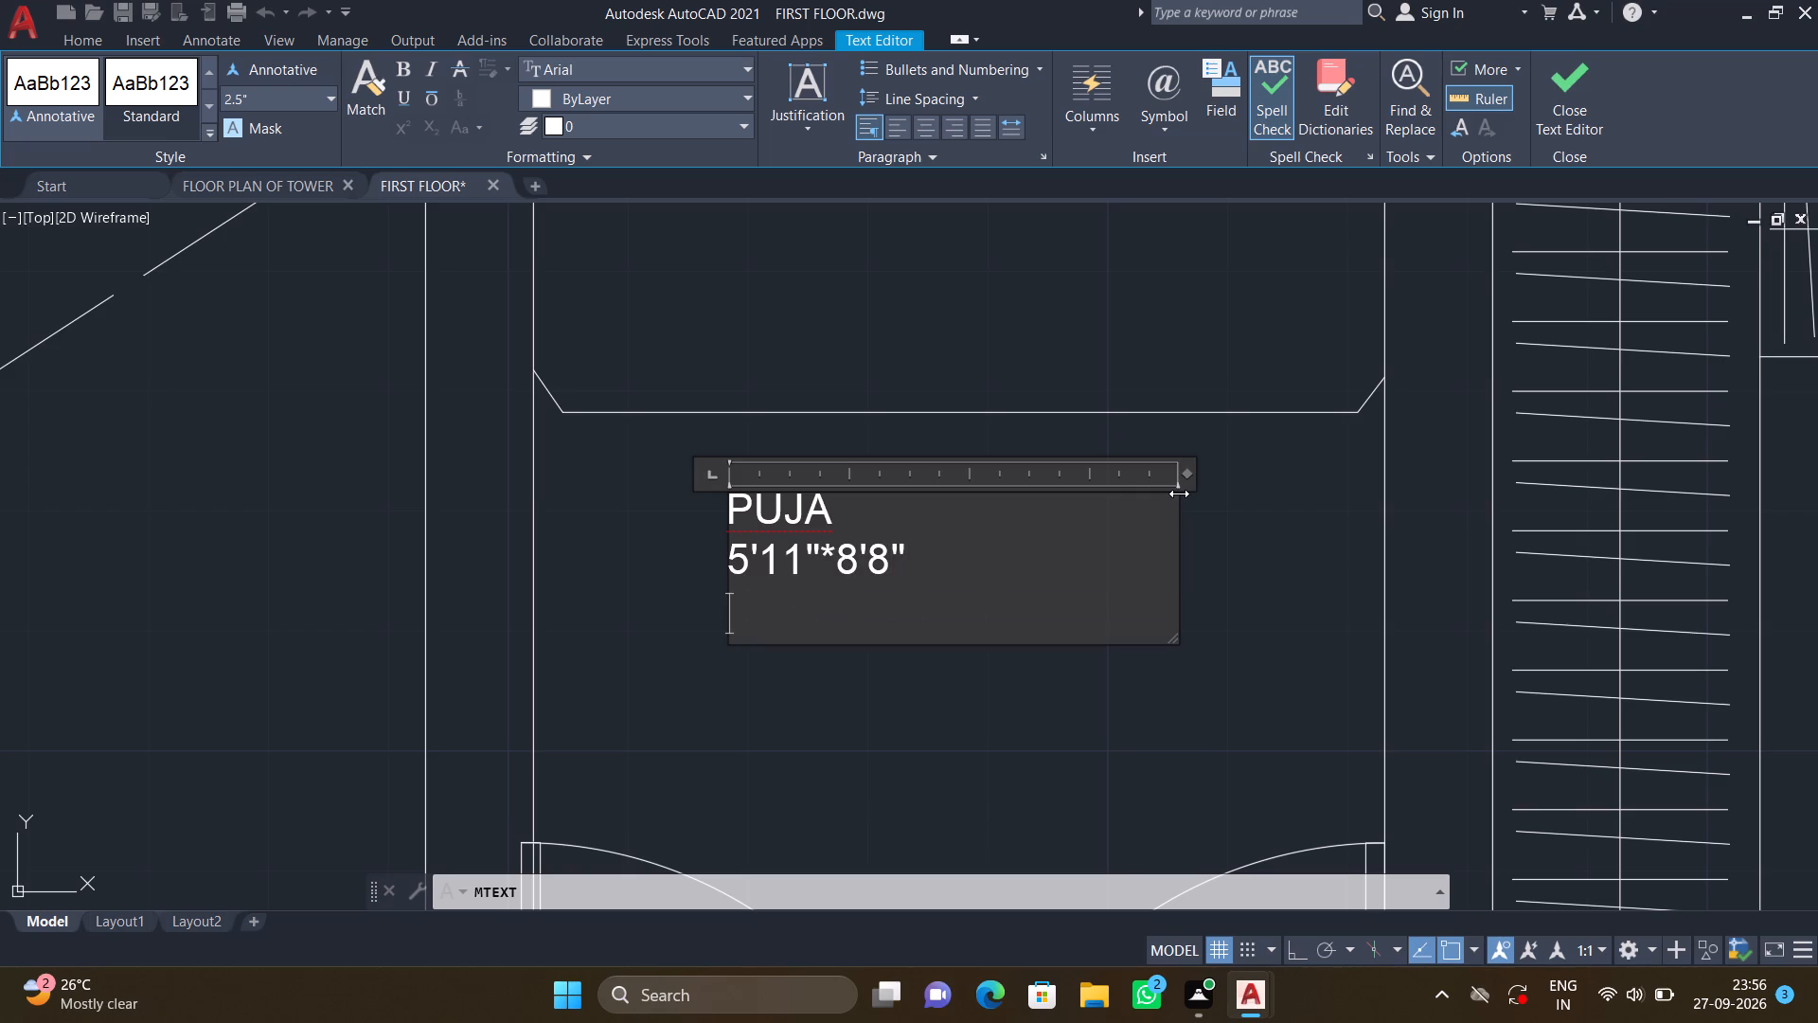
pyautogui.press('Return')
pyautogui.press('Escape')
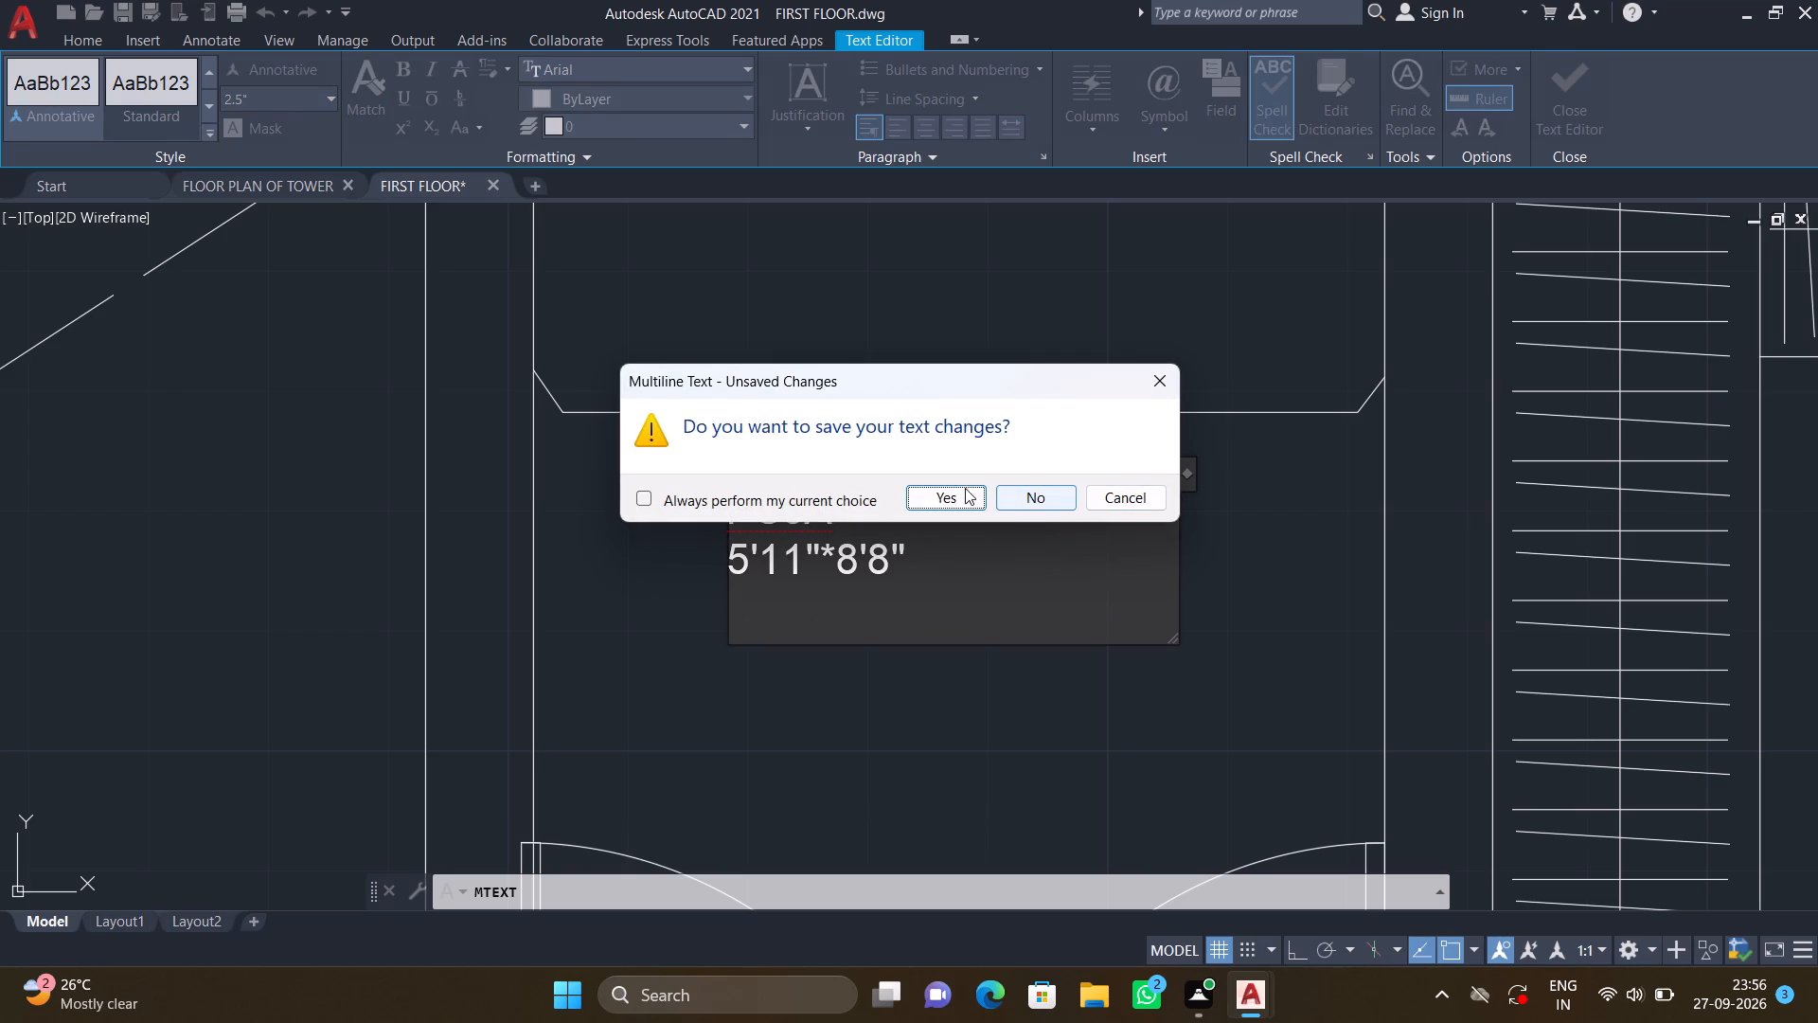
pyautogui.click(965, 486)
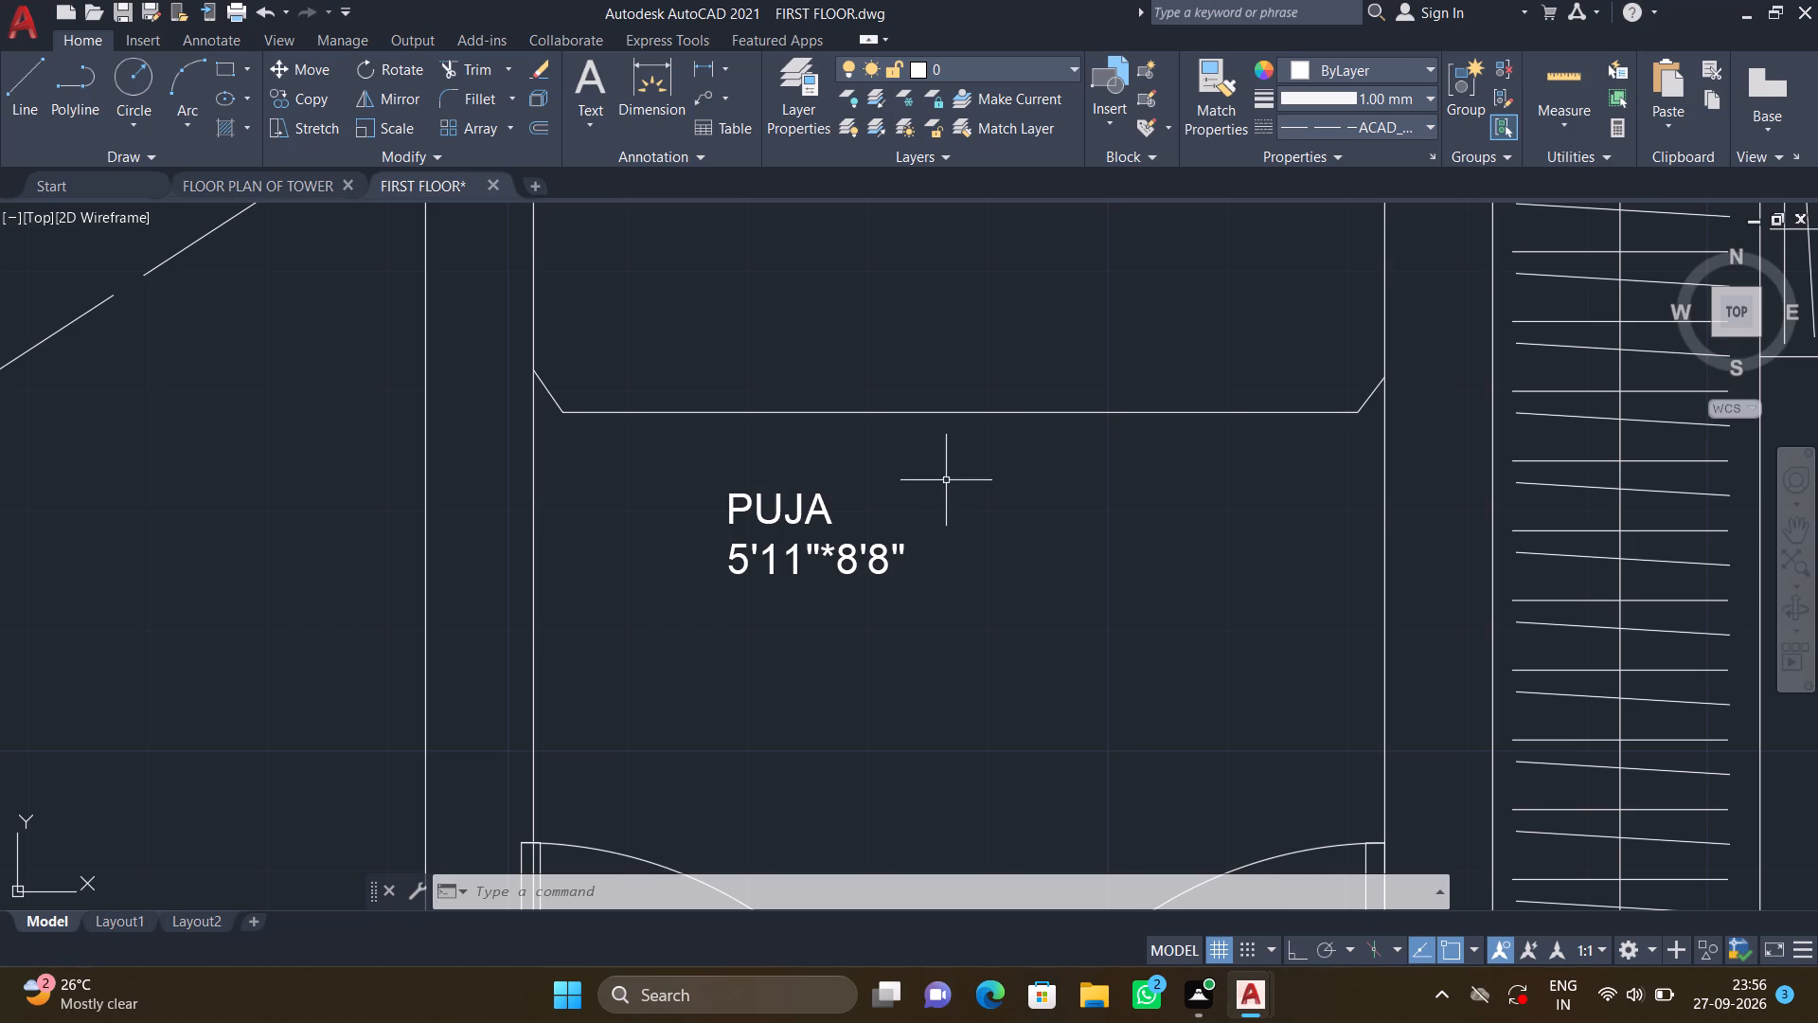
# Move the PUJA label to the middle of its room, between the counter and the double door.
pyautogui.press('m')
pyautogui.press('Return')
pyautogui.moveTo(922, 612); pyautogui.dragTo(921, 599)
pyautogui.click(687, 473)
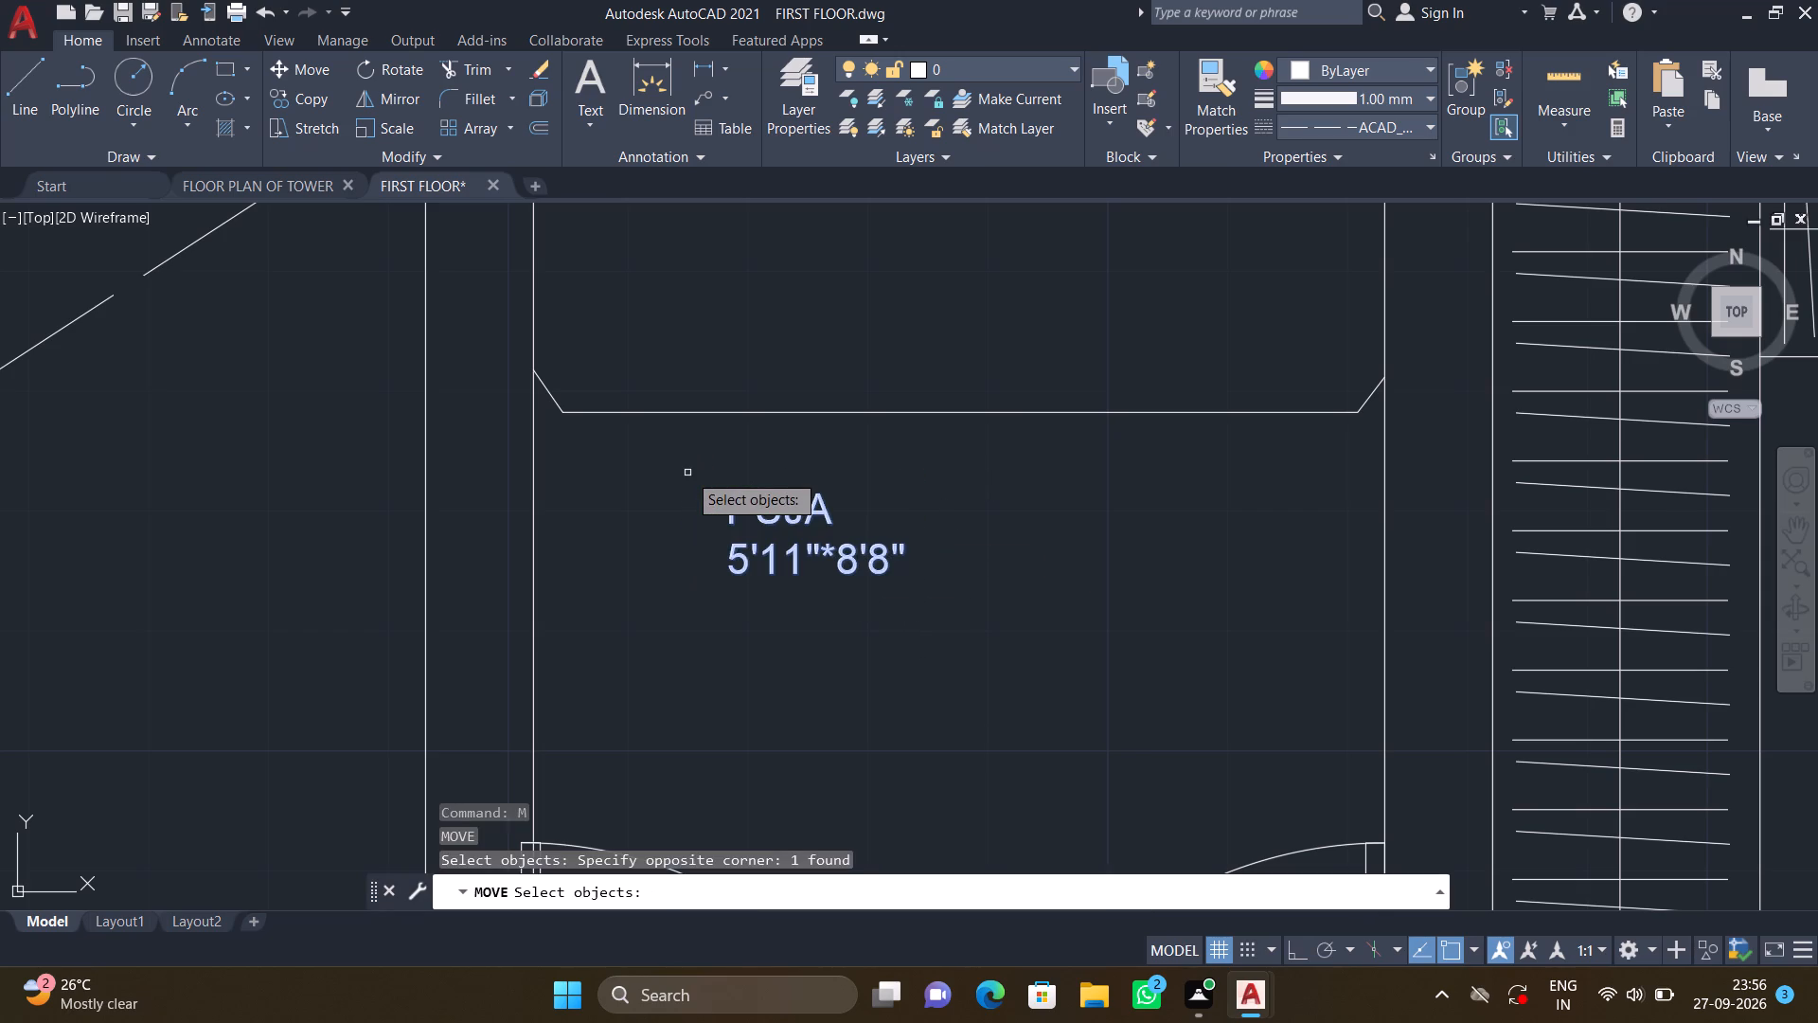
pyautogui.press('Return')
pyautogui.click(733, 501)
pyautogui.scroll(-2, 918, 609)
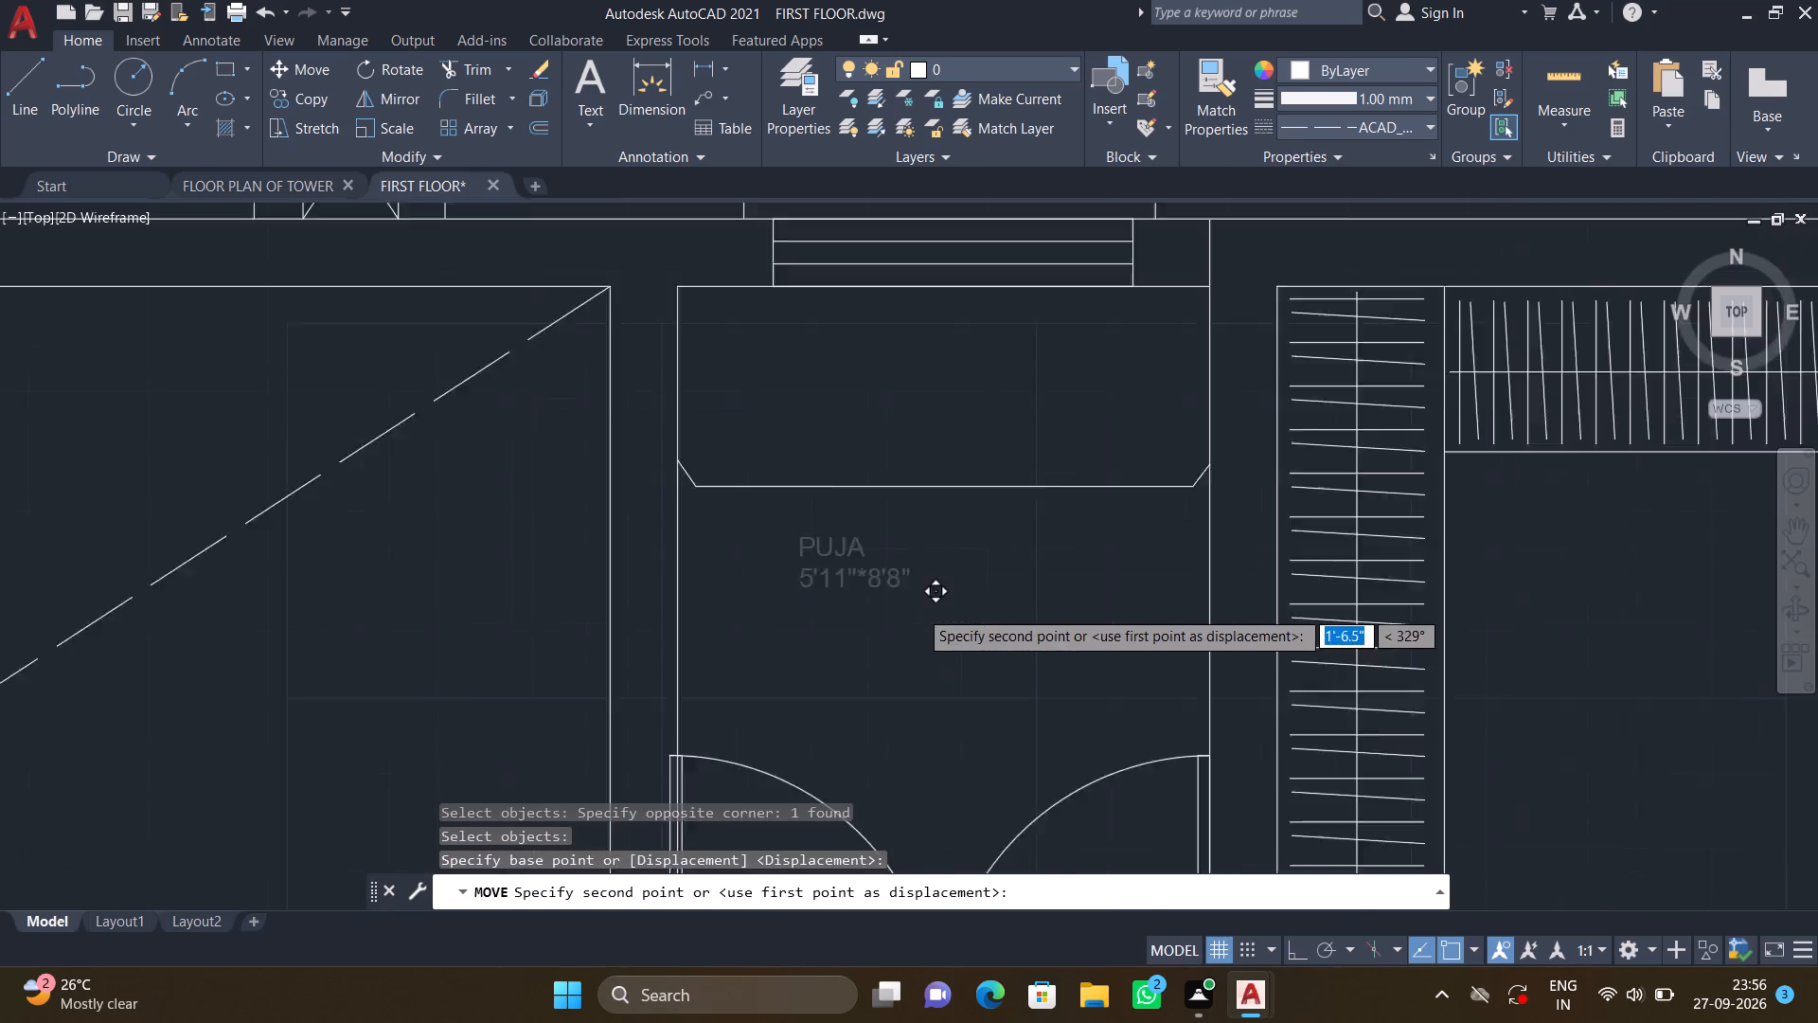
pyautogui.scroll(-1, 920, 609)
pyautogui.click(902, 605)
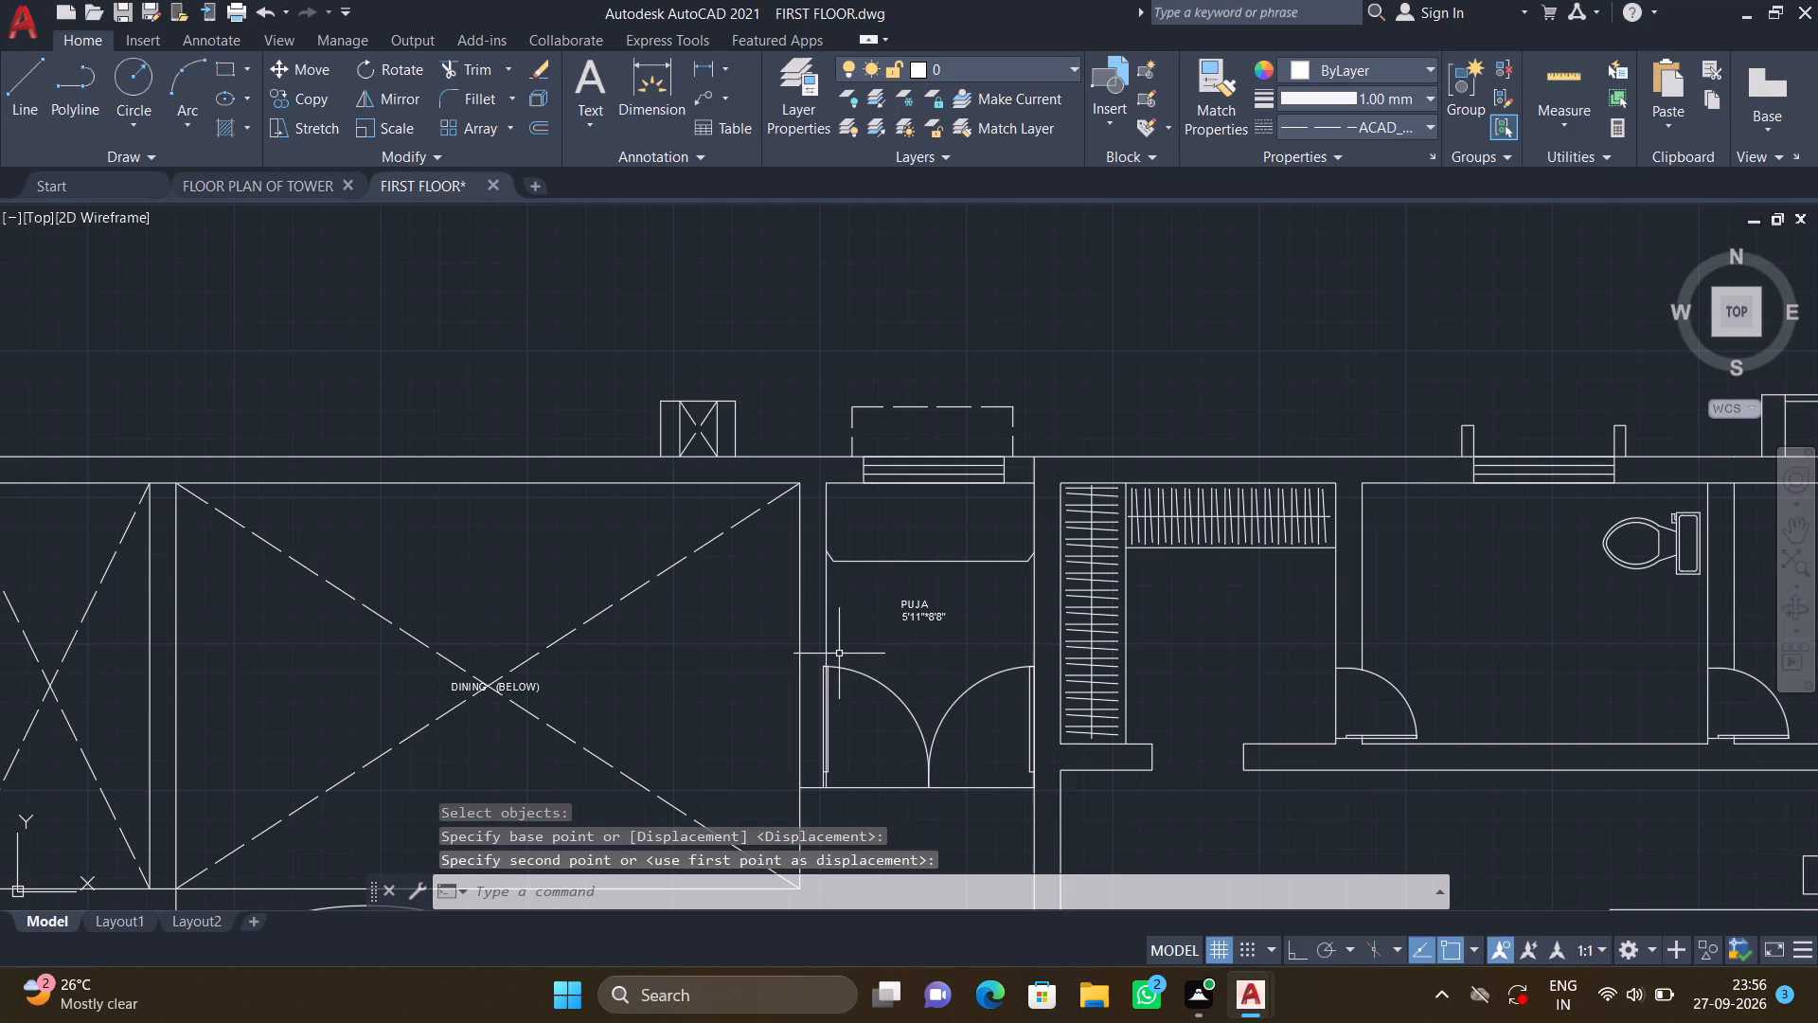
# Add the two-line multiline text label "WALK - IN" and "7'10"*7'5"" in the wardrobe room beside the puja room, keeping the text changes.
pyautogui.scroll(4, 796, 716)
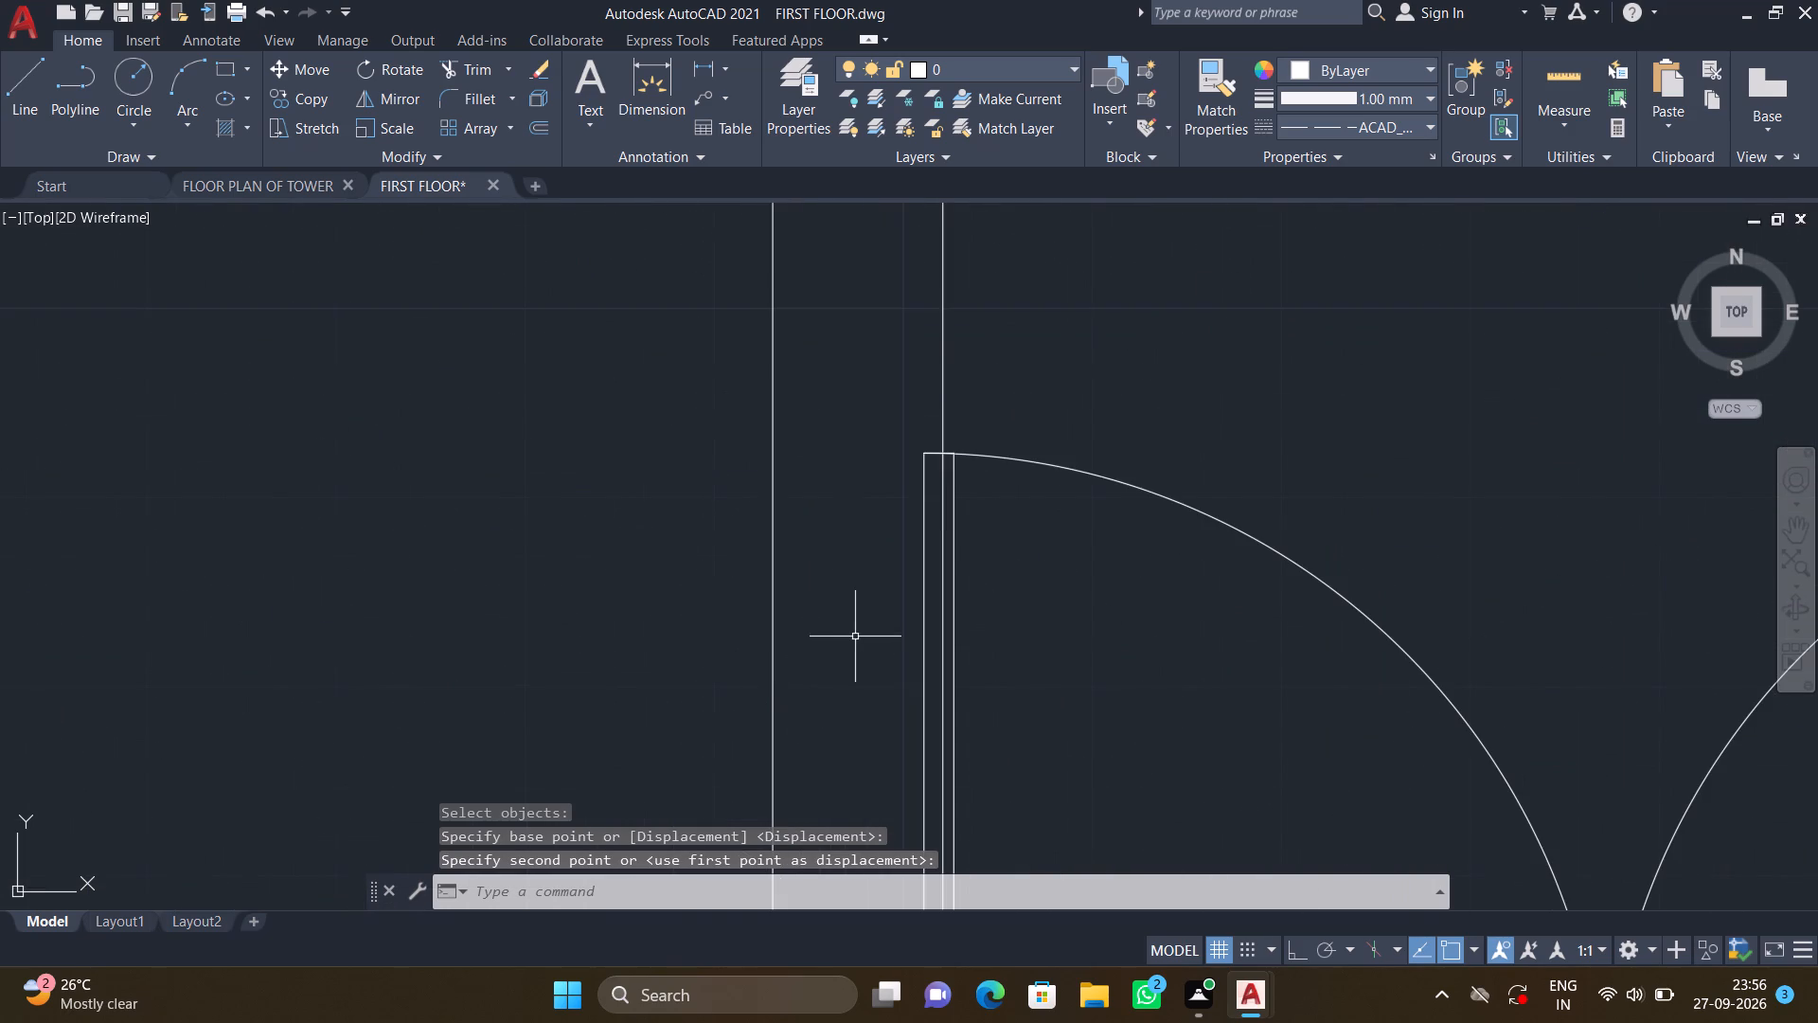
pyautogui.scroll(-5, 866, 621)
pyautogui.moveTo(896, 652); pyautogui.dragTo(687, 572, button='middle')
pyautogui.scroll(-2, 692, 564)
pyautogui.moveTo(789, 568); pyautogui.dragTo(772, 561, button='middle')
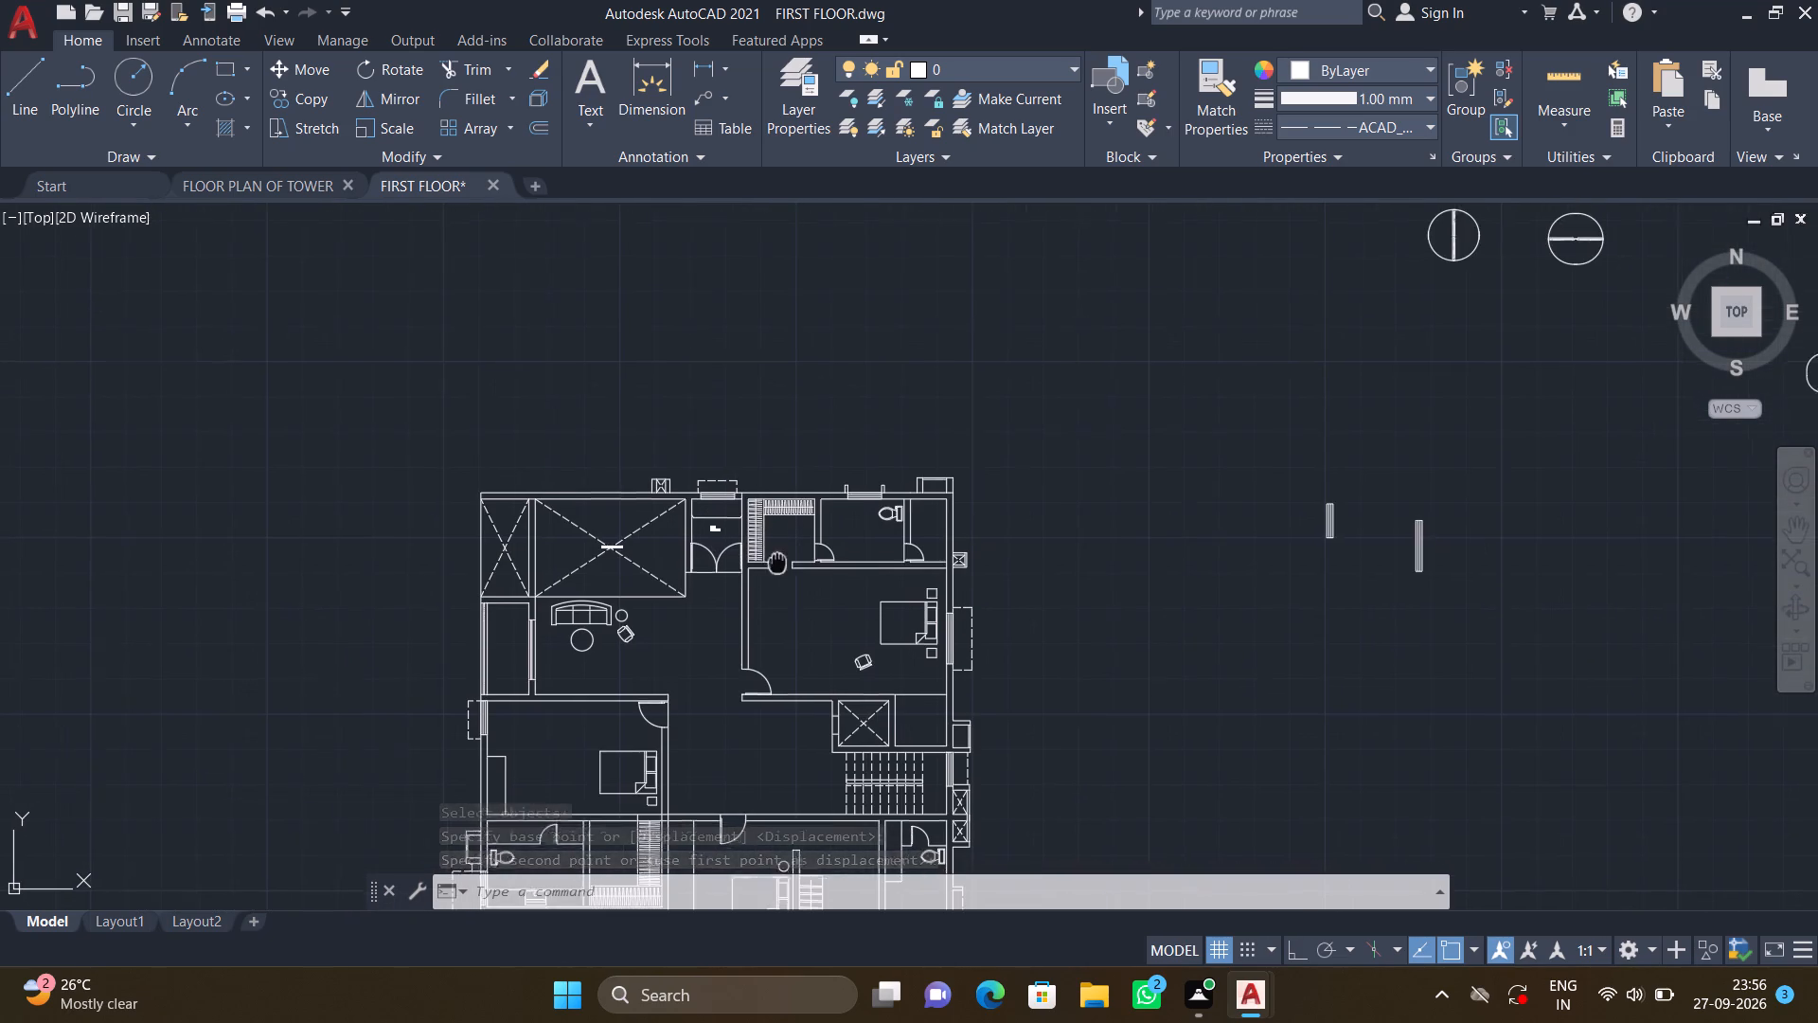
pyautogui.moveTo(772, 561); pyautogui.dragTo(642, 511, button='middle')
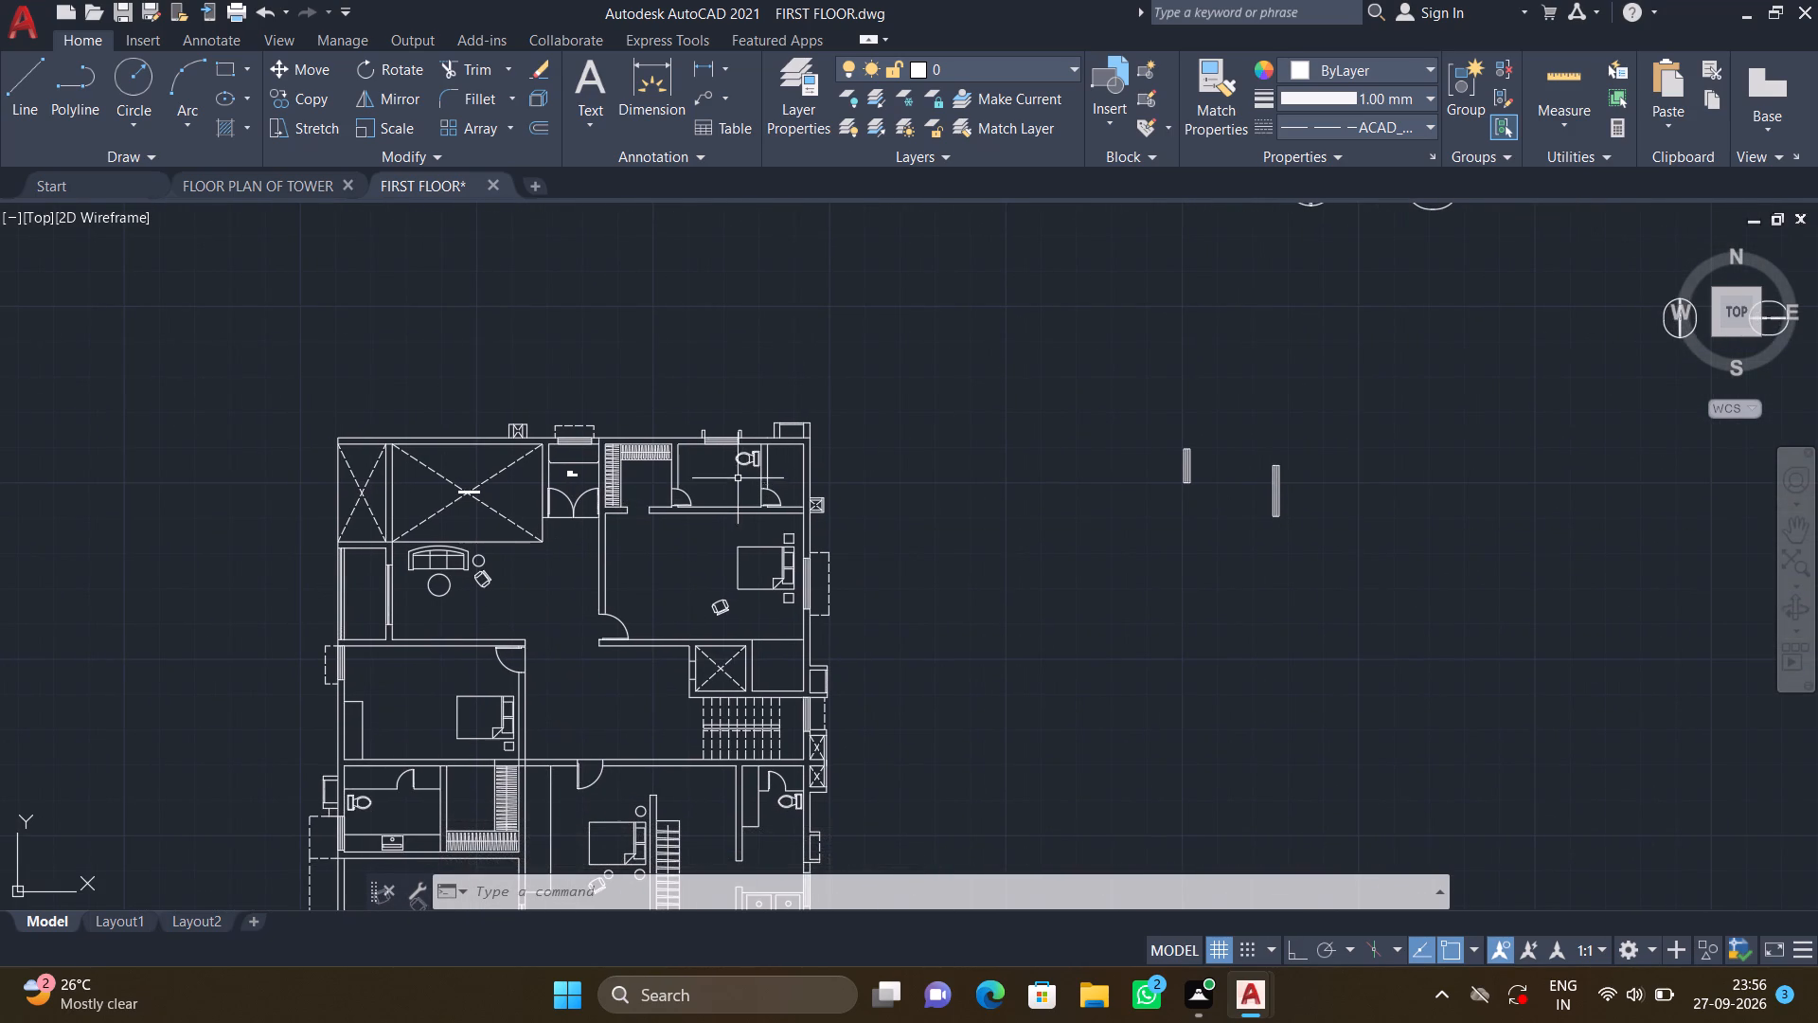
pyautogui.scroll(3, 722, 461)
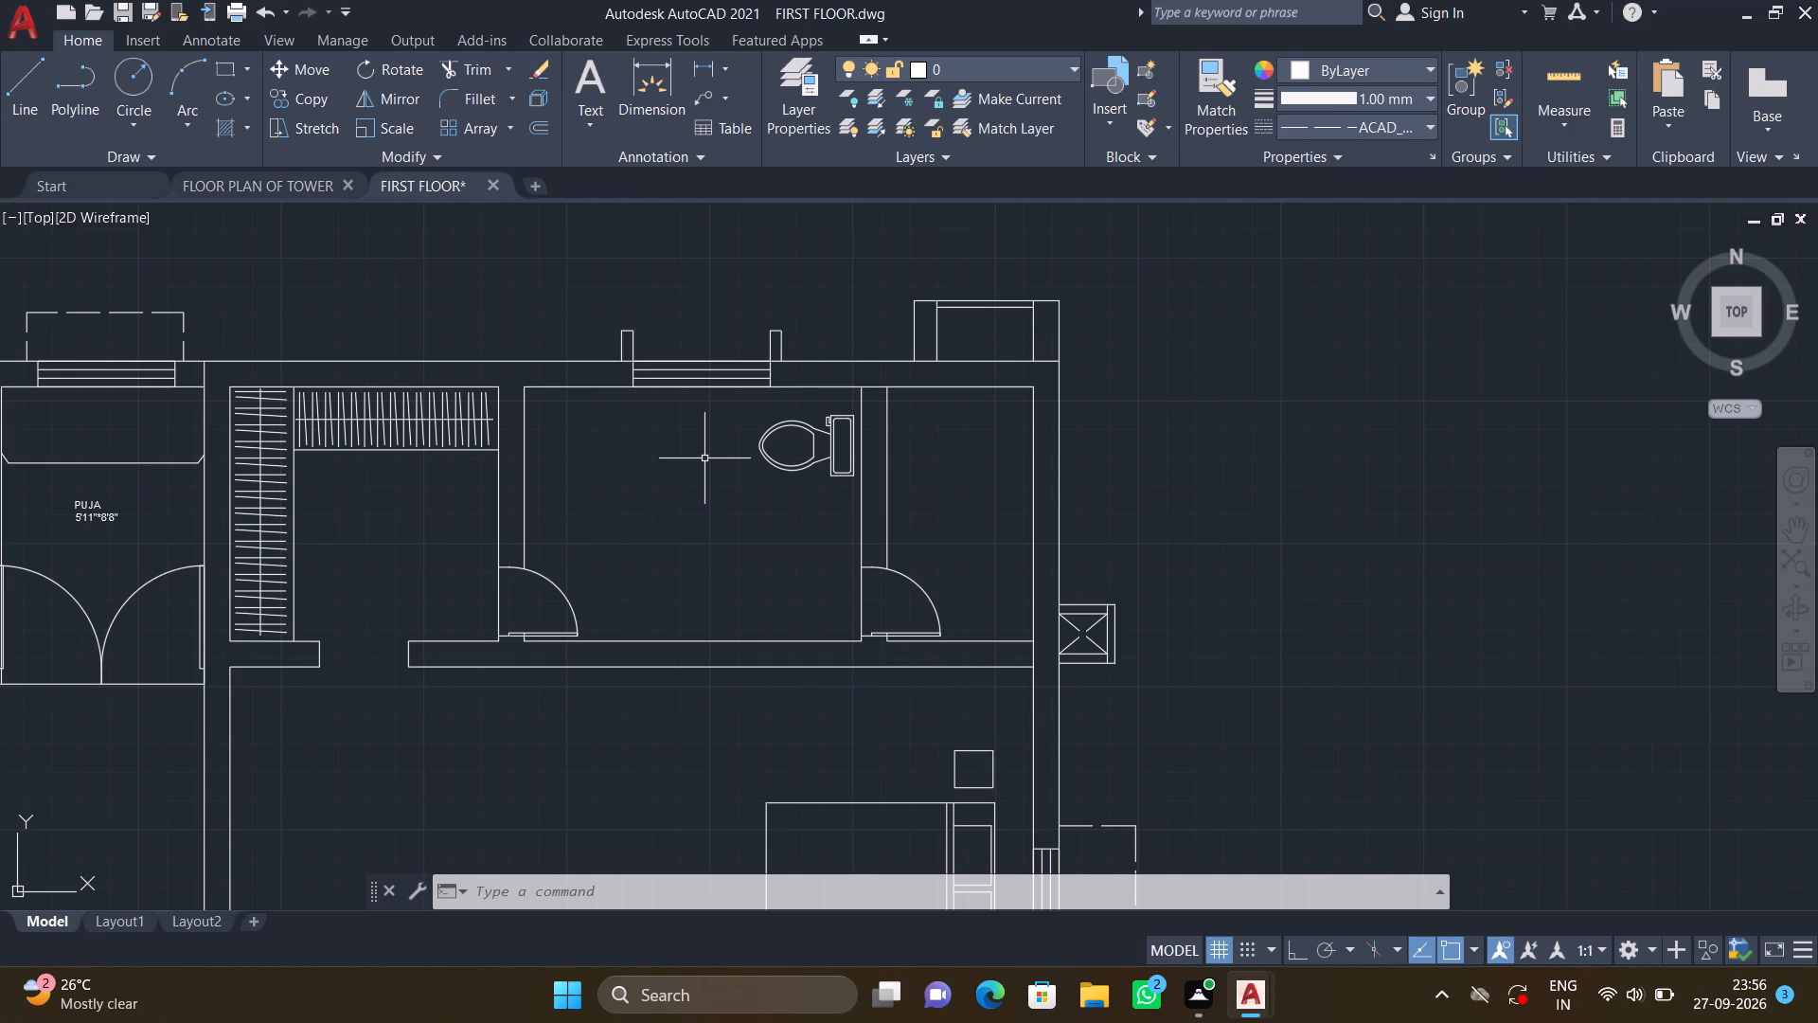
pyautogui.moveTo(334, 472); pyautogui.dragTo(597, 467, button='middle')
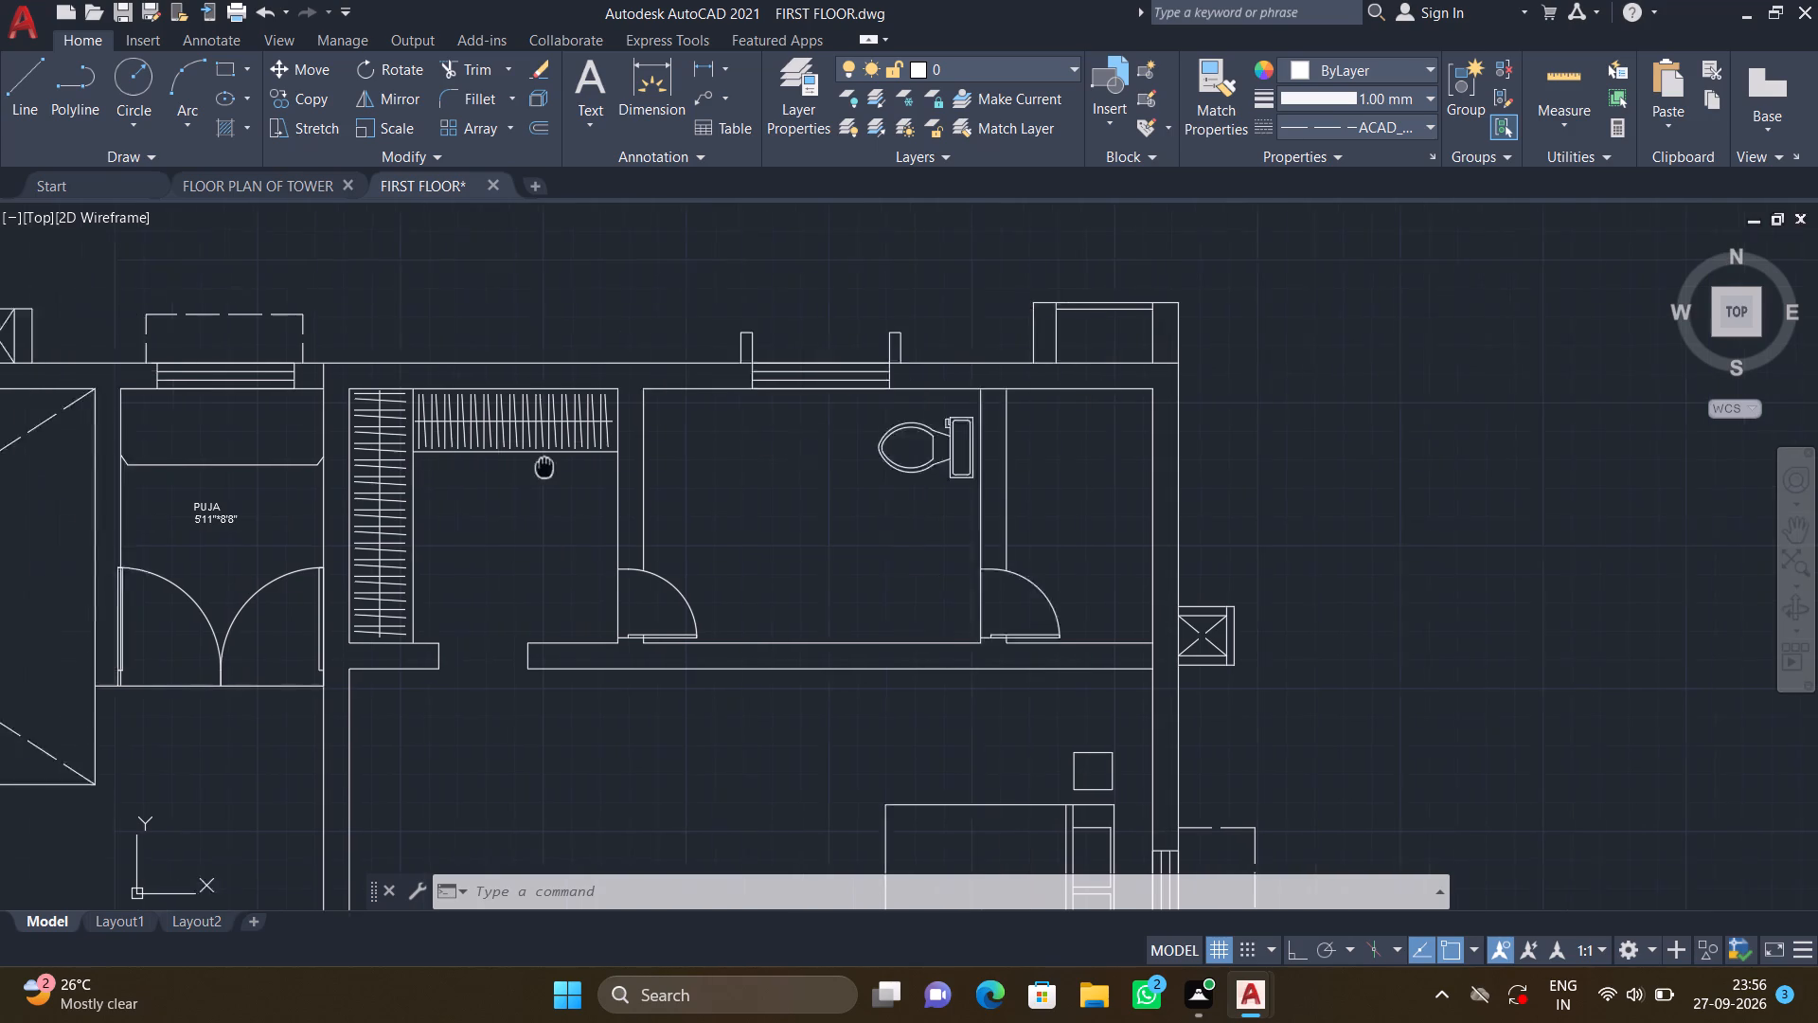
pyautogui.moveTo(597, 467); pyautogui.dragTo(601, 467, button='middle')
pyautogui.scroll(3, 574, 508)
pyautogui.moveTo(563, 467); pyautogui.dragTo(554, 531, button='middle')
pyautogui.scroll(-1, 620, 578)
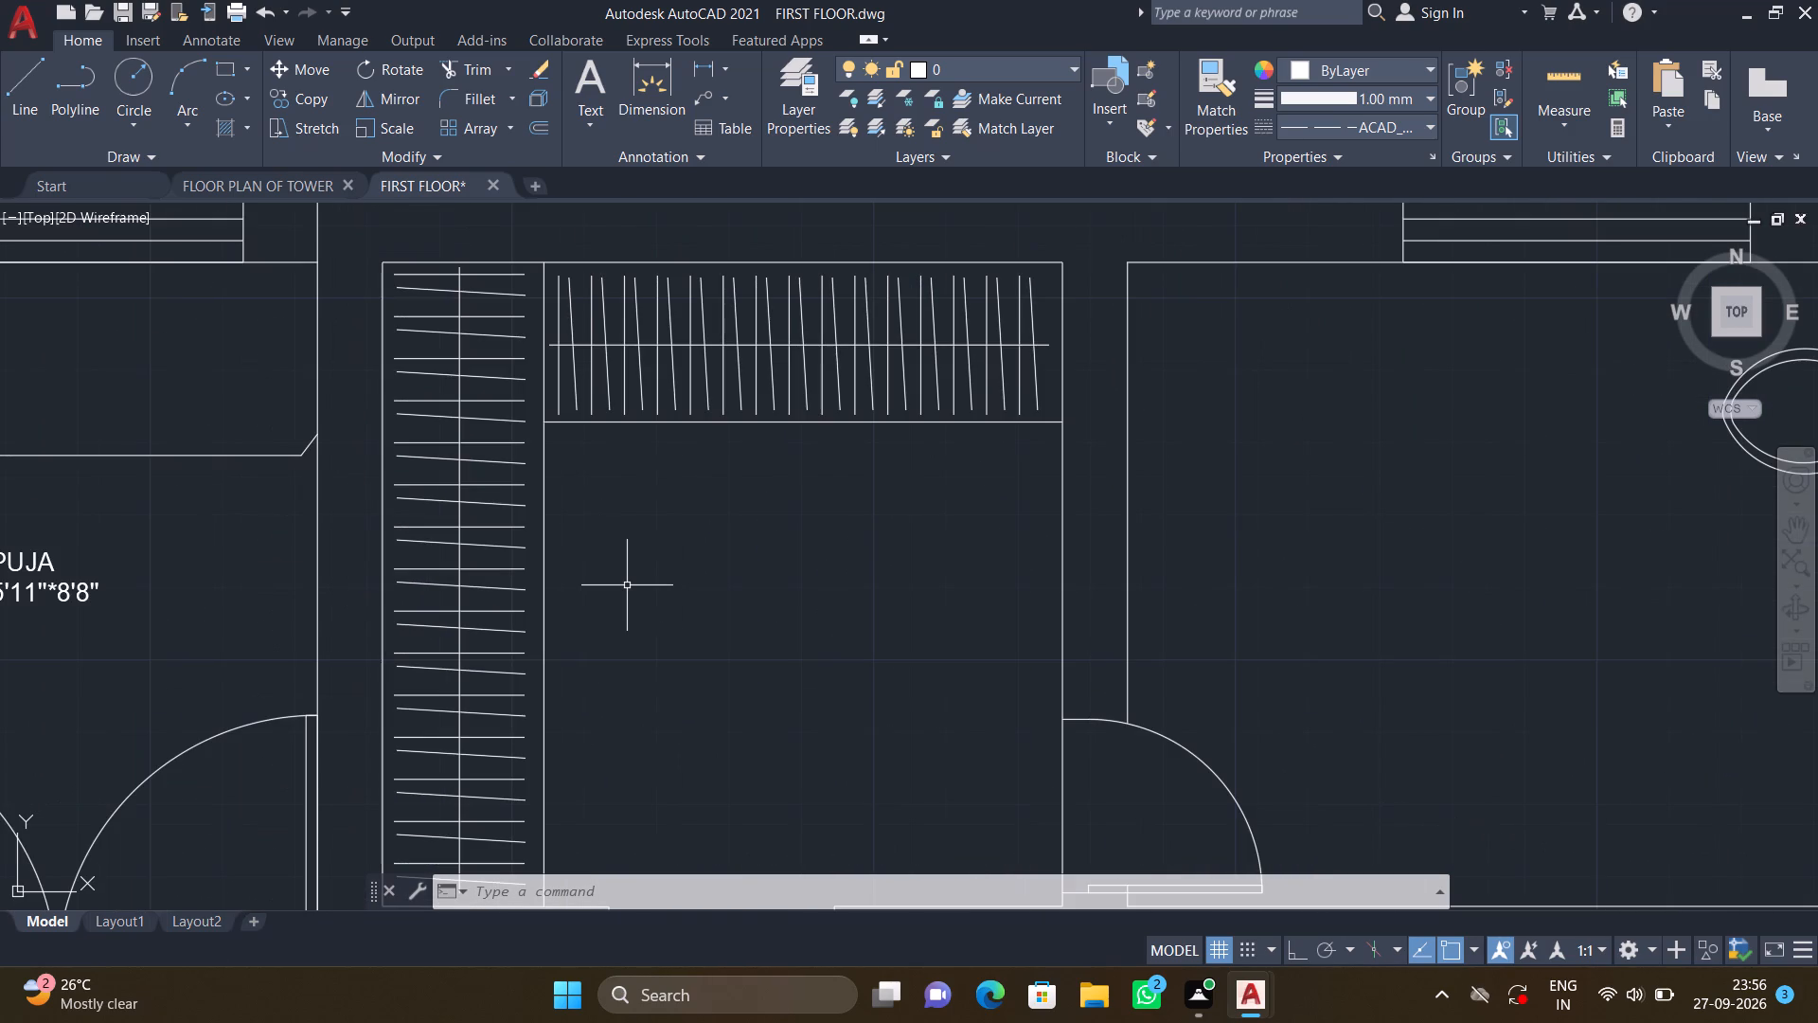
pyautogui.write('MT')
pyautogui.press('Return')
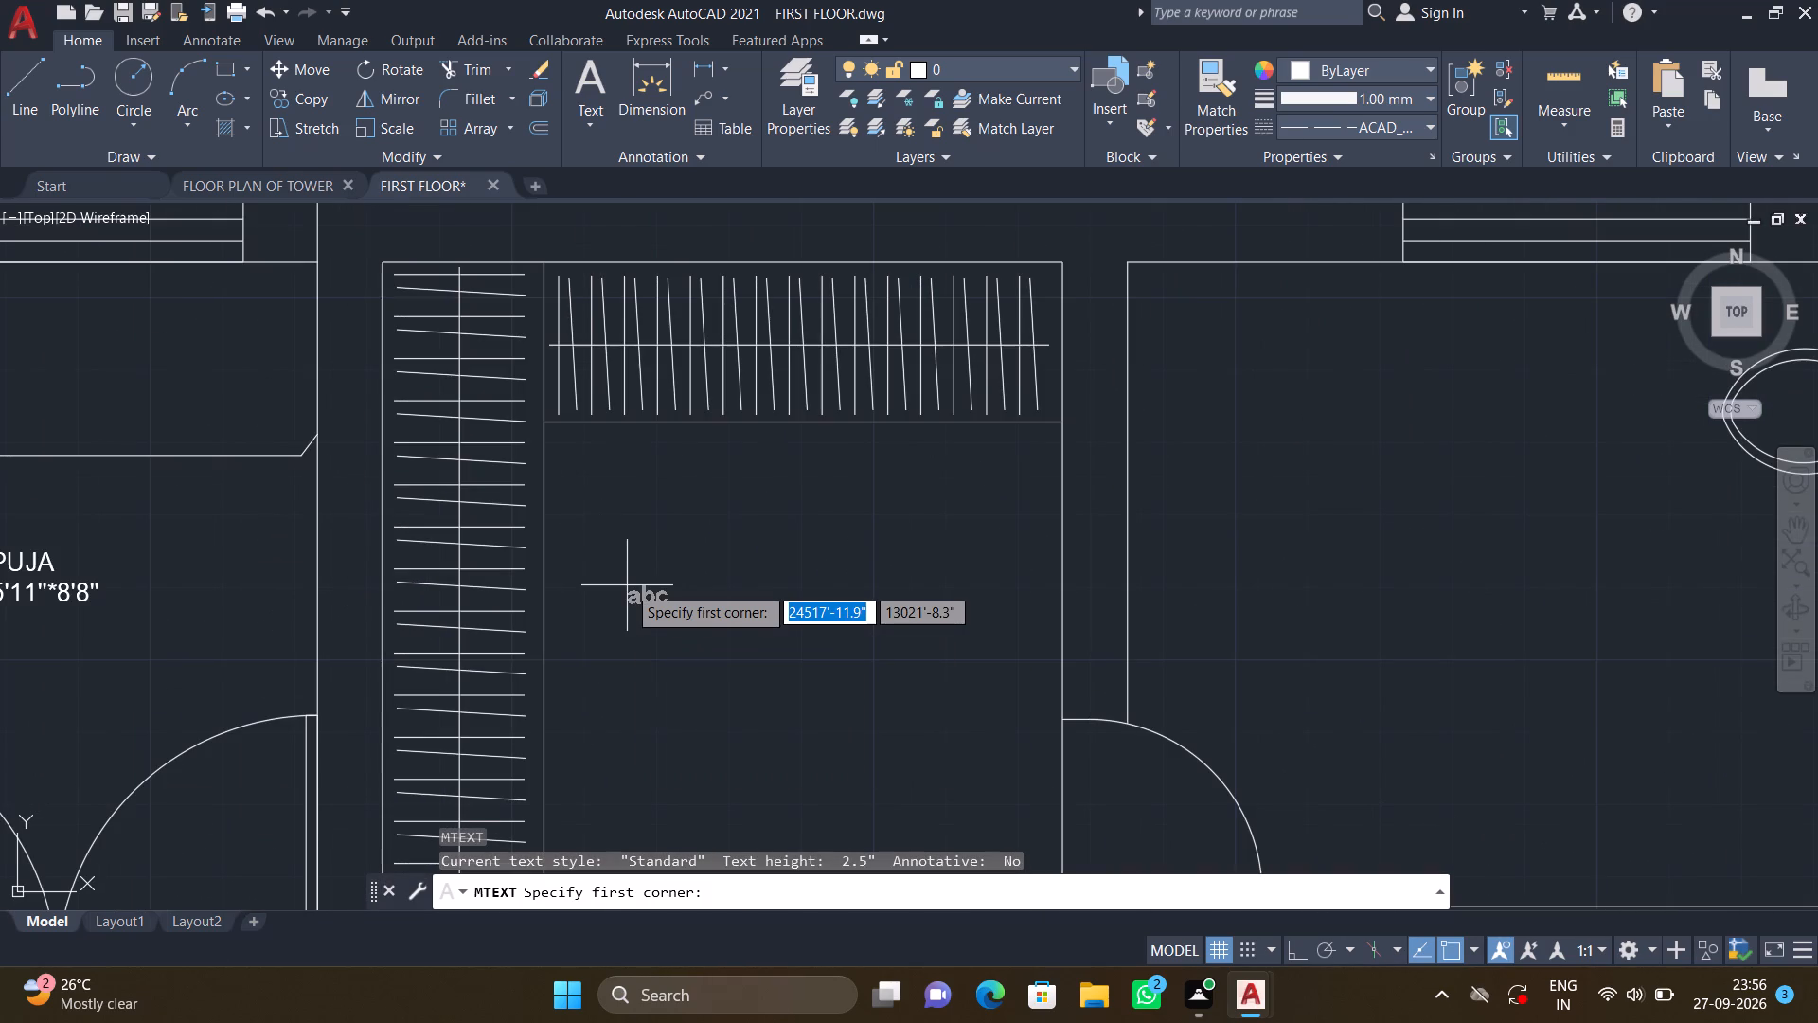
pyautogui.click(600, 543)
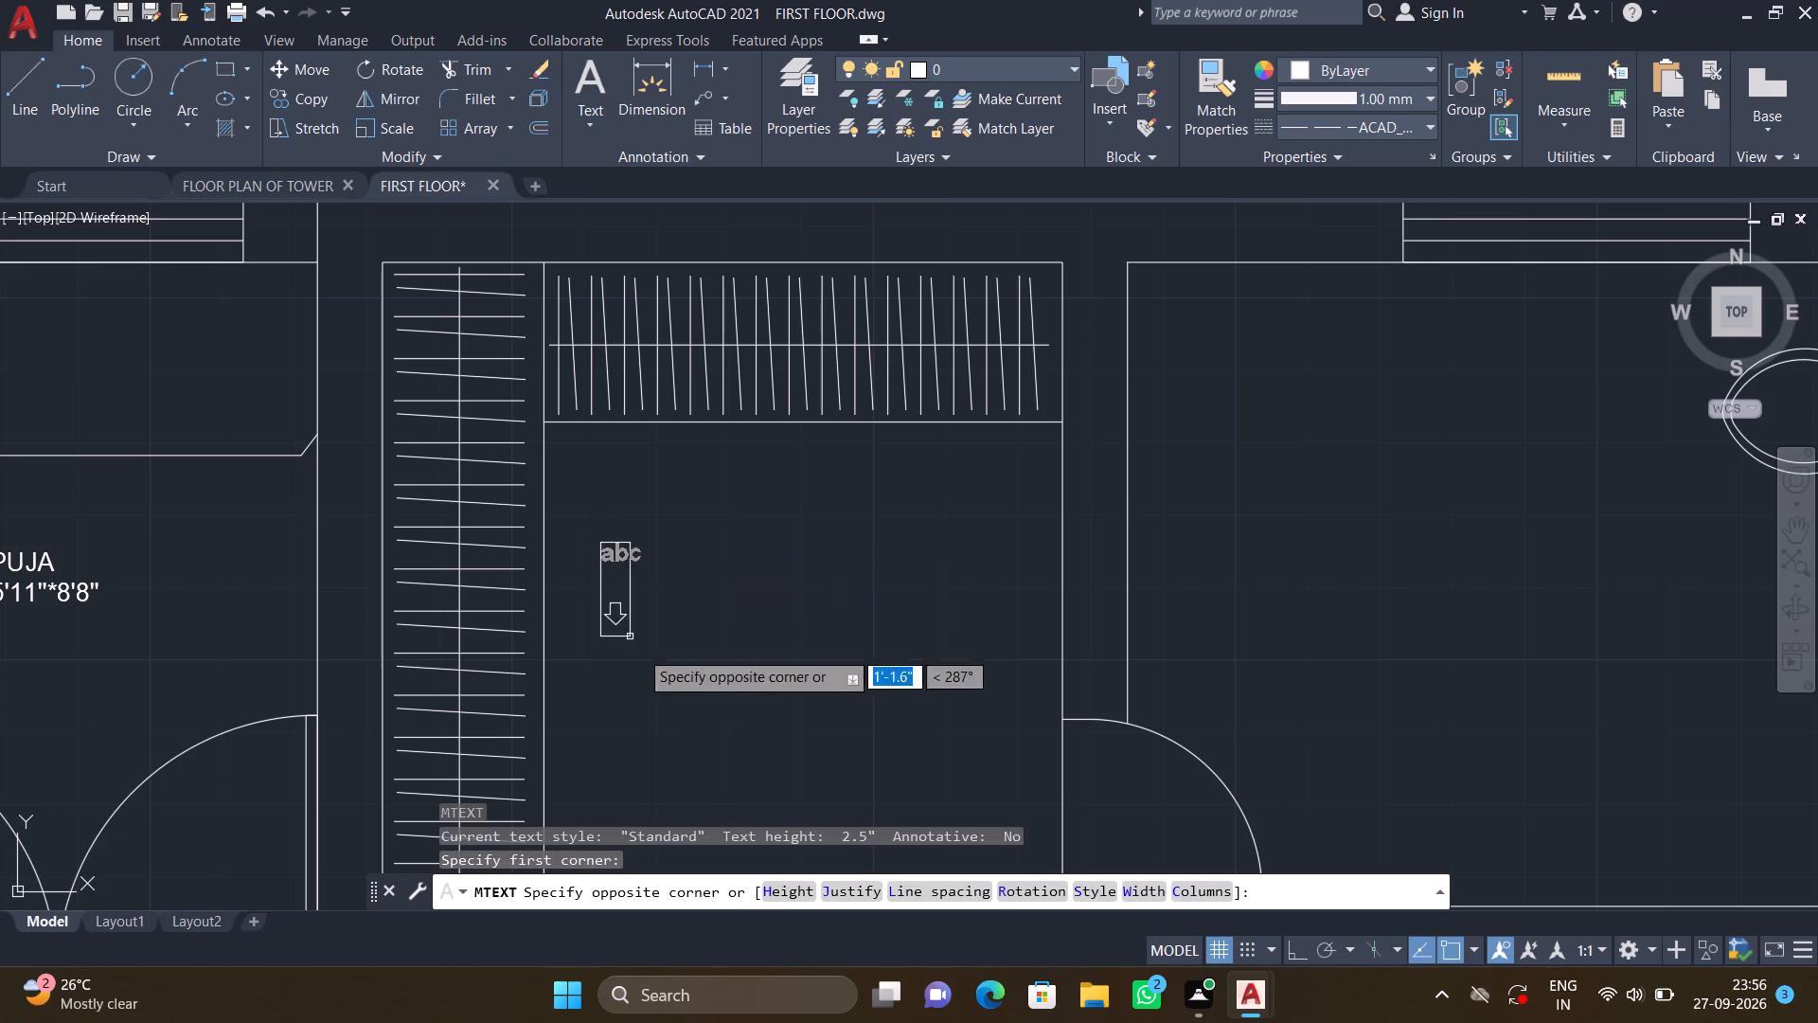
pyautogui.click(941, 726)
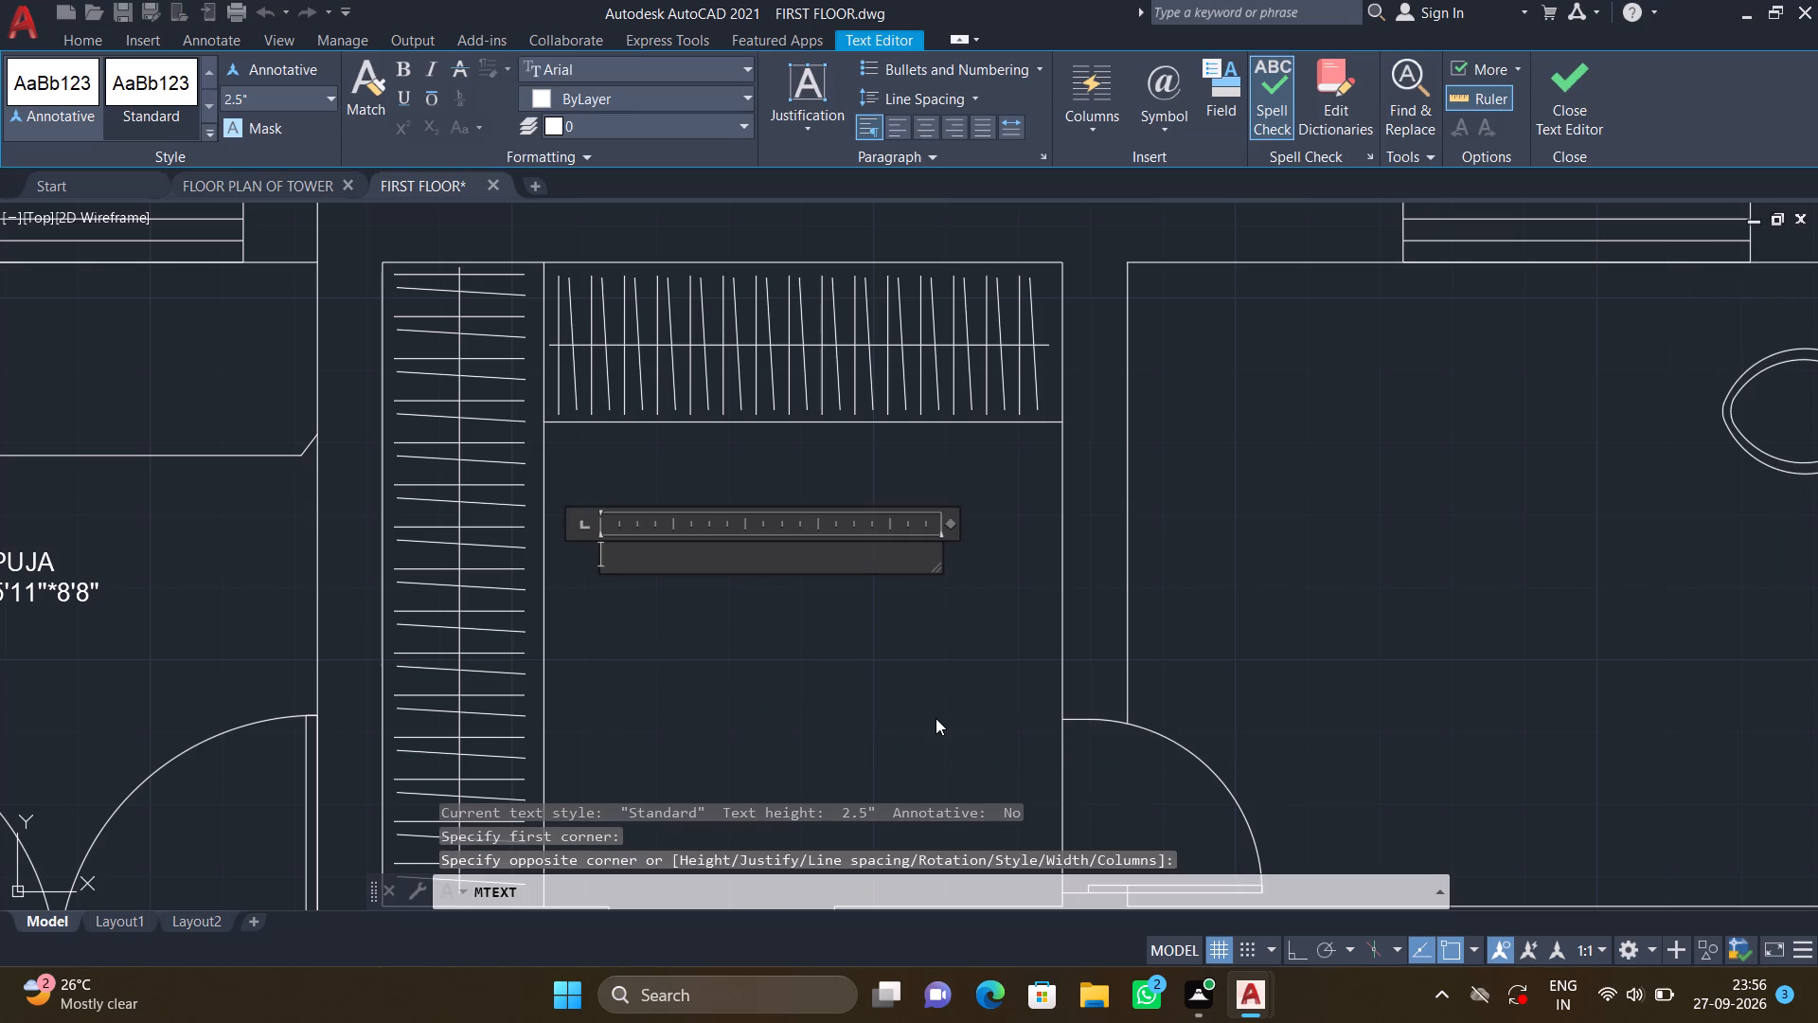
pyautogui.write('WA')
pyautogui.write('LK')
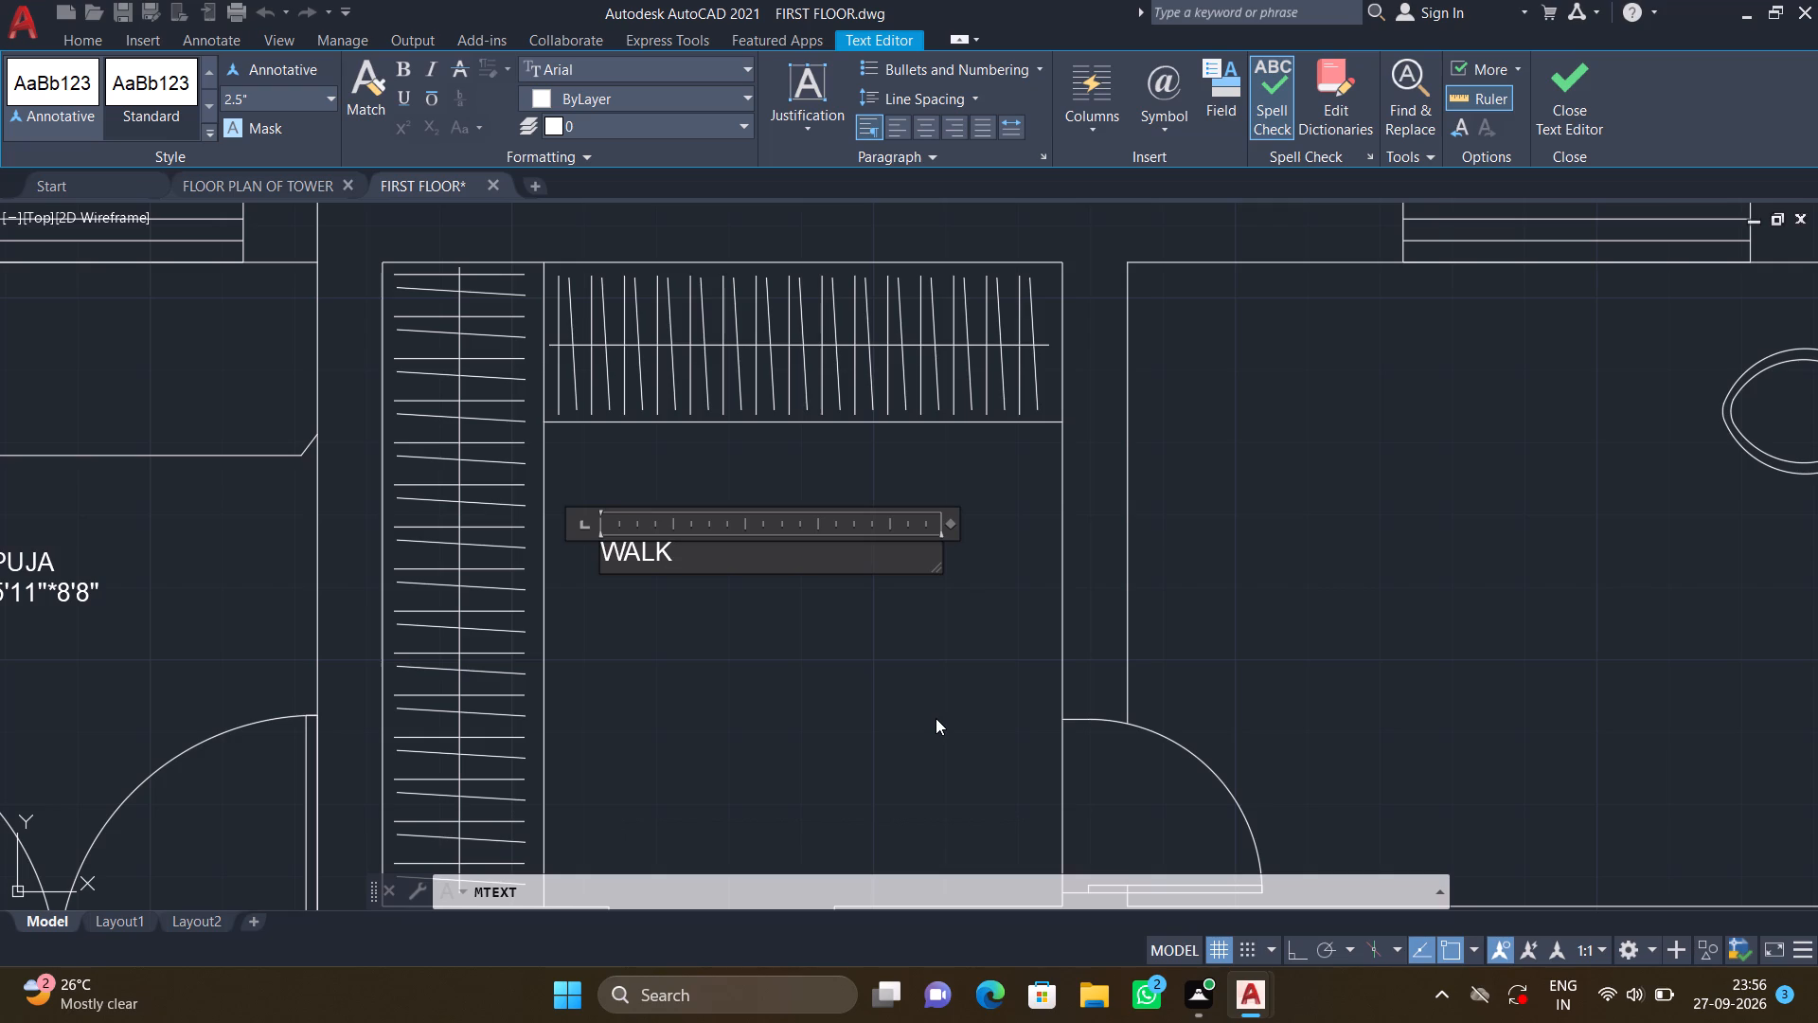
pyautogui.press('-')
pyautogui.press('BackSpace')
pyautogui.press('space')
pyautogui.press('BackSpace')
pyautogui.press('space')
pyautogui.press('space')
pyautogui.press('-')
pyautogui.press('space')
pyautogui.press('space')
pyautogui.press('BackSpace')
pyautogui.write('IN')
pyautogui.press('Return')
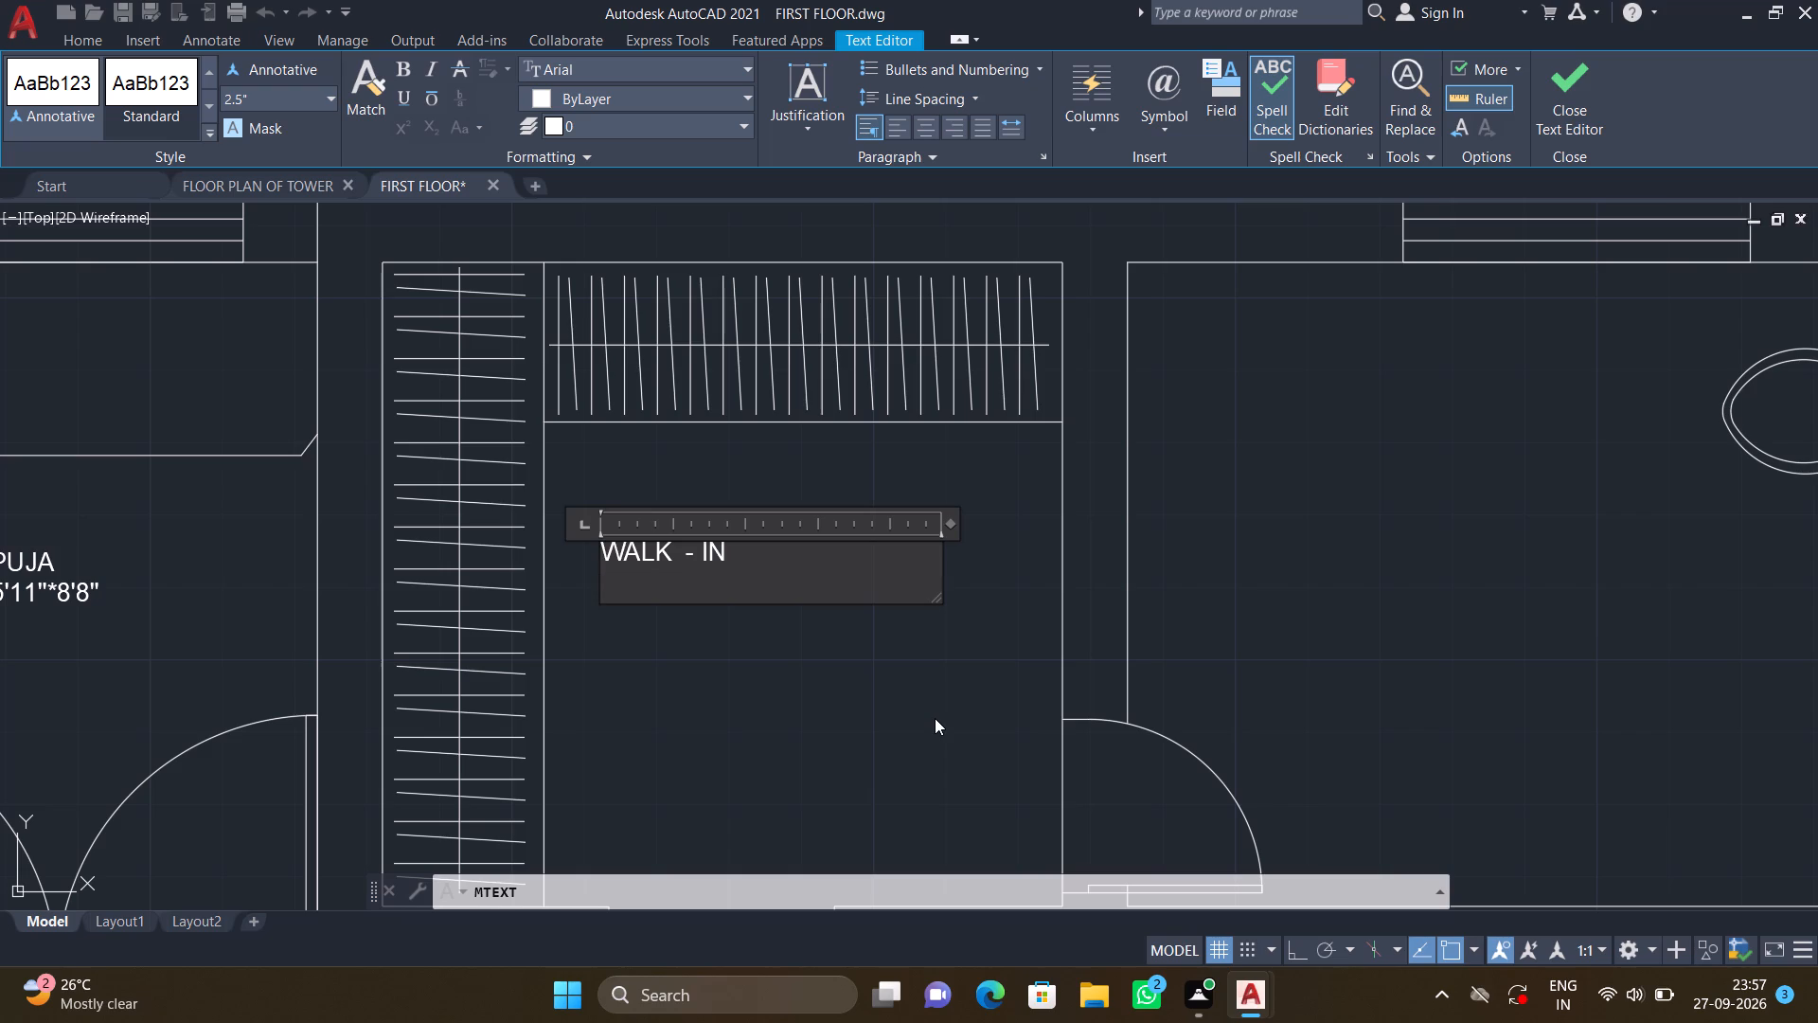
pyautogui.write('7;')
pyautogui.press('BackSpace')
pyautogui.press("'")
pyautogui.write('10"')
pyautogui.press('*')
pyautogui.write("7'")
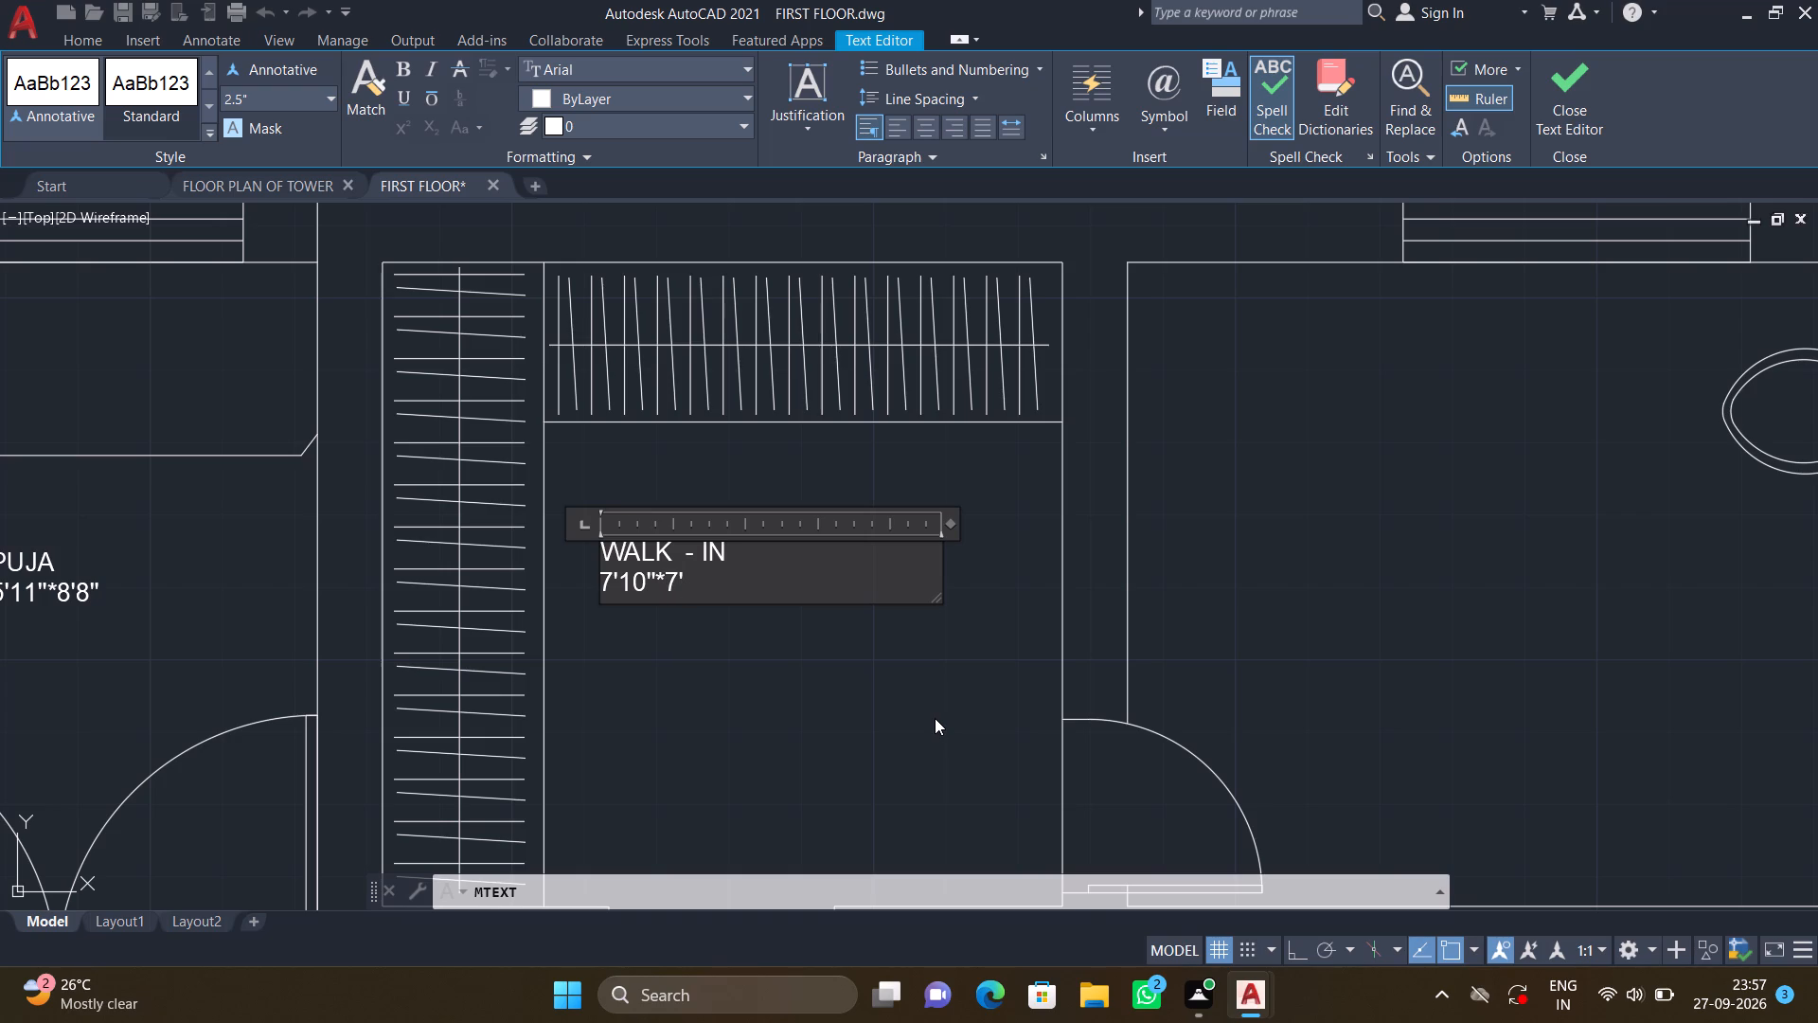
pyautogui.press('5')
pyautogui.hotkey('shift', '"')
pyautogui.press('Return')
pyautogui.press('Escape')
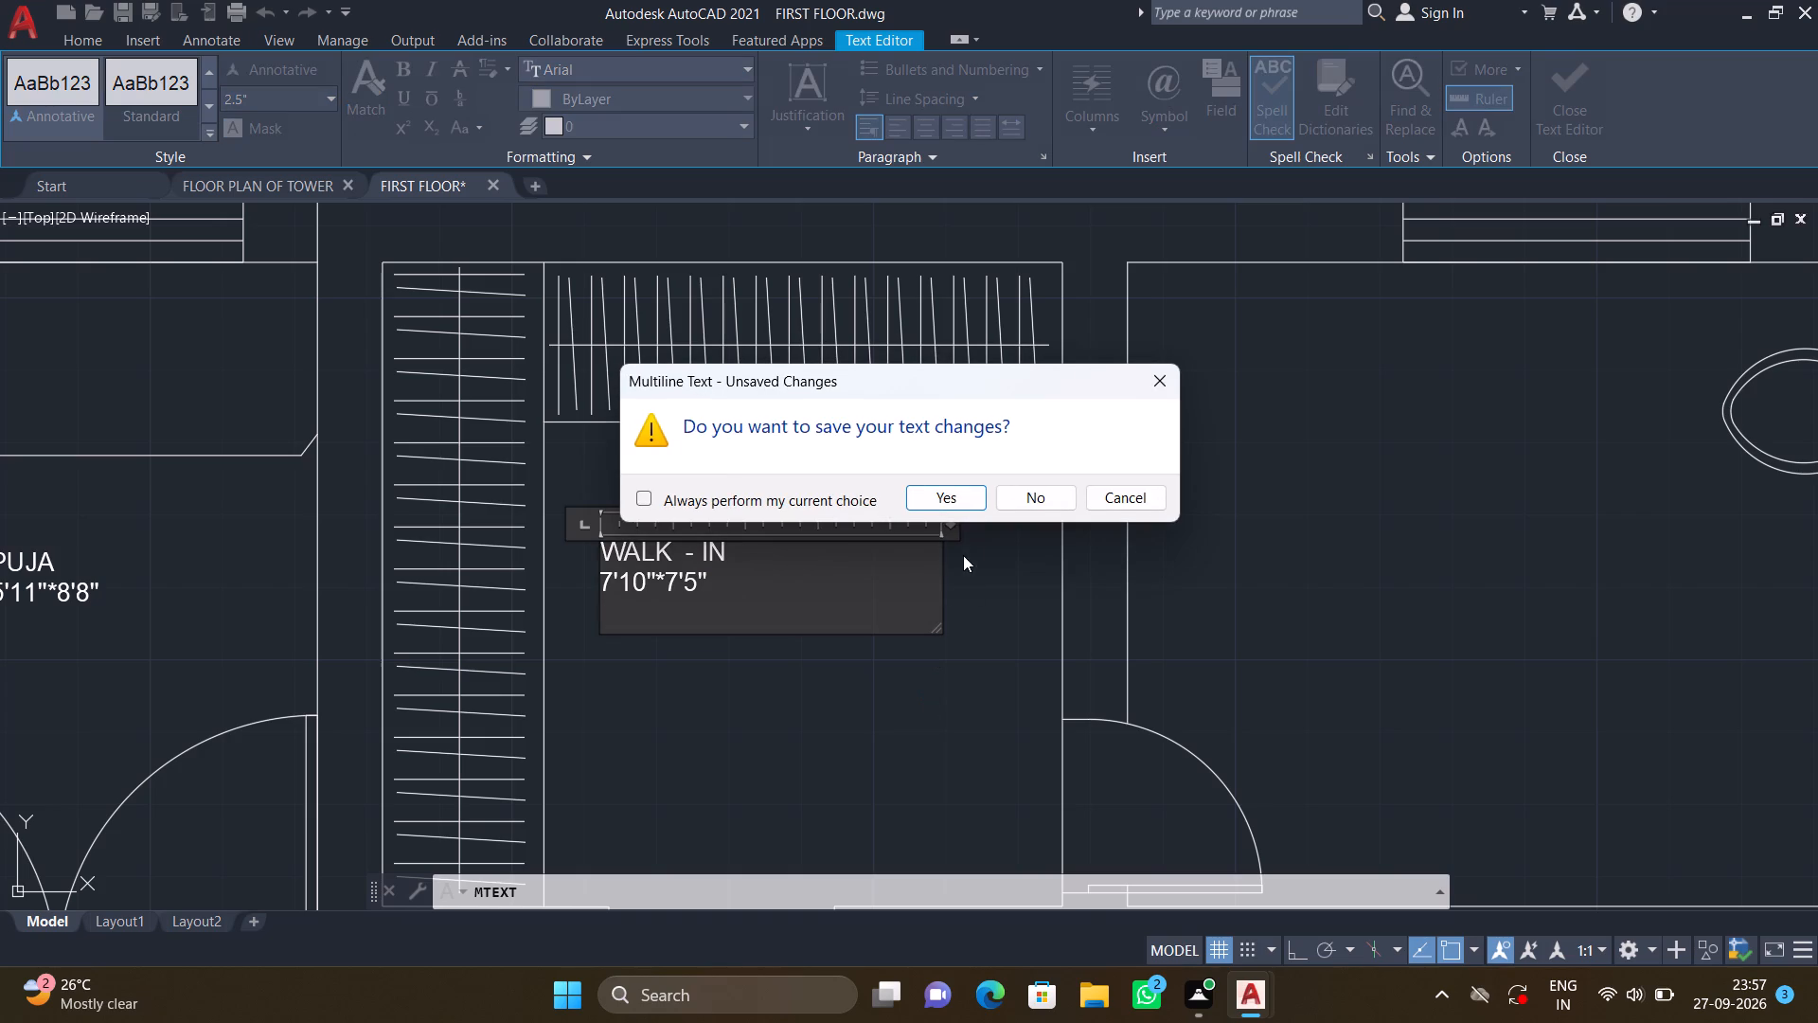
pyautogui.click(971, 500)
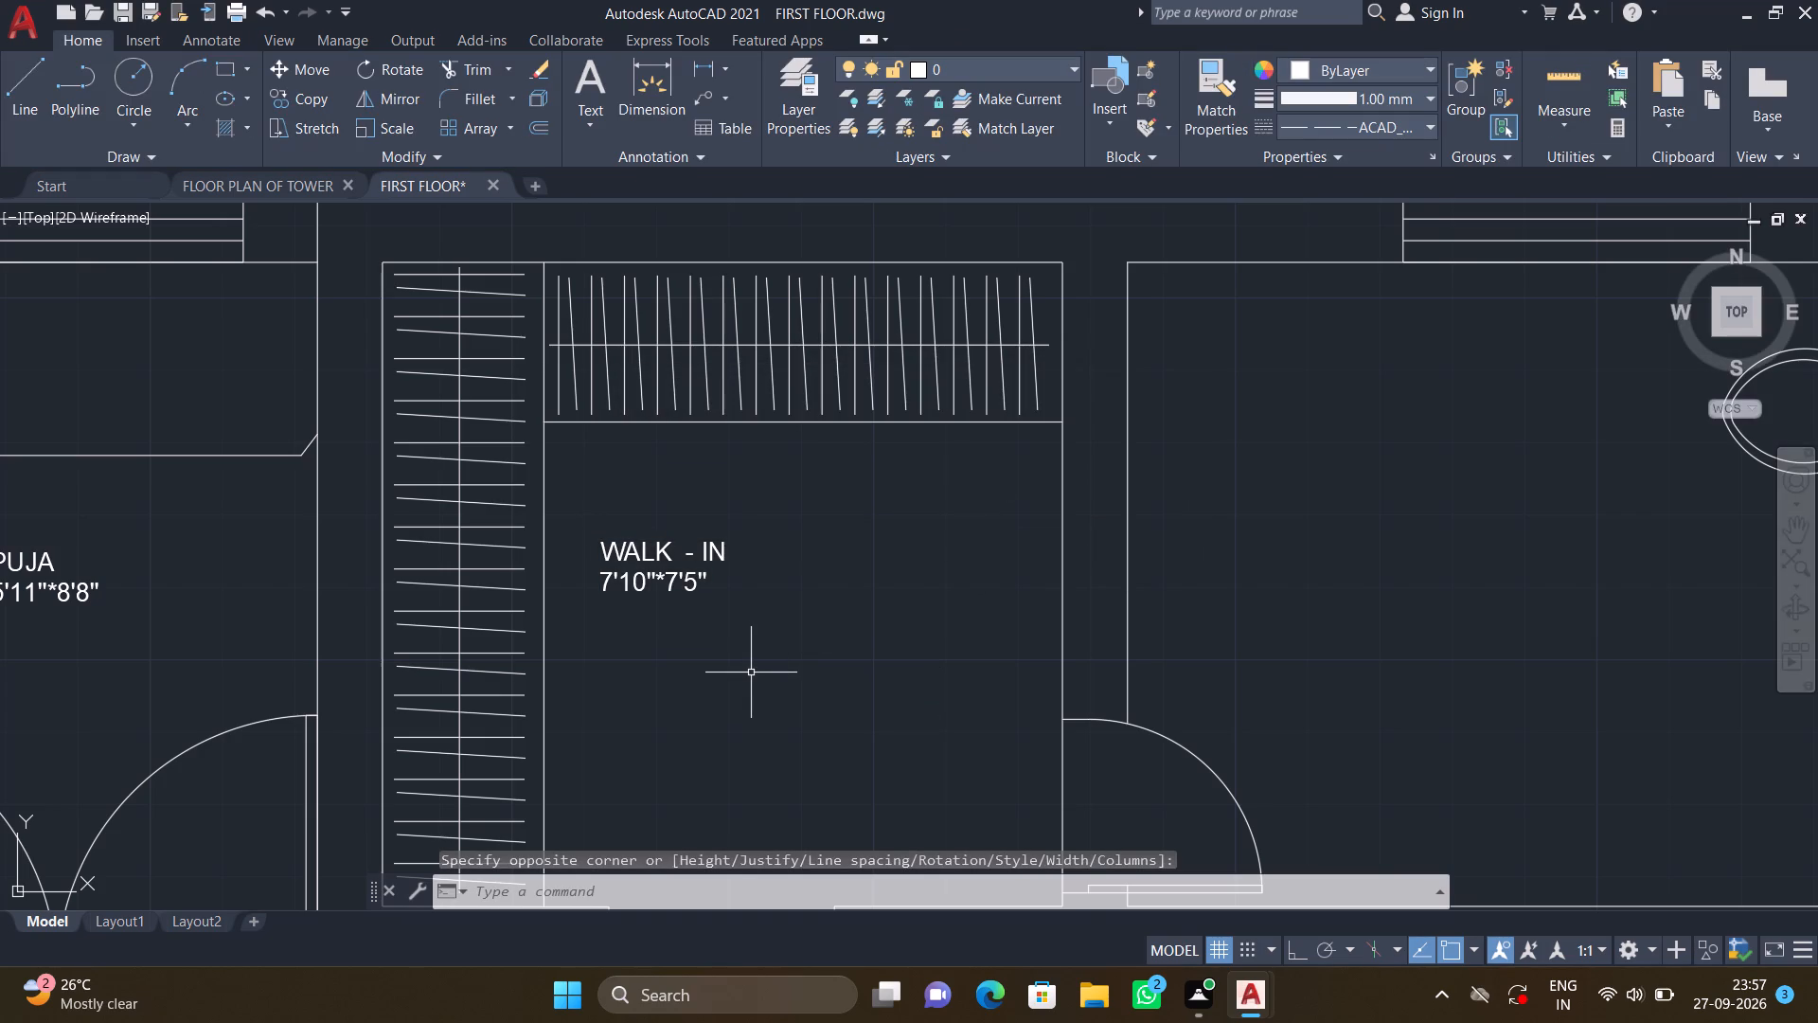
# Move the WALK - IN label to the middle of the open floor area between the wardrobes and the room's far wall.
pyautogui.press('m')
pyautogui.press('Return')
pyautogui.click(770, 637)
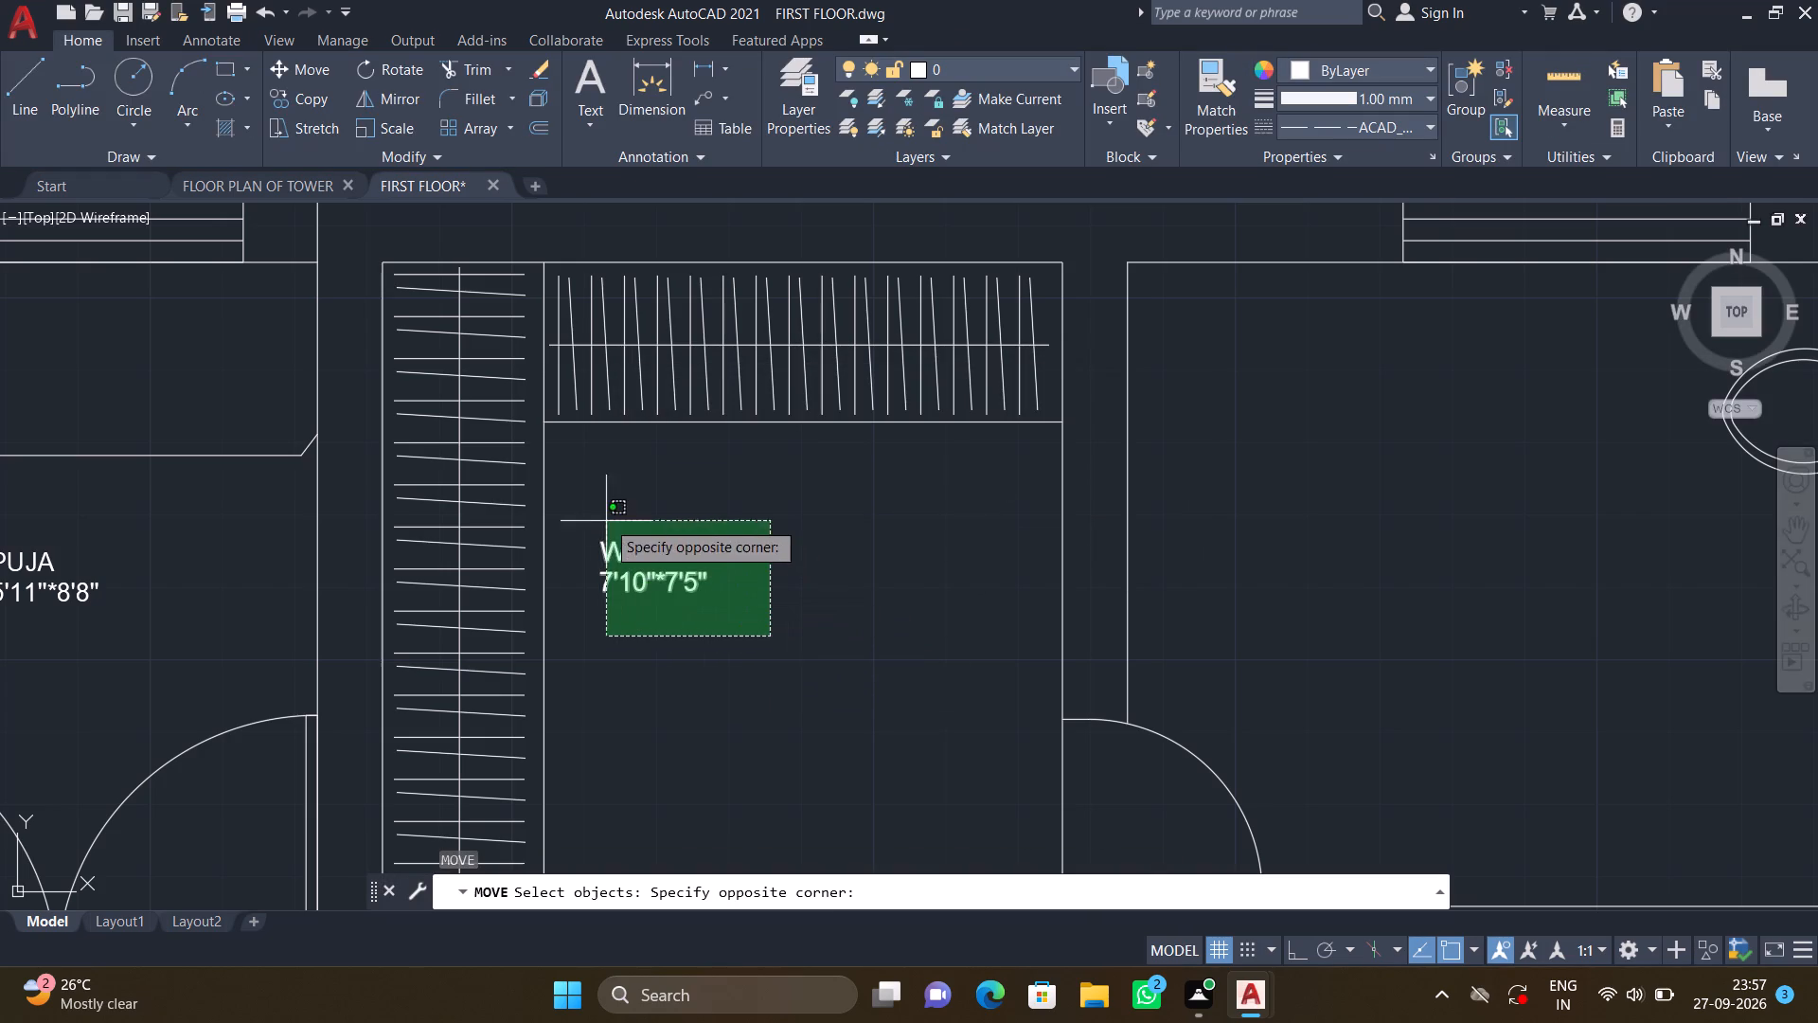
pyautogui.click(594, 511)
pyautogui.press('Return')
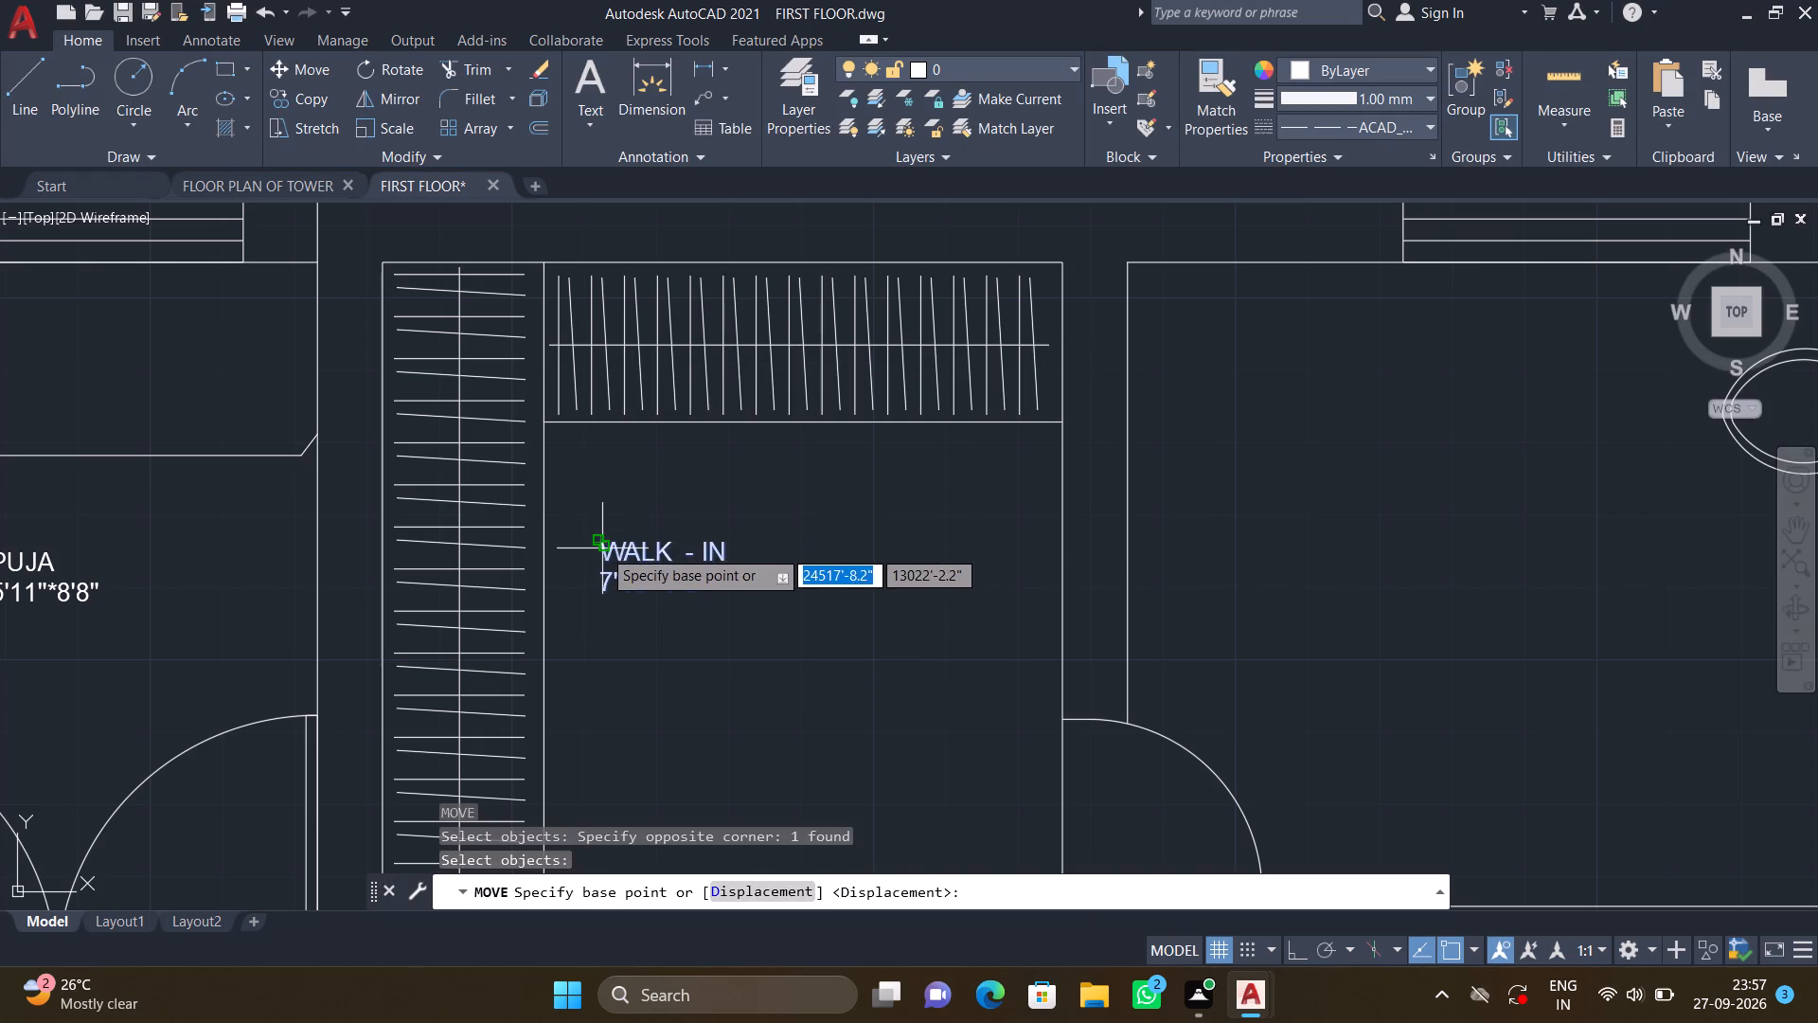
pyautogui.click(602, 548)
pyautogui.scroll(-2, 710, 580)
pyautogui.moveTo(716, 603); pyautogui.dragTo(716, 545, button='middle')
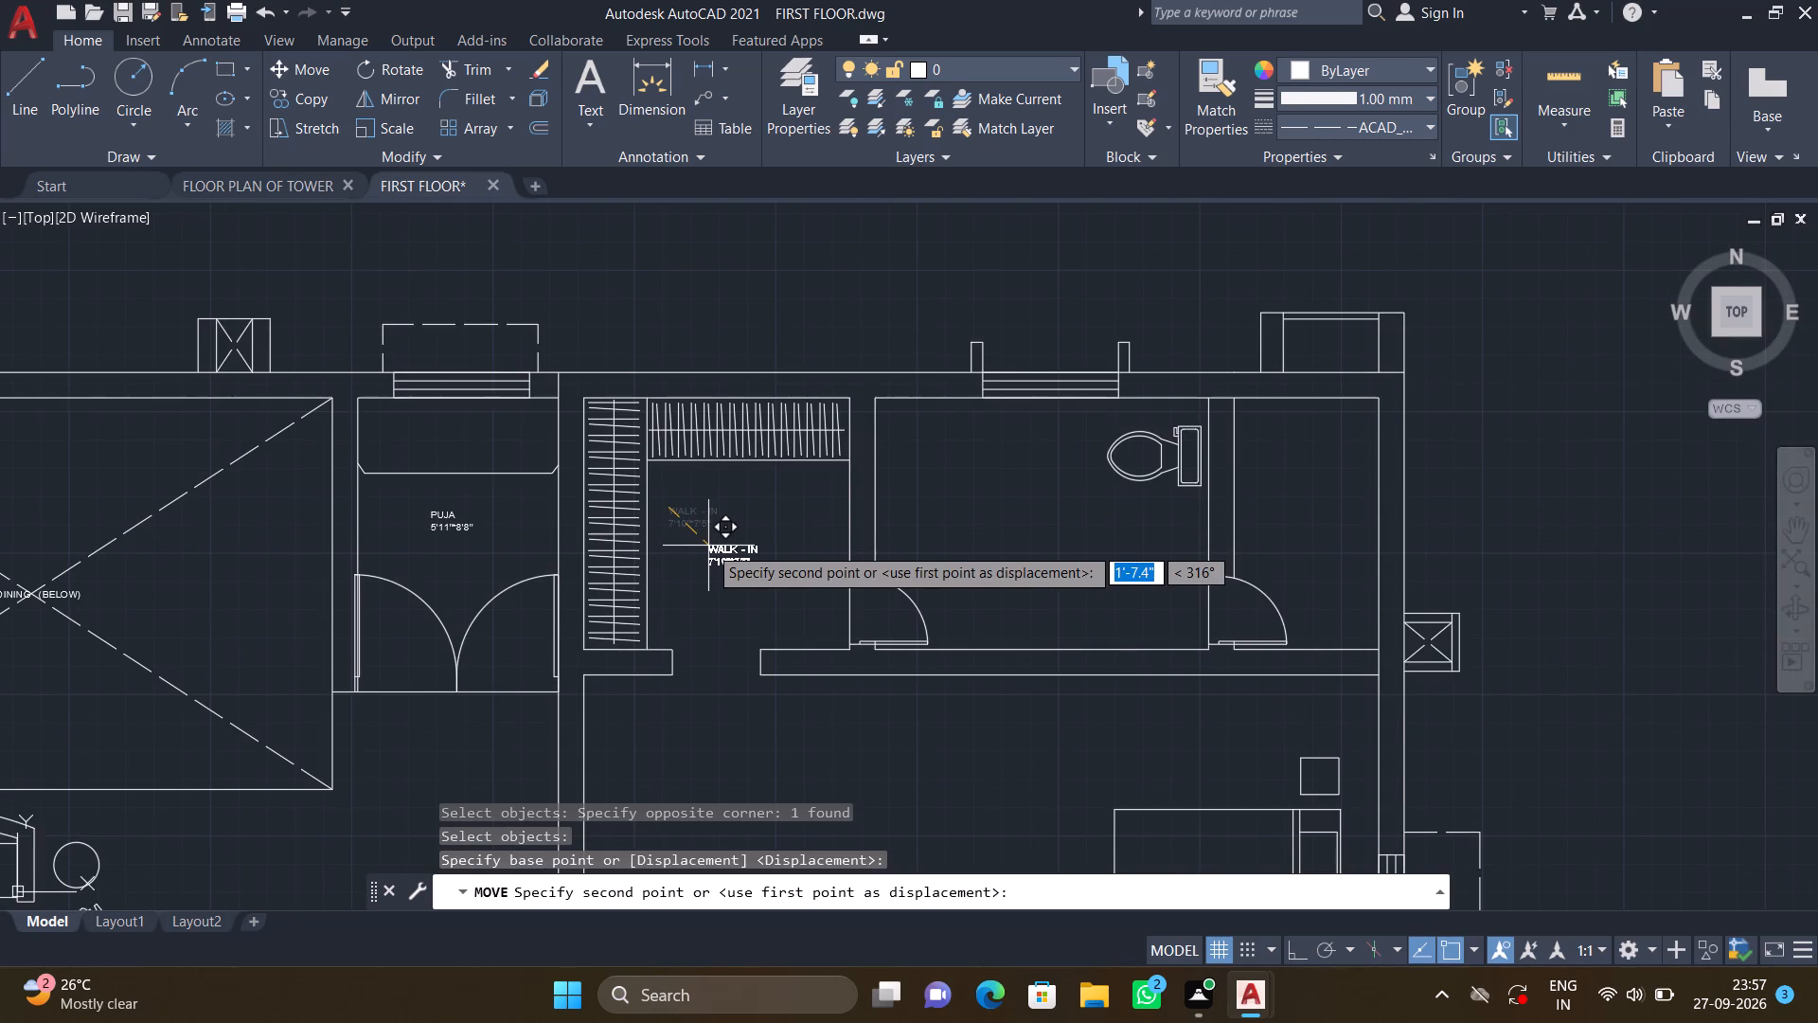
pyautogui.scroll(2, 709, 549)
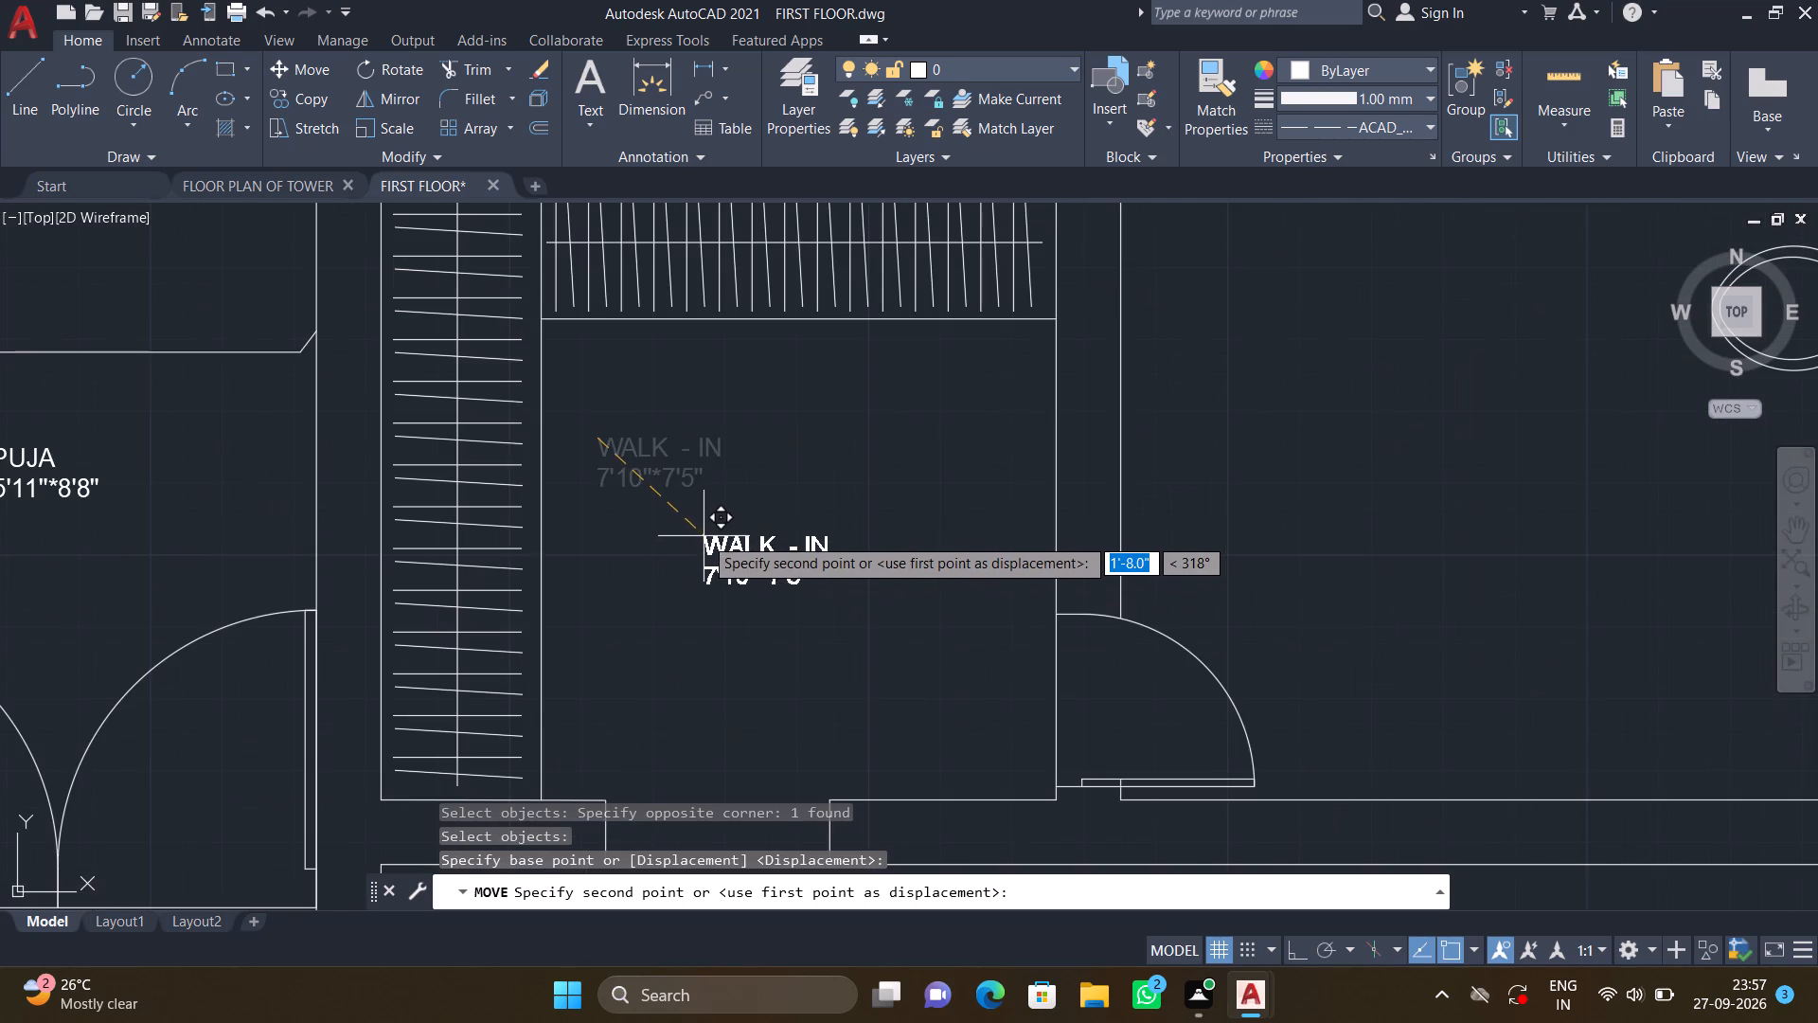
pyautogui.click(704, 536)
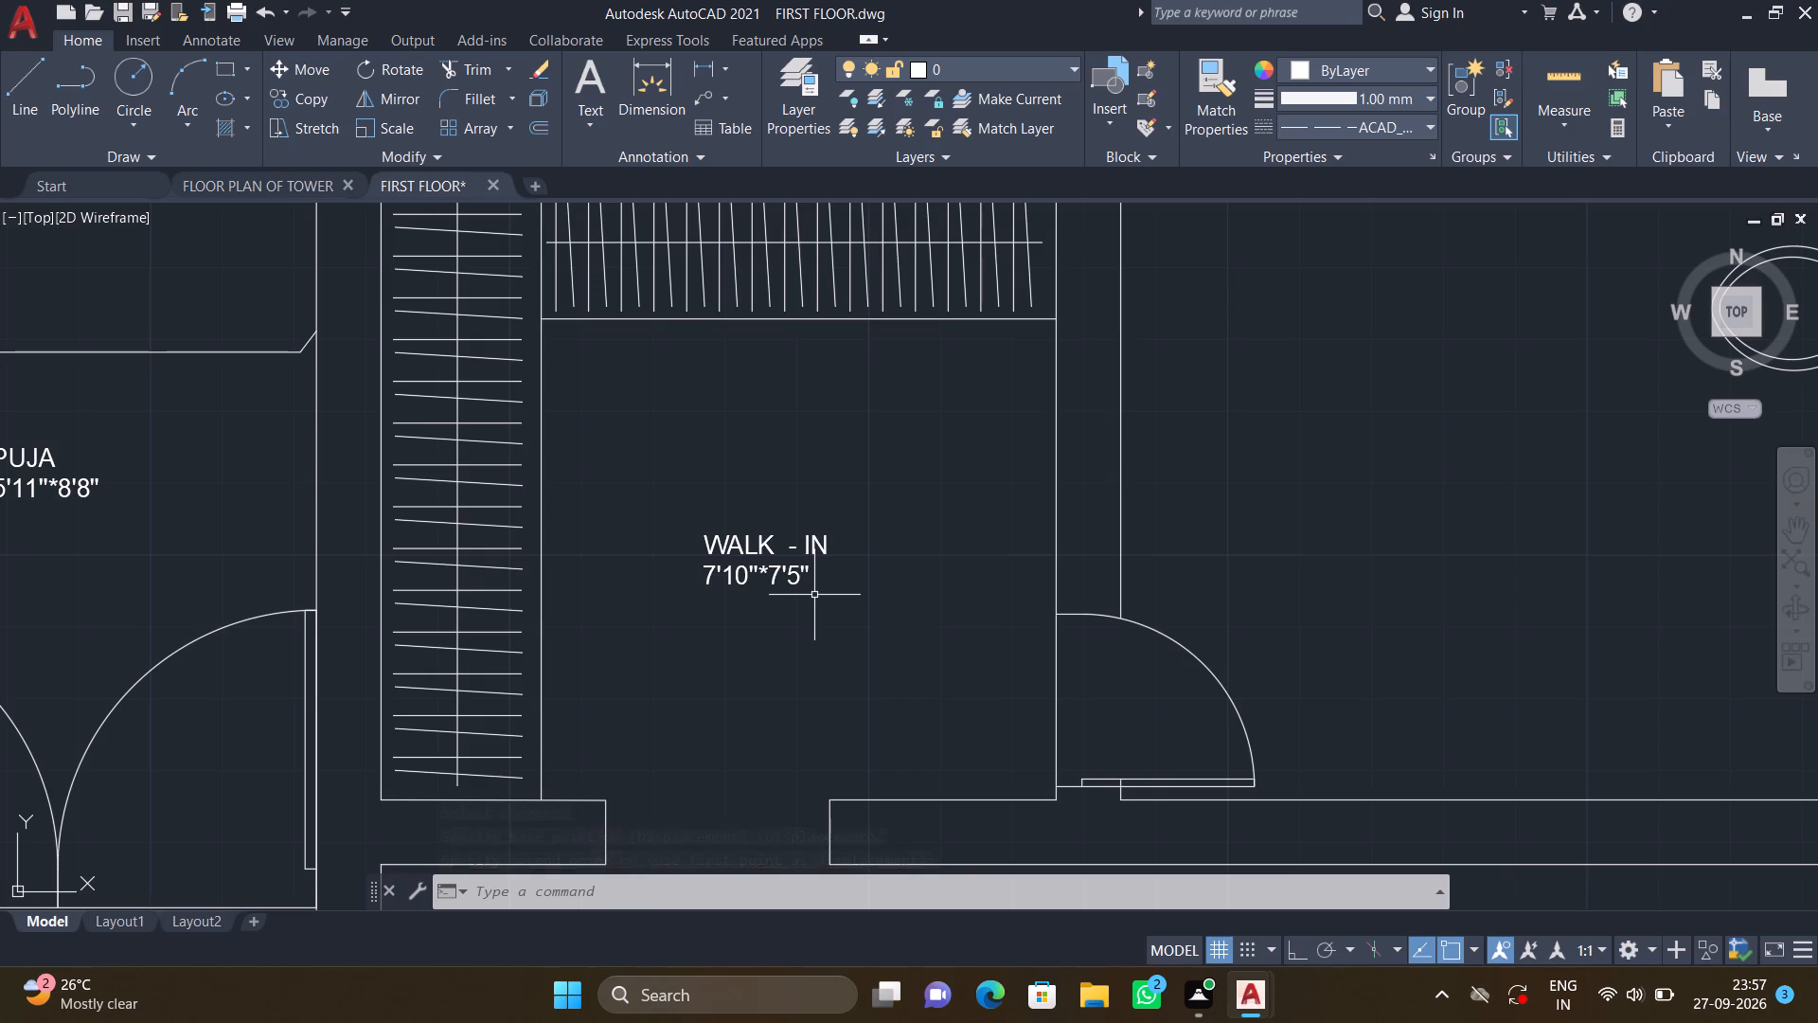
# Add the two-line multiline text label "TOILET" and "9'10"*7'5"" in the WC room beside the walk-in, keeping the text changes.
pyautogui.moveTo(904, 569); pyautogui.dragTo(650, 583, button='middle')
pyautogui.scroll(-1, 750, 539)
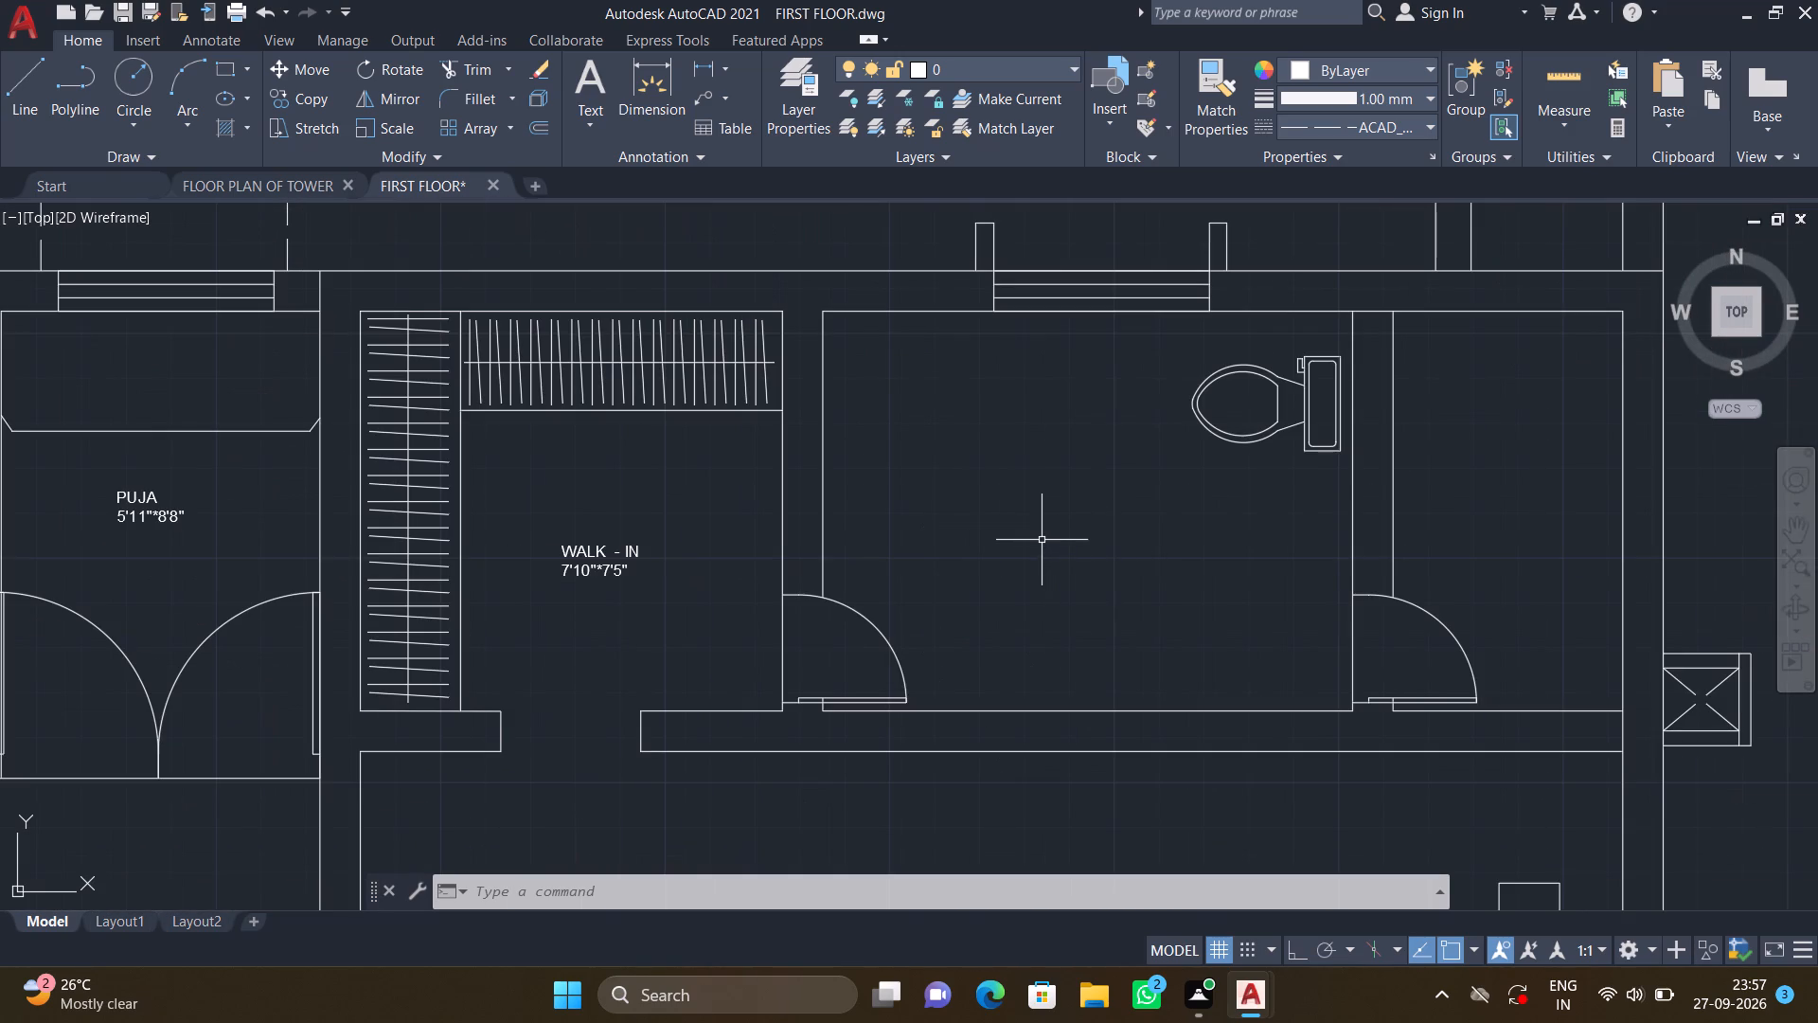
pyautogui.write('MT')
pyautogui.press('Return')
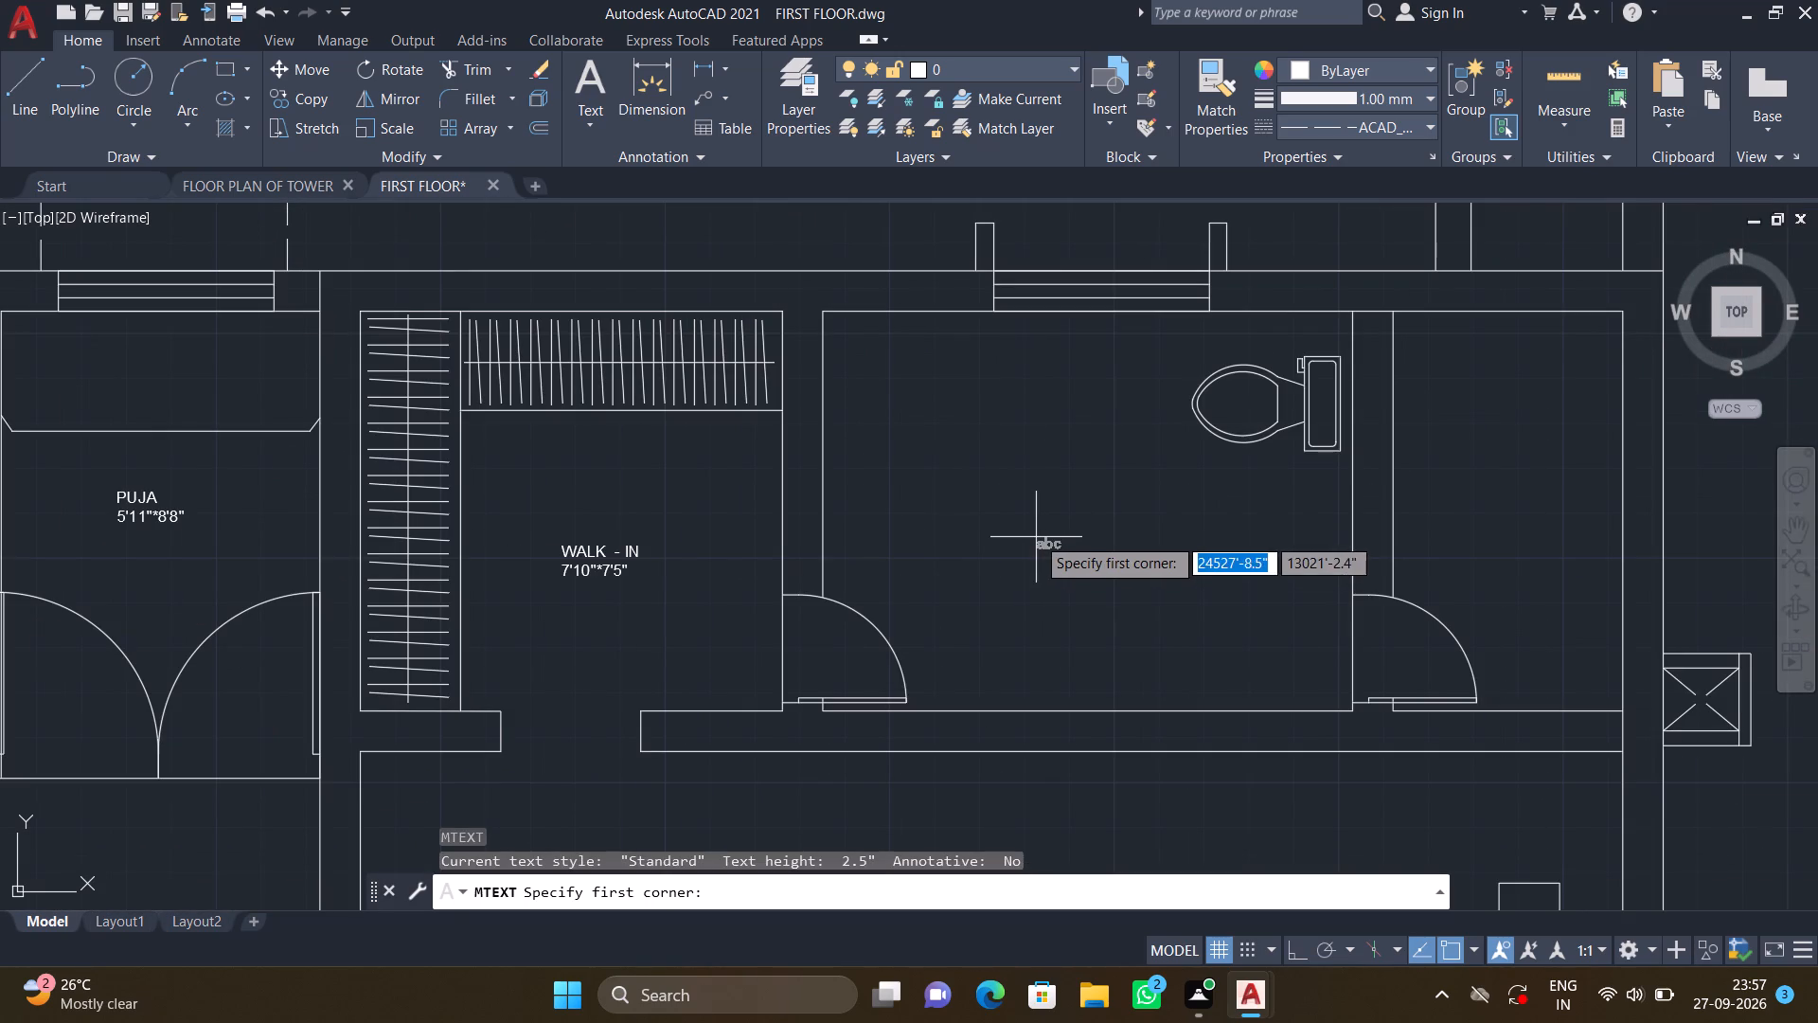
pyautogui.click(951, 449)
pyautogui.click(1189, 628)
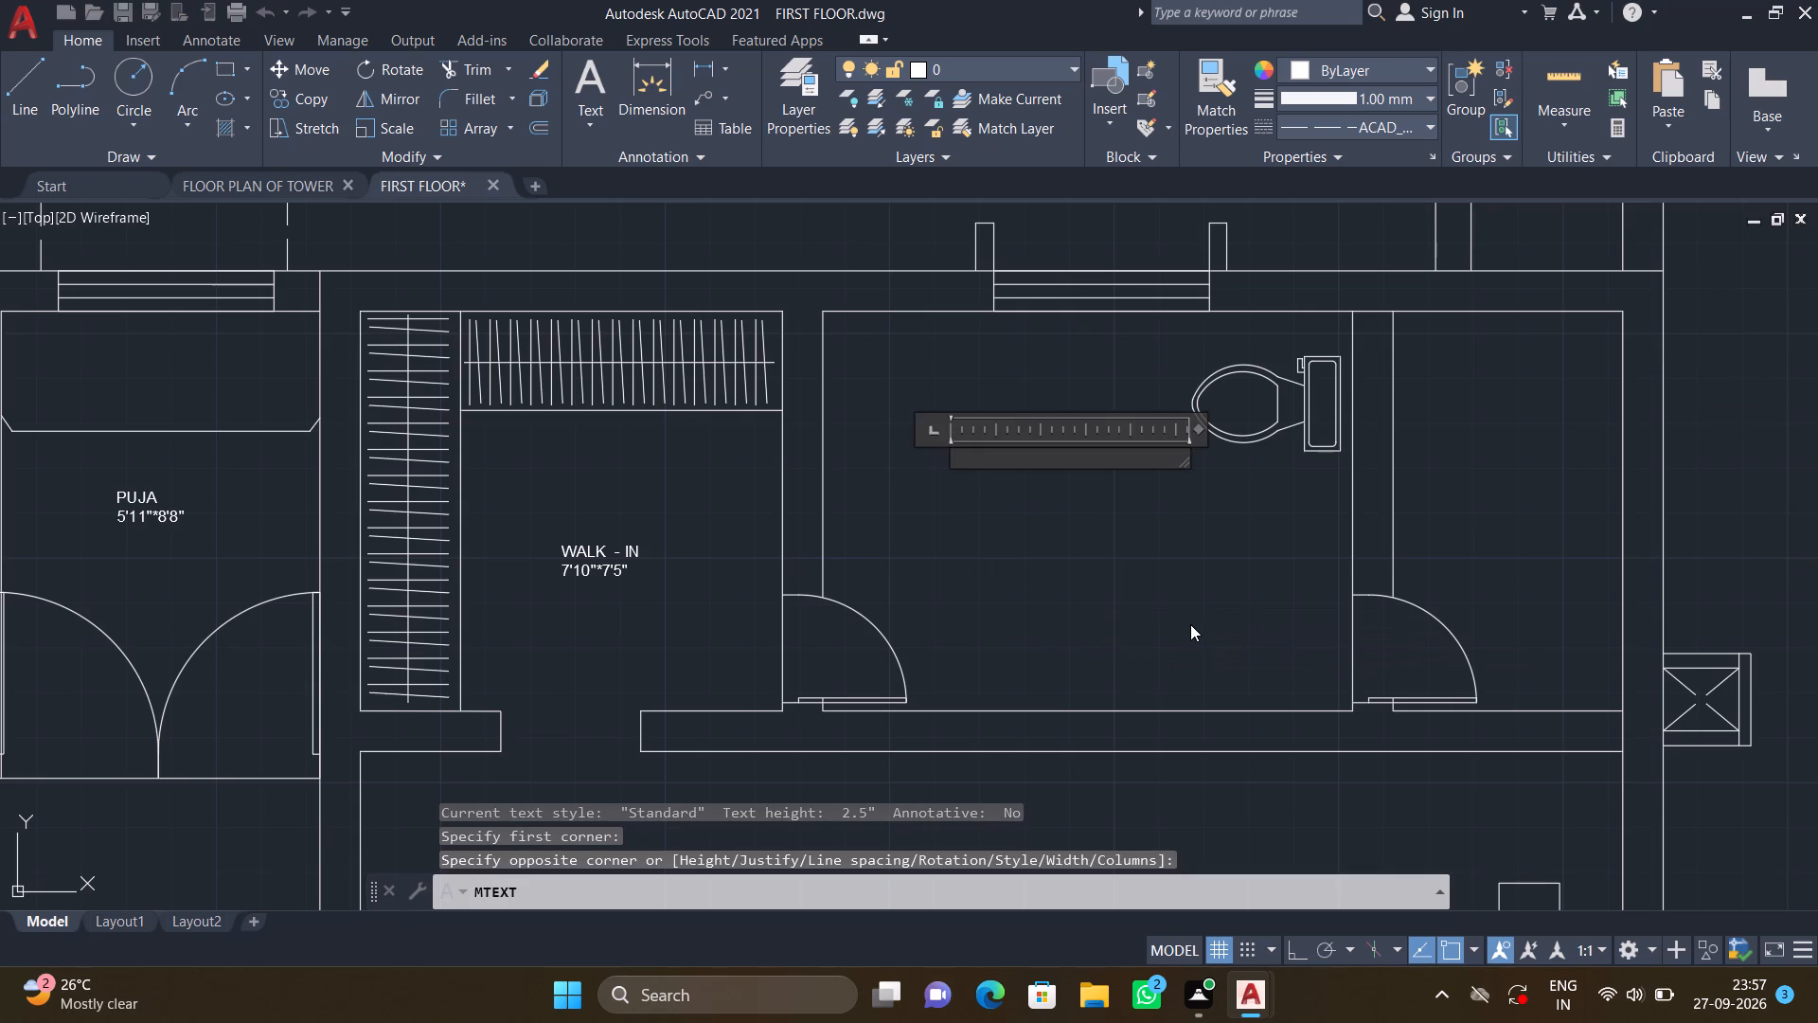
pyautogui.write('TOILET')
pyautogui.press('Return')
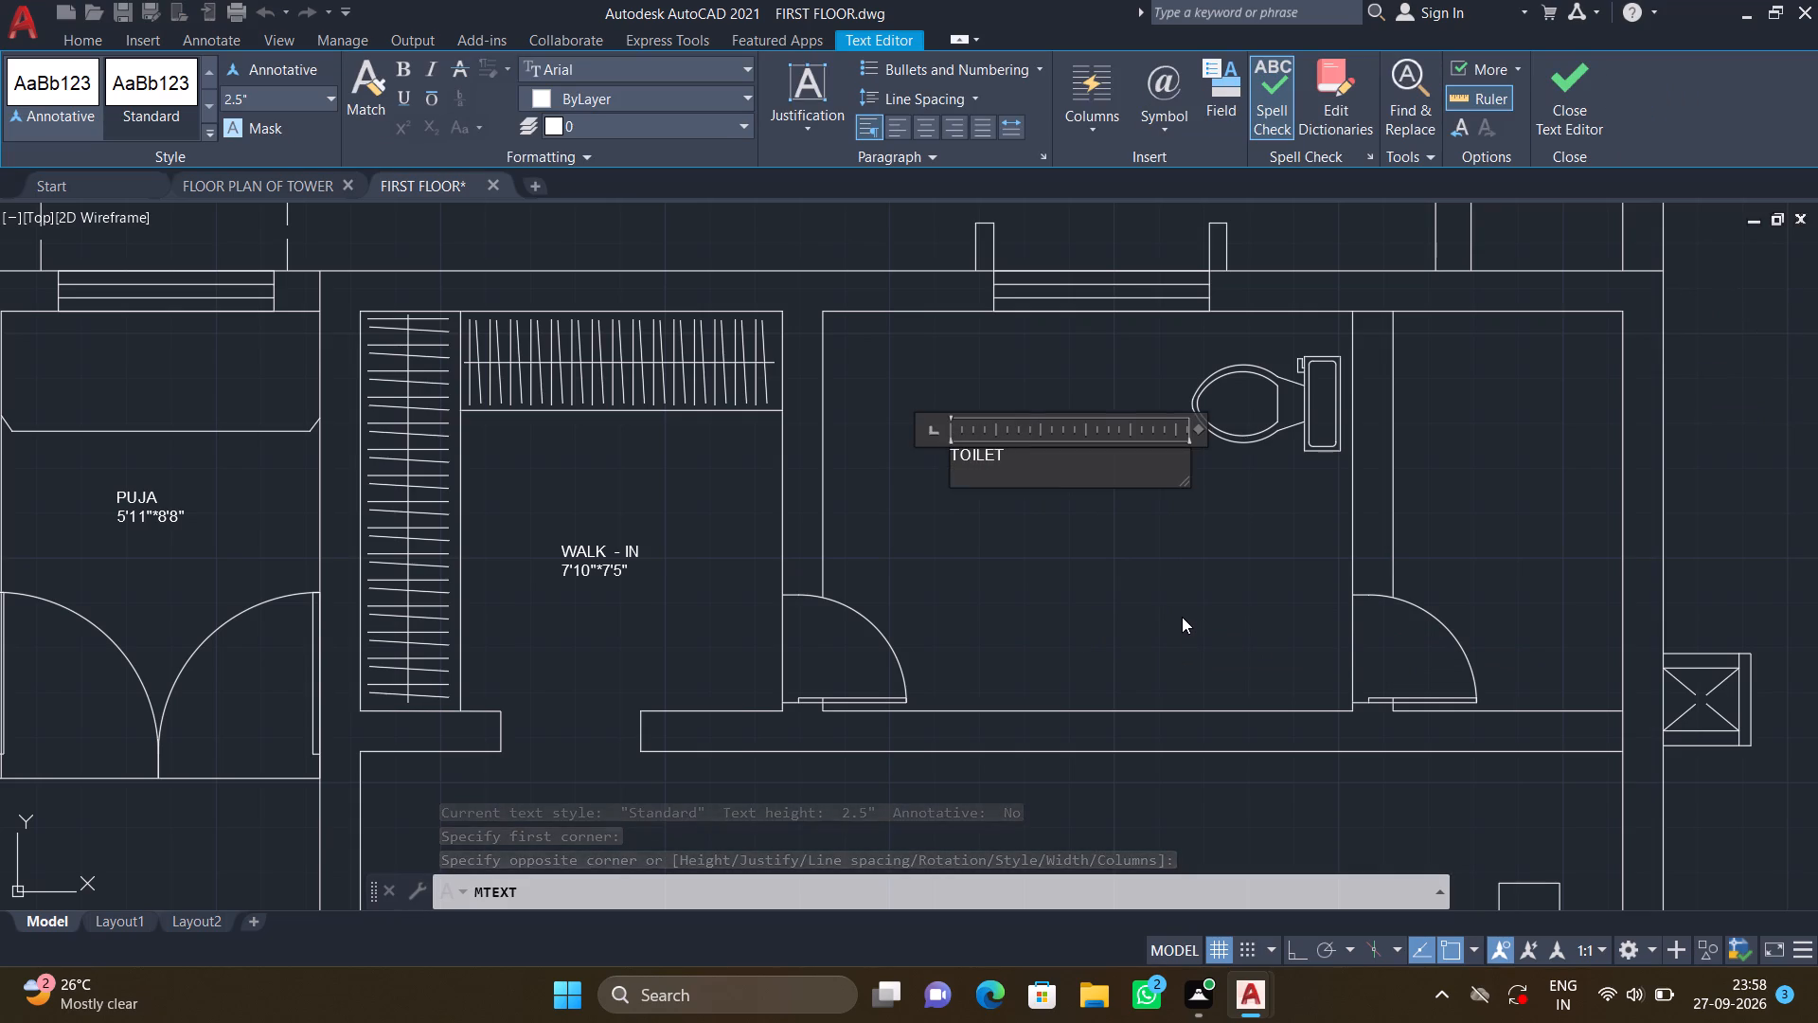
pyautogui.write('9\'10"*')
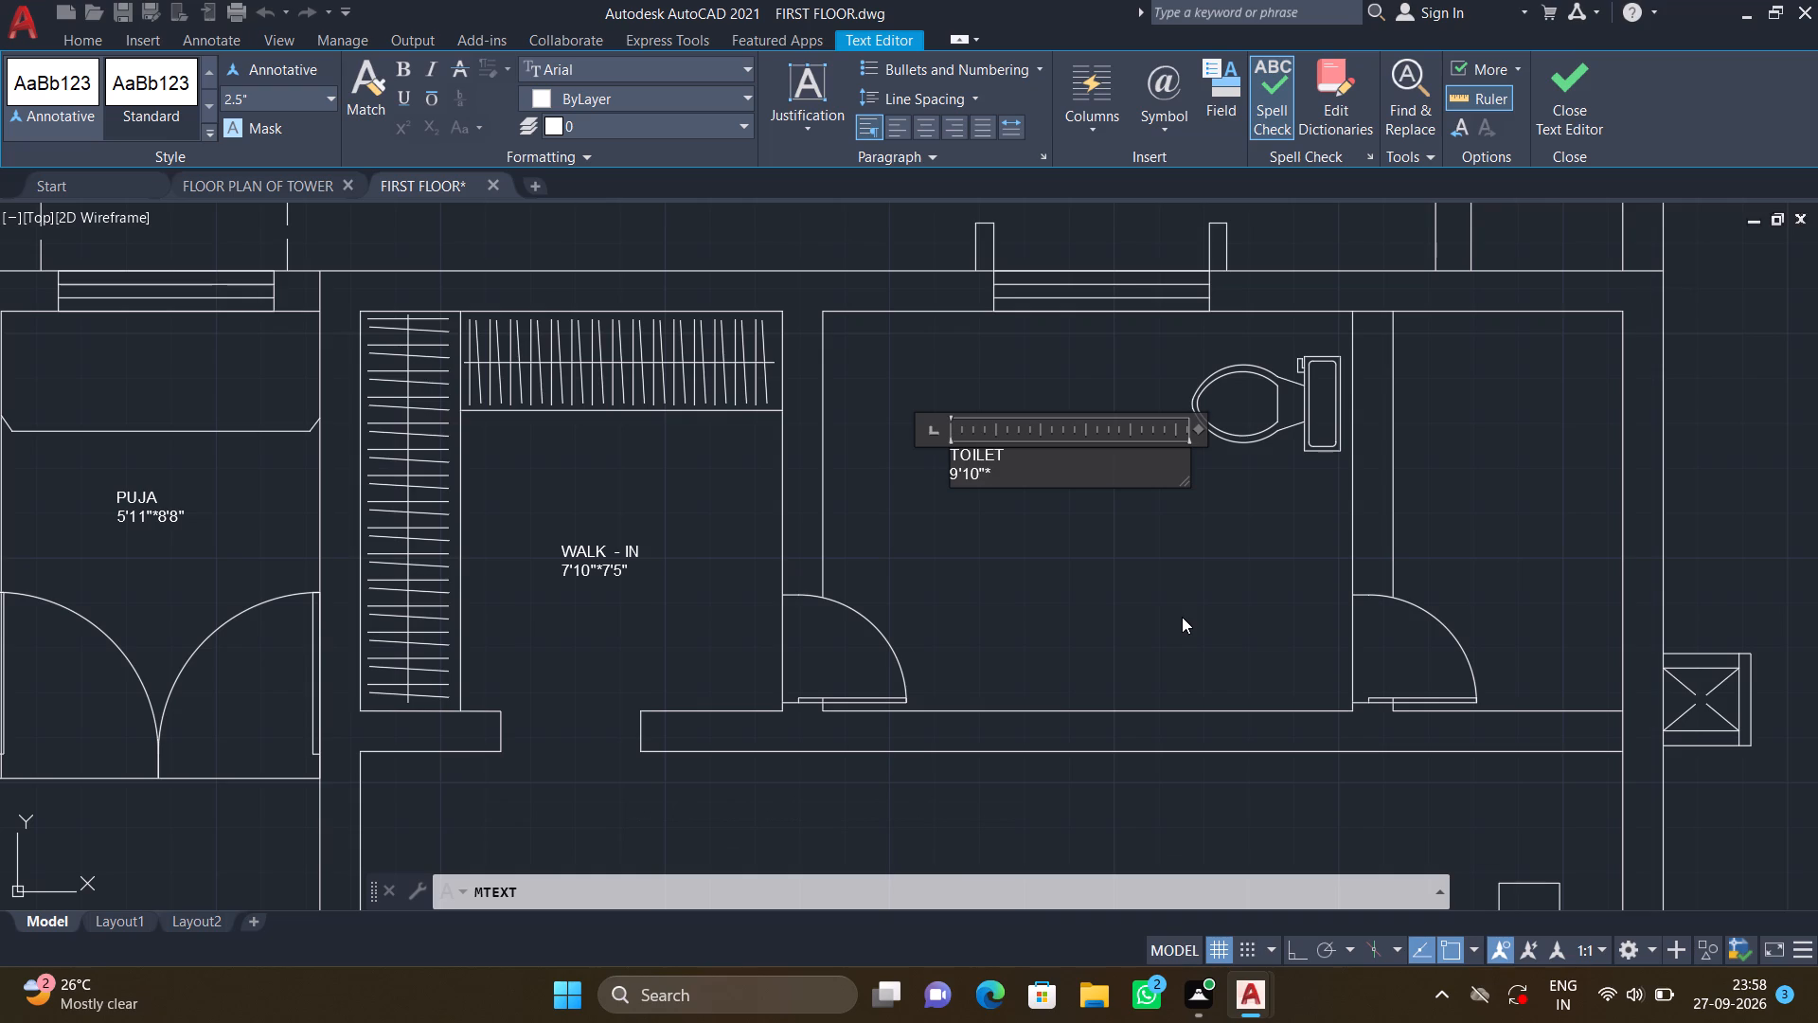
pyautogui.write("7'")
pyautogui.write('5"')
pyautogui.press('Return')
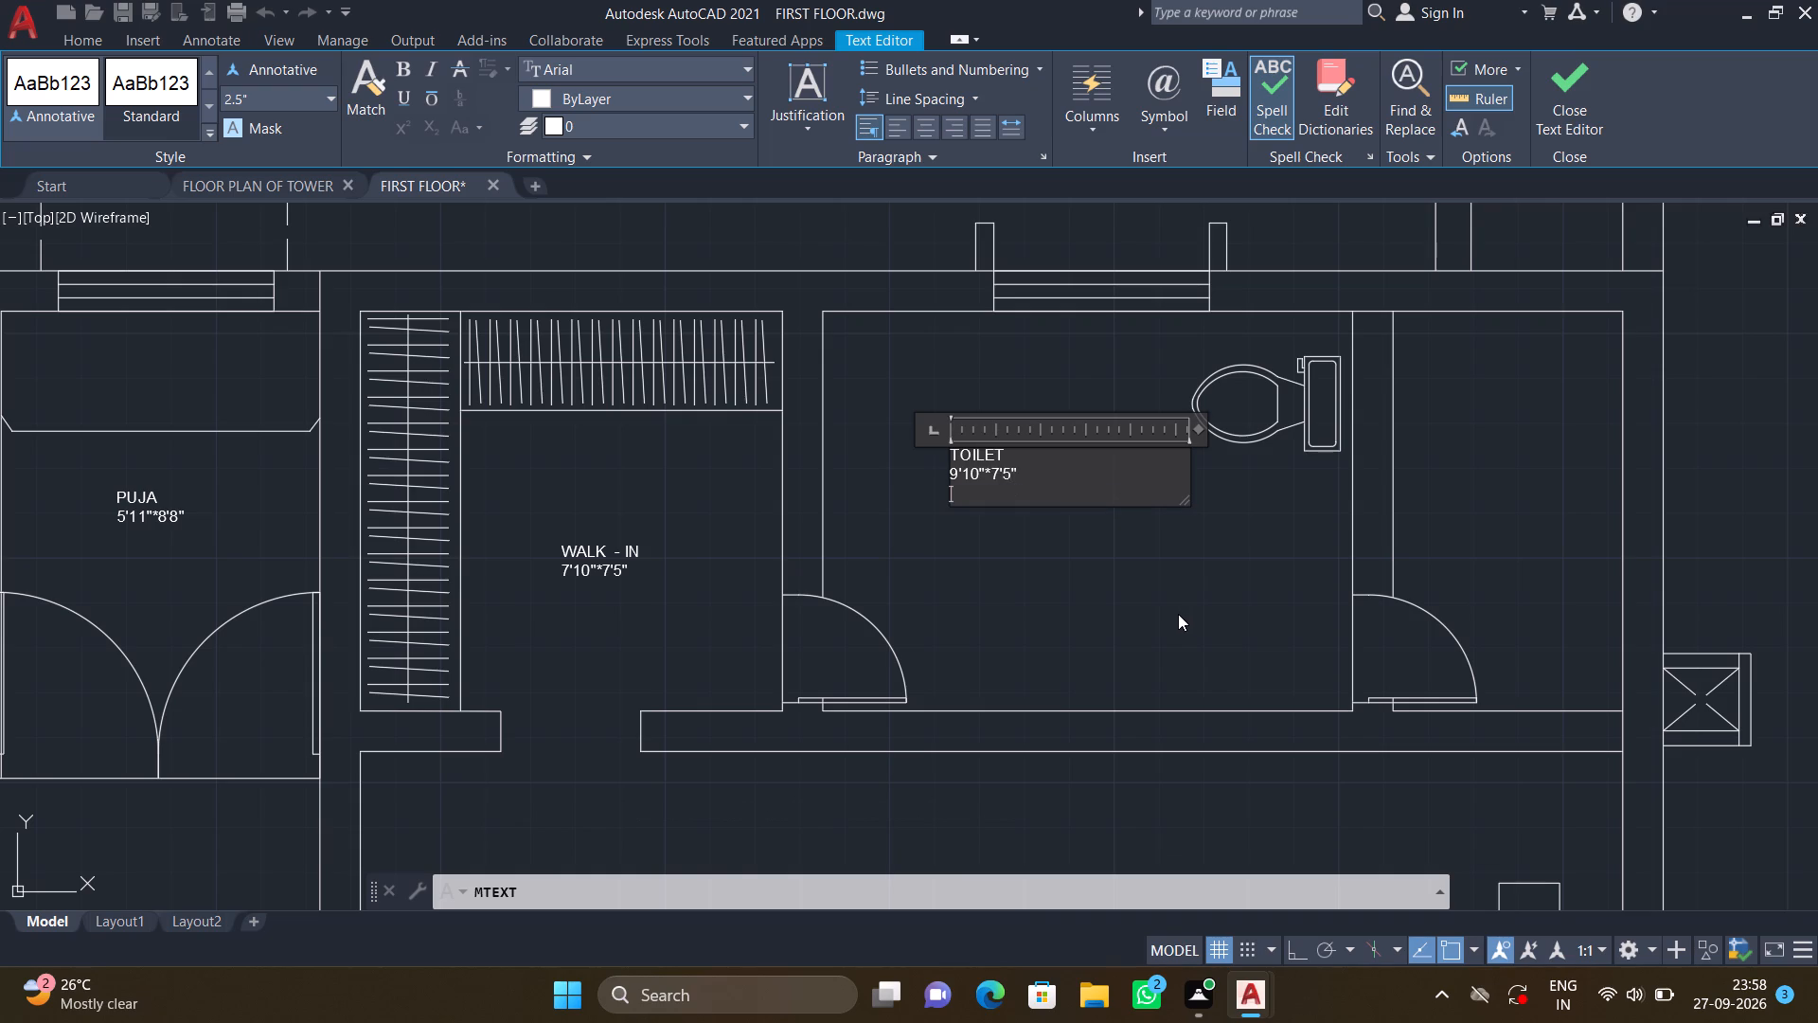
pyautogui.press('Escape')
pyautogui.click(943, 492)
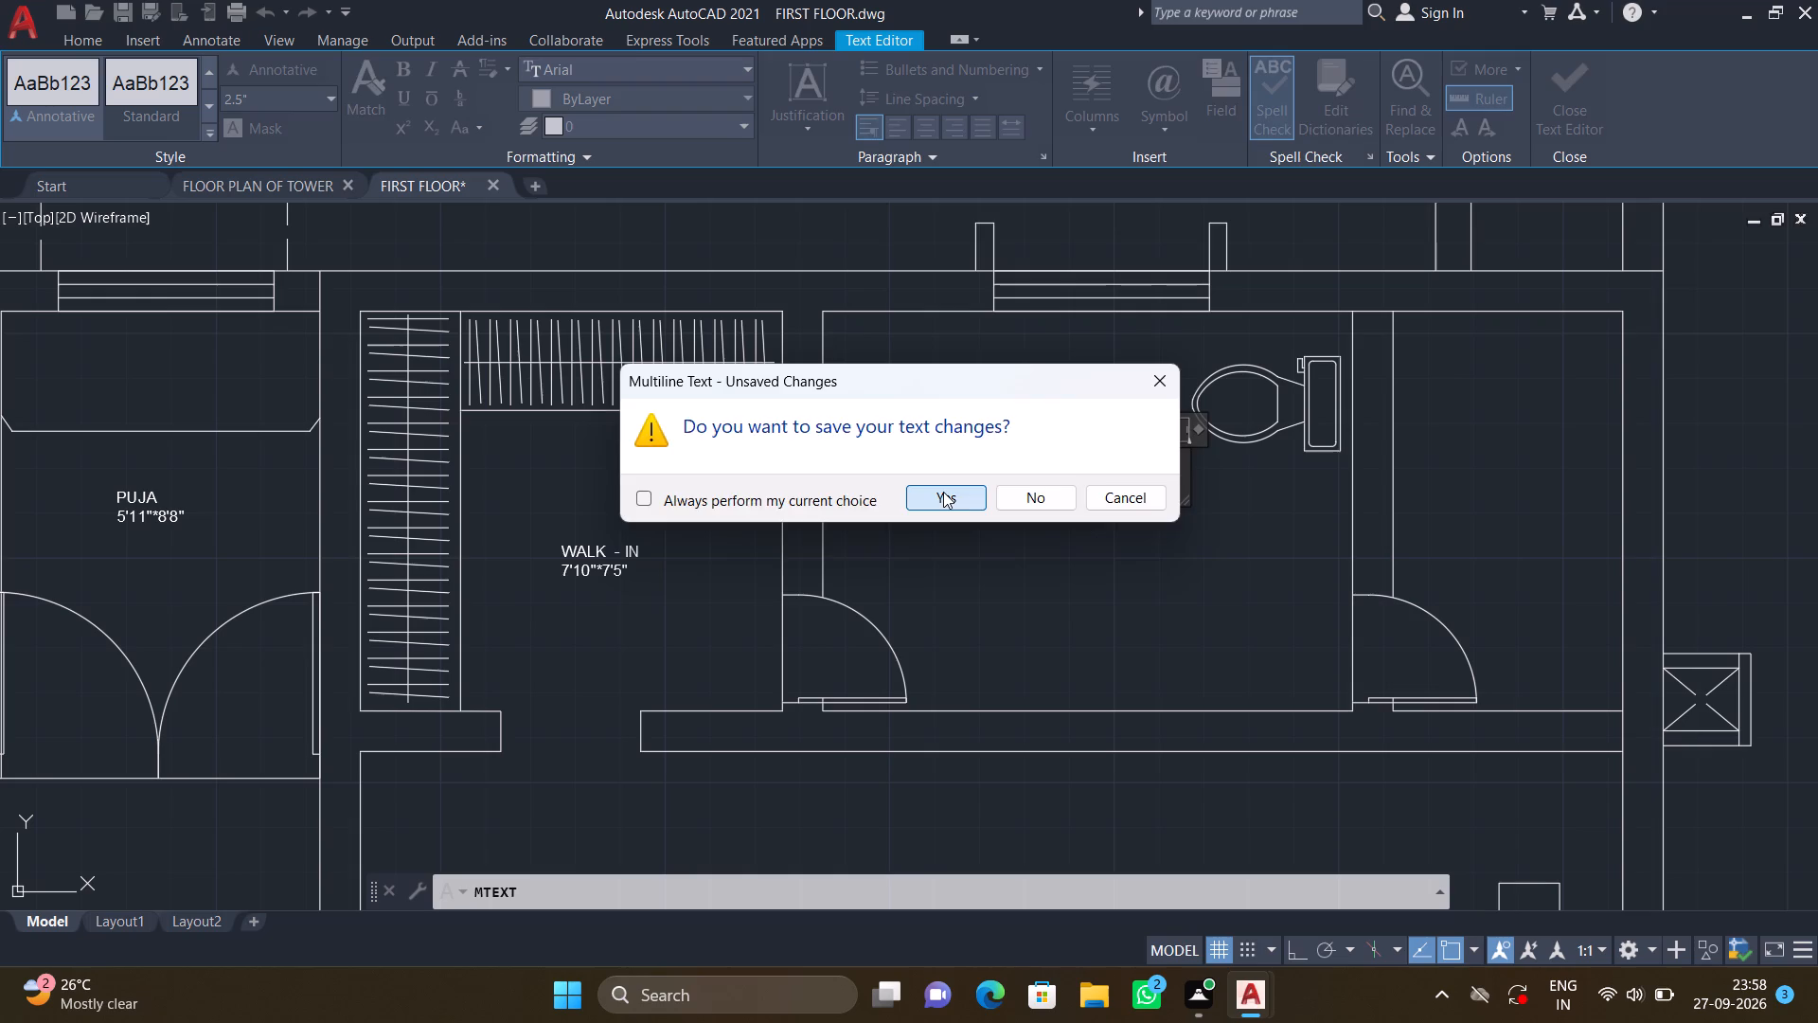
# Move the TOILET label to the middle of its room, below the WC and between the two doors.
pyautogui.press('m')
pyautogui.press('Return')
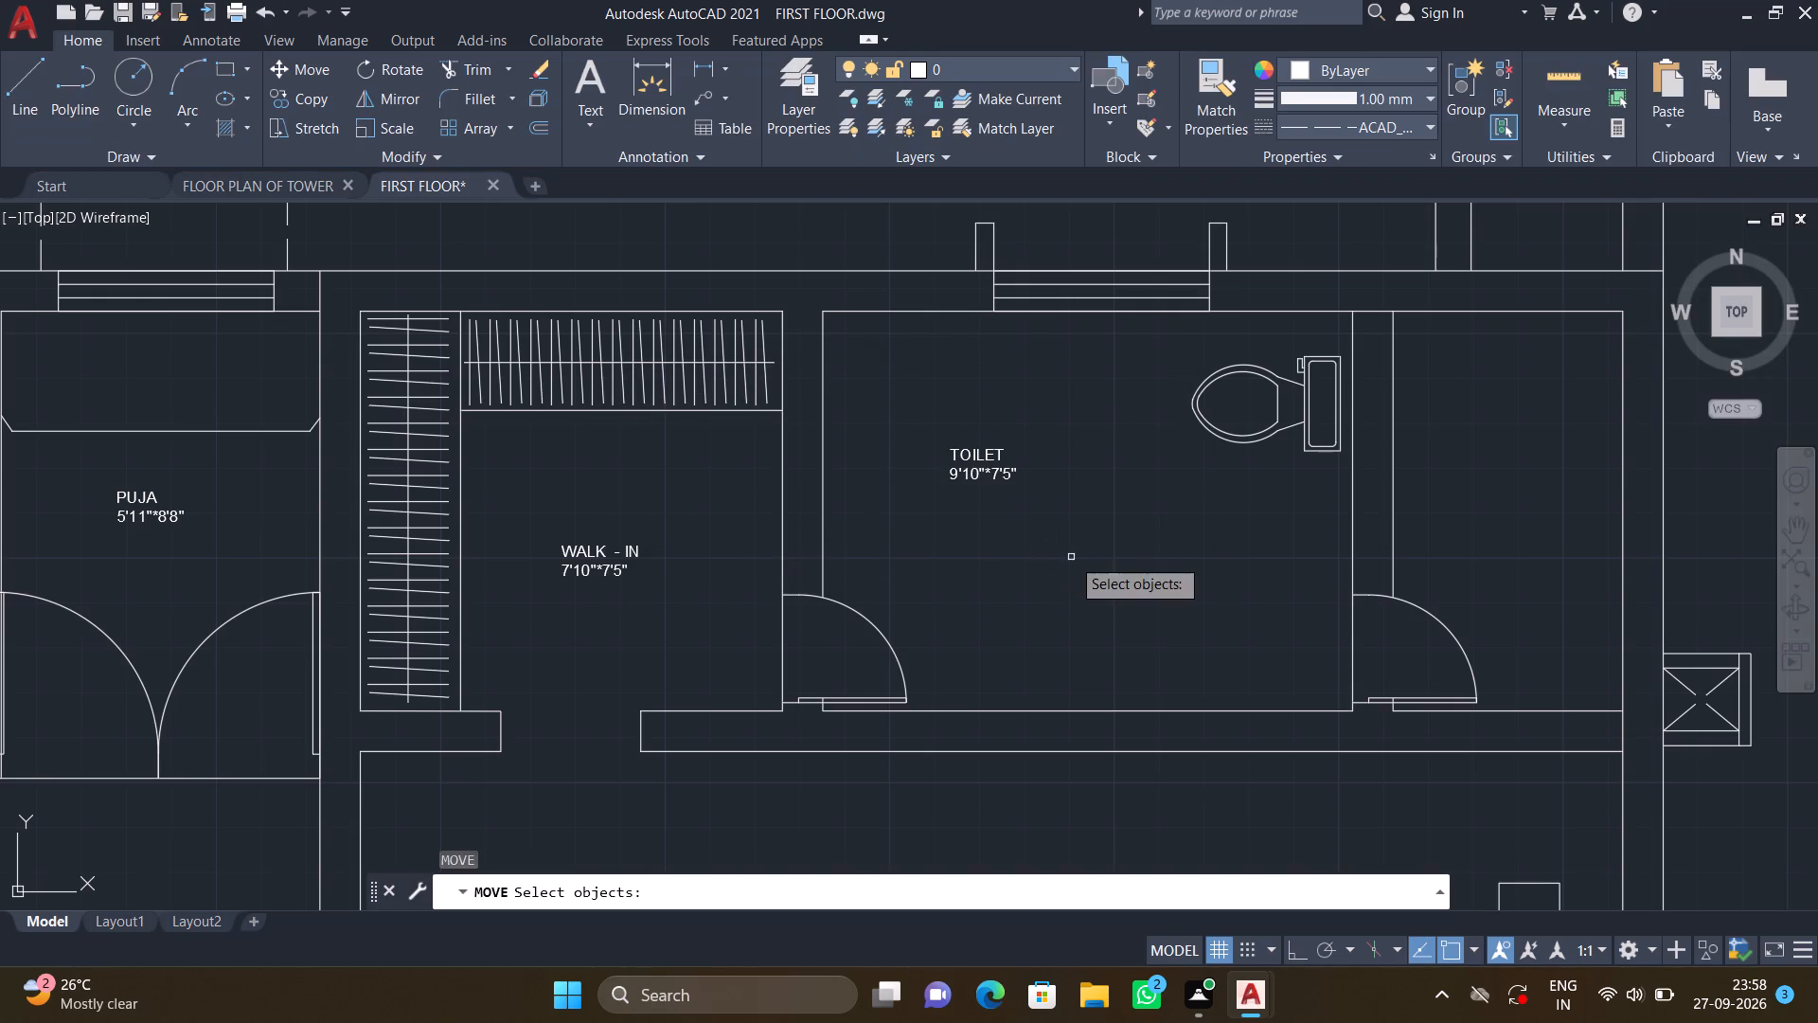
pyautogui.moveTo(1071, 557); pyautogui.dragTo(1060, 529)
pyautogui.click(896, 395)
pyautogui.press('Return')
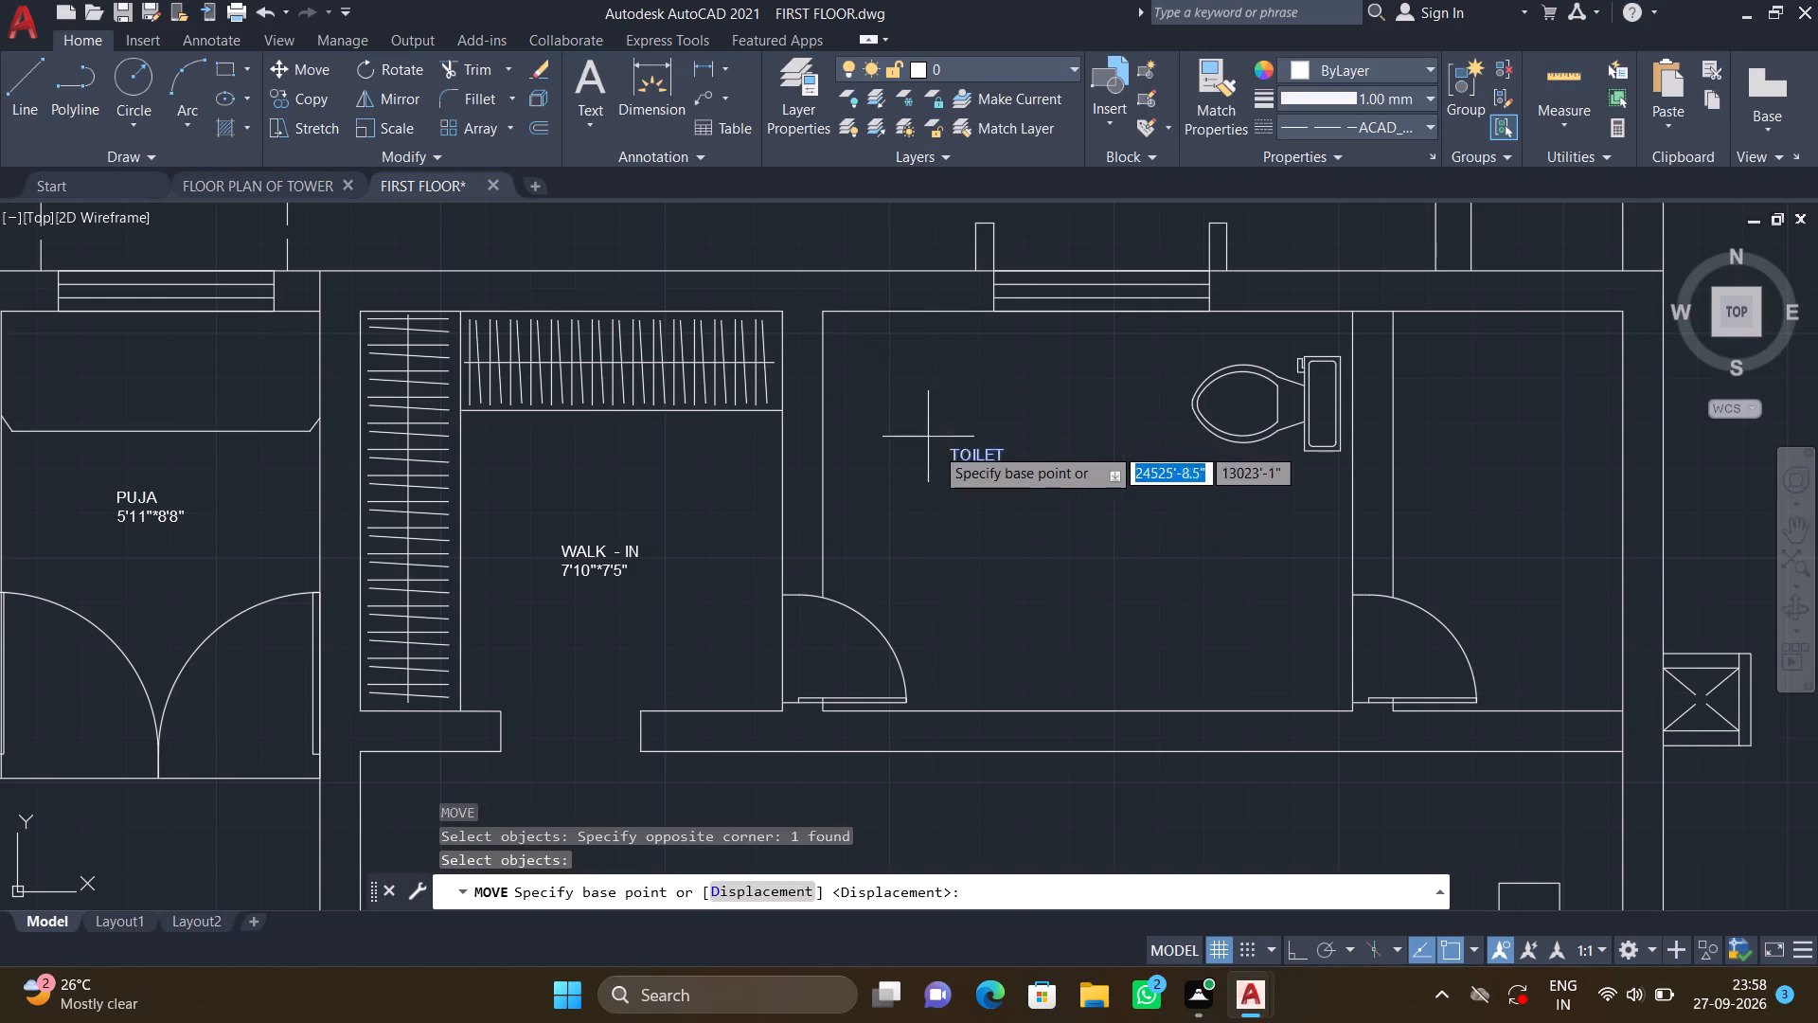
pyautogui.click(947, 452)
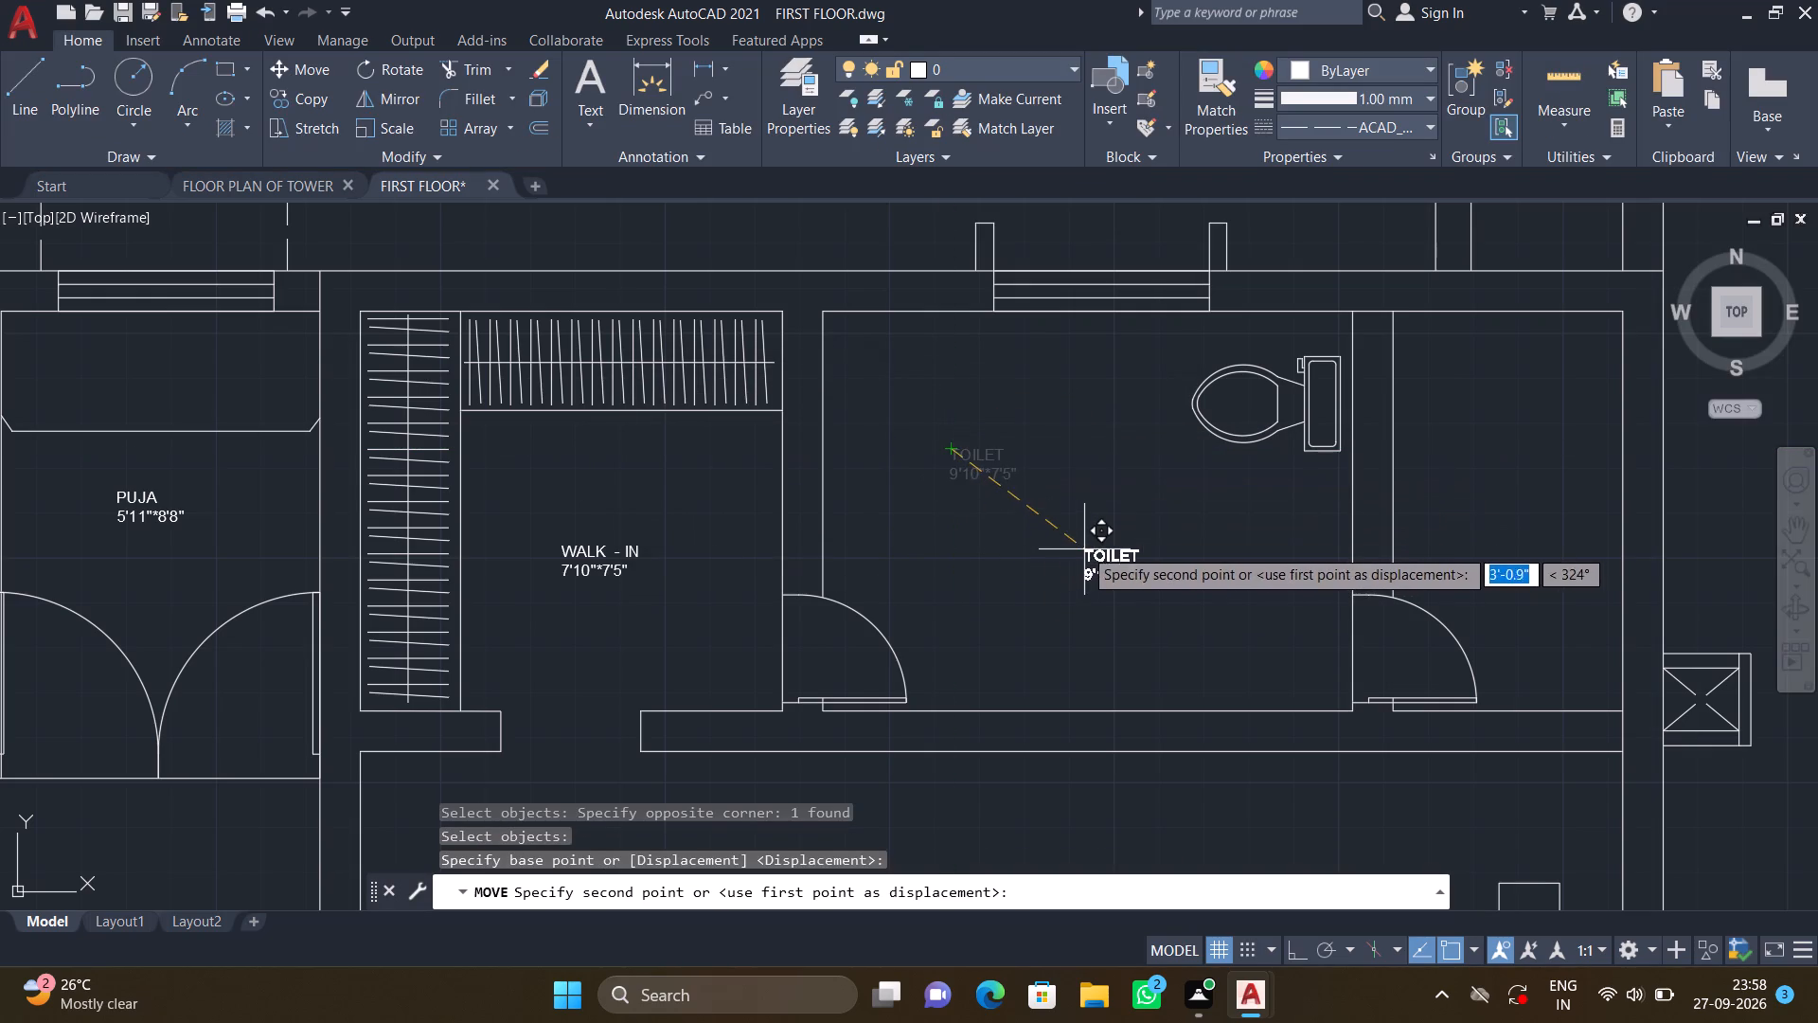
pyautogui.click(1083, 547)
# Add the two-line multiline text label "BEDROOM 02" and "18'1"*14'11"" in the bedroom below the walk-in and toilet, keeping the text changes.
pyautogui.scroll(-3, 1098, 494)
pyautogui.moveTo(1170, 533); pyautogui.dragTo(981, 508, button='middle')
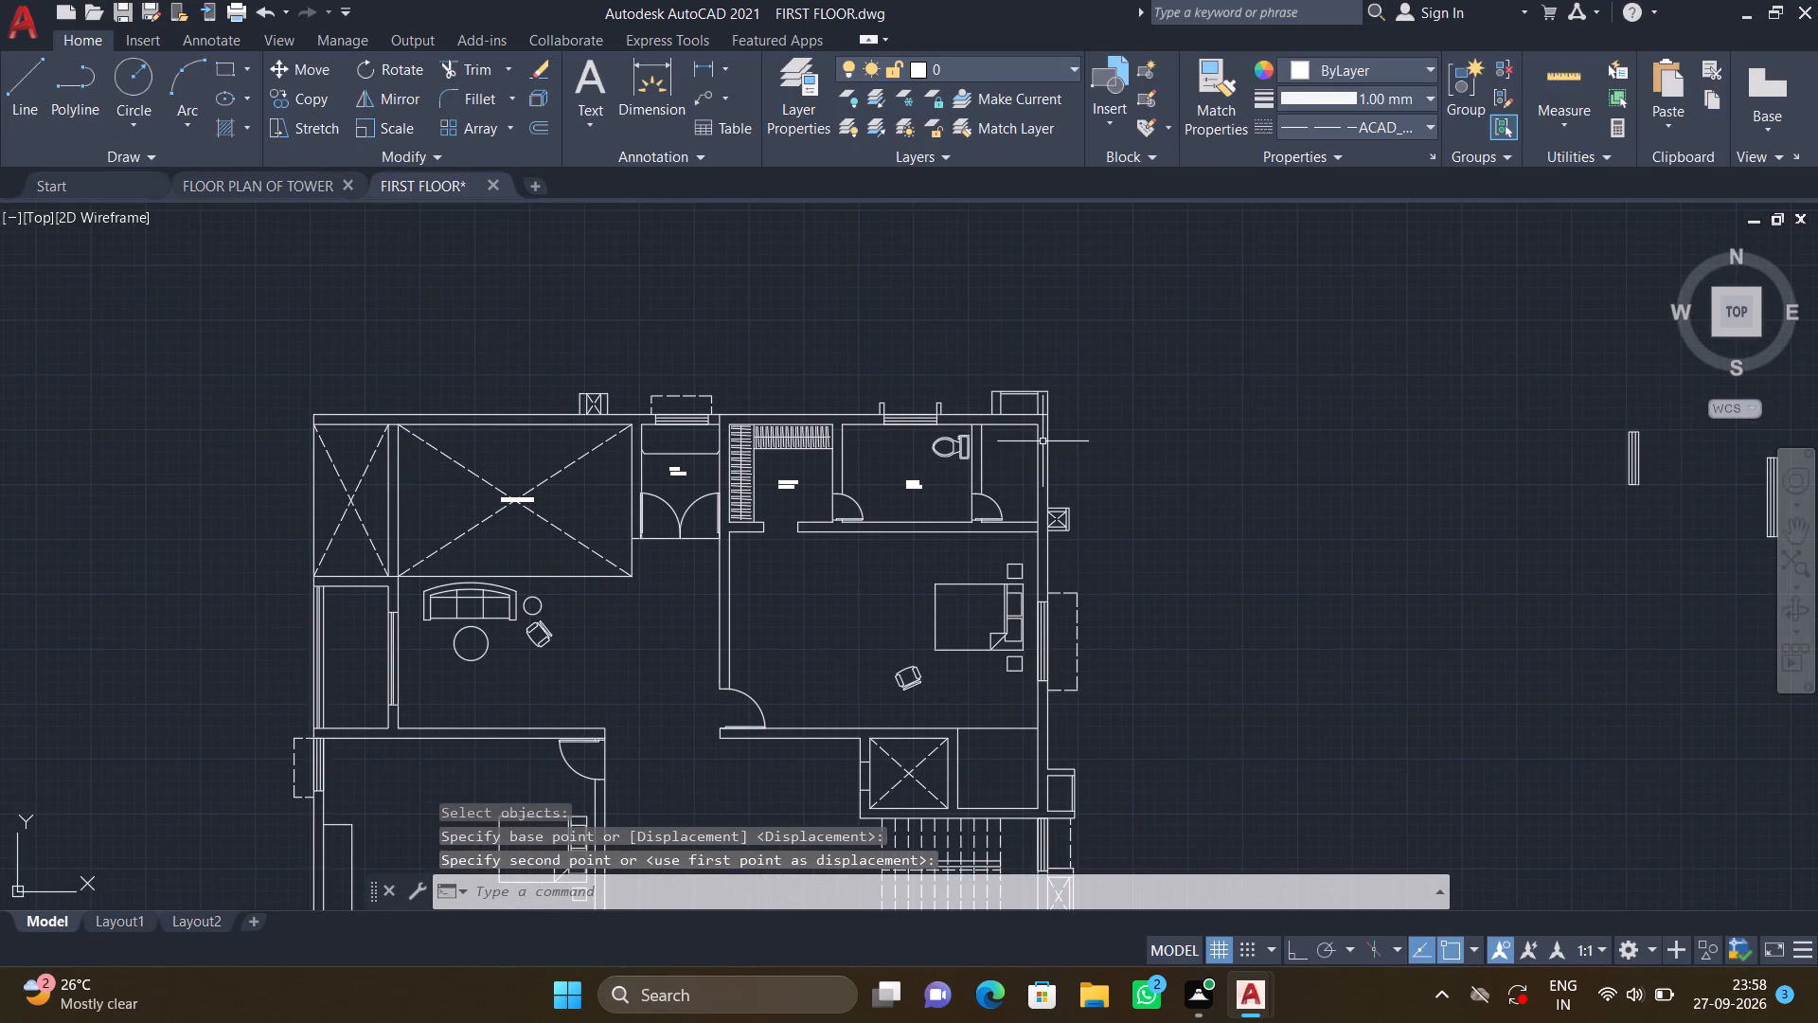
pyautogui.scroll(3, 1016, 452)
pyautogui.moveTo(997, 439); pyautogui.dragTo(978, 506, button='middle')
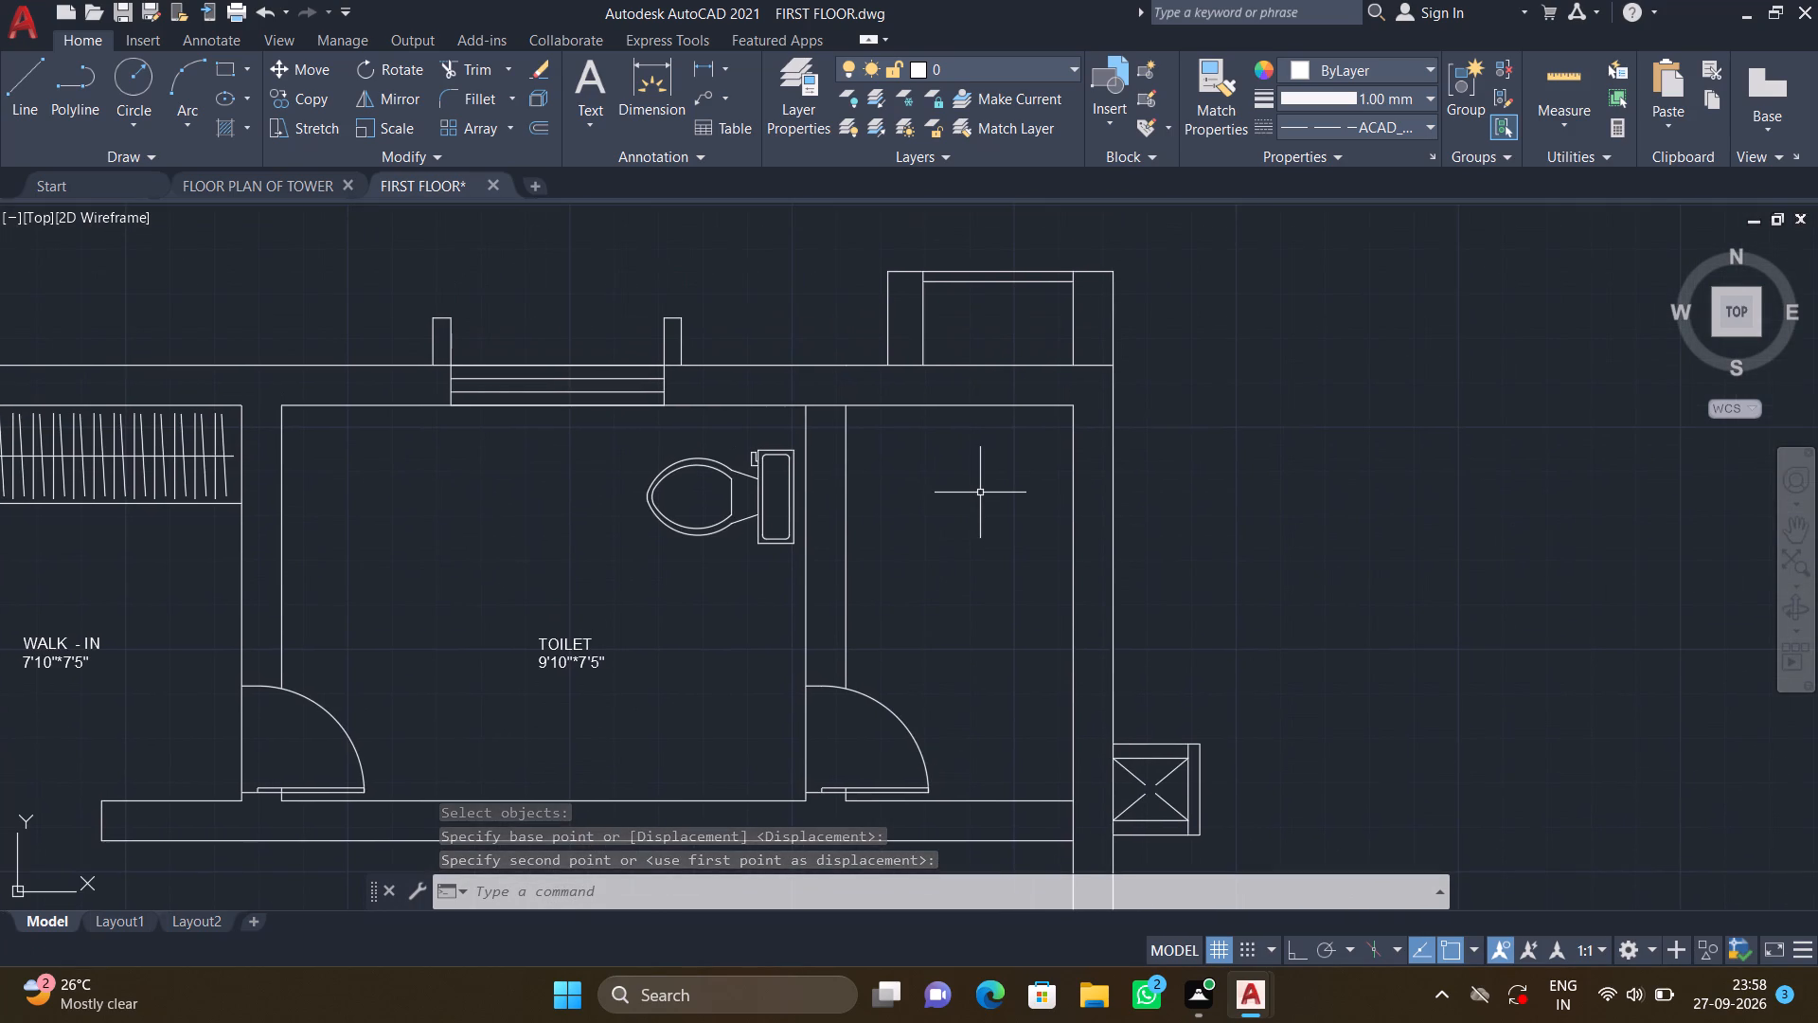
pyautogui.scroll(-1, 820, 570)
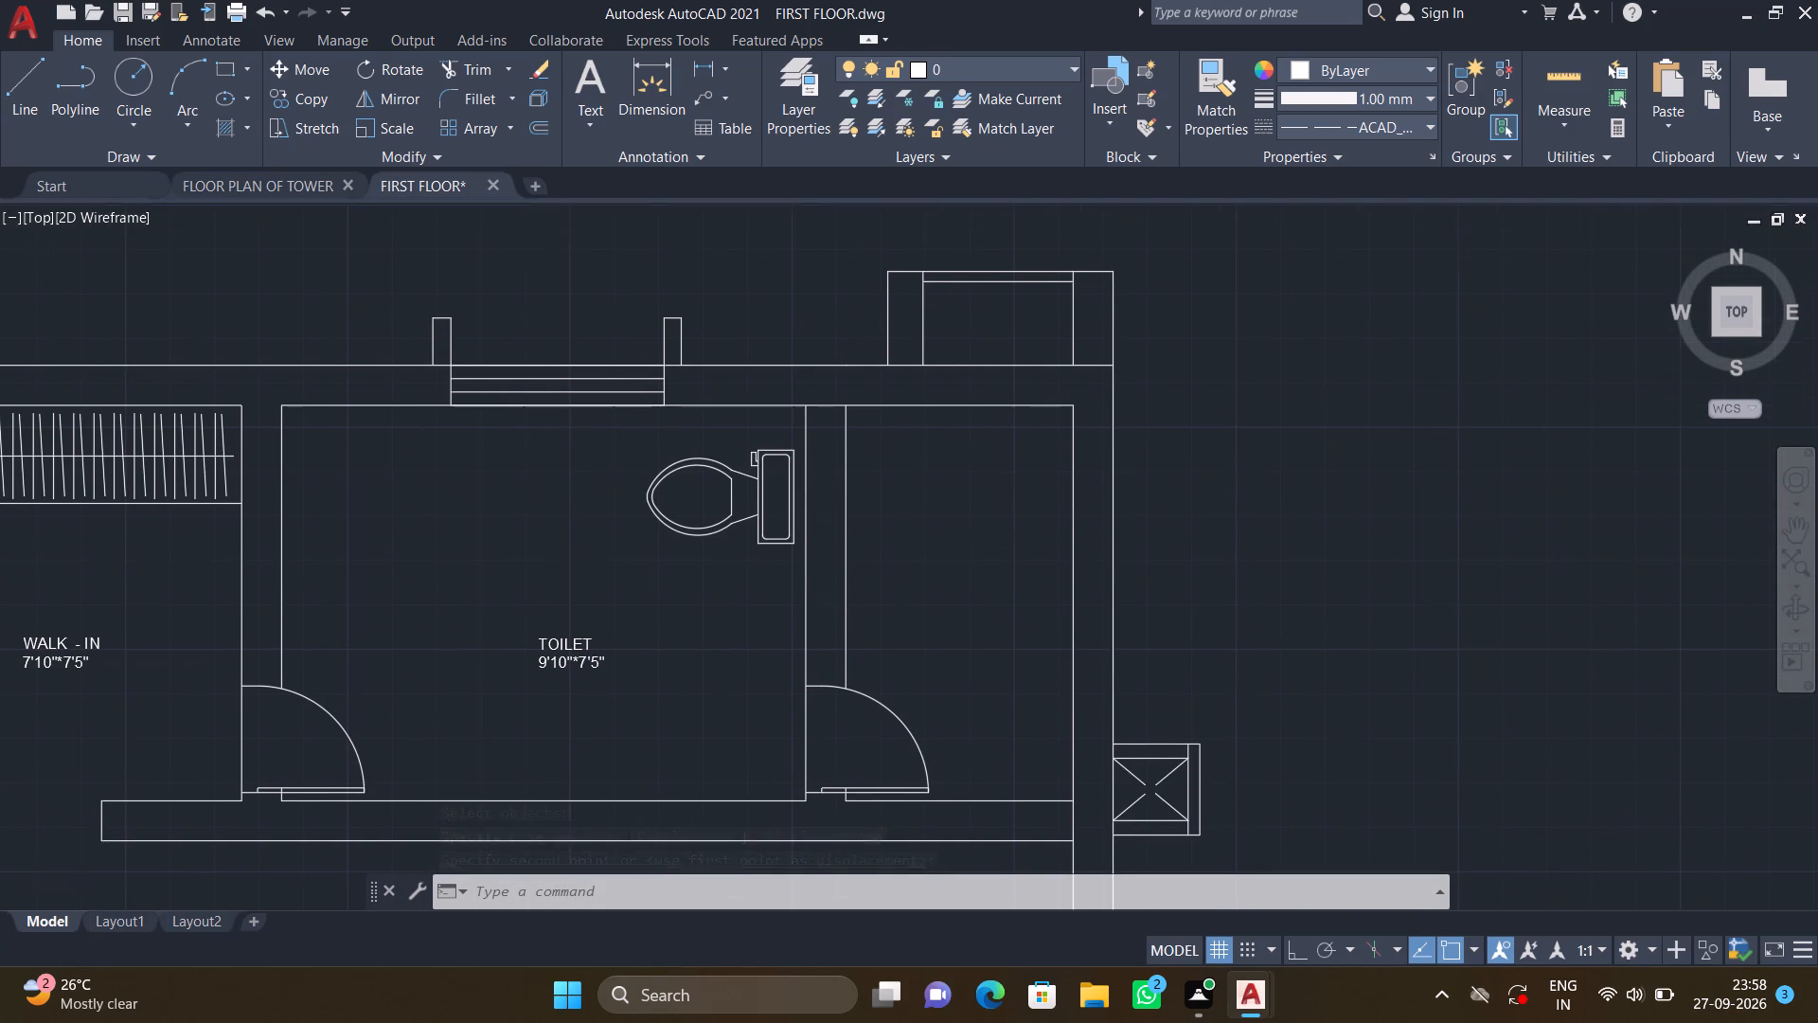
pyautogui.moveTo(784, 647); pyautogui.dragTo(807, 481, button='middle')
pyautogui.scroll(-1, 784, 619)
pyautogui.scroll(-1, 818, 496)
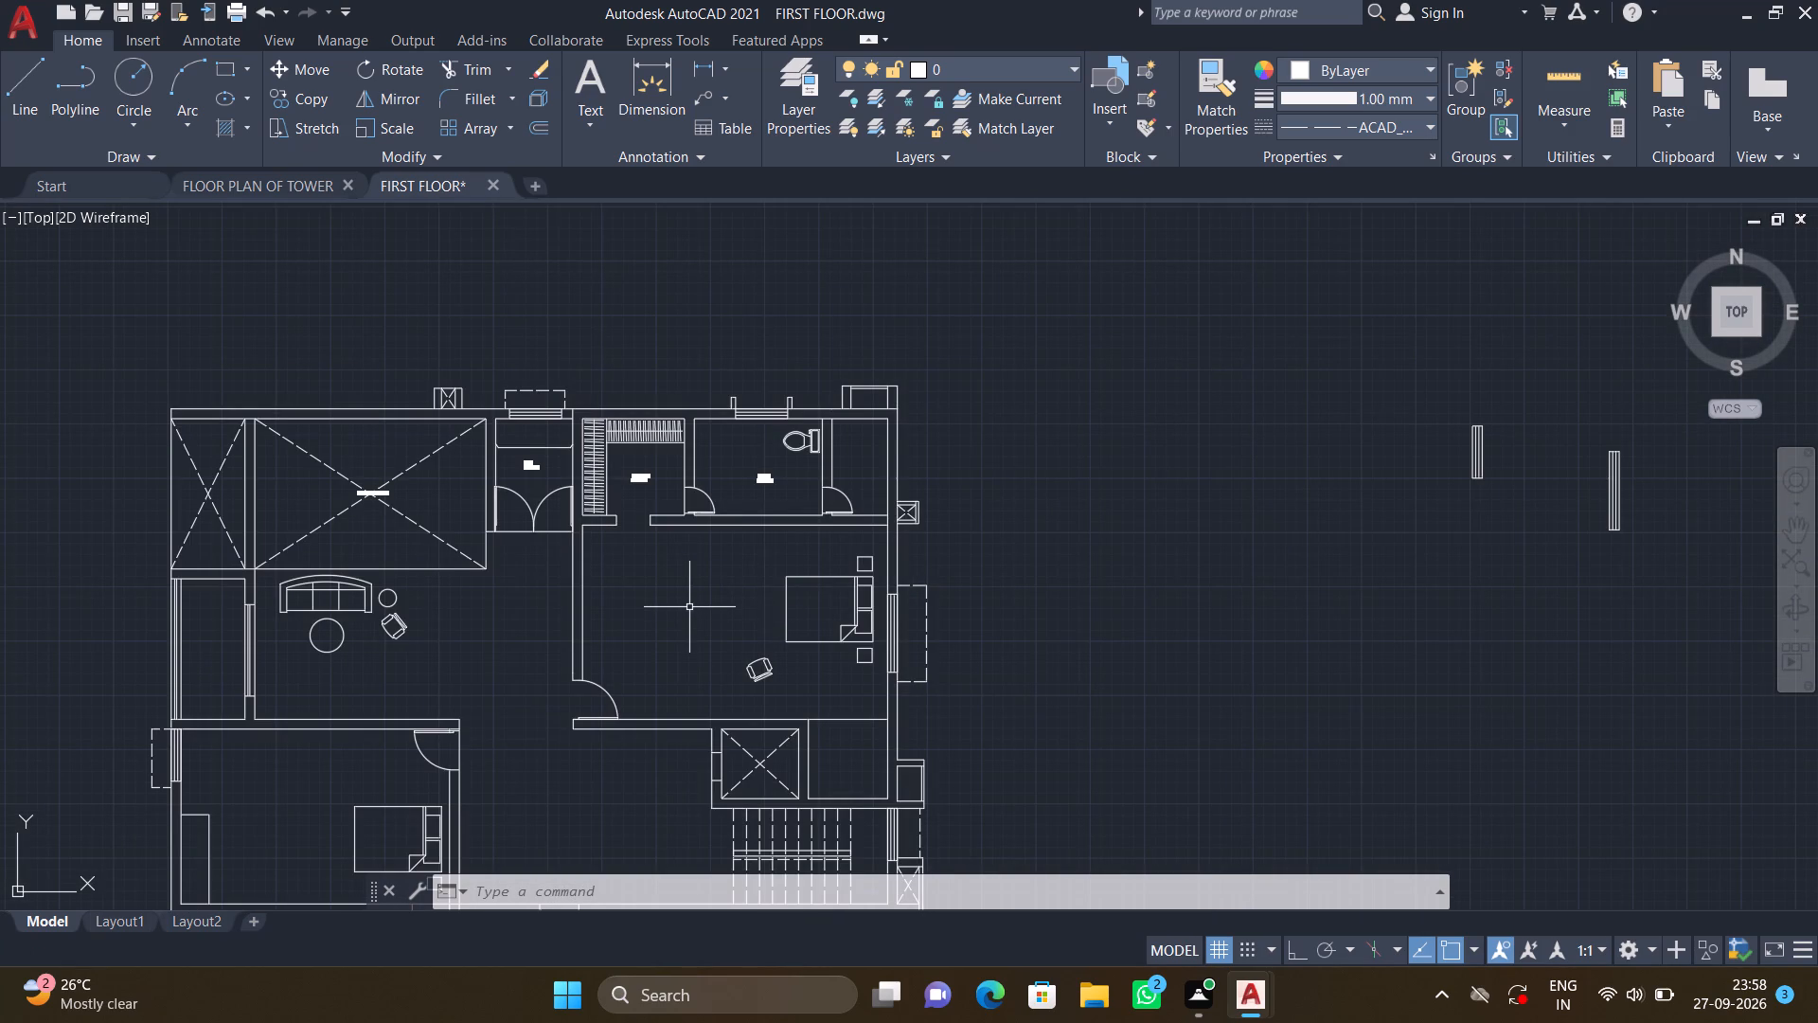
pyautogui.write('MT')
pyautogui.press('Return')
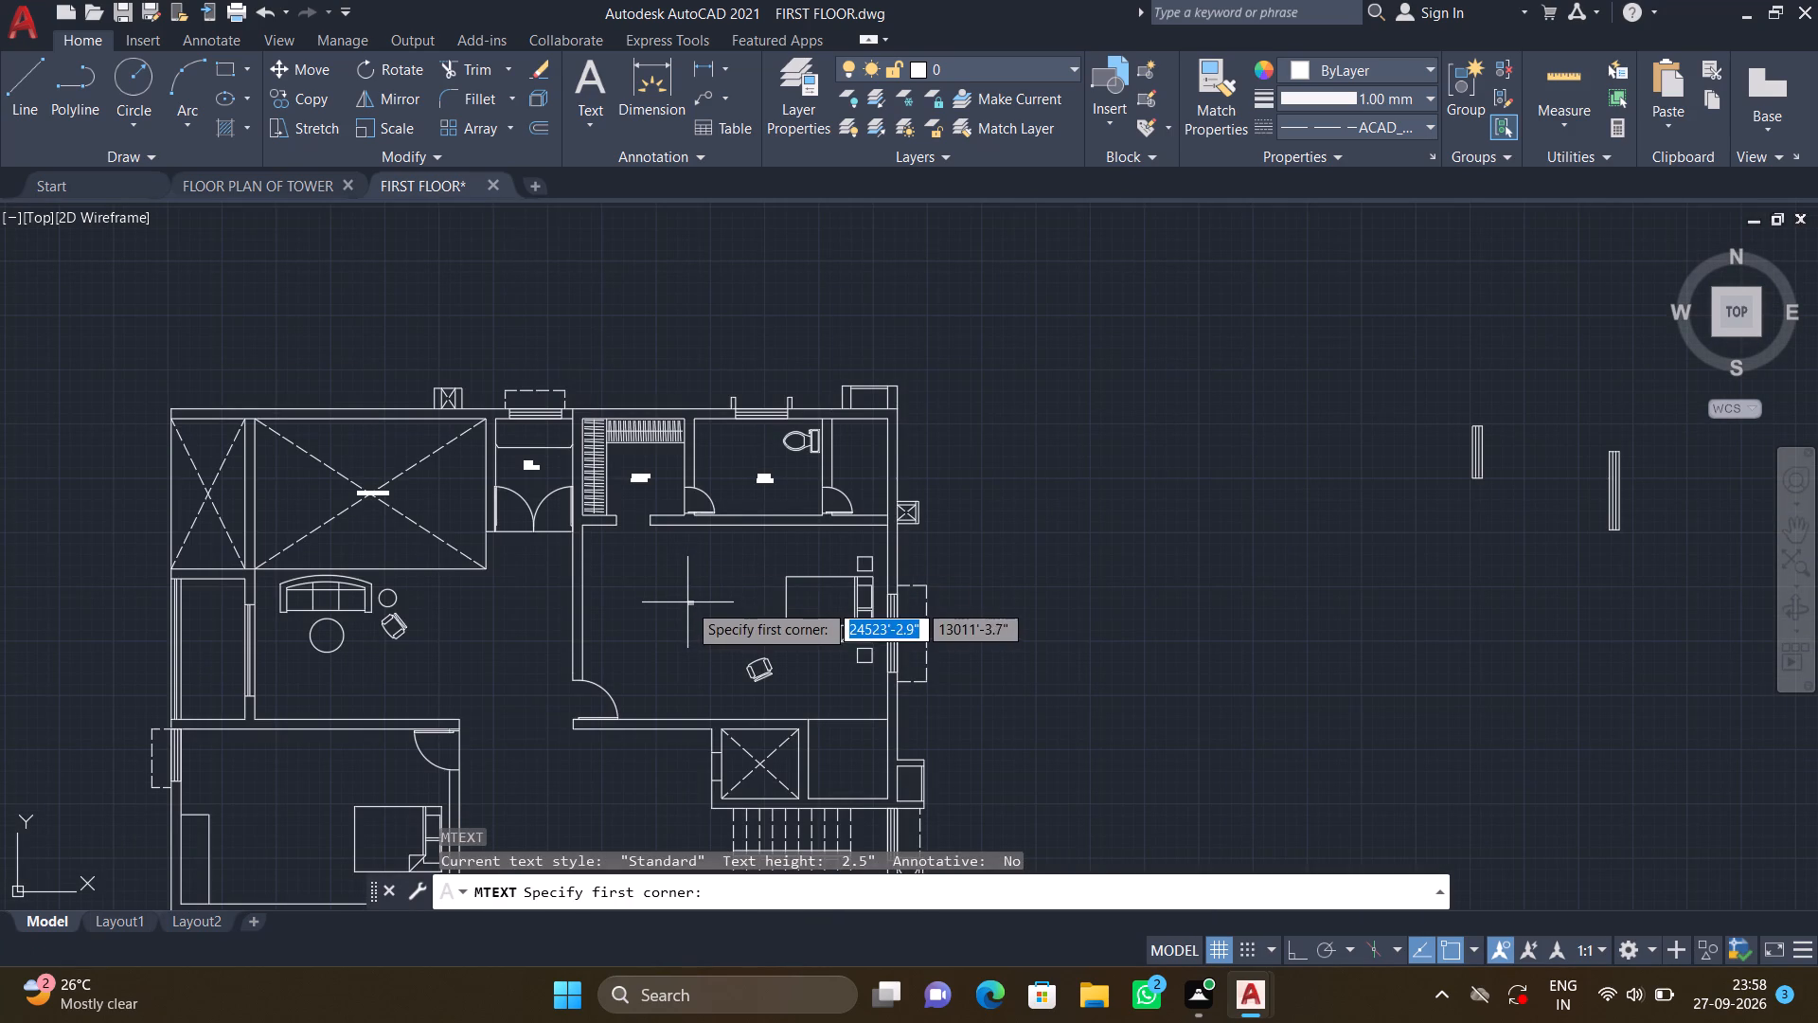
pyautogui.scroll(2, 632, 561)
pyautogui.click(602, 628)
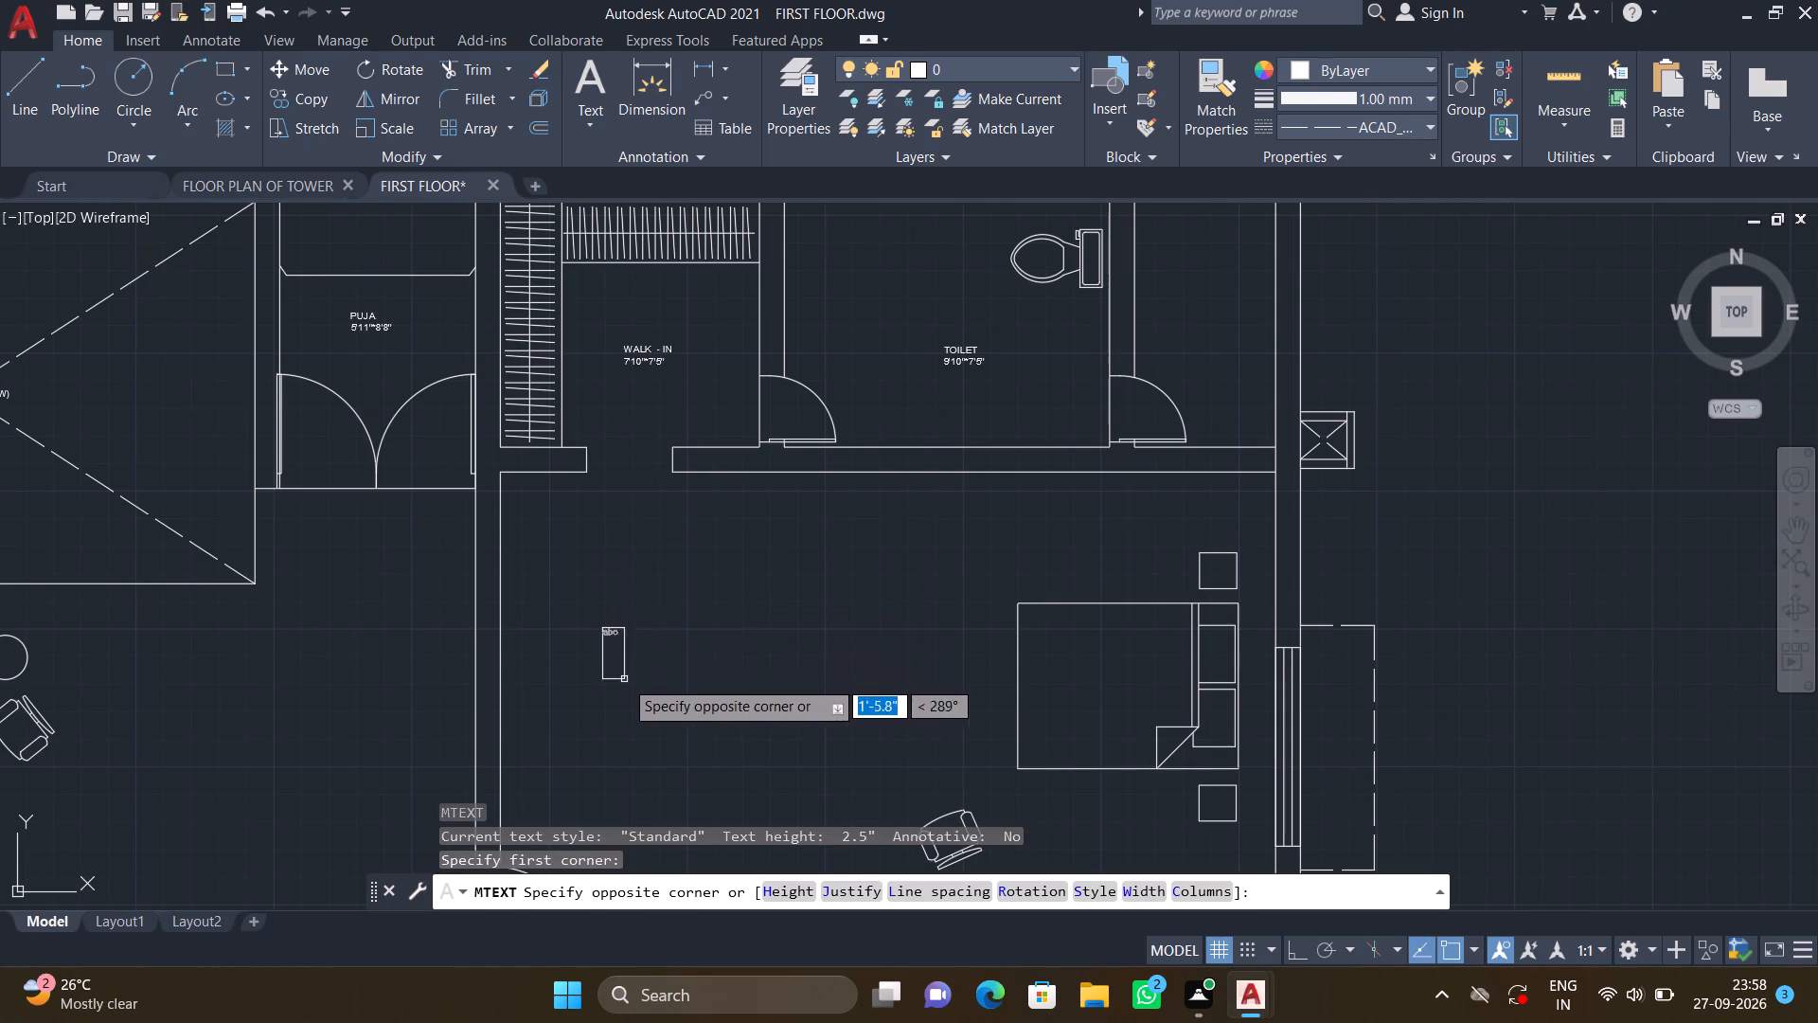
pyautogui.click(848, 746)
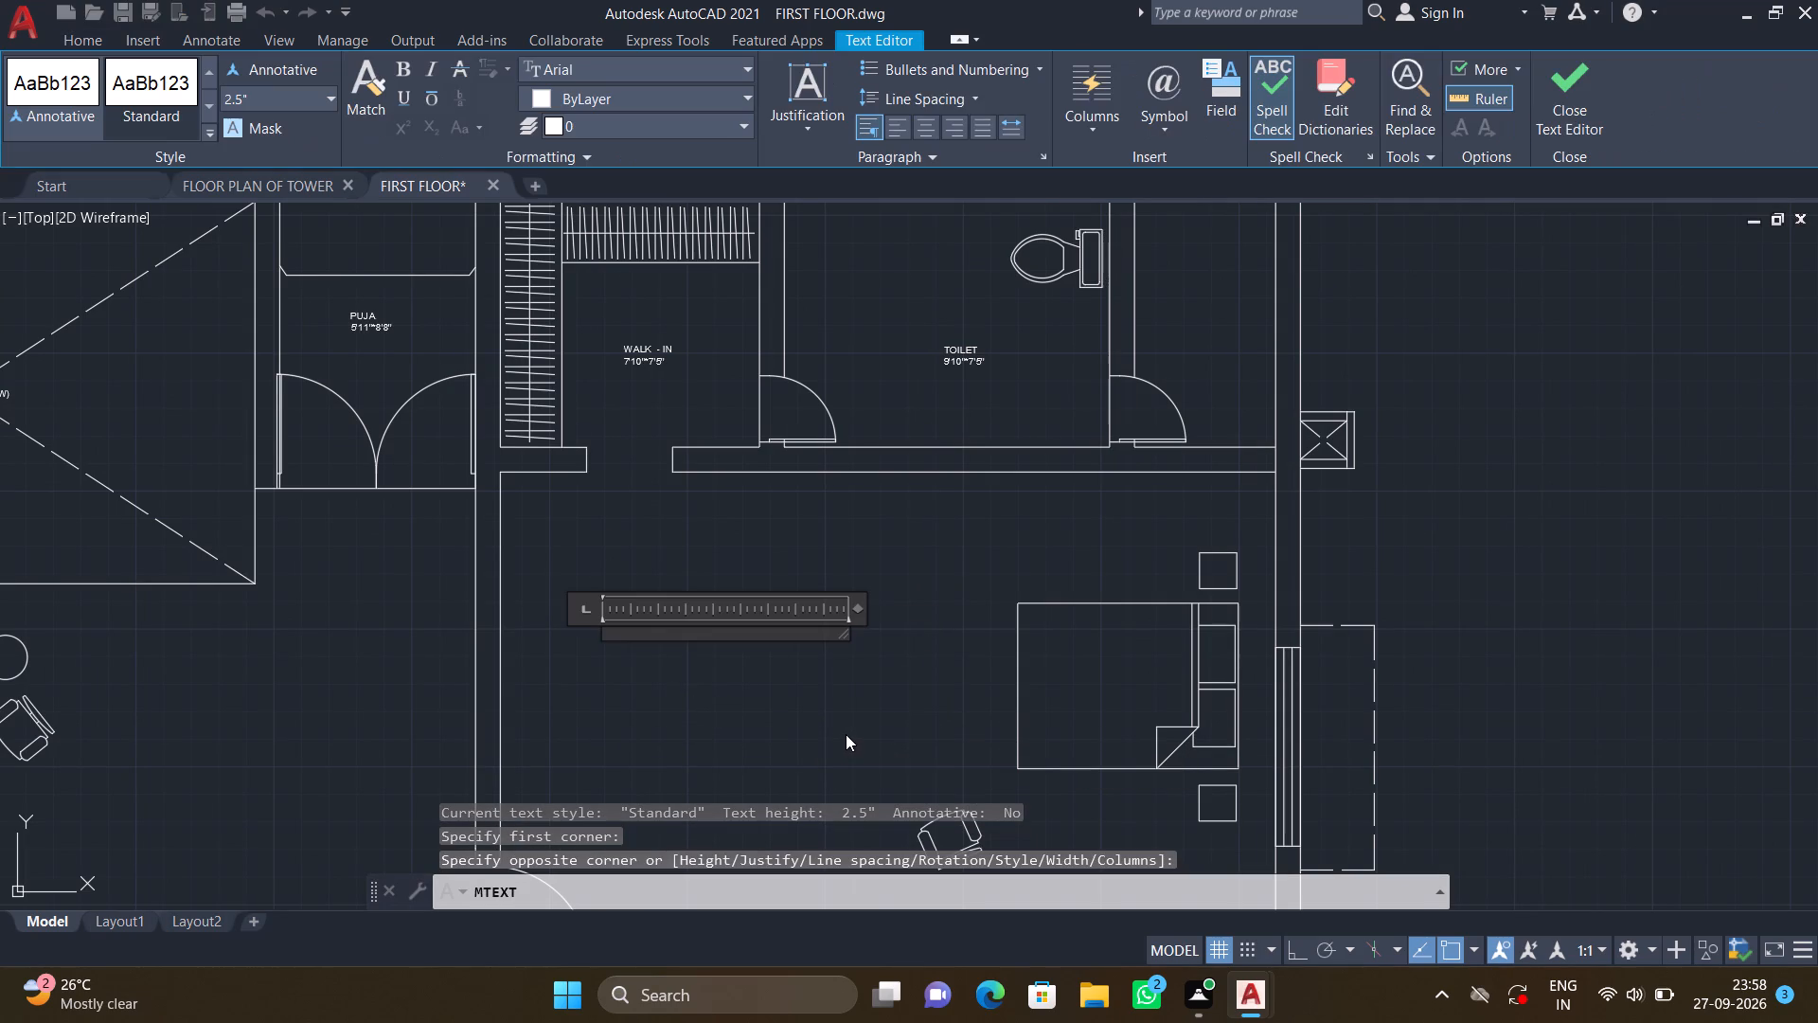
pyautogui.write('BE')
pyautogui.write('DR')
pyautogui.write('OO')
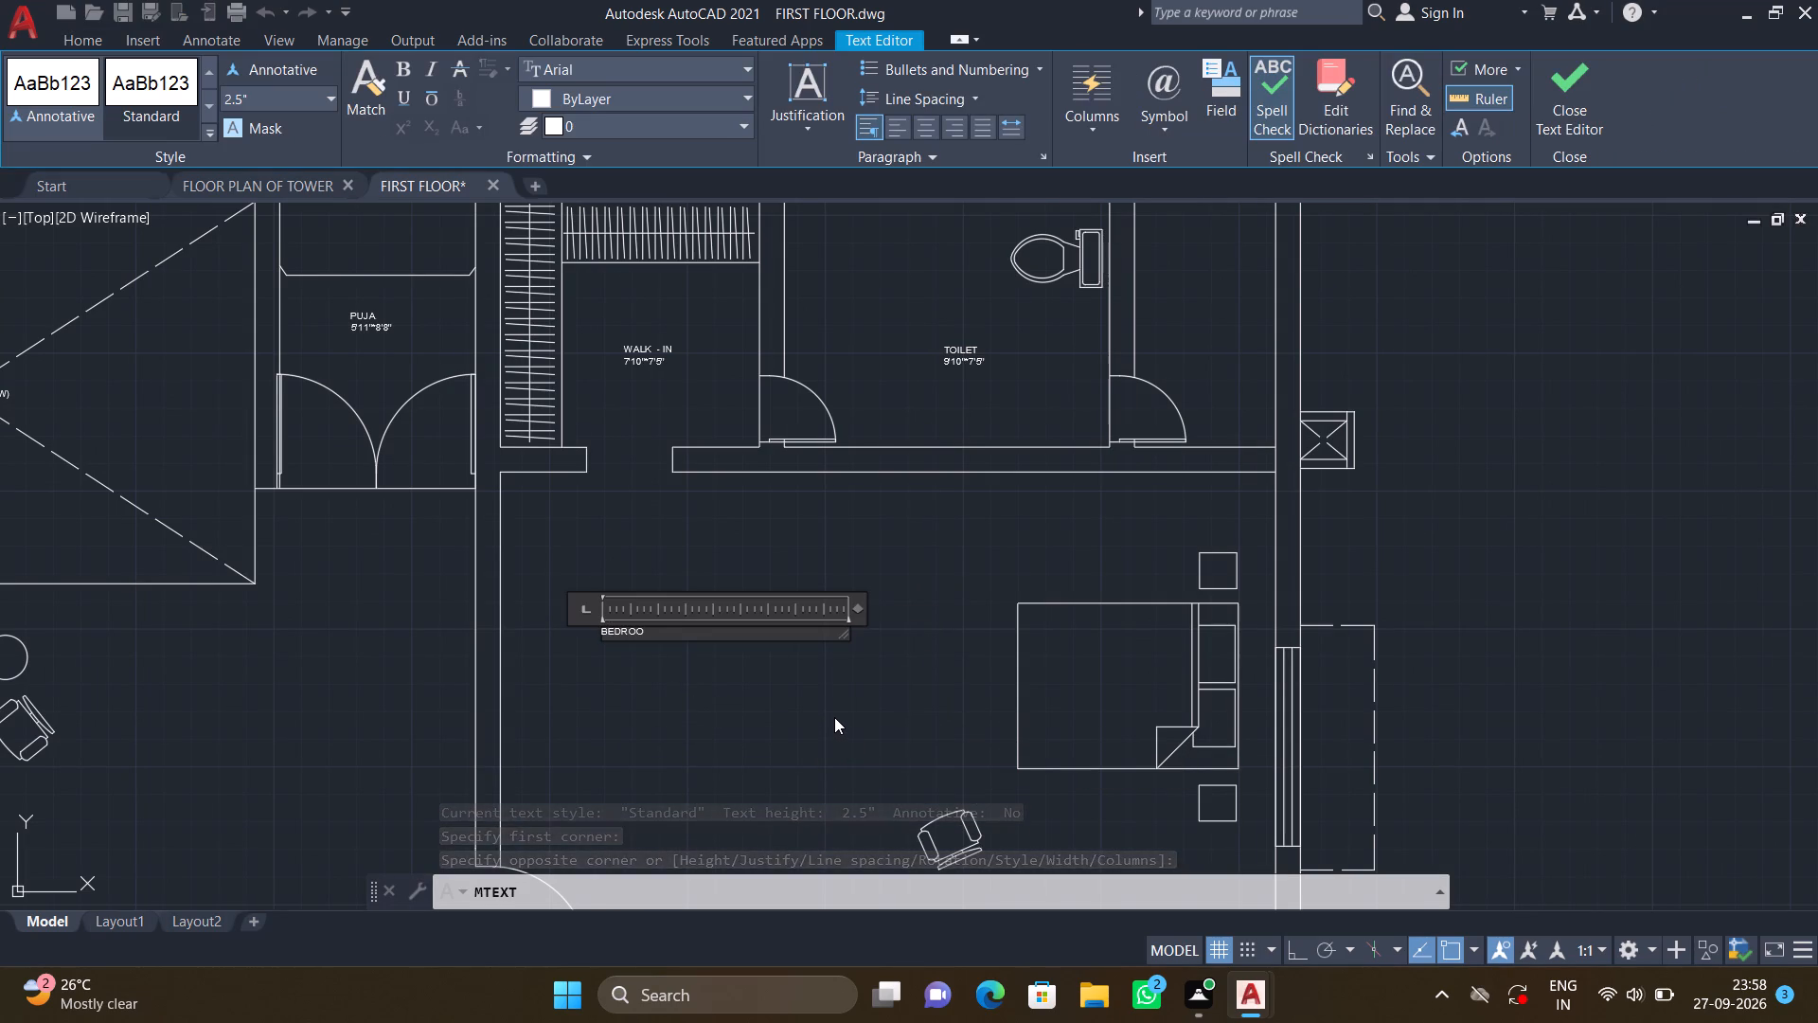
pyautogui.press('m')
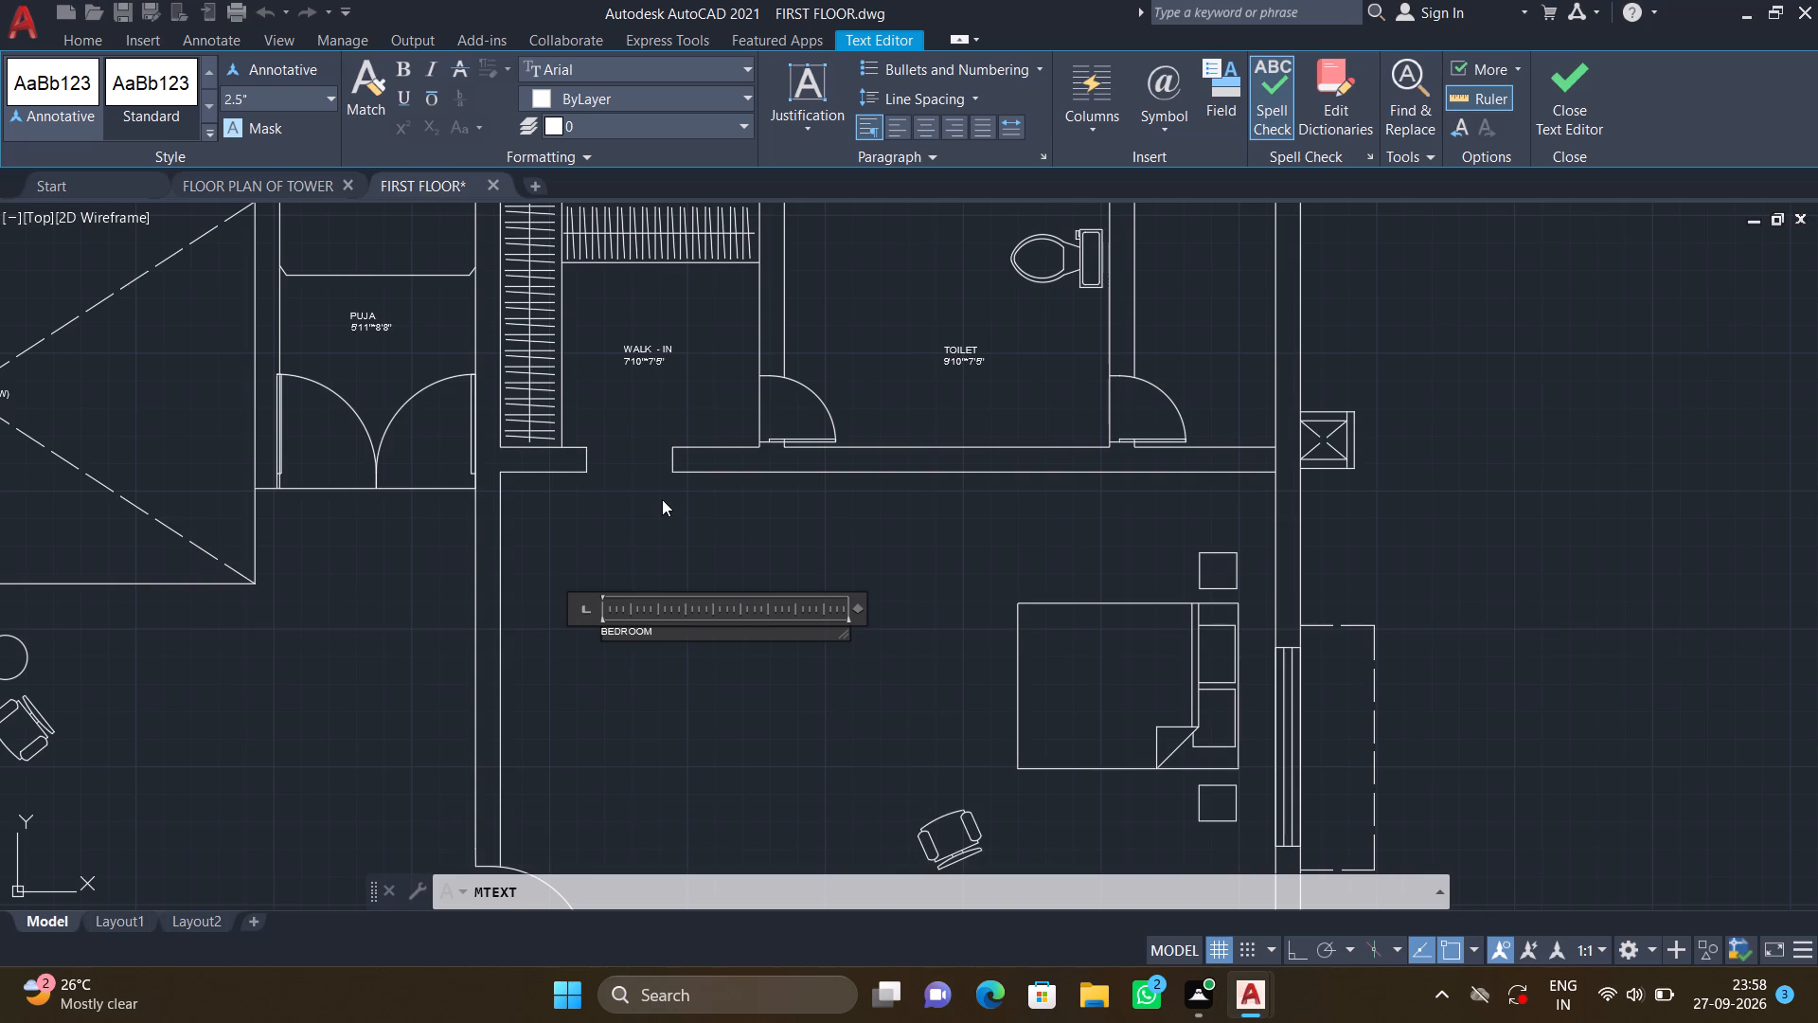
pyautogui.moveTo(682, 668); pyautogui.dragTo(583, 528, button='middle')
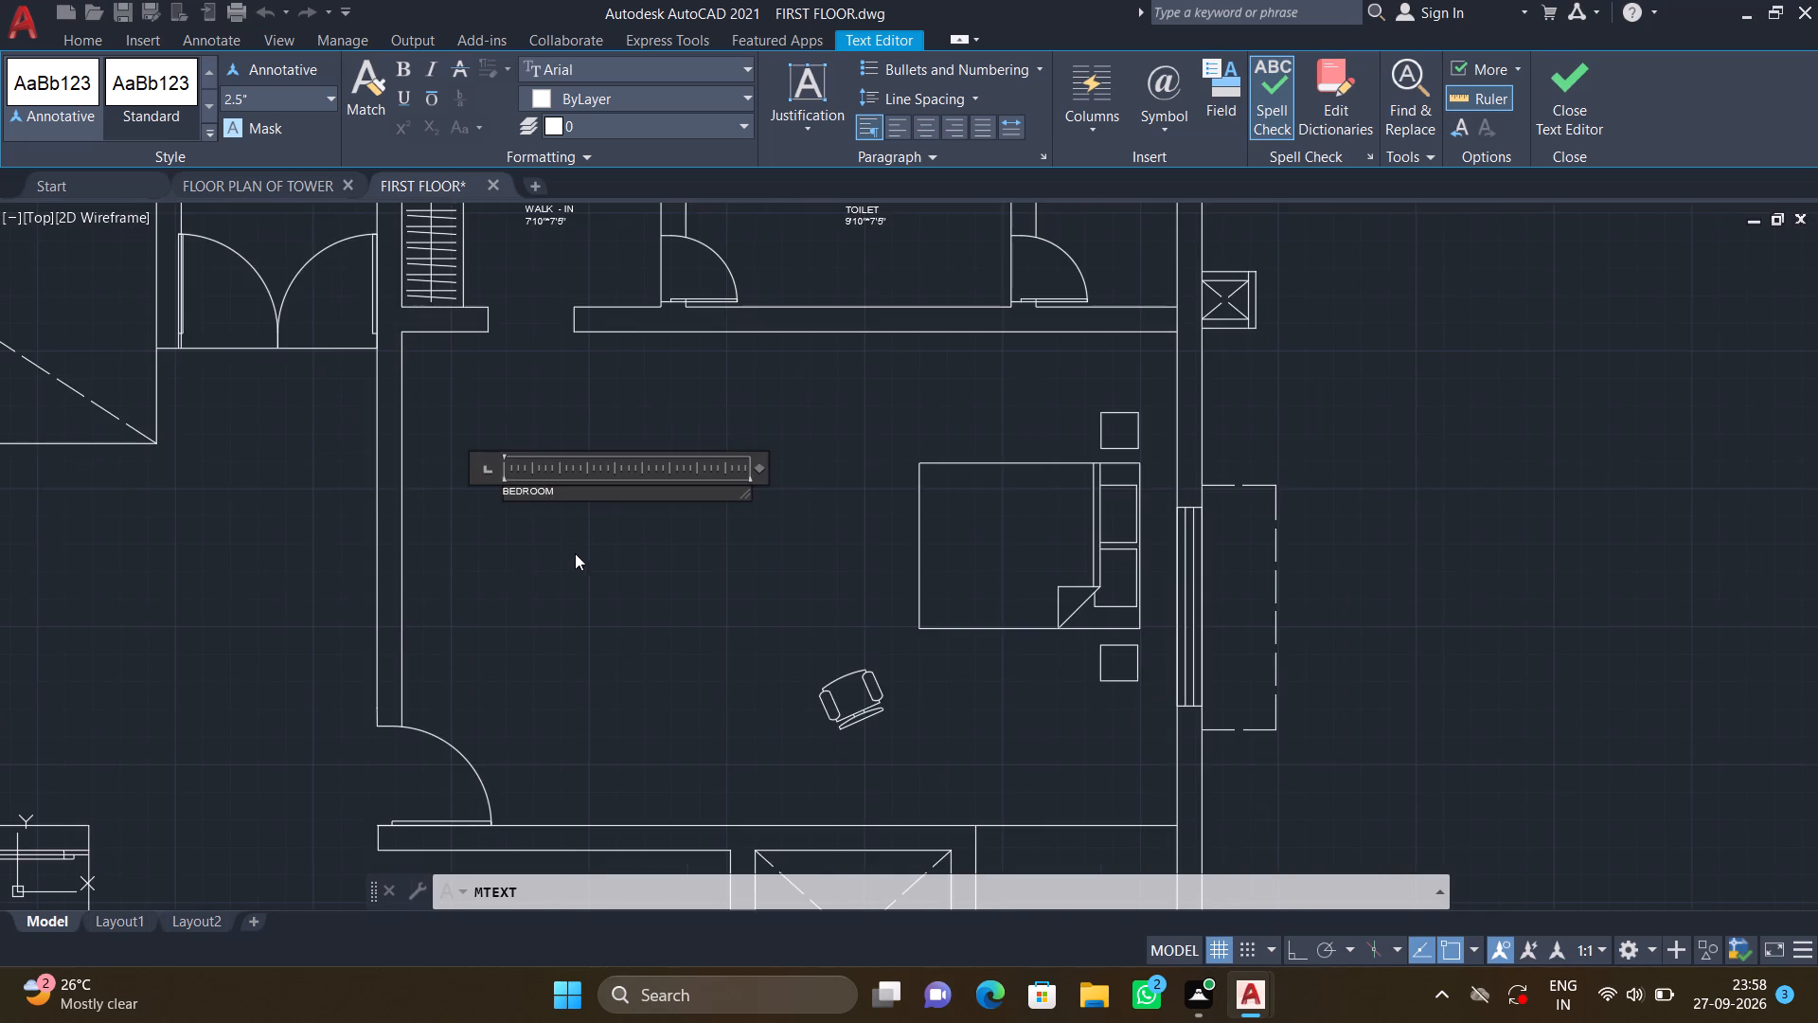
pyautogui.scroll(4, 553, 519)
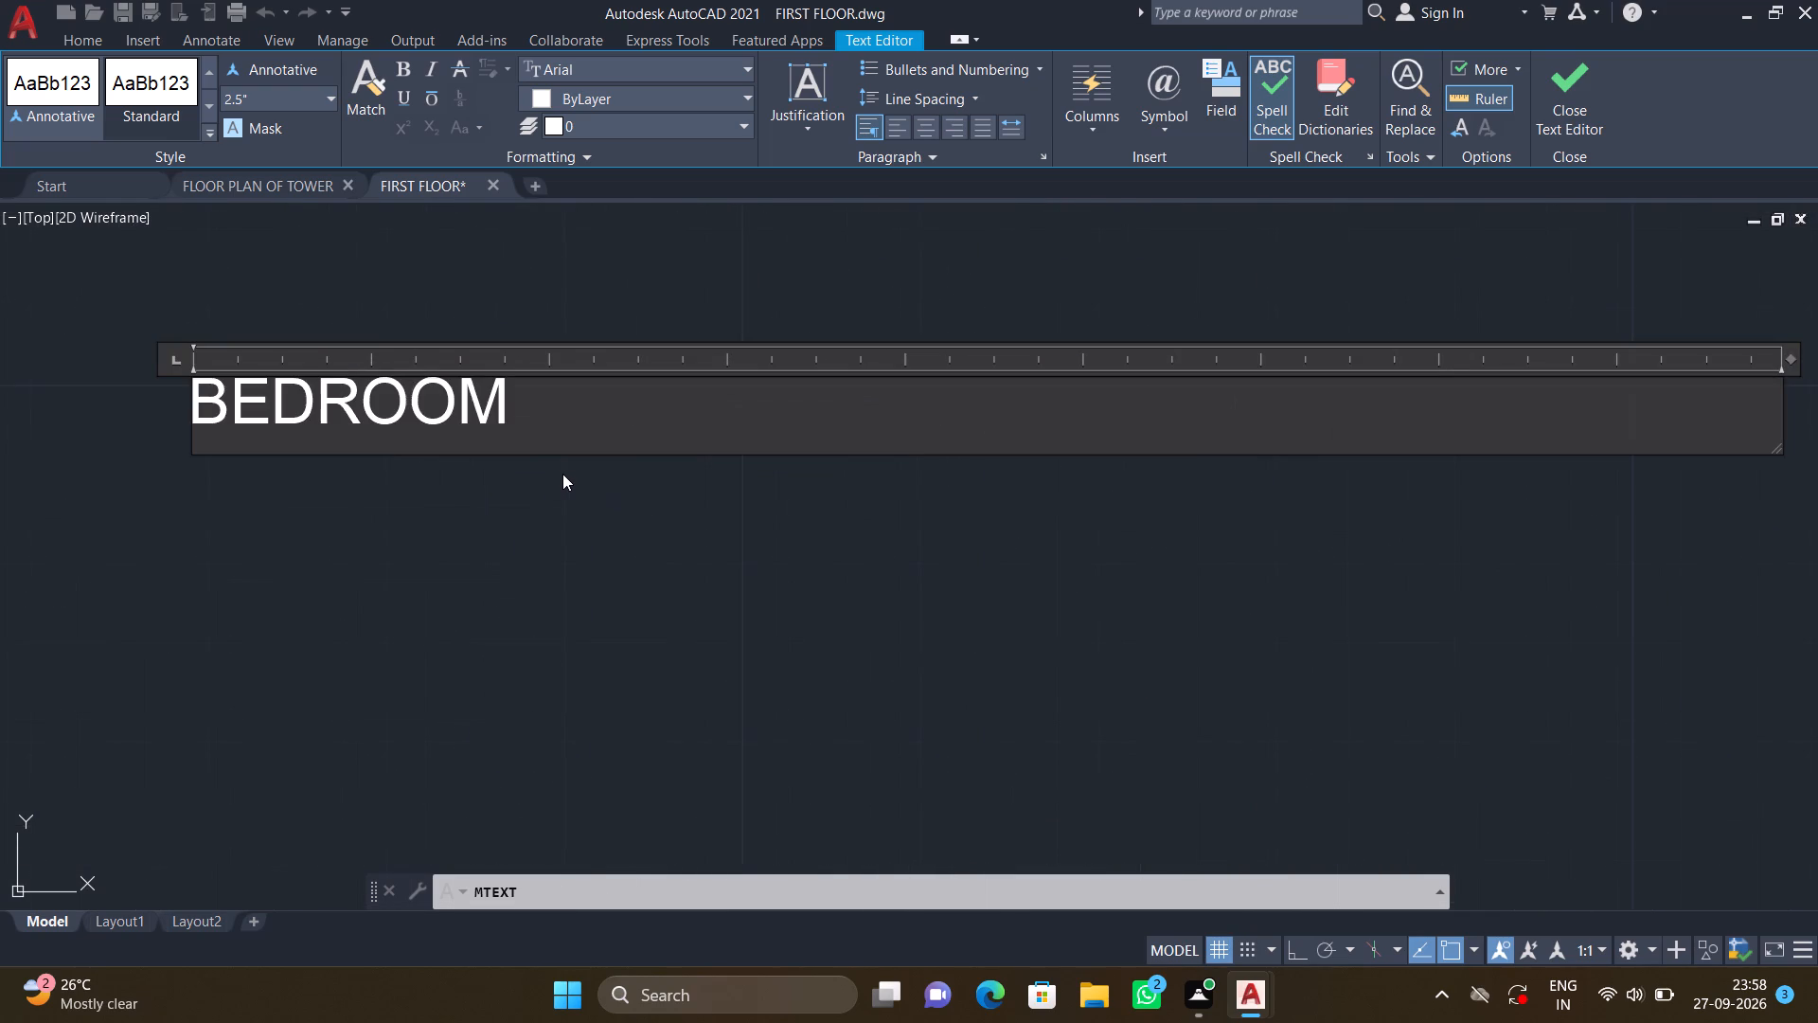
pyautogui.press('space')
pyautogui.write('02')
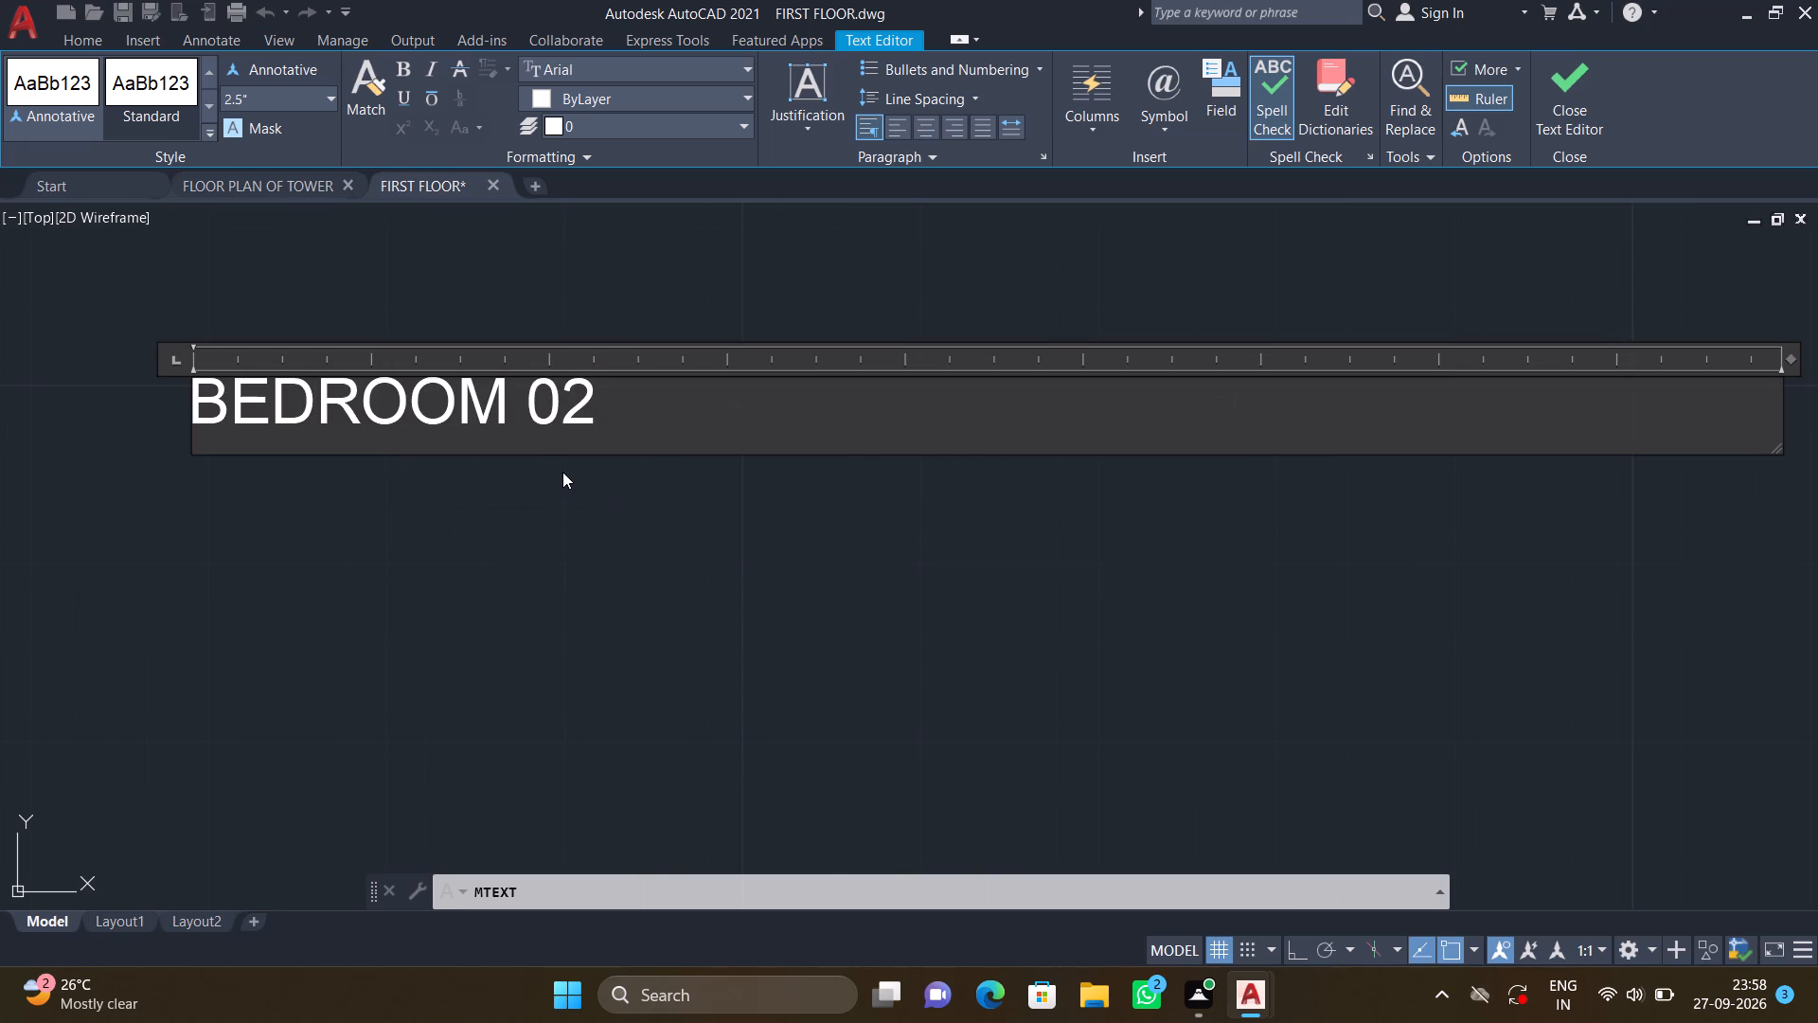
pyautogui.press('Return')
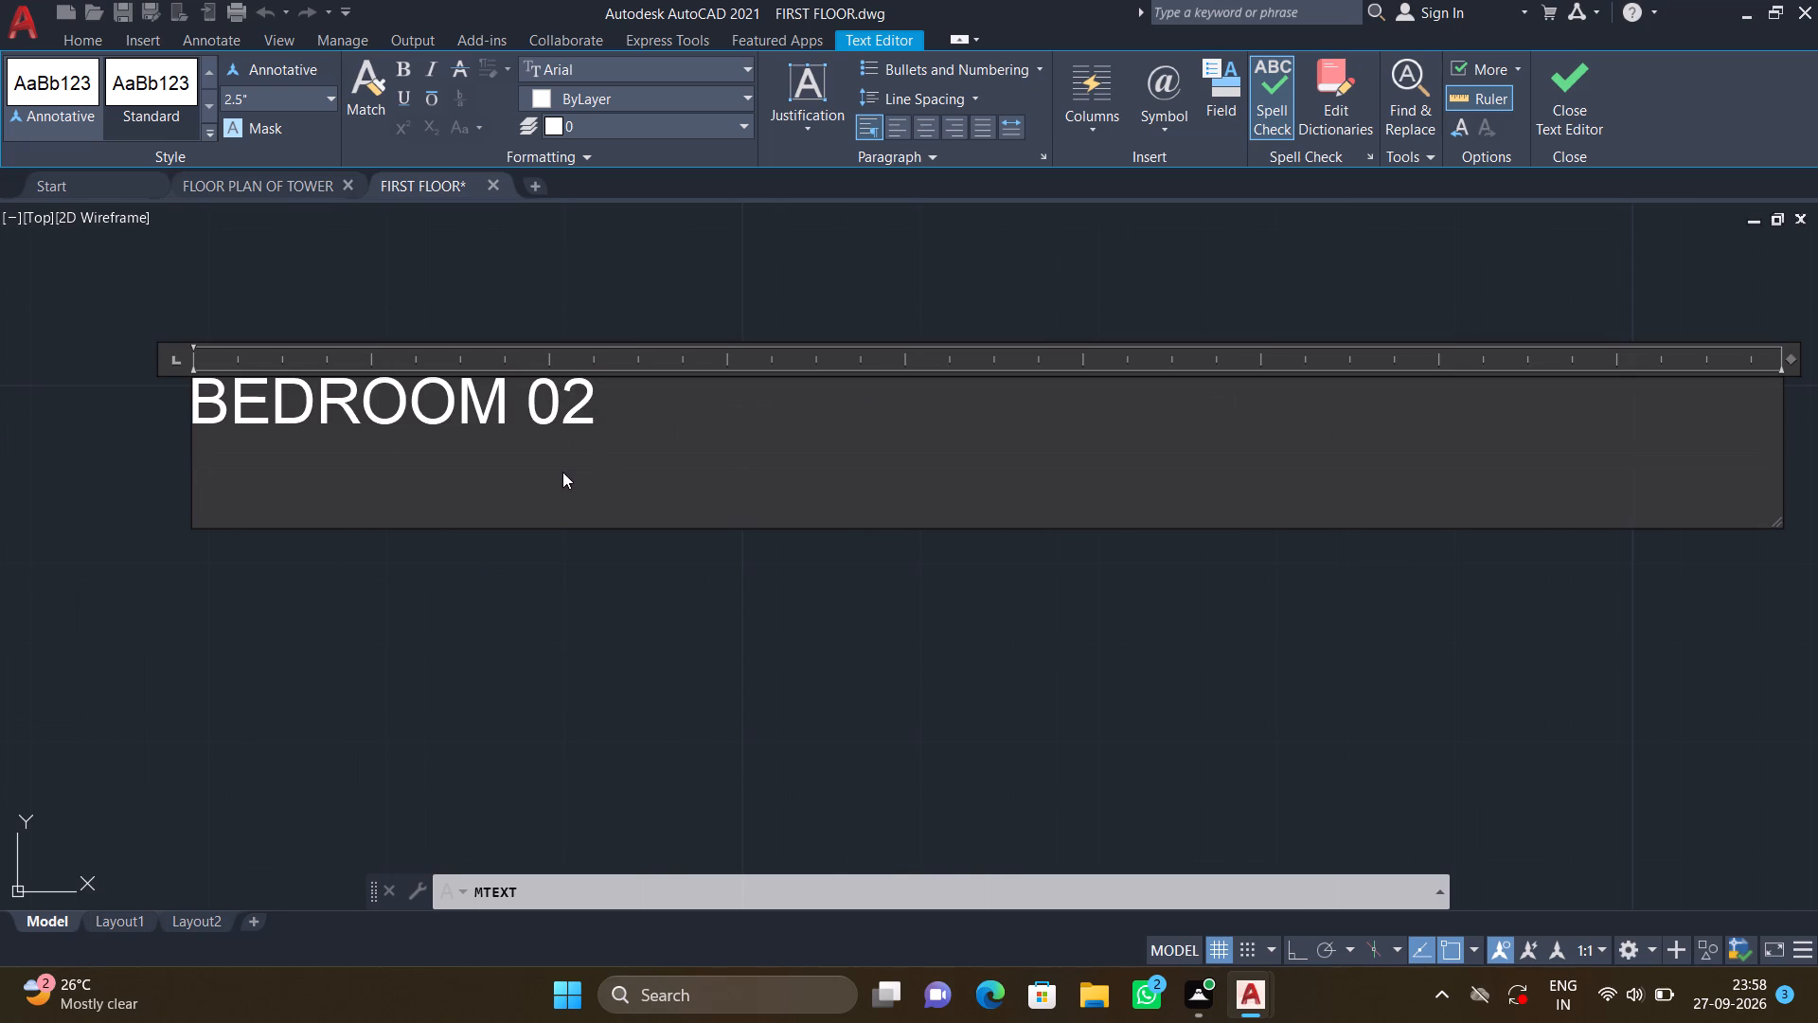
pyautogui.write("18'")
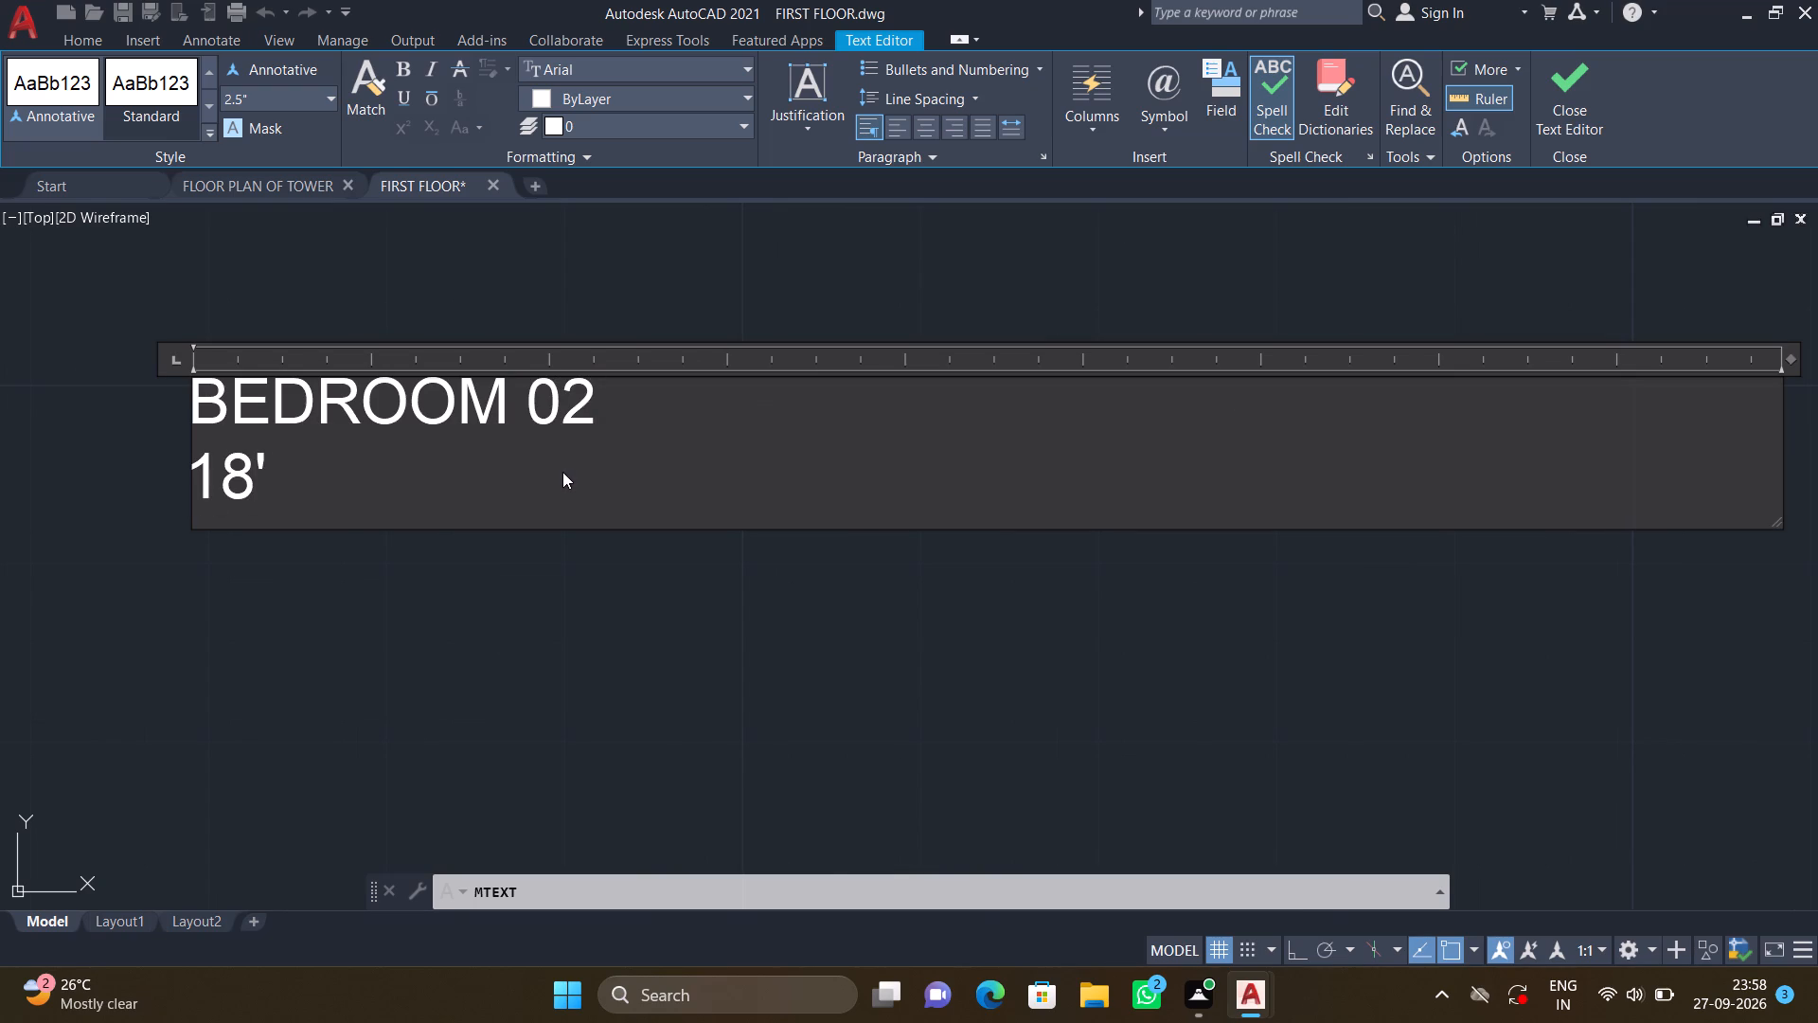
pyautogui.write('1"')
pyautogui.write("*14'")
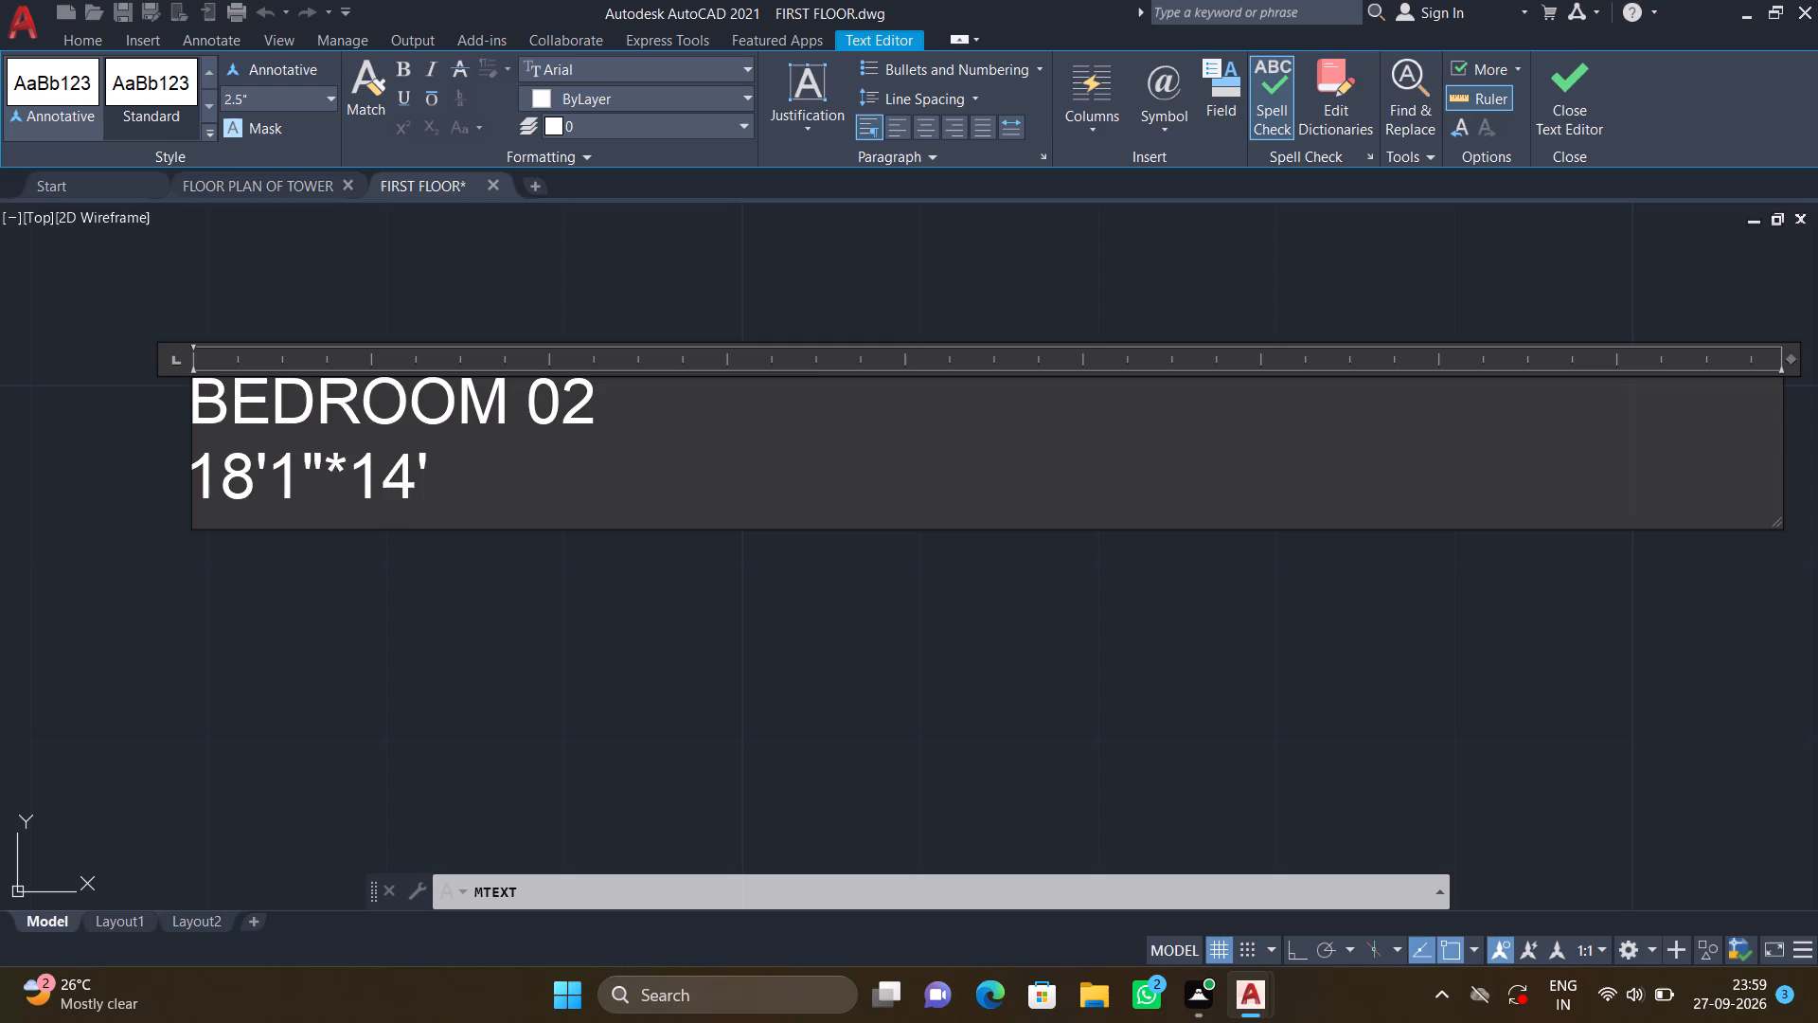
pyautogui.write('11"')
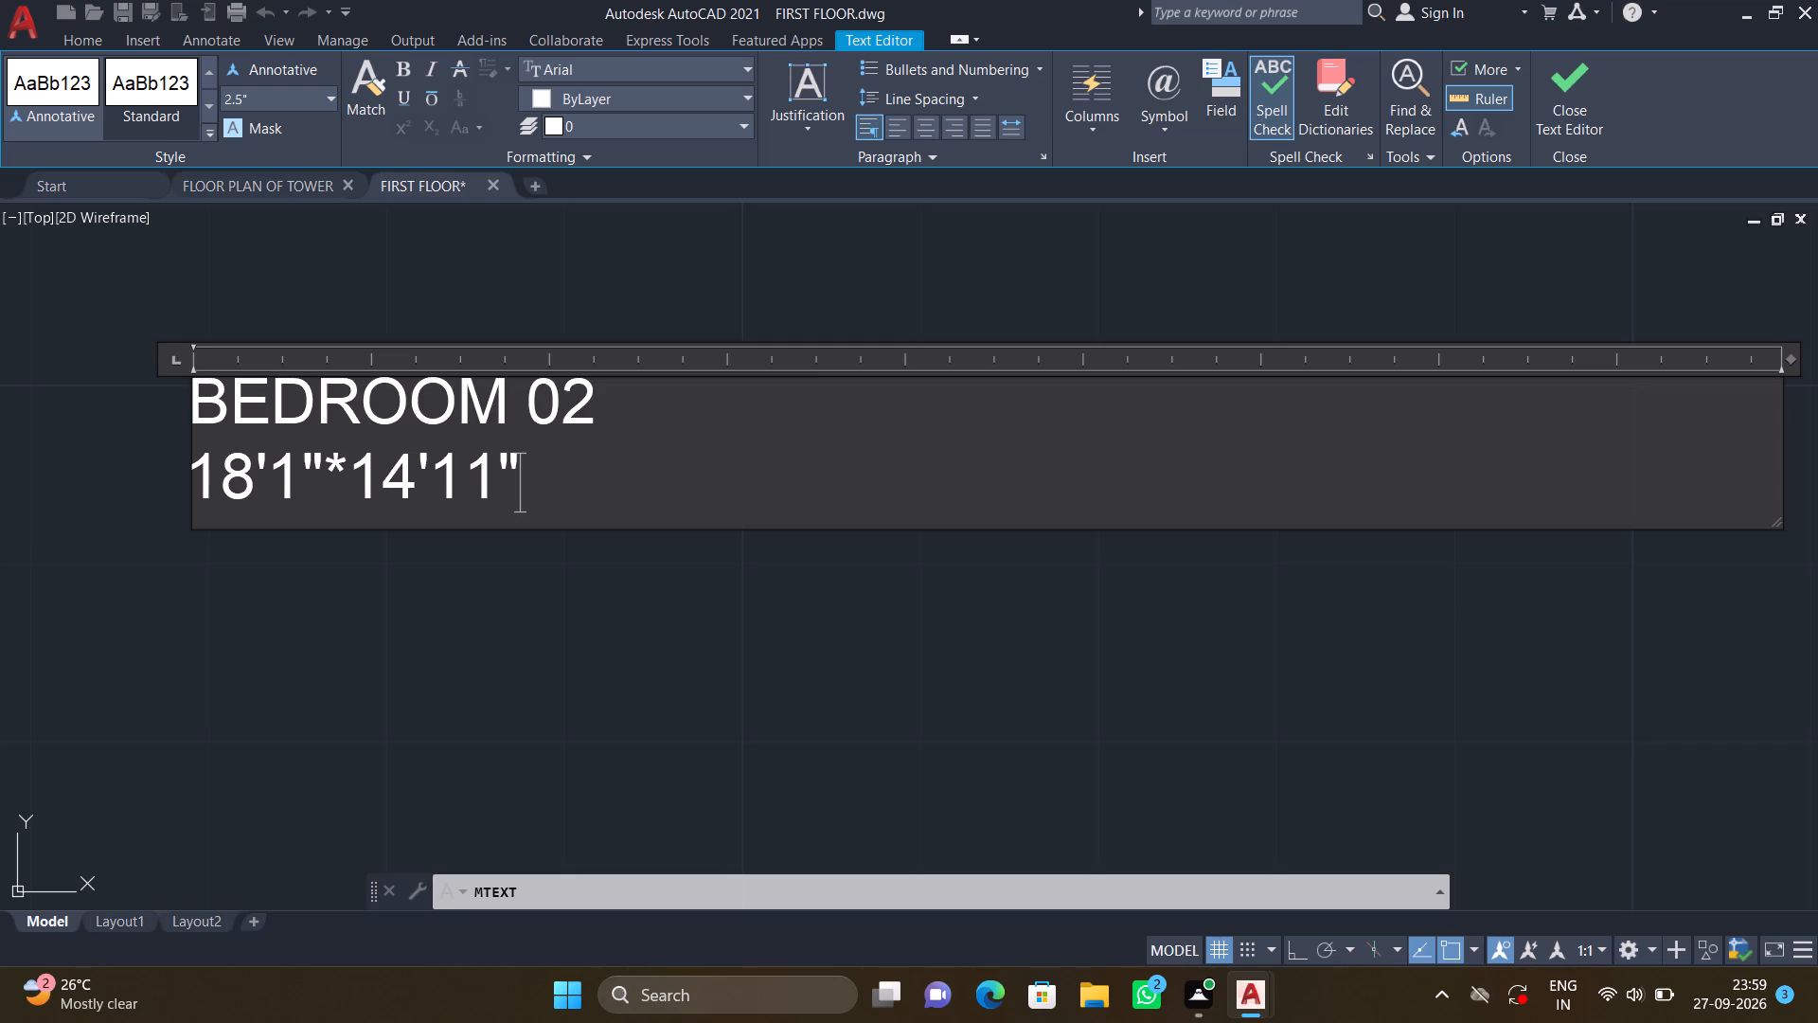
pyautogui.press('Return')
pyautogui.press('Escape')
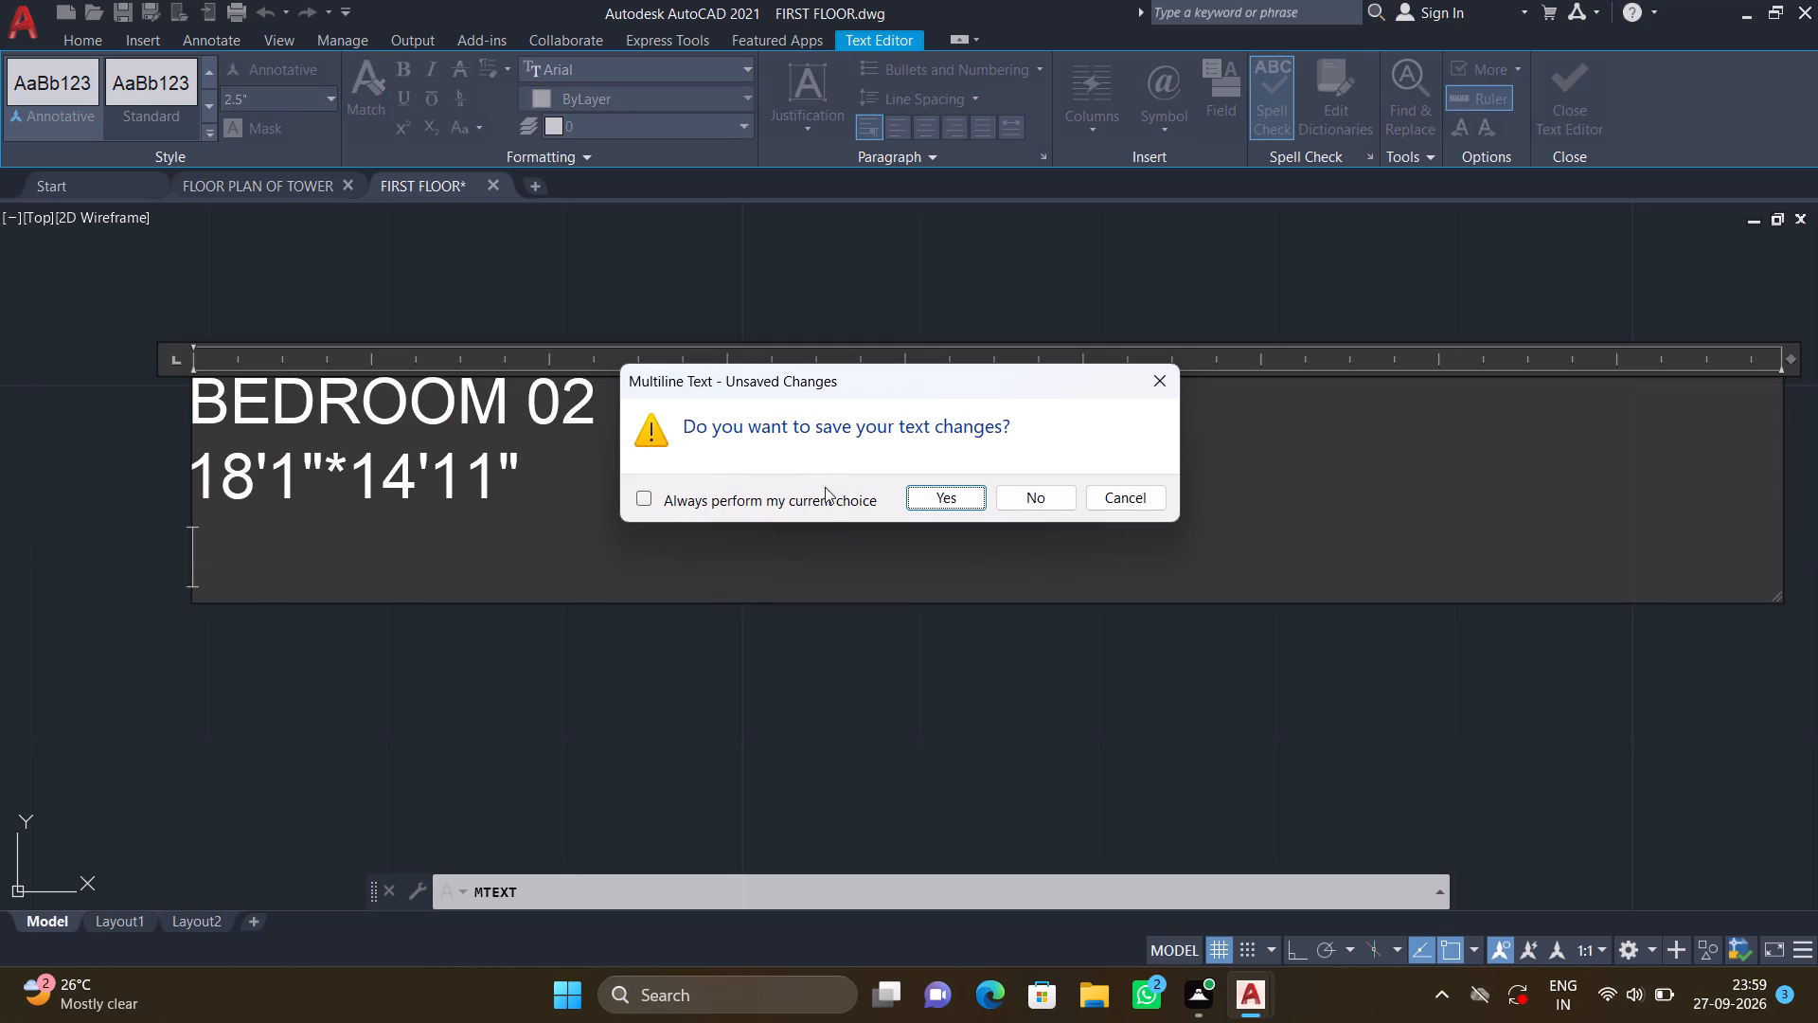
pyautogui.click(916, 496)
# Move the BEDROOM 02 label to the middle of the open floor area between the door-side wall and the bed.
pyautogui.scroll(-2, 582, 596)
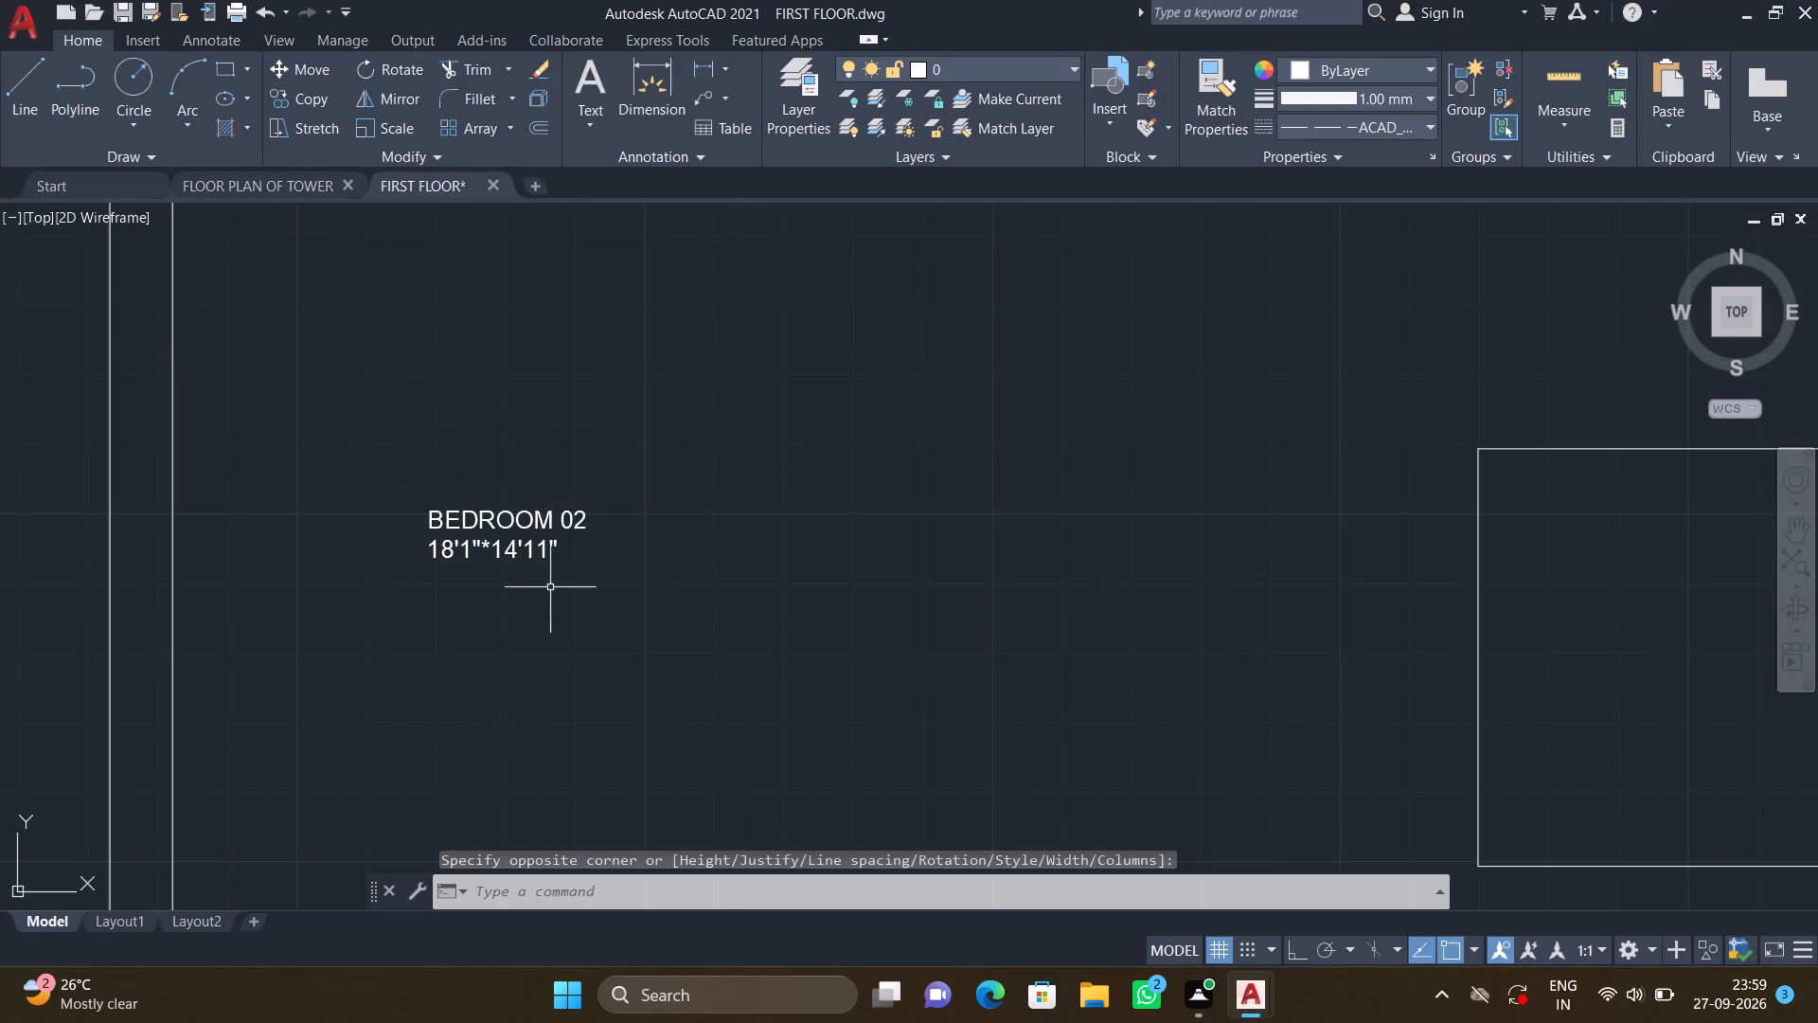
pyautogui.scroll(-2, 622, 587)
pyautogui.moveTo(629, 619); pyautogui.dragTo(526, 489, button='middle')
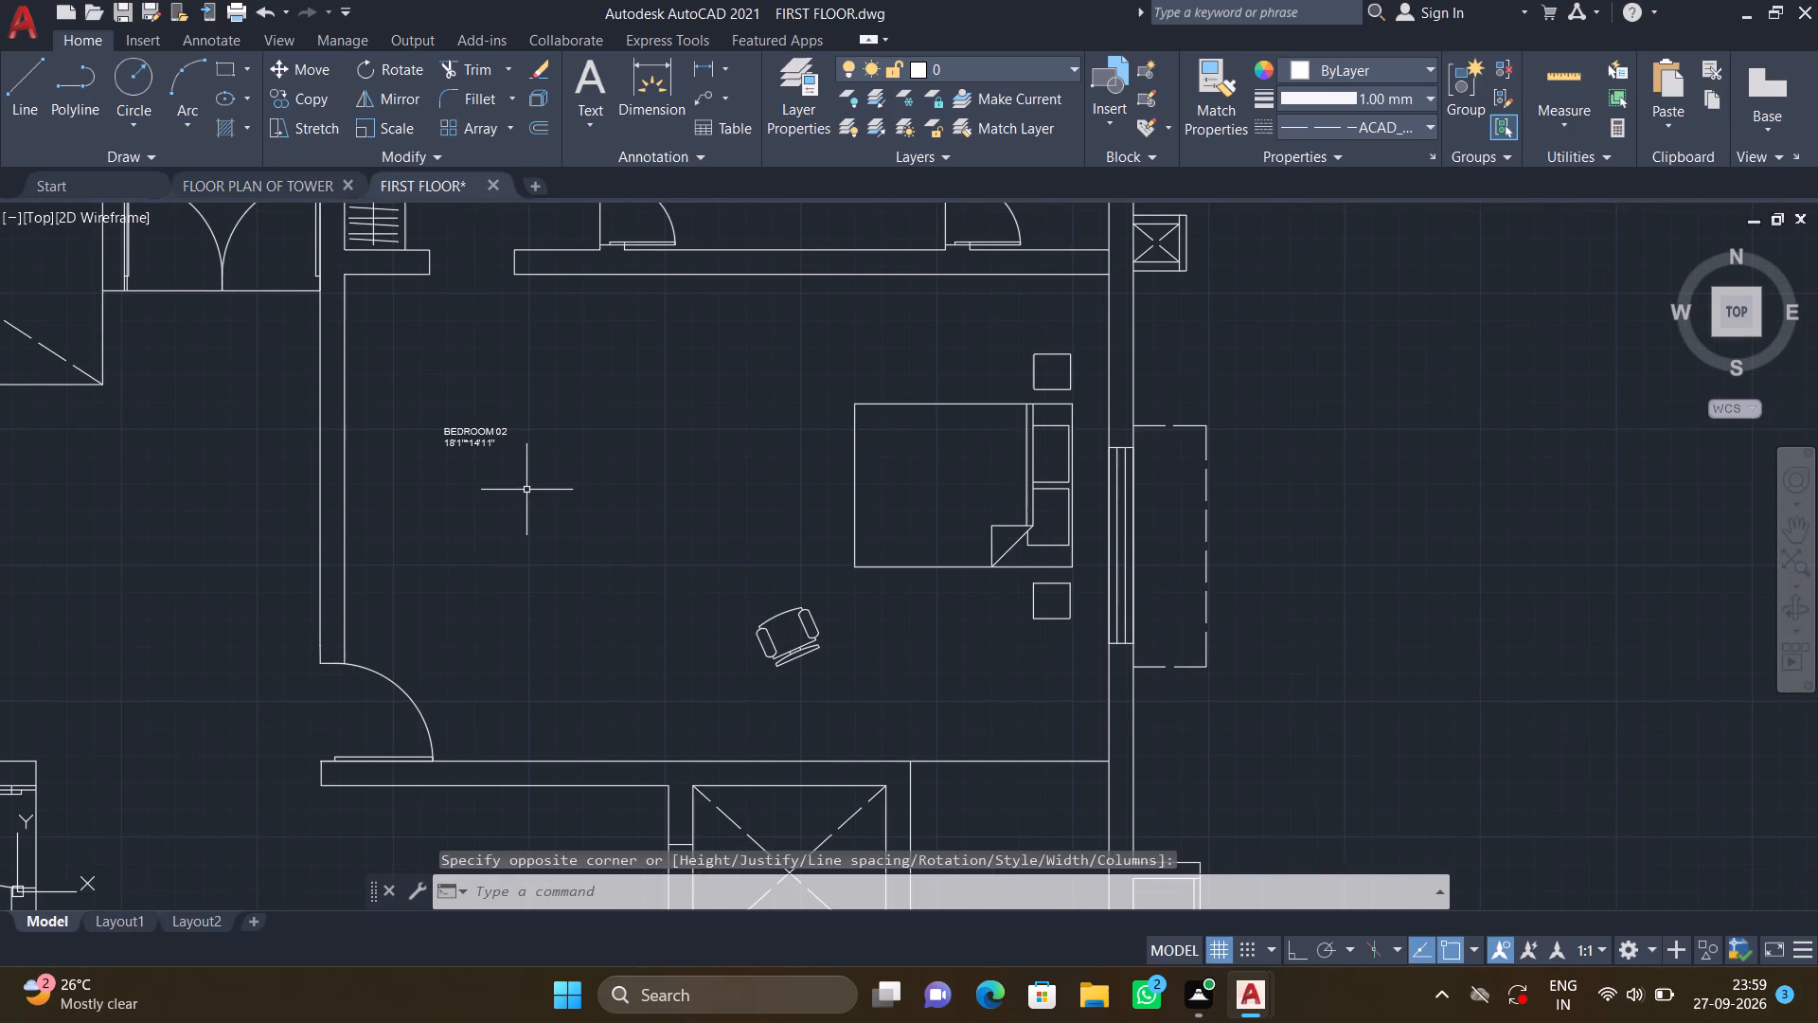
pyautogui.press('m')
pyautogui.press('Return')
pyautogui.click(542, 487)
pyautogui.click(396, 400)
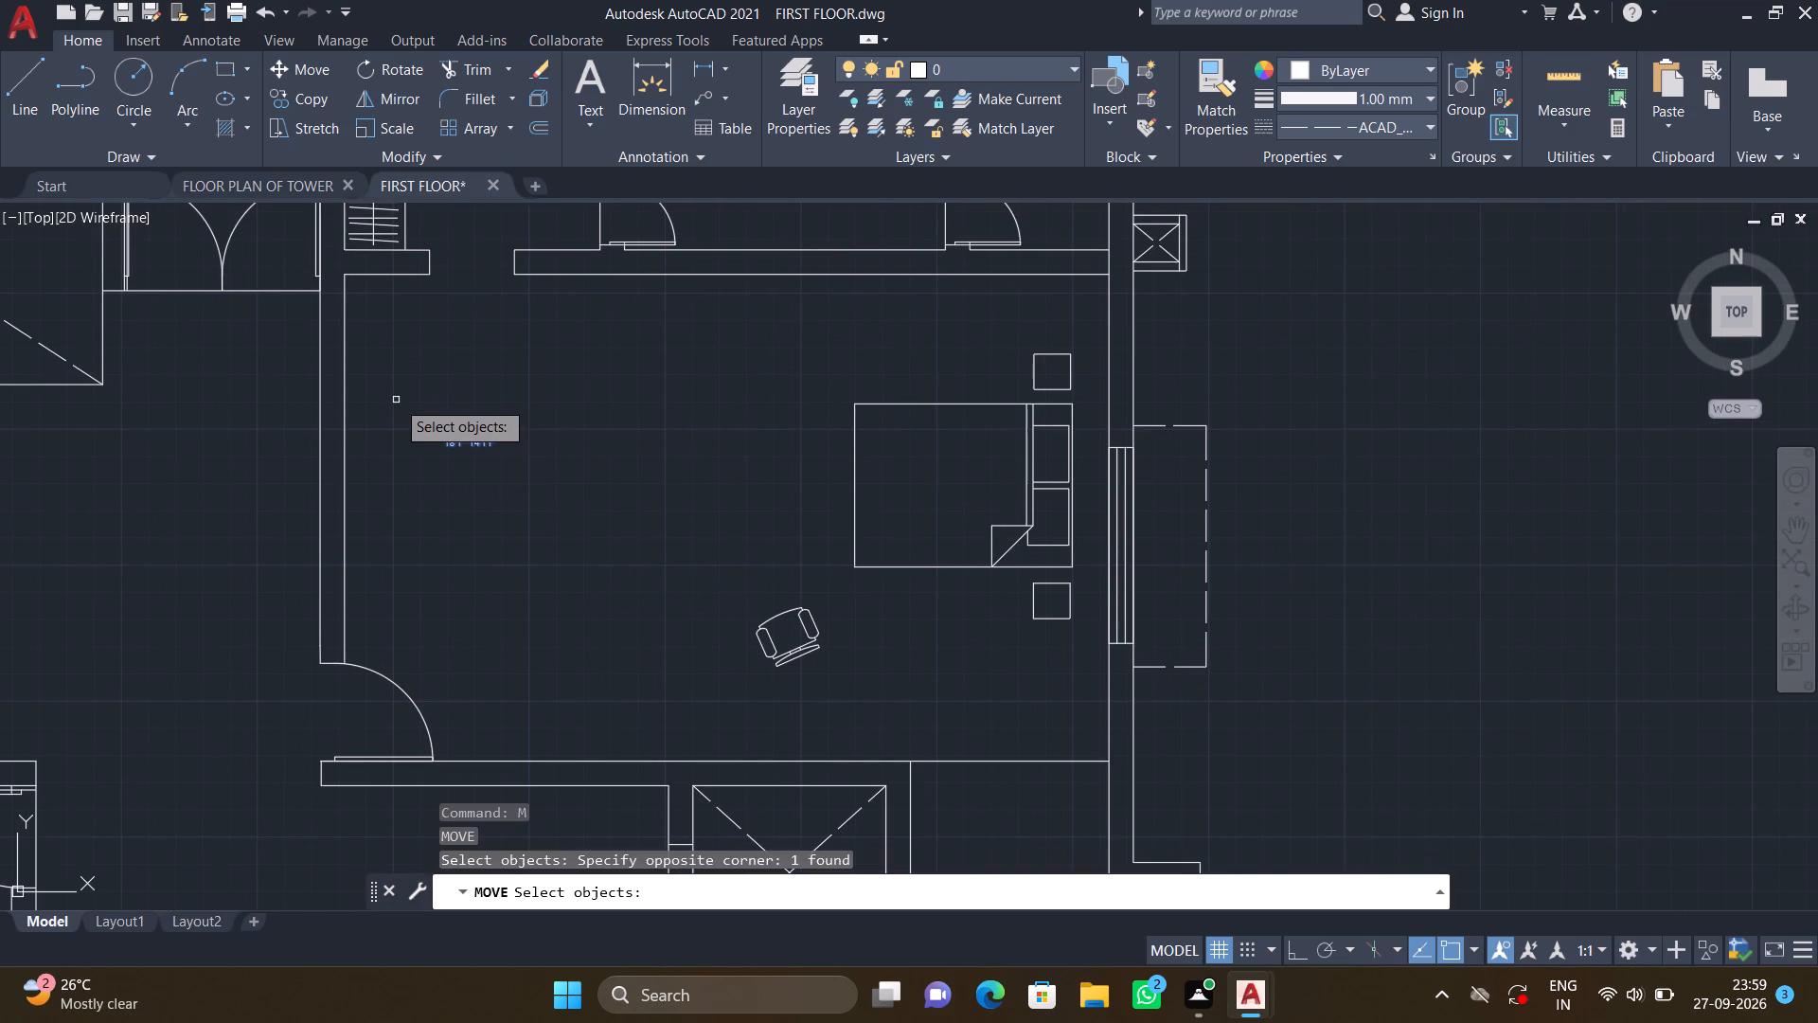
pyautogui.press('Return')
pyautogui.moveTo(439, 432); pyautogui.dragTo(456, 437)
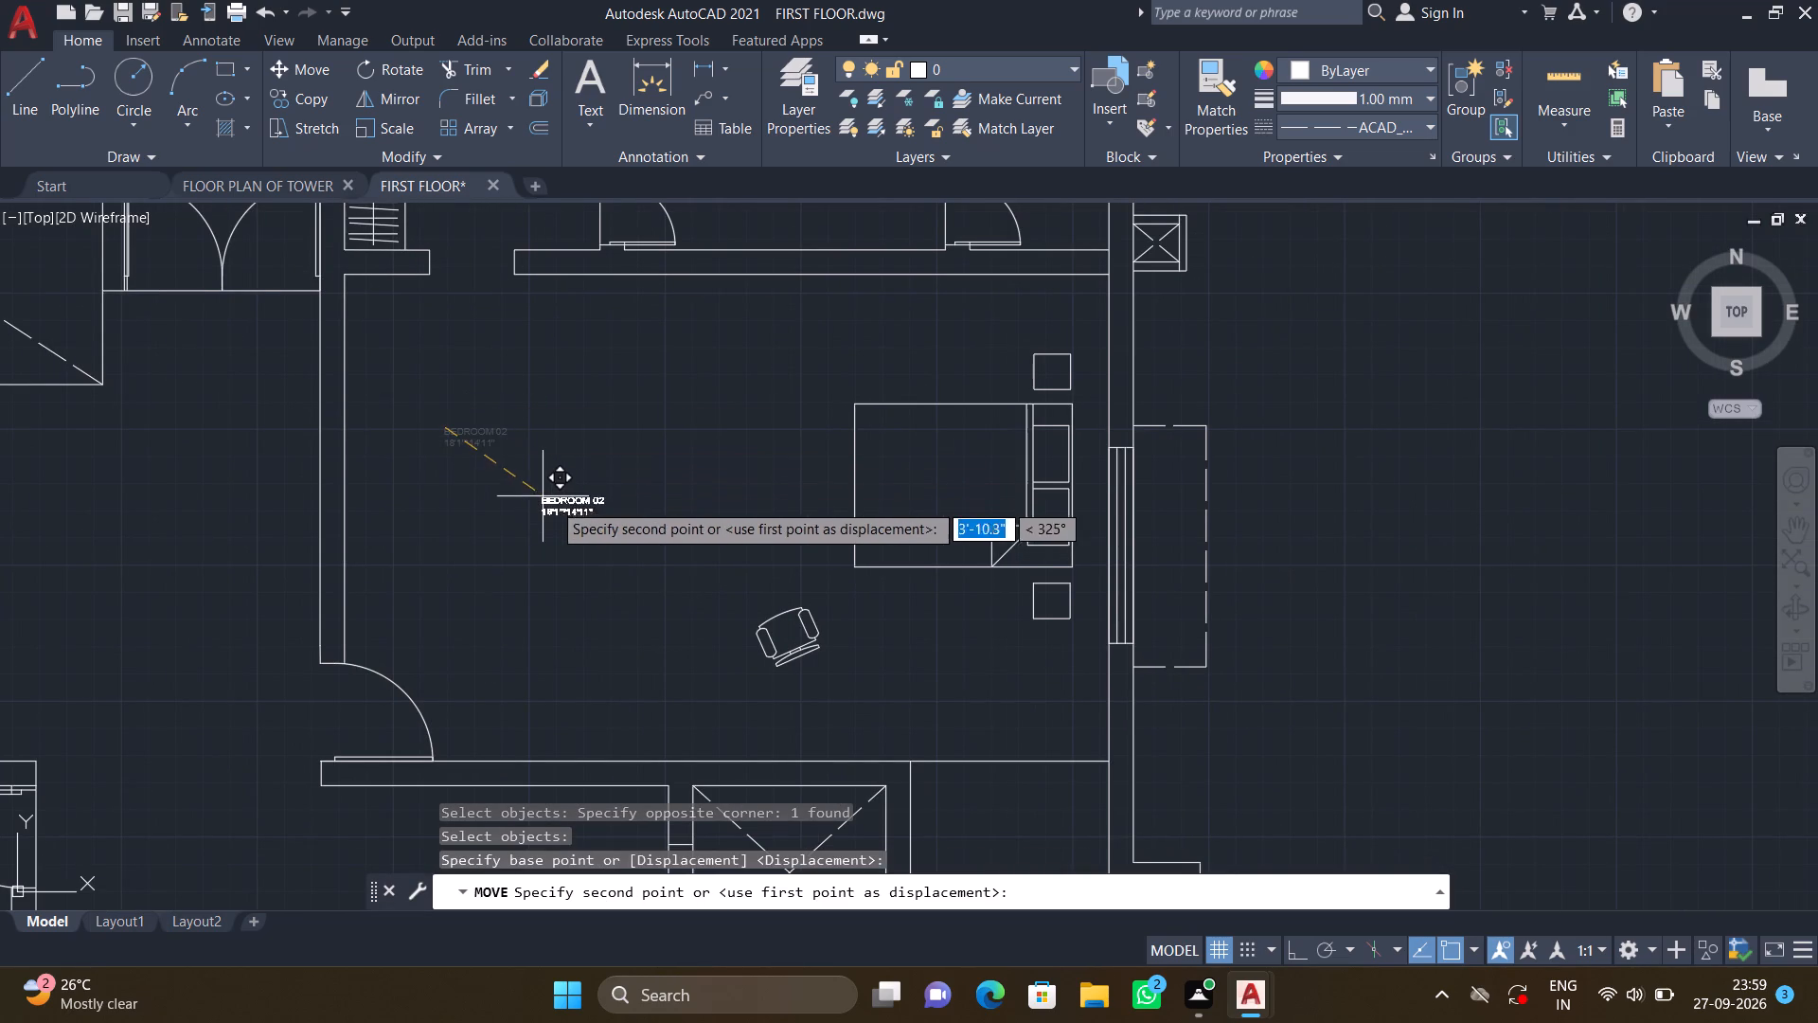
pyautogui.click(597, 494)
pyautogui.scroll(-4, 490, 479)
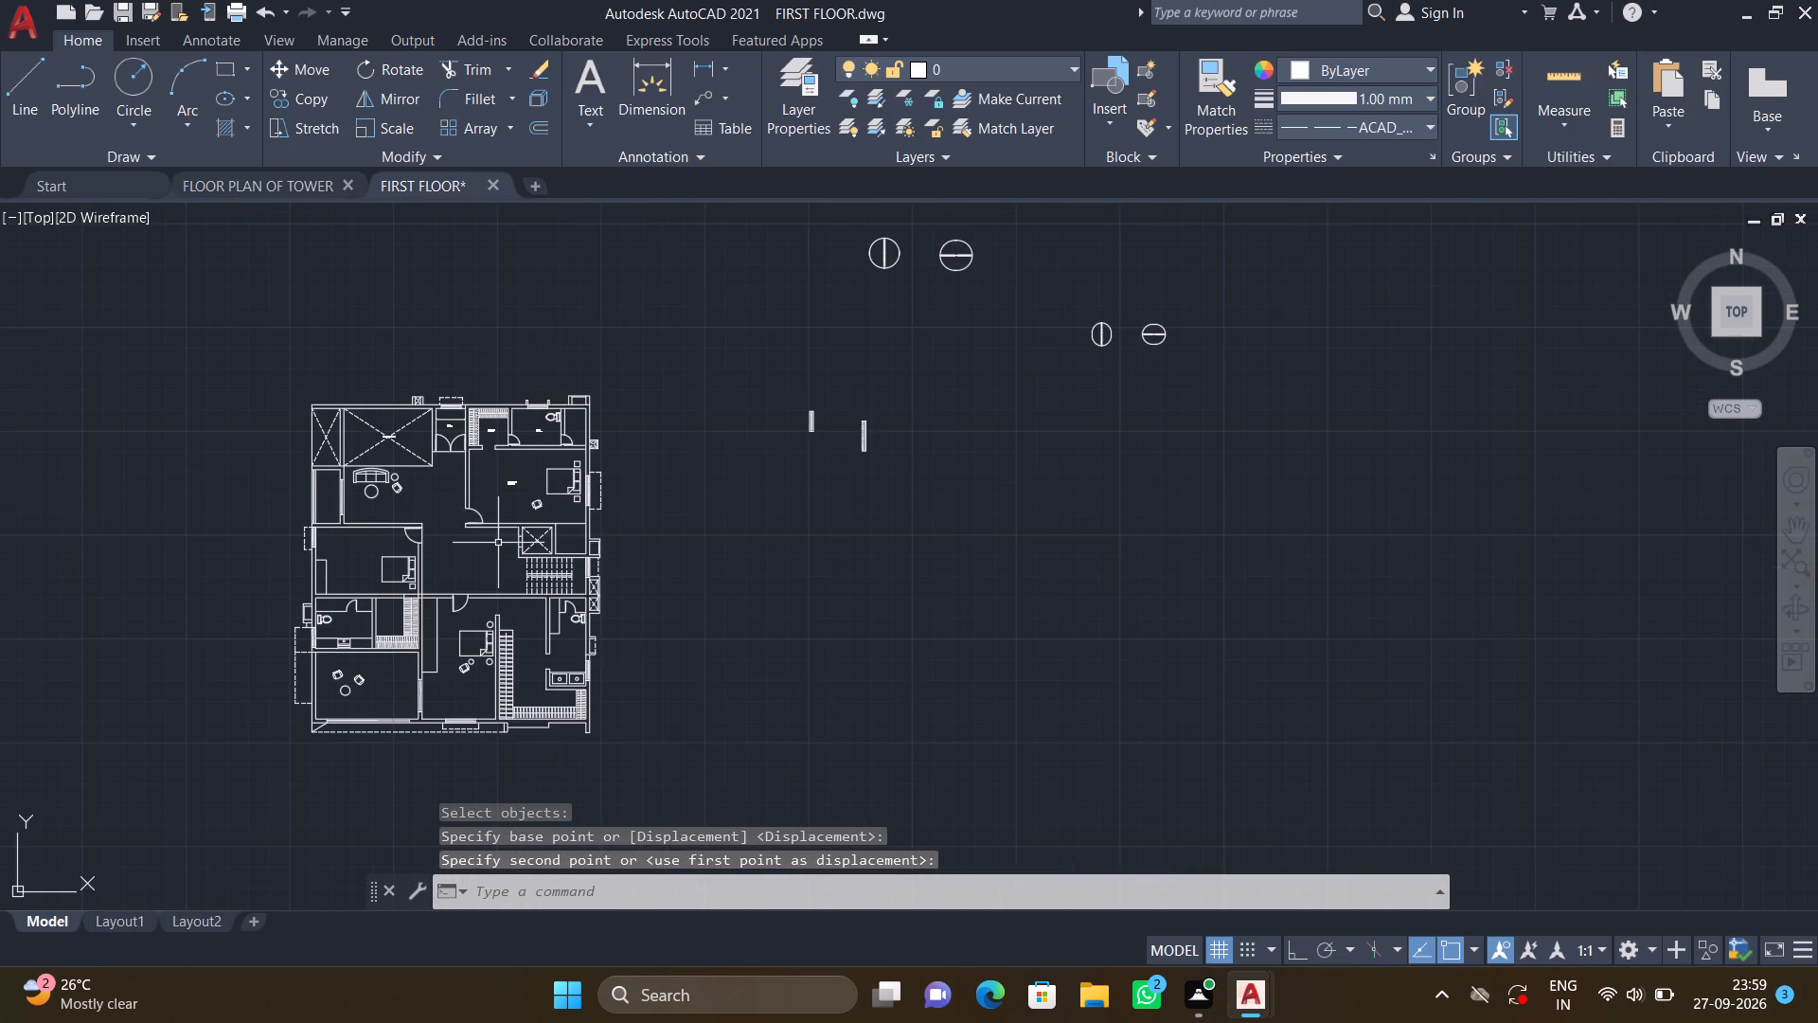
# Add the two-line multiline text label "LIFT" and "5'11"*5'5"" in the crossed lift shaft above the staircase, keeping the text changes.
pyautogui.moveTo(498, 542); pyautogui.dragTo(463, 354, button='middle')
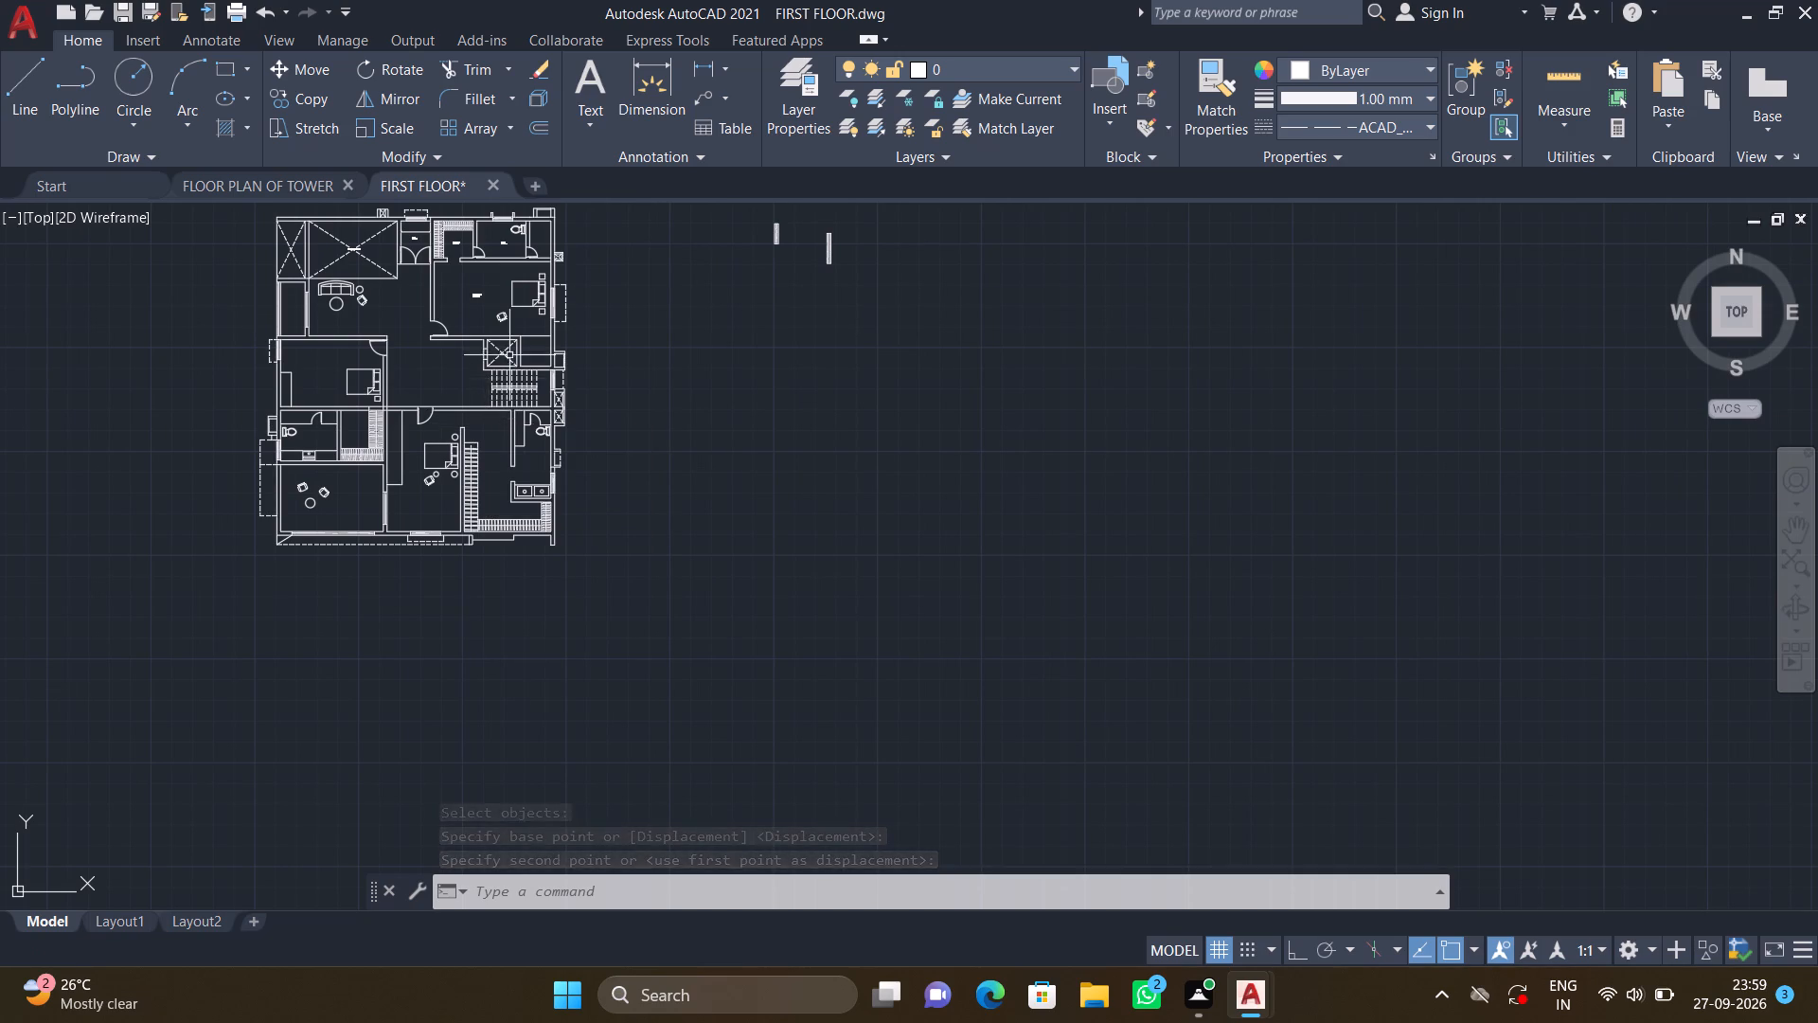
pyautogui.scroll(4, 509, 354)
pyautogui.write('MT')
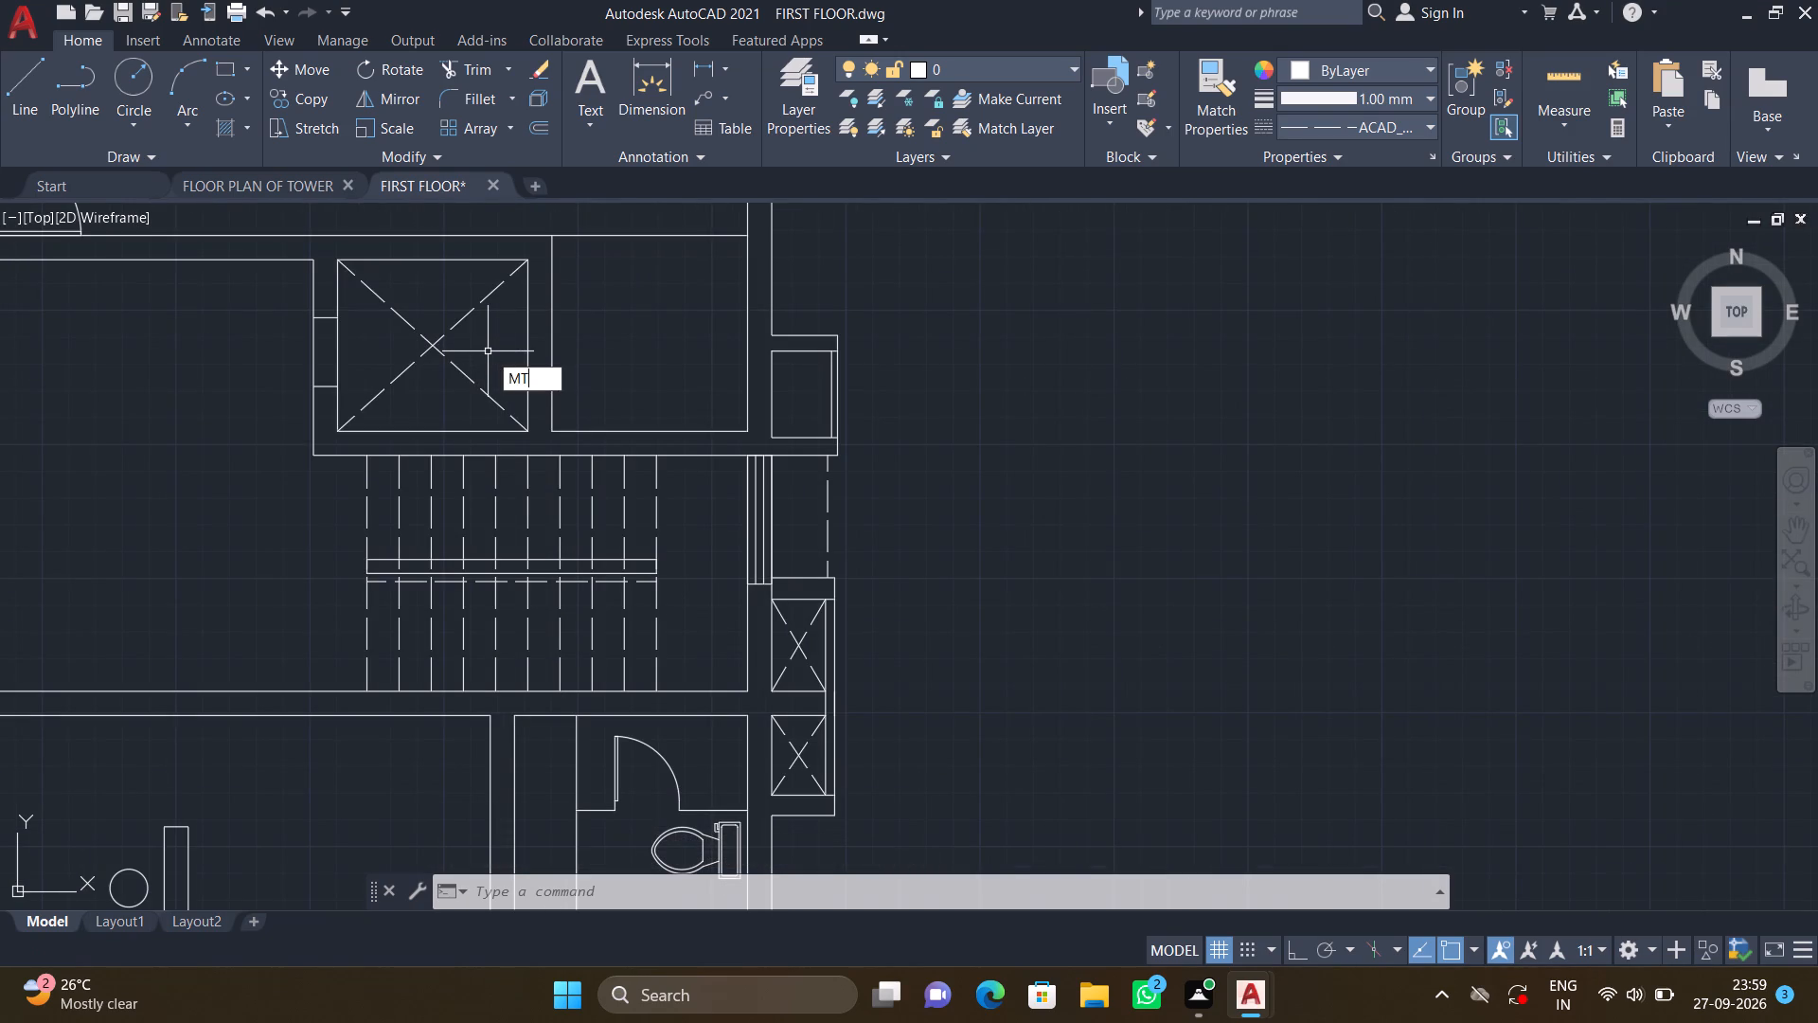
pyautogui.press('Return')
pyautogui.scroll(3, 388, 348)
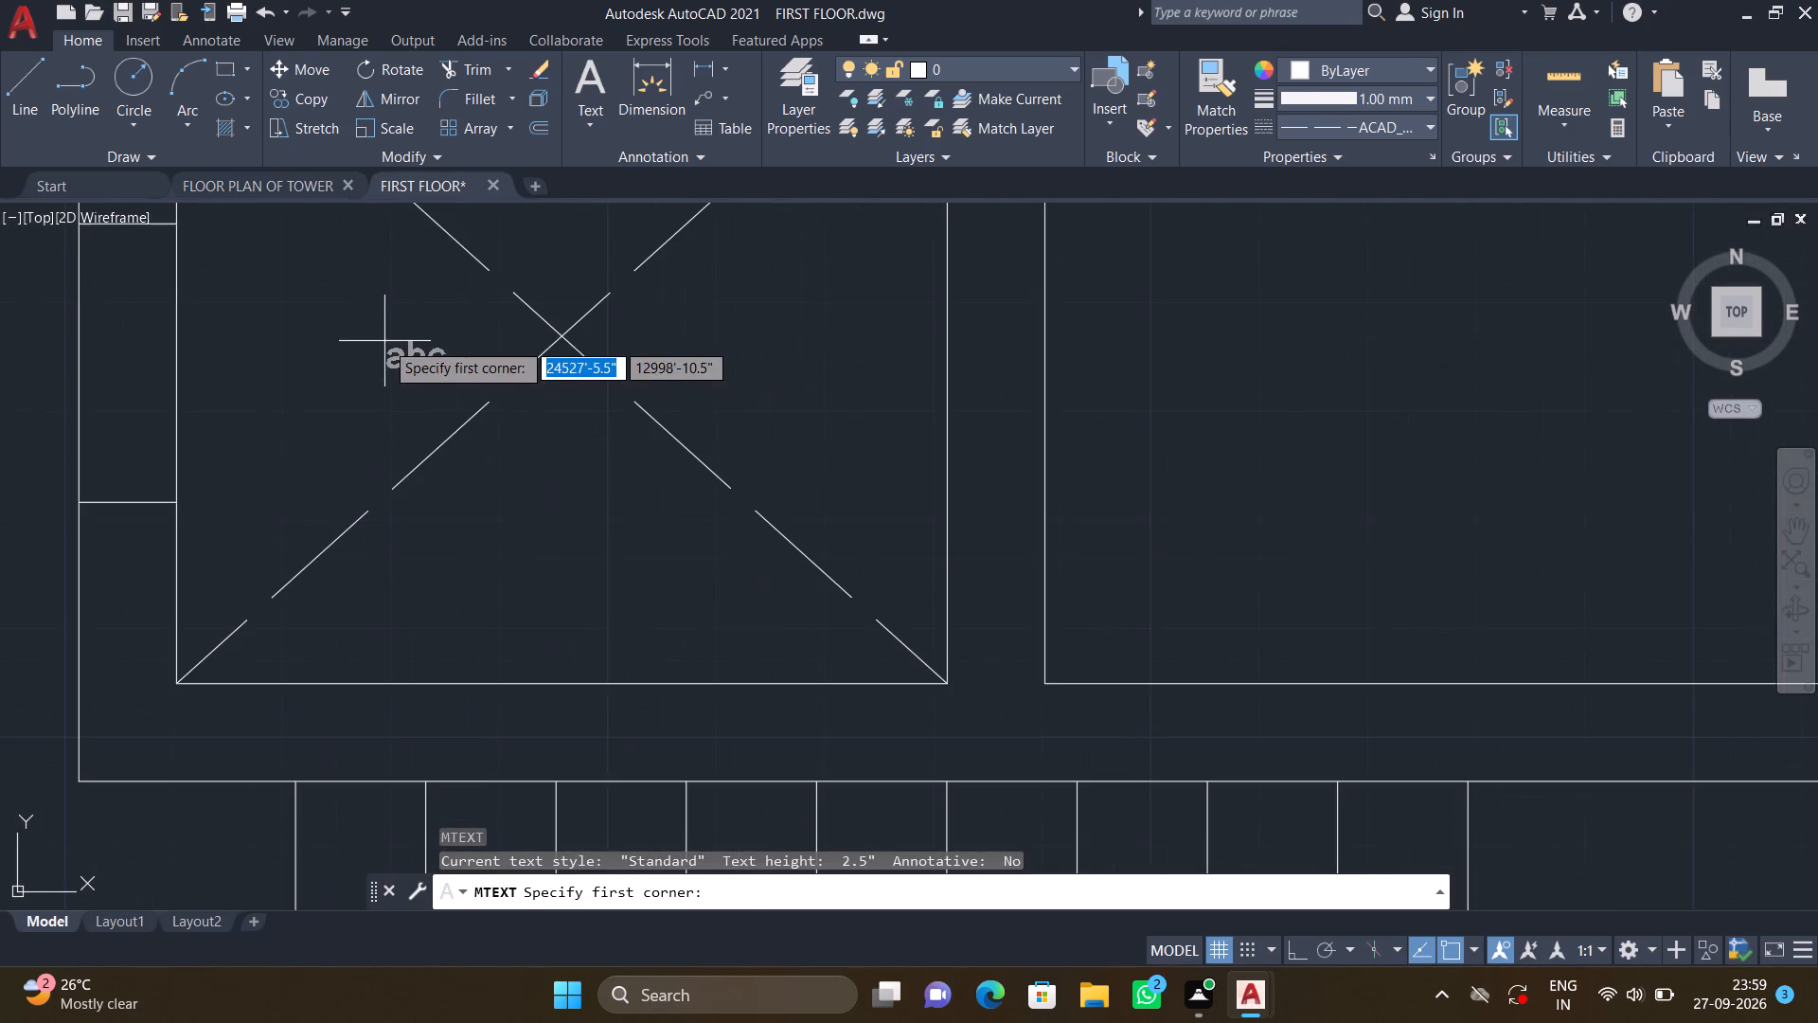
pyautogui.click(378, 269)
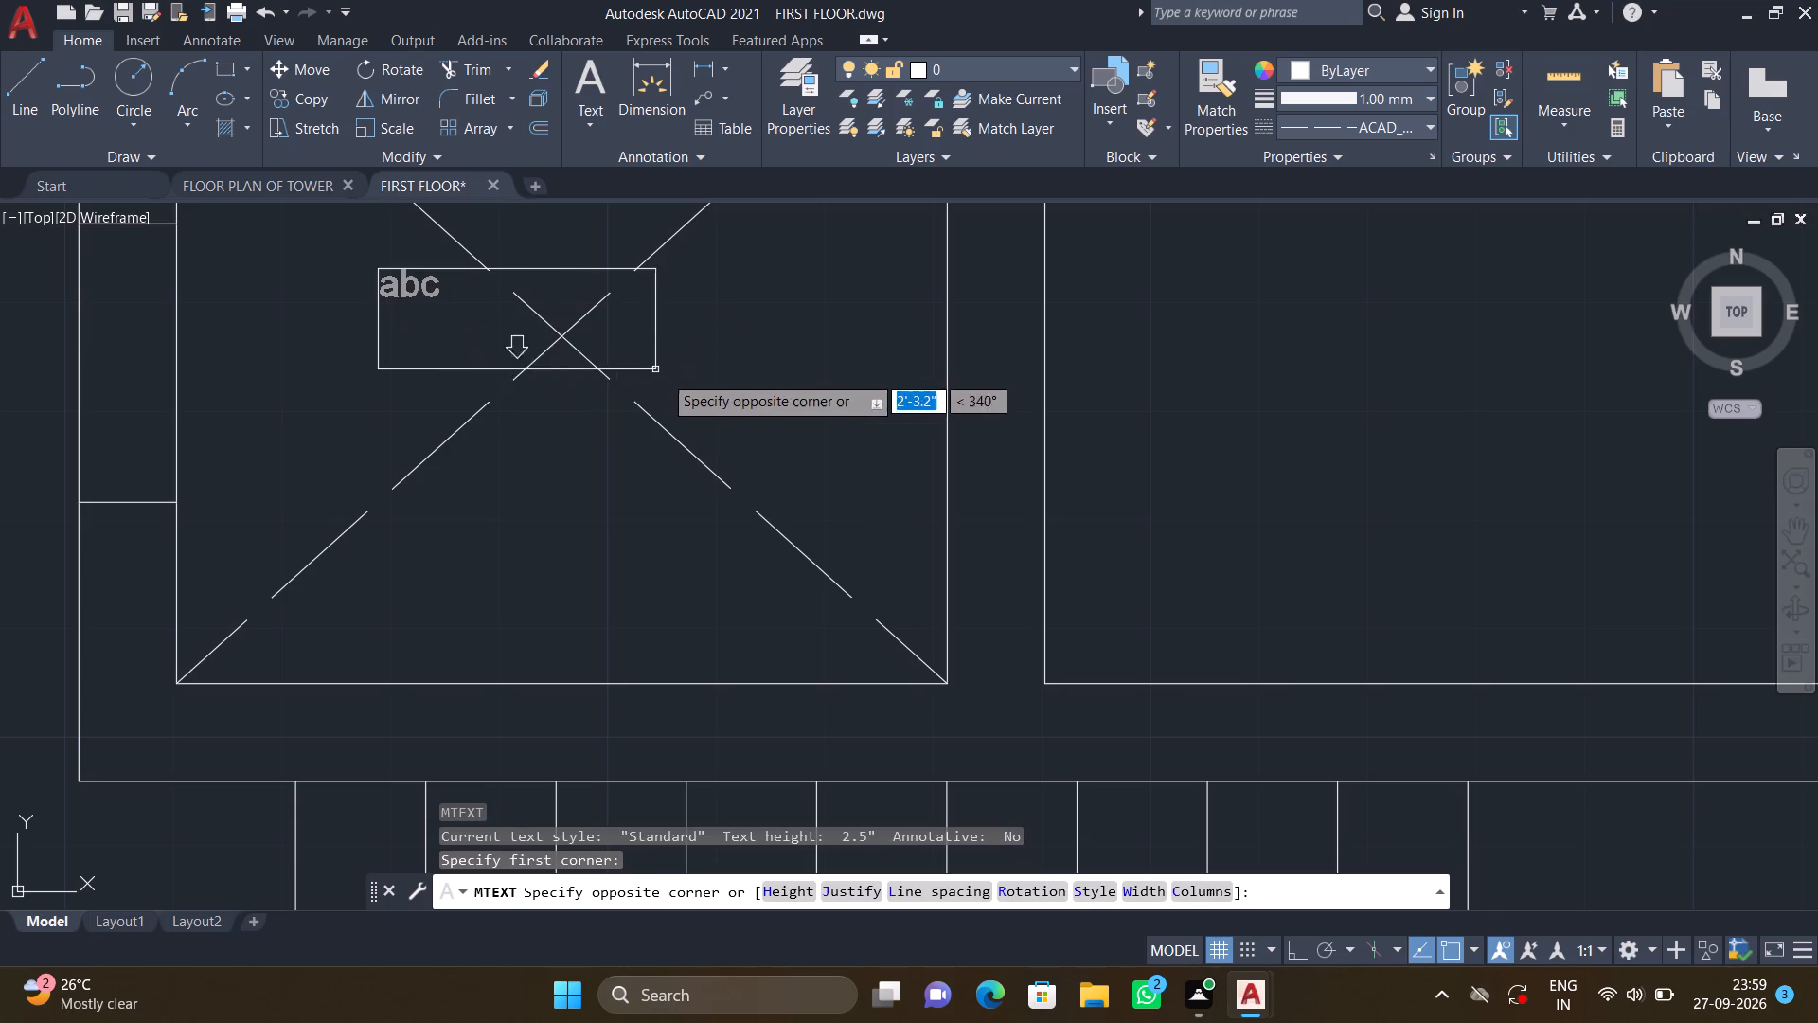
pyautogui.click(732, 450)
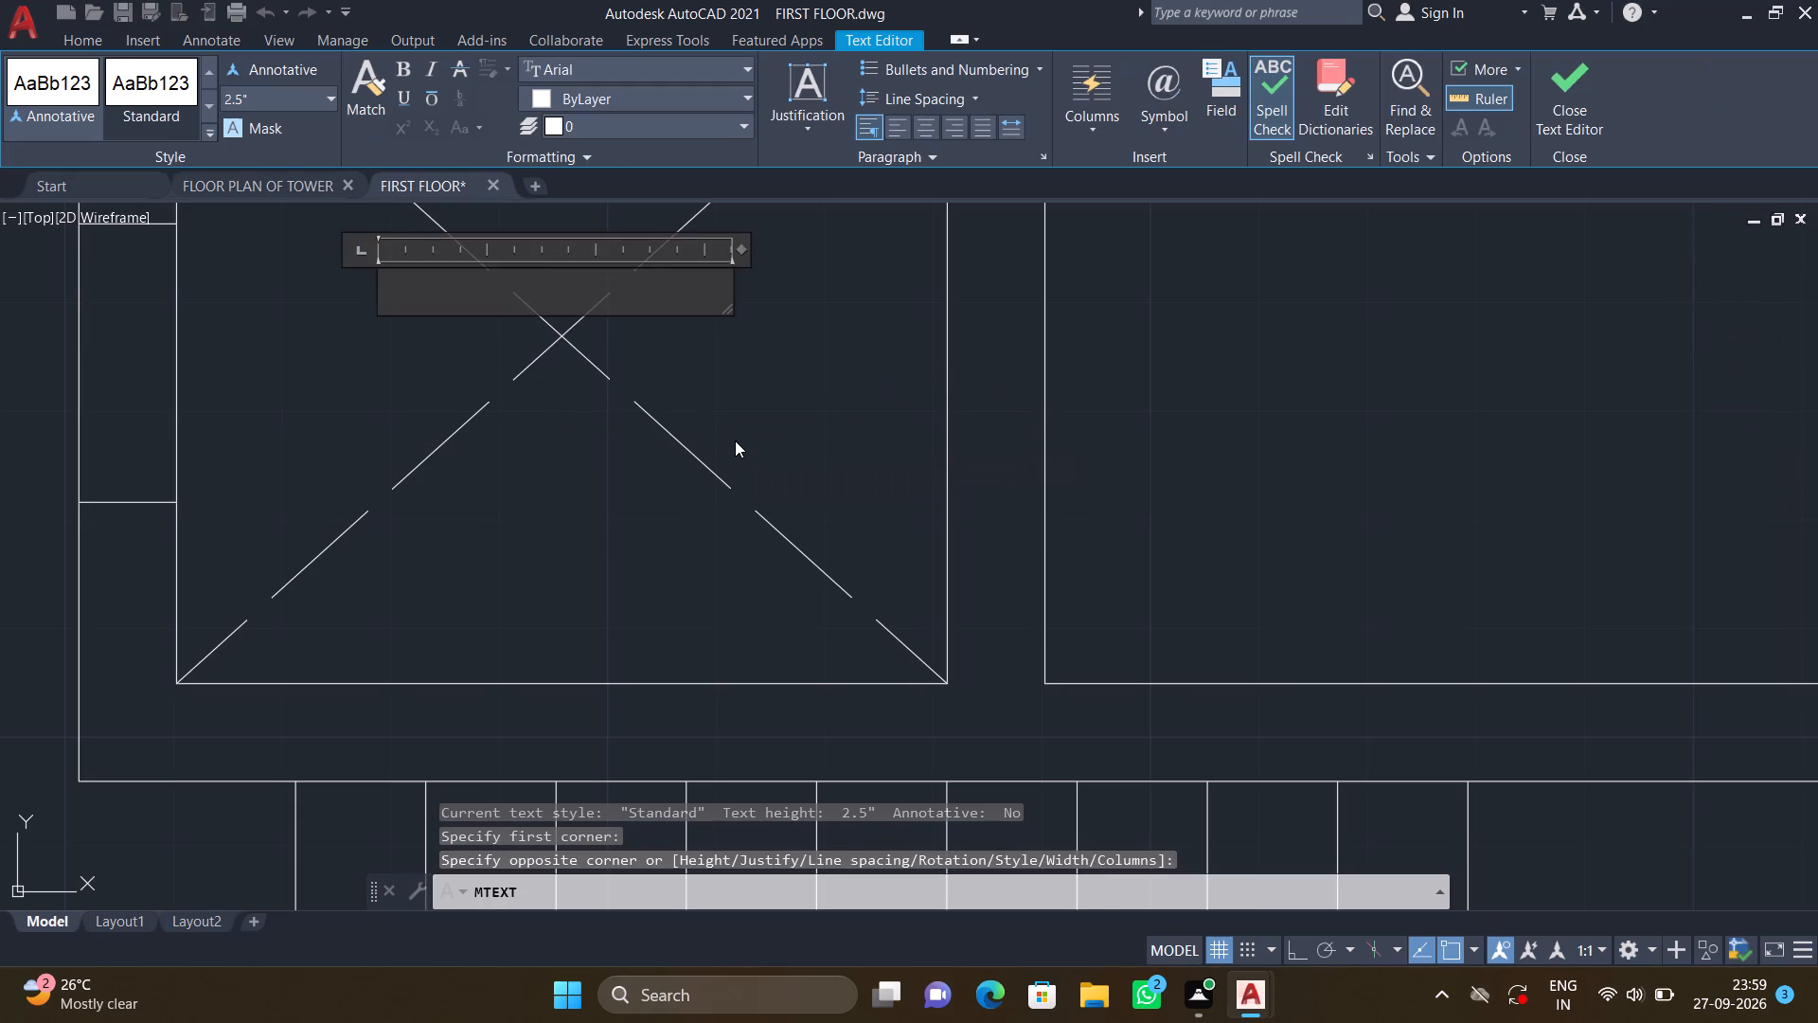
pyautogui.write('LIFT')
pyautogui.press('Return')
pyautogui.write("5'")
pyautogui.write('11"*')
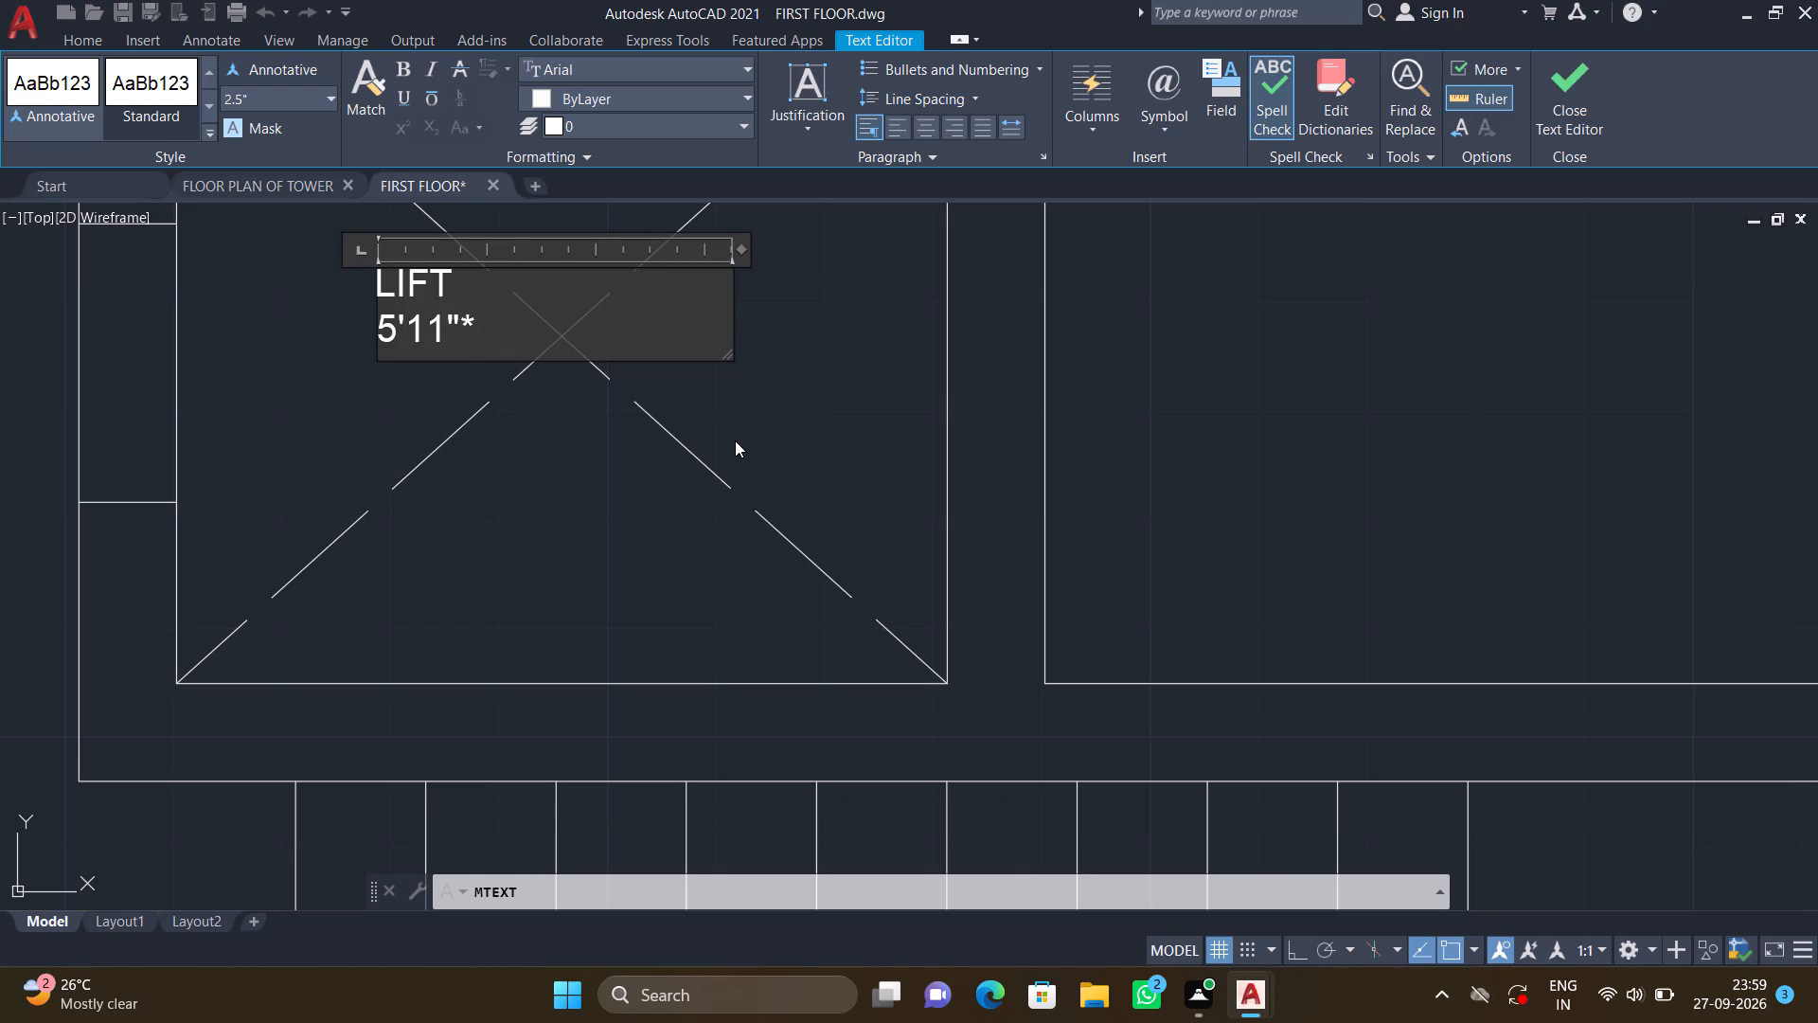
pyautogui.write("5'")
pyautogui.write('5"')
pyautogui.press('Return')
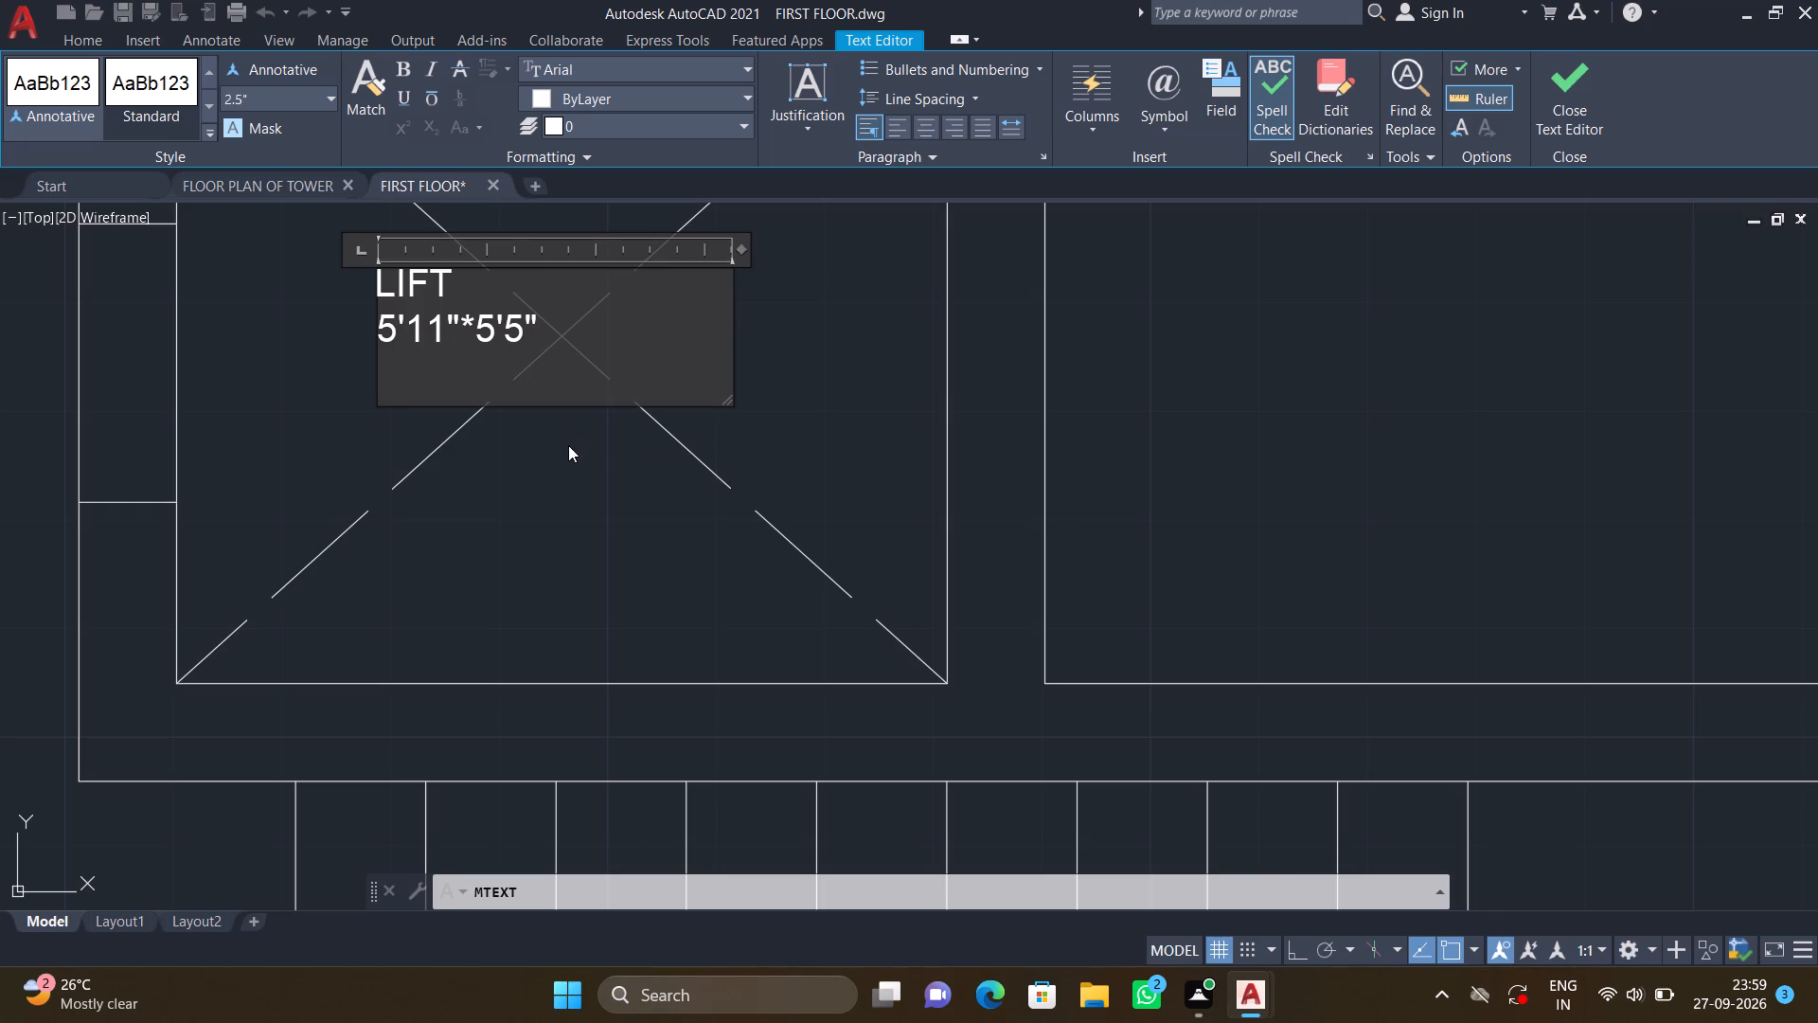
pyautogui.press('Escape')
pyautogui.click(949, 500)
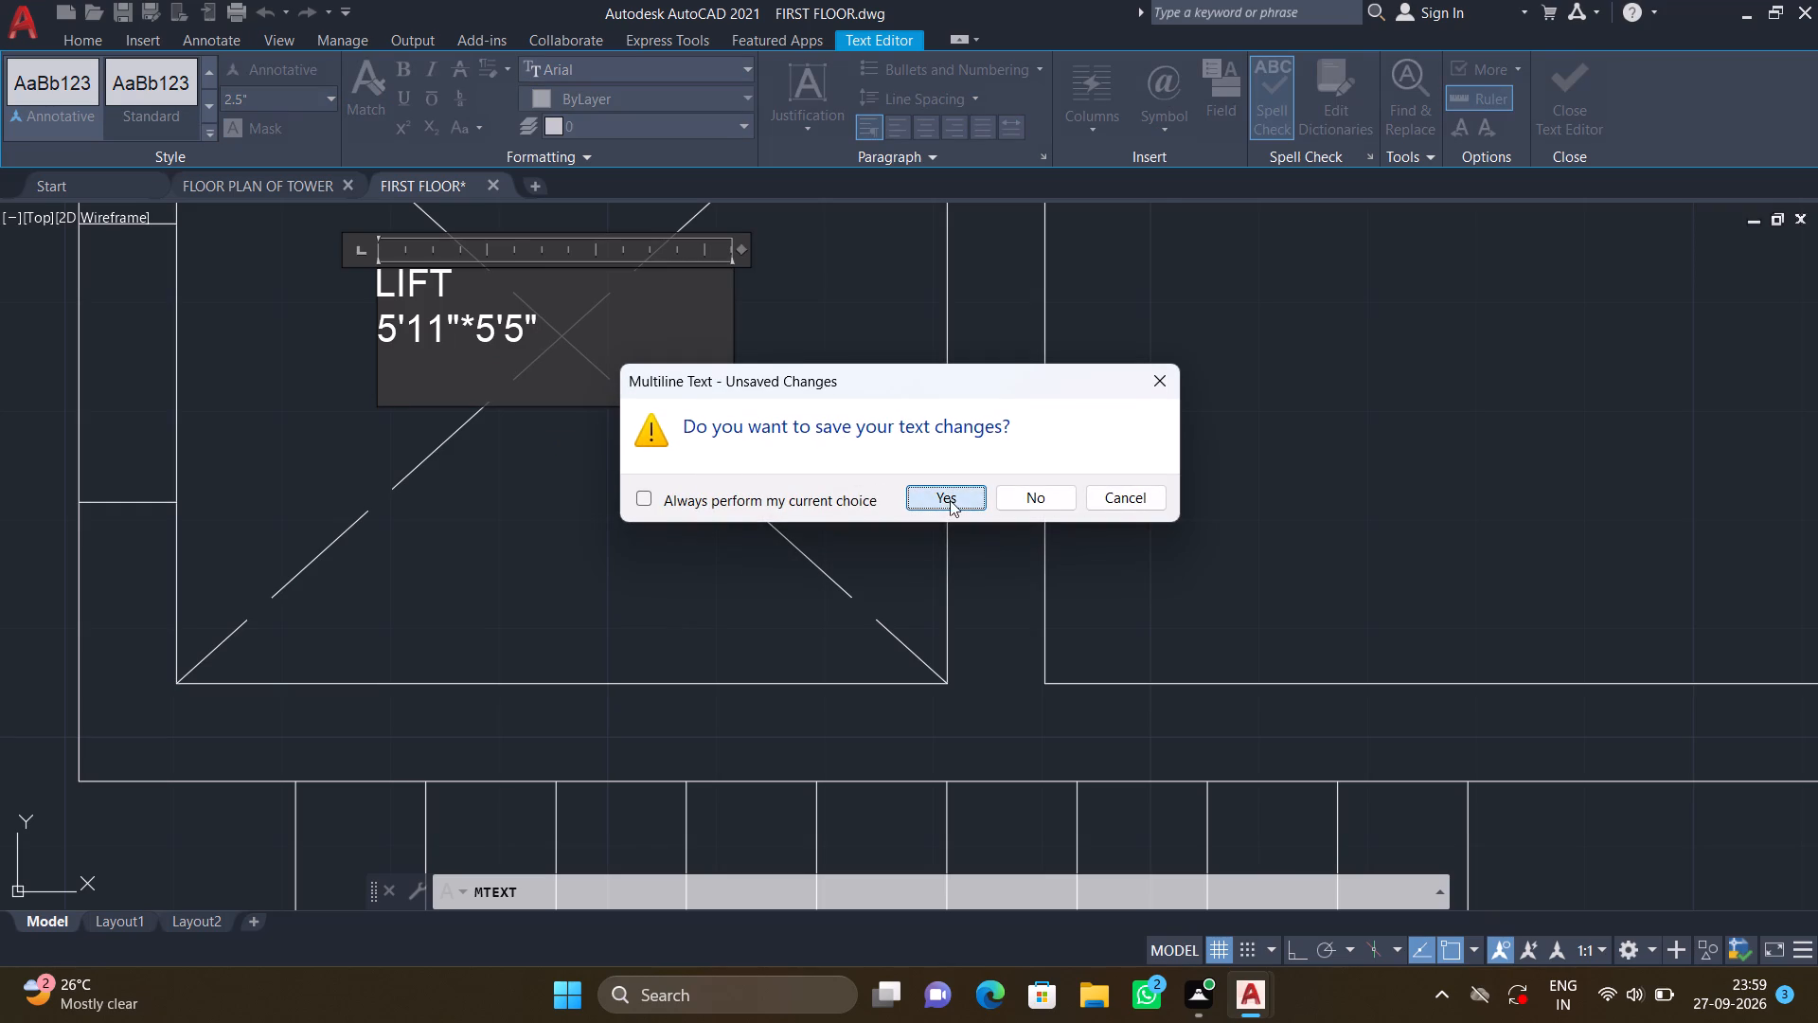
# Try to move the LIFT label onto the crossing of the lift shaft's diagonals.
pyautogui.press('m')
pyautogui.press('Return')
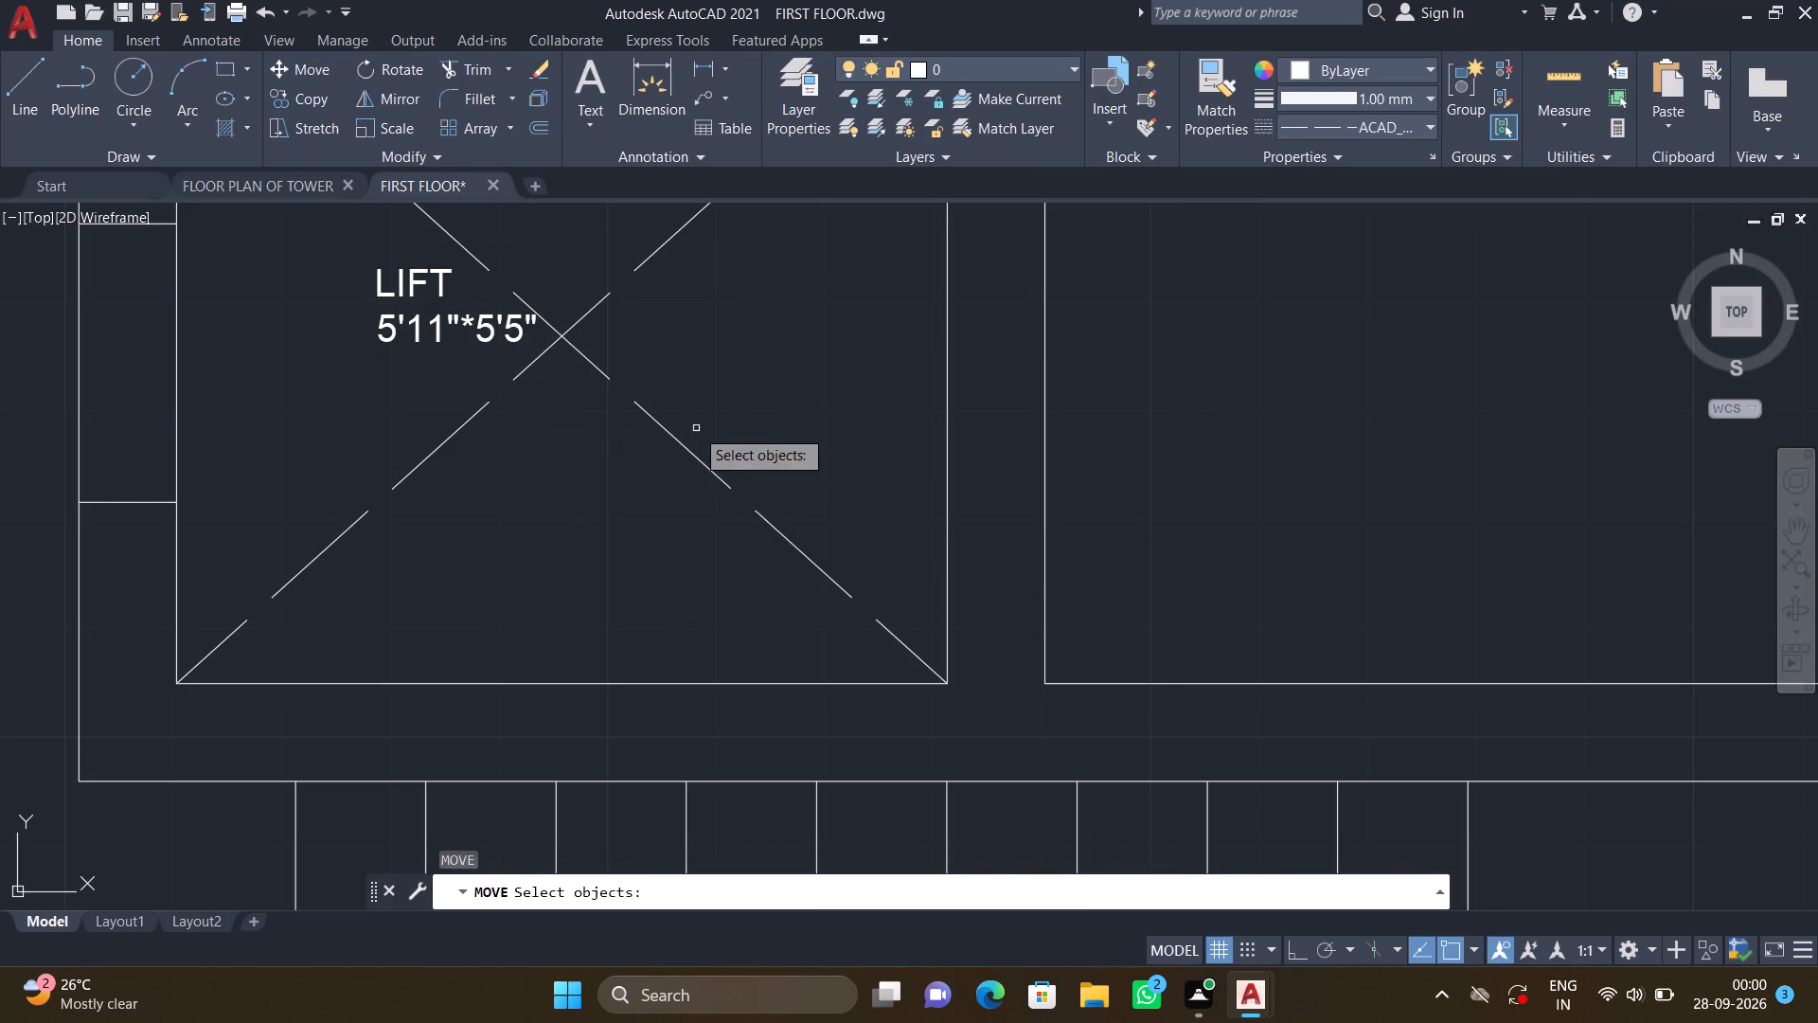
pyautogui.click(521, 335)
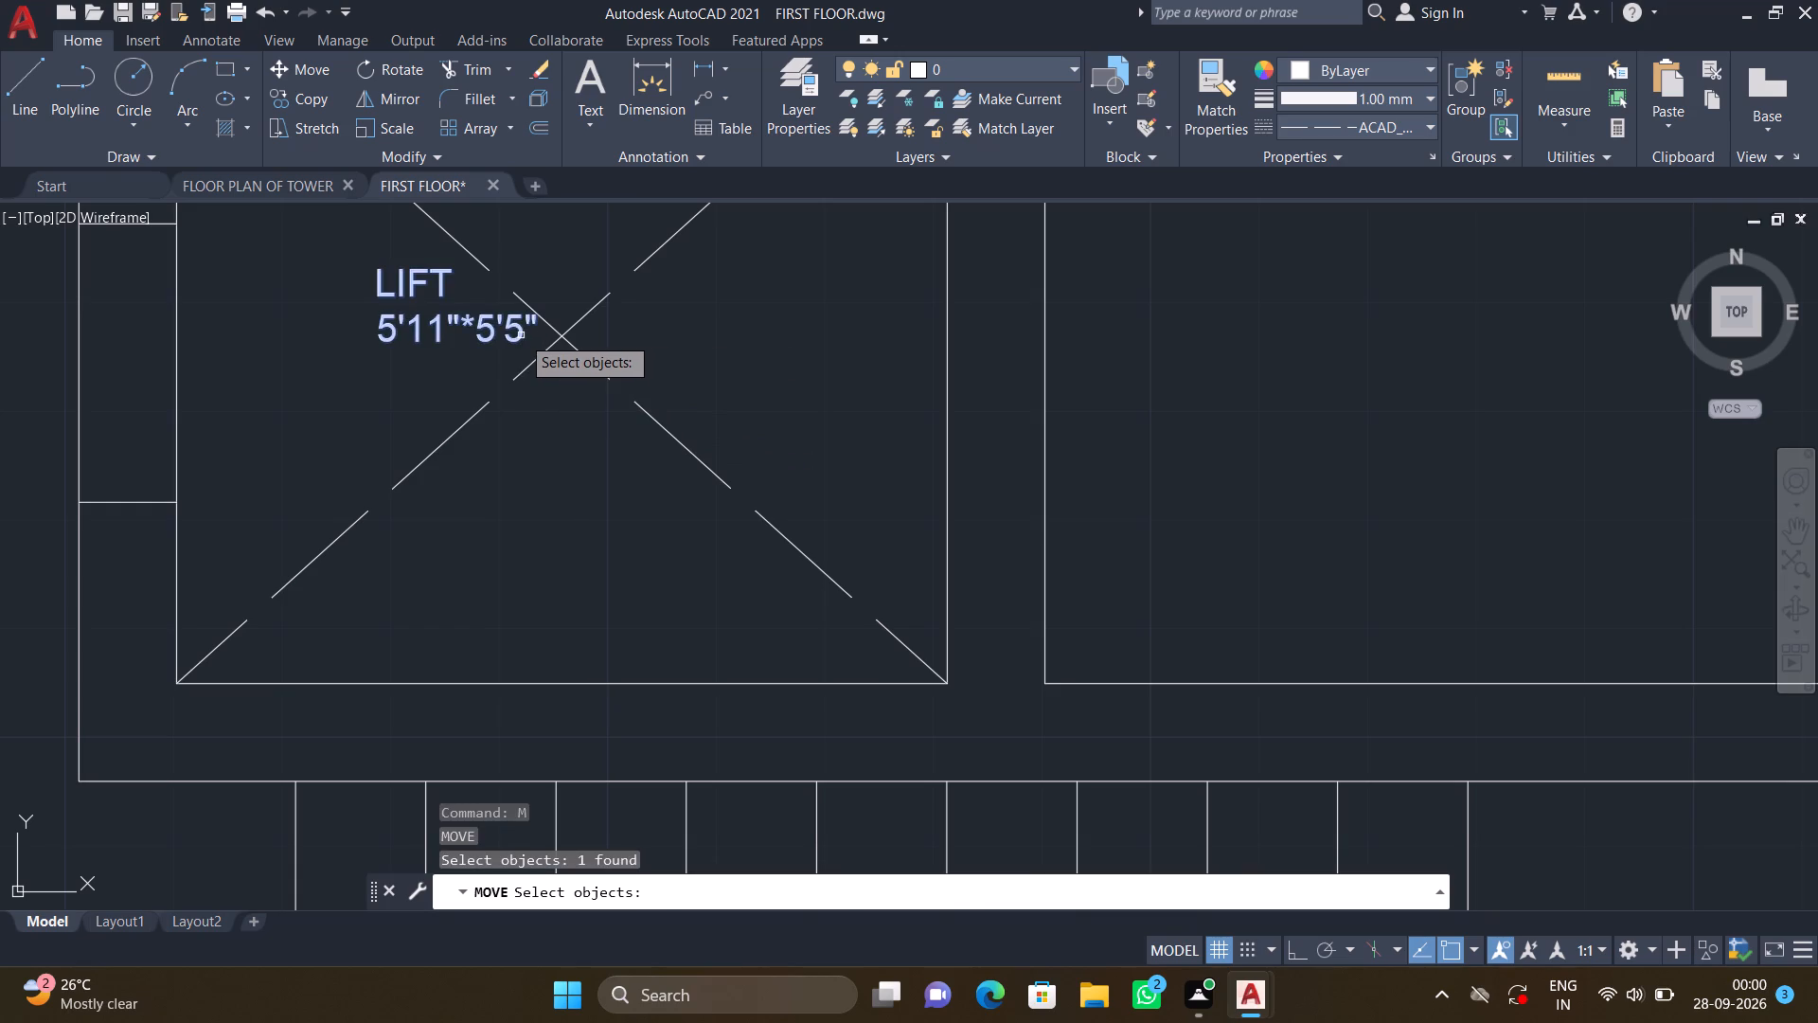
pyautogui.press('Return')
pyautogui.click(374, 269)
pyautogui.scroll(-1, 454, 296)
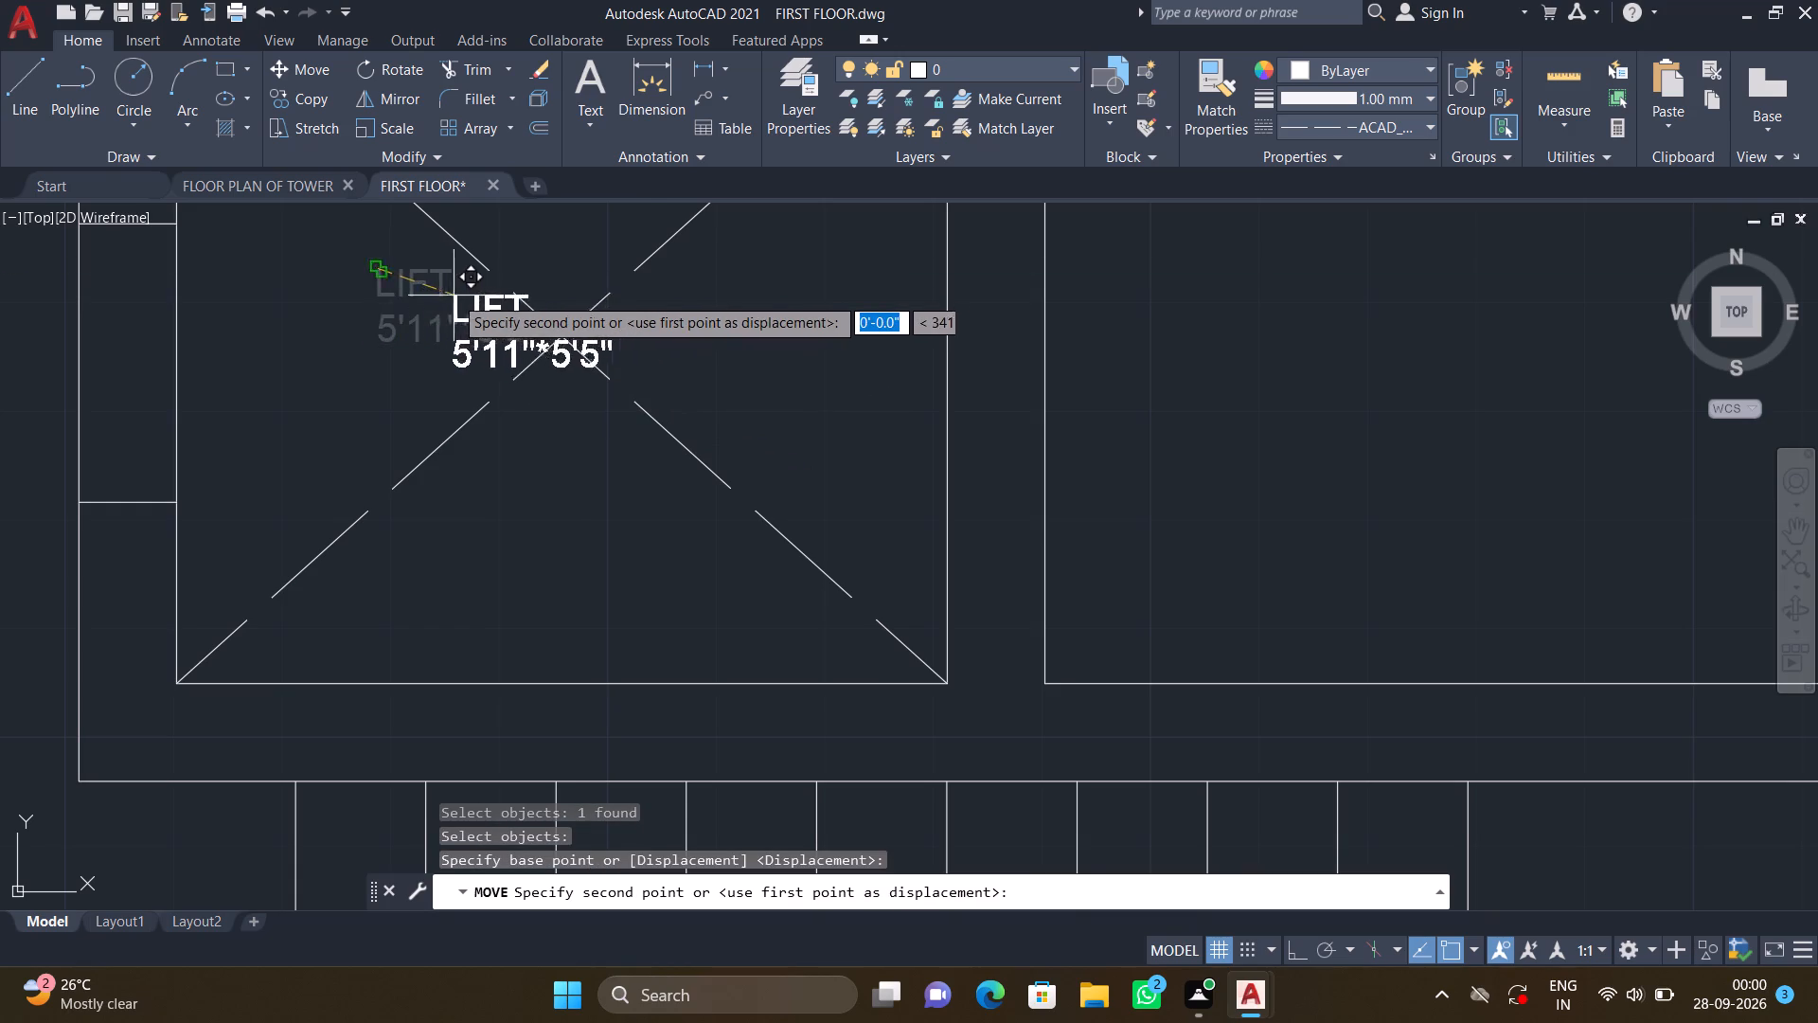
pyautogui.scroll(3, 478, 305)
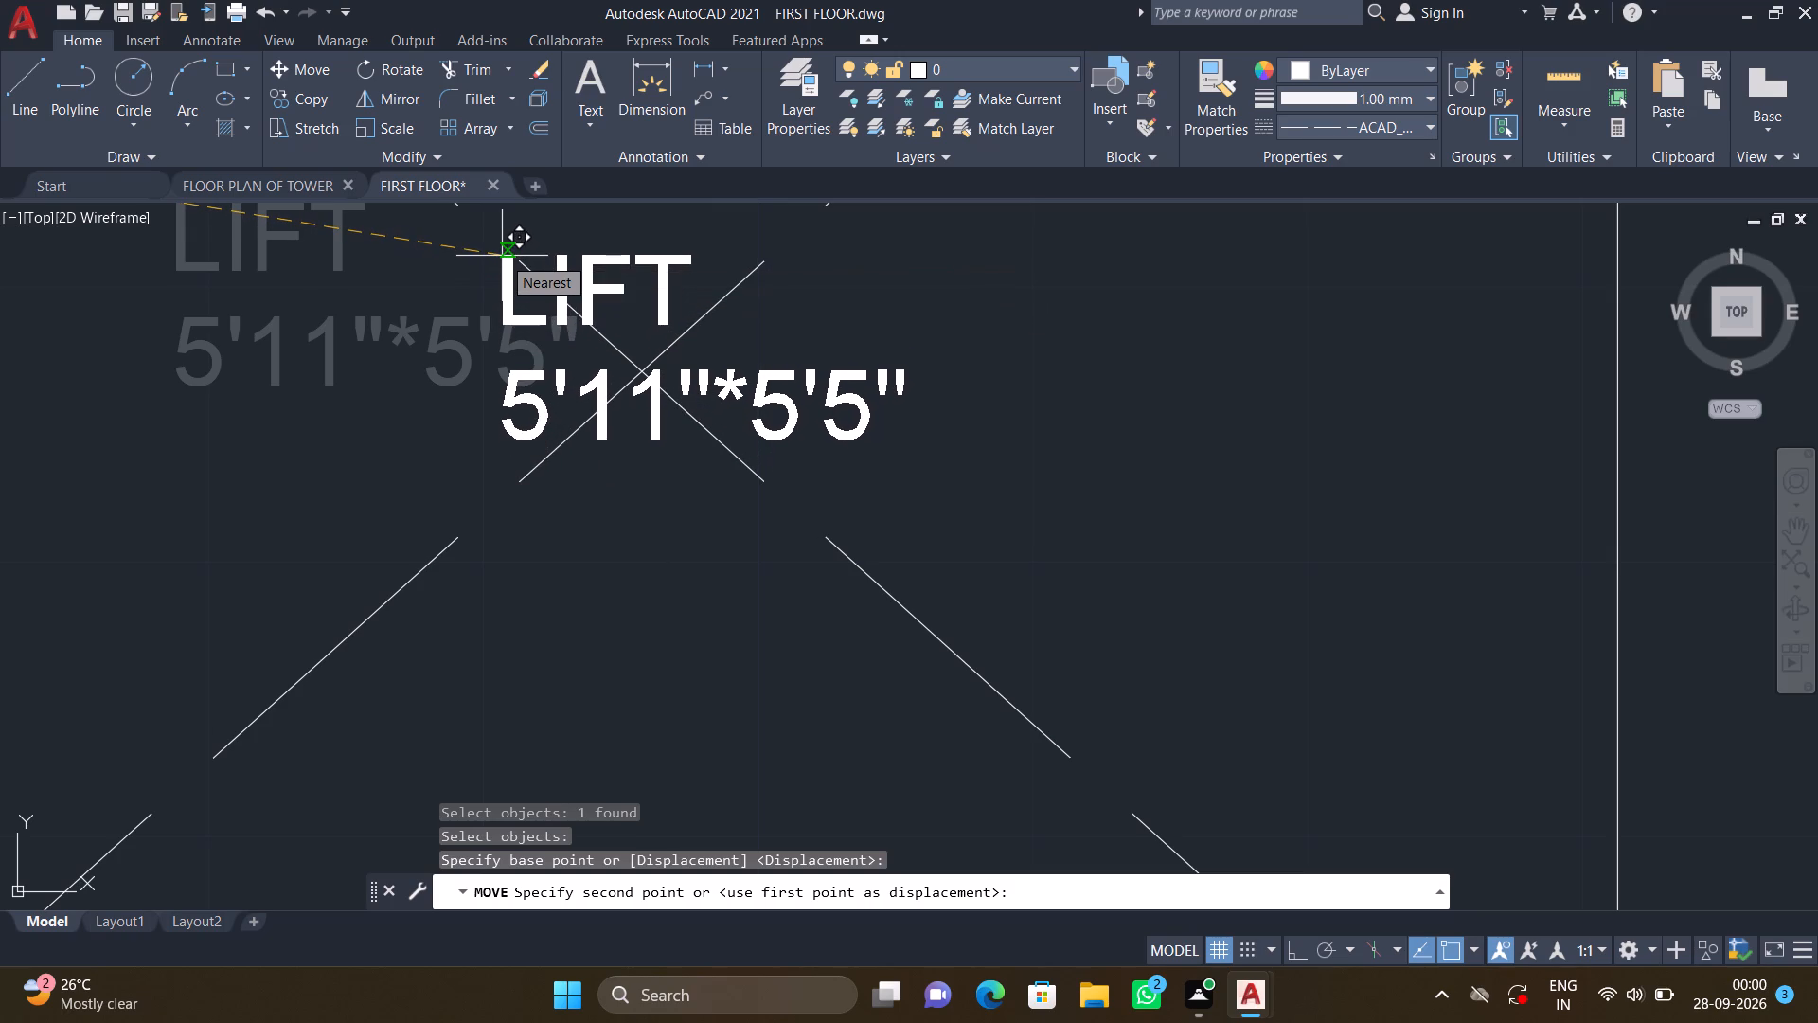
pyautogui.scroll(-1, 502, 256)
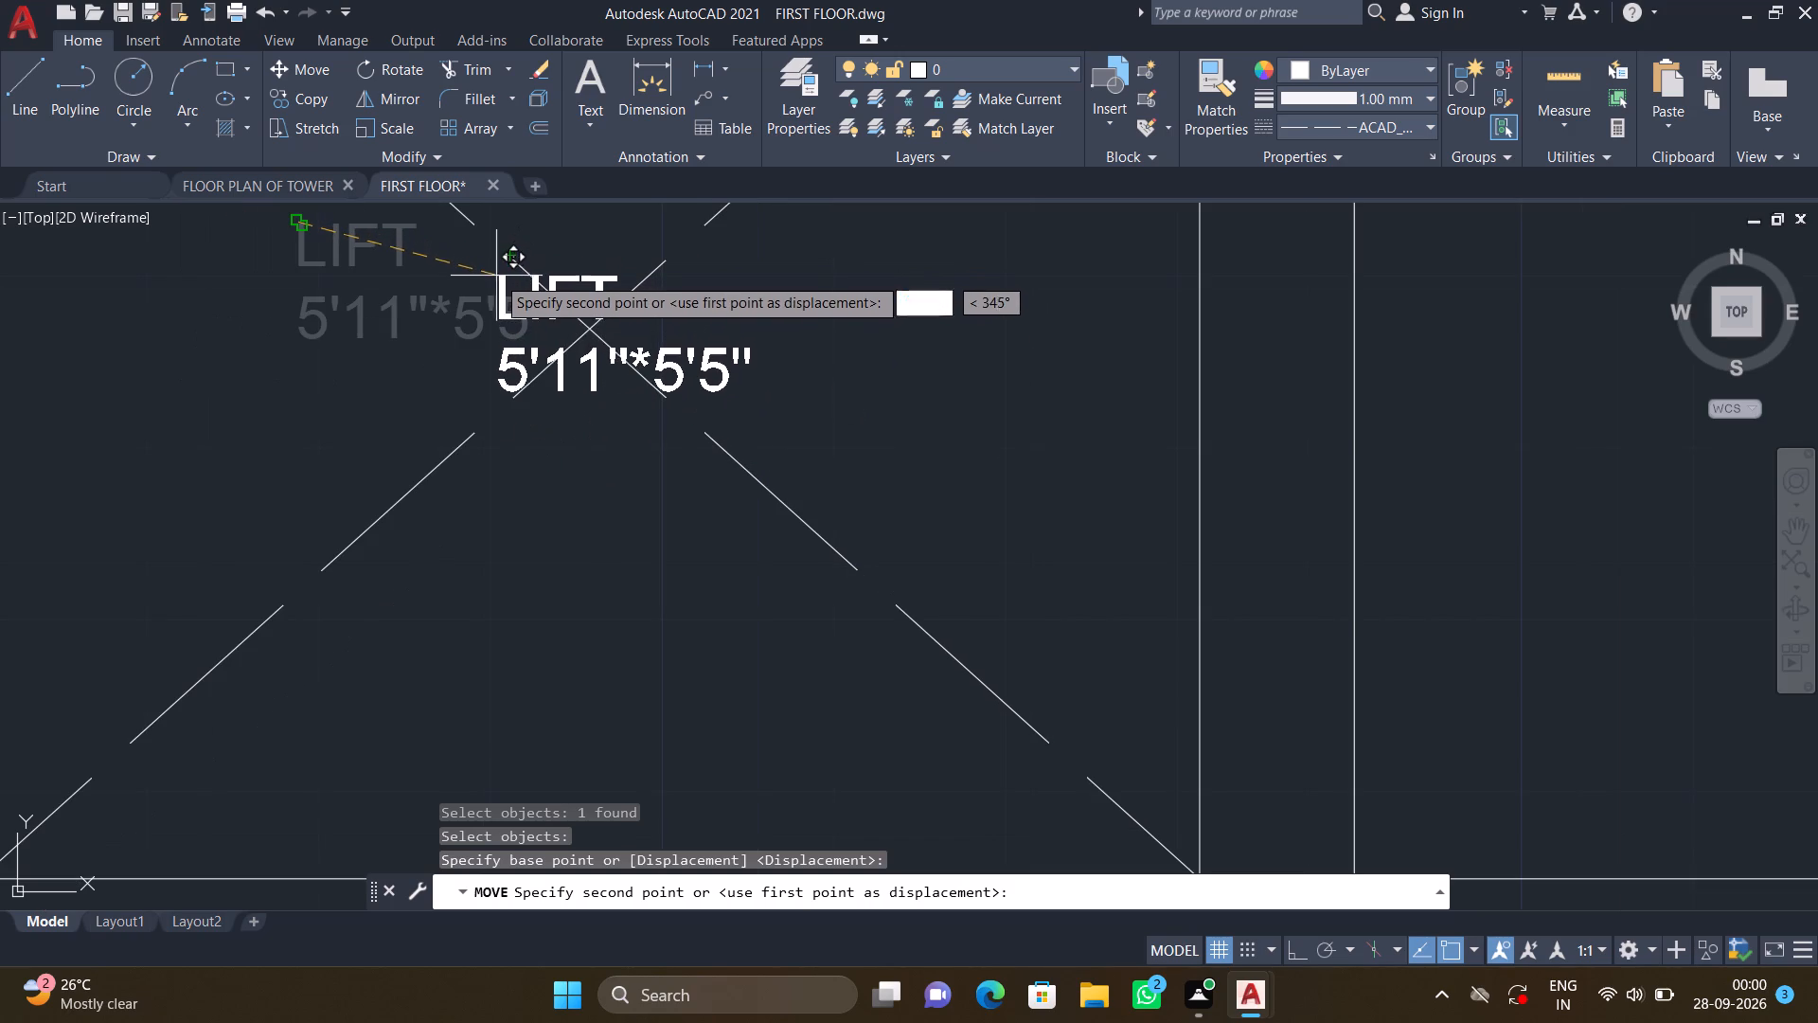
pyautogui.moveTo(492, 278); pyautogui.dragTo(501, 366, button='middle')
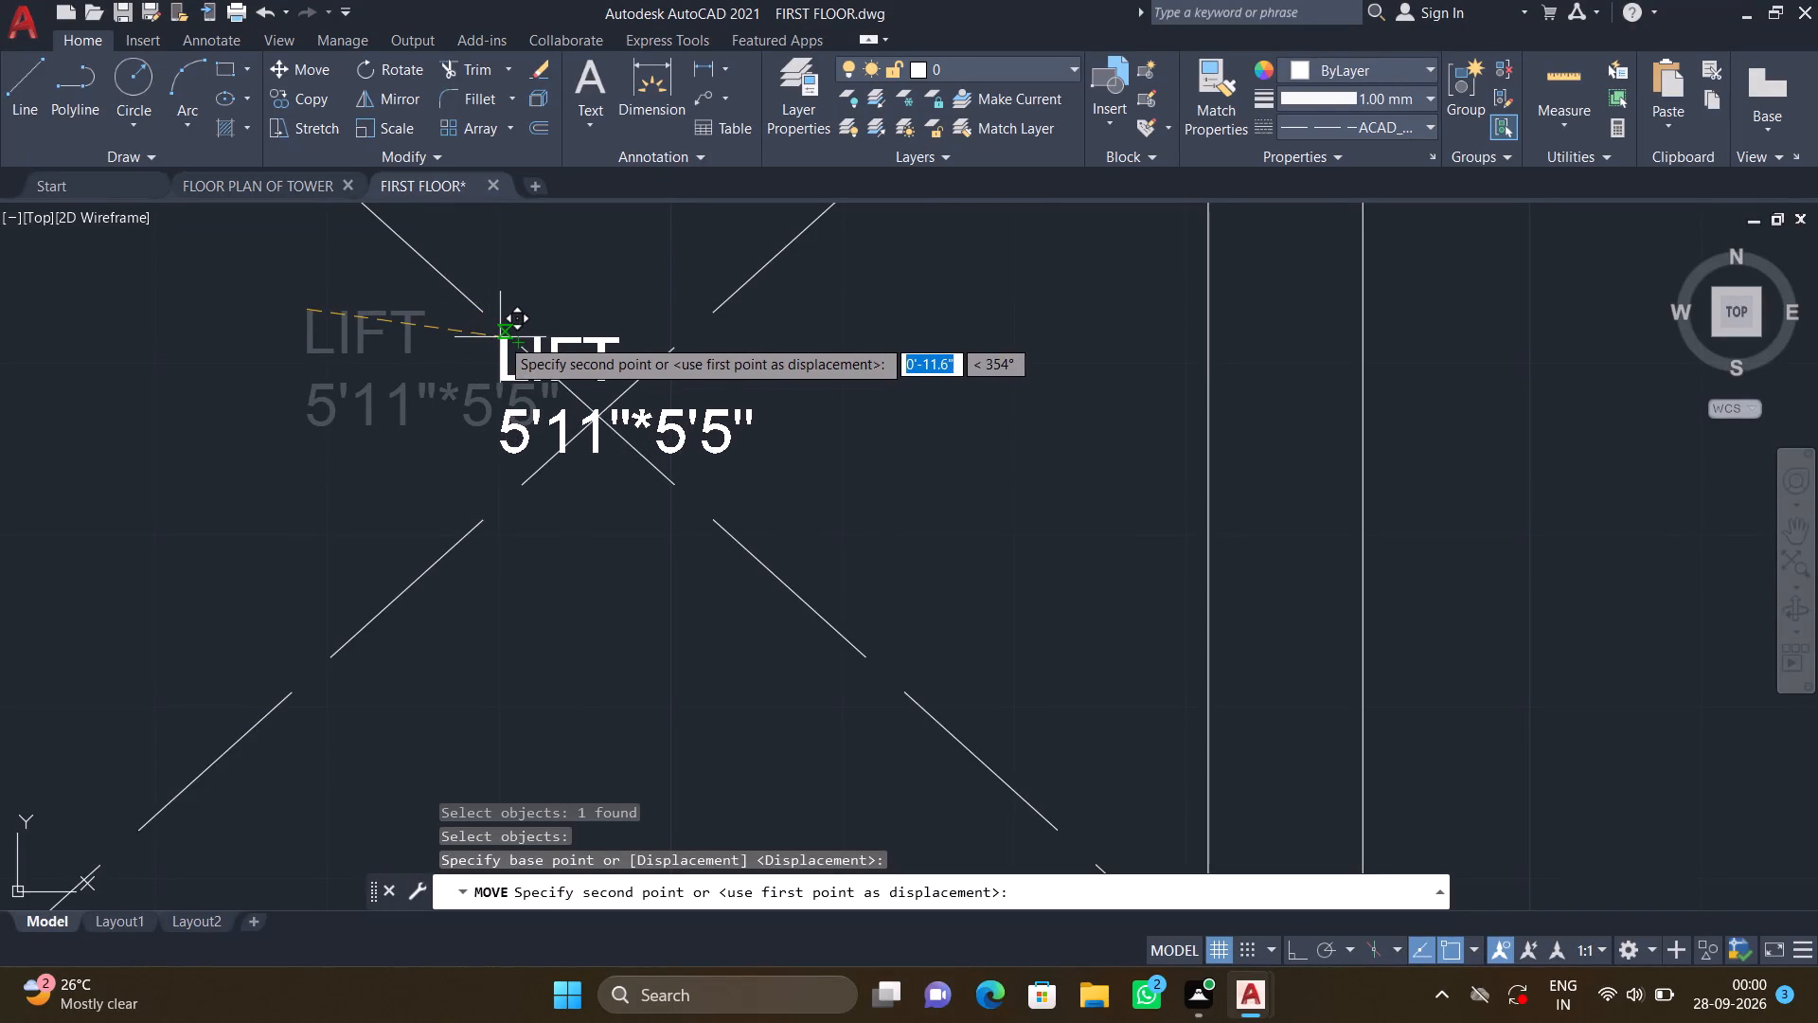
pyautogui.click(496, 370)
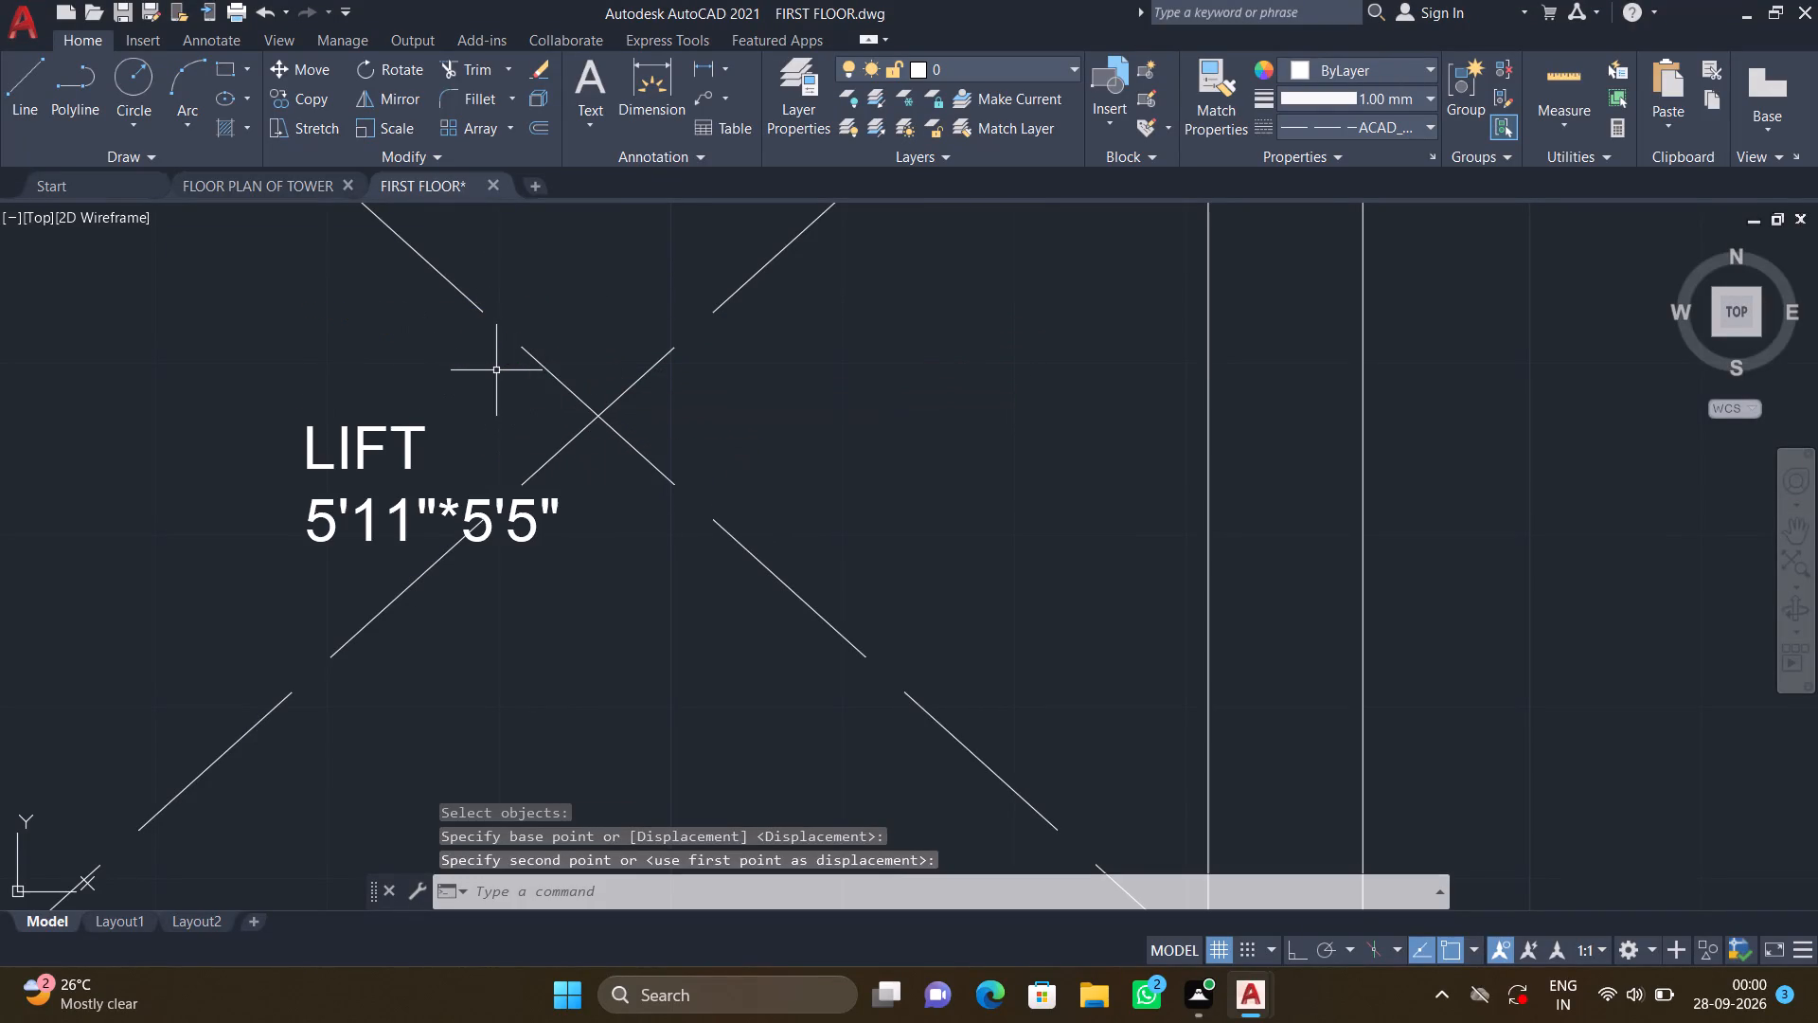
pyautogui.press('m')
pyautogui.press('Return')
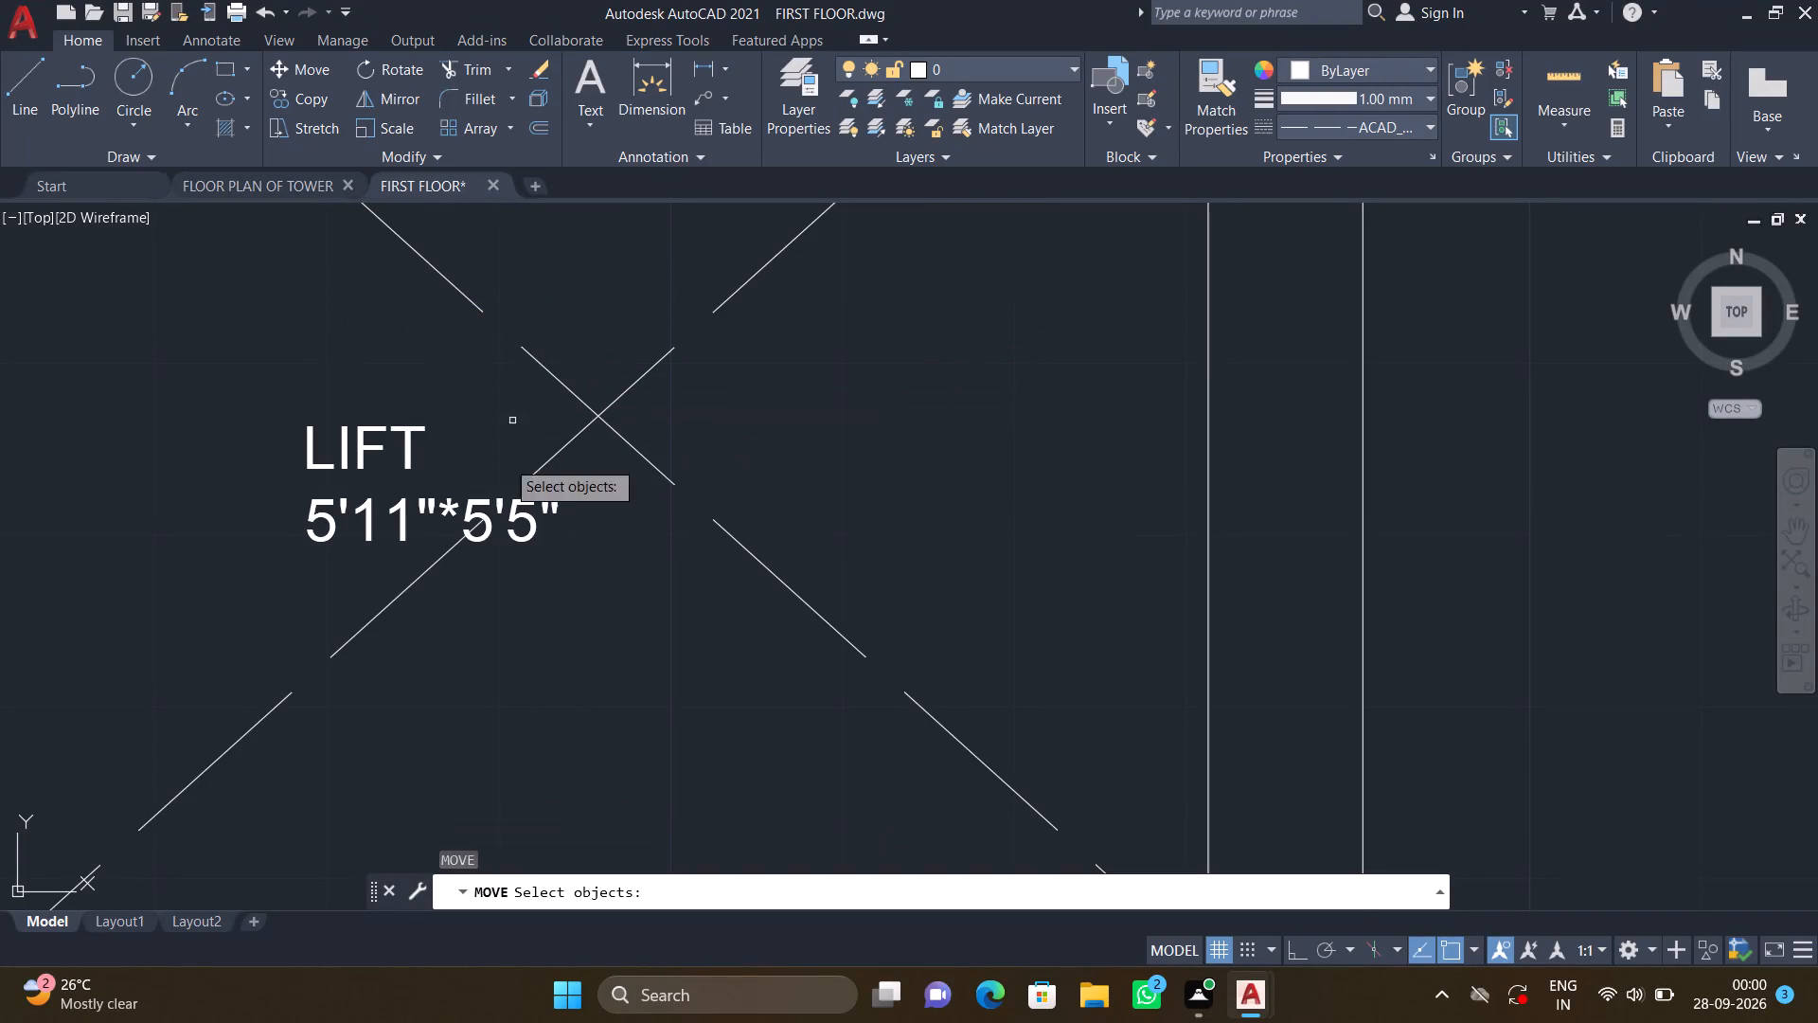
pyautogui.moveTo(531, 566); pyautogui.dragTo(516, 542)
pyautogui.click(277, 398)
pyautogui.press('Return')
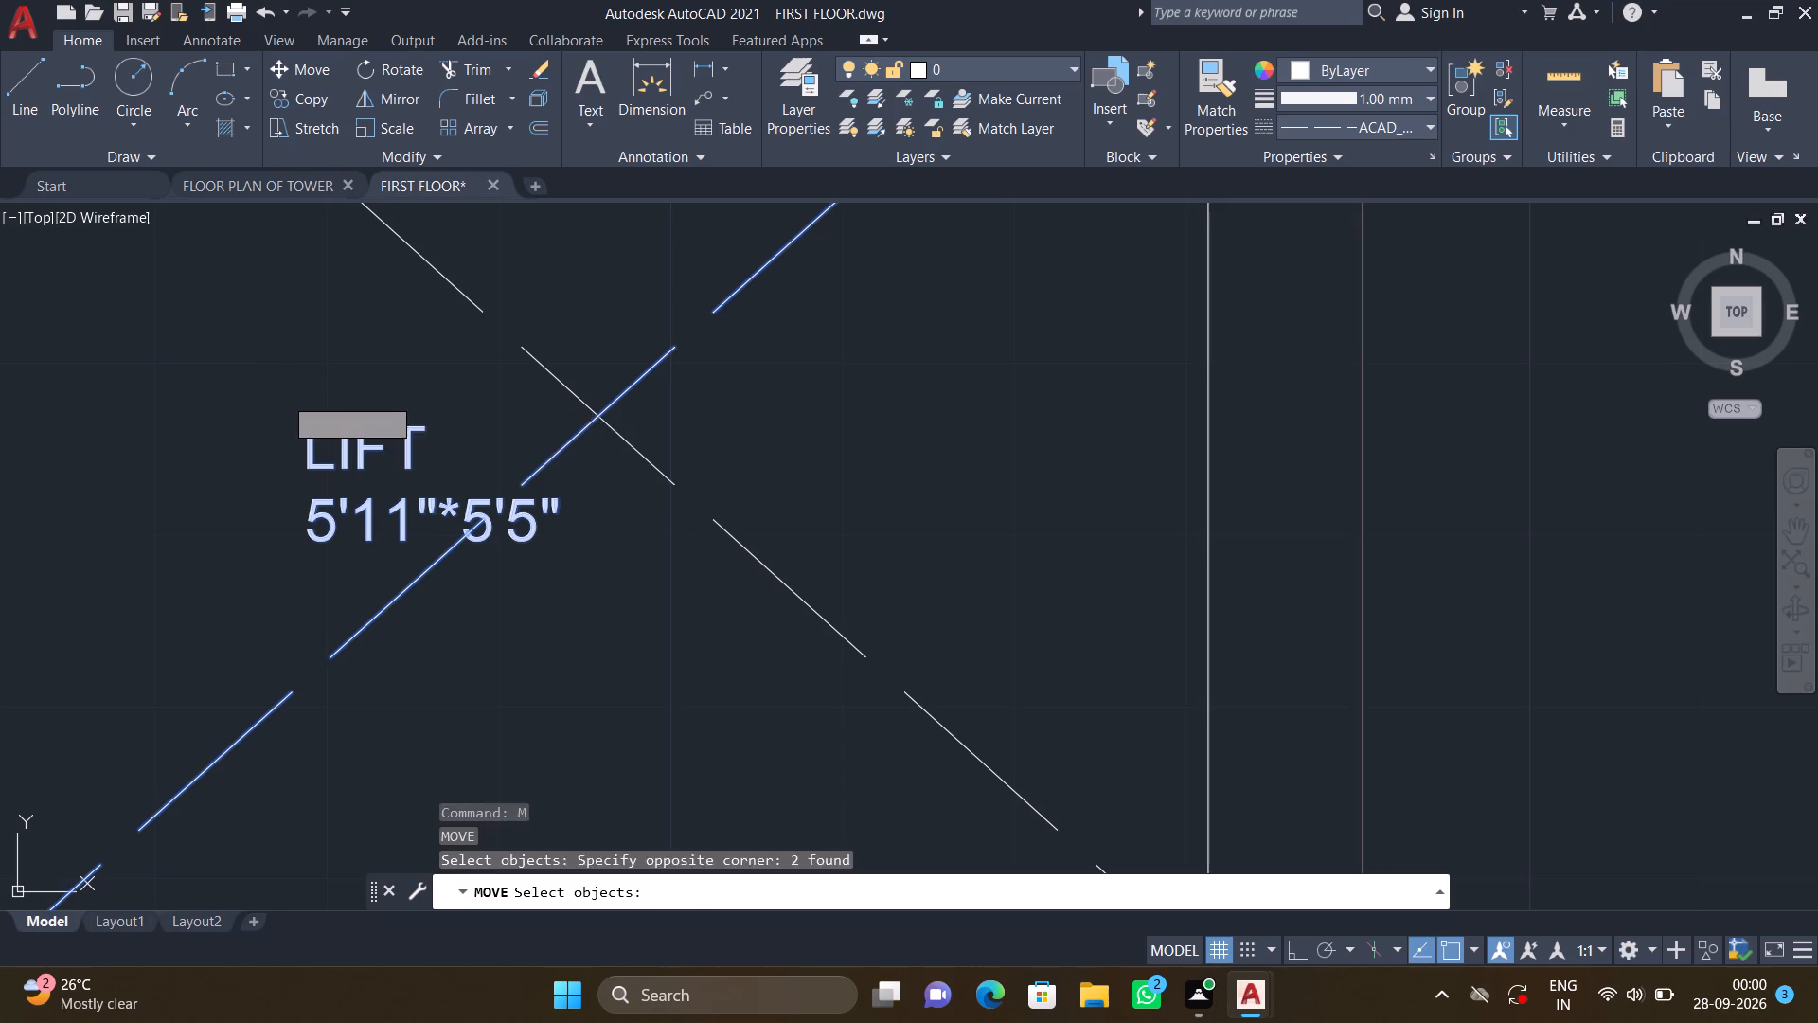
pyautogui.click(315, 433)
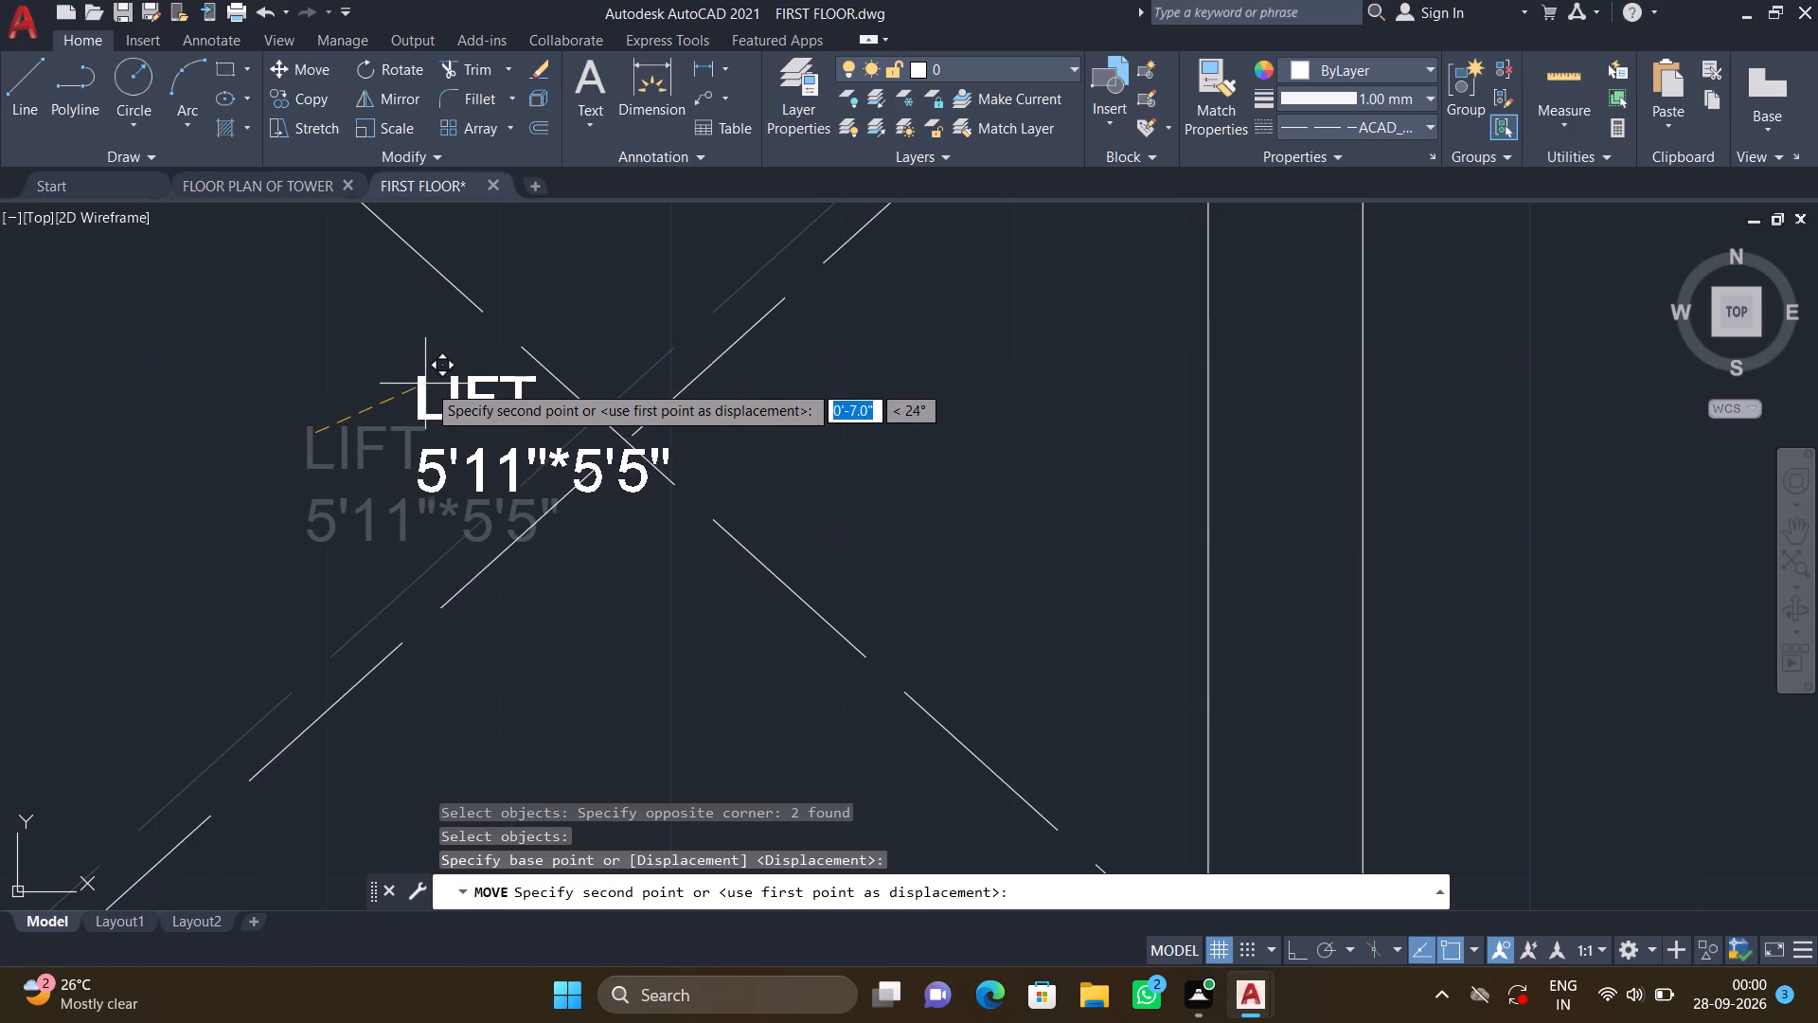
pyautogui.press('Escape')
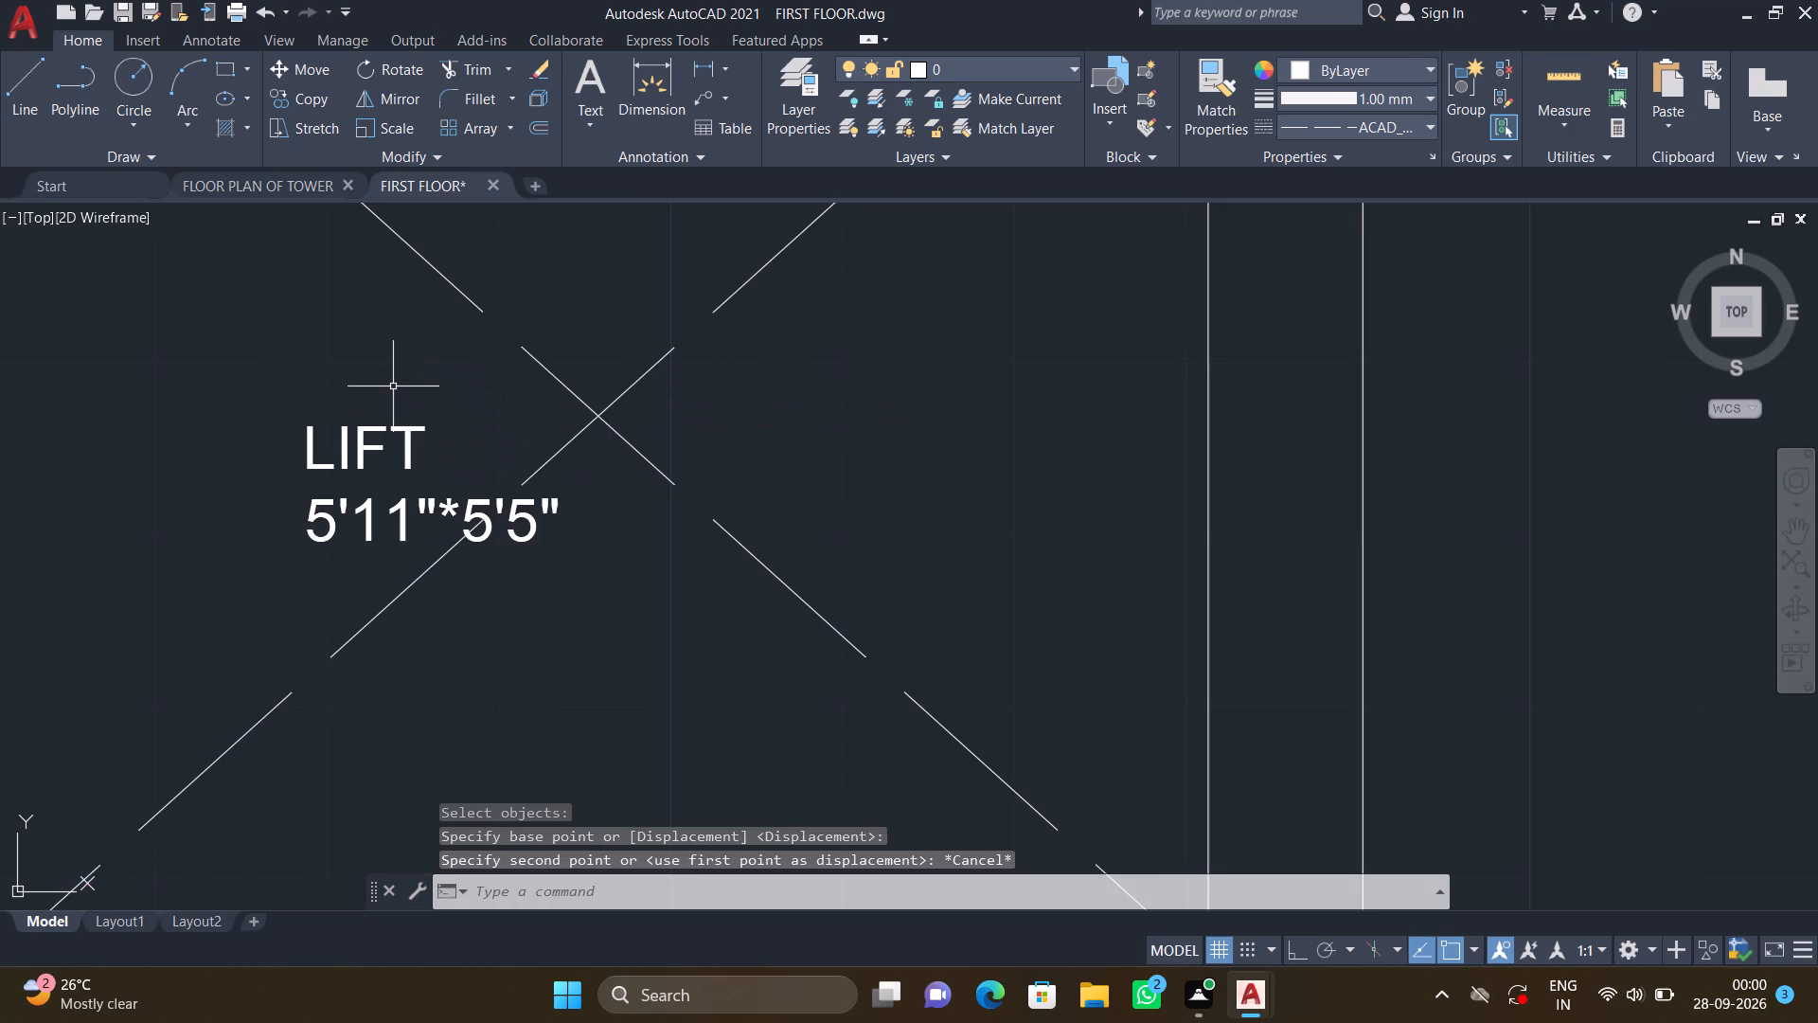
# Move only the LIFT label to the middle of the lift shaft, over the crossing of its dashed diagonals.
pyautogui.press('m')
pyautogui.press('Return')
pyautogui.click(516, 504)
pyautogui.press('Return')
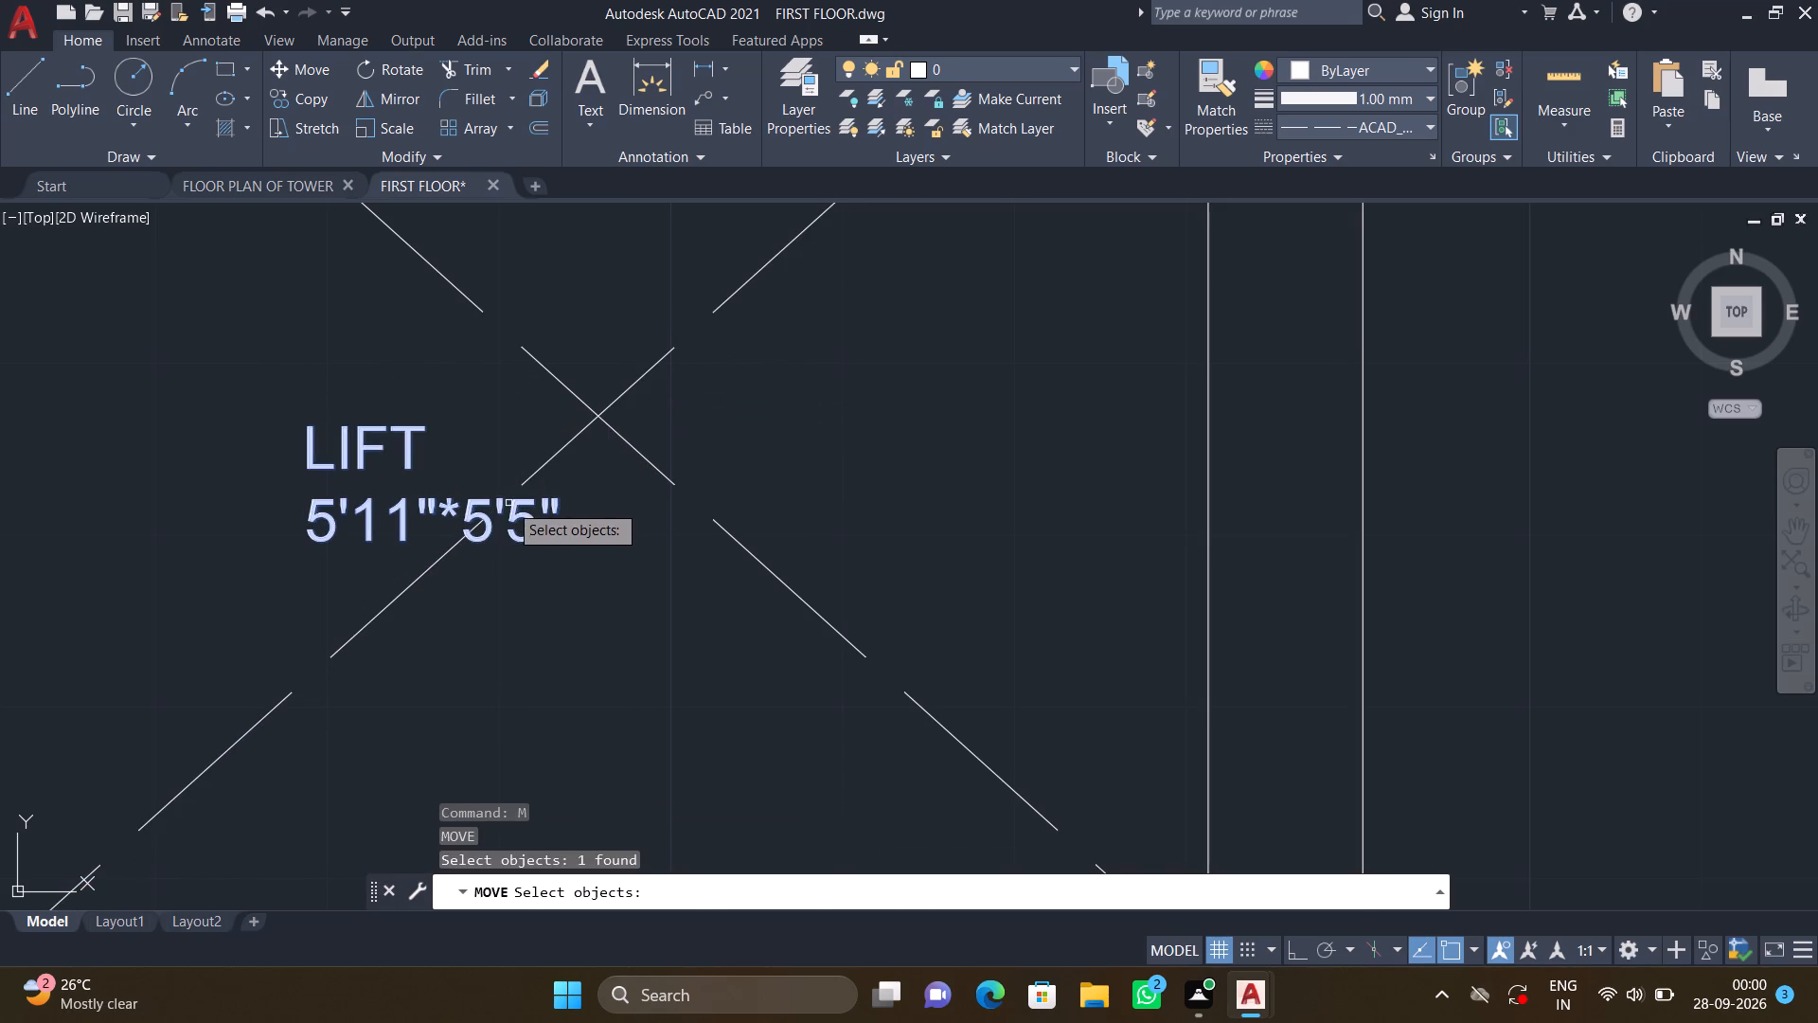
pyautogui.click(298, 426)
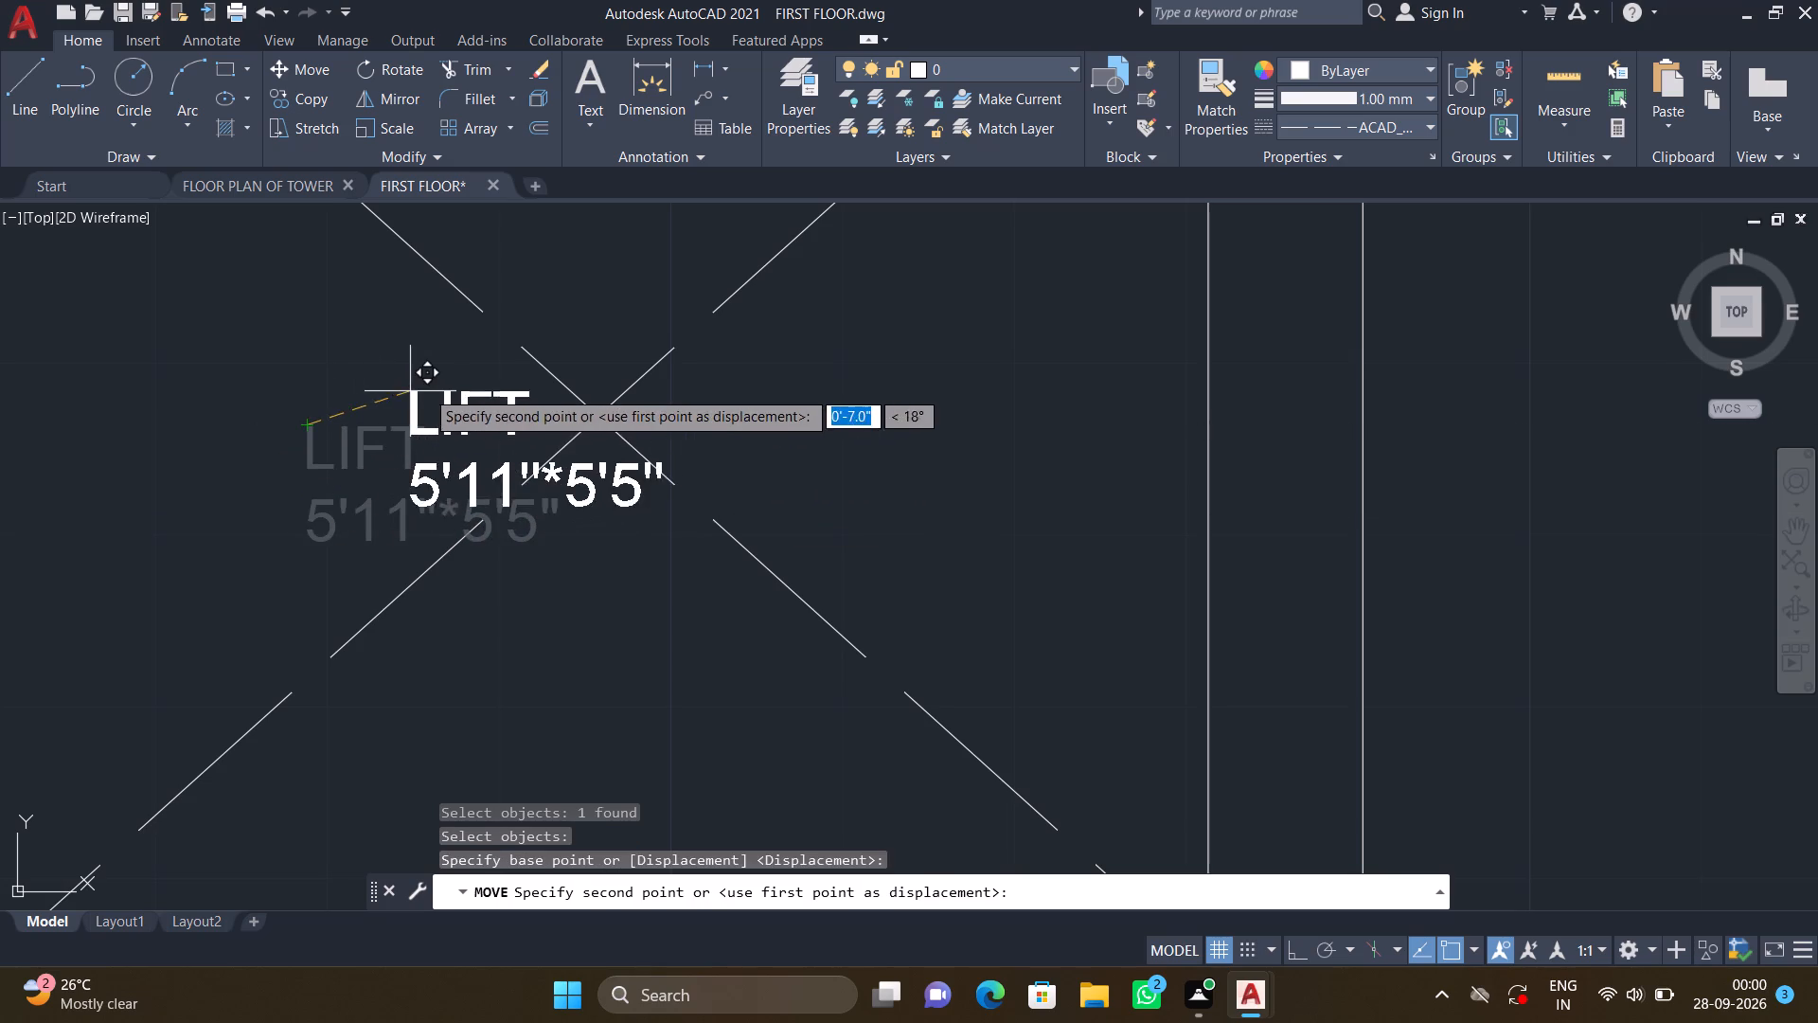
pyautogui.scroll(2, 453, 384)
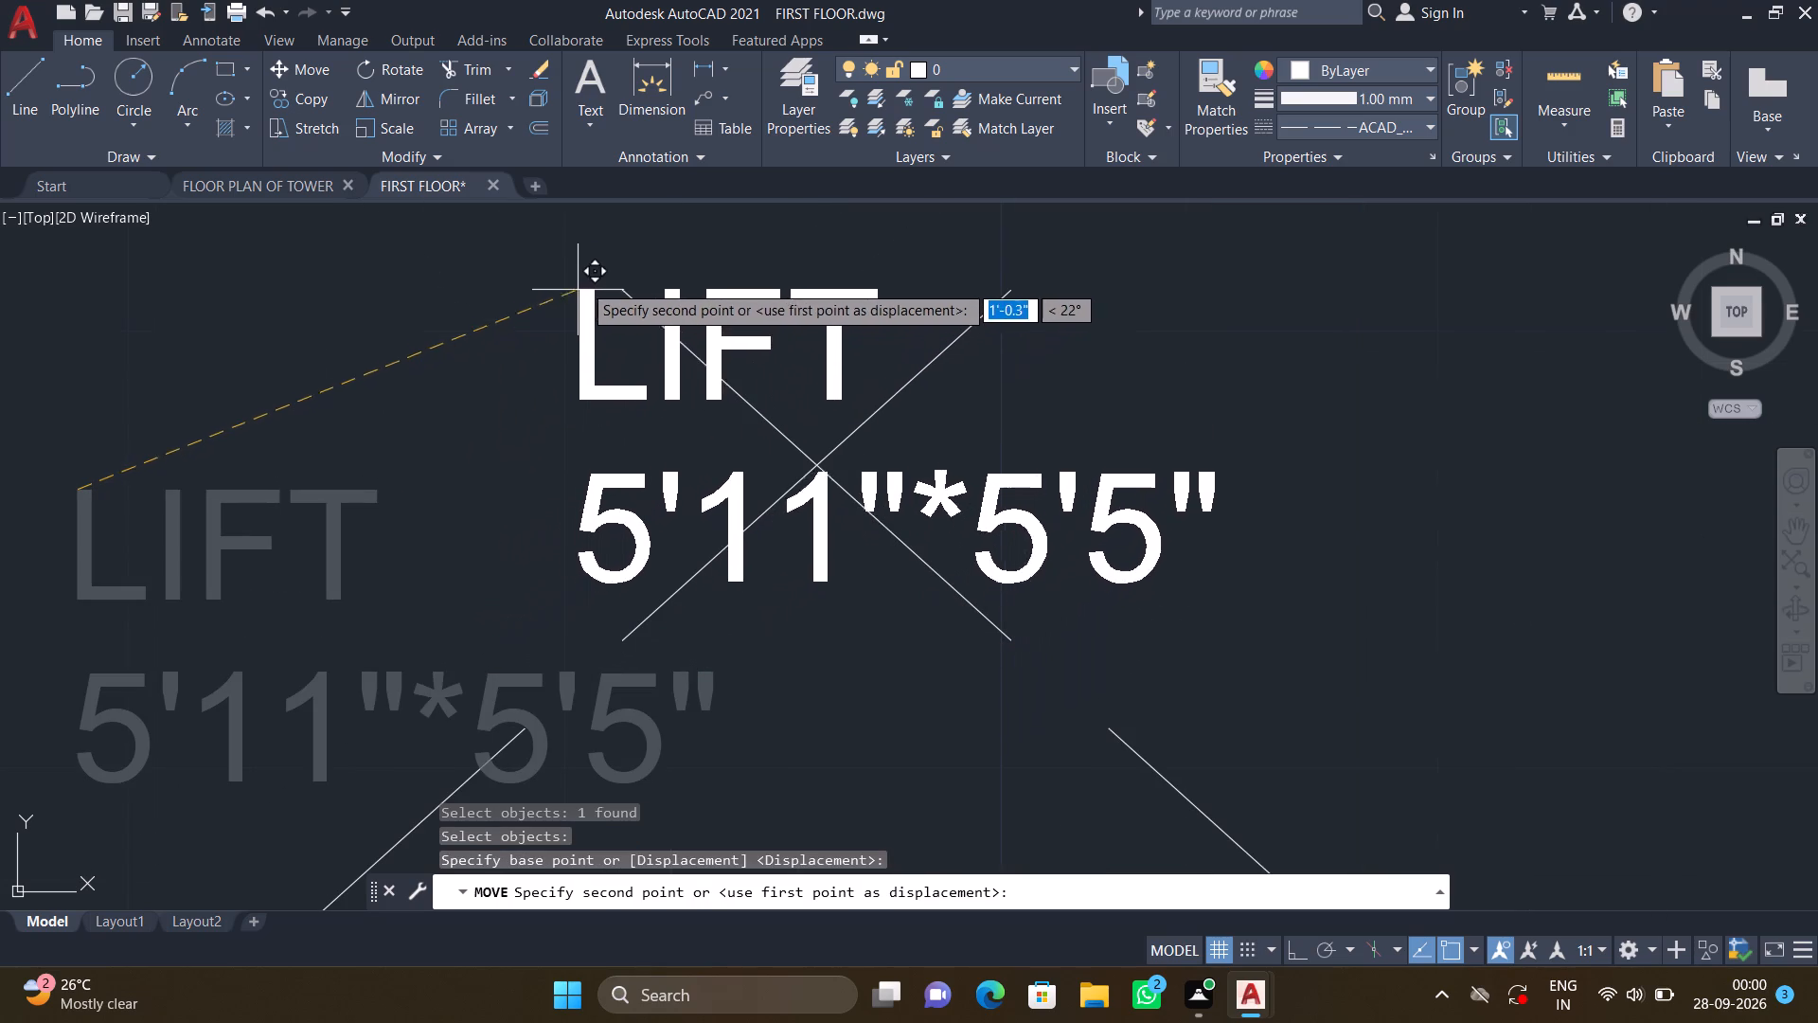
pyautogui.click(544, 304)
# Add the two-line multiline text label "HOBBY SPACE" and "8'10"*6'1"" in the room beside the lift shaft, keeping the text changes.
pyautogui.scroll(-5, 584, 301)
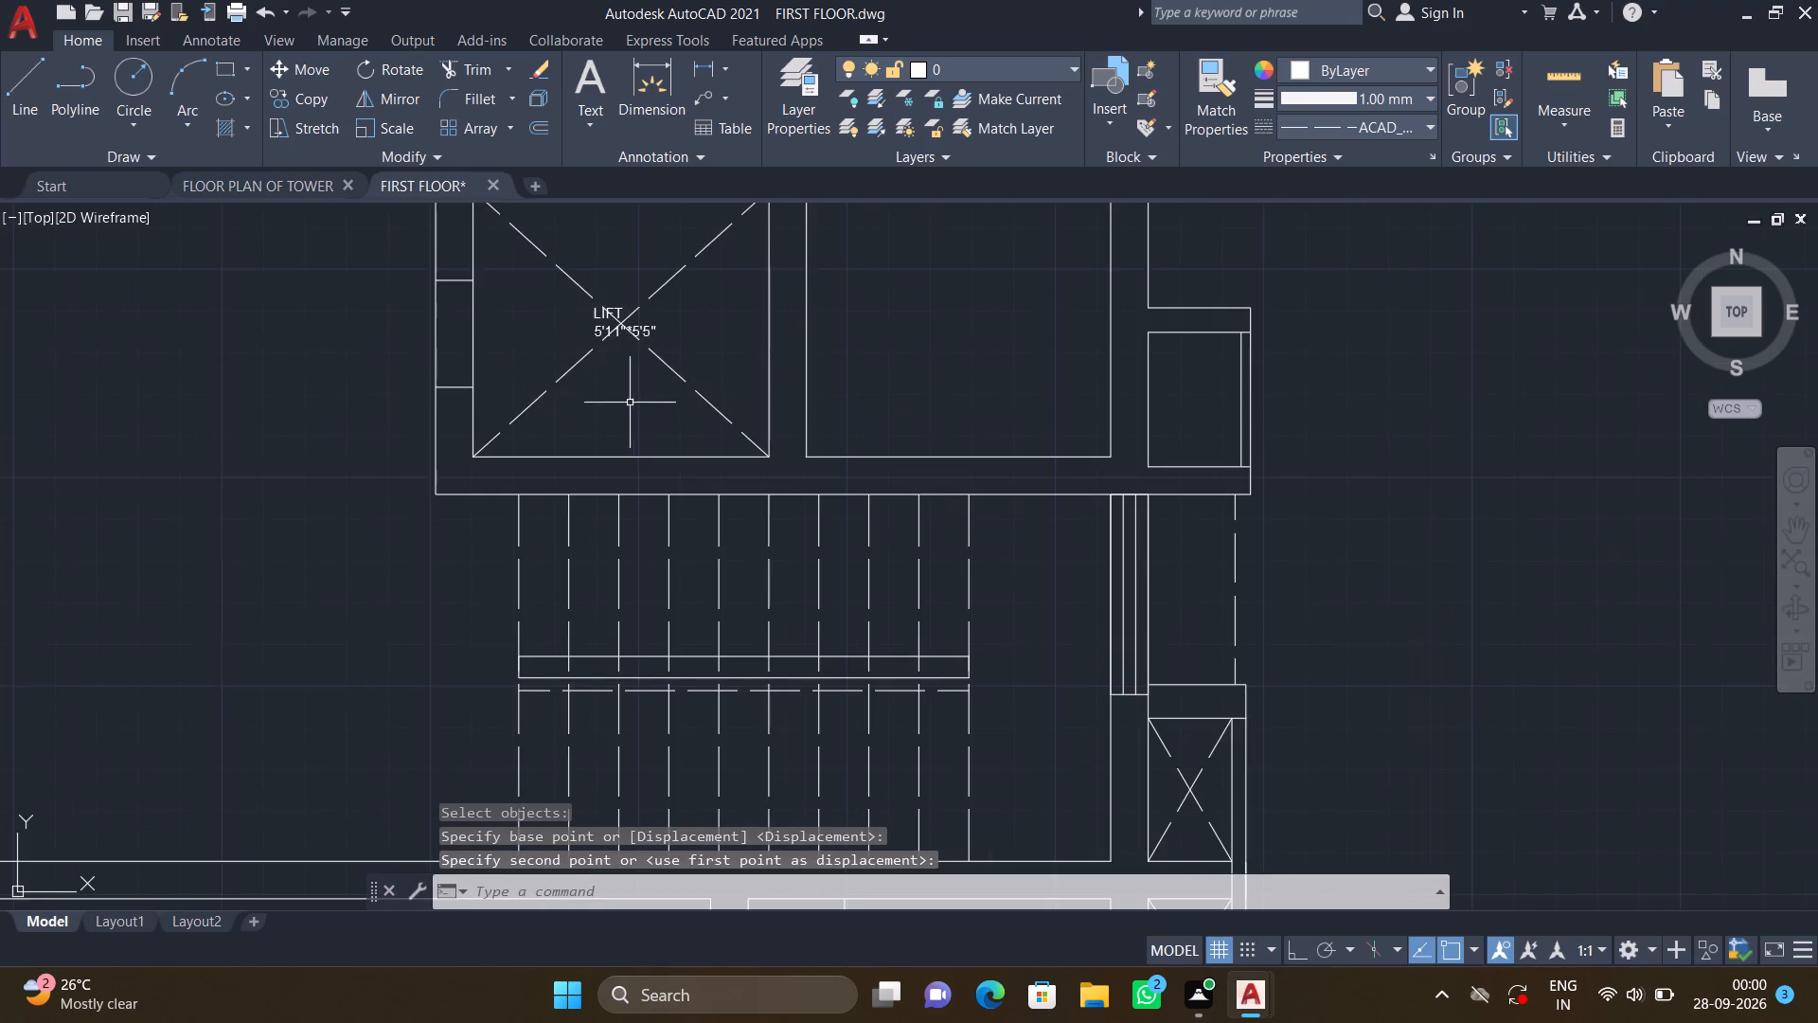
pyautogui.moveTo(620, 401); pyautogui.dragTo(508, 422, button='middle')
pyautogui.scroll(-2, 509, 416)
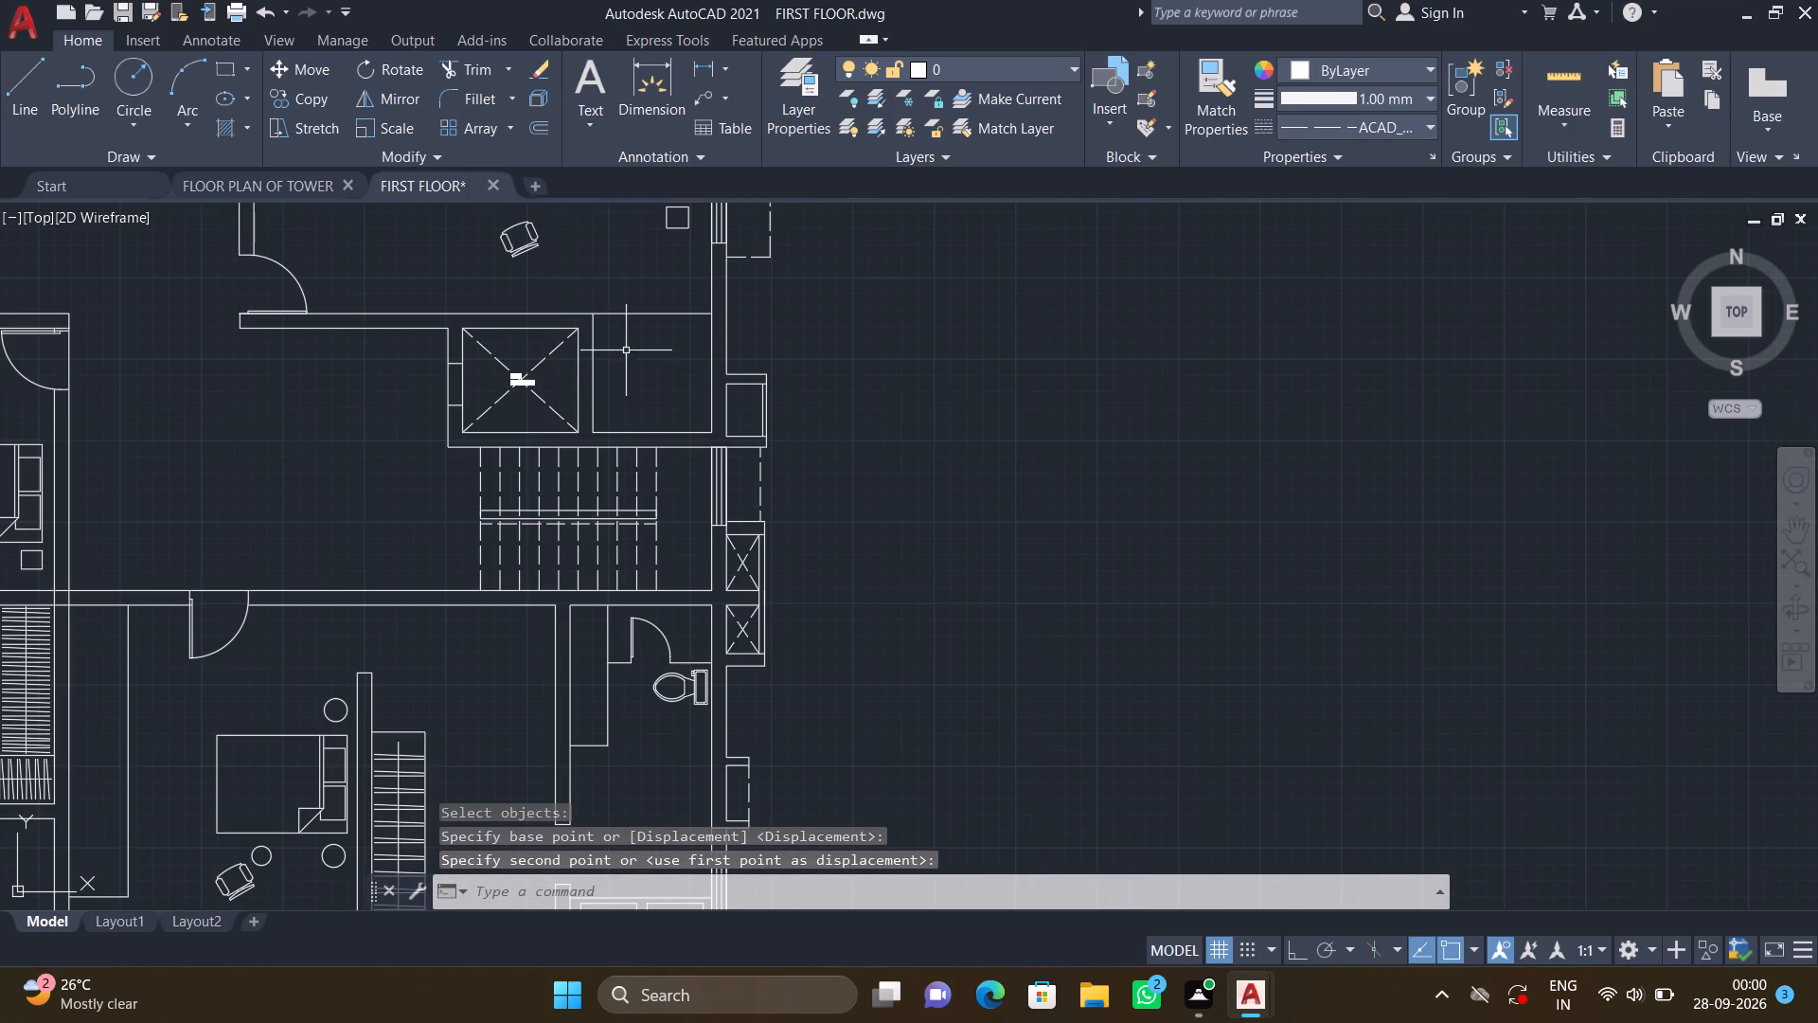
pyautogui.moveTo(615, 379); pyautogui.dragTo(560, 403, button='middle')
pyautogui.scroll(2, 573, 374)
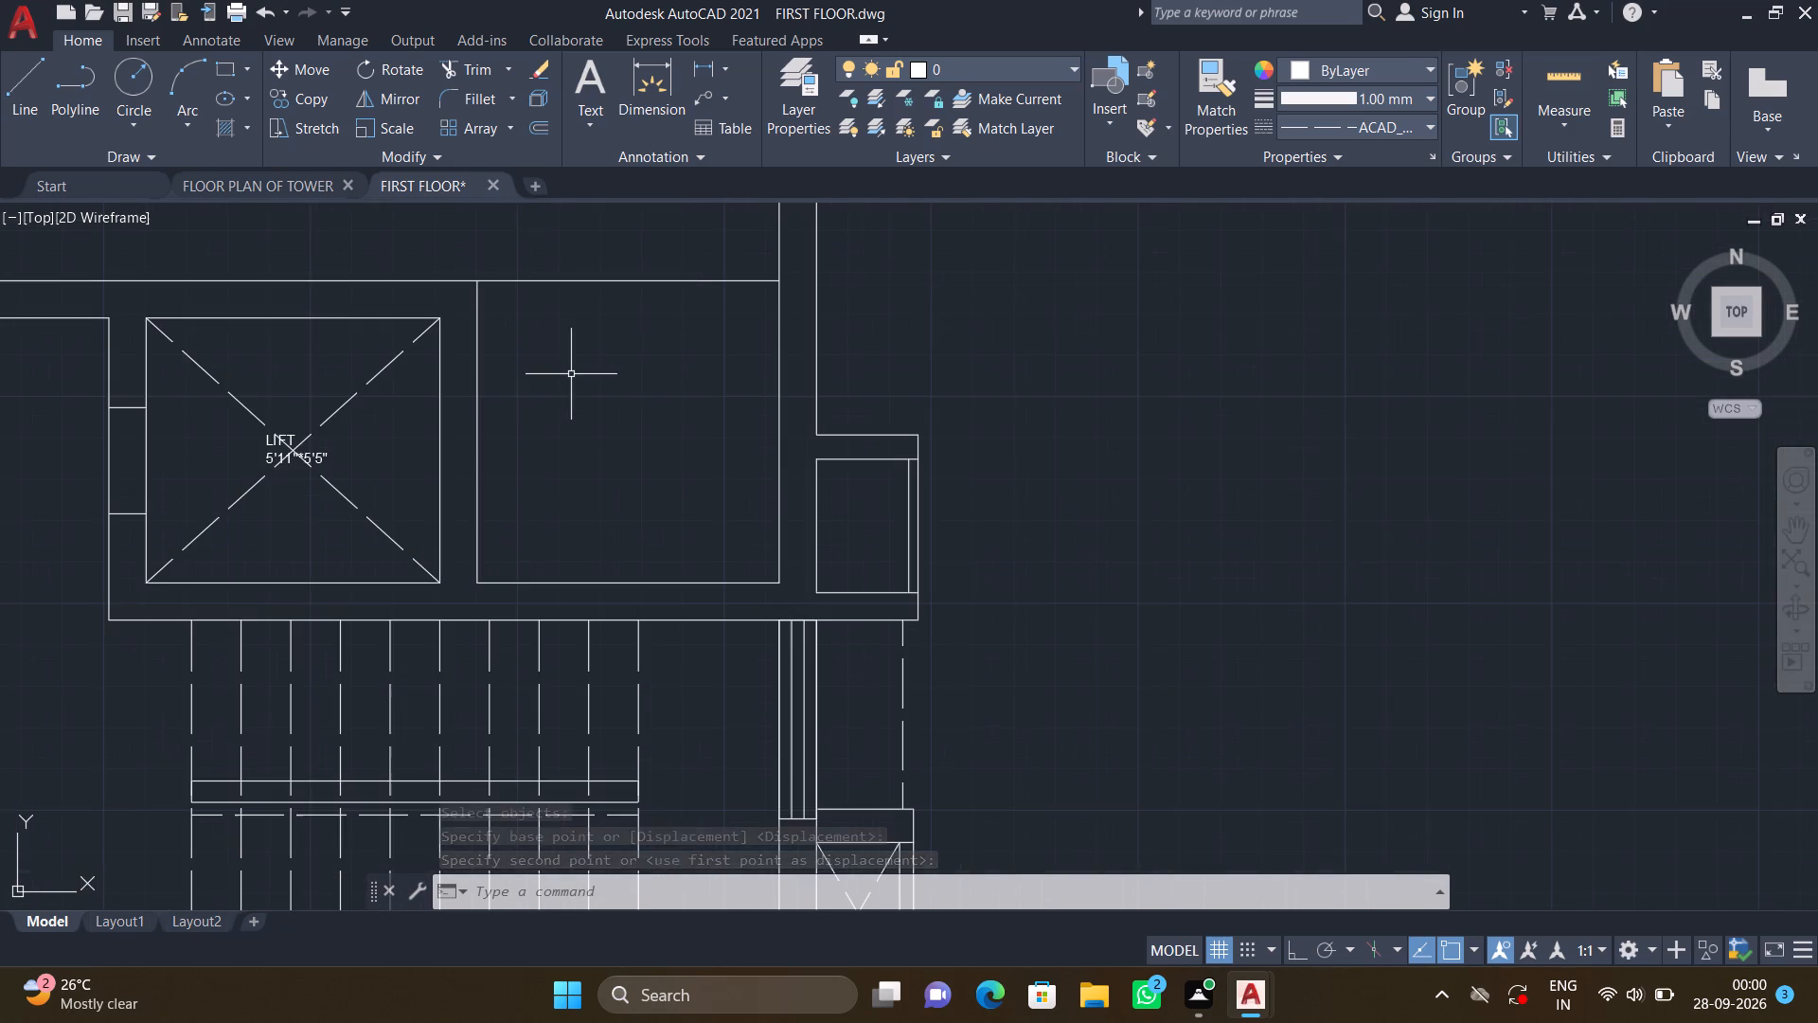
pyautogui.press('m')
pyautogui.press('t')
pyautogui.press('Return')
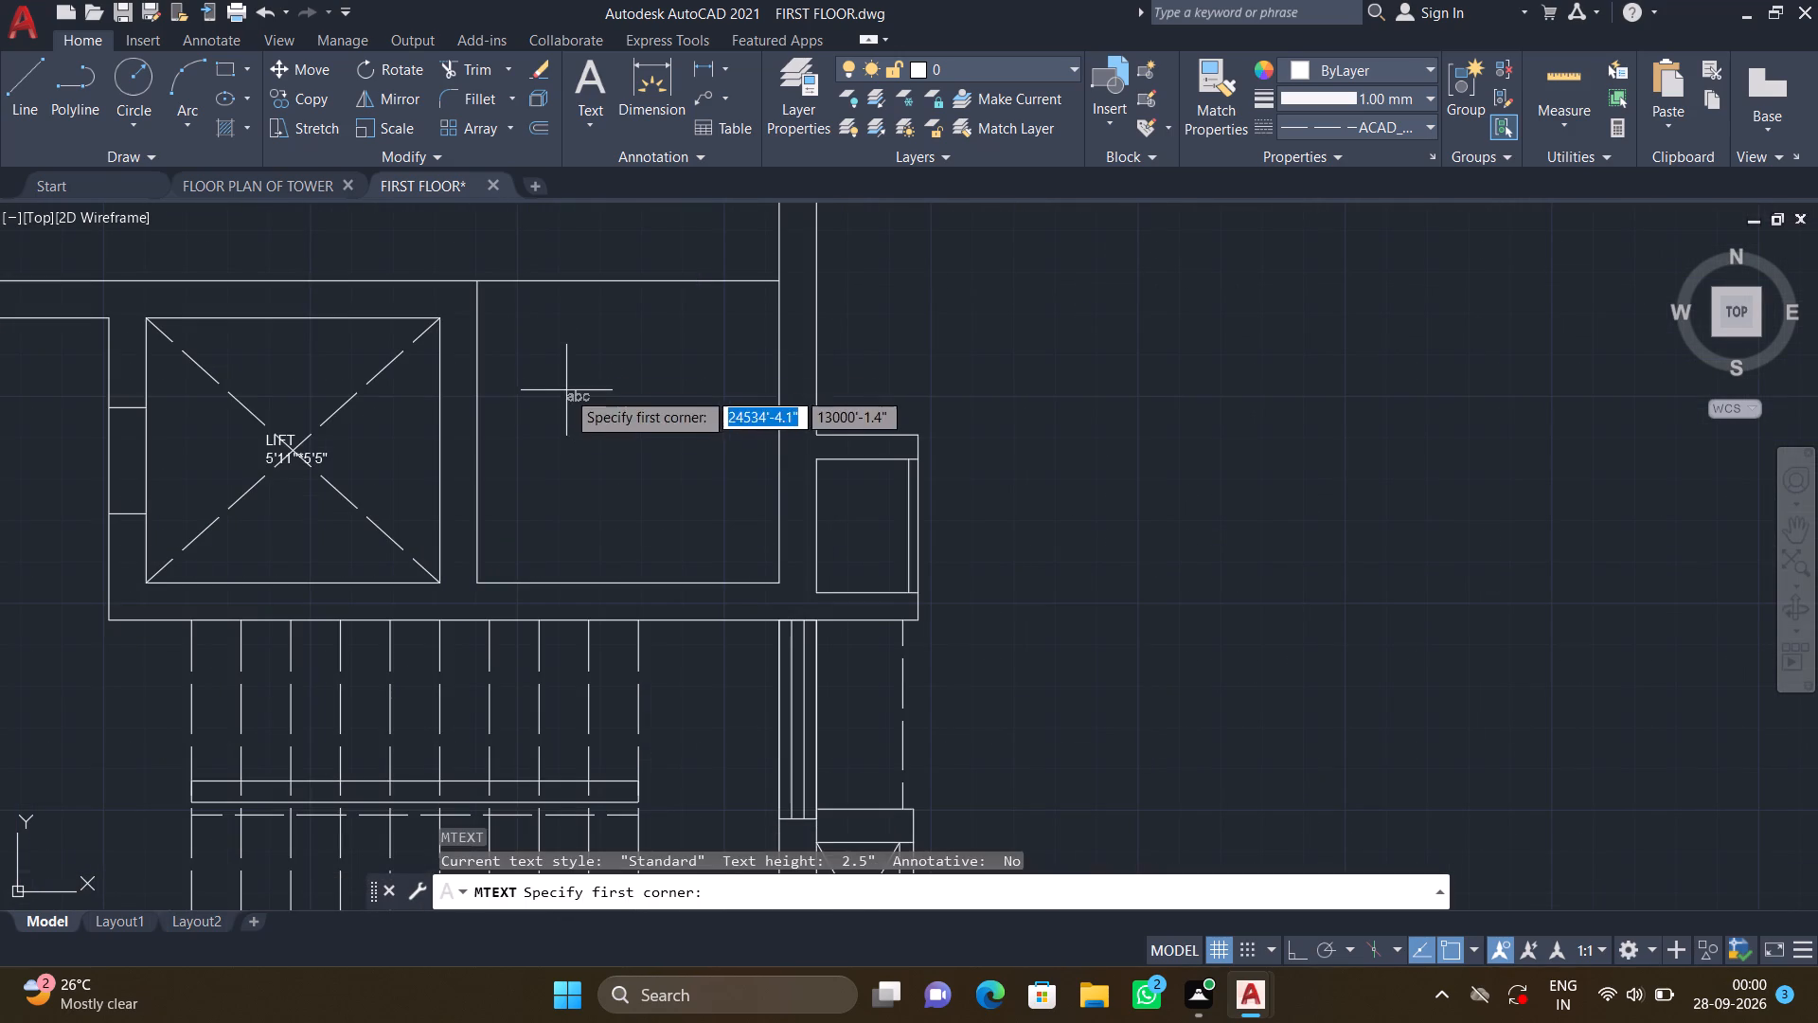
pyautogui.click(525, 396)
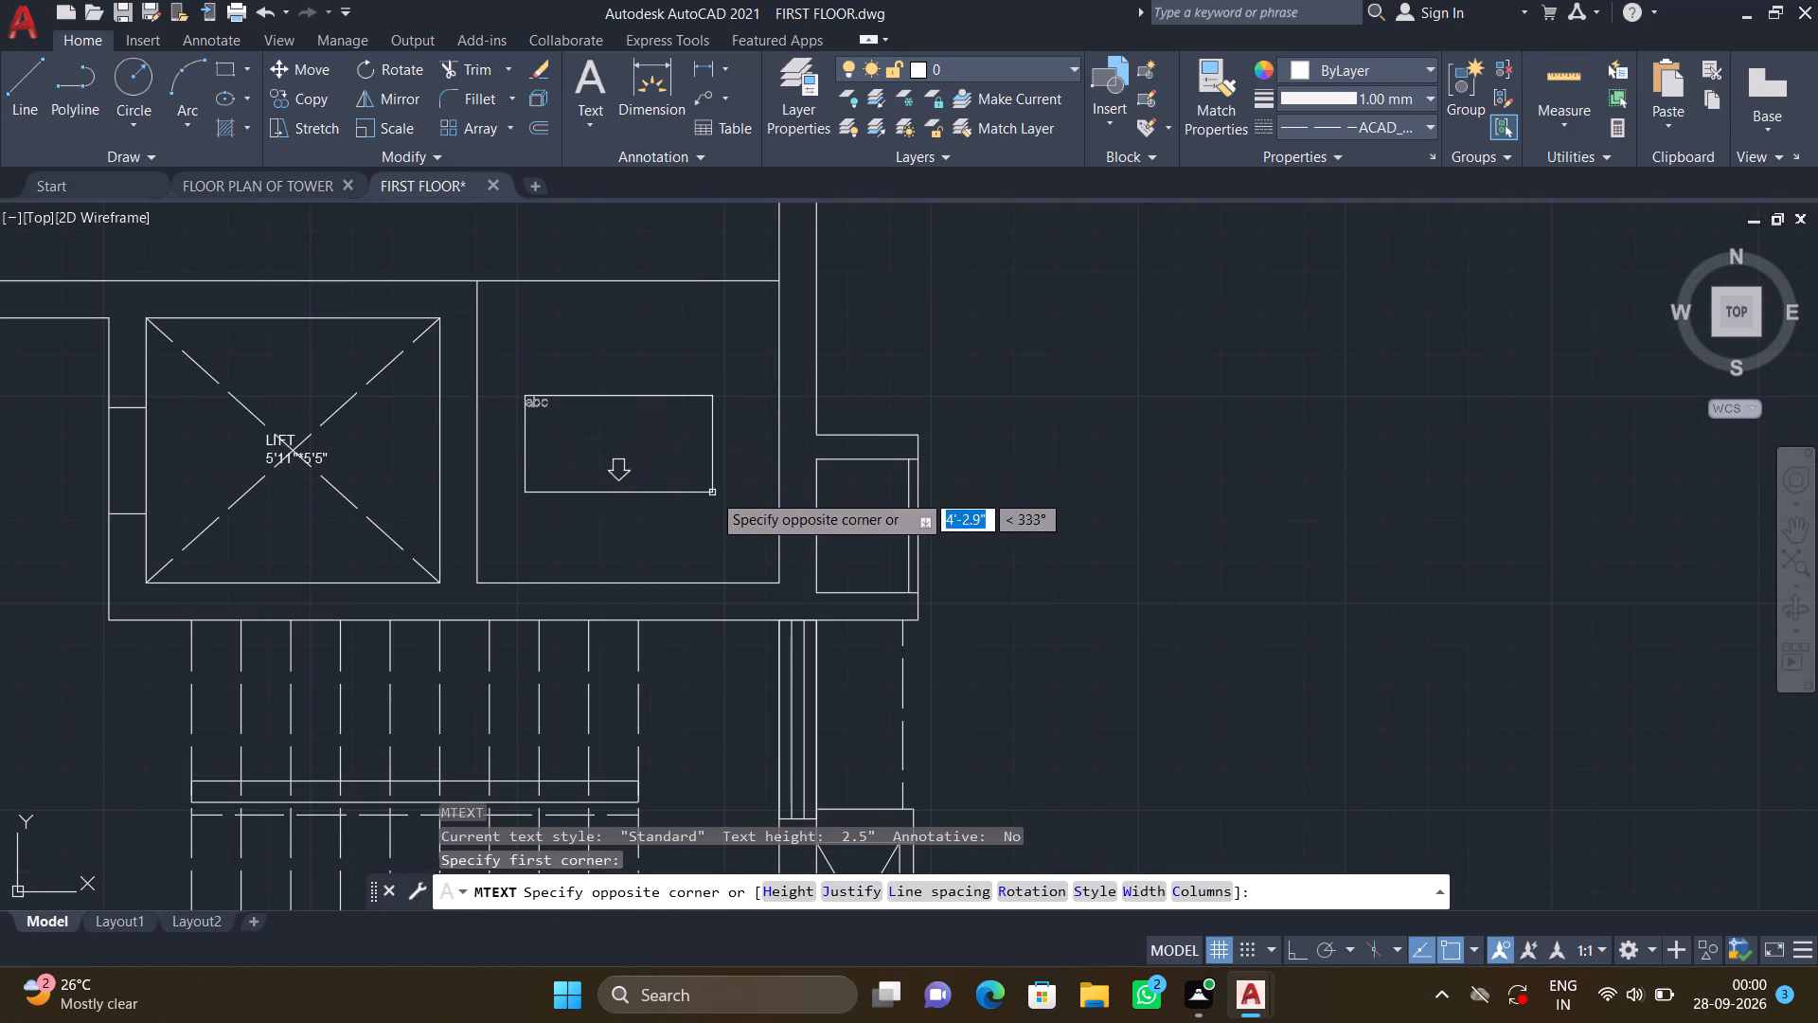
pyautogui.click(713, 493)
pyautogui.press('h')
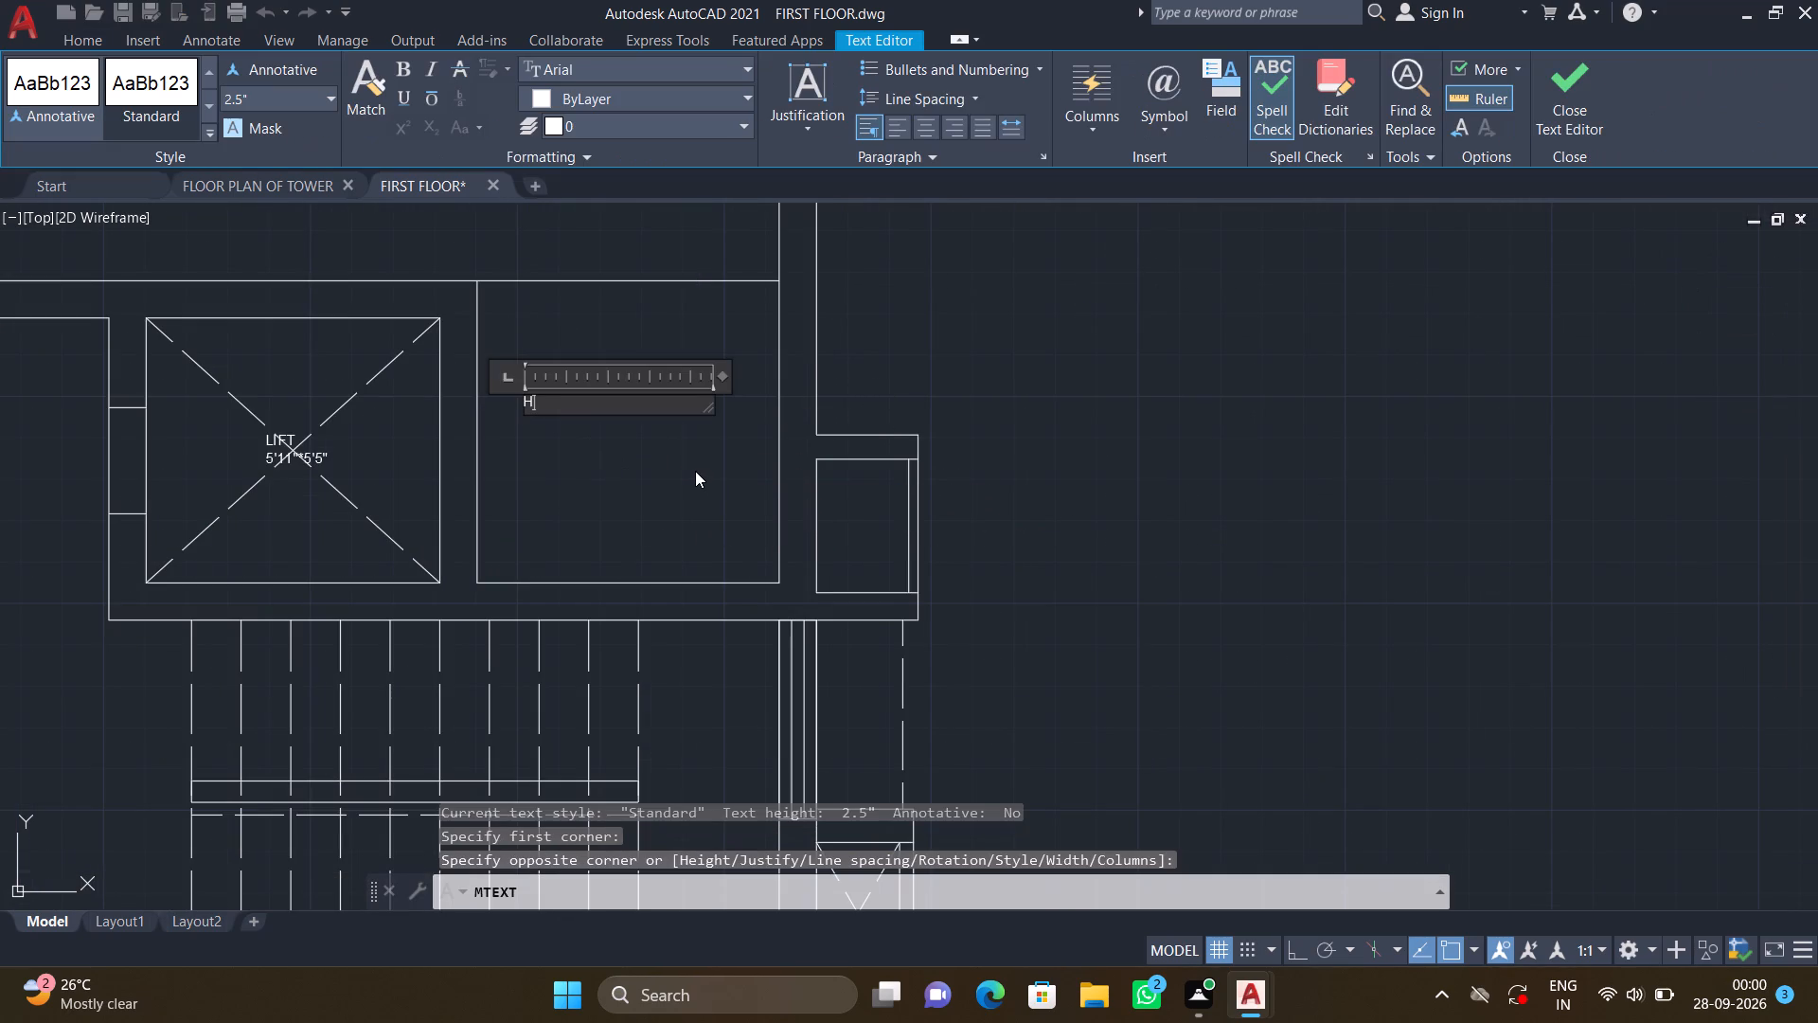
pyautogui.write('OBBY')
pyautogui.press('Return')
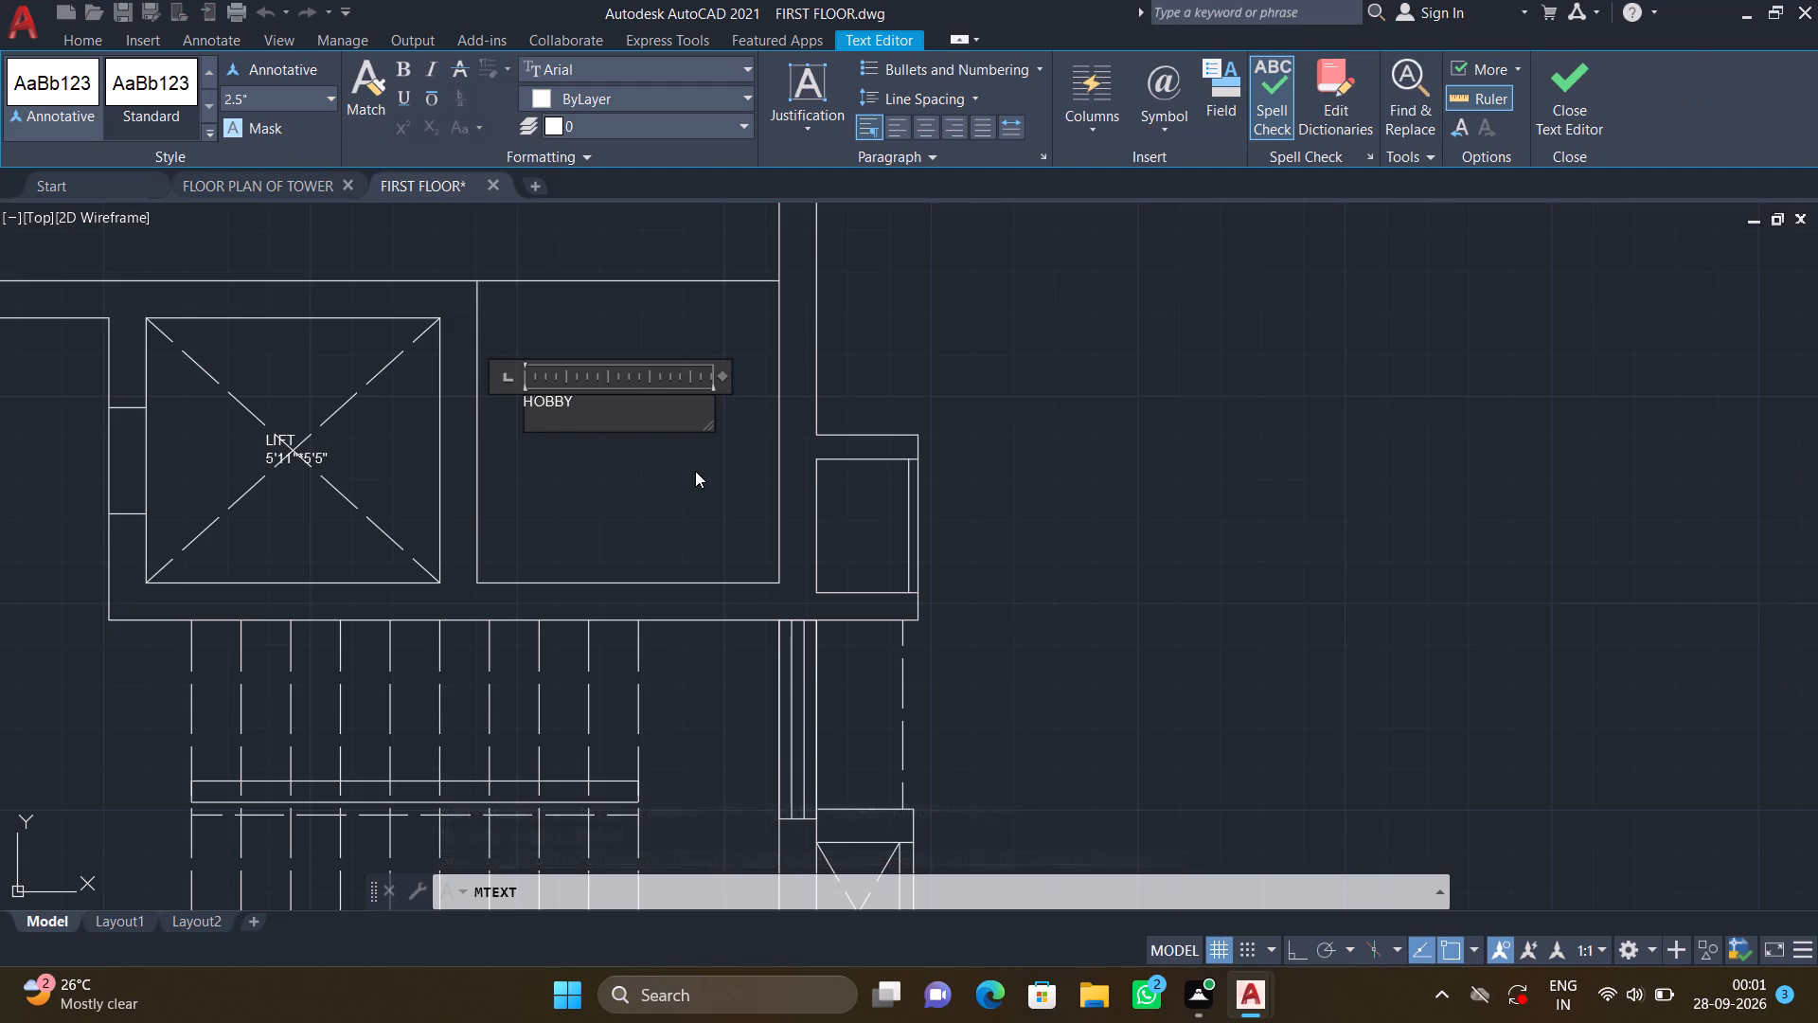
pyautogui.press('Return')
pyautogui.press('BackSpace')
pyautogui.press('BackSpace')
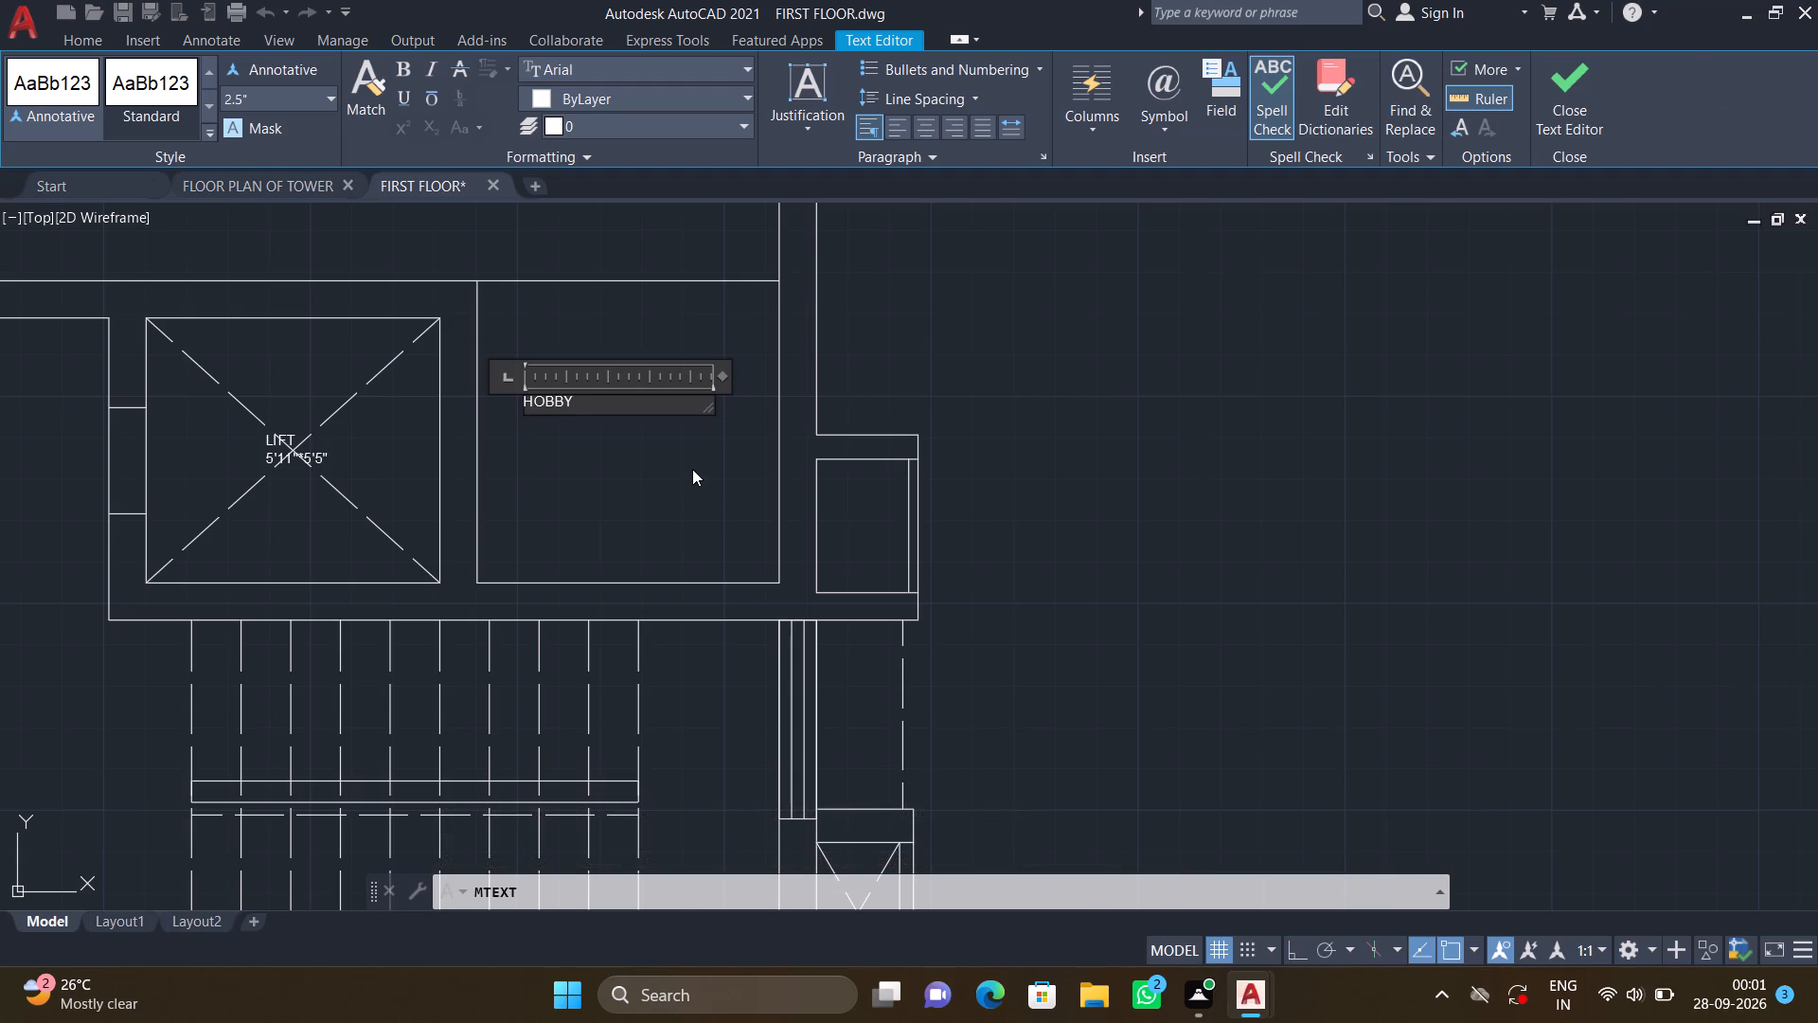
pyautogui.press('space')
pyautogui.write('SPACE')
pyautogui.press('Return')
pyautogui.write("8'")
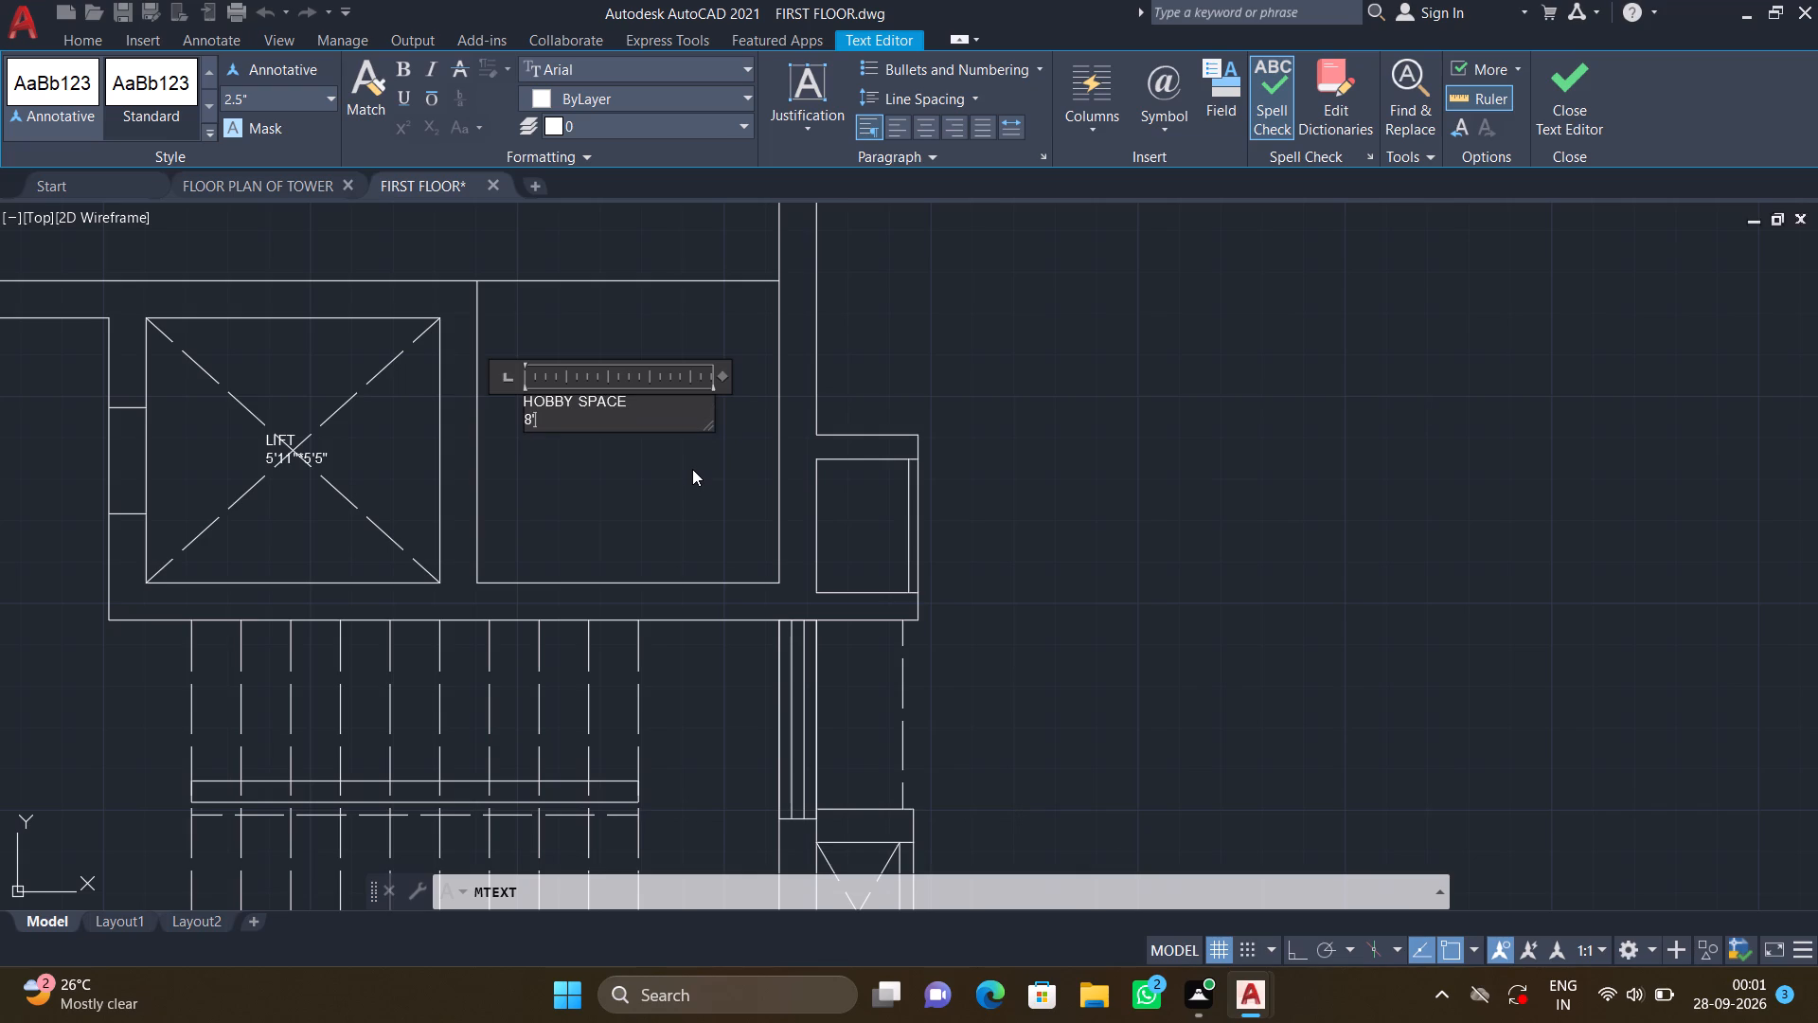
pyautogui.write('10"*')
pyautogui.write("6'")
pyautogui.write('1"')
pyautogui.press('Return')
pyautogui.press('Escape')
pyautogui.click(961, 496)
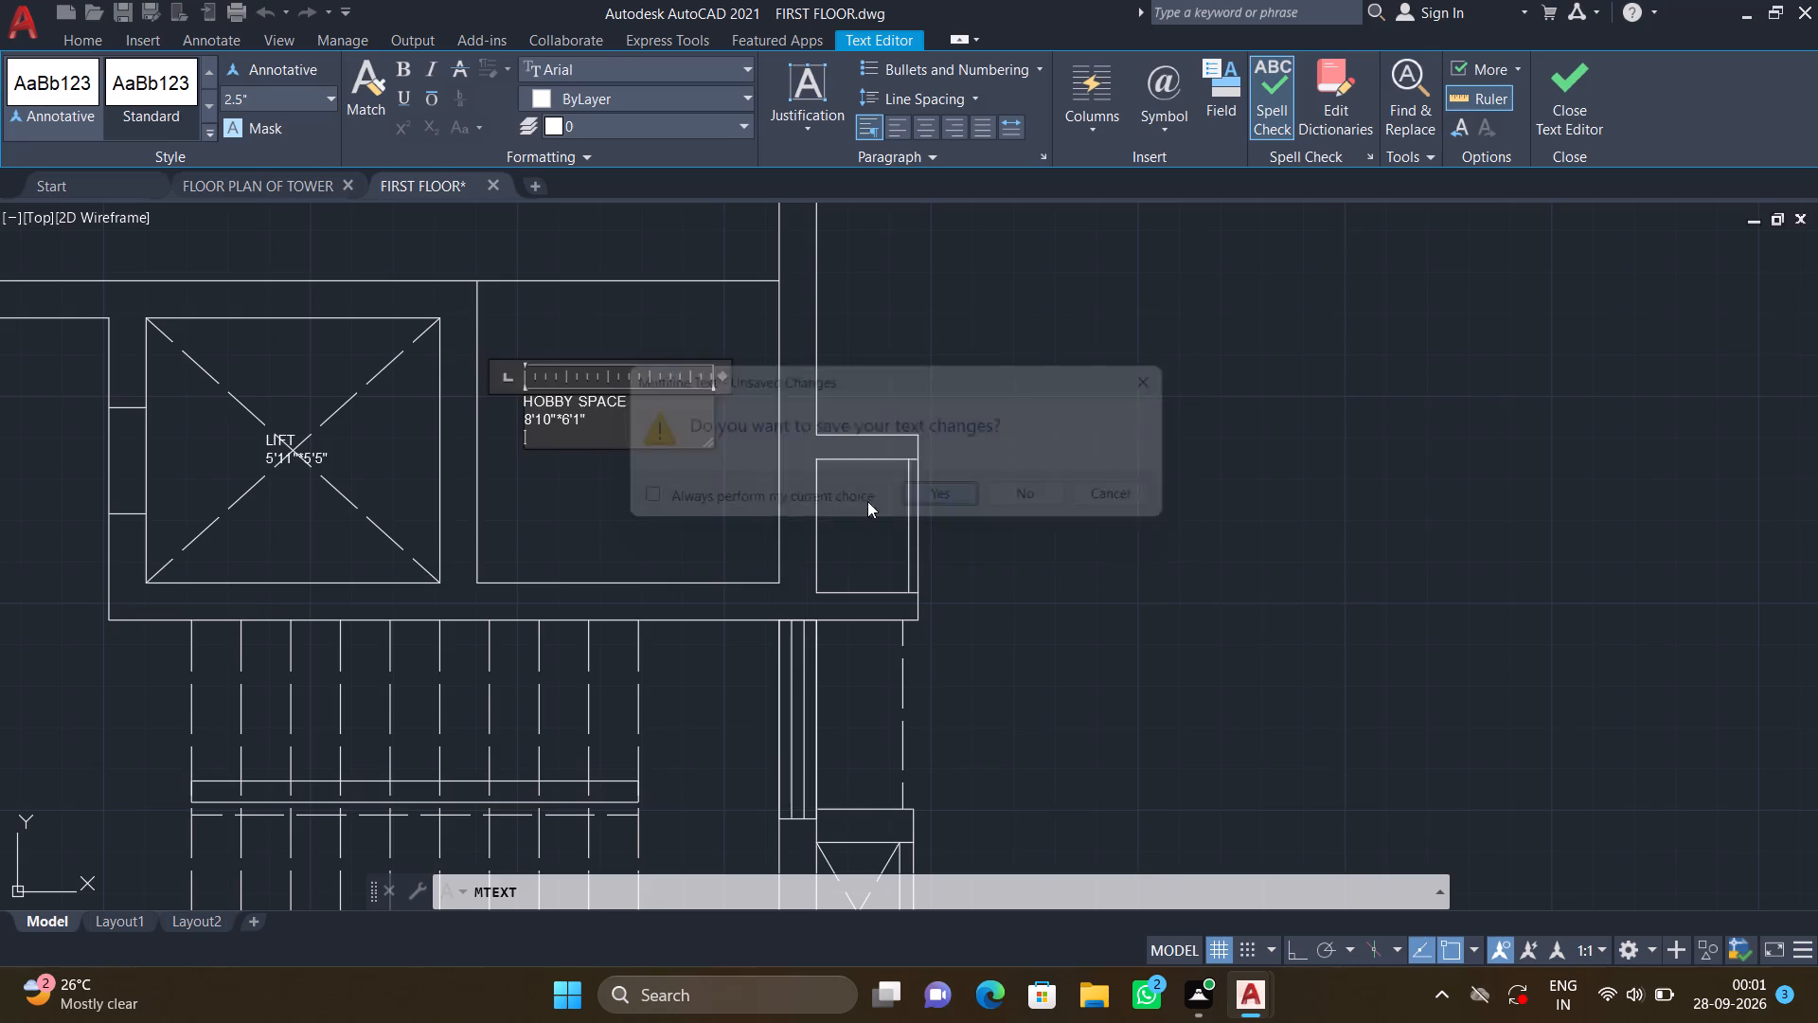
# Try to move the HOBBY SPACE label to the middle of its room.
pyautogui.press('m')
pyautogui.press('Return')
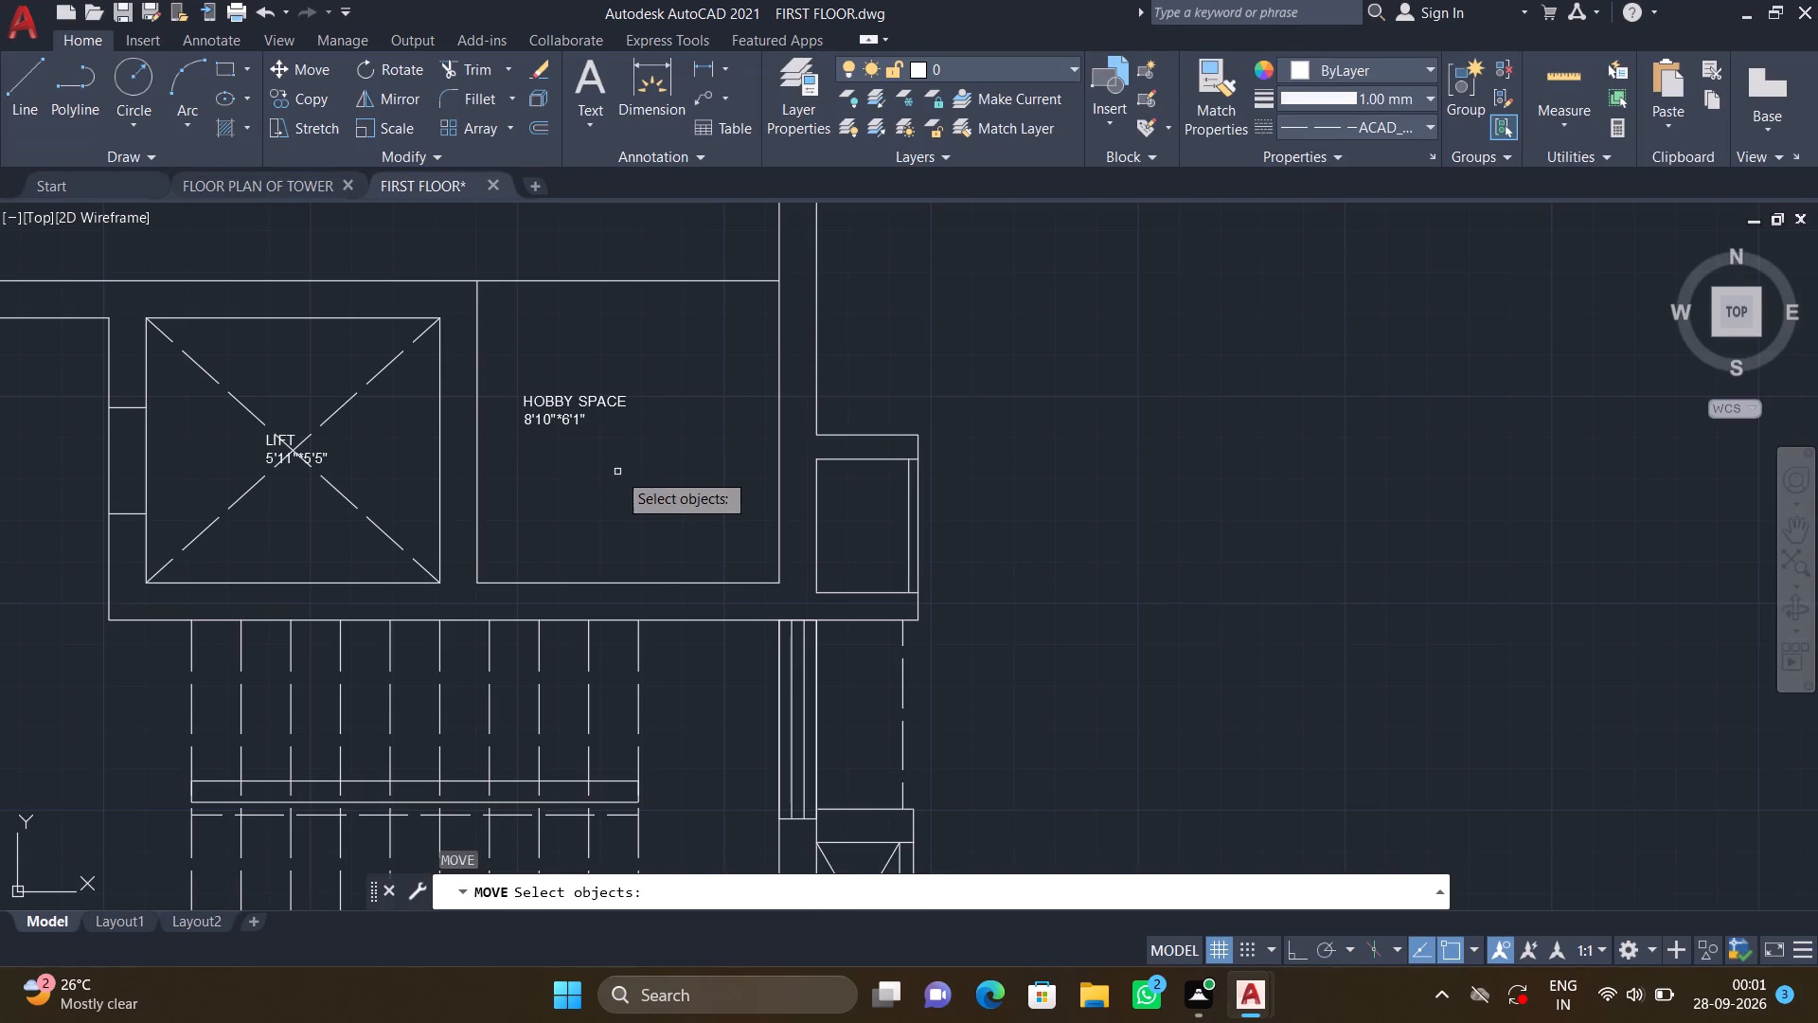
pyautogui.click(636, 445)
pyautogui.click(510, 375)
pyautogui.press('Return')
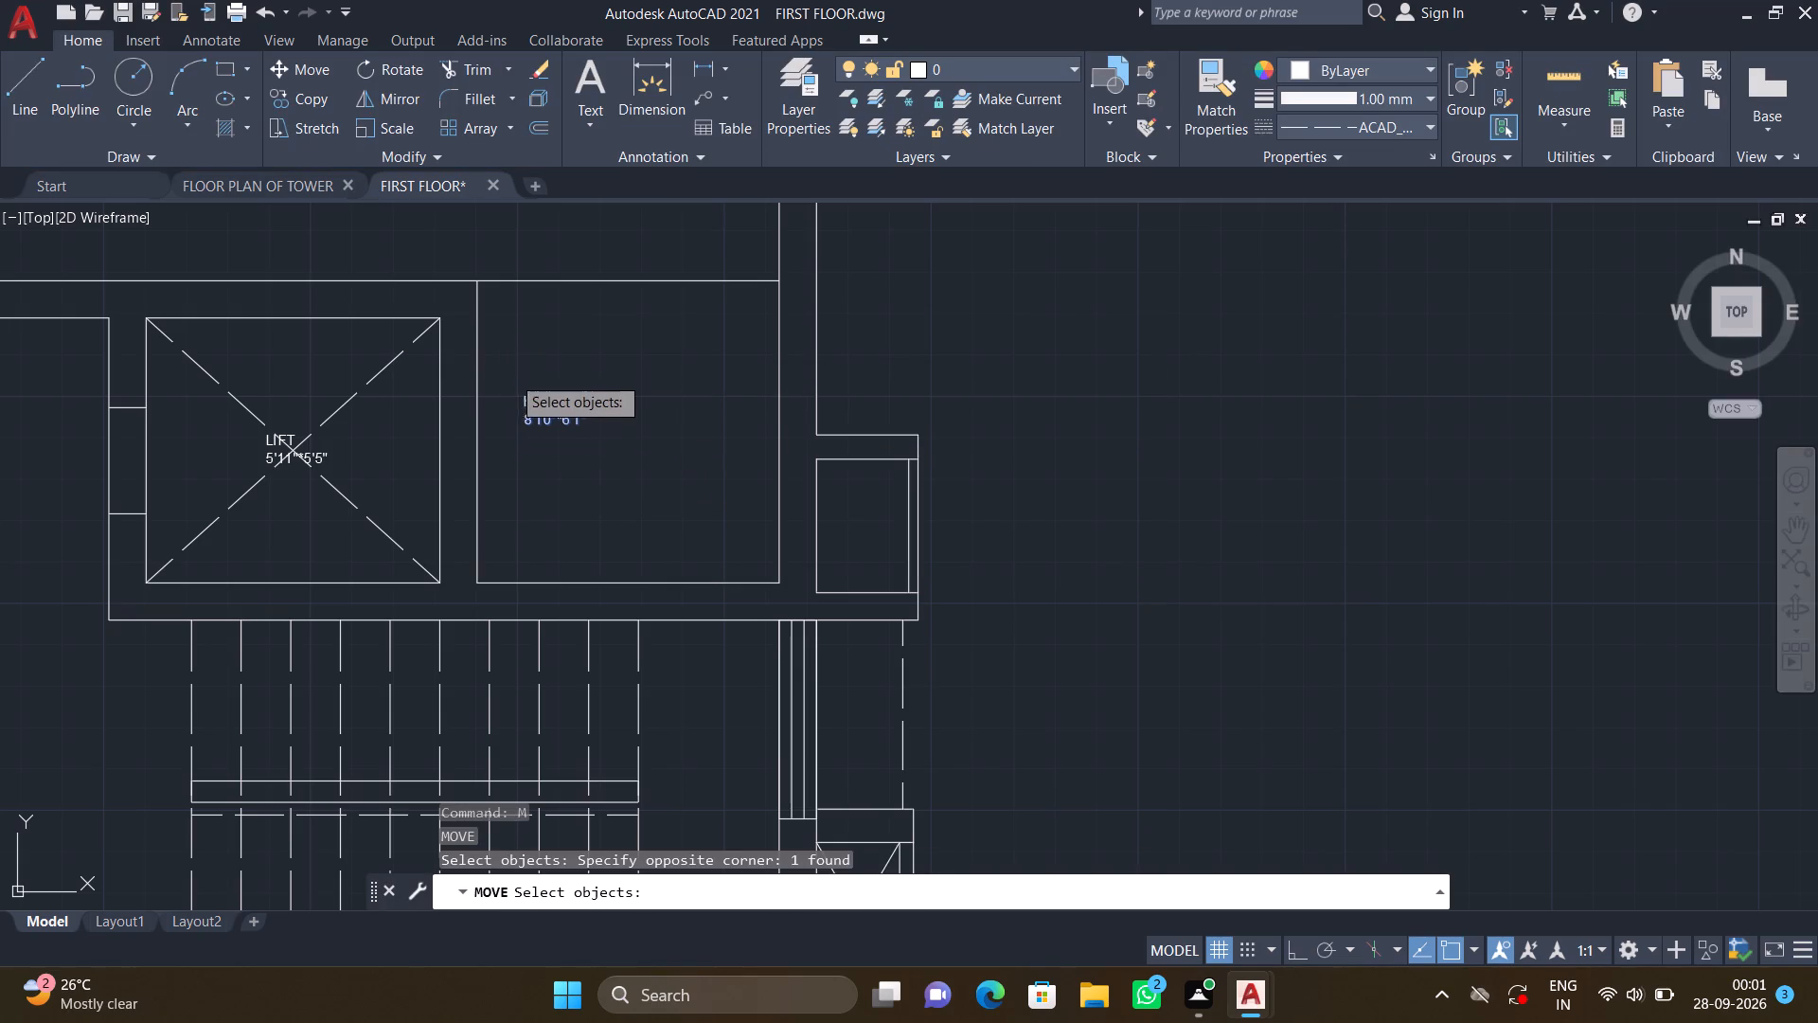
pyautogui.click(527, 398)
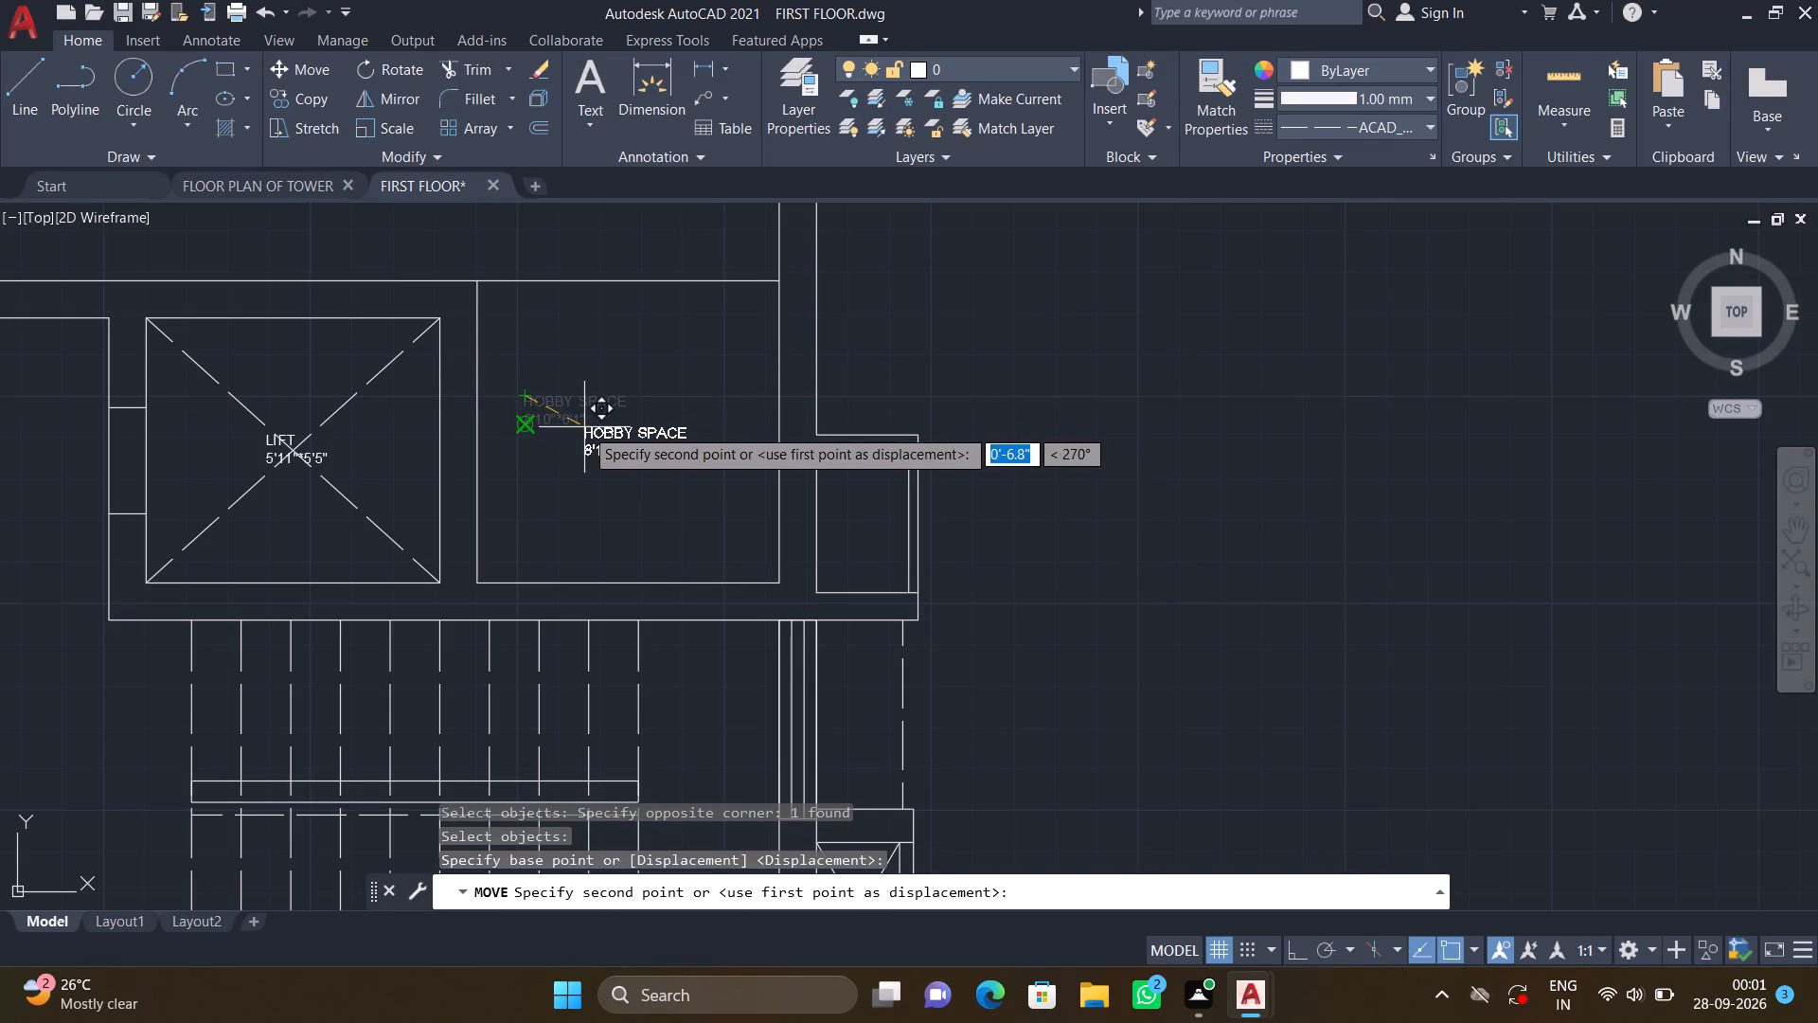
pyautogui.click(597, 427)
# Move the HOBBY SPACE label about 1'-6" across to the middle of the room beside the lift shaft.
pyautogui.press('m')
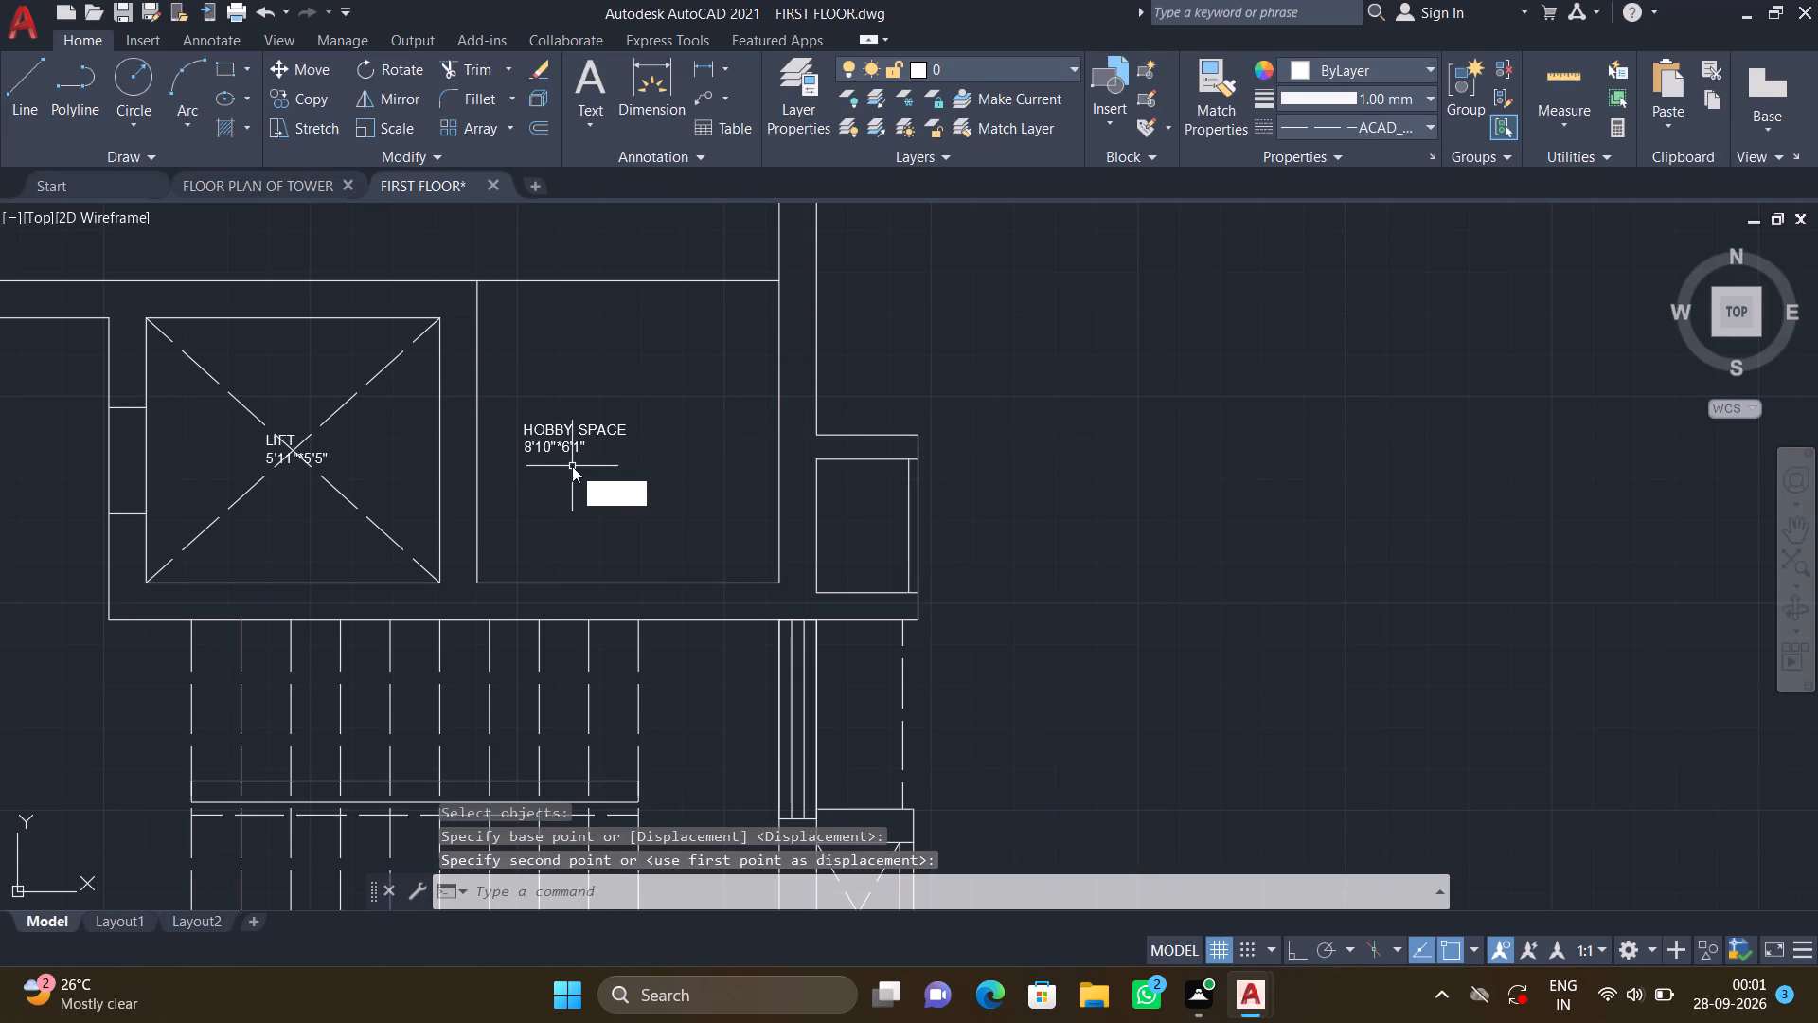
pyautogui.press('Return')
pyautogui.click(633, 461)
pyautogui.click(501, 383)
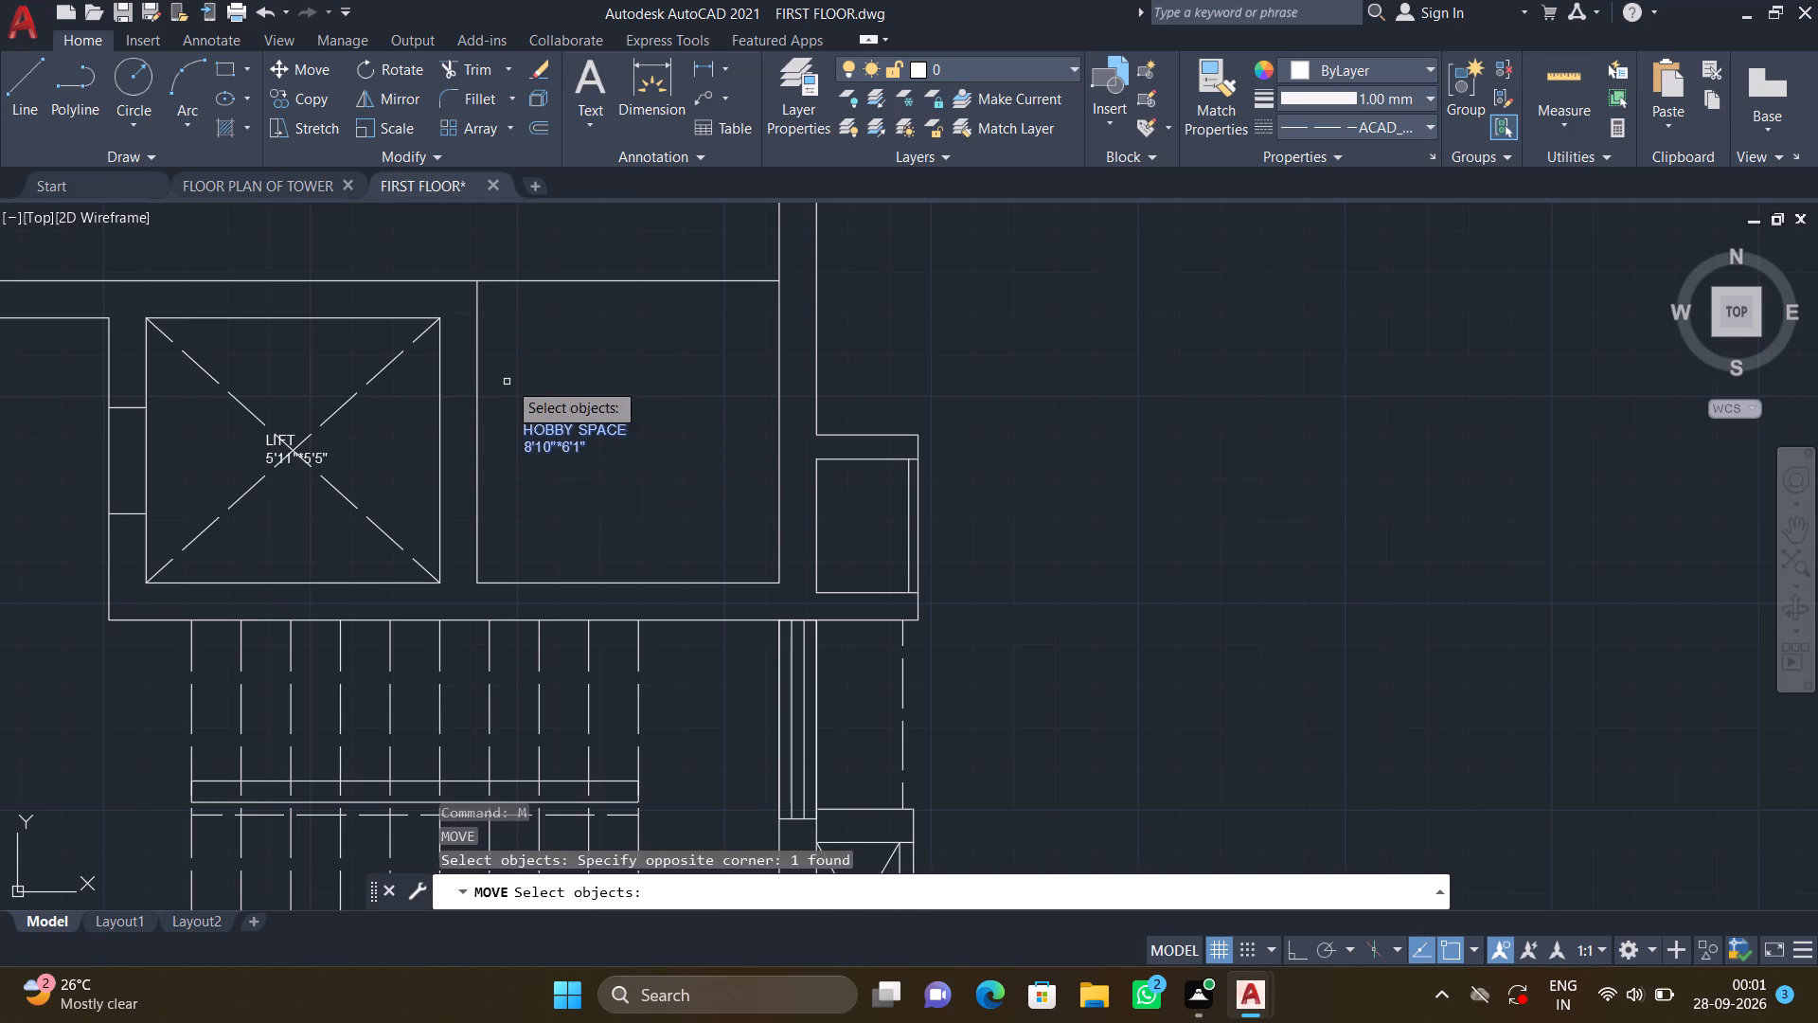
pyautogui.press('Return')
pyautogui.click(526, 418)
pyautogui.scroll(4, 595, 429)
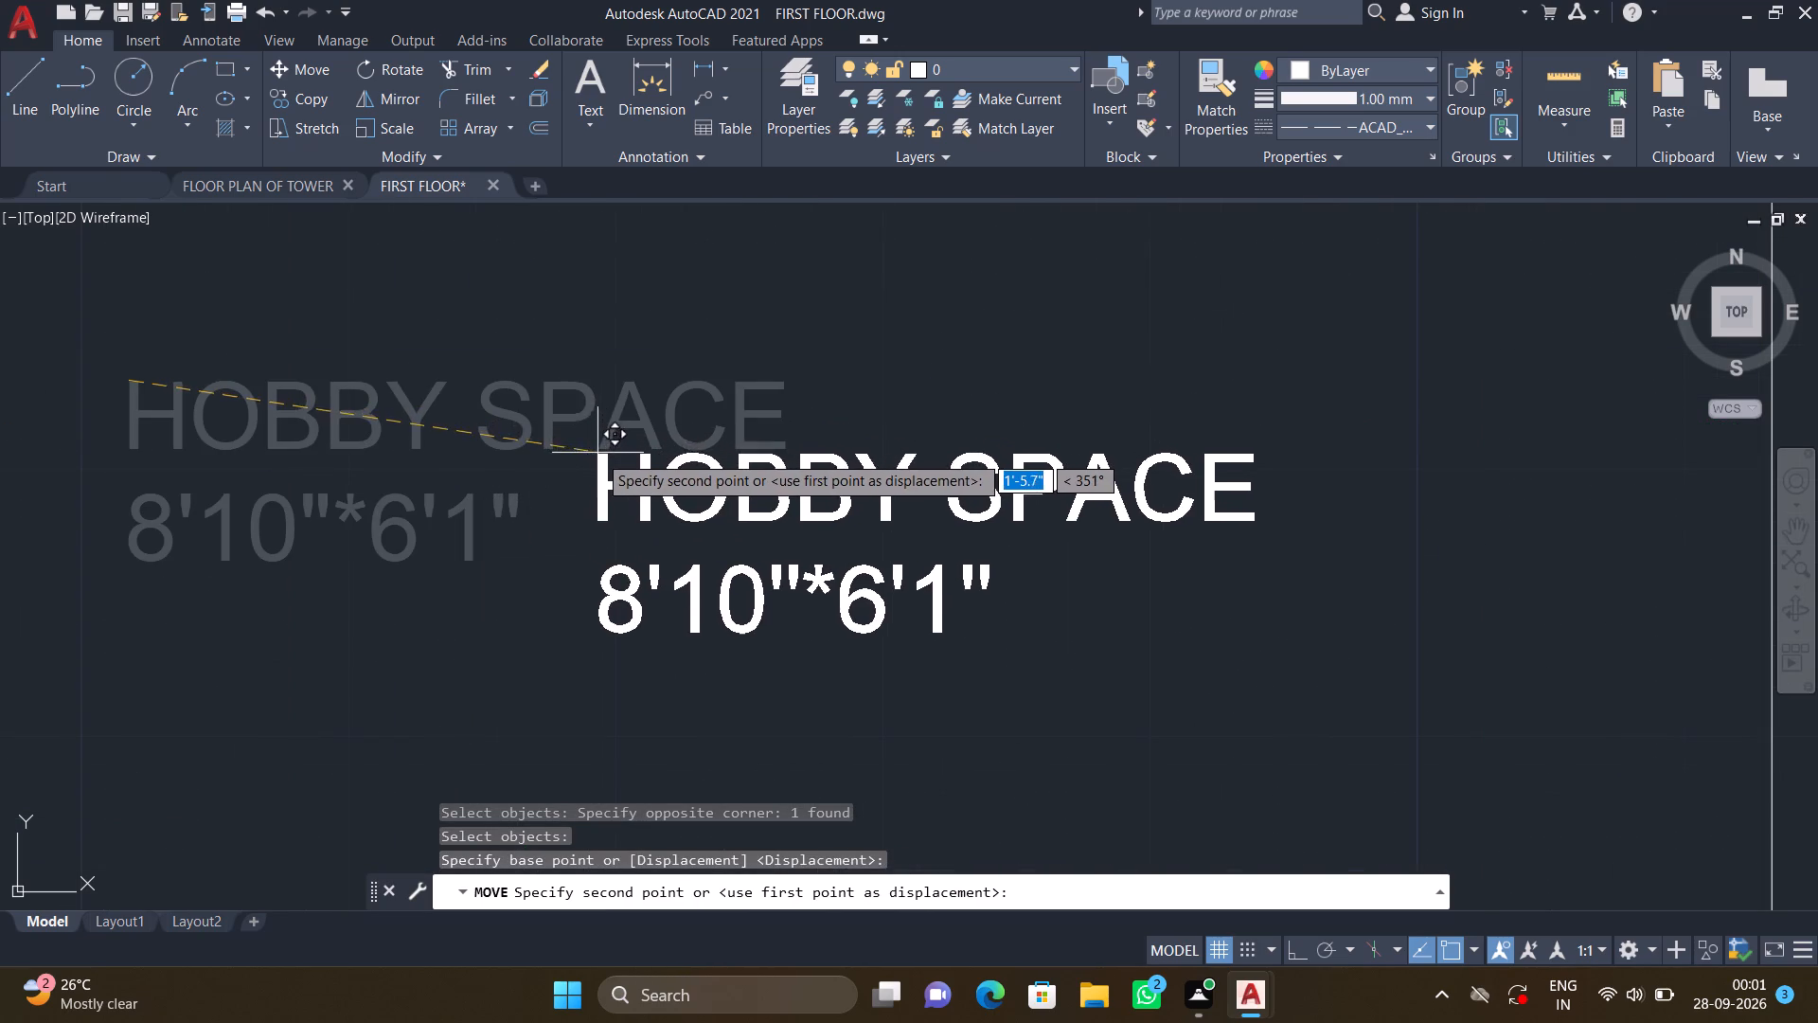
pyautogui.click(599, 454)
# Add the two-line multiline text label "LOBBY" and "11'10"*13'5"" in the open area beside the lift and staircase, keeping the text changes.
pyautogui.scroll(-5, 551, 421)
pyautogui.moveTo(514, 455); pyautogui.dragTo(637, 396, button='middle')
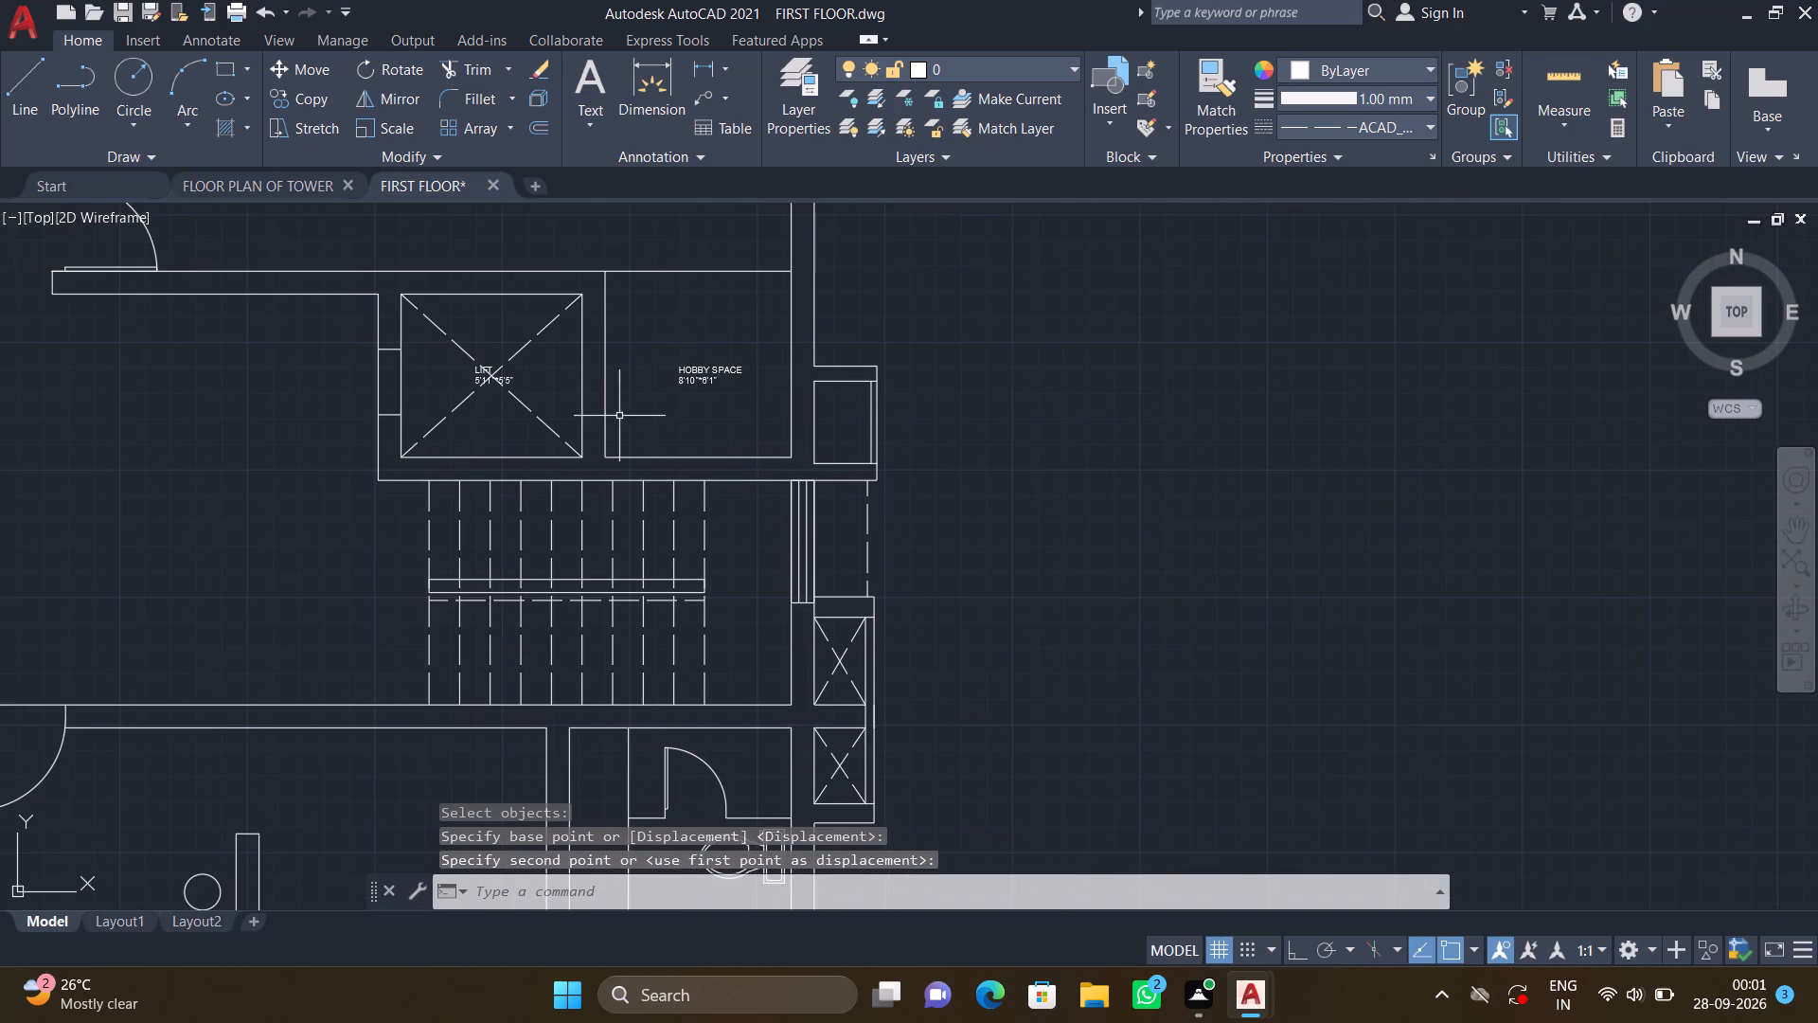
pyautogui.moveTo(371, 504); pyautogui.dragTo(650, 452, button='middle')
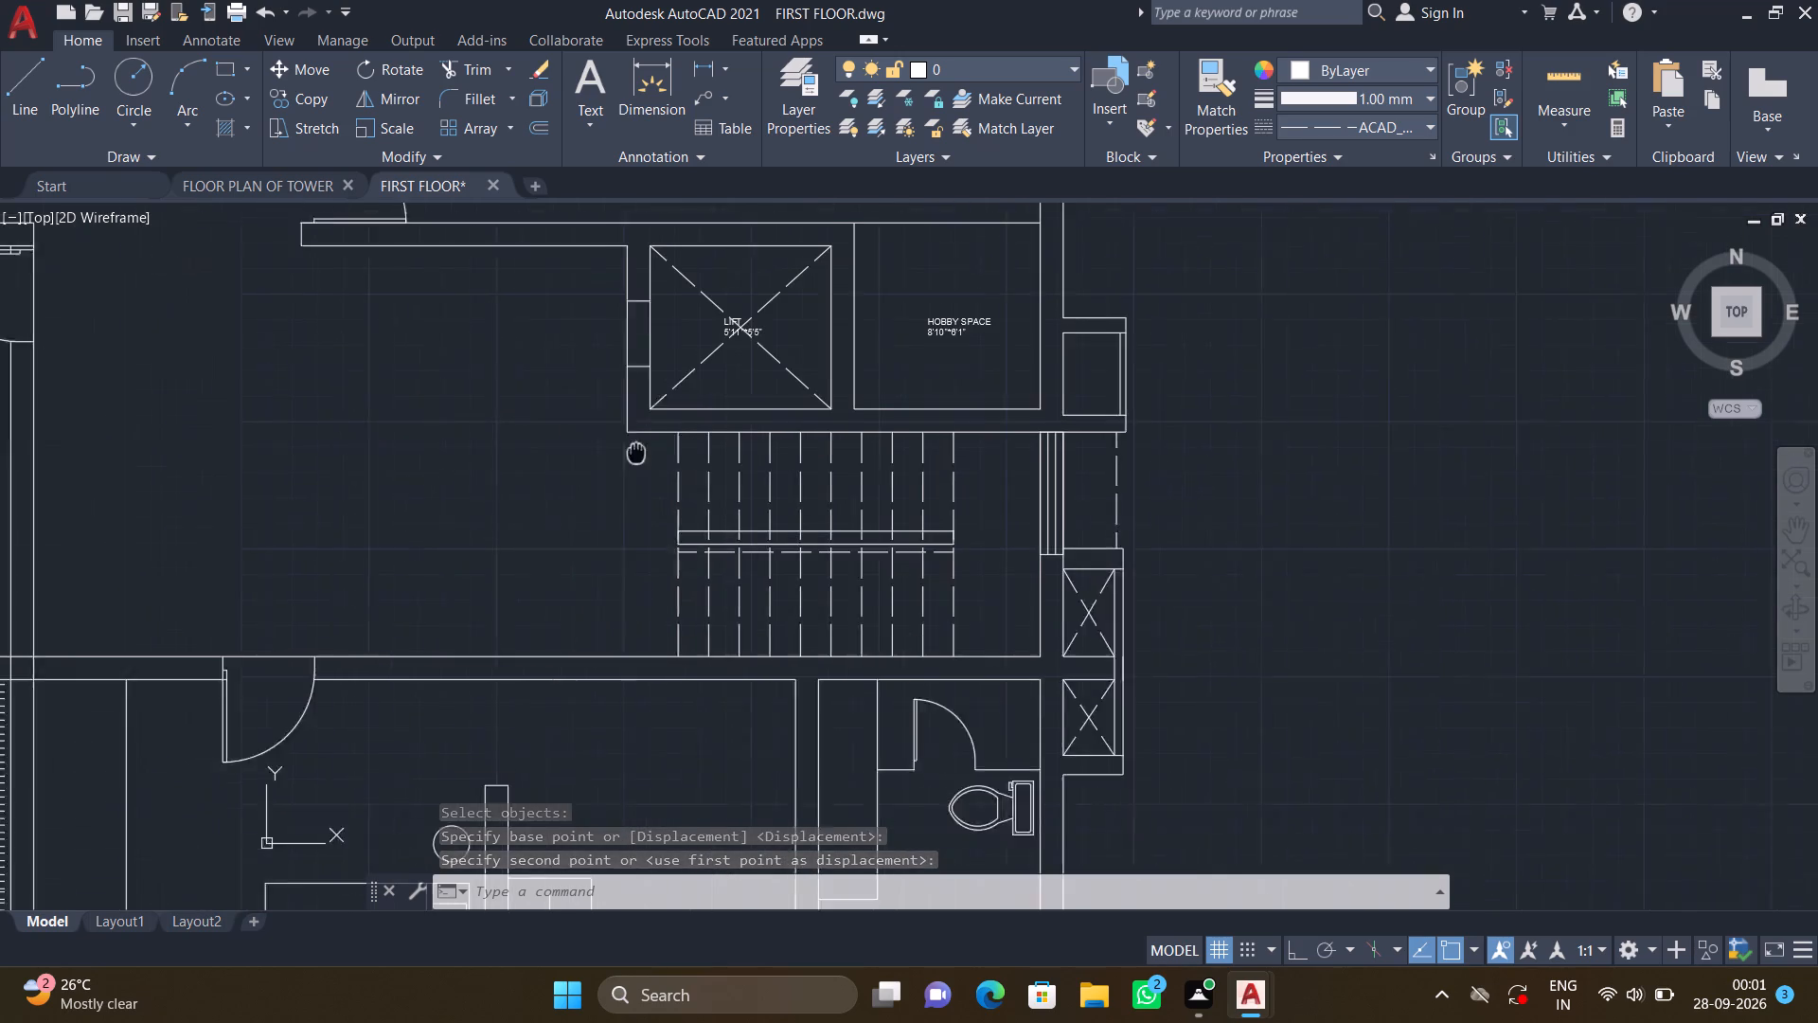
pyautogui.moveTo(650, 452); pyautogui.dragTo(694, 452, button='middle')
pyautogui.write("MT'")
pyautogui.press('BackSpace')
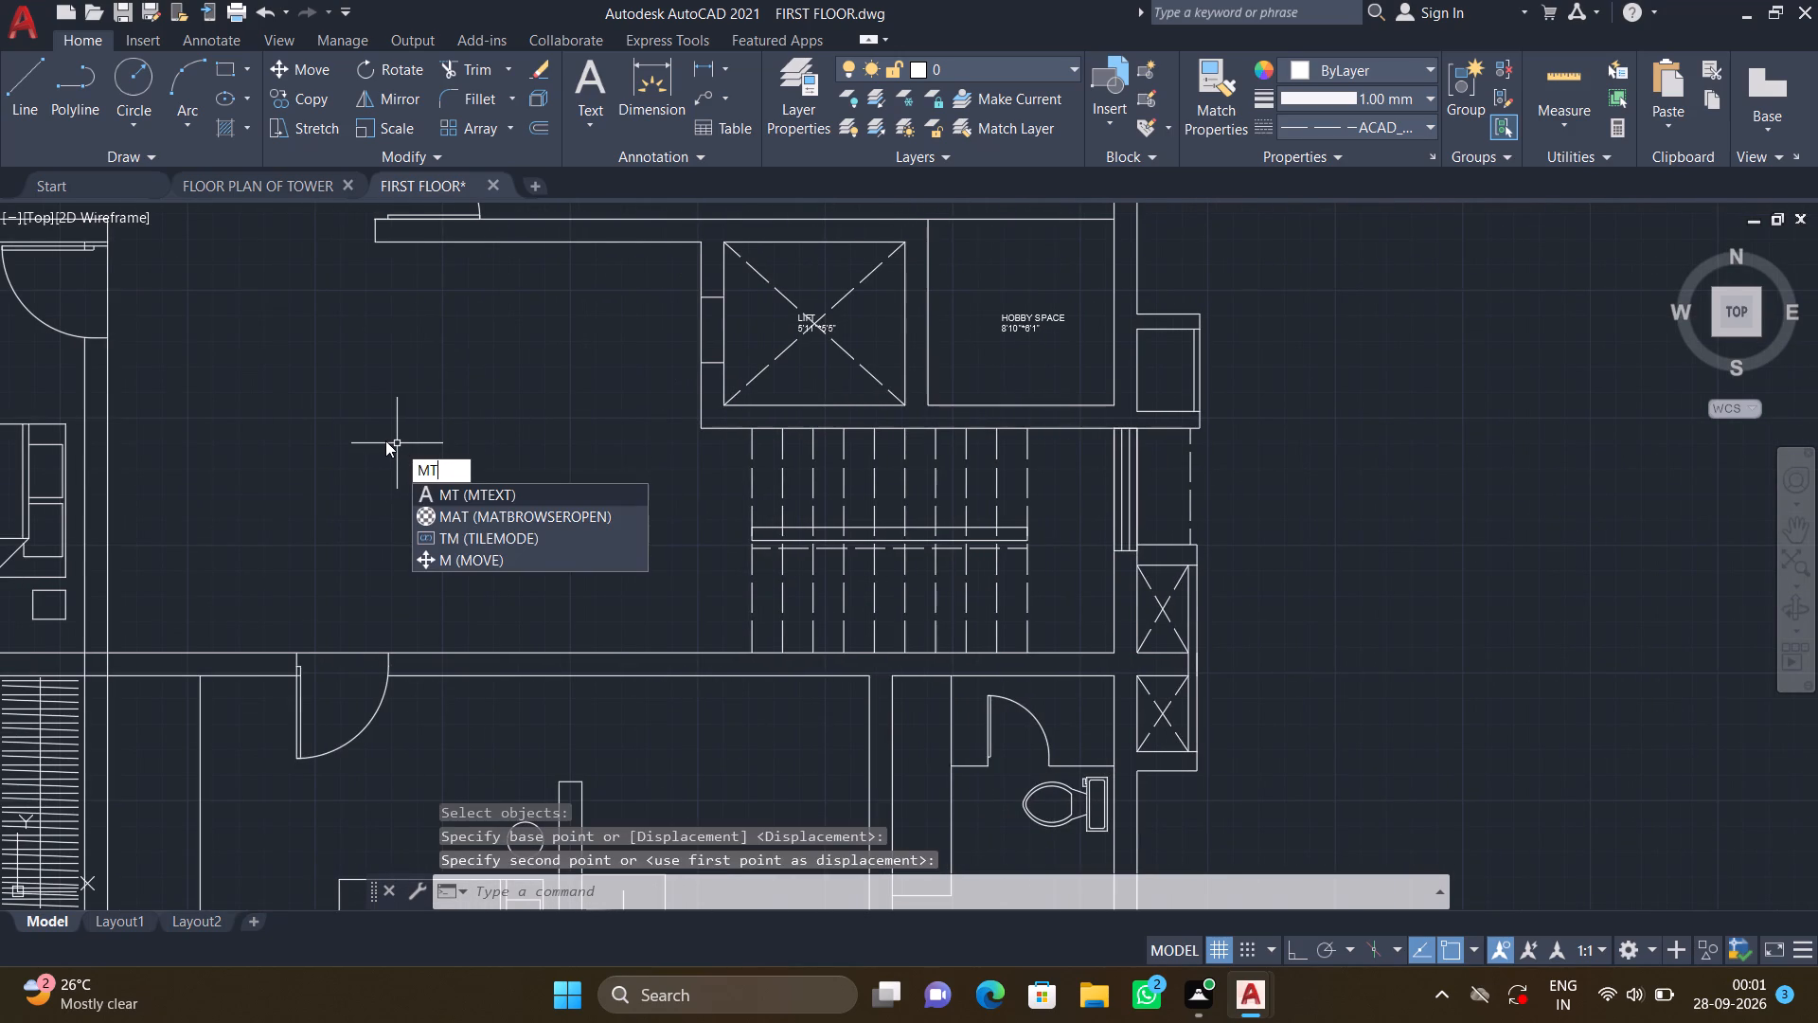
pyautogui.press('Return')
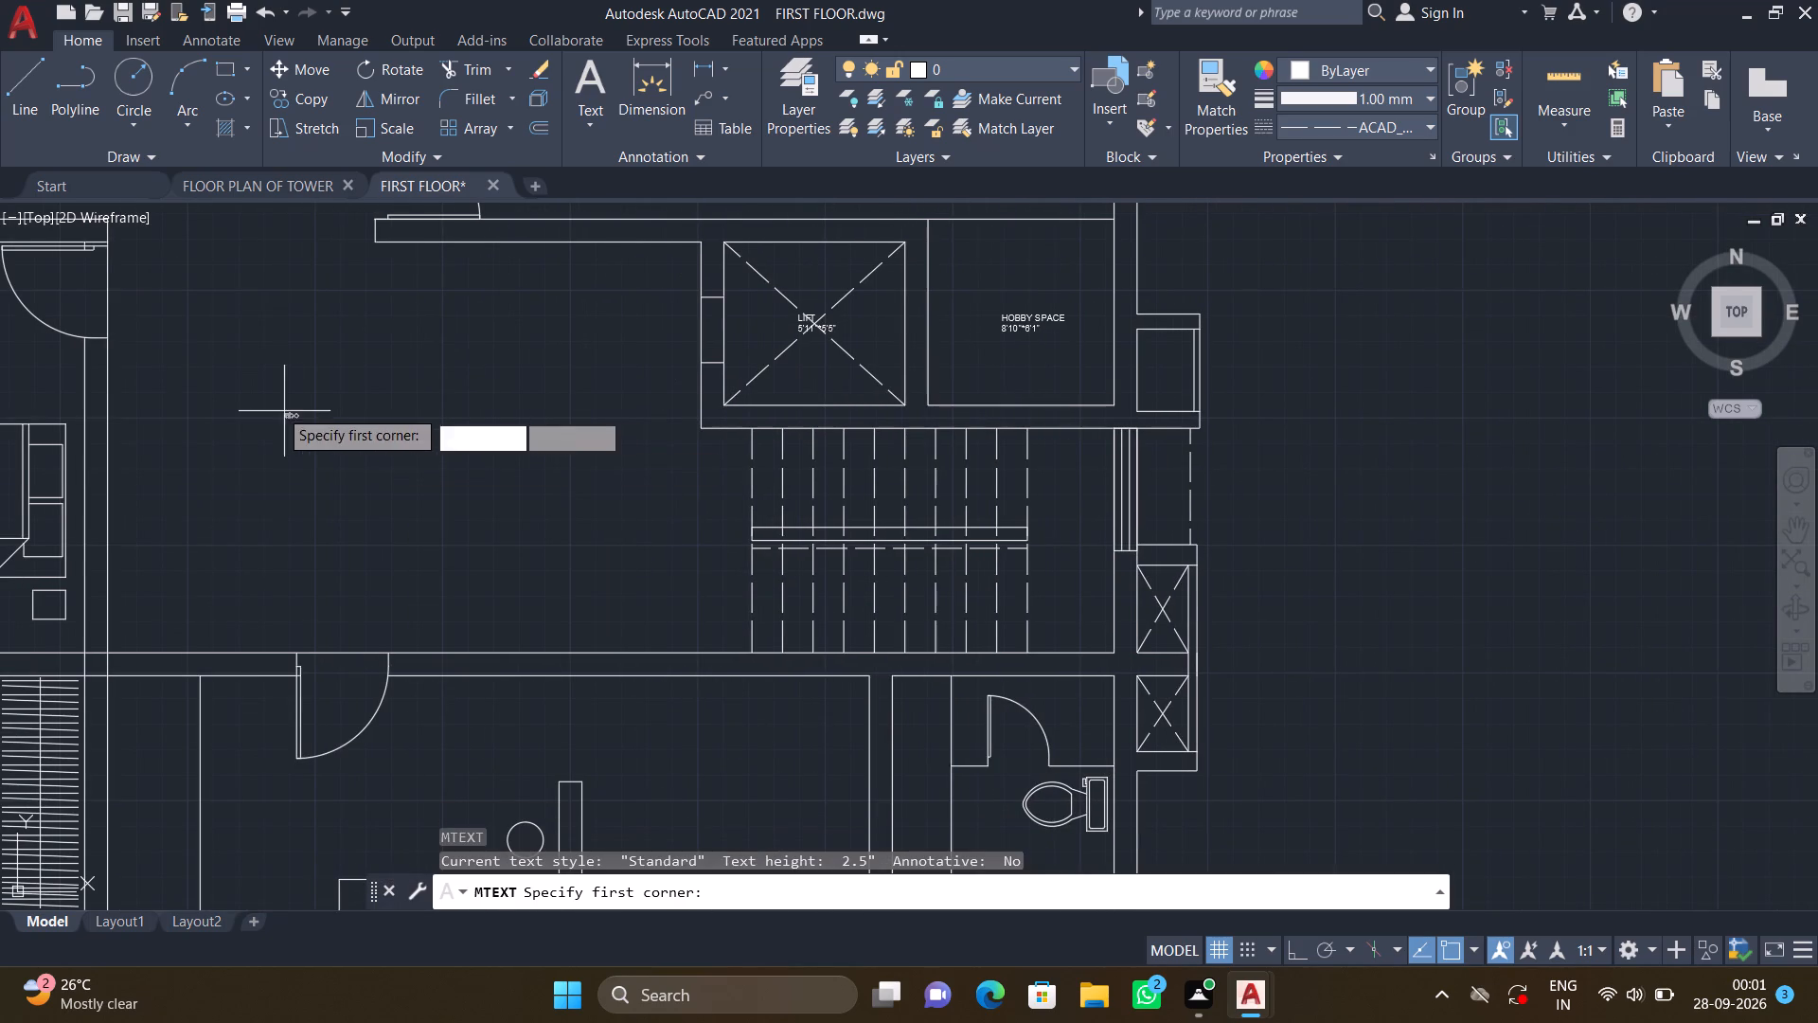
pyautogui.click(260, 363)
pyautogui.click(593, 517)
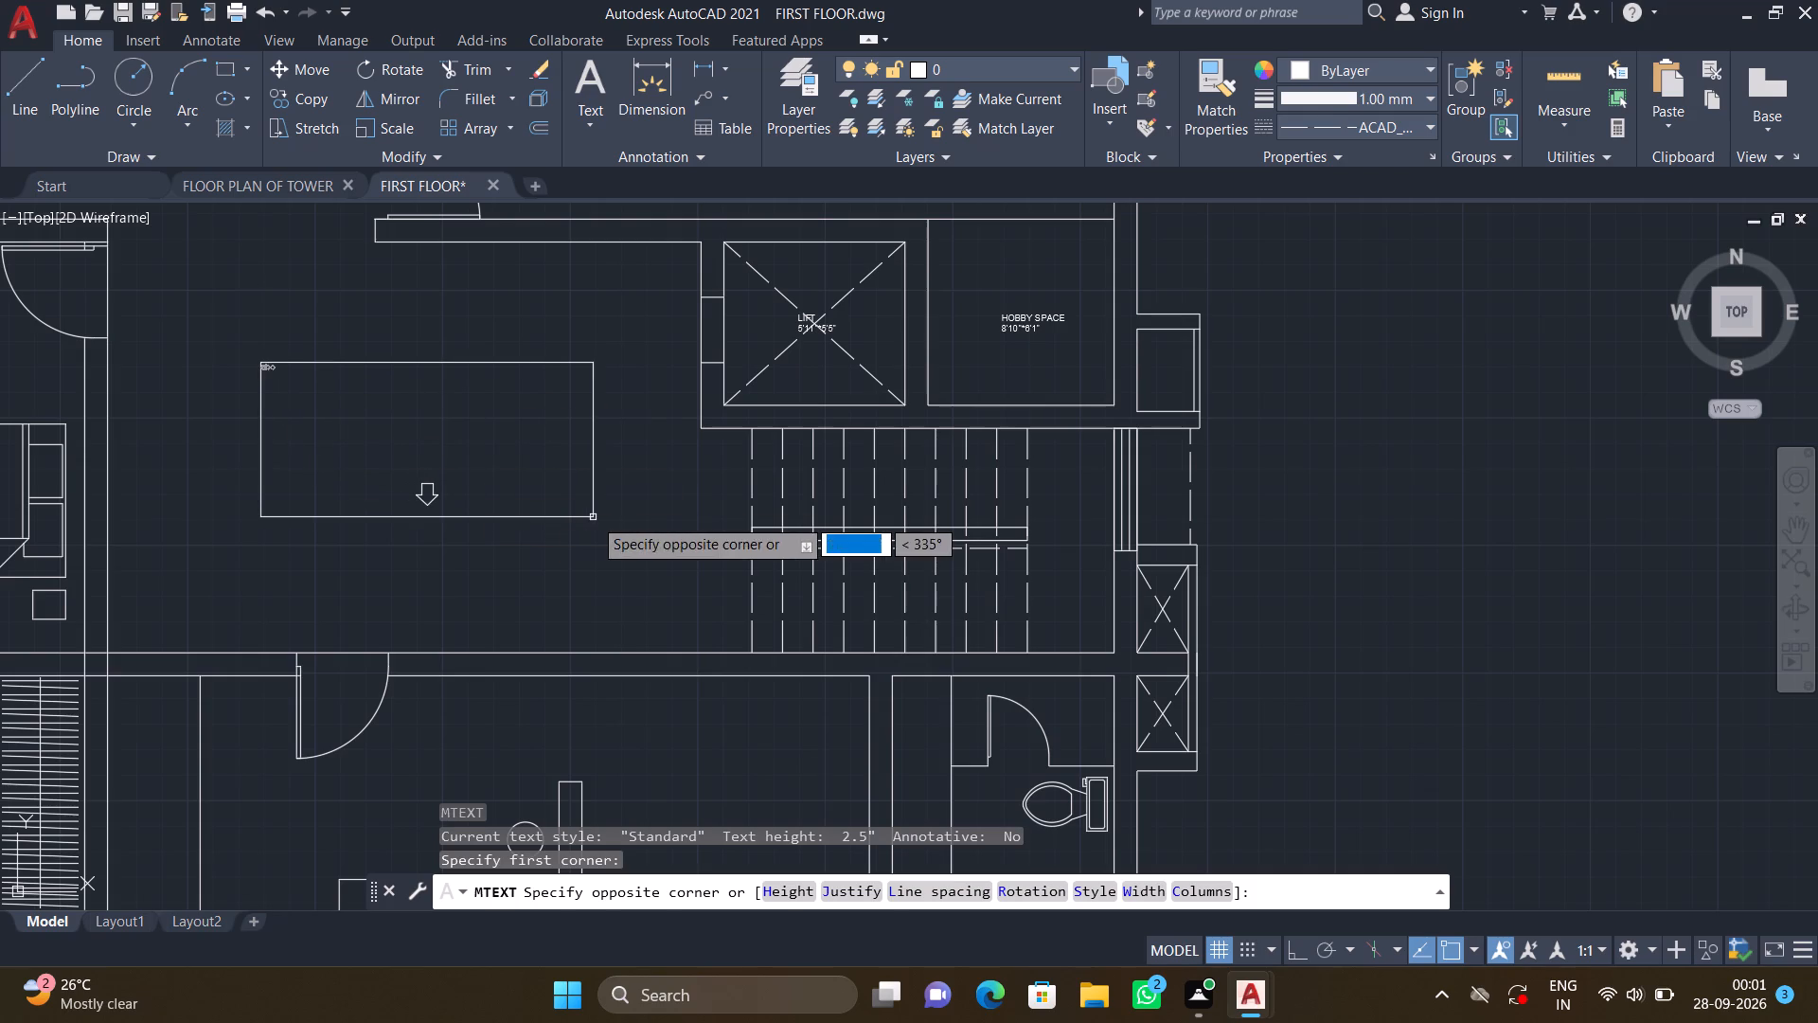
pyautogui.write('LOBBY')
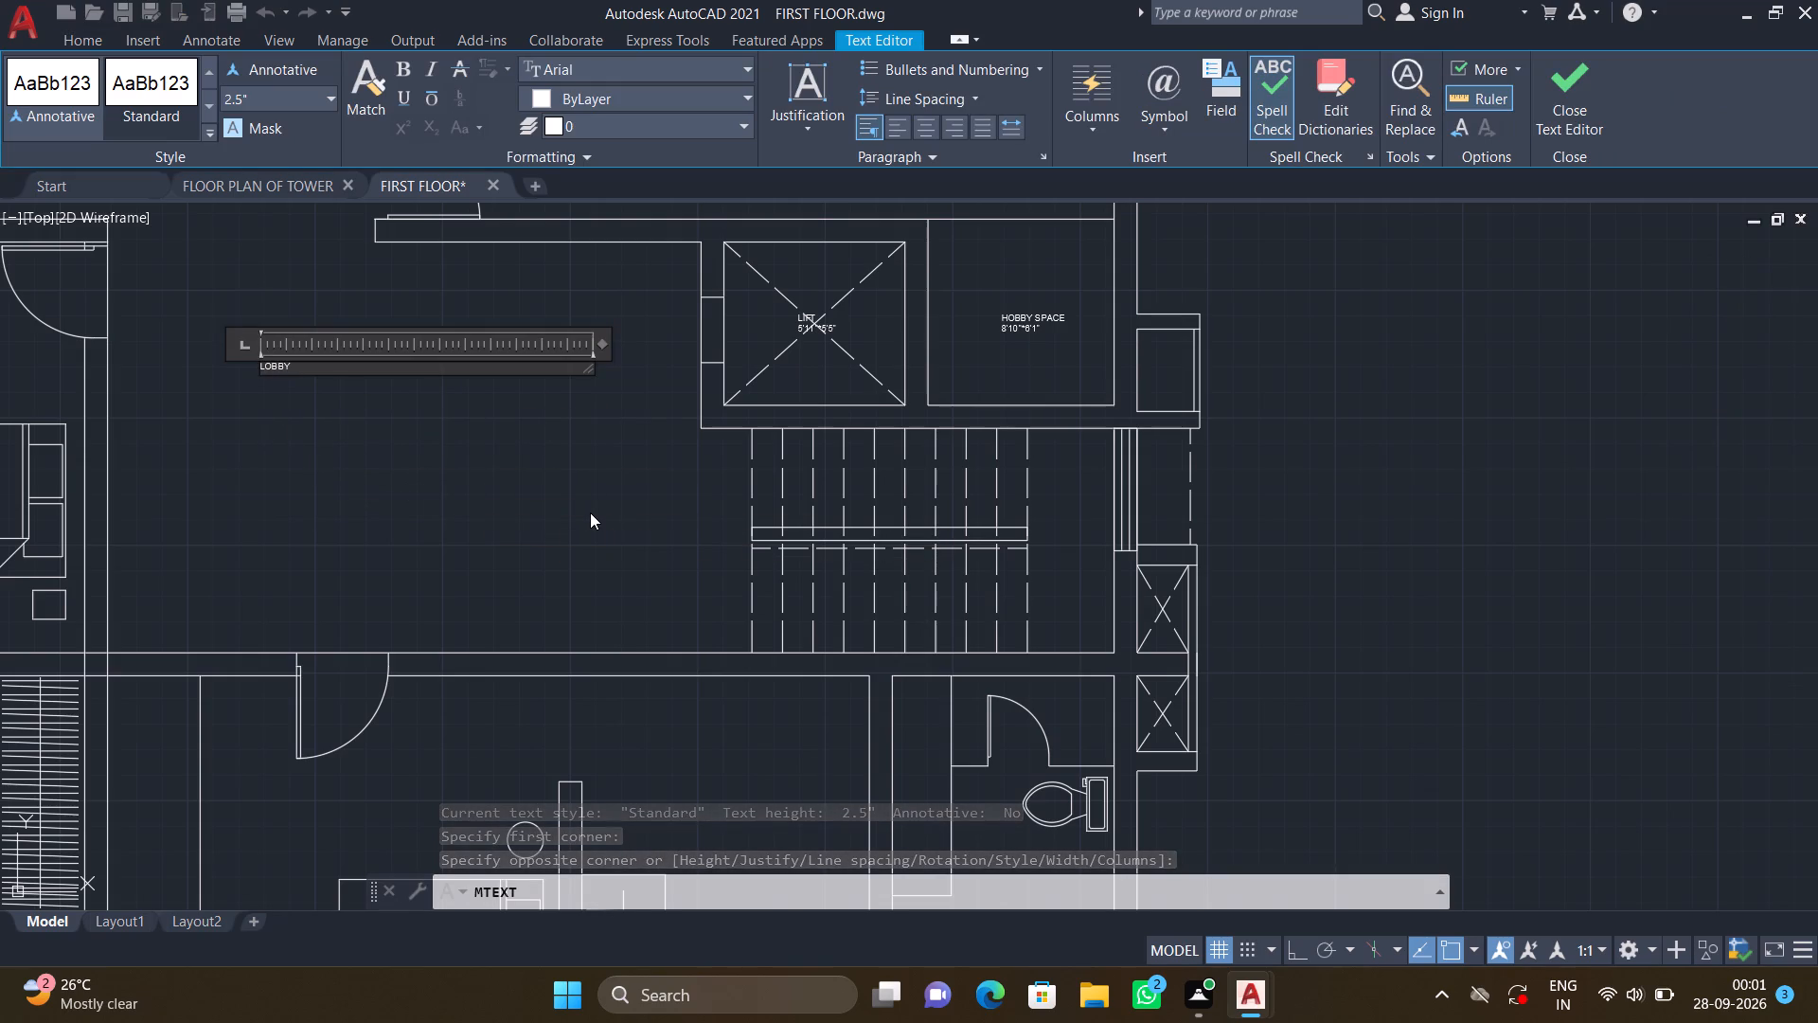
pyautogui.press('Return')
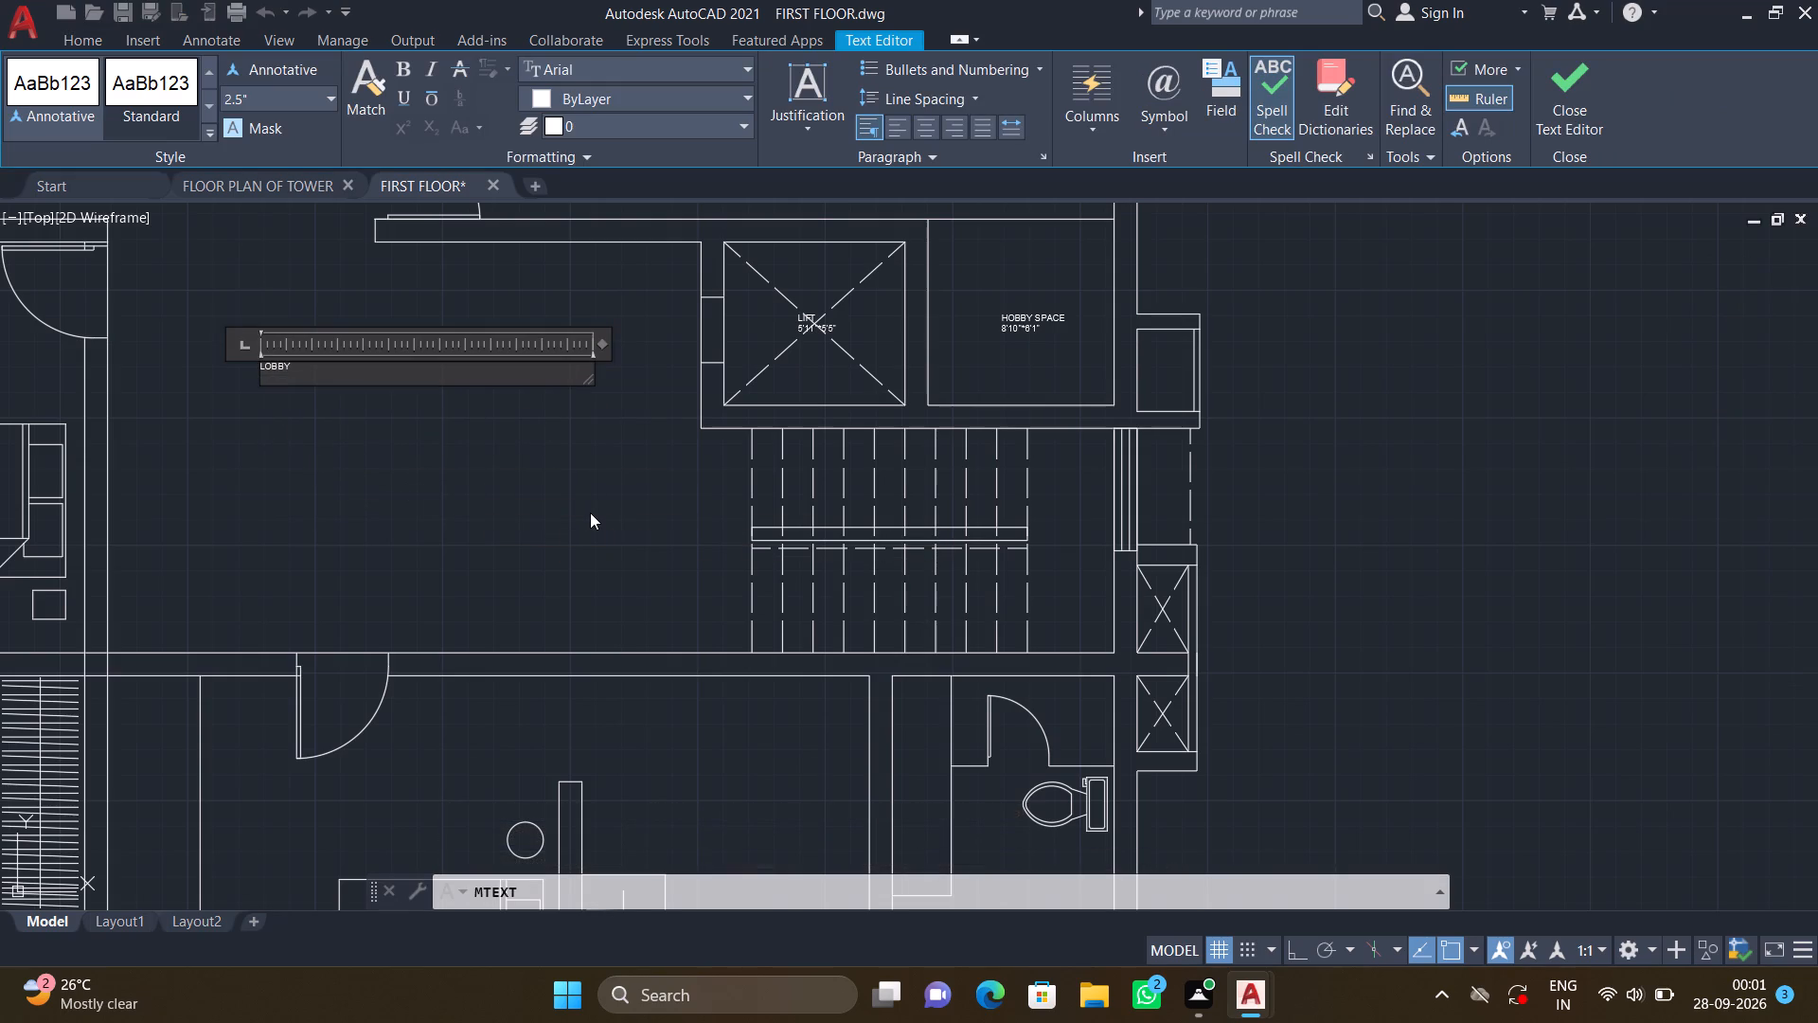
pyautogui.write("11'")
pyautogui.write('10"*')
pyautogui.write('13')
pyautogui.press("'")
pyautogui.write('5"')
pyautogui.press('Return')
pyautogui.press('Escape')
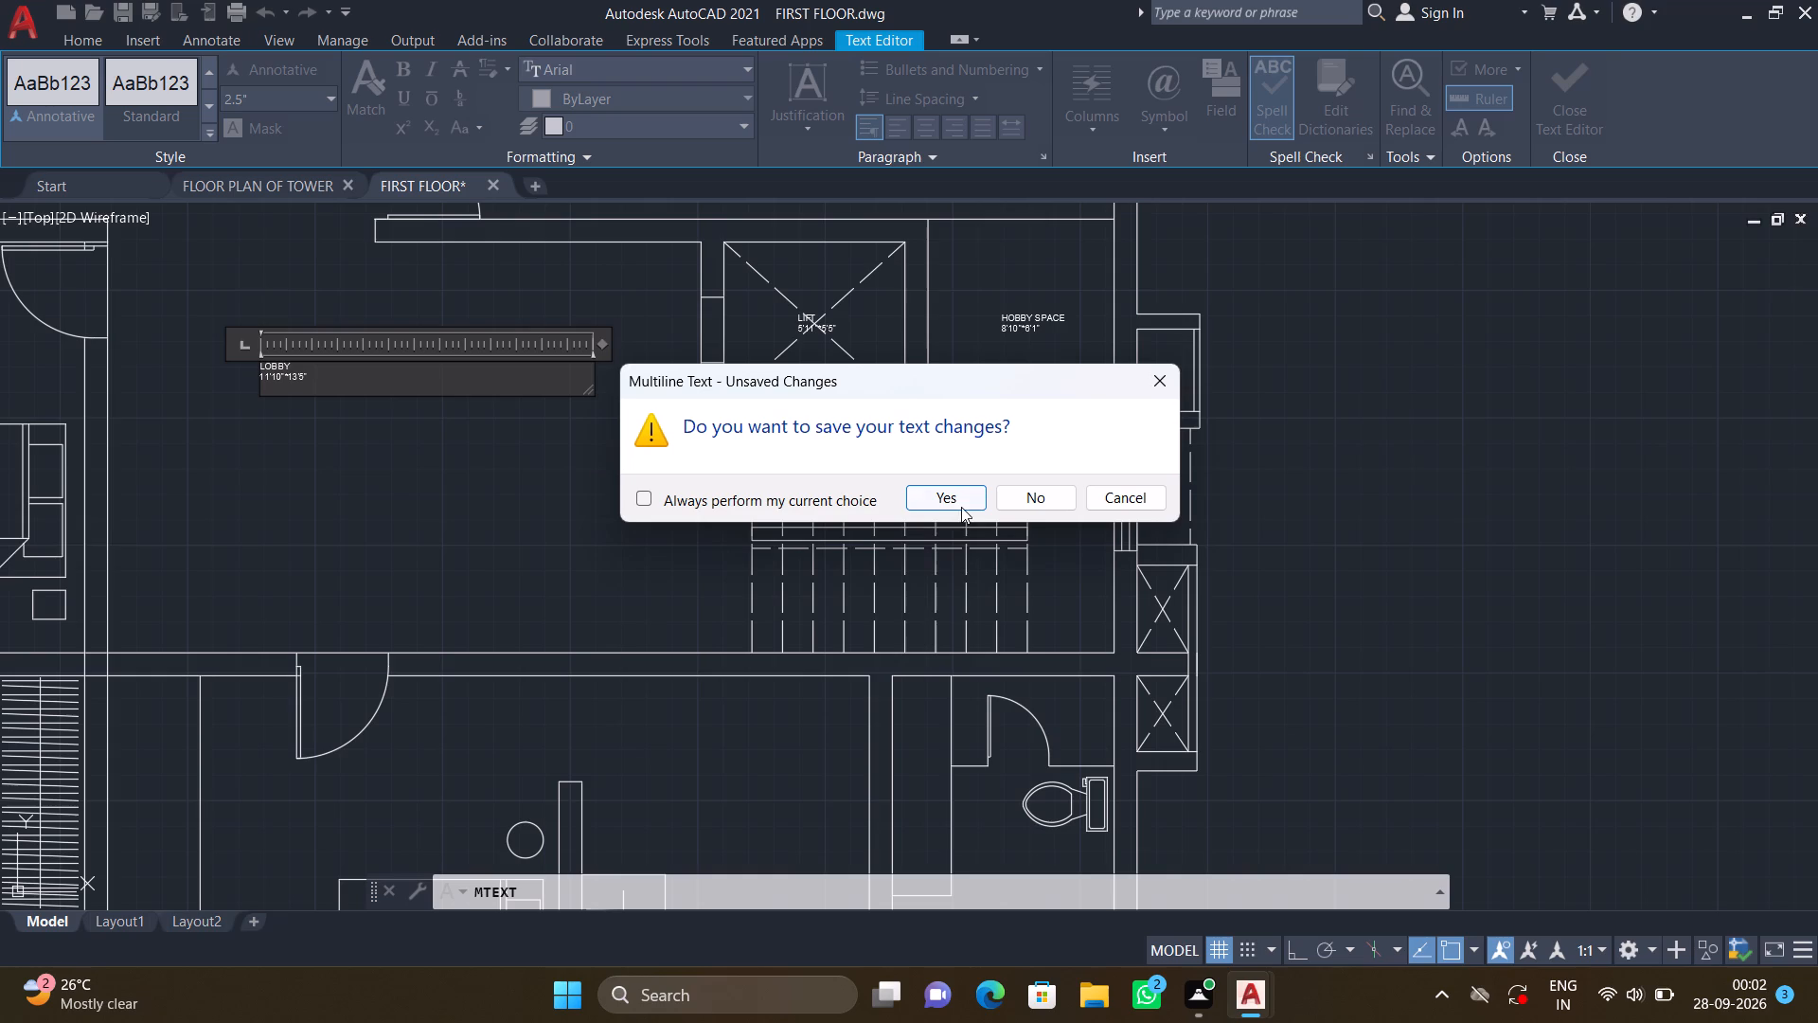
pyautogui.click(946, 496)
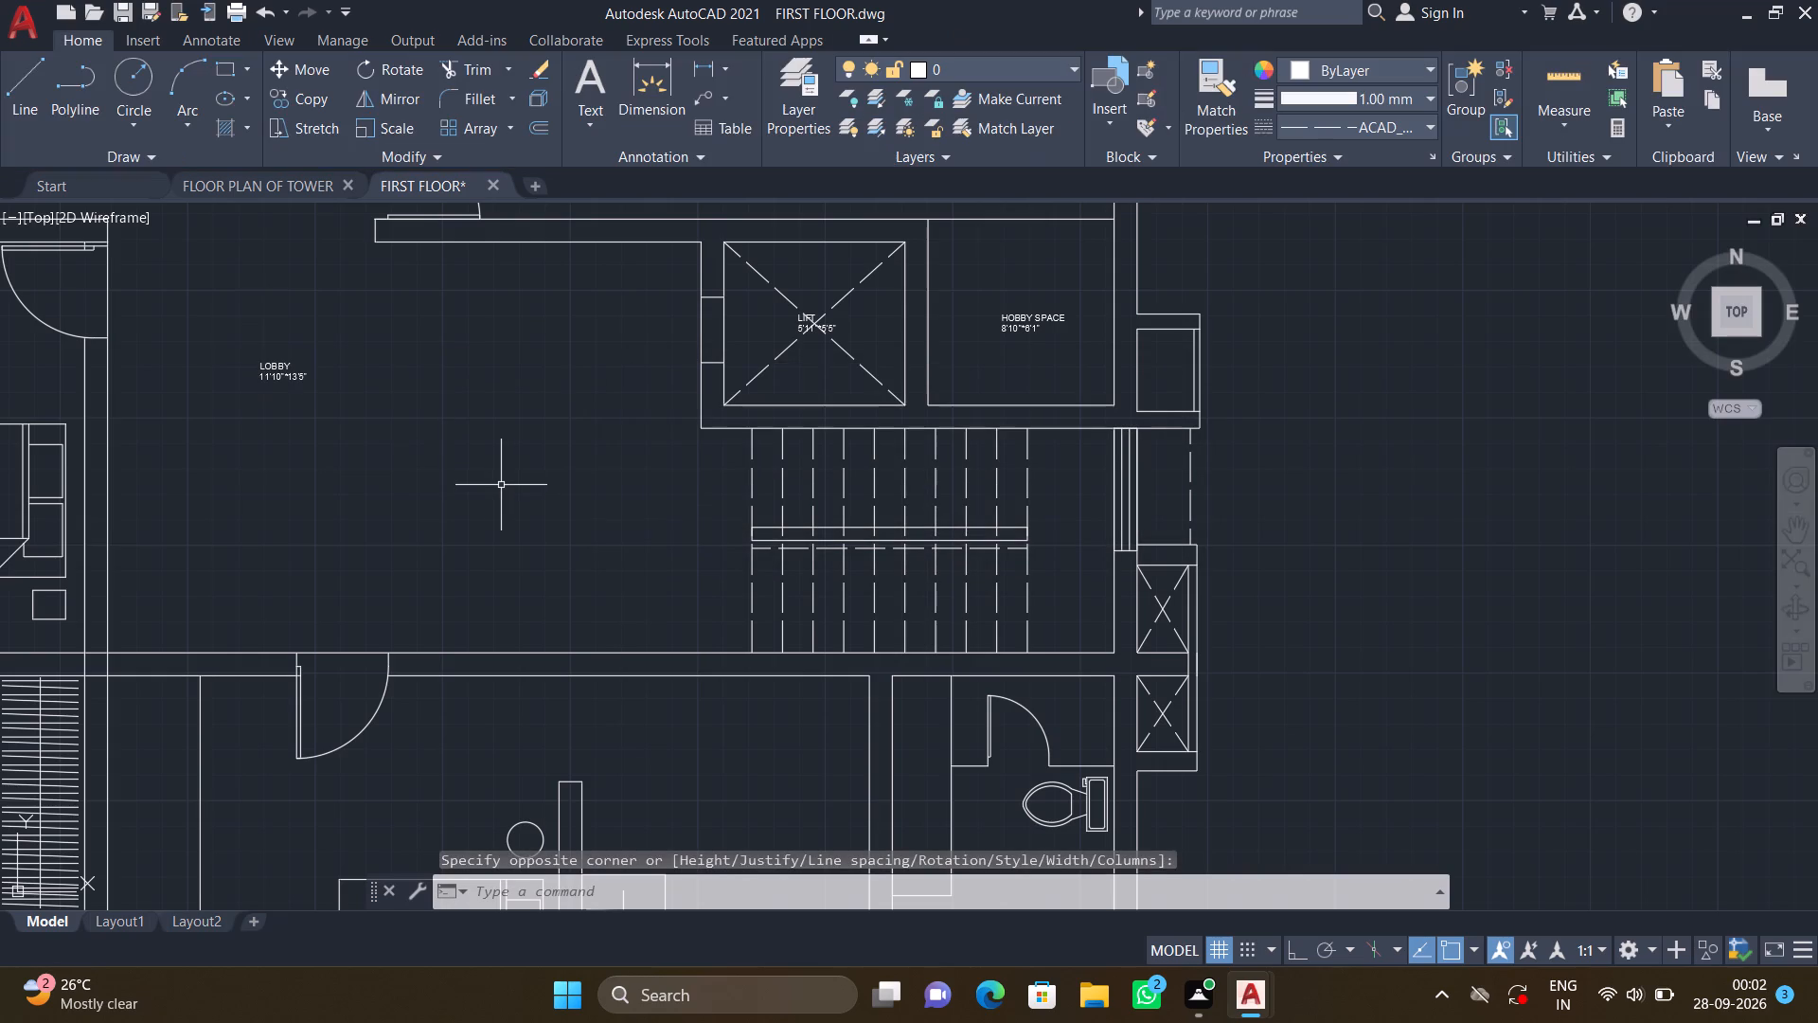
# Move the LOBBY label diagonally down toward the middle of the open area beside the lift and staircase.
pyautogui.press('m')
pyautogui.press('Return')
pyautogui.click(405, 443)
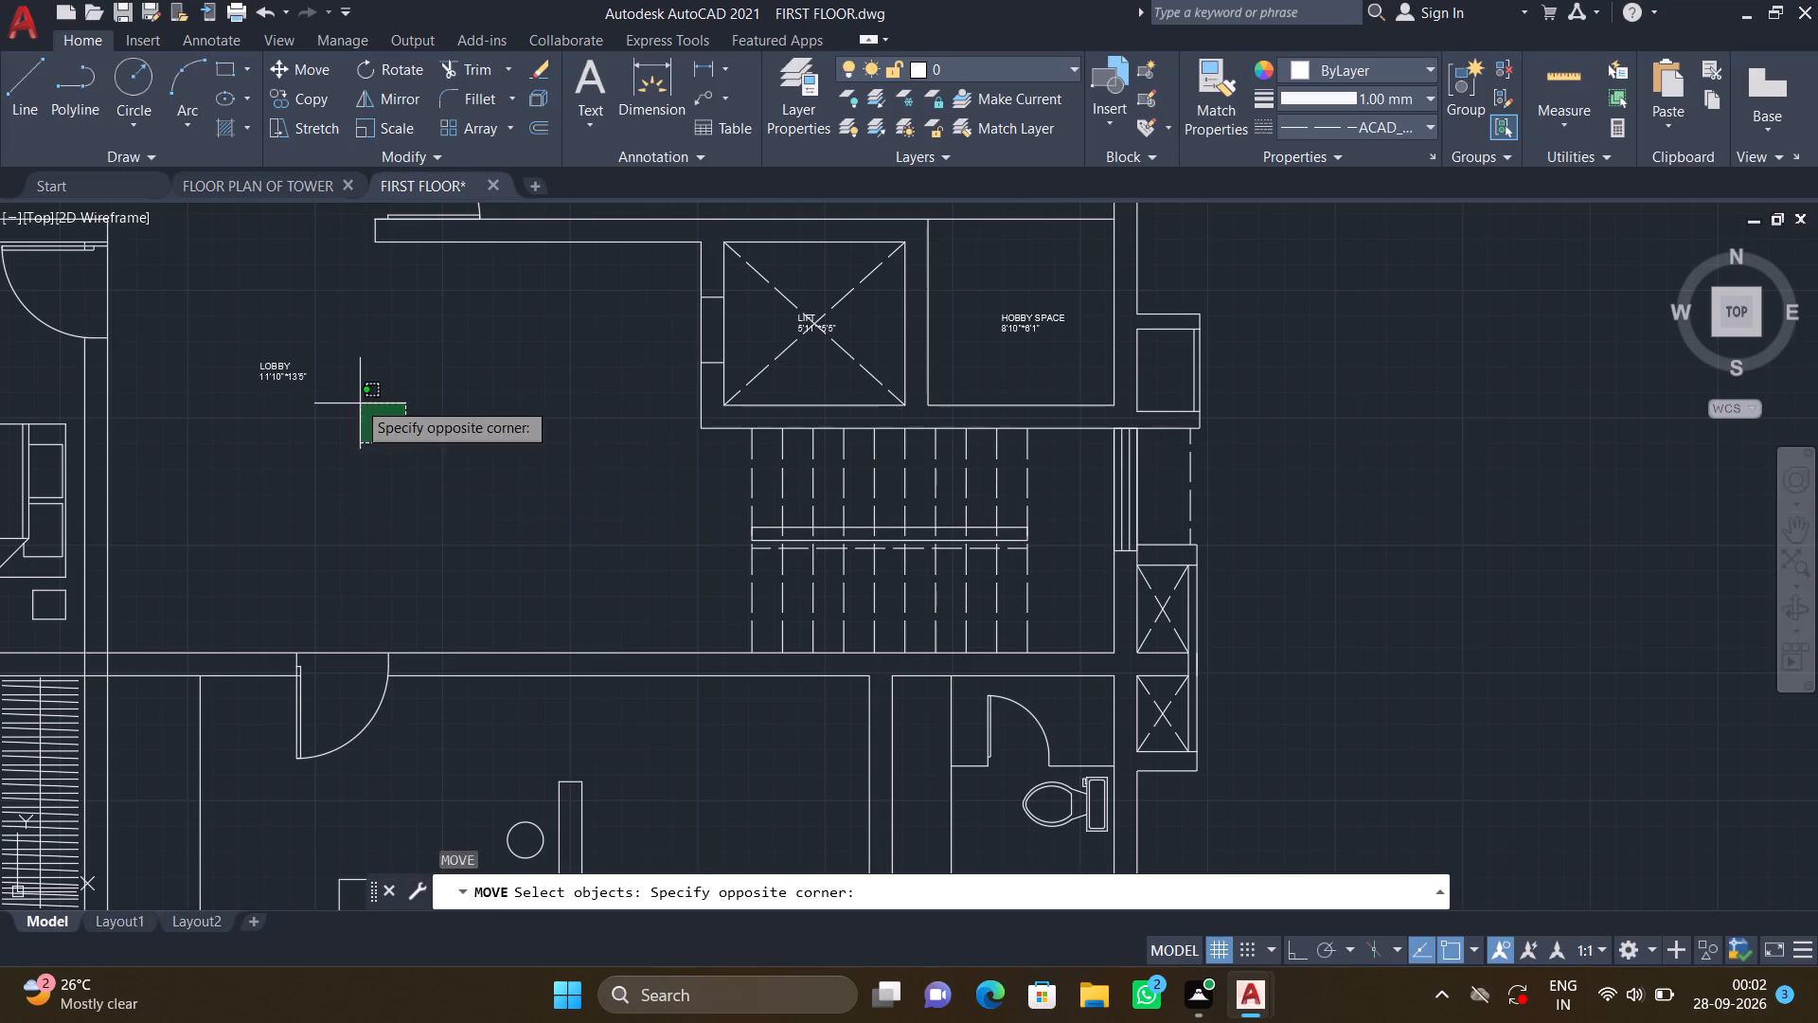
pyautogui.click(239, 318)
pyautogui.press('Return')
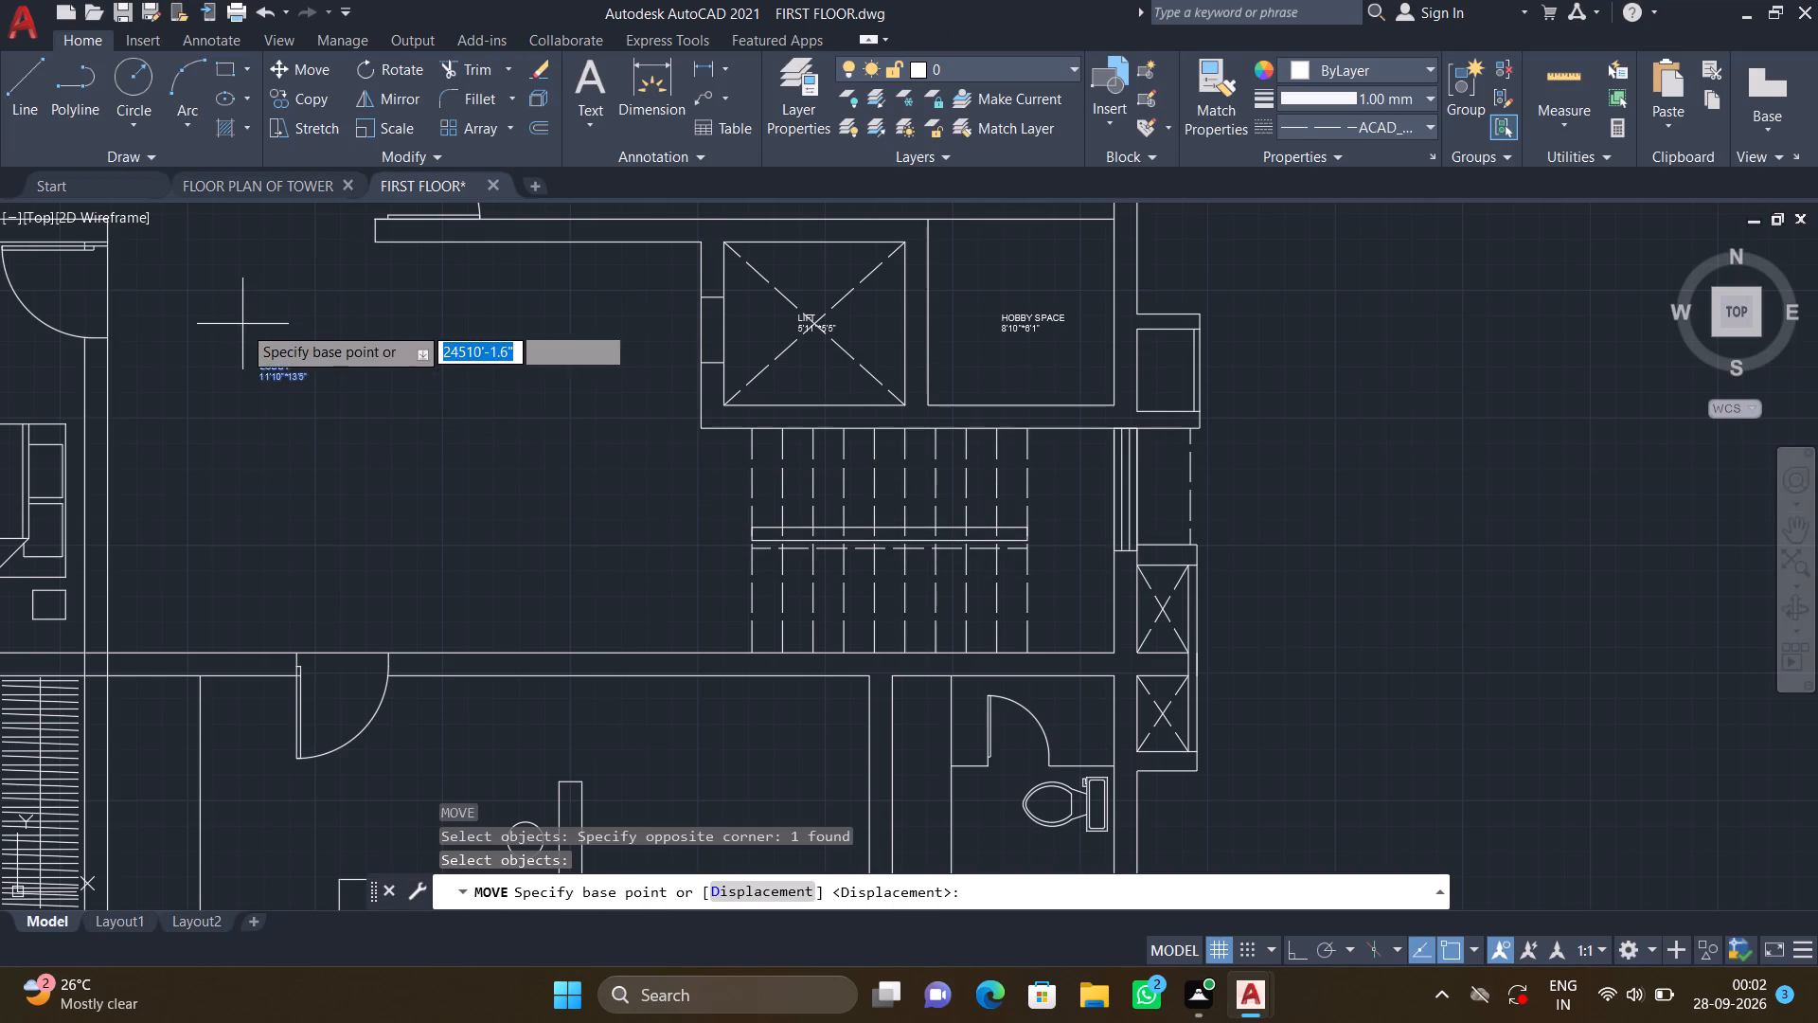
pyautogui.click(258, 356)
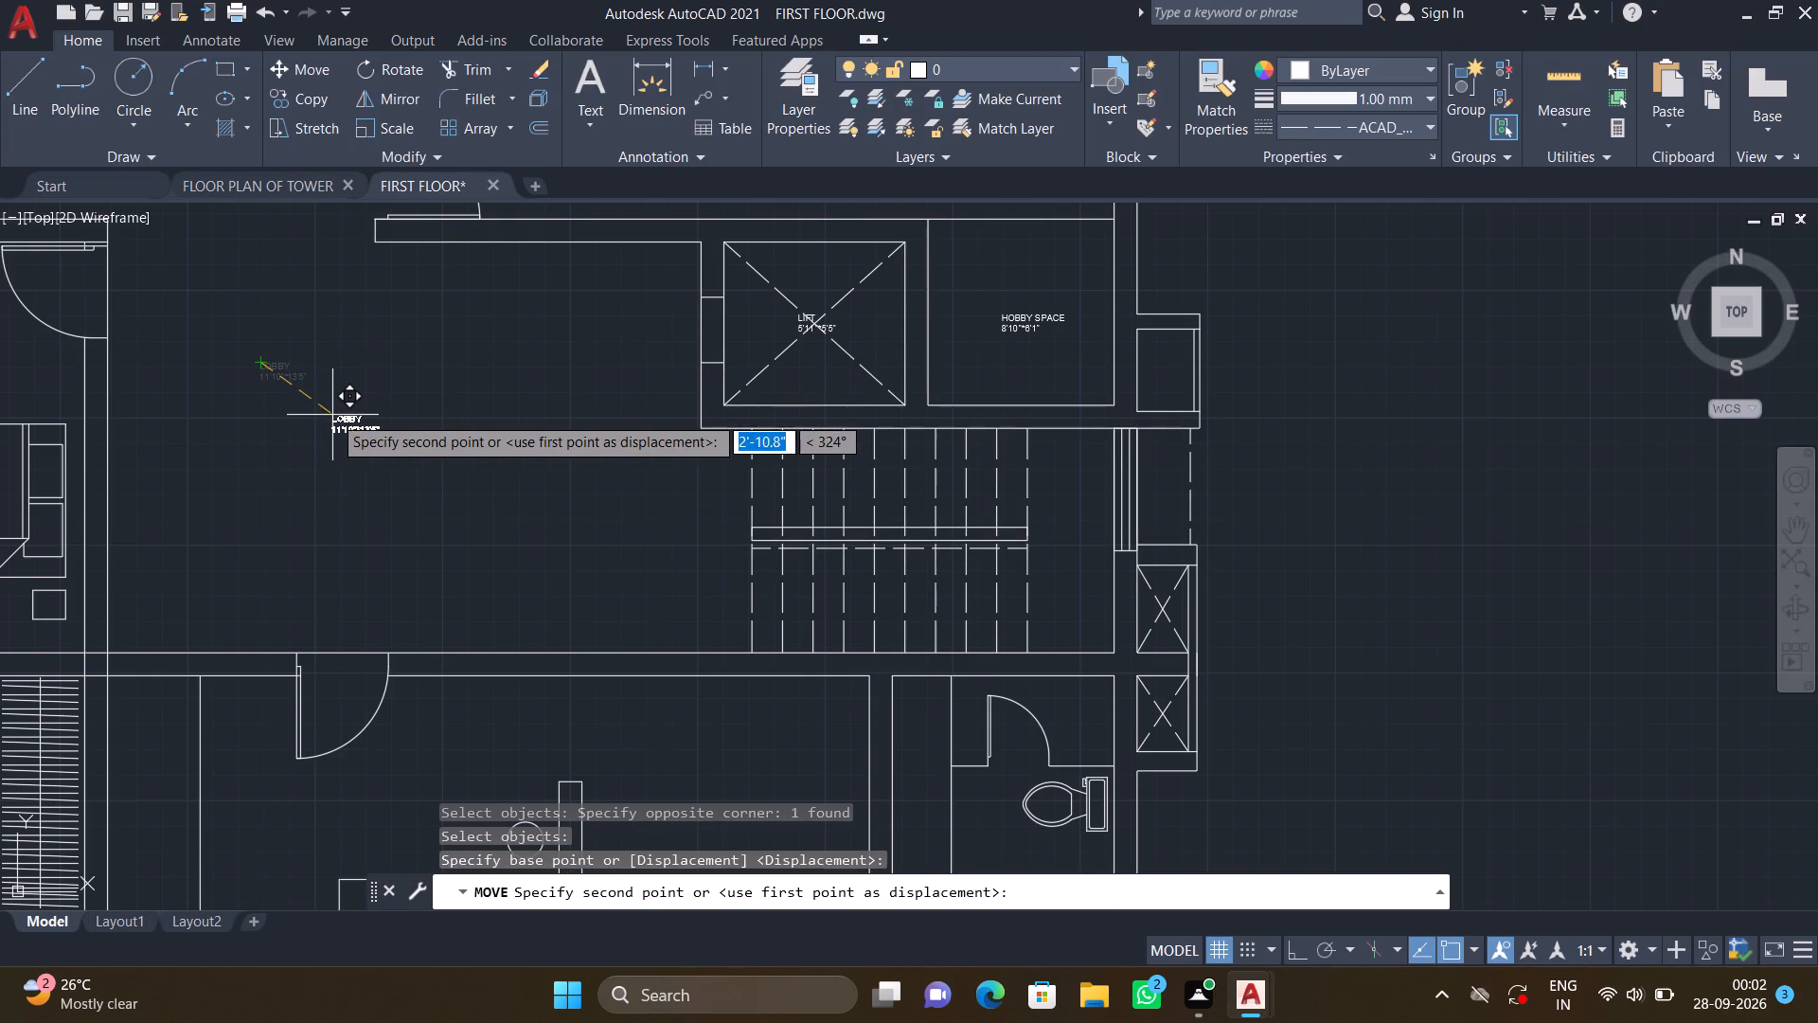
pyautogui.click(347, 421)
# Add the two-line multiline text label "FAMILY LOUNGE" and "17'9"*12'6"" below the round table in the sofa area, keeping the text changes.
pyautogui.scroll(-3, 301, 339)
pyautogui.moveTo(289, 345); pyautogui.dragTo(350, 360, button='middle')
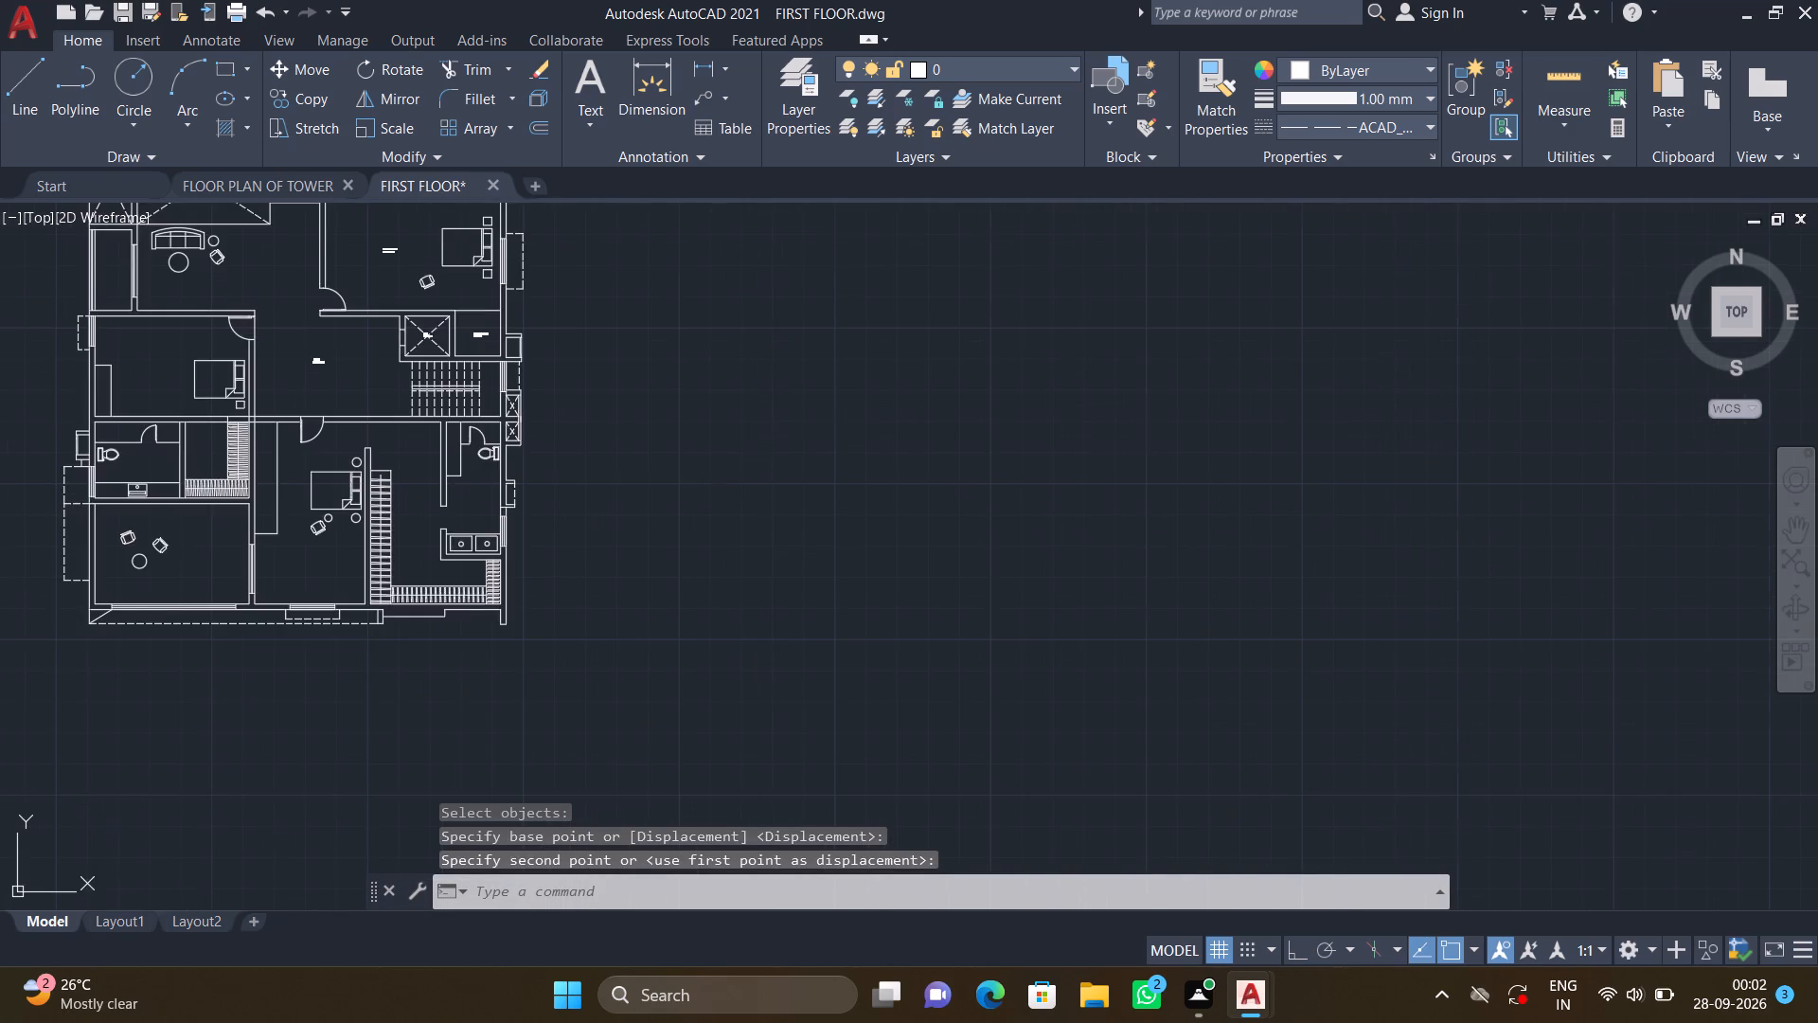
pyautogui.moveTo(350, 360); pyautogui.dragTo(542, 394, button='middle')
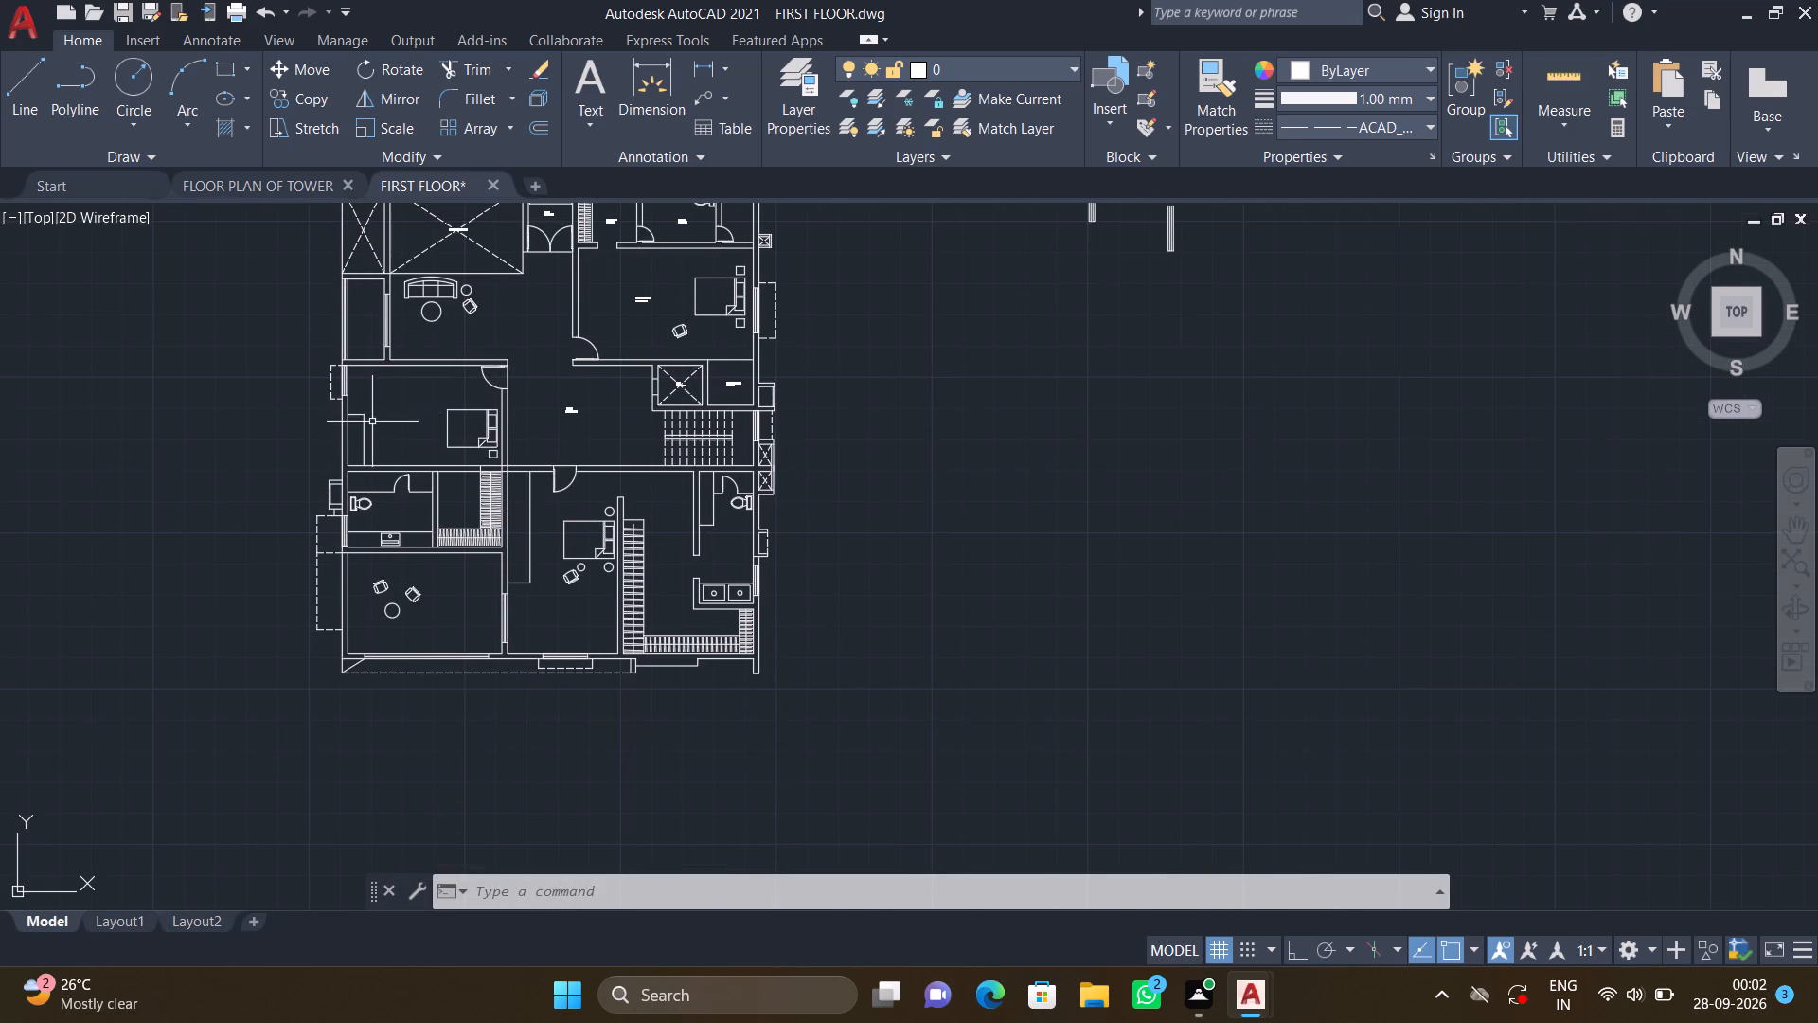
pyautogui.moveTo(373, 424); pyautogui.dragTo(475, 507, button='middle')
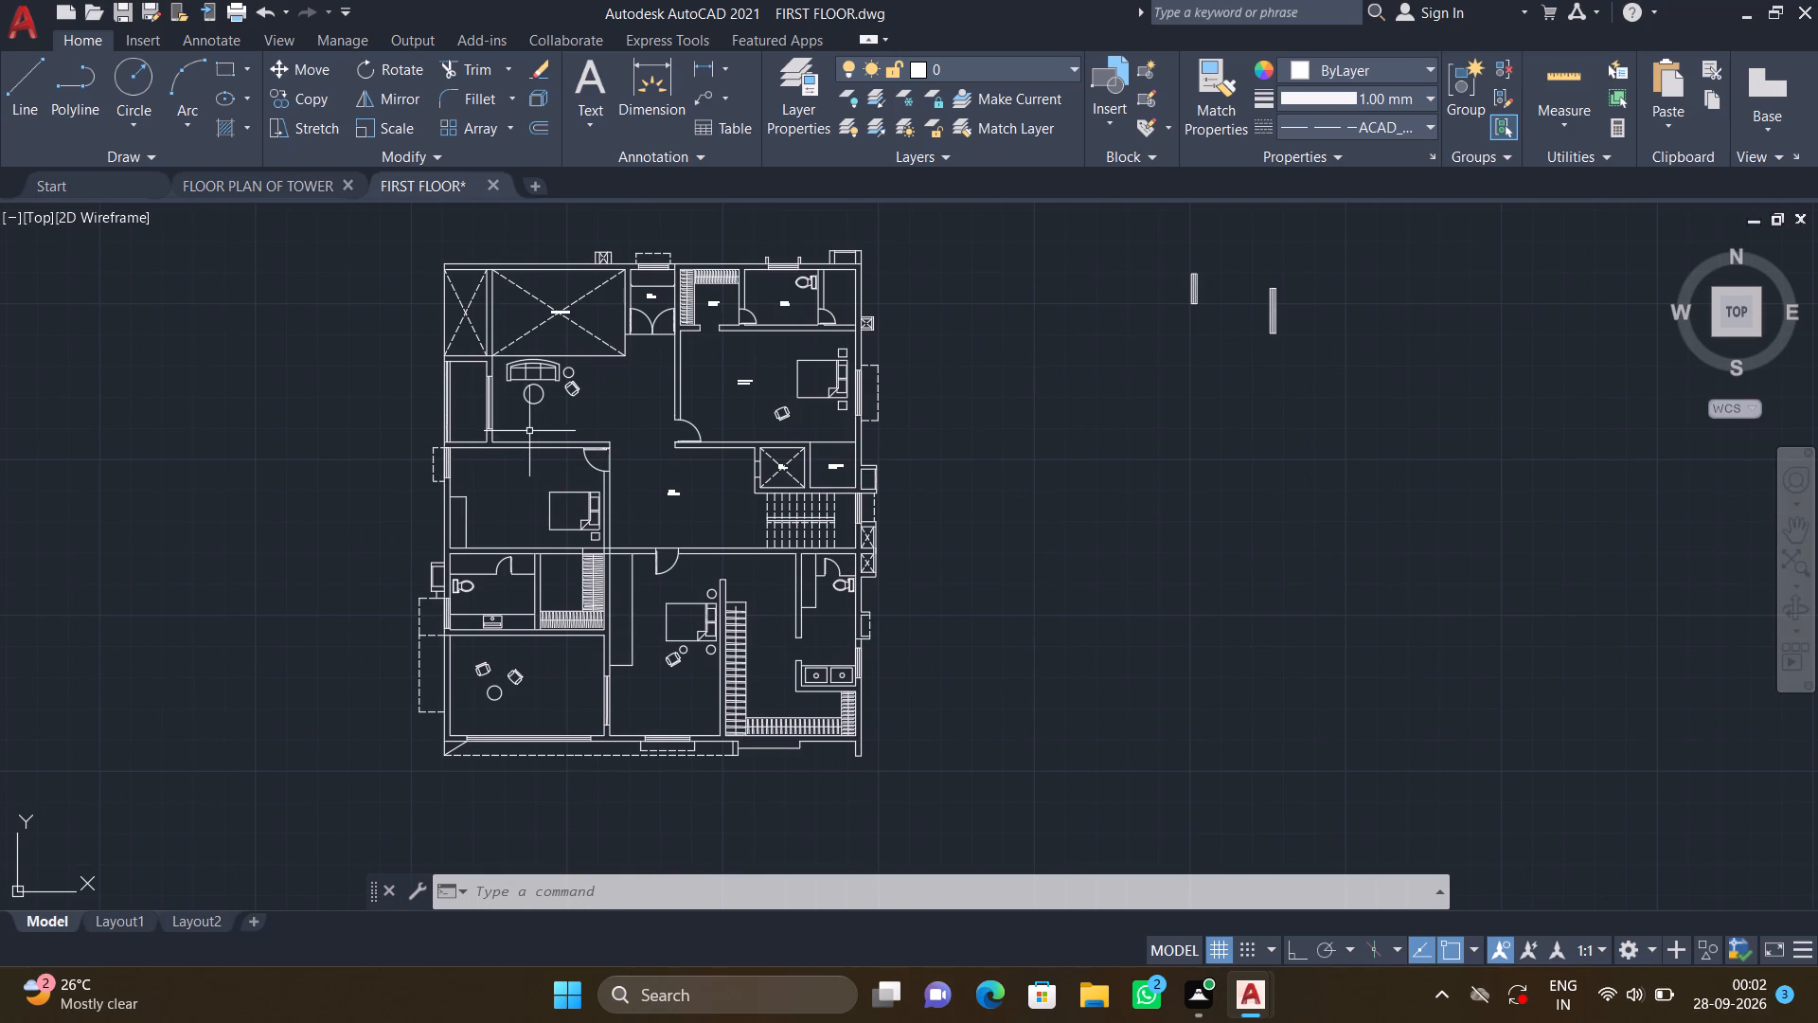
pyautogui.scroll(2, 529, 432)
pyautogui.write('MT')
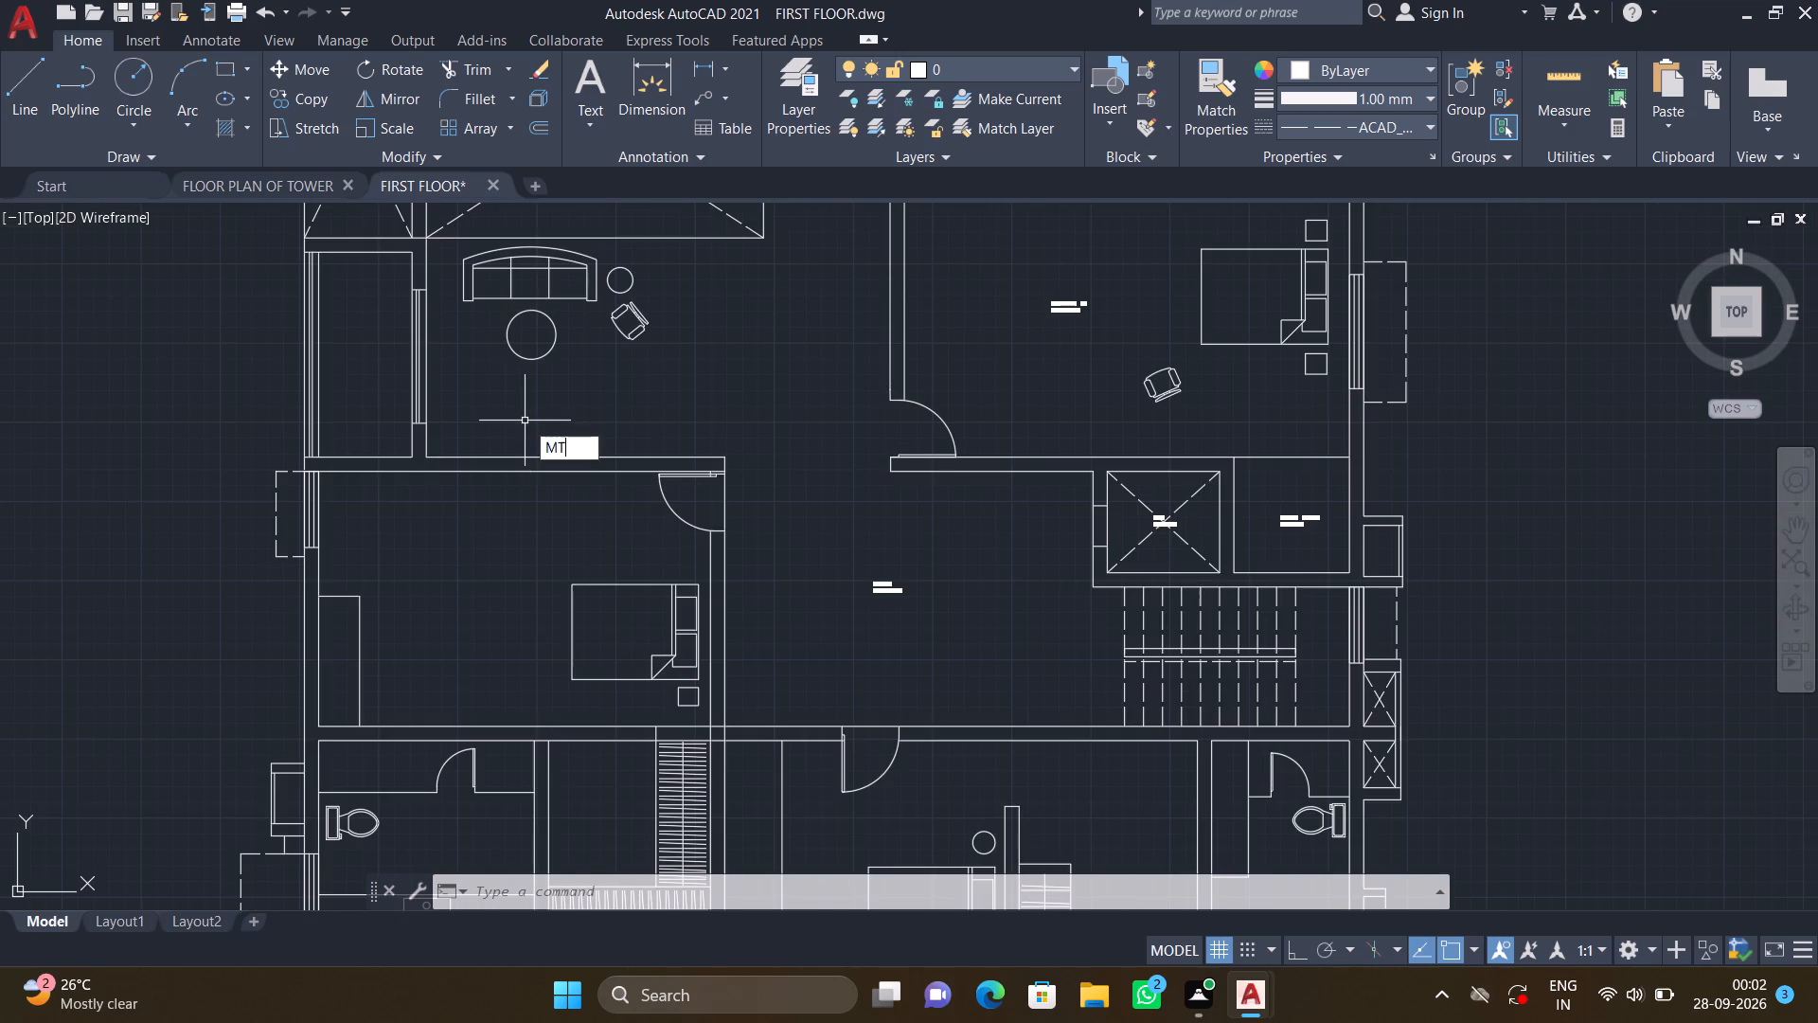
pyautogui.press('Return')
pyautogui.scroll(2, 511, 401)
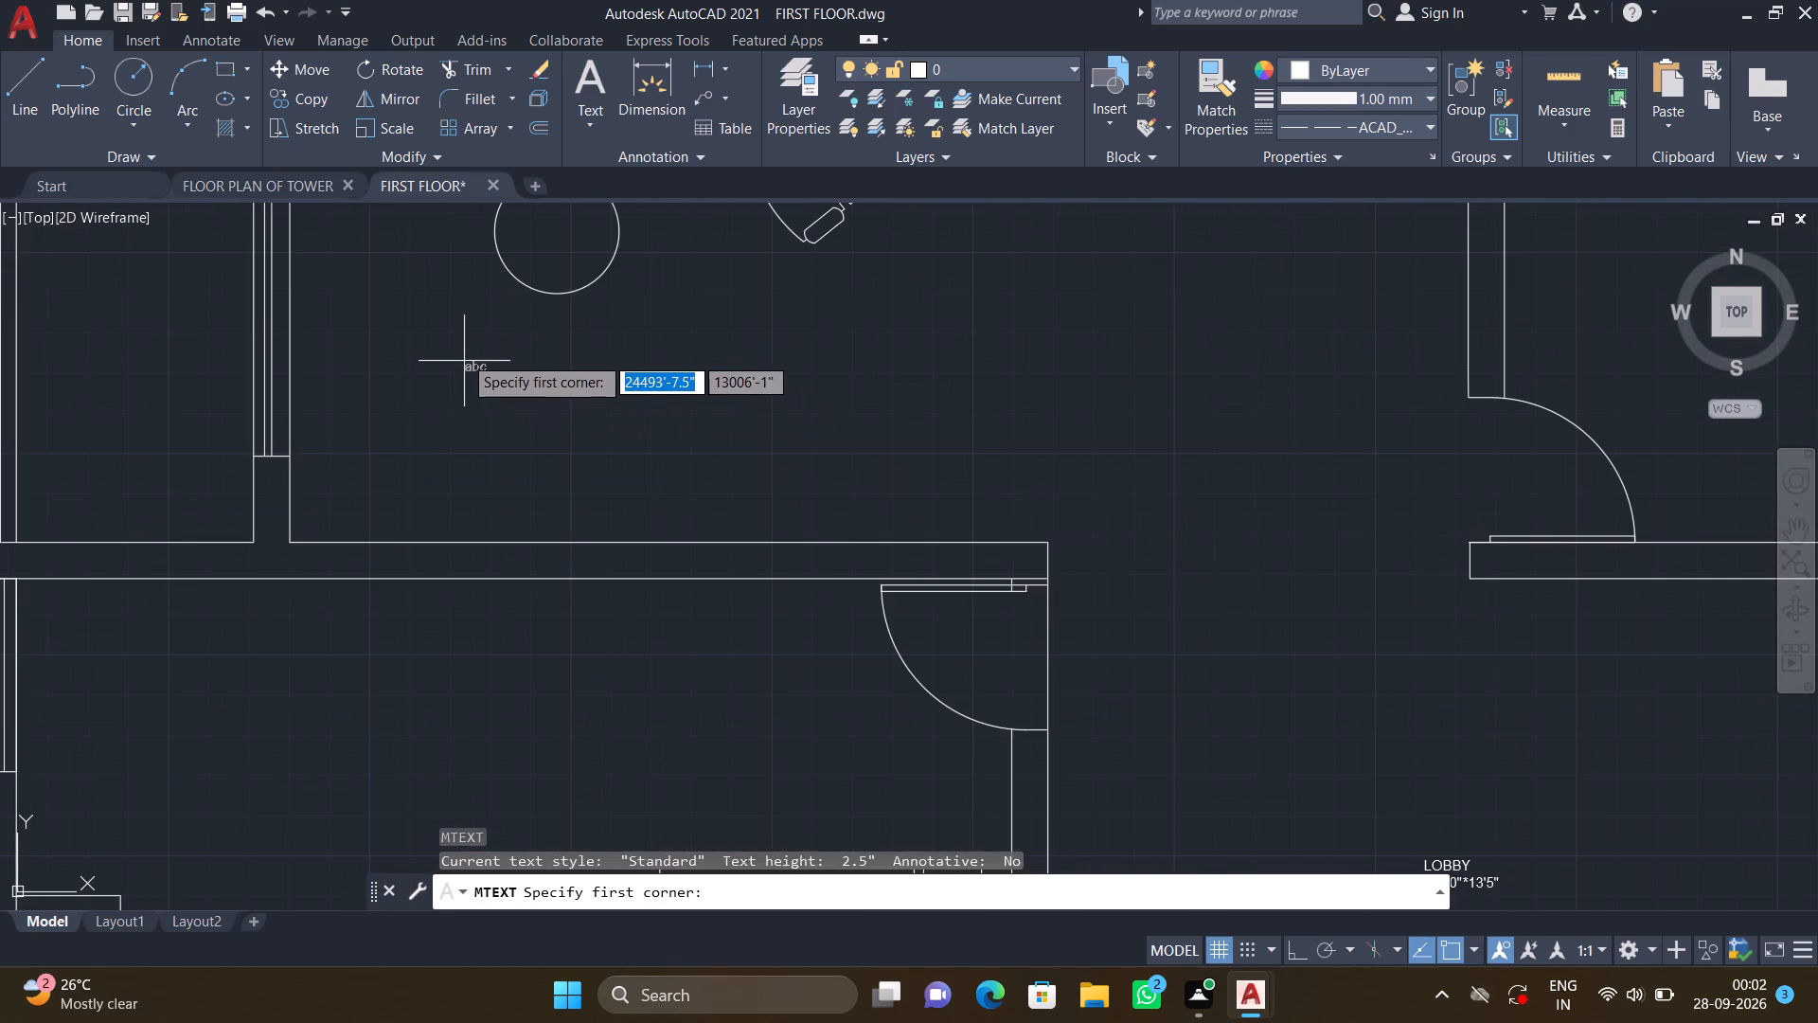
pyautogui.click(463, 355)
pyautogui.click(848, 487)
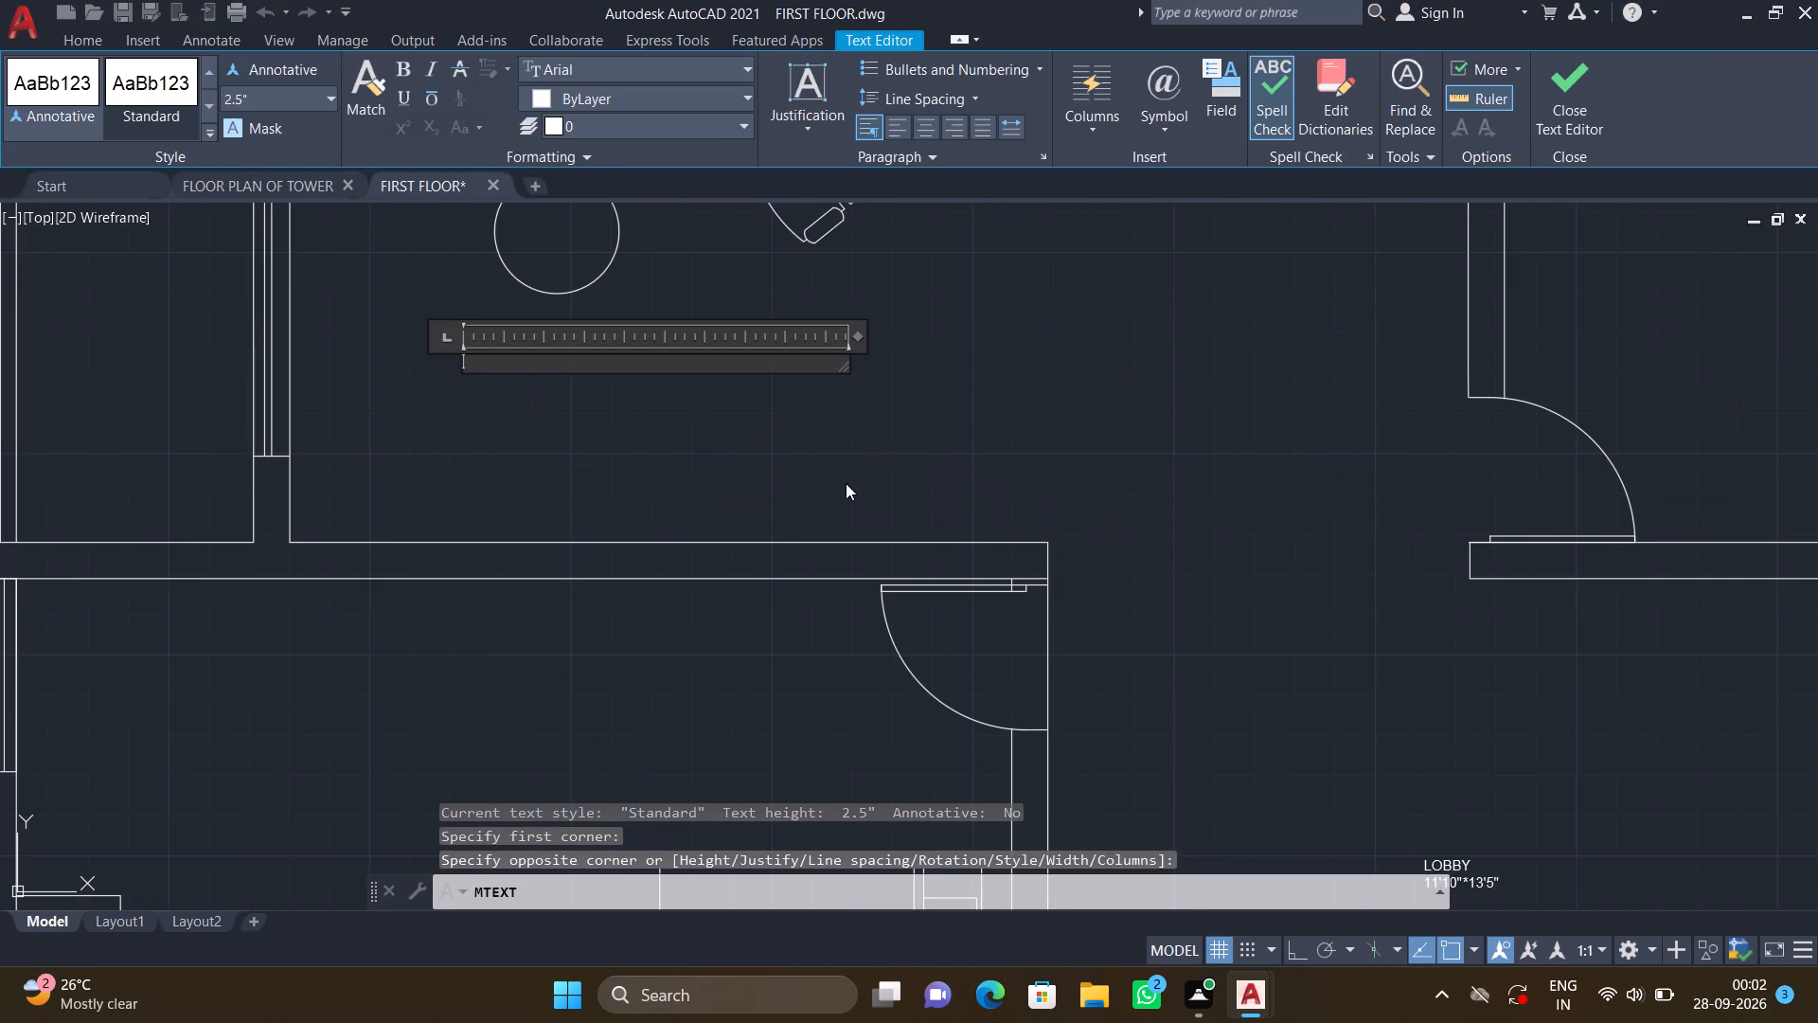
pyautogui.write('FAMILY')
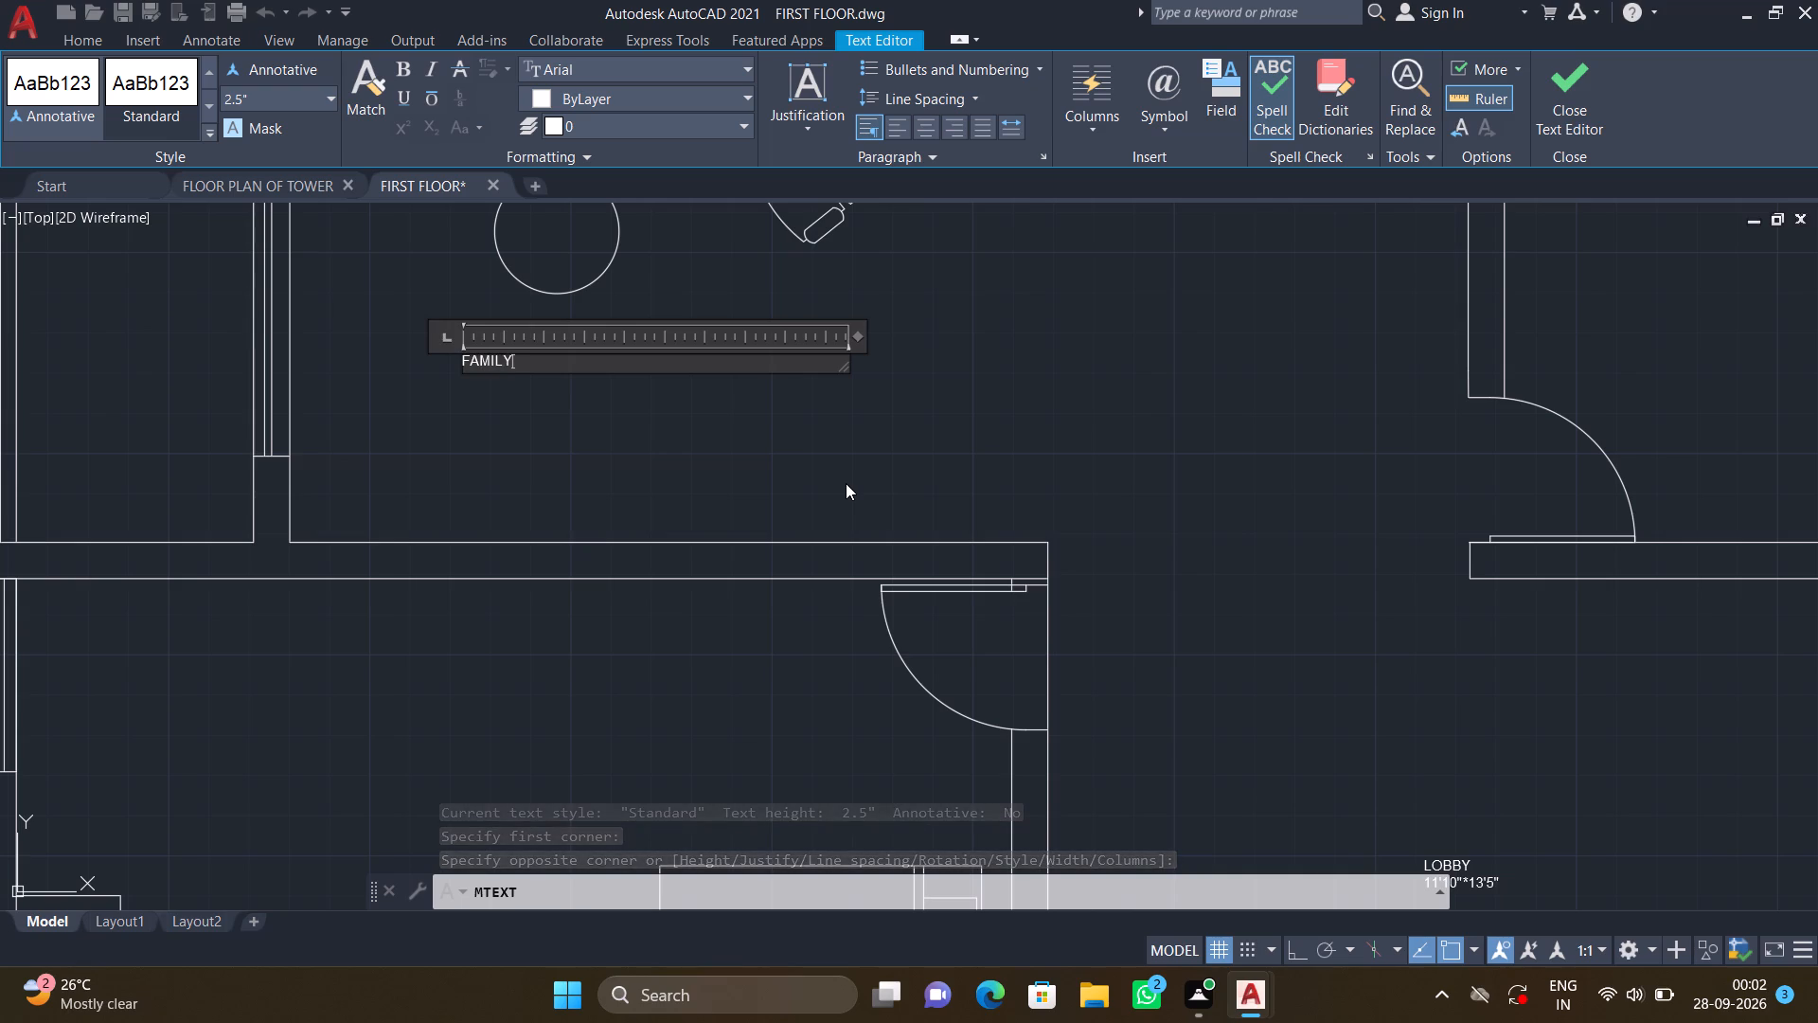
pyautogui.press('Return')
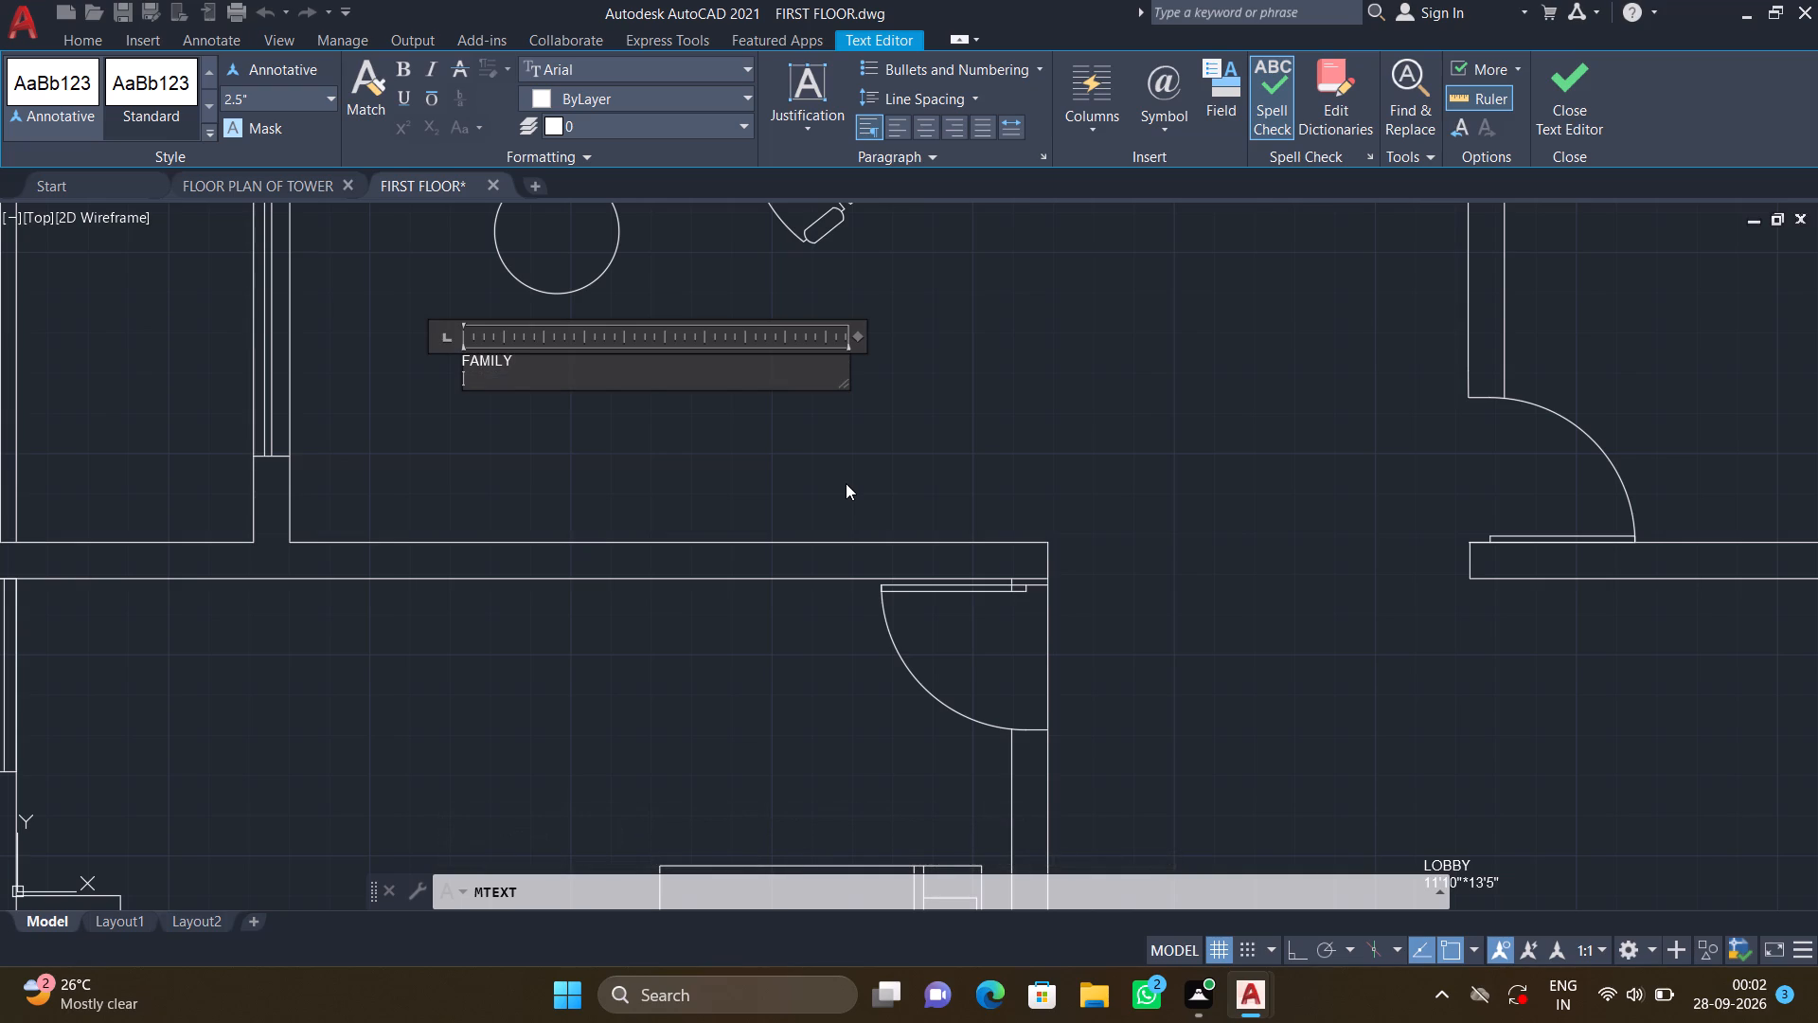
pyautogui.press('BackSpace')
pyautogui.press('space')
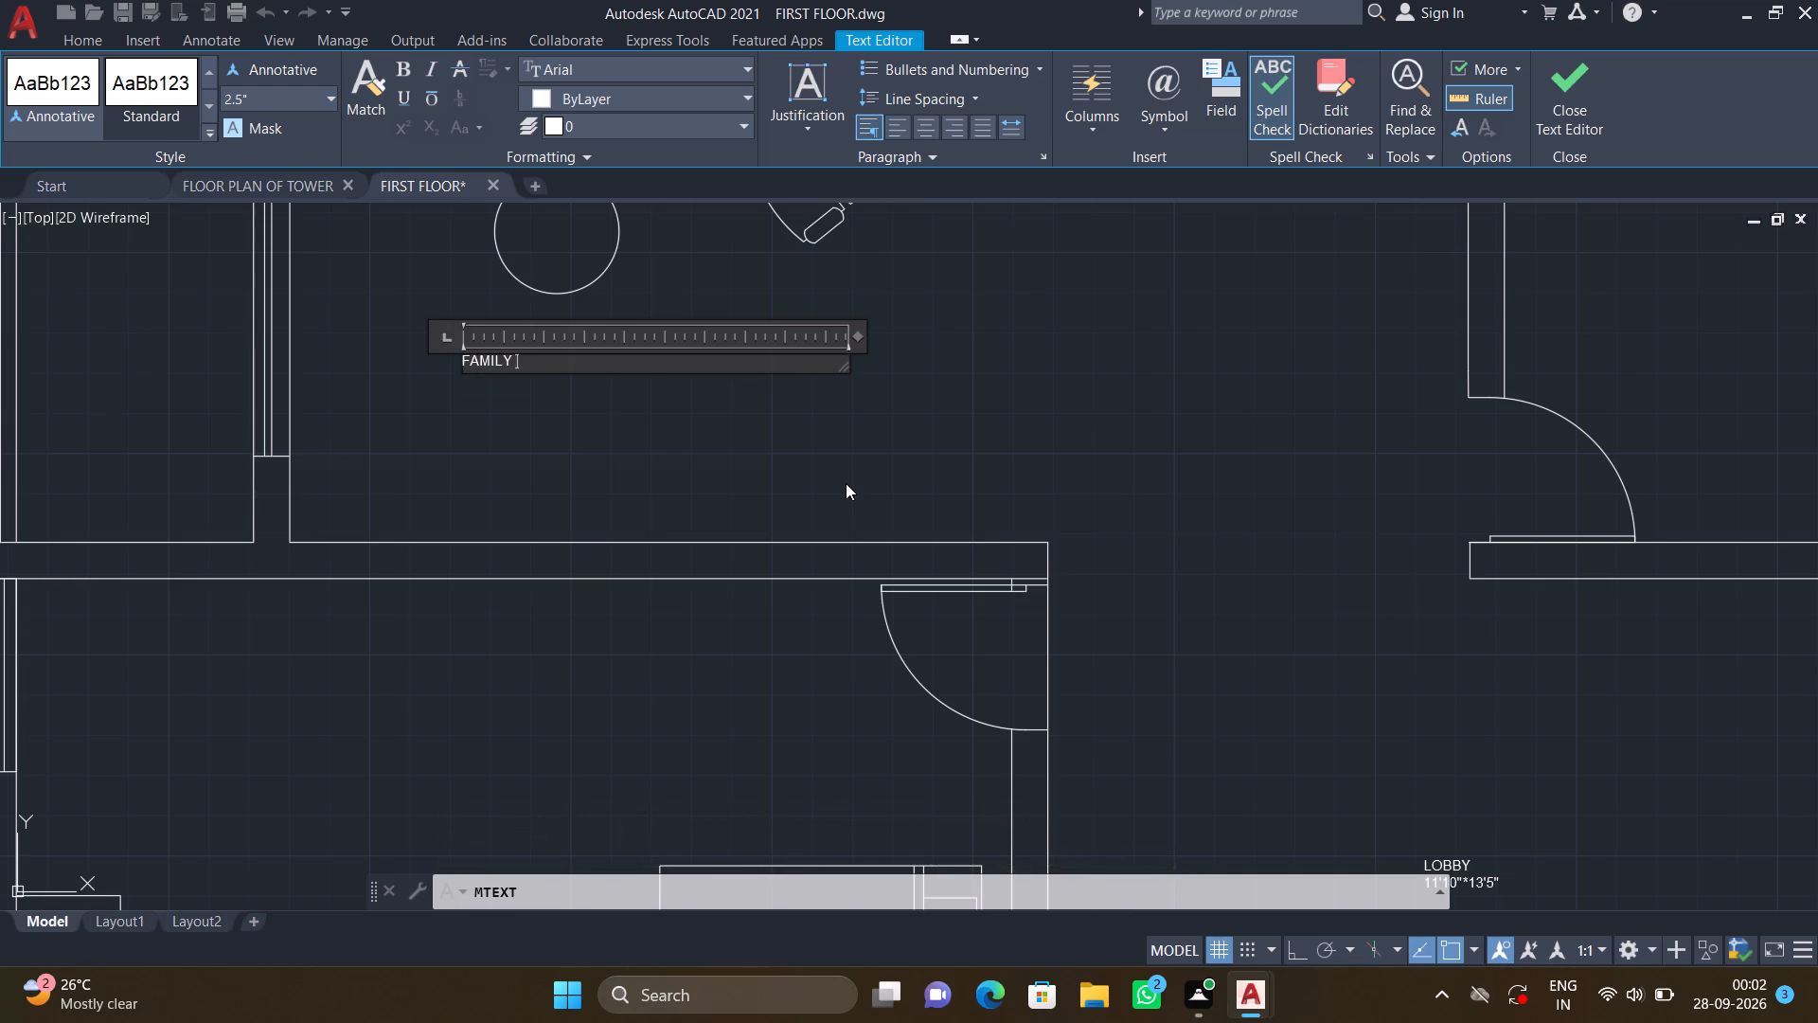
pyautogui.press('l')
pyautogui.press('o')
pyautogui.write('UNG')
pyautogui.press('e')
pyautogui.press('Return')
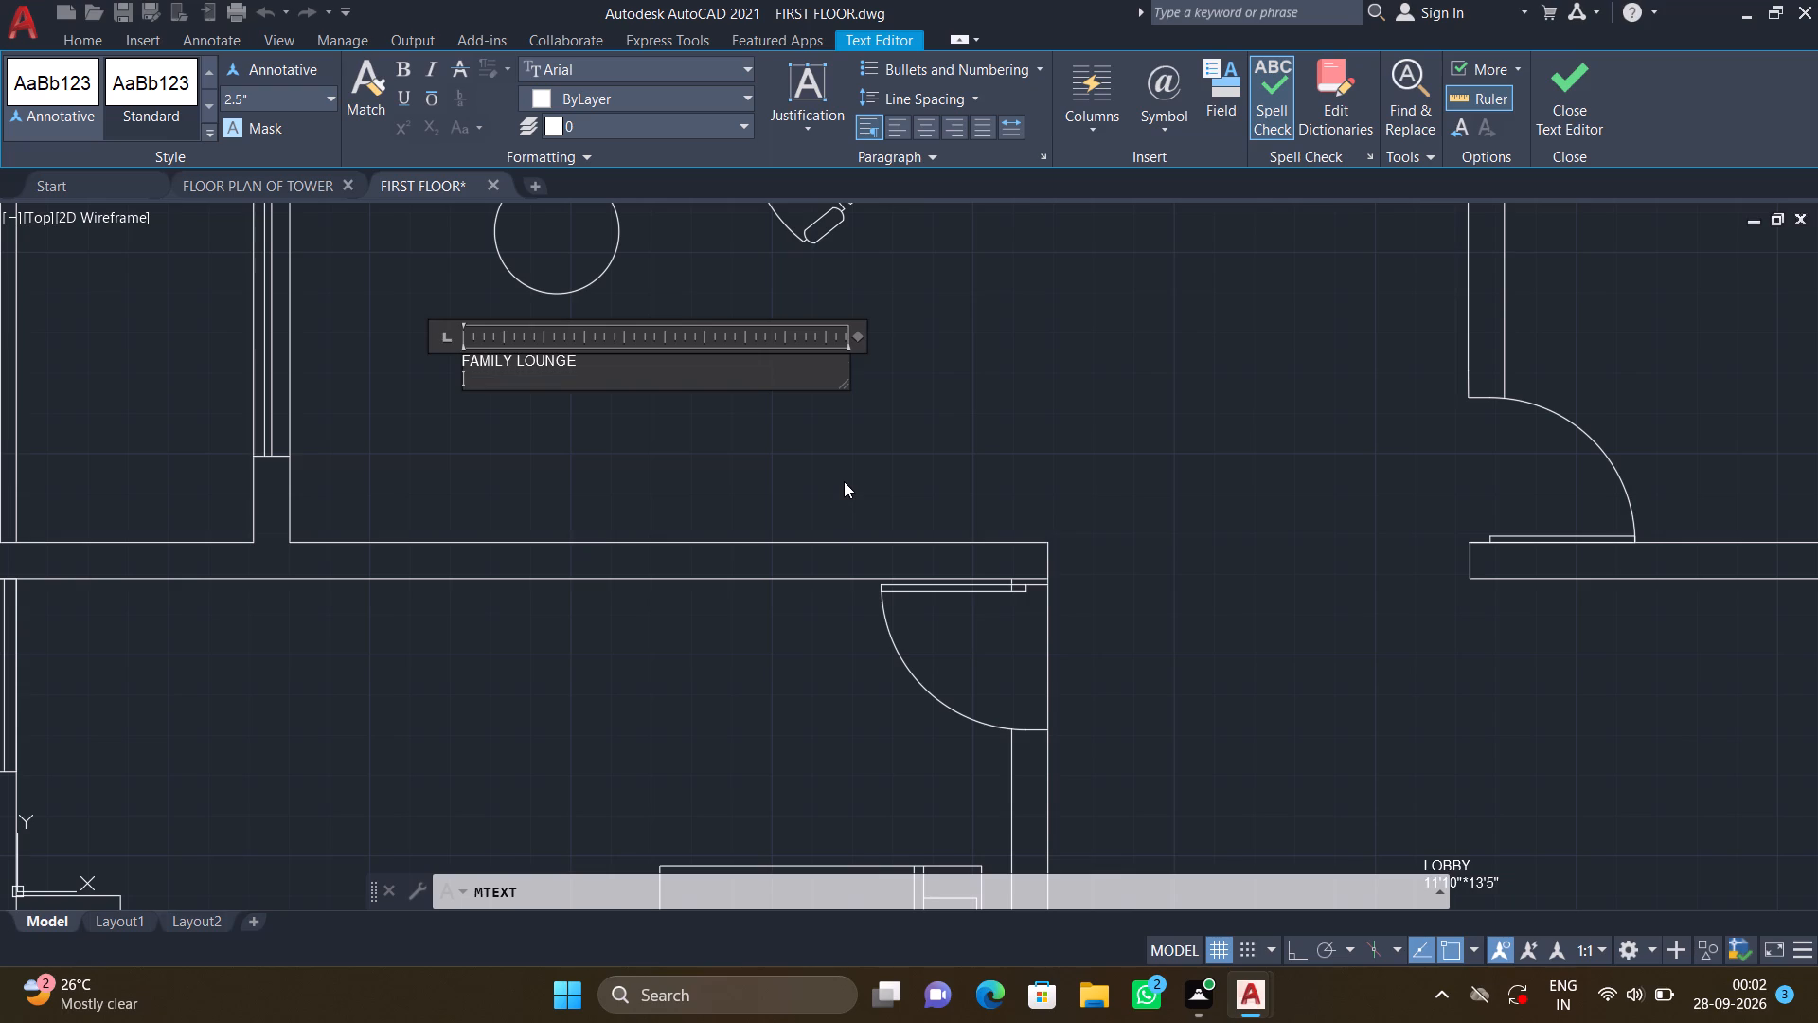
pyautogui.write("17'")
pyautogui.write('9"*')
pyautogui.write("12'")
pyautogui.write('6"')
pyautogui.press('Return')
pyautogui.press('Escape')
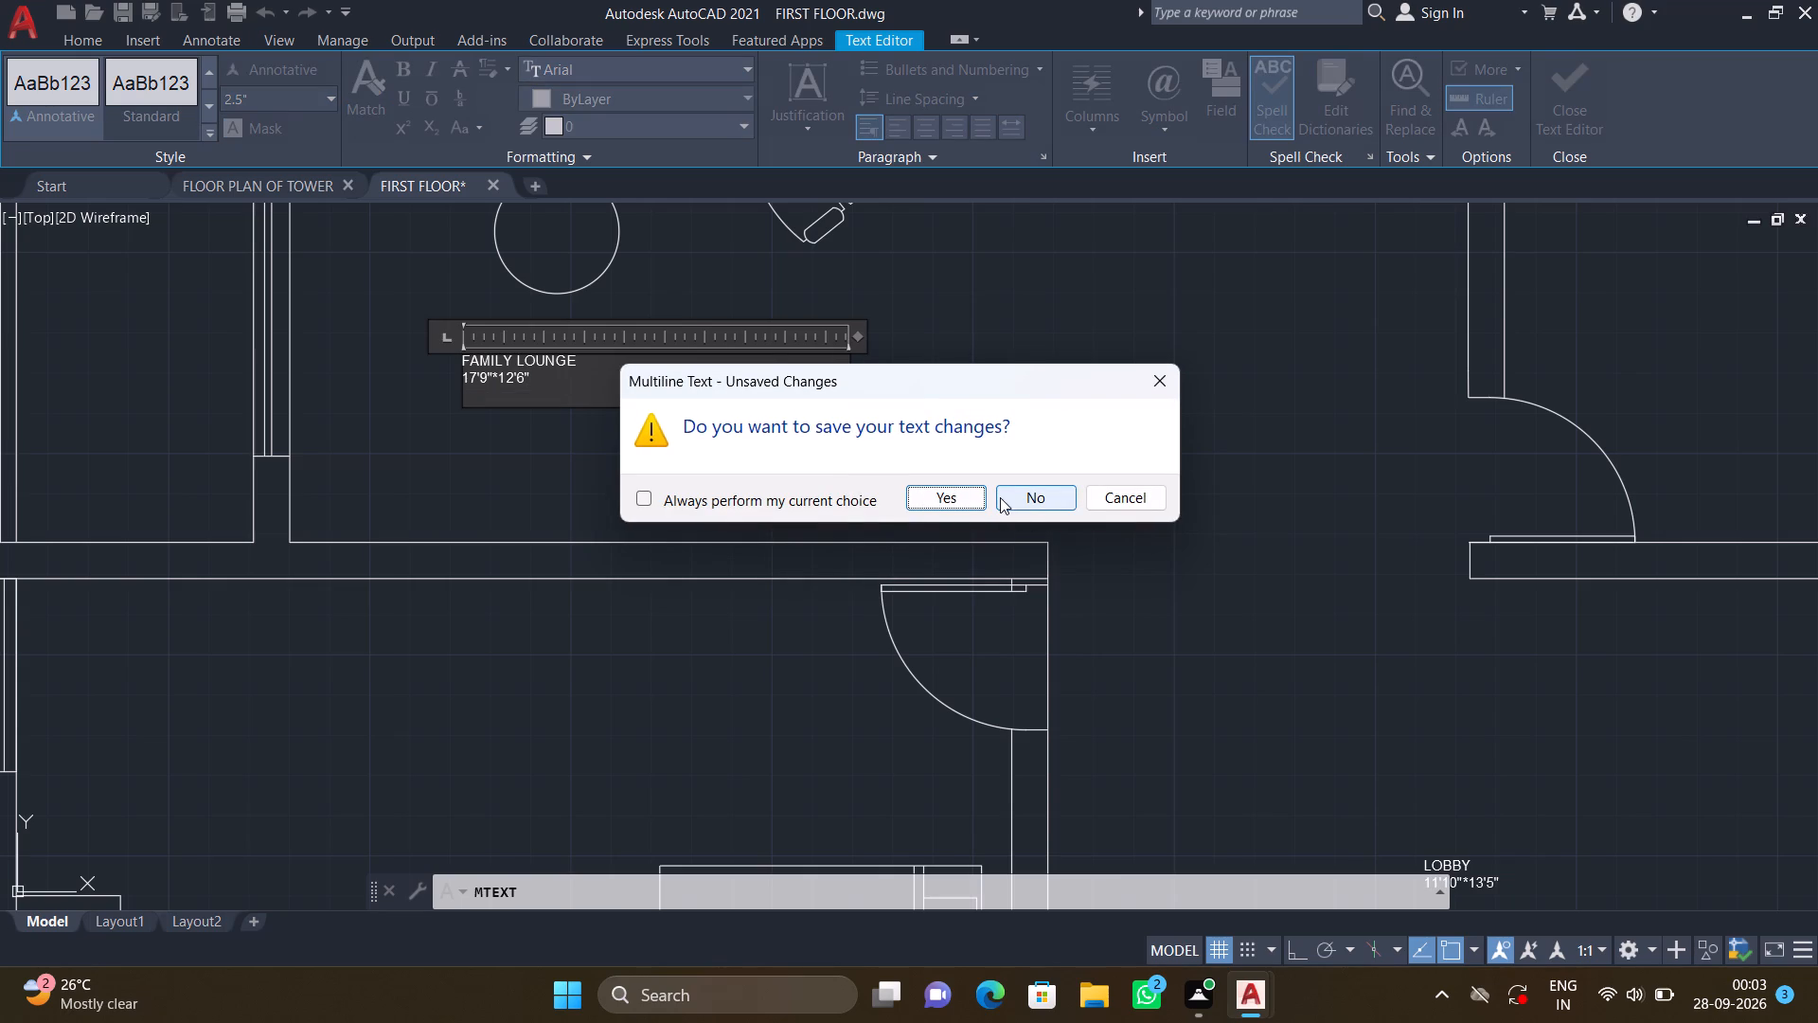
pyautogui.click(957, 499)
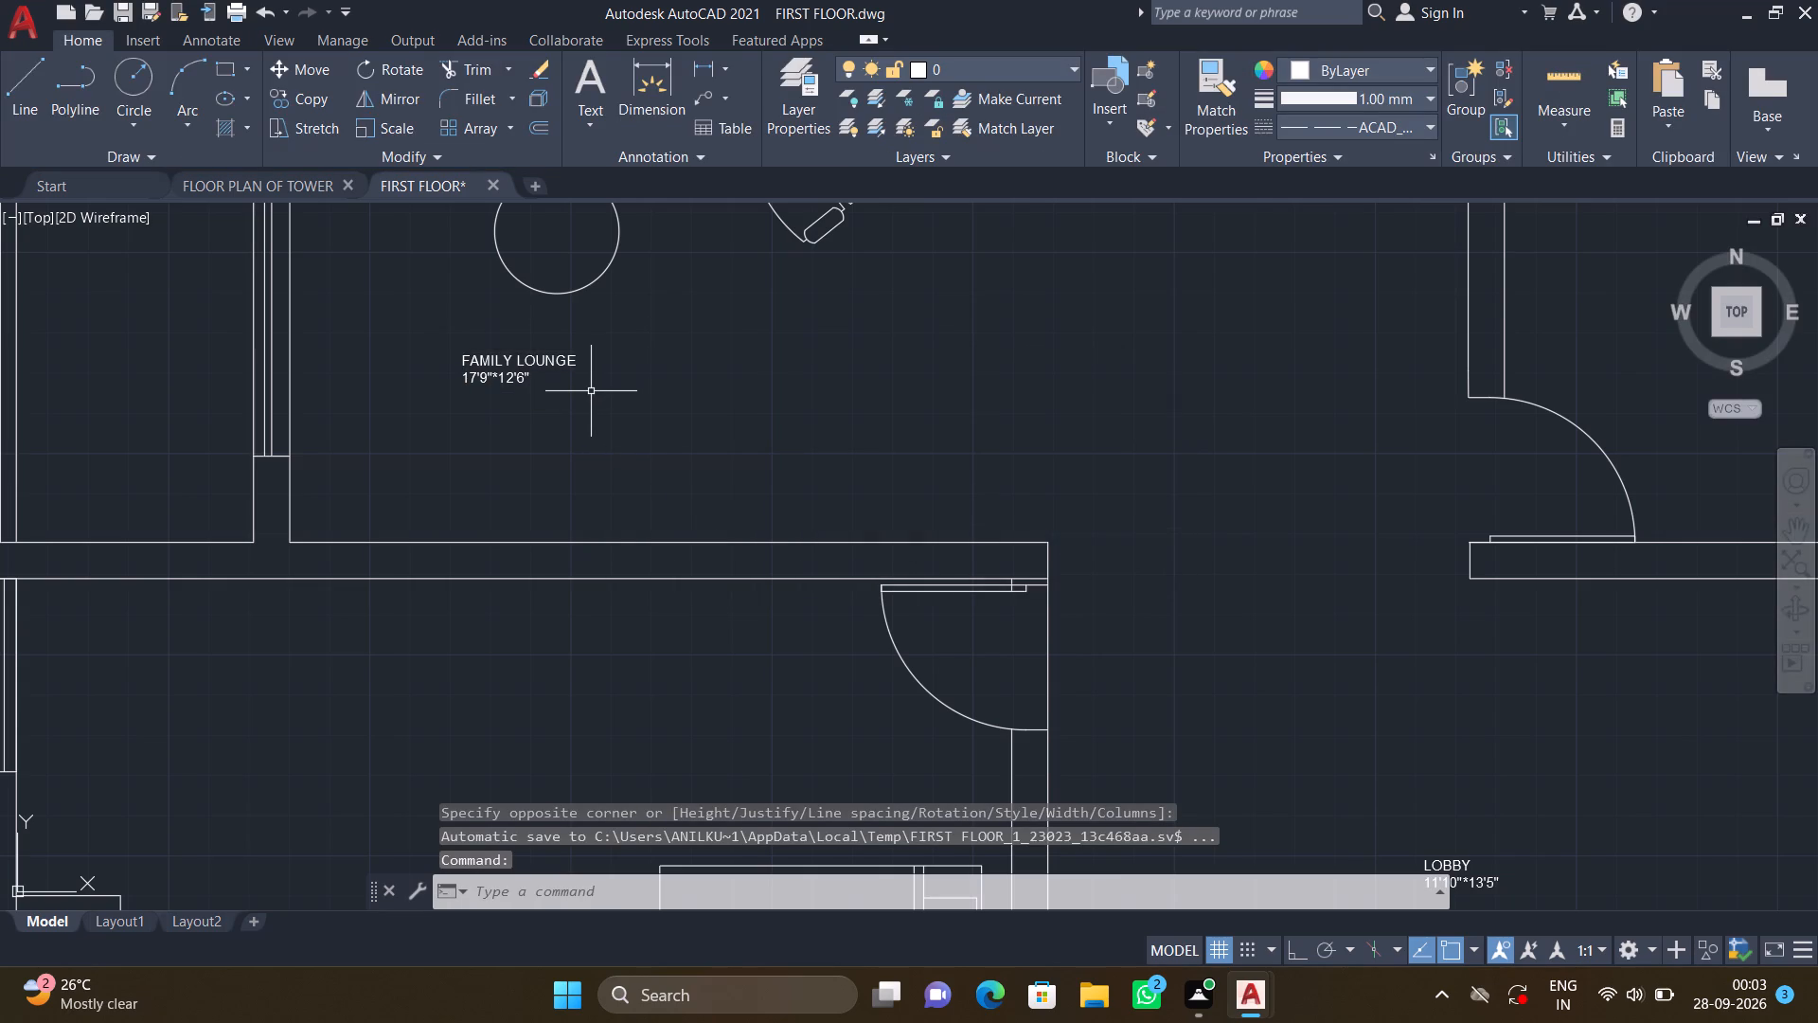
# Move the FAMILY LOUNGE label slightly across and down into the open floor below the round table.
pyautogui.press('m')
pyautogui.press('Return')
pyautogui.moveTo(605, 397); pyautogui.dragTo(603, 388)
pyautogui.click(426, 314)
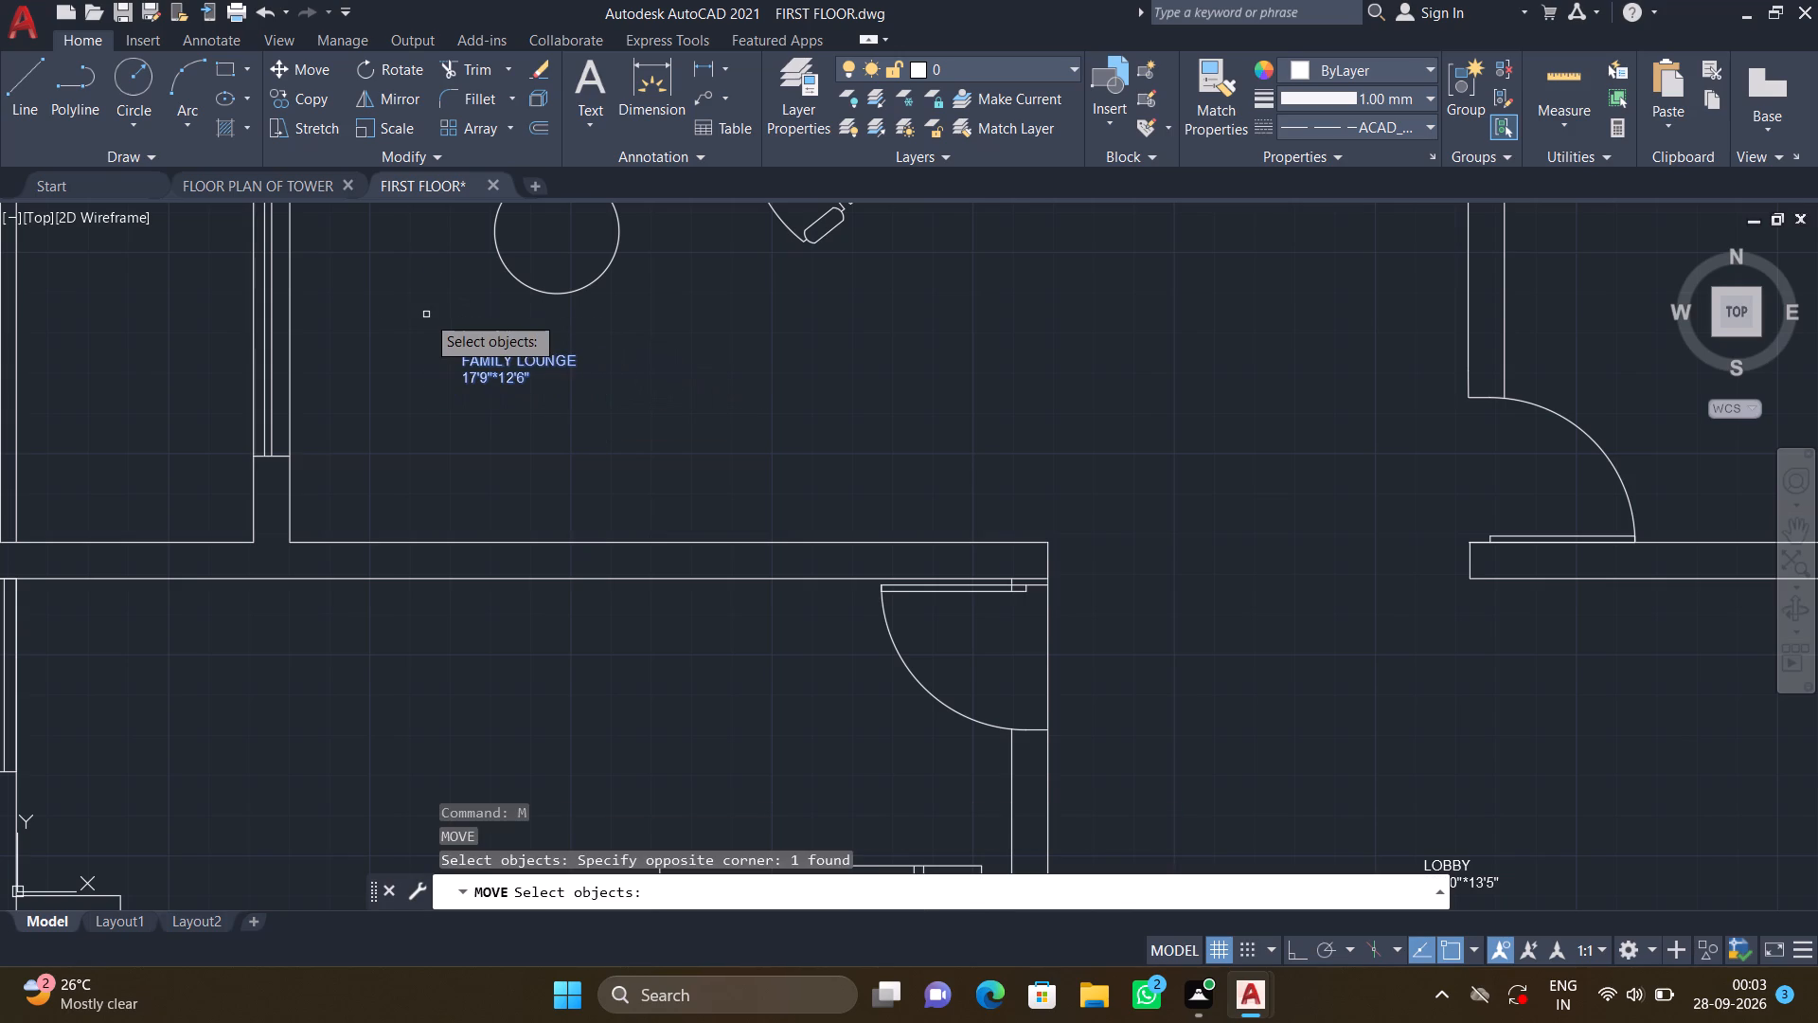
pyautogui.press('Return')
pyautogui.click(466, 356)
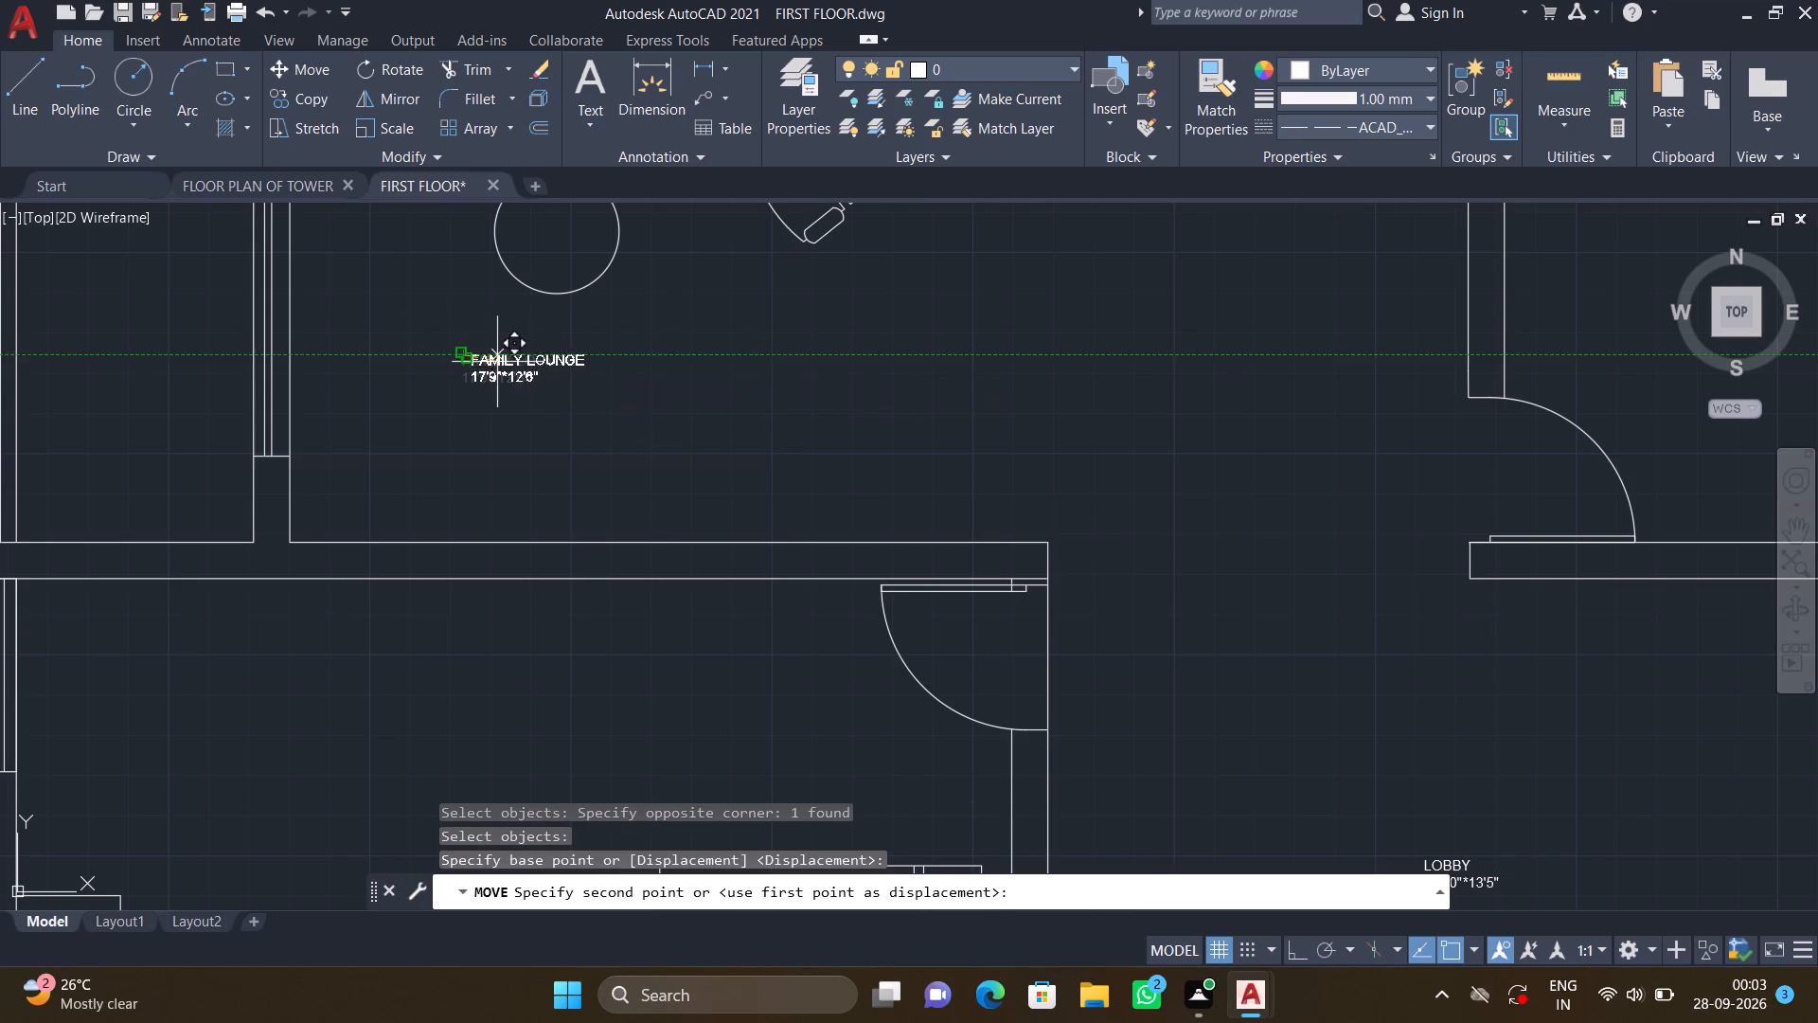
pyautogui.scroll(2, 597, 389)
pyautogui.click(706, 428)
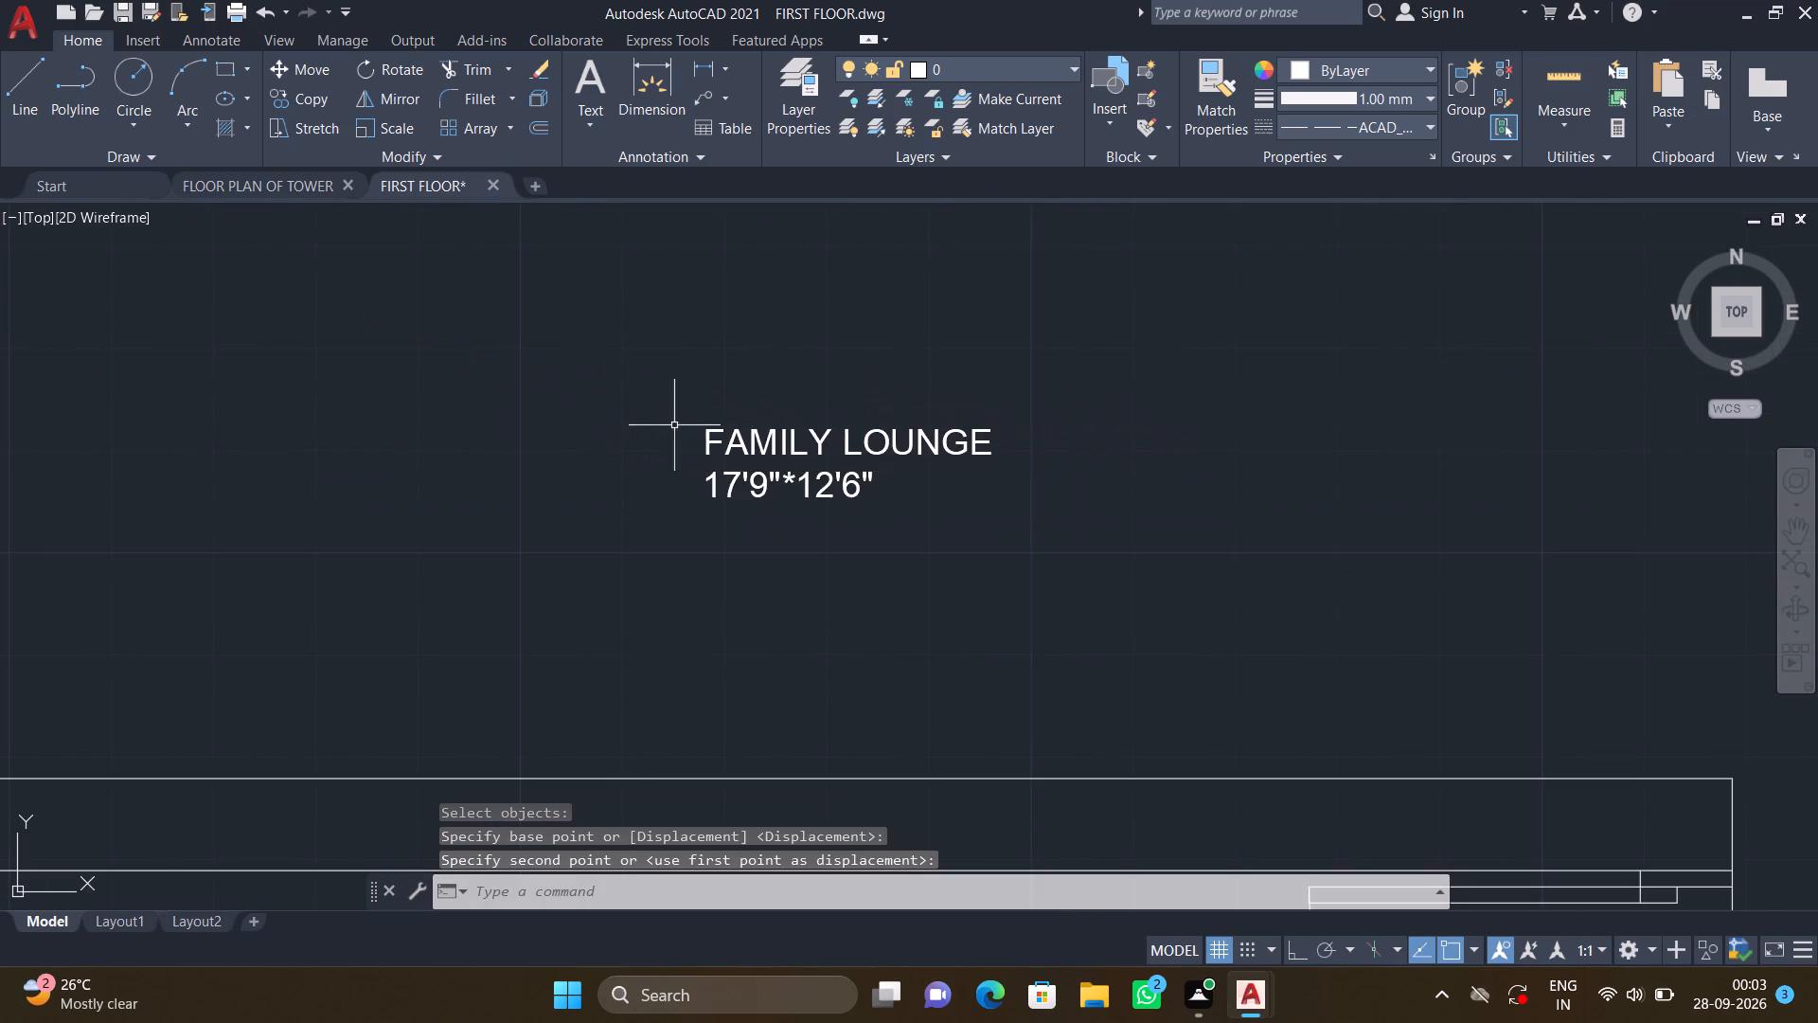
# Add the two-line multiline text label "4'11" WIDE" and "BALCONY" in the narrow space beside the family lounge, keeping the text changes.
pyautogui.scroll(-3, 585, 431)
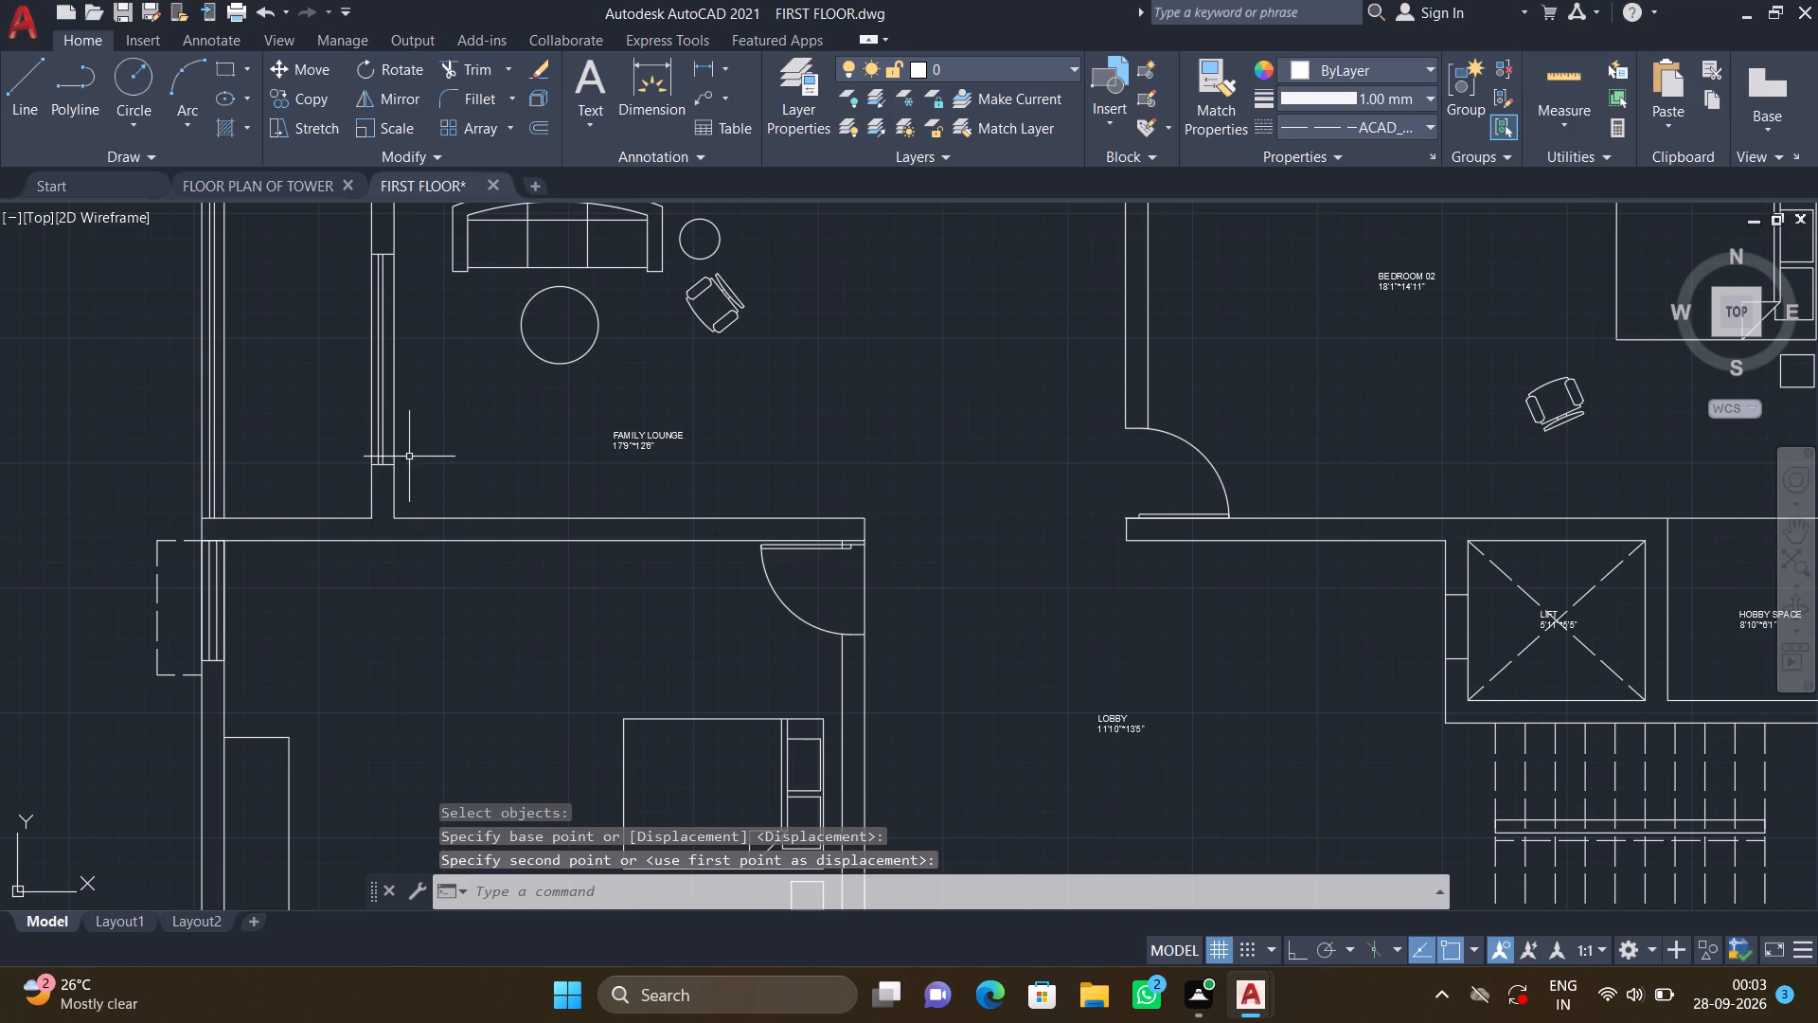
pyautogui.moveTo(408, 460); pyautogui.dragTo(578, 443, button='middle')
pyautogui.scroll(2, 490, 372)
pyautogui.moveTo(482, 343); pyautogui.dragTo(591, 511, button='middle')
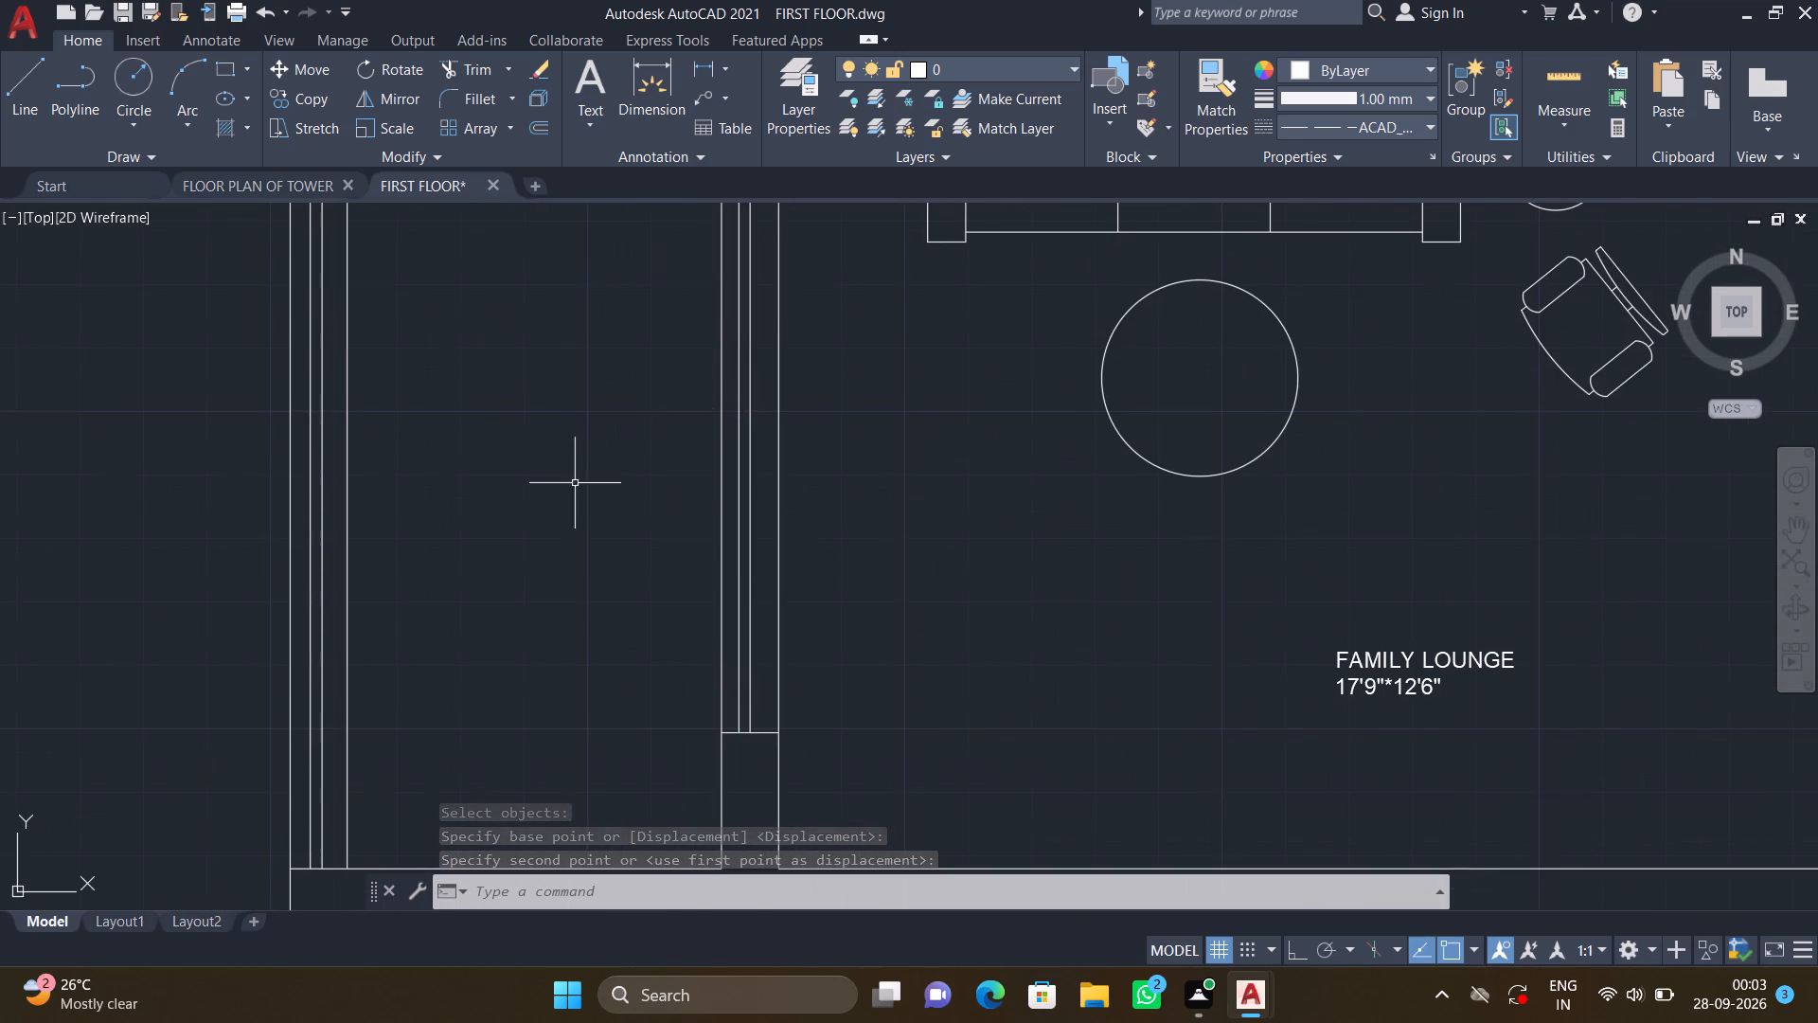
pyautogui.press('m')
pyautogui.press('t')
pyautogui.press('Return')
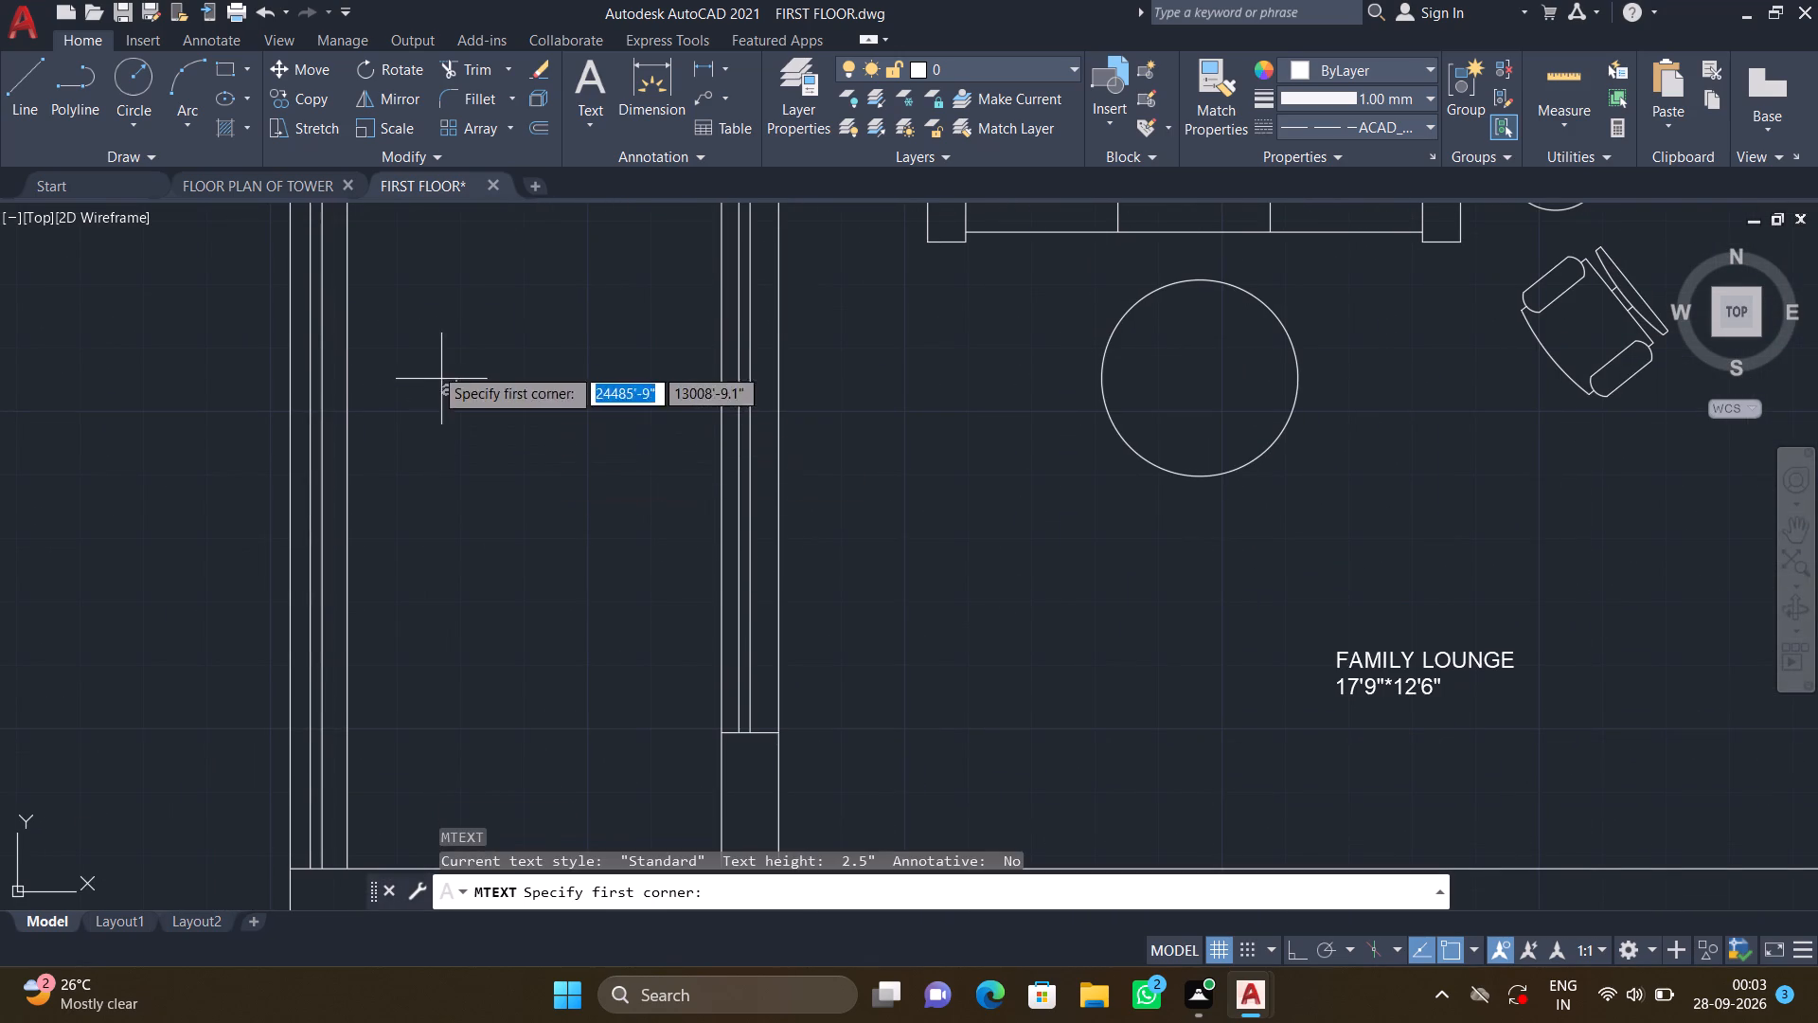
pyautogui.click(401, 303)
pyautogui.click(643, 485)
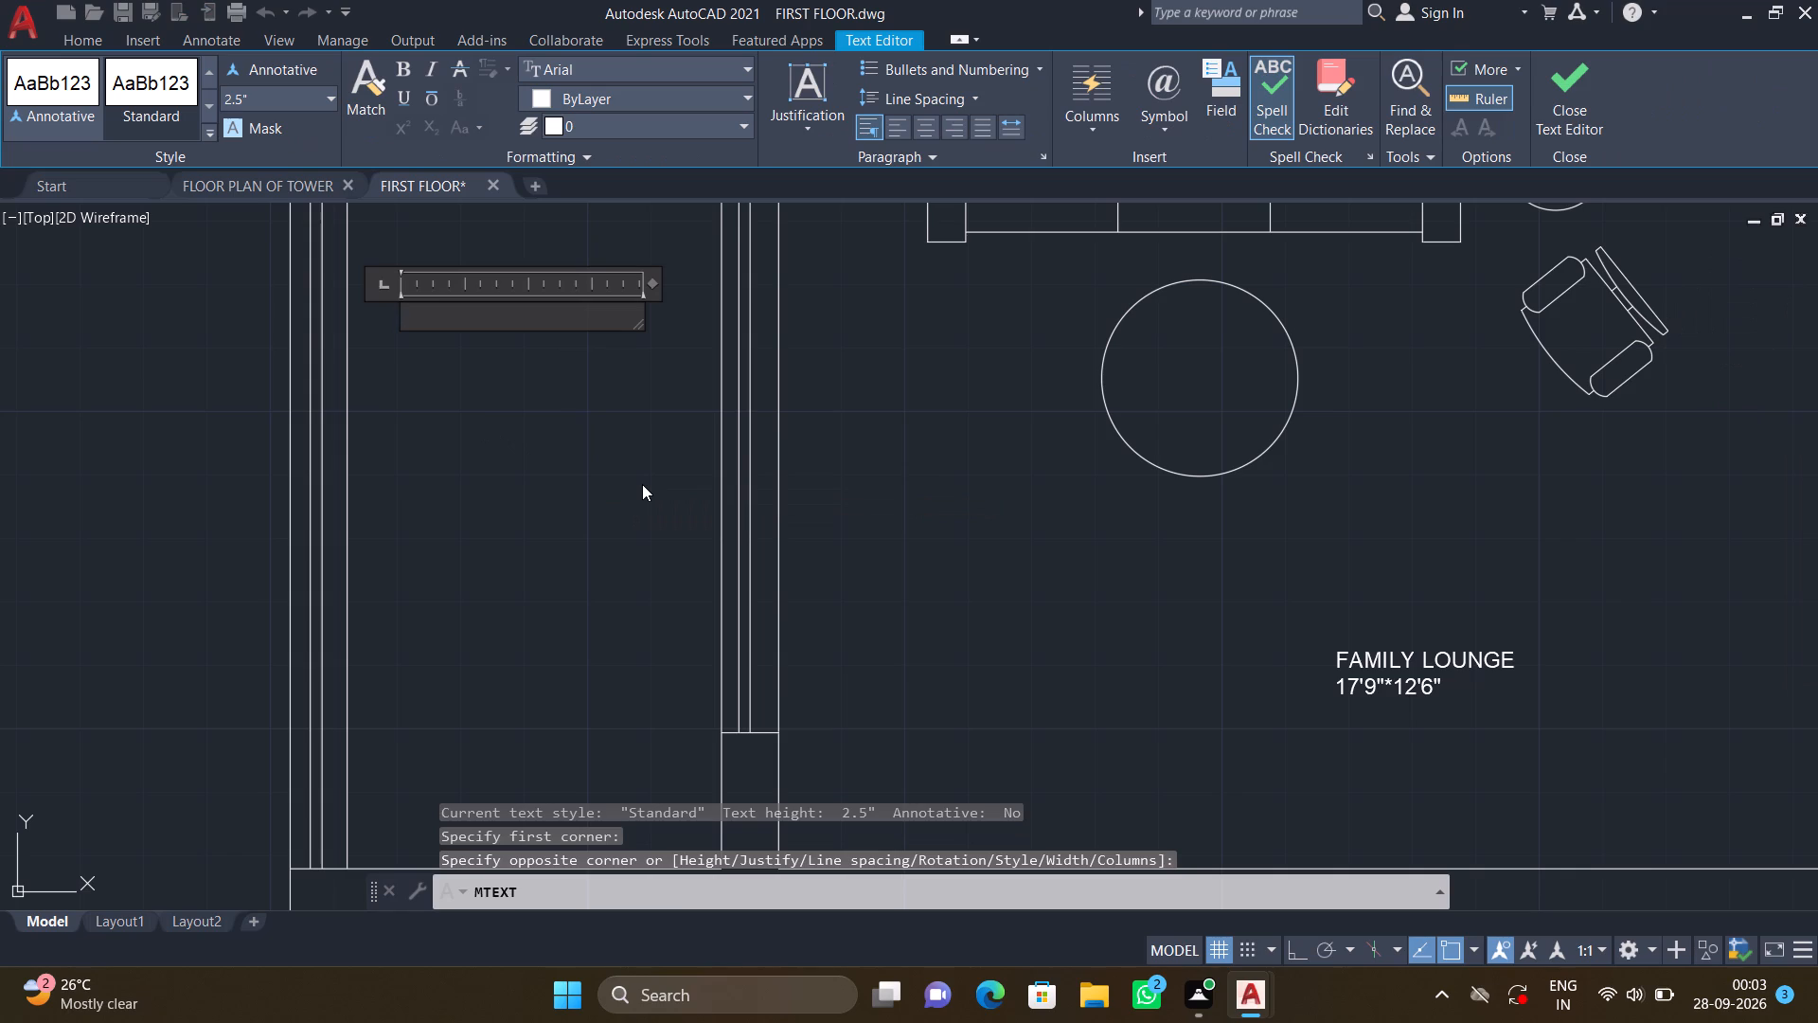
pyautogui.write("4'")
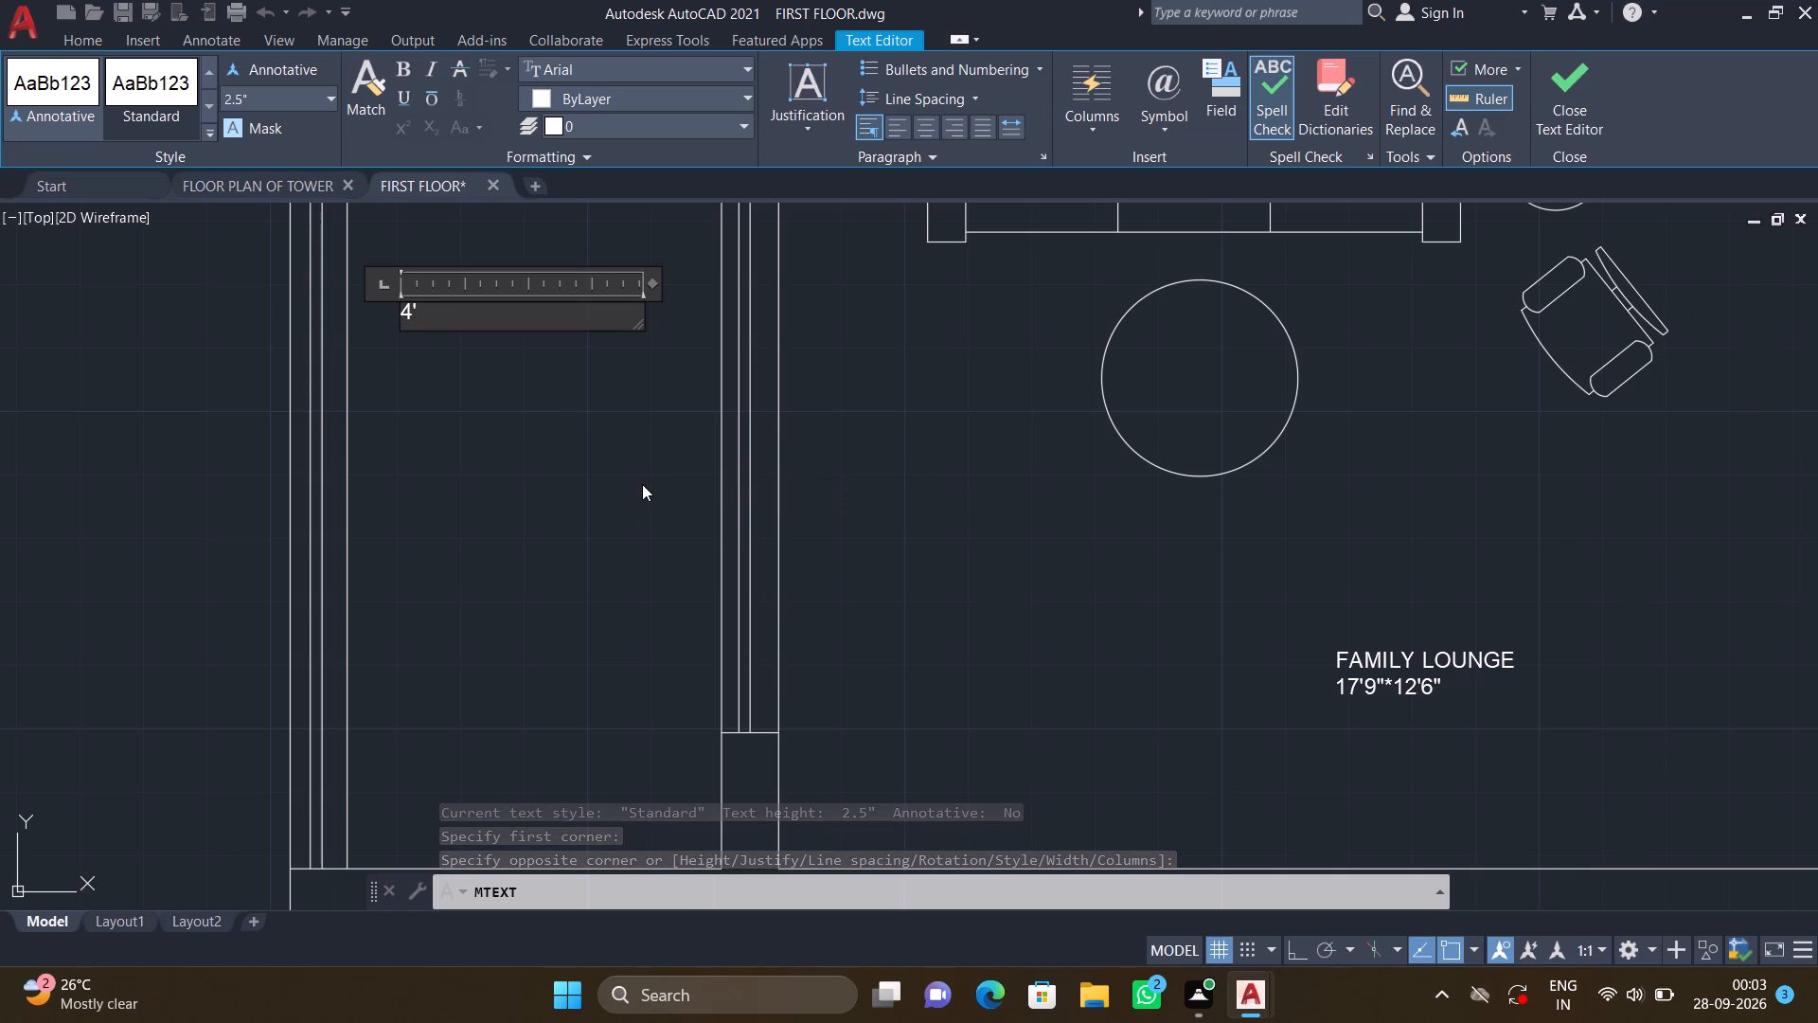
pyautogui.write('11"')
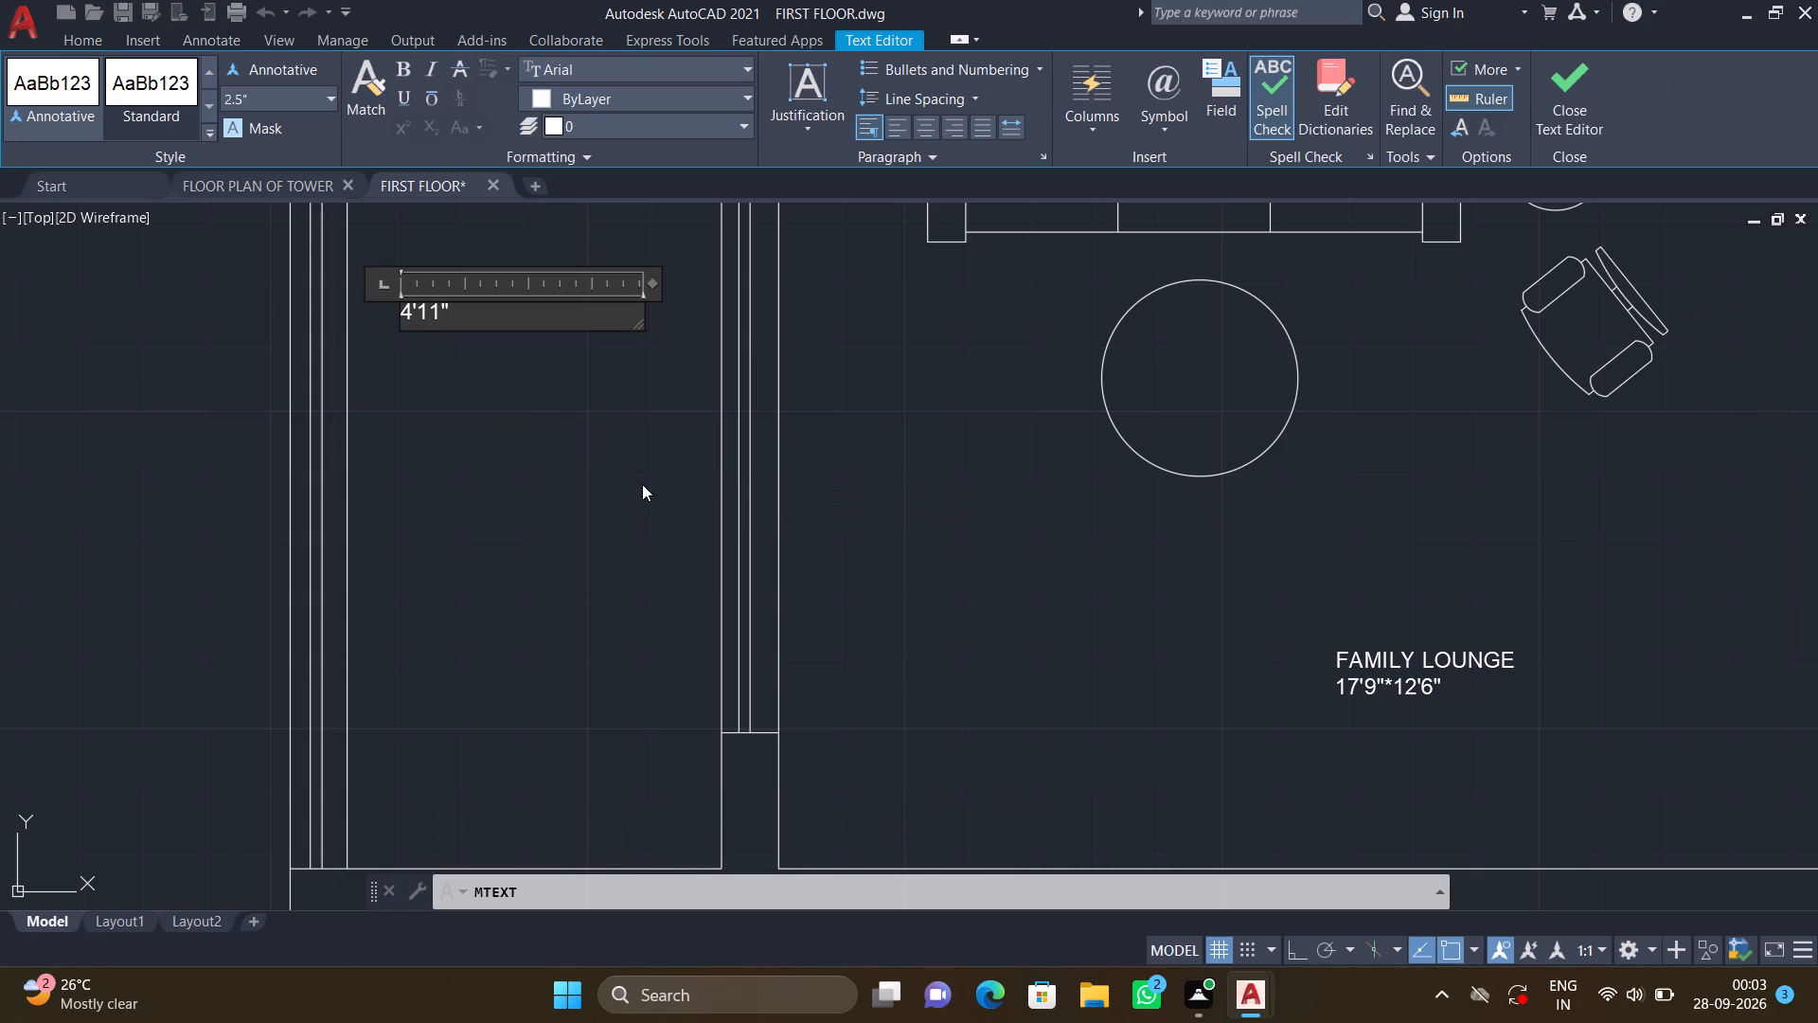
pyautogui.press('space')
pyautogui.write('WIDE')
pyautogui.press('space')
pyautogui.press('Return')
pyautogui.write('BALCONY')
pyautogui.press('Return')
pyautogui.press('Escape')
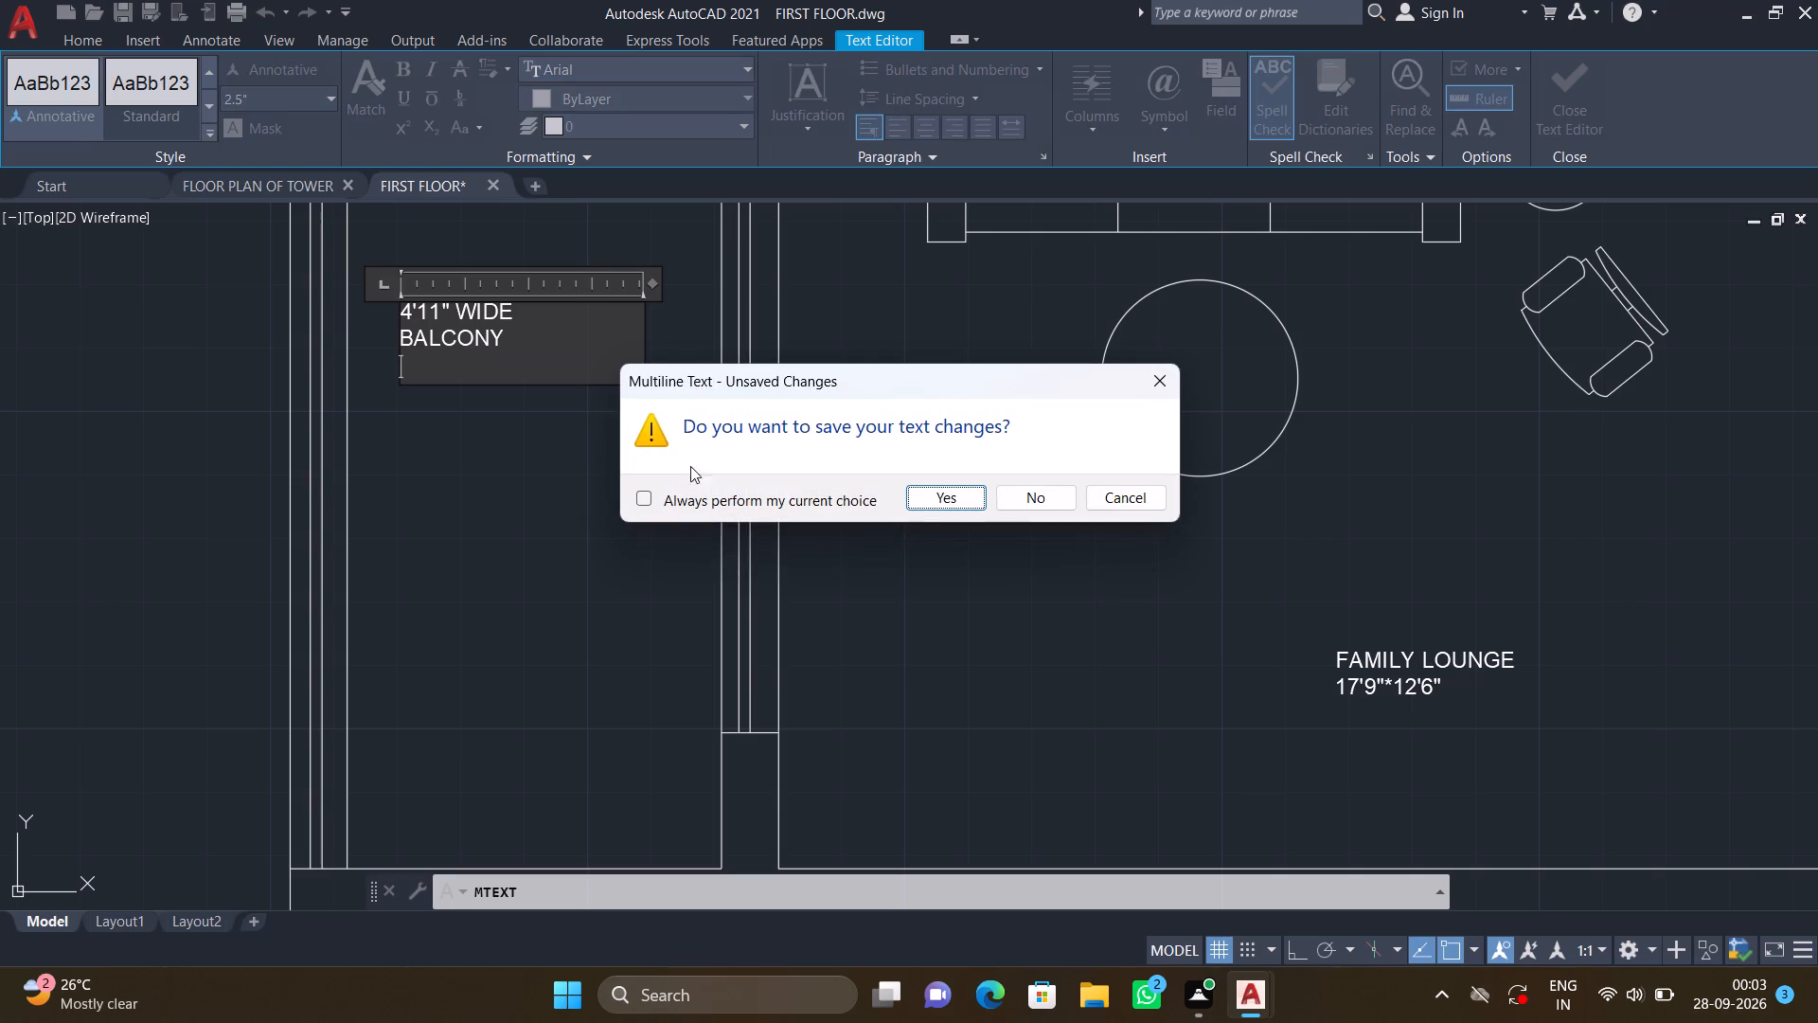
pyautogui.click(952, 498)
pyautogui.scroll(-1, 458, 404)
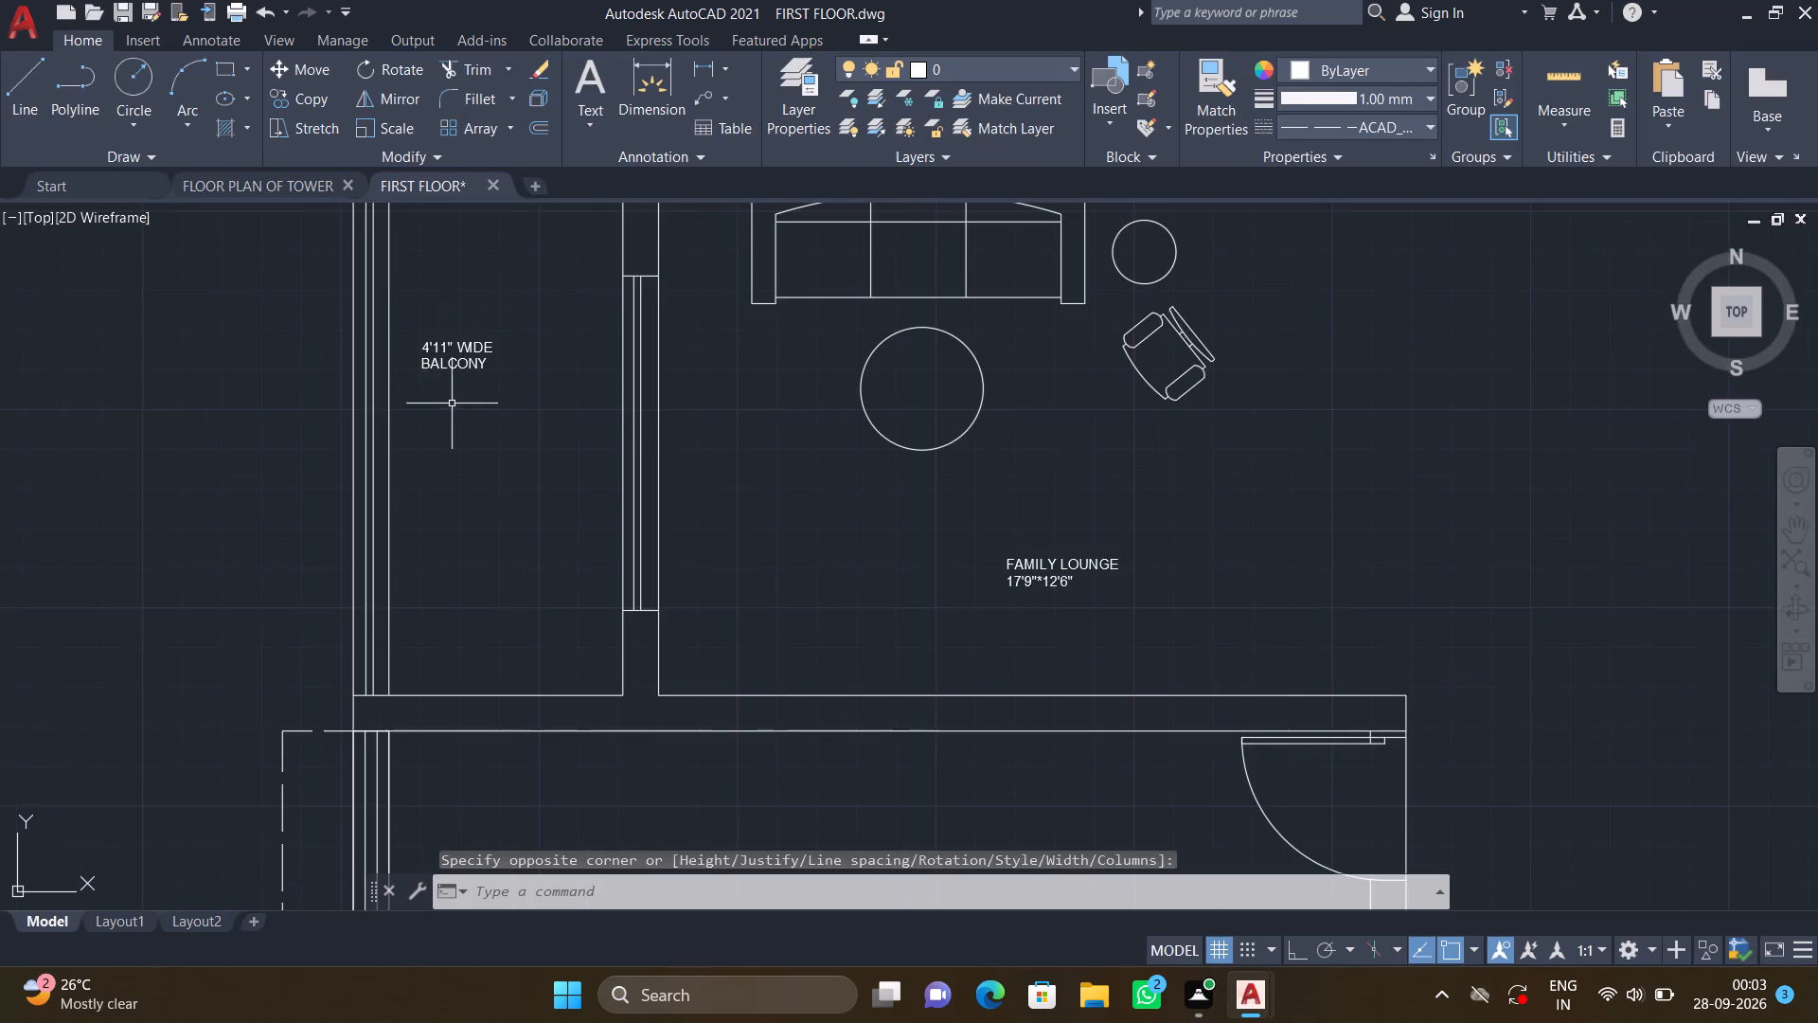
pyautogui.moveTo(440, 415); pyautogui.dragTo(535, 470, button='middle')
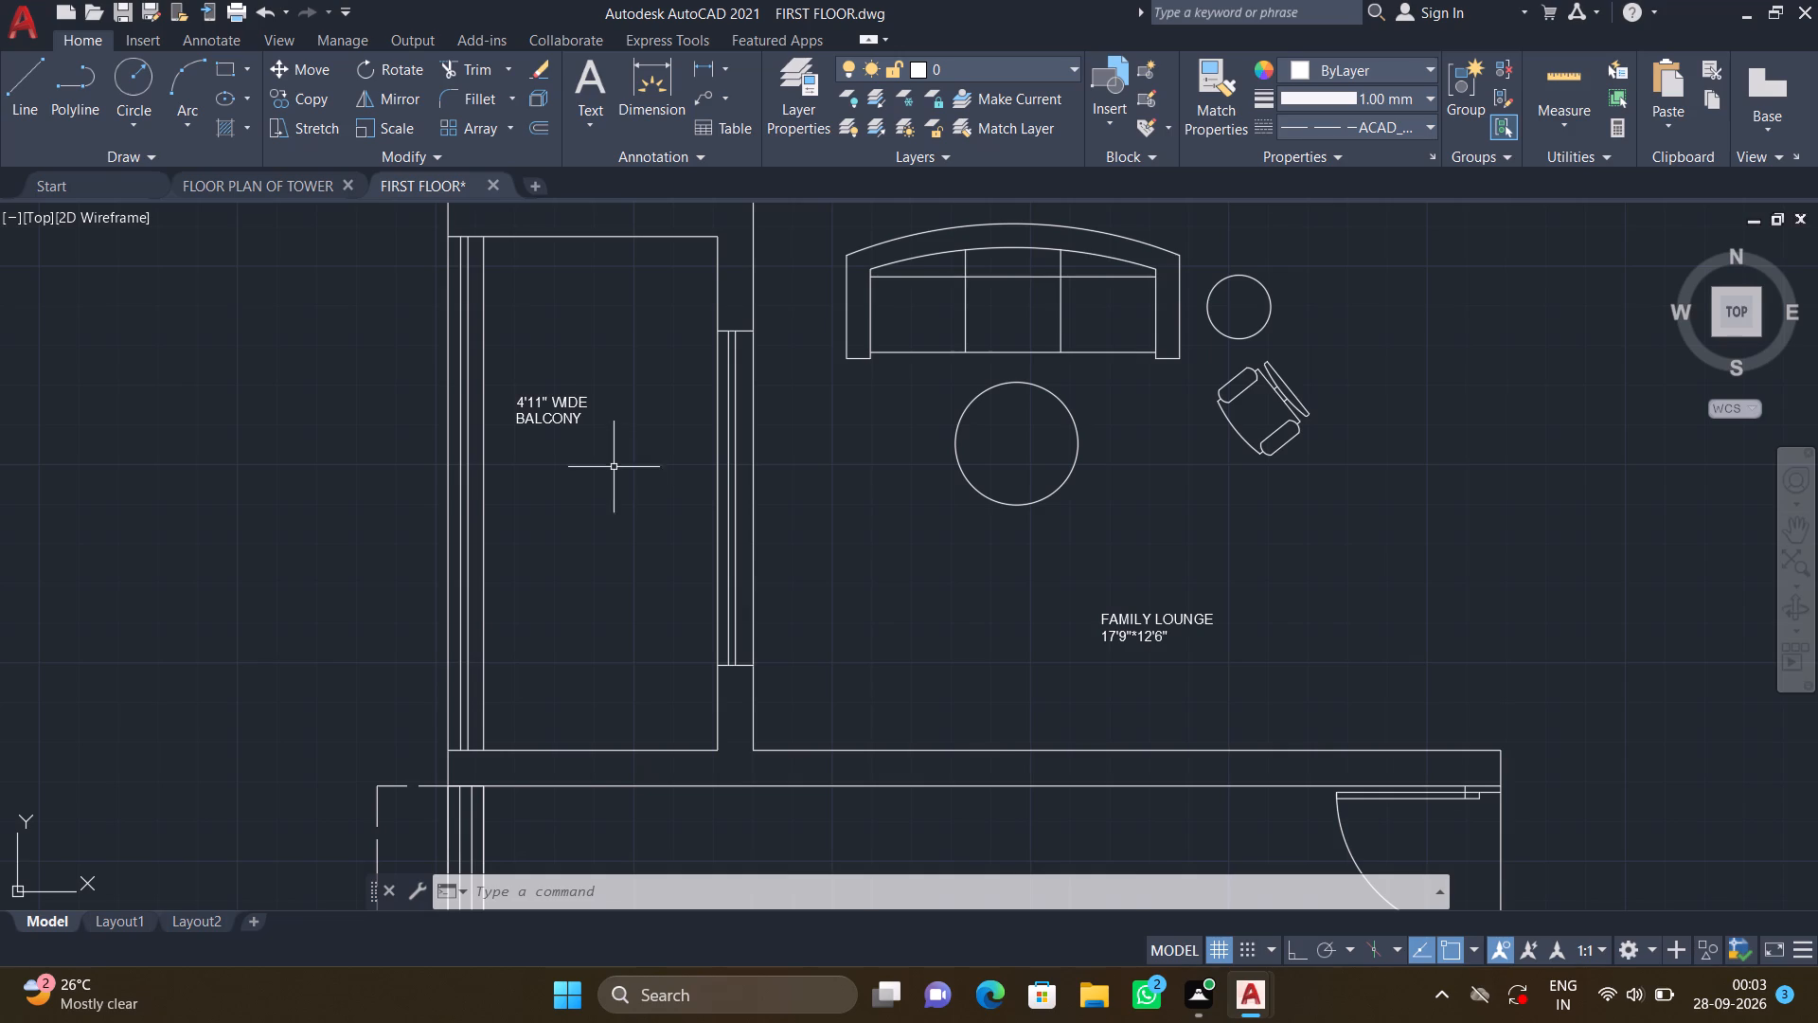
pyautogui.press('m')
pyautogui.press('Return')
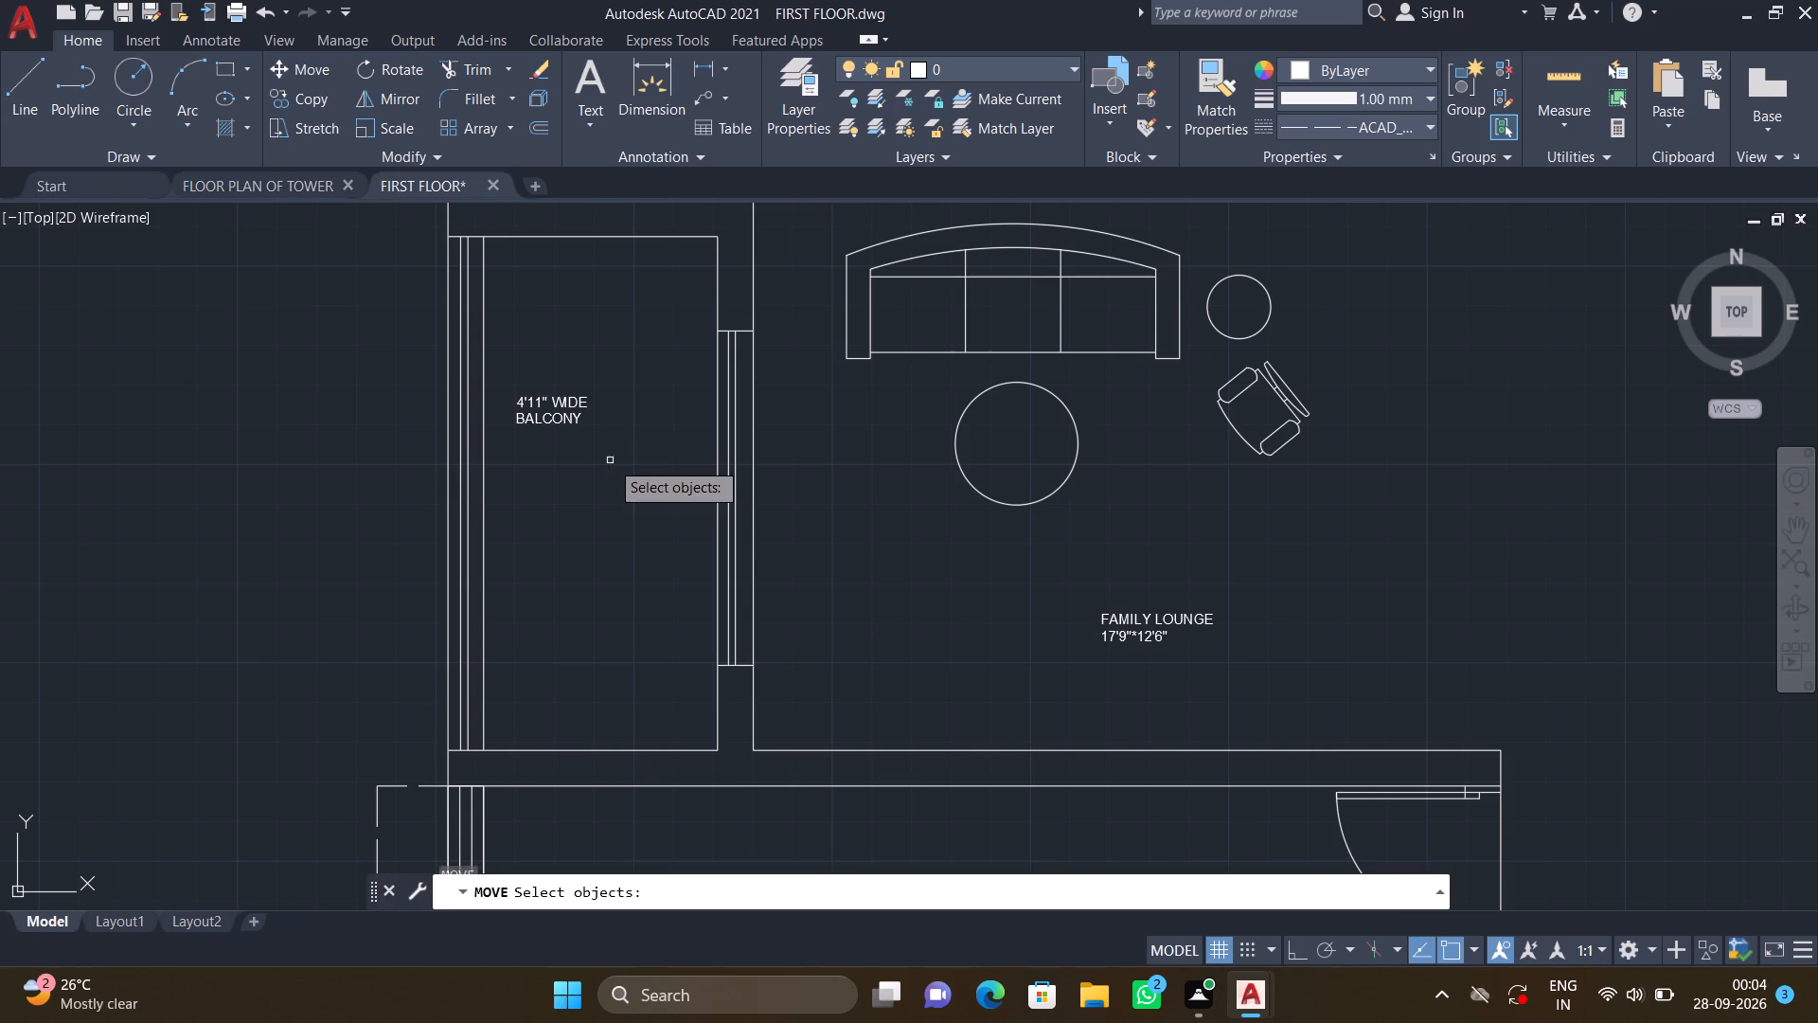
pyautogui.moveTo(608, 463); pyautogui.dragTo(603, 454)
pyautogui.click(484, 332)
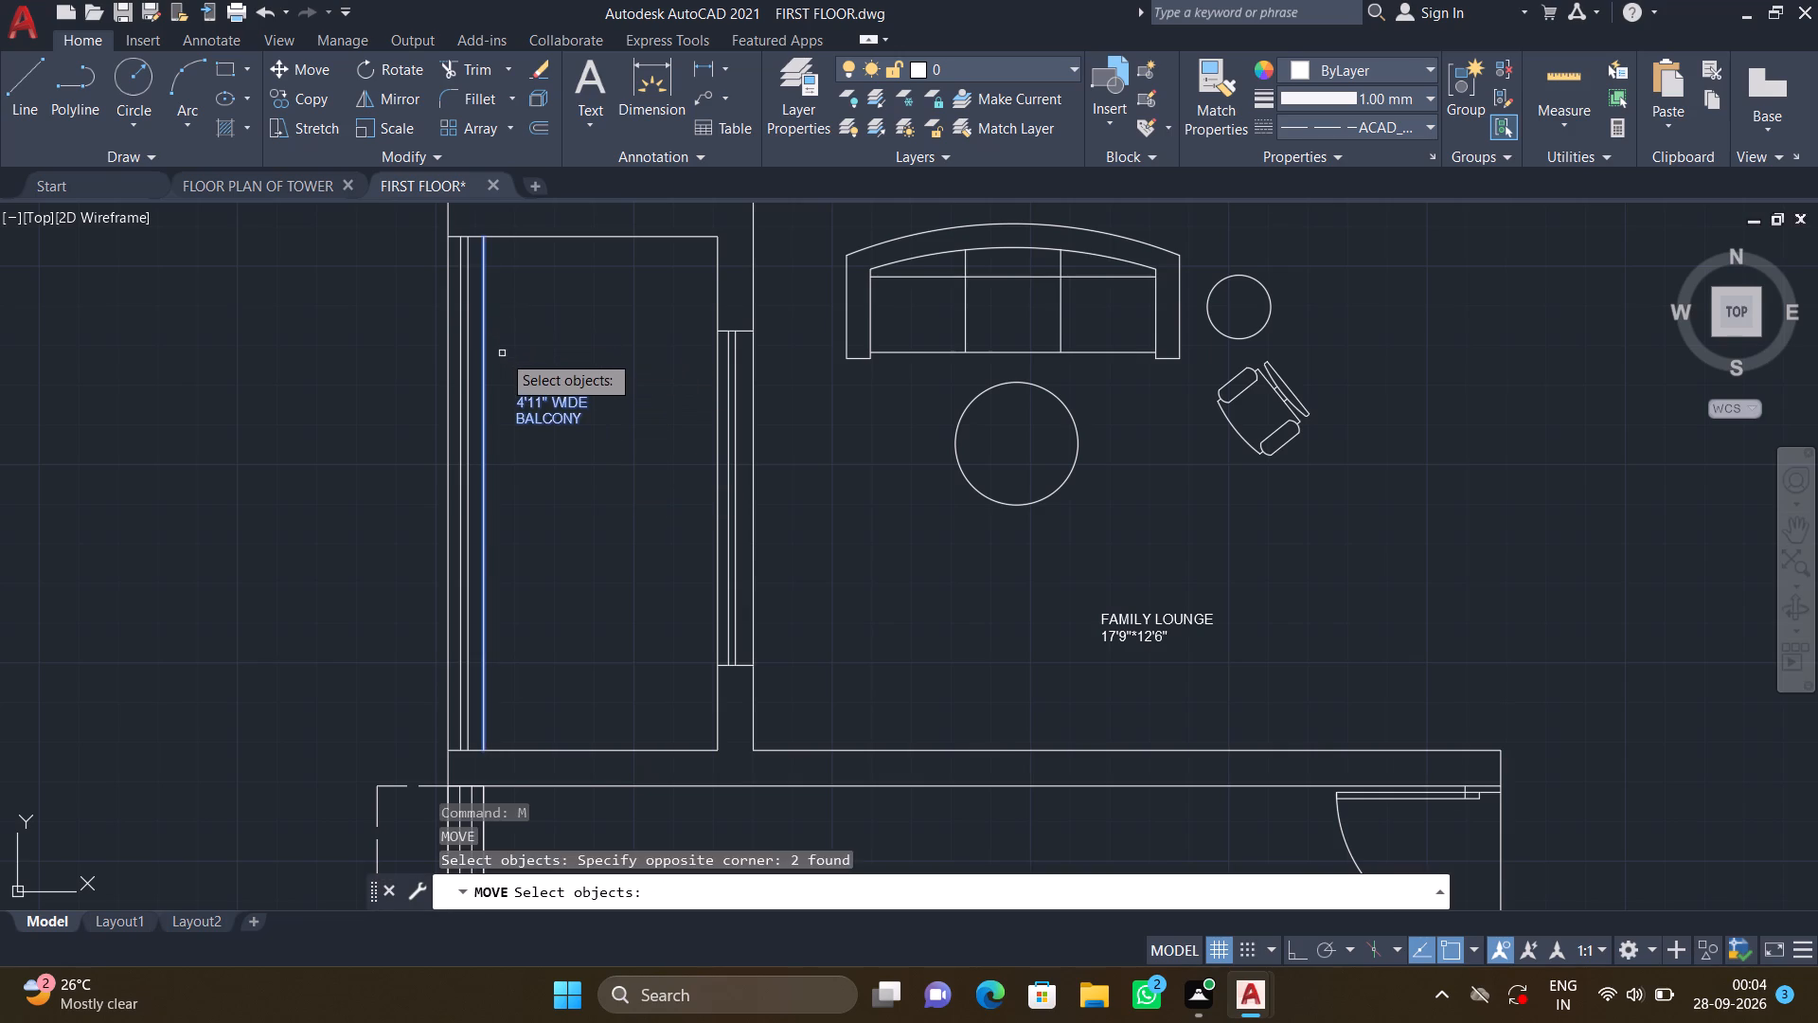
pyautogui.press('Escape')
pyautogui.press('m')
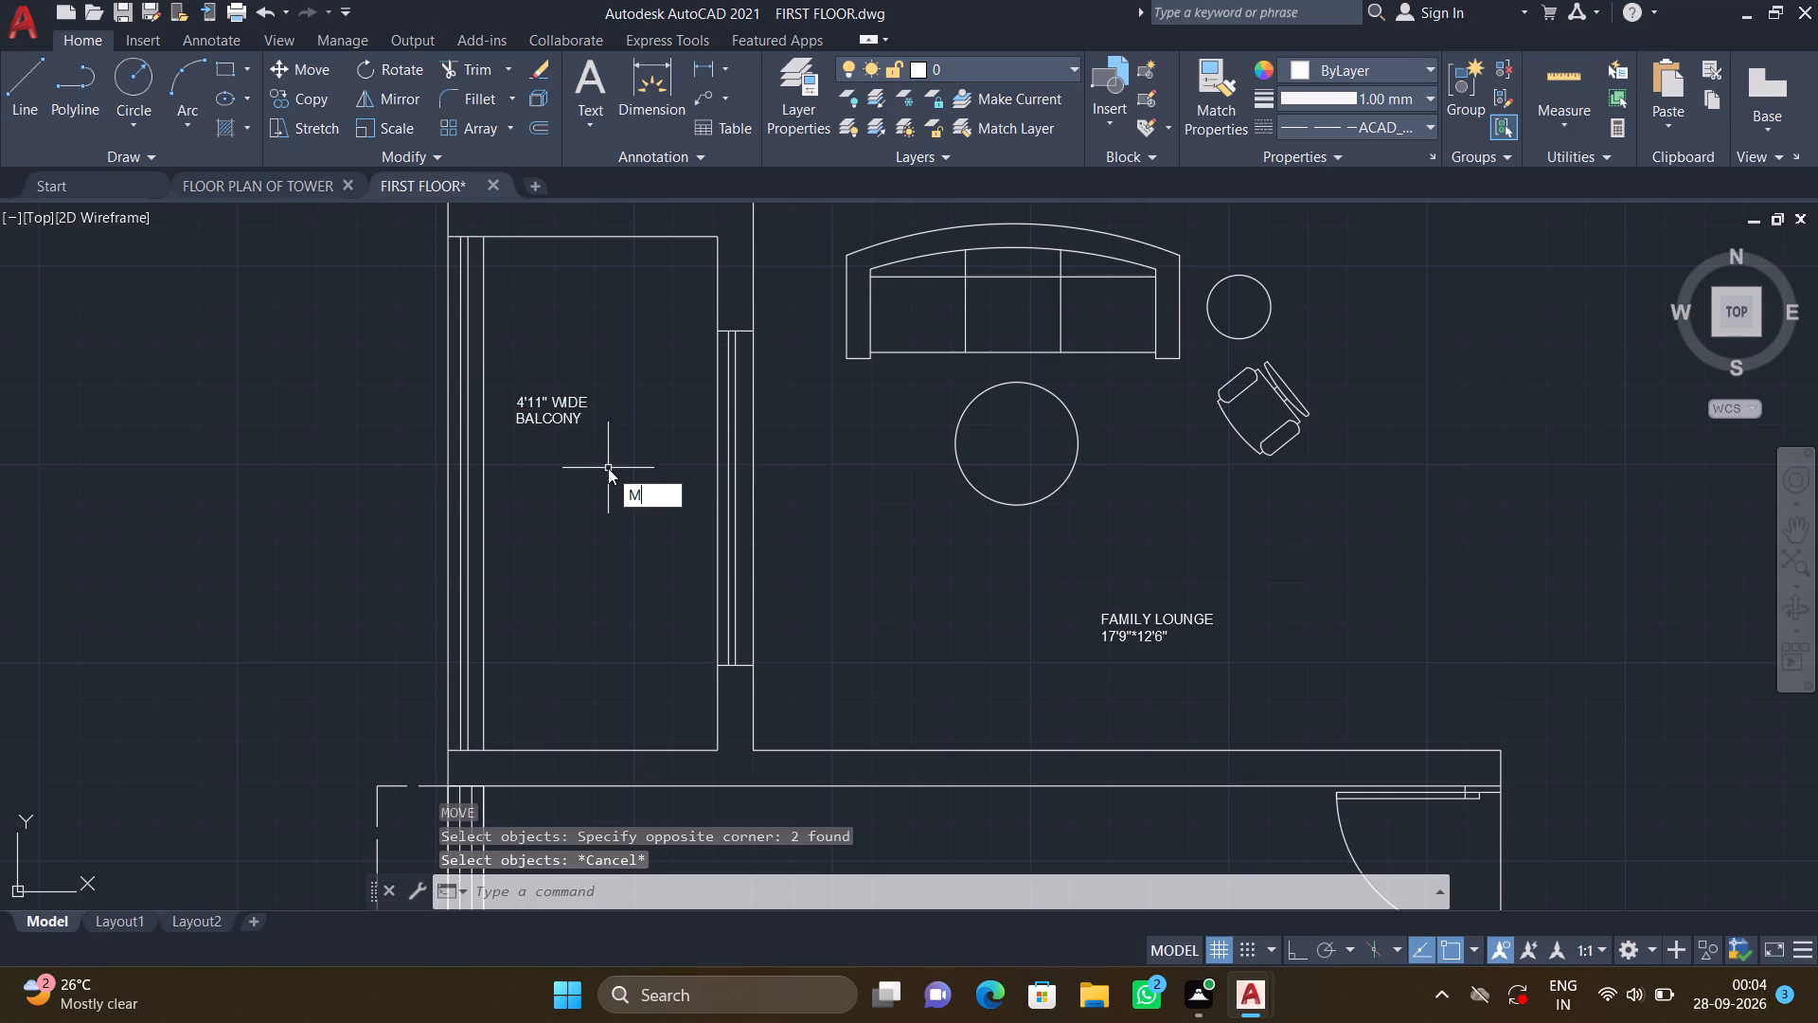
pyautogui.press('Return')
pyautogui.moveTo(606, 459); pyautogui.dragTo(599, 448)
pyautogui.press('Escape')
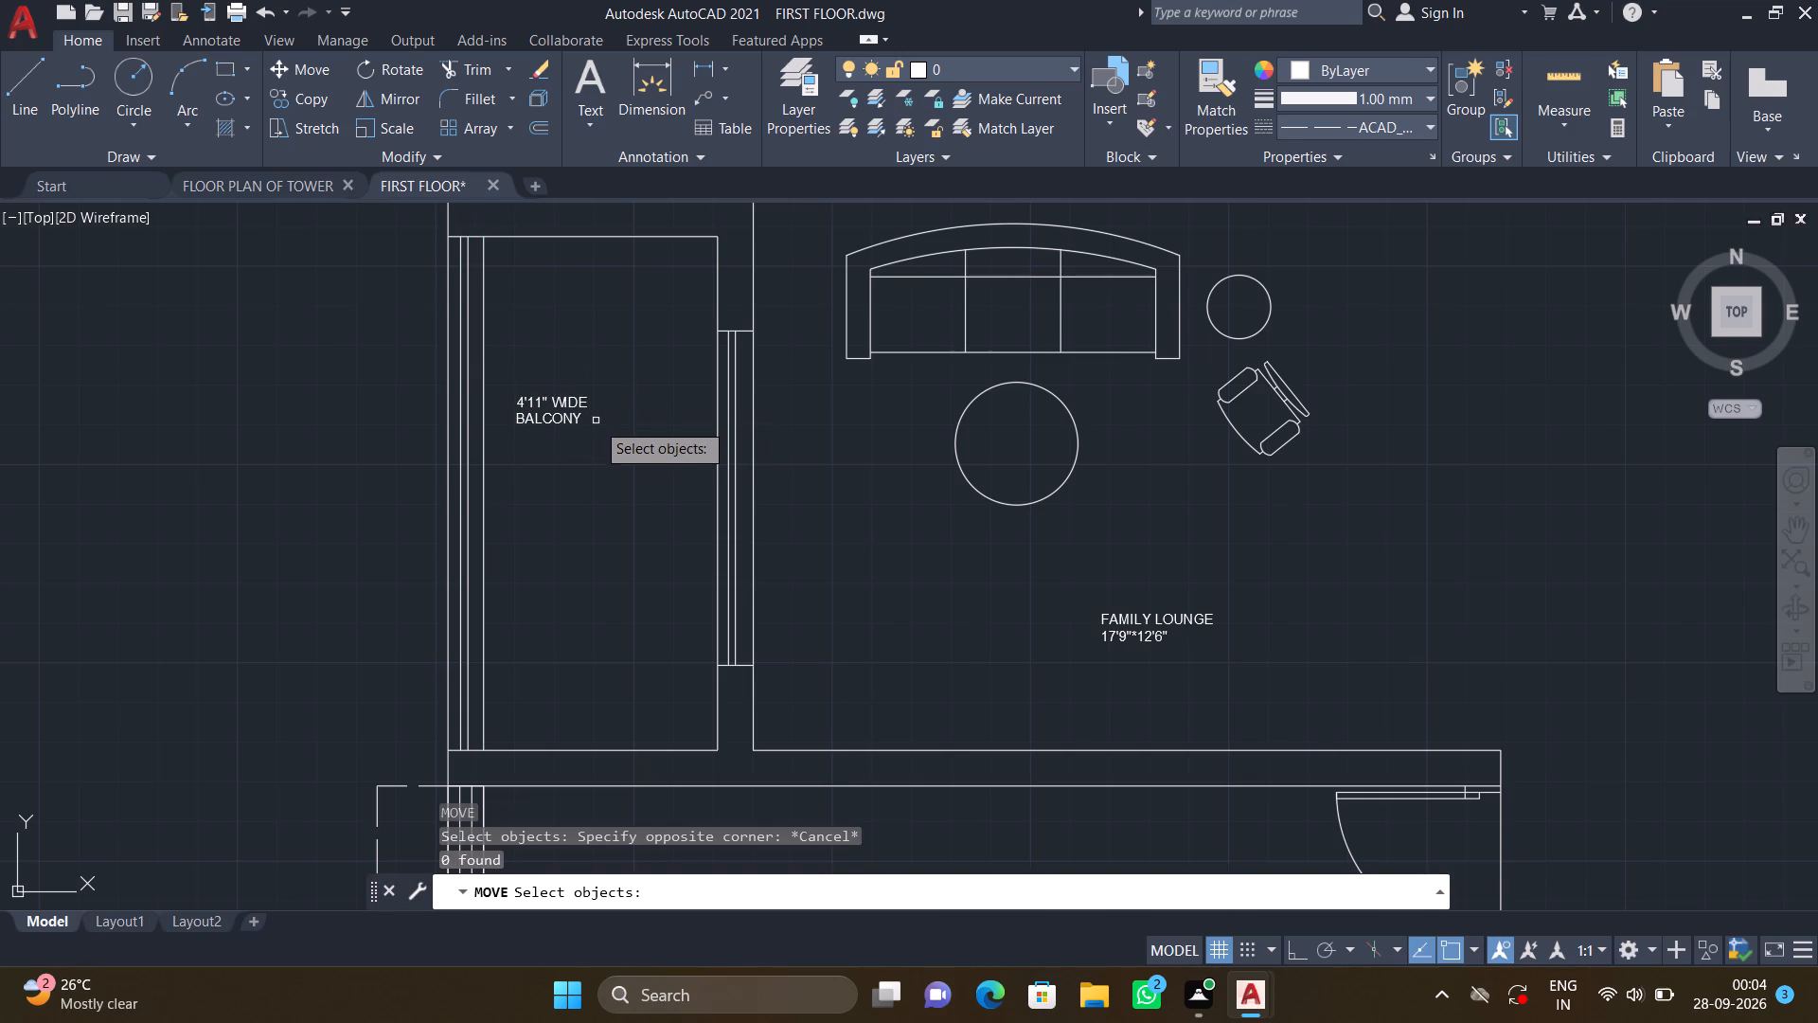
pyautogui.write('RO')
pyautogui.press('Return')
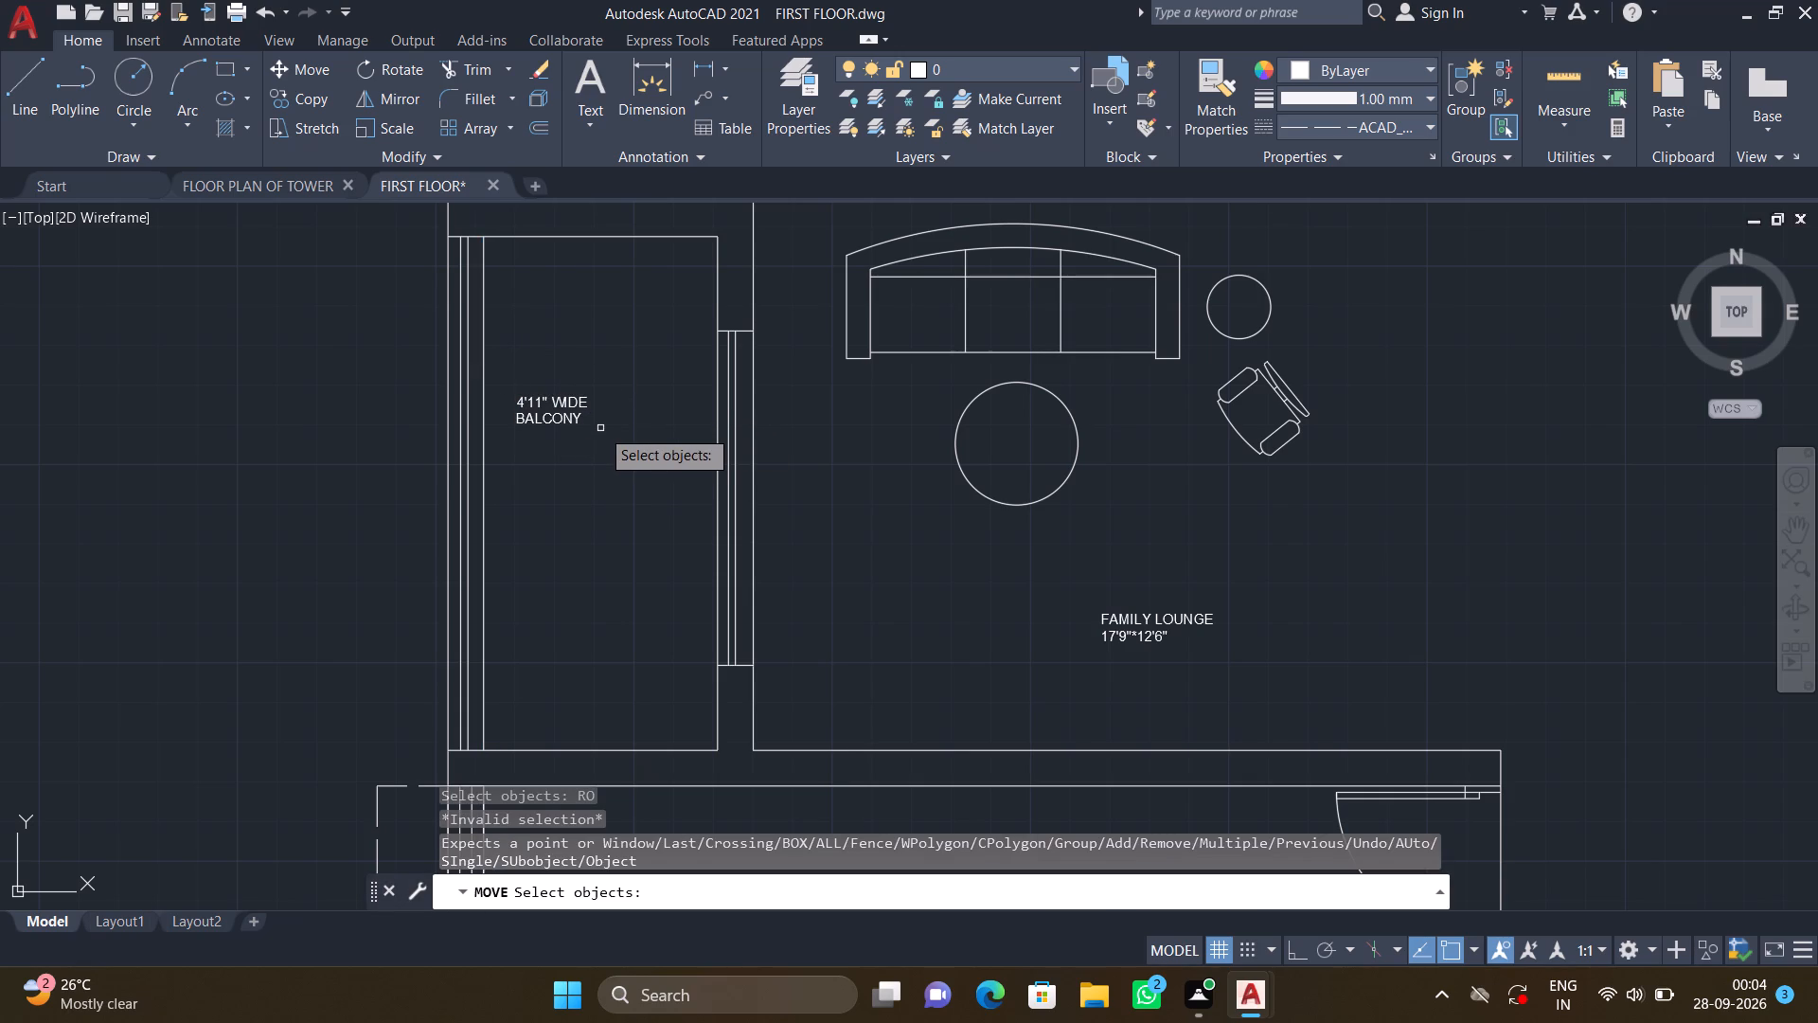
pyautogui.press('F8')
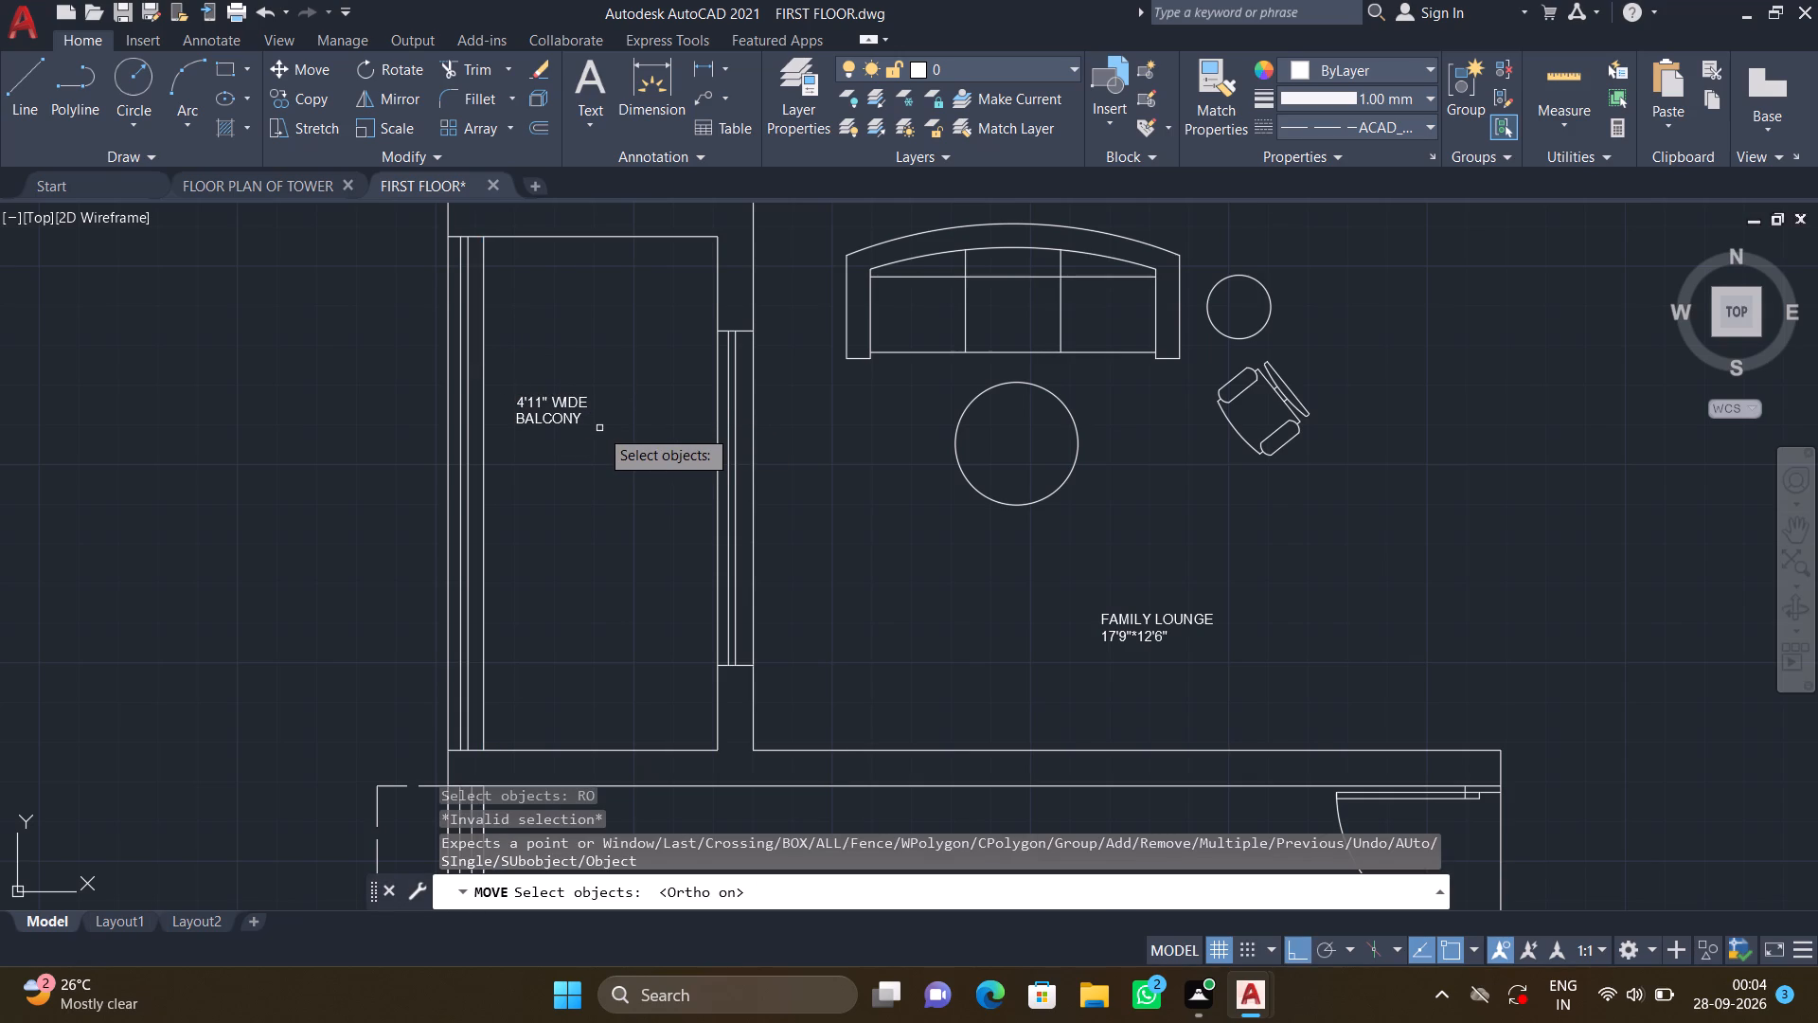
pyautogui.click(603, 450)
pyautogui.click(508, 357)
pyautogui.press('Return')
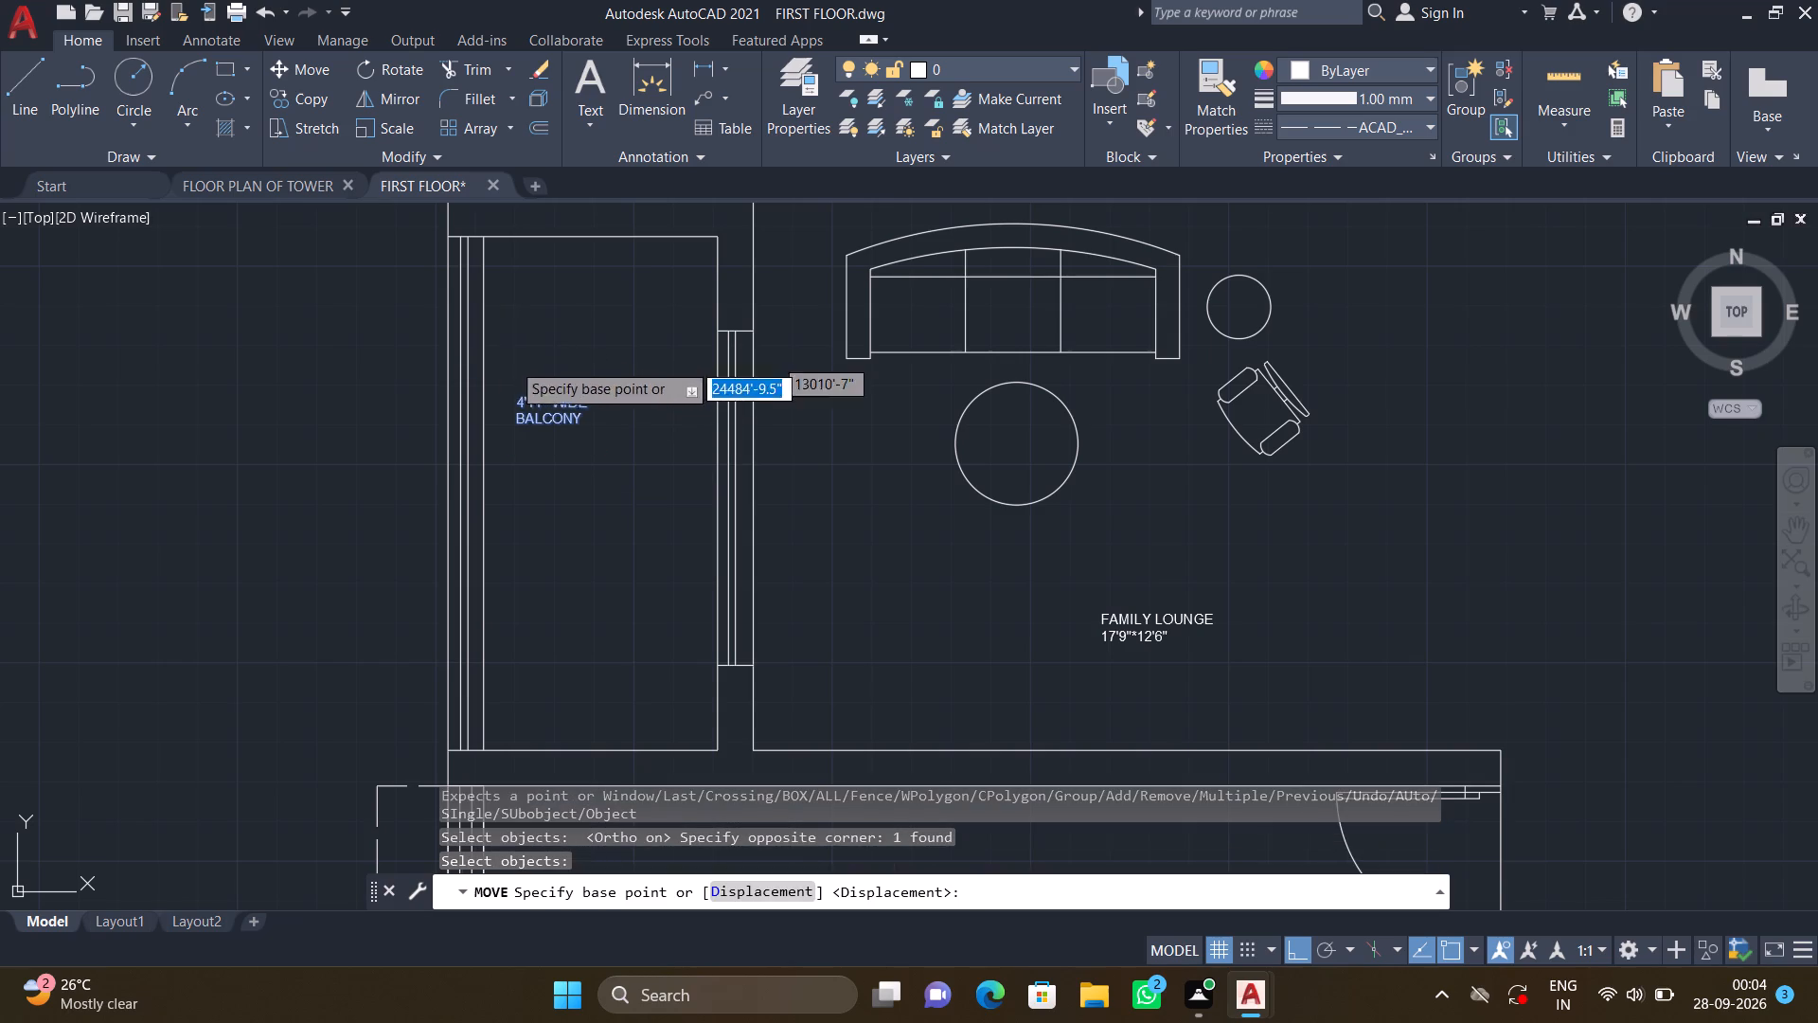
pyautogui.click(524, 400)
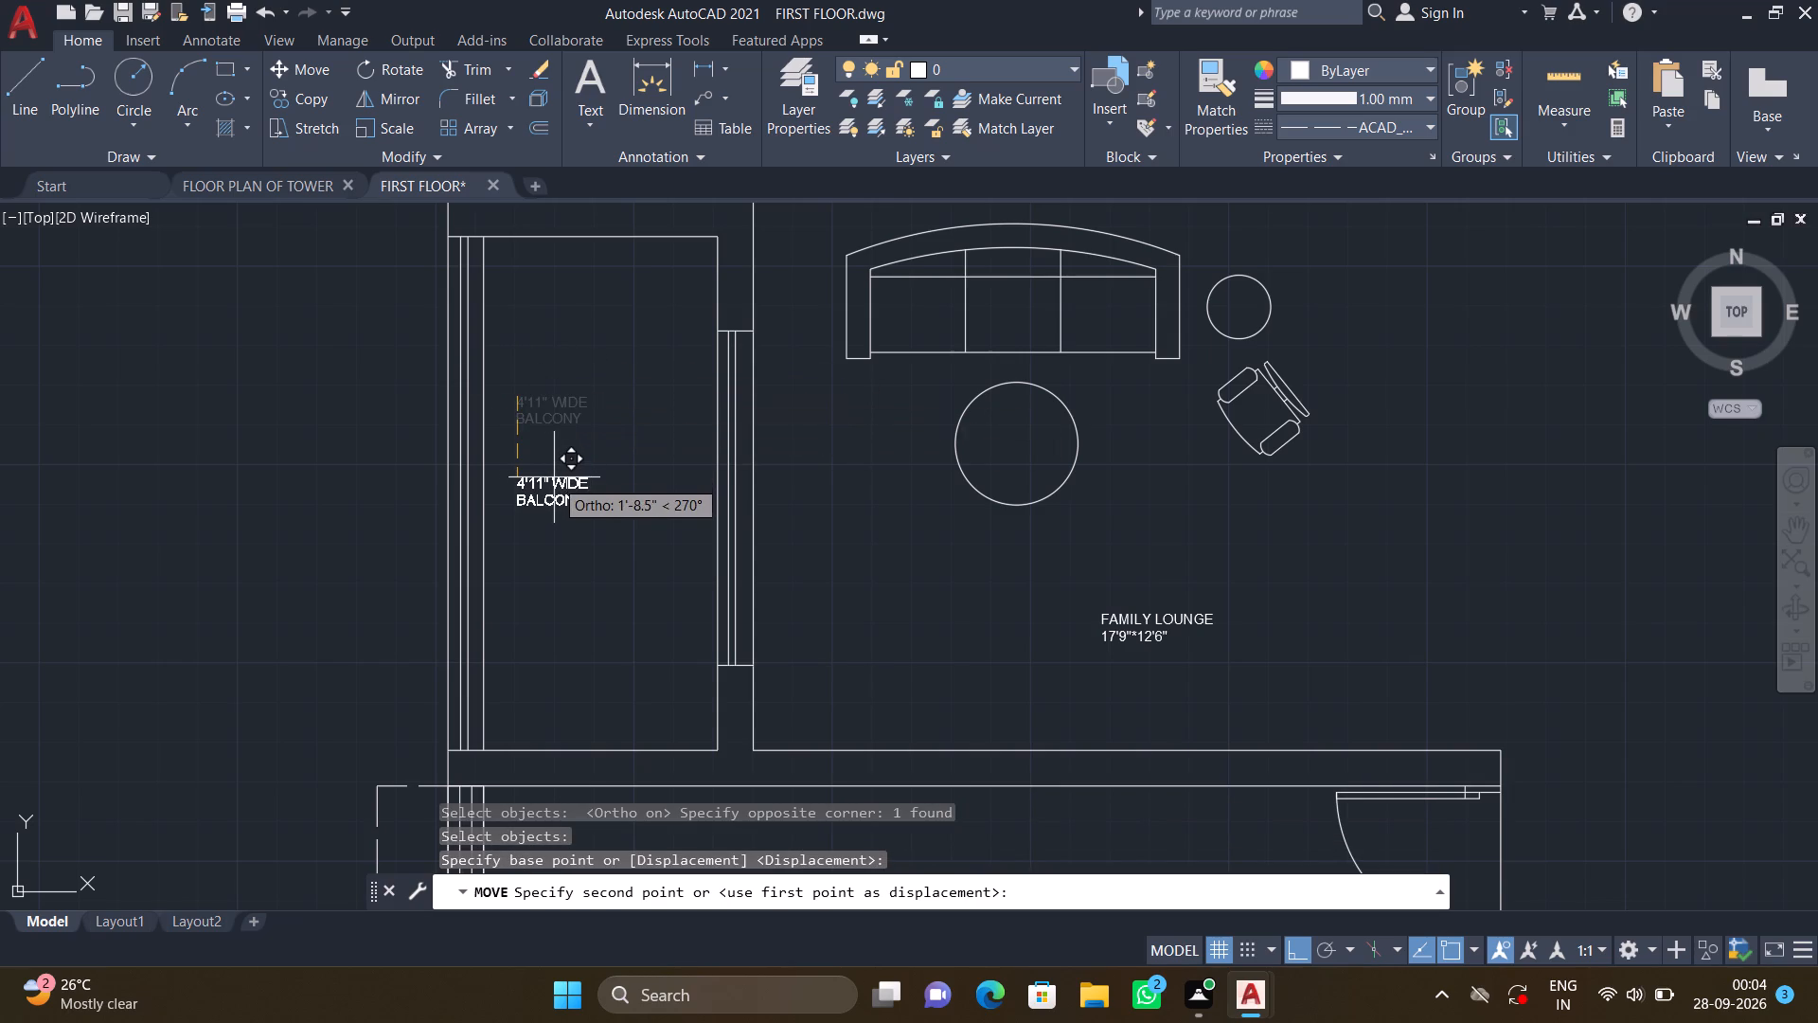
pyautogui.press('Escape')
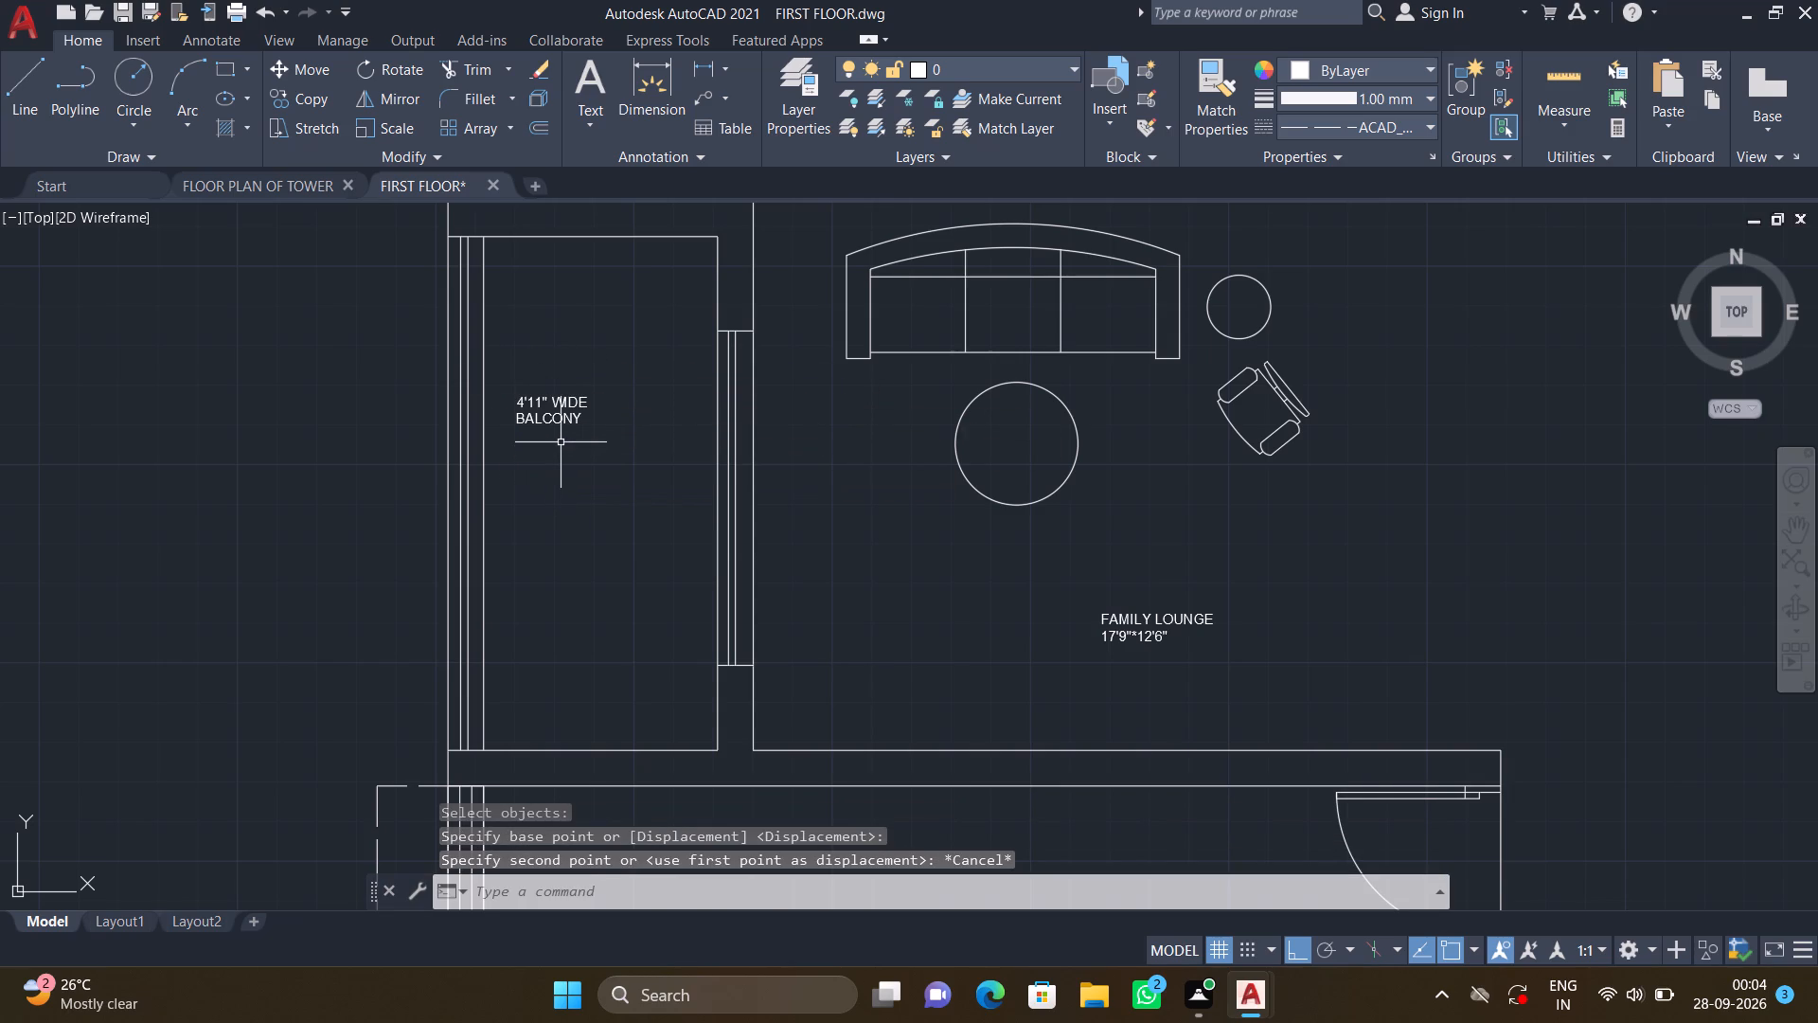
# Rotate the "4'11" WIDE BALCONY" label a quarter turn clockwise about its upper starting corner so it reads vertically downward.
pyautogui.write('RO')
pyautogui.press('Return')
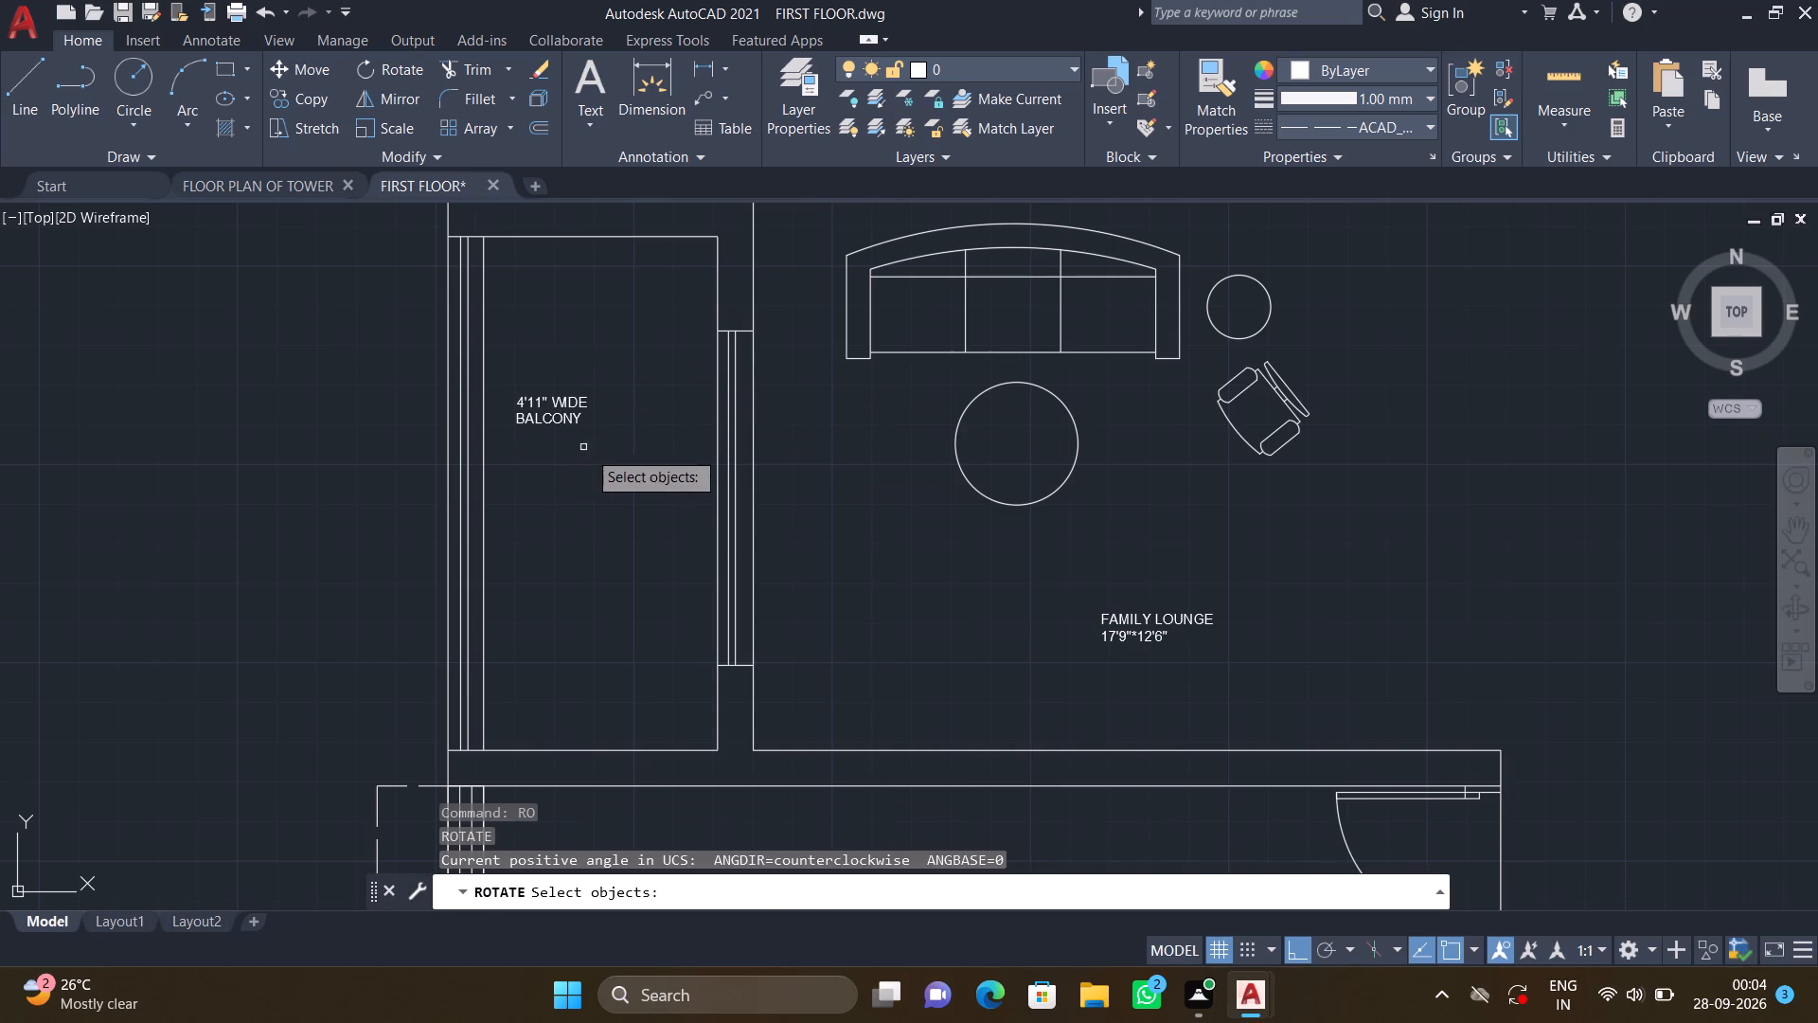
pyautogui.moveTo(611, 480); pyautogui.dragTo(598, 434)
pyautogui.click(515, 336)
pyautogui.press('Return')
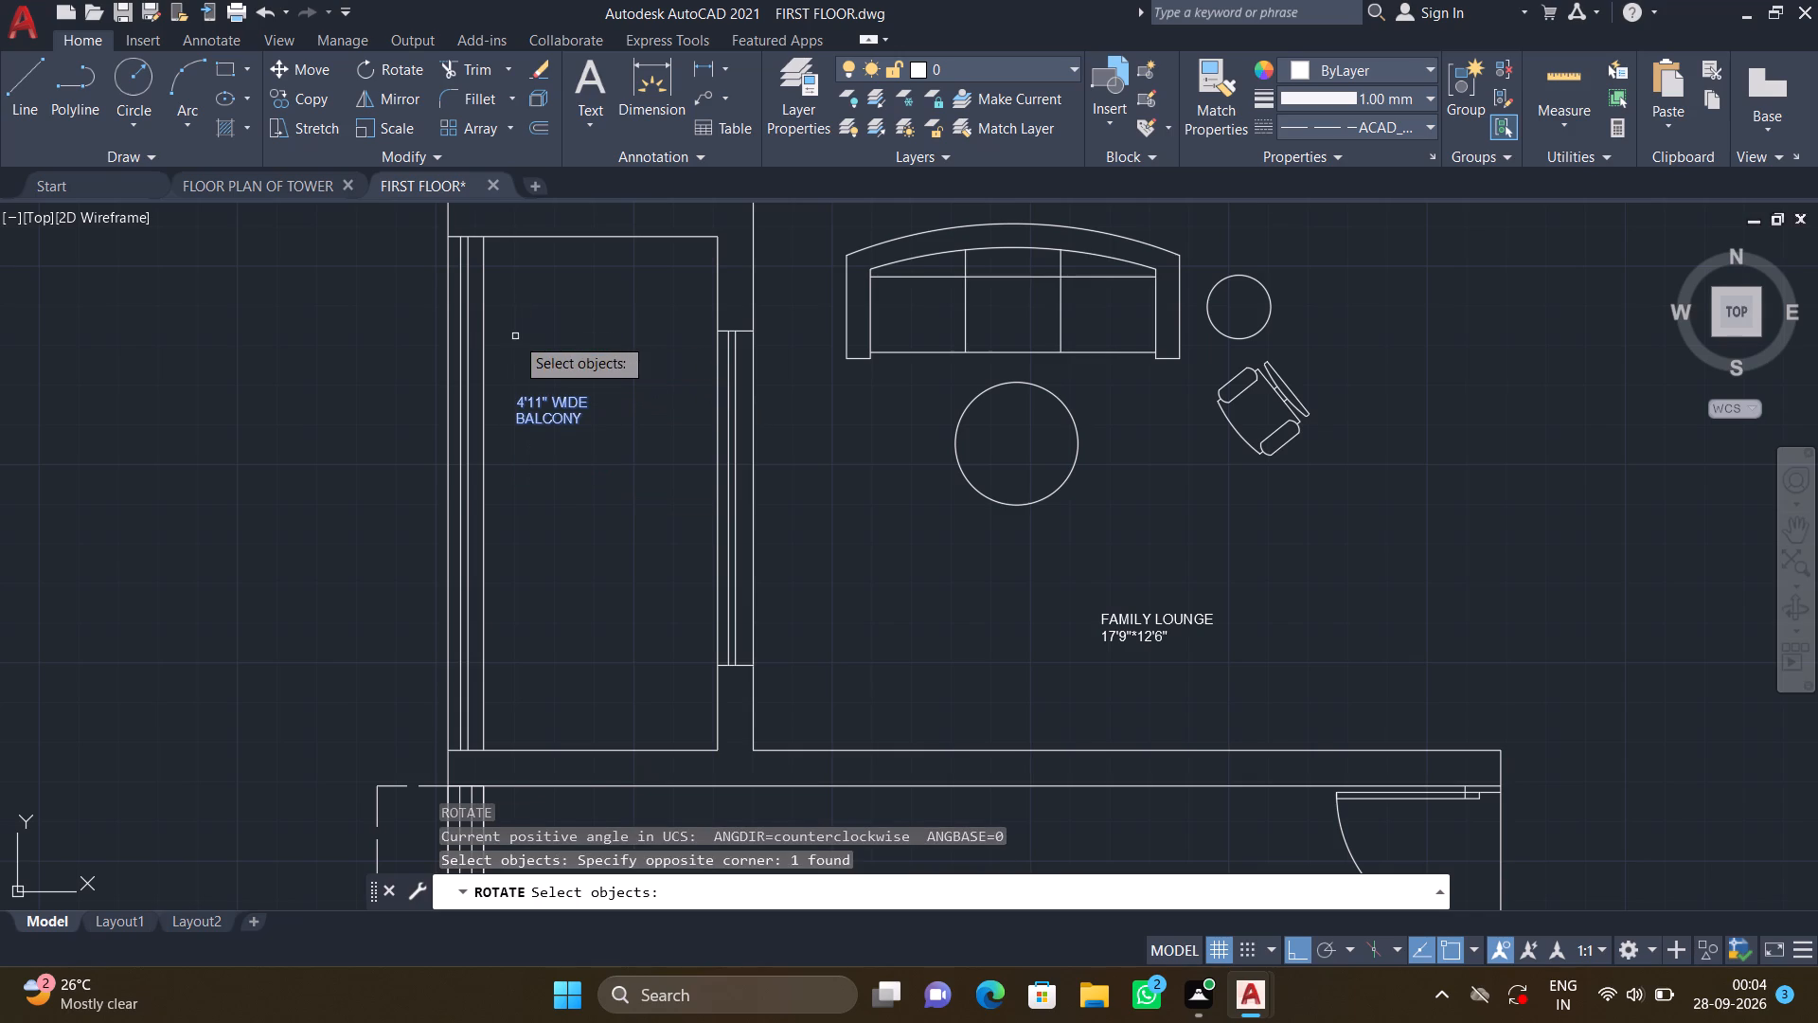
pyautogui.click(515, 403)
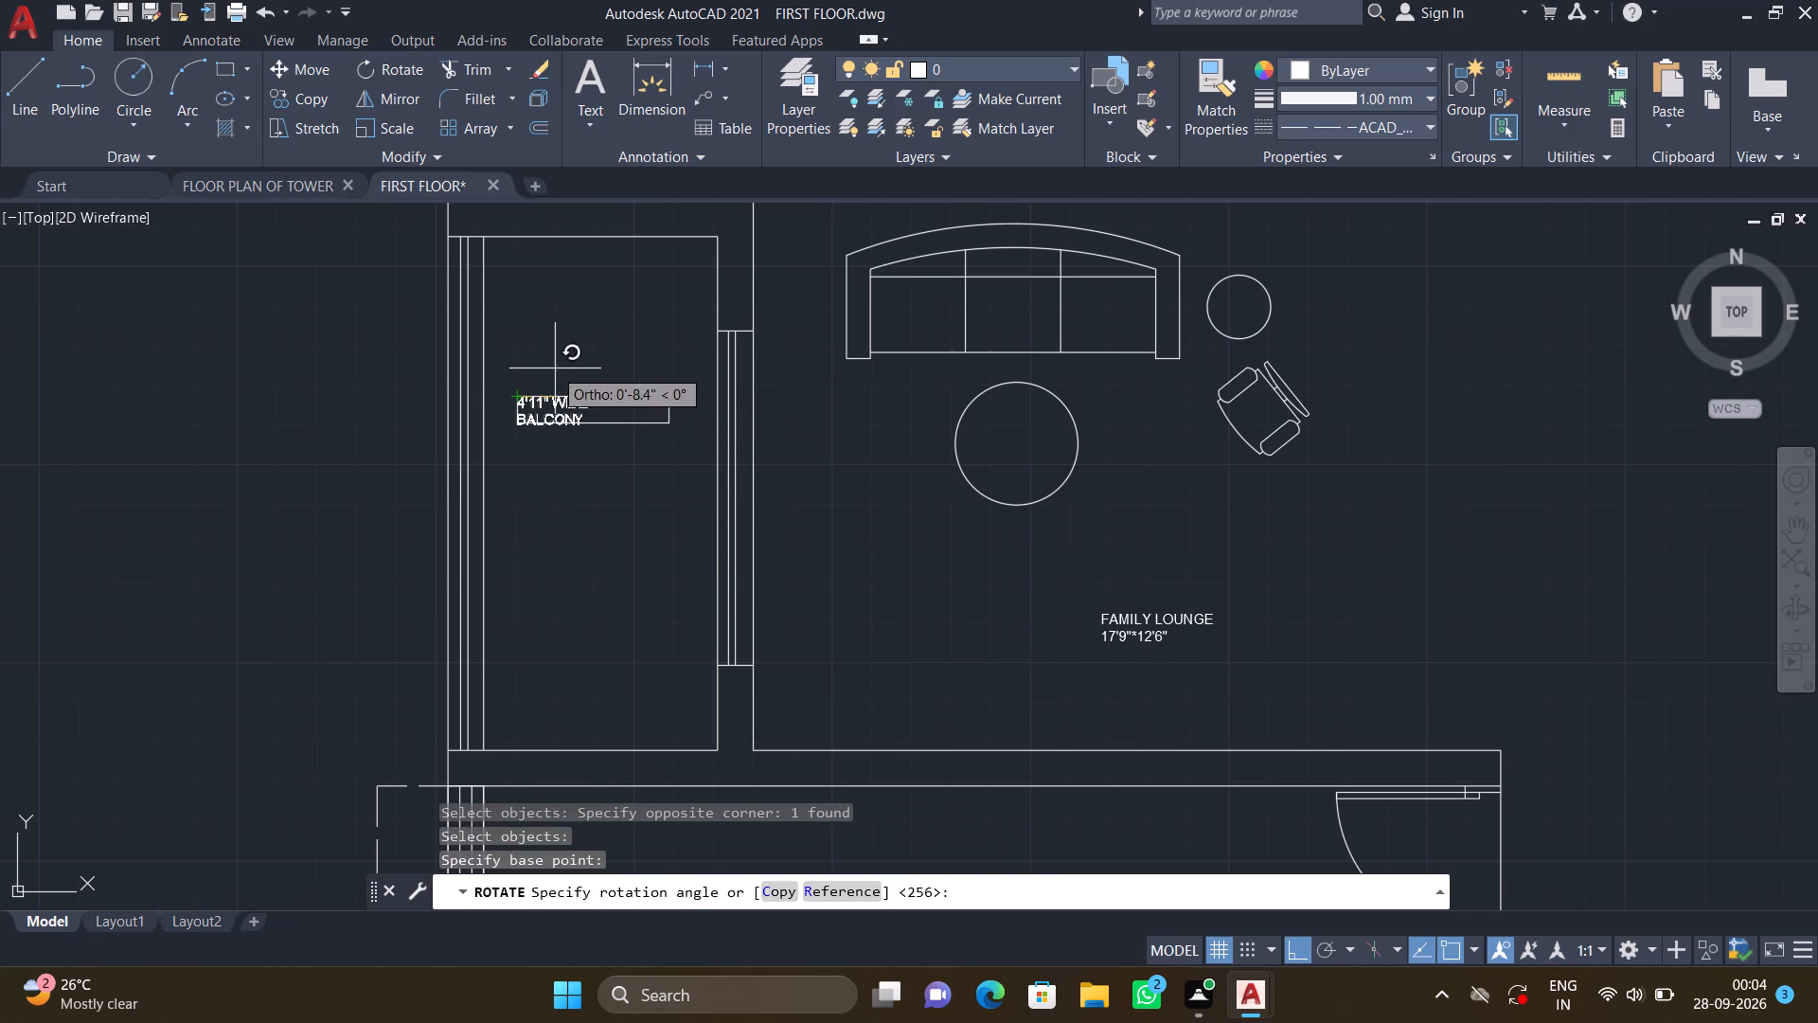
pyautogui.click(563, 490)
# Move the rotated balcony label diagonally, with ortho off, into the middle of the narrow balcony space.
pyautogui.press('m')
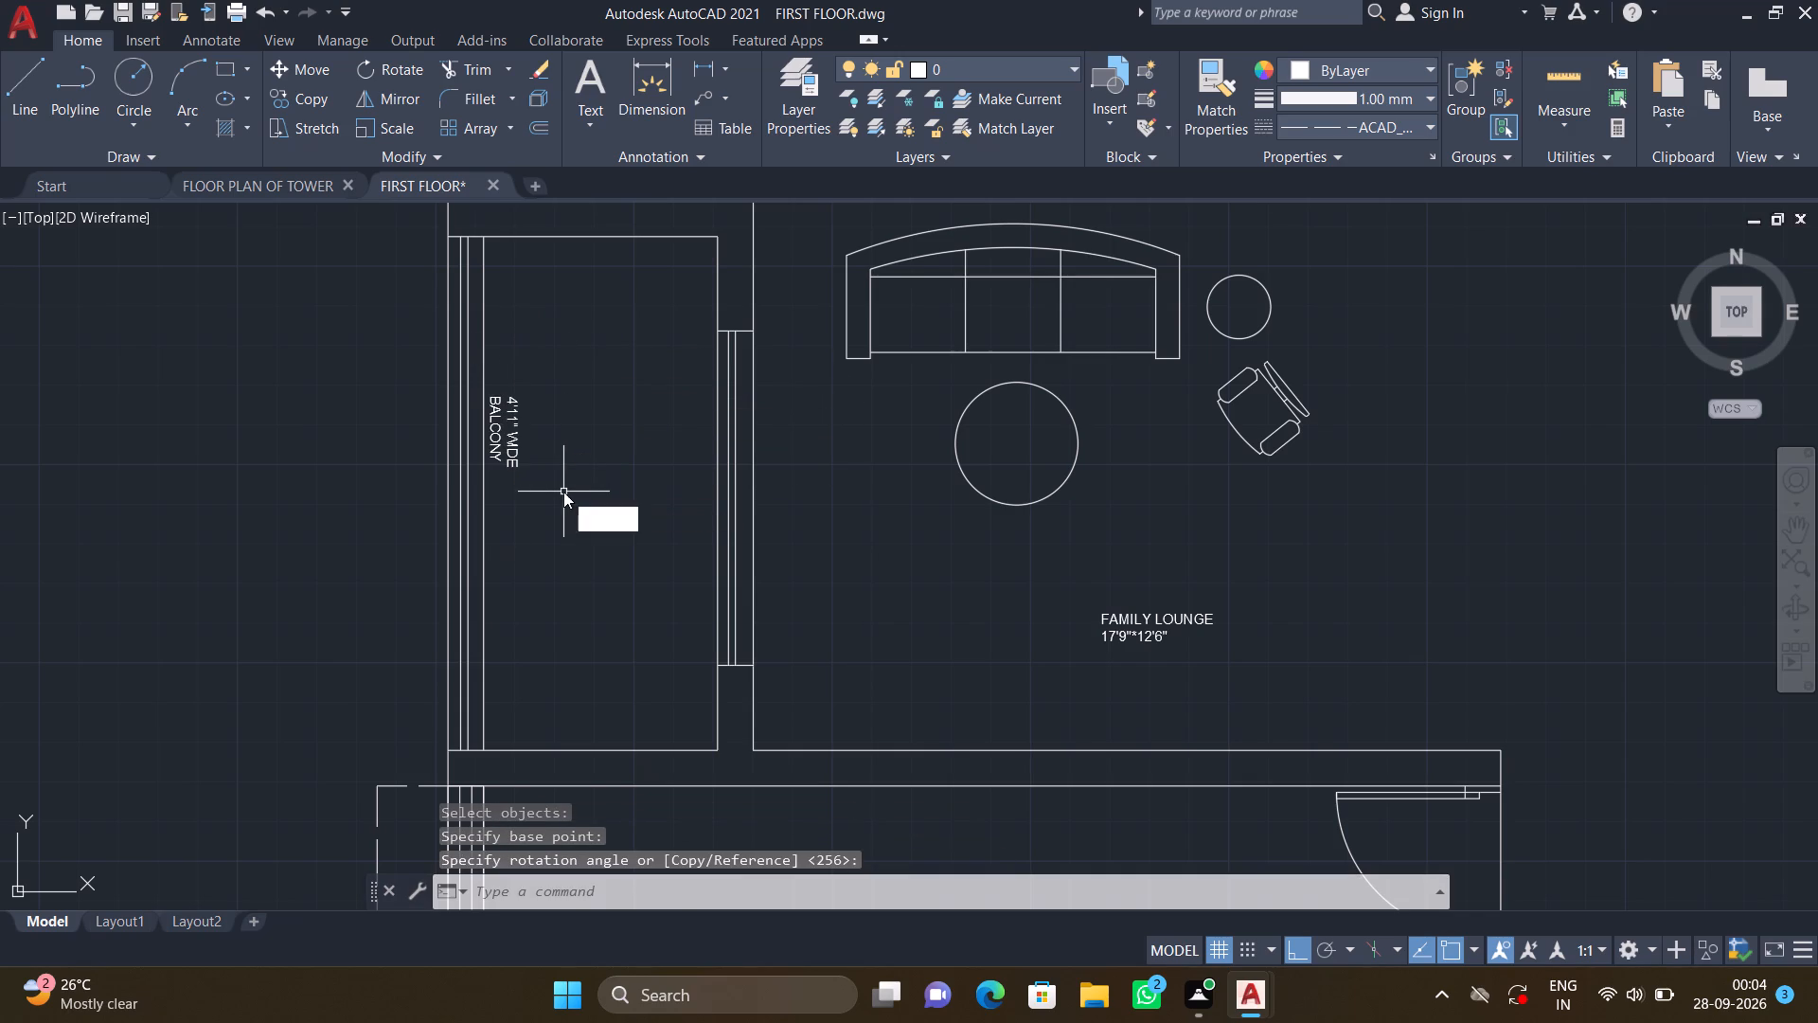
pyautogui.press('Return')
pyautogui.press('F8')
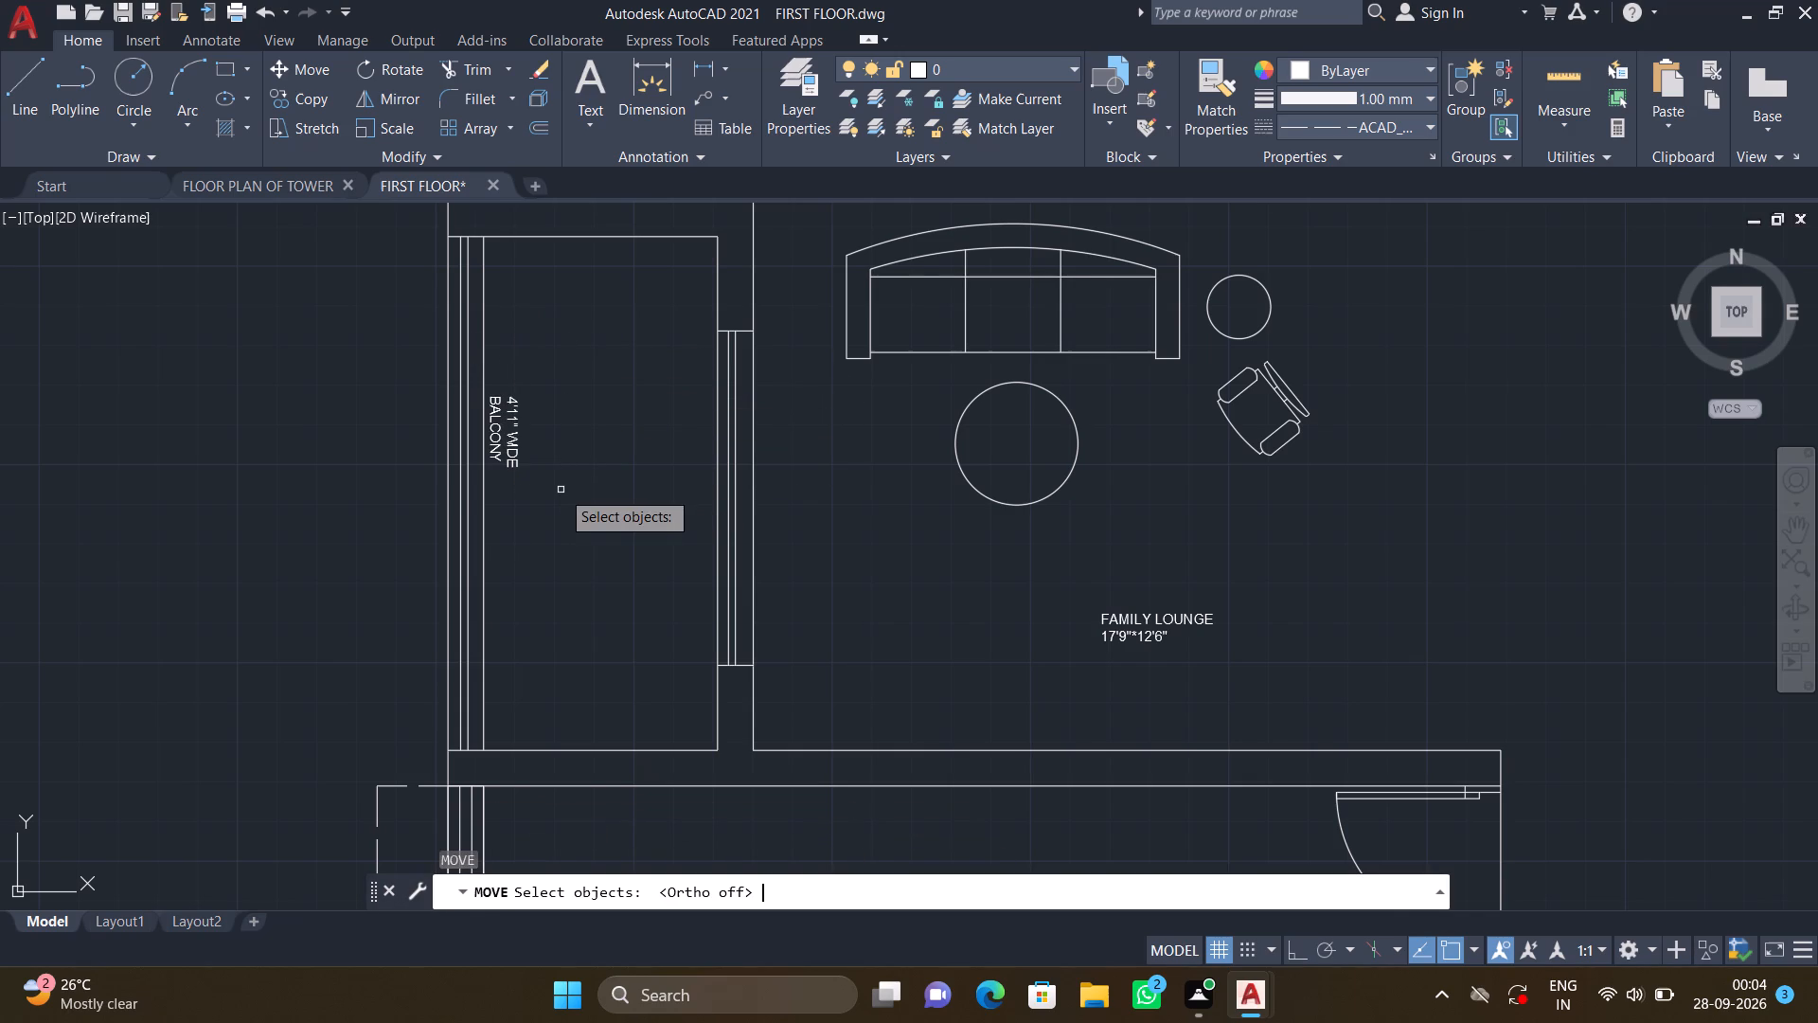
pyautogui.scroll(3, 535, 474)
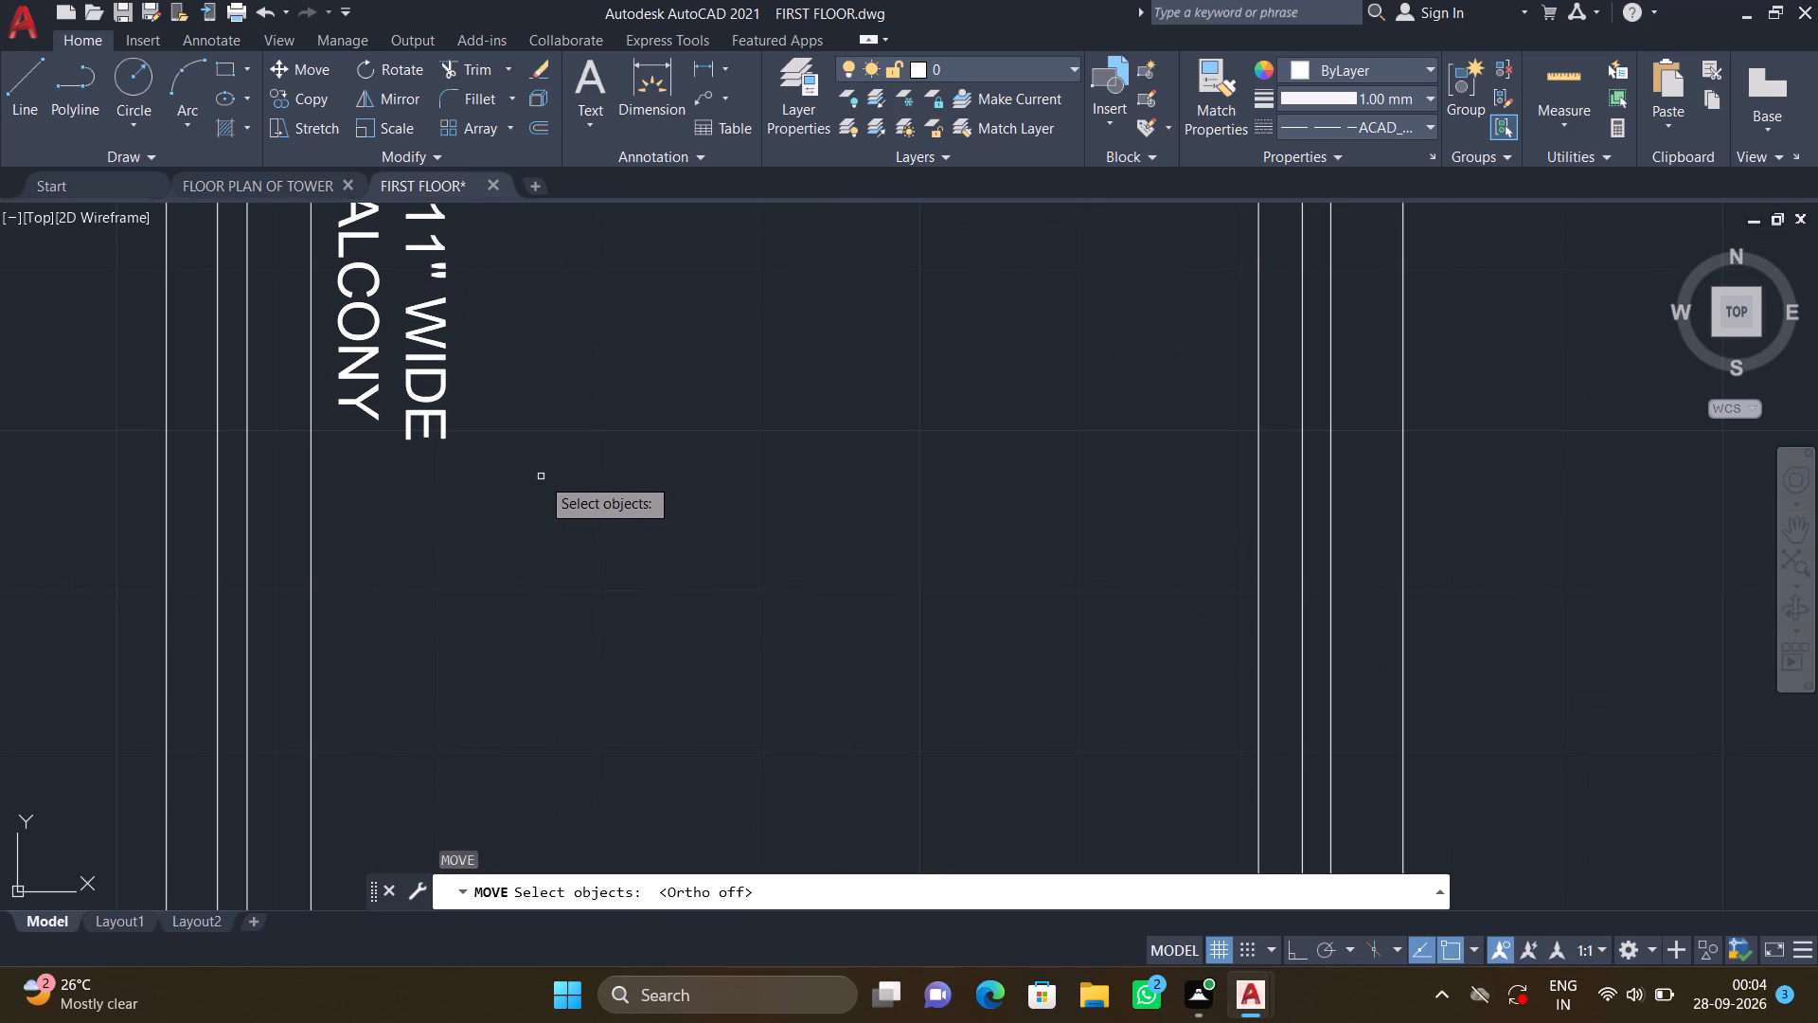
pyautogui.moveTo(536, 475); pyautogui.dragTo(586, 567, button='middle')
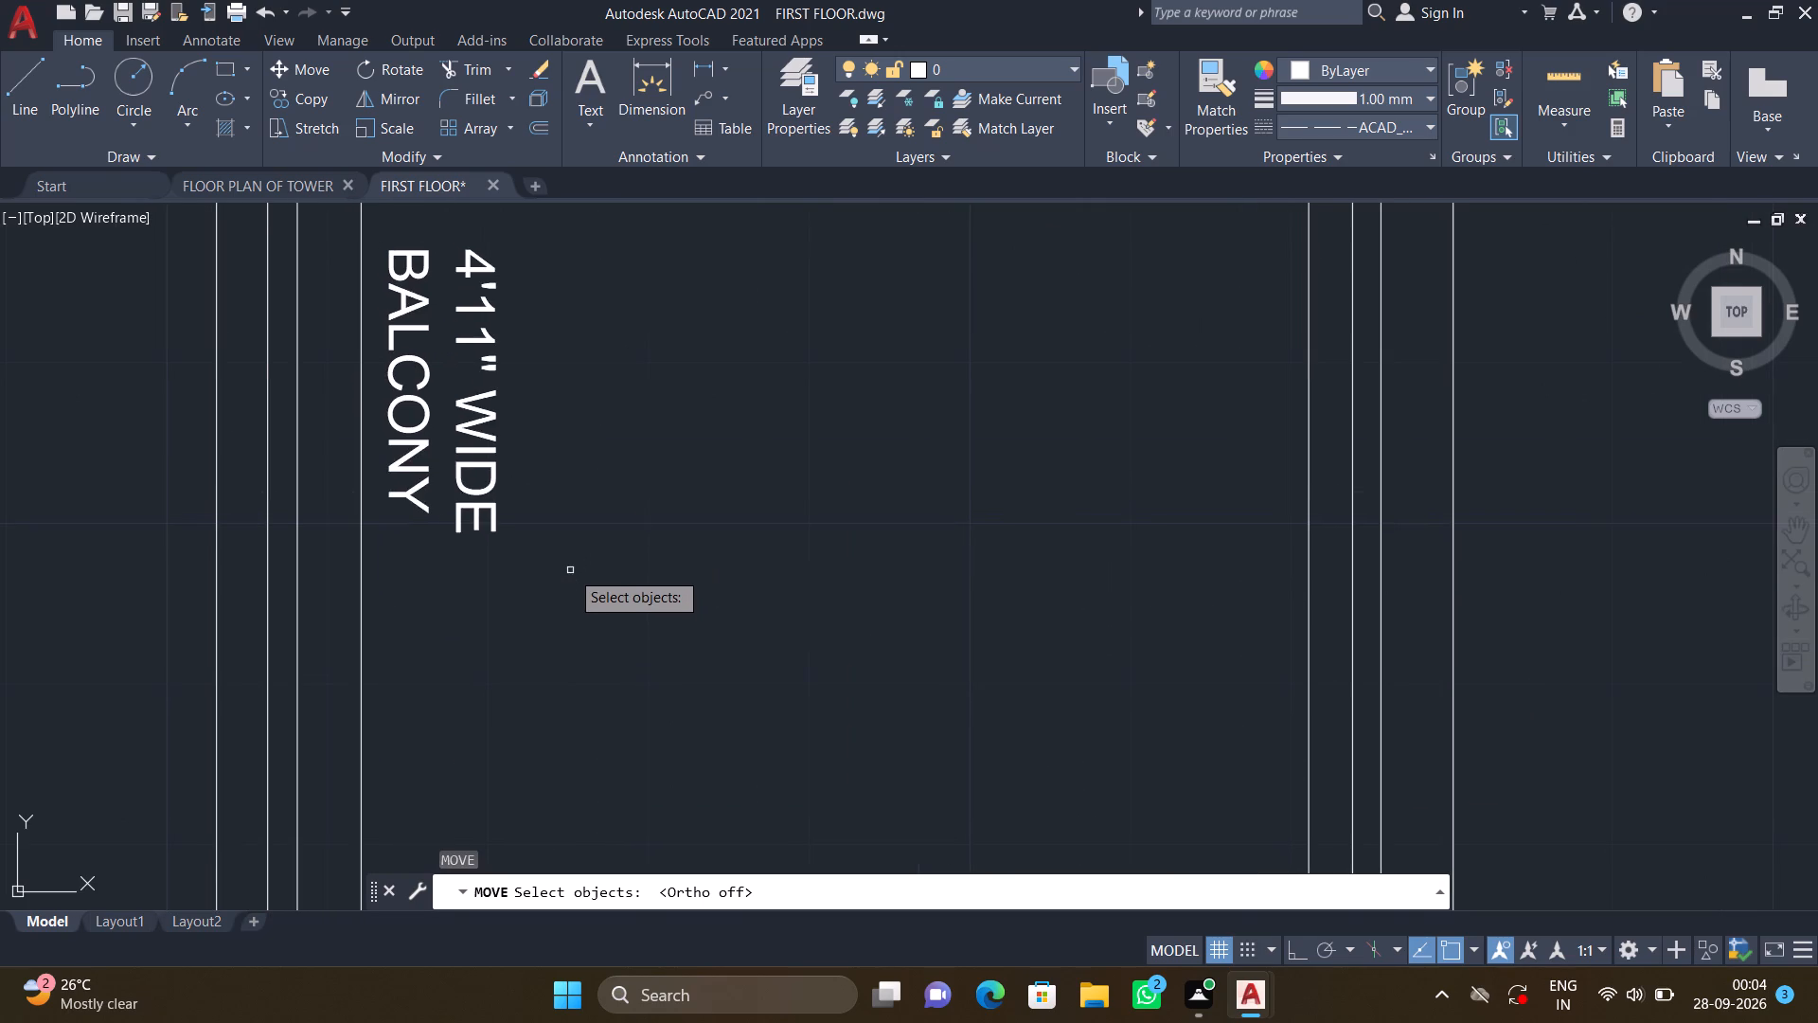
pyautogui.moveTo(570, 578); pyautogui.dragTo(589, 727, button='middle')
pyautogui.moveTo(568, 730); pyautogui.dragTo(561, 718)
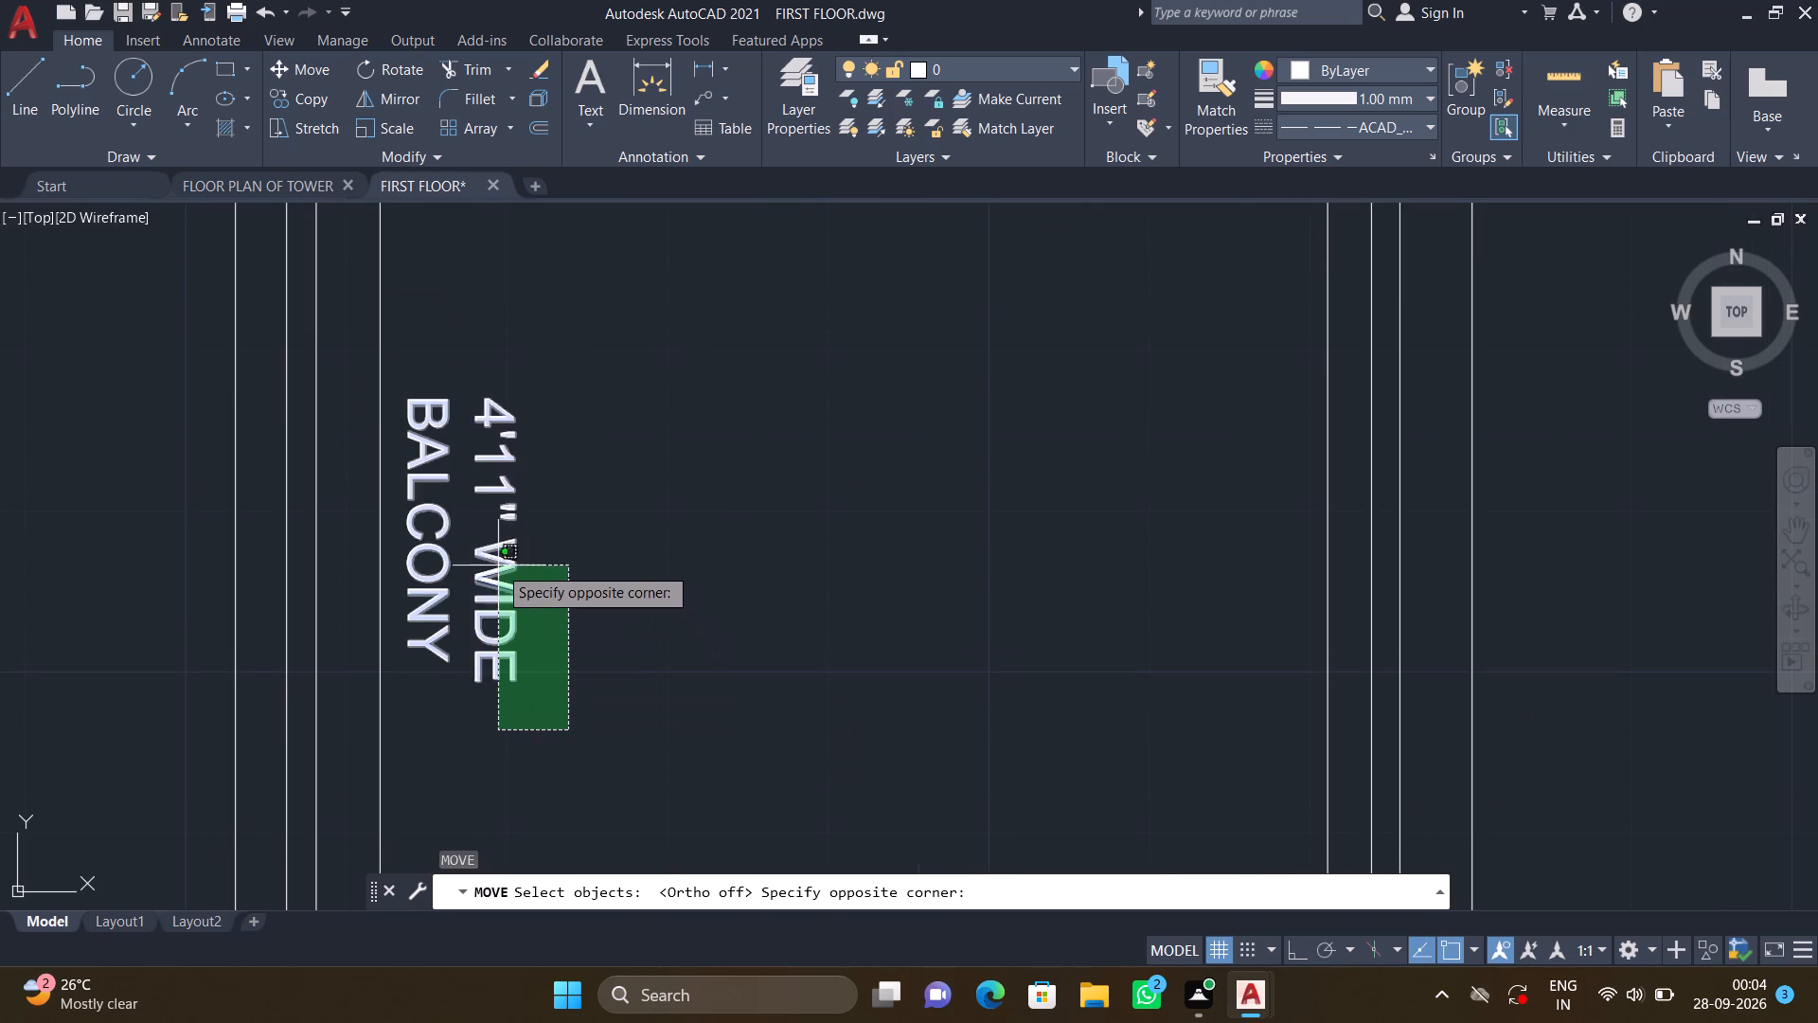
pyautogui.click(412, 338)
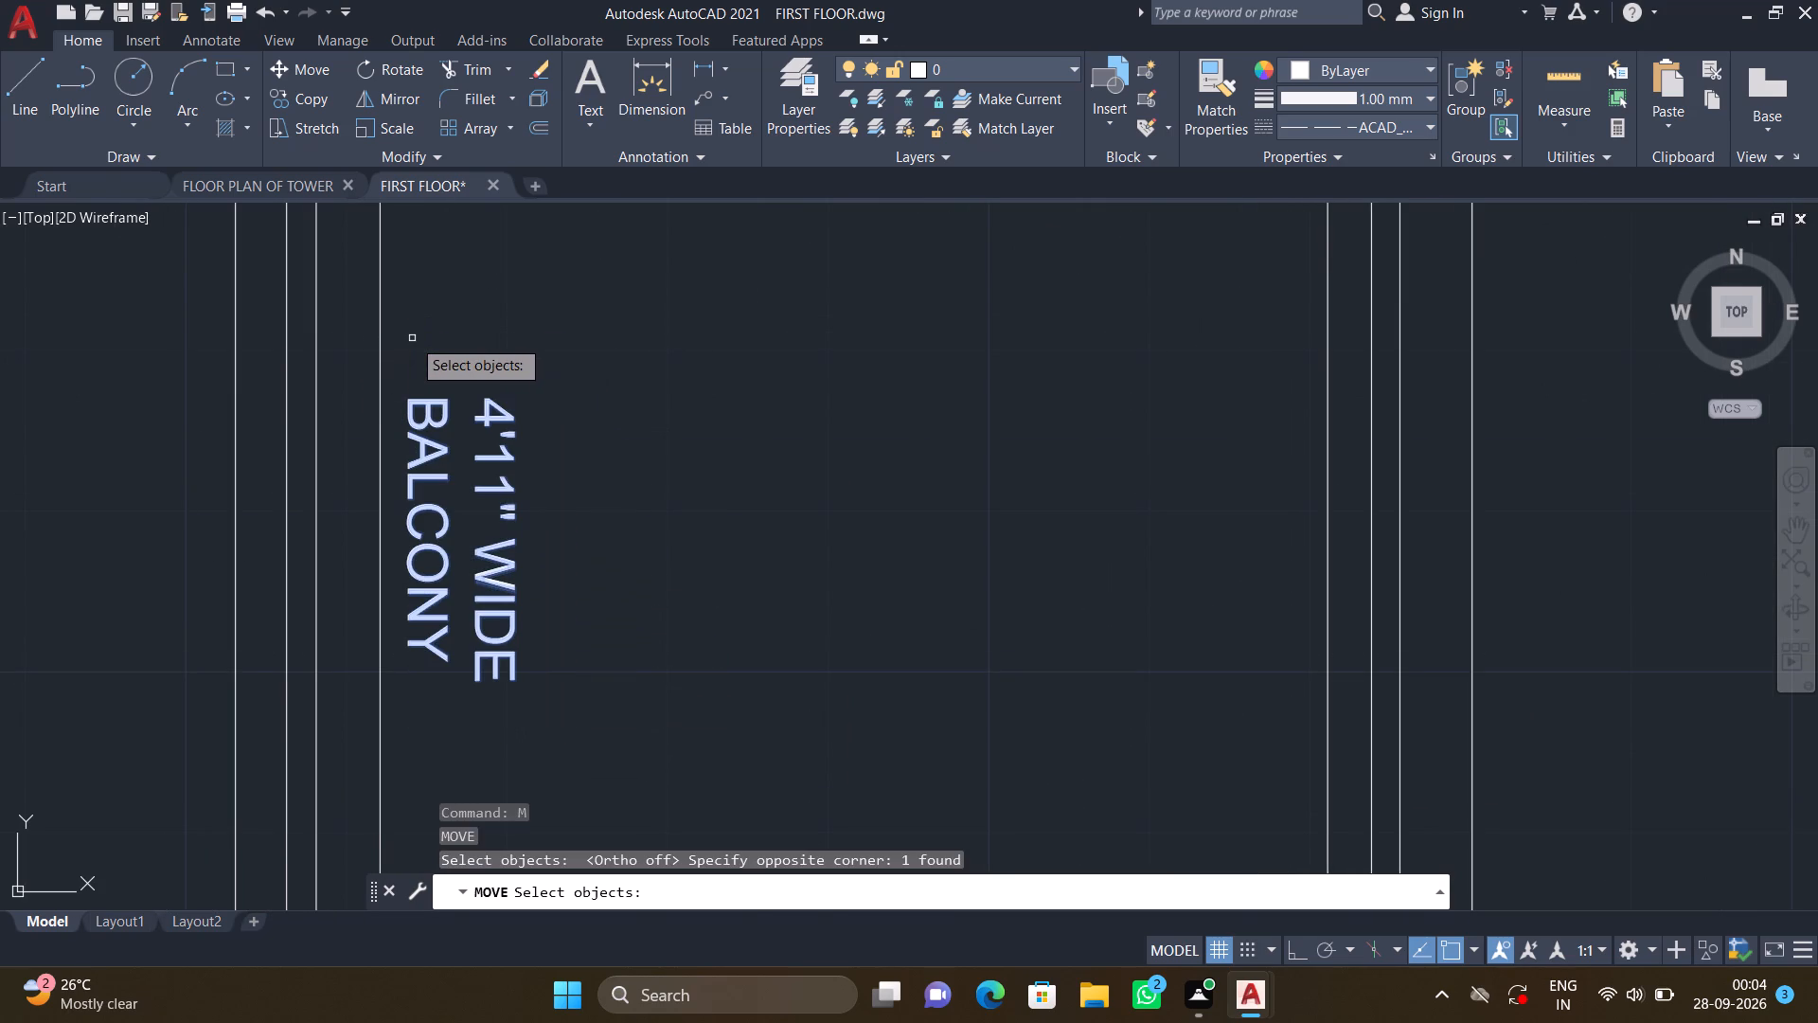
pyautogui.press('Return')
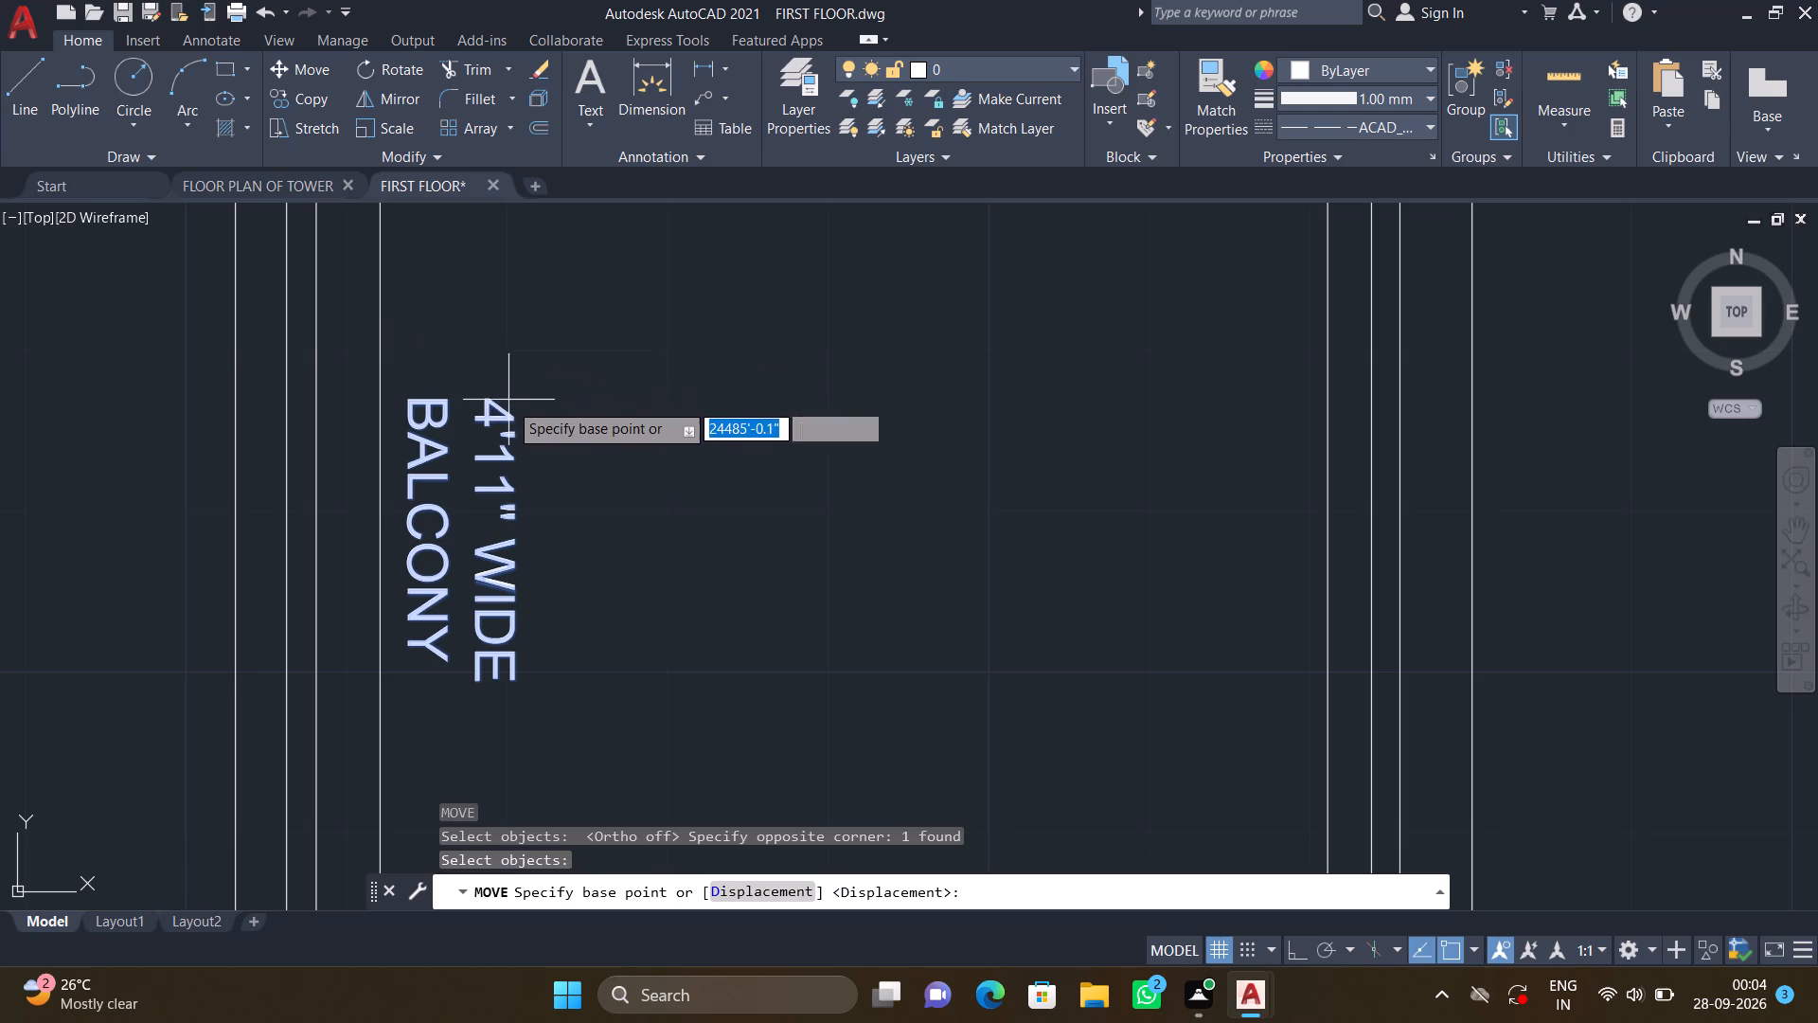
pyautogui.click(501, 415)
pyautogui.scroll(-2, 626, 456)
pyautogui.moveTo(736, 498); pyautogui.dragTo(700, 467, button='middle')
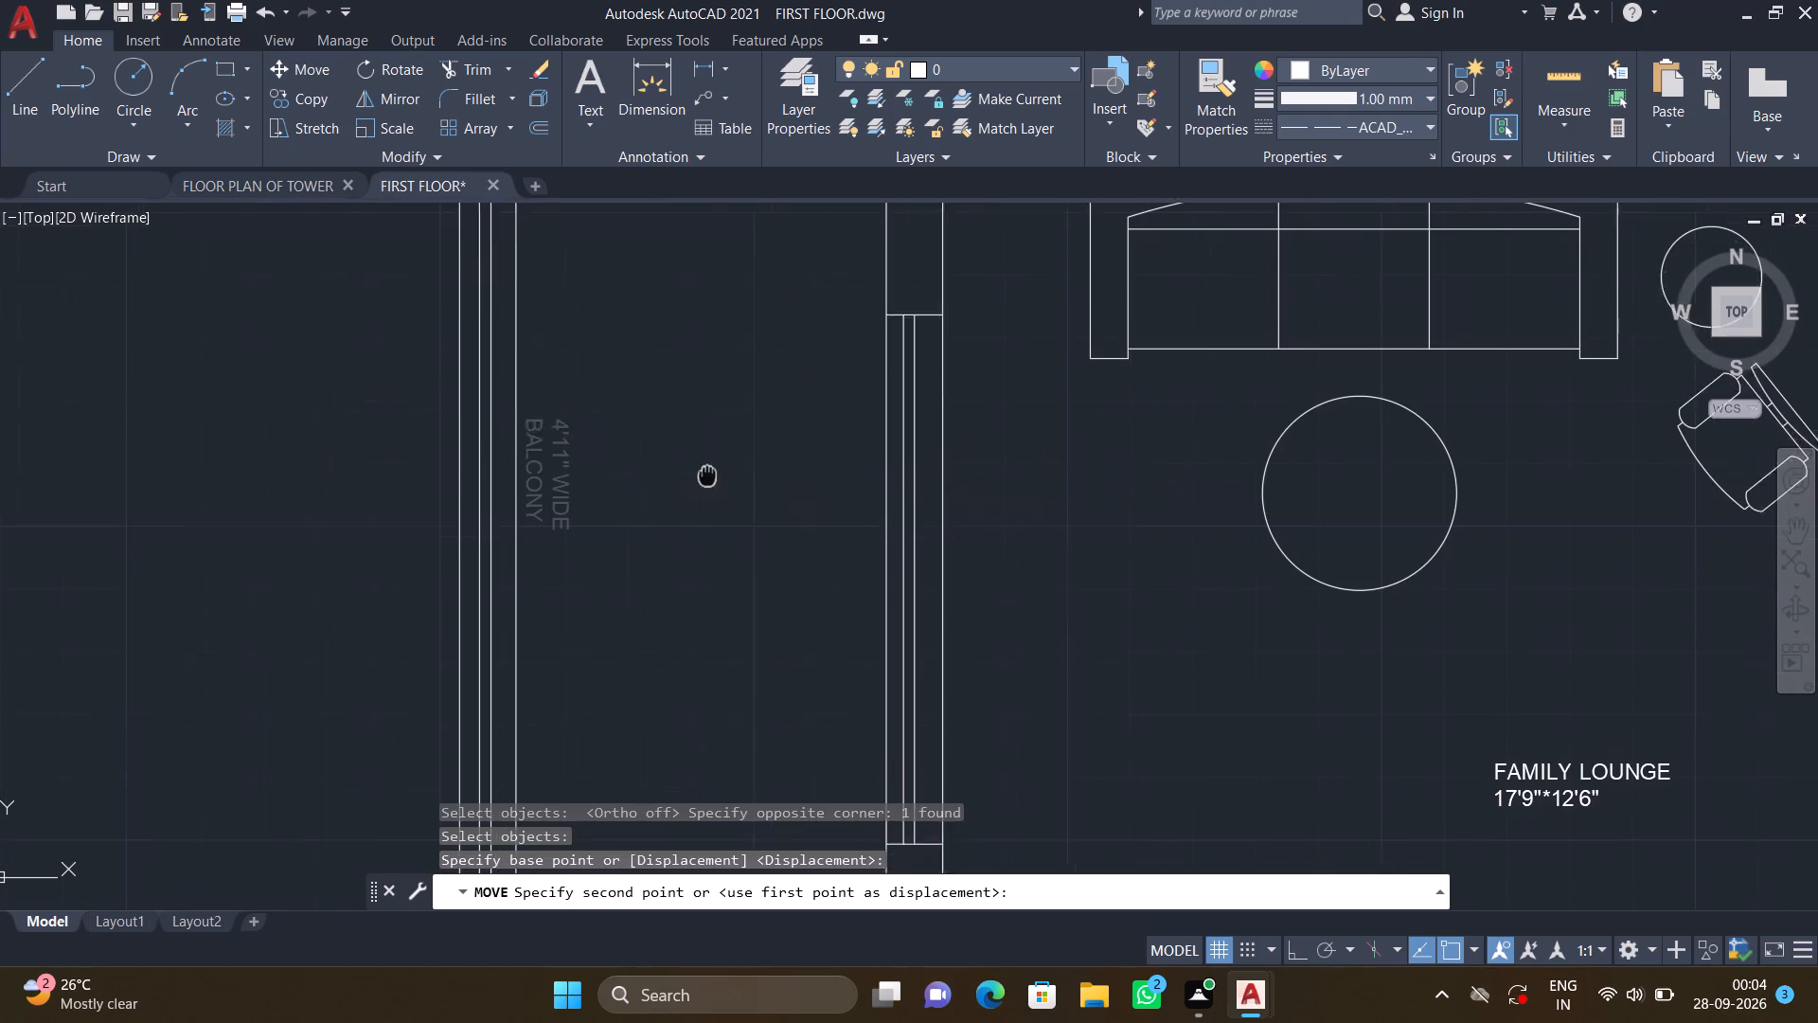
pyautogui.moveTo(700, 467); pyautogui.dragTo(637, 405, button='middle')
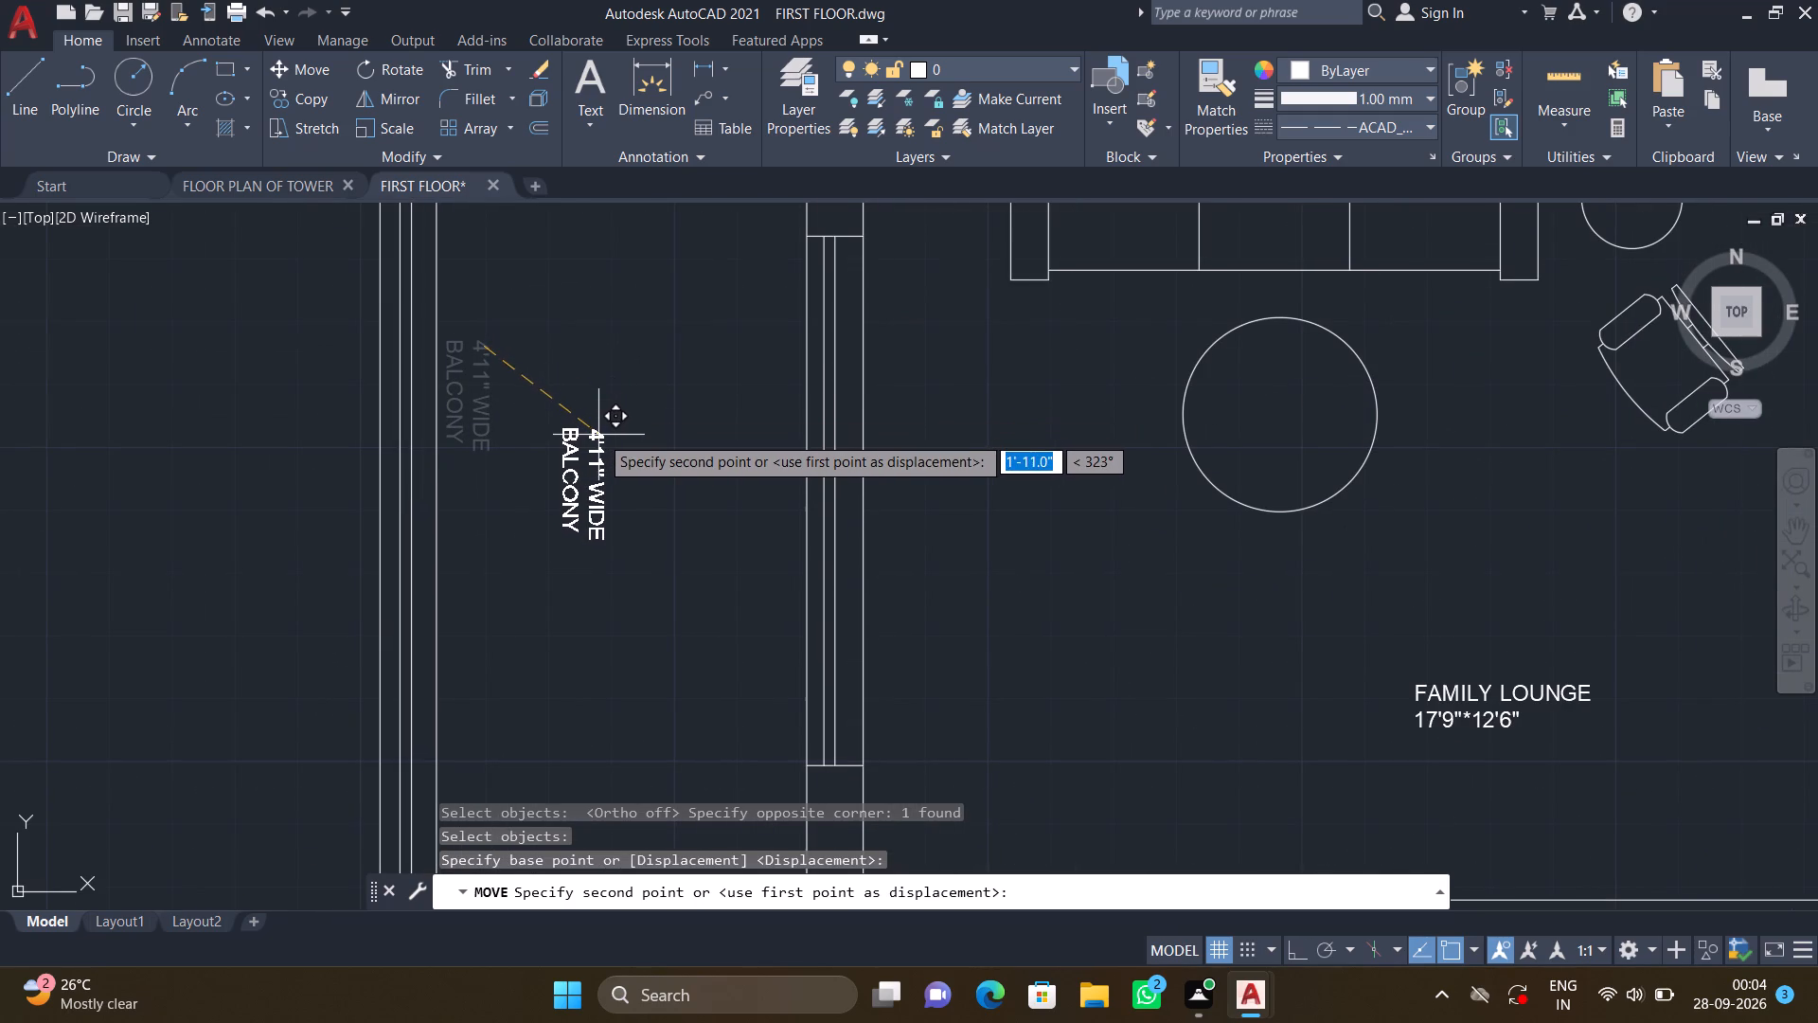
pyautogui.scroll(-2, 596, 417)
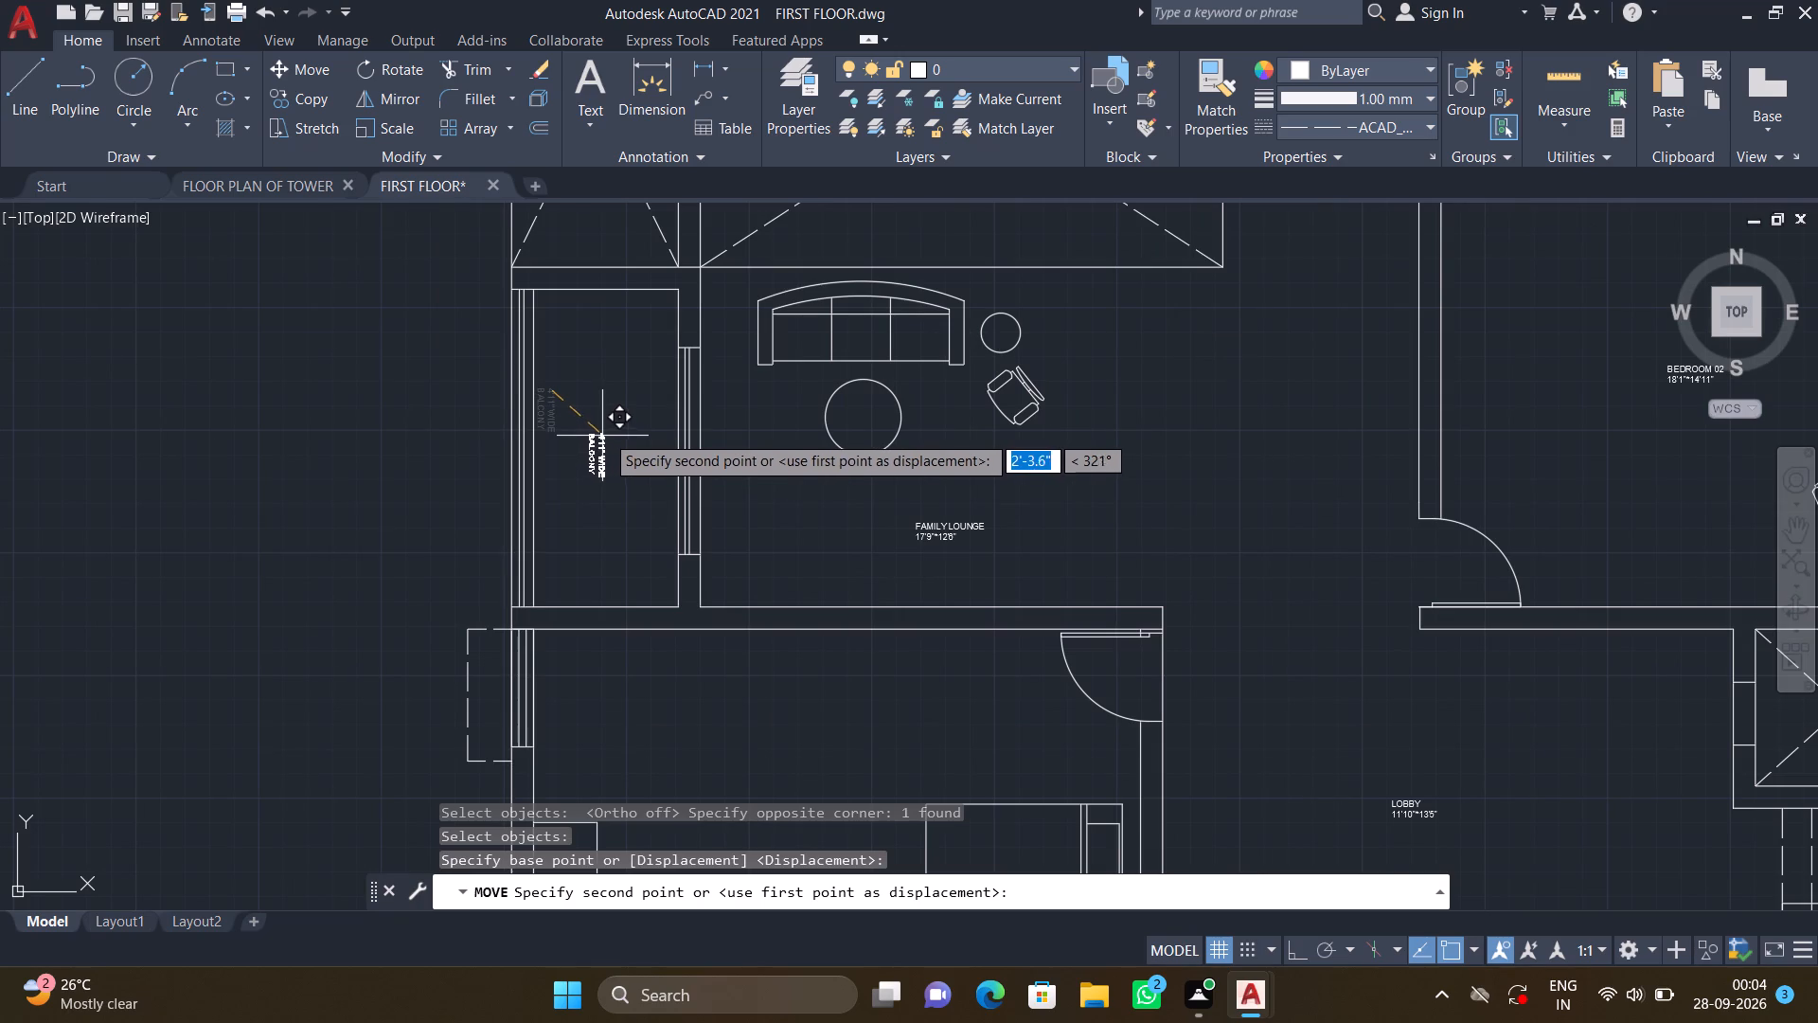
pyautogui.scroll(3, 607, 432)
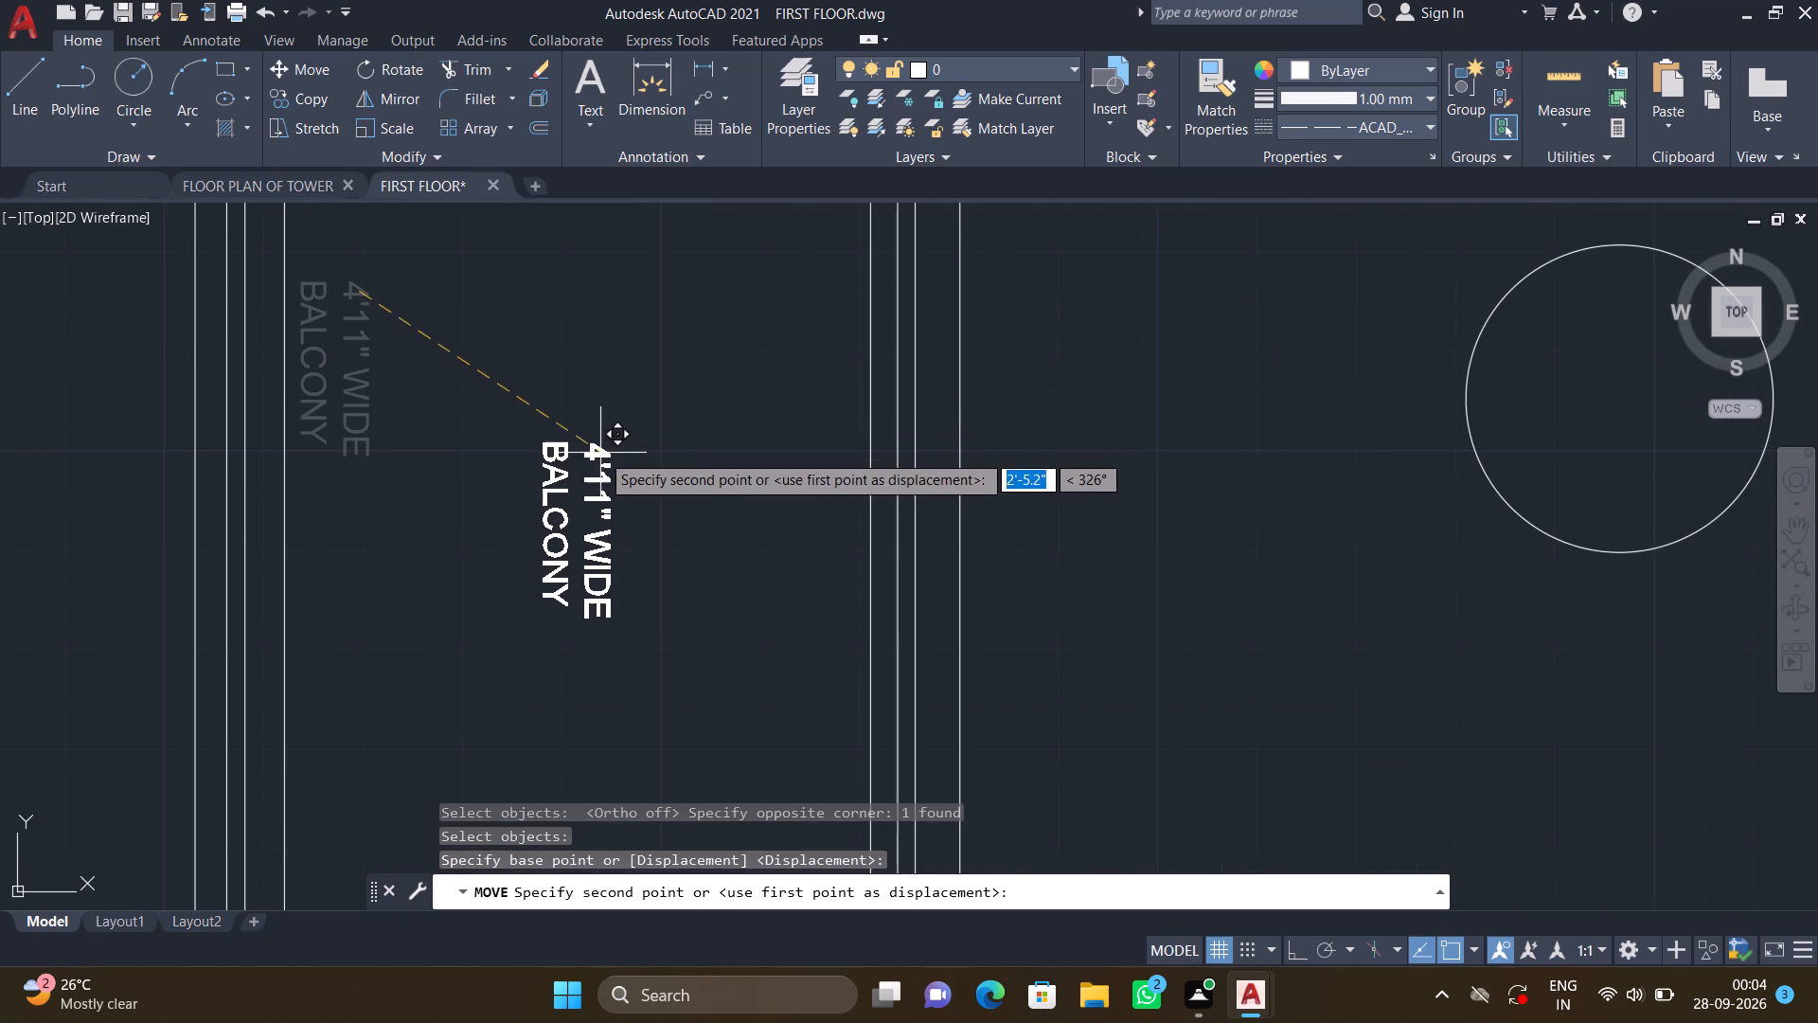
pyautogui.click(600, 453)
# Add the two-line multiline text label "BEDROOM-03" and "12'10"*13'5"" in the bedroom below the family lounge, keeping the text changes.
pyautogui.scroll(-3, 533, 504)
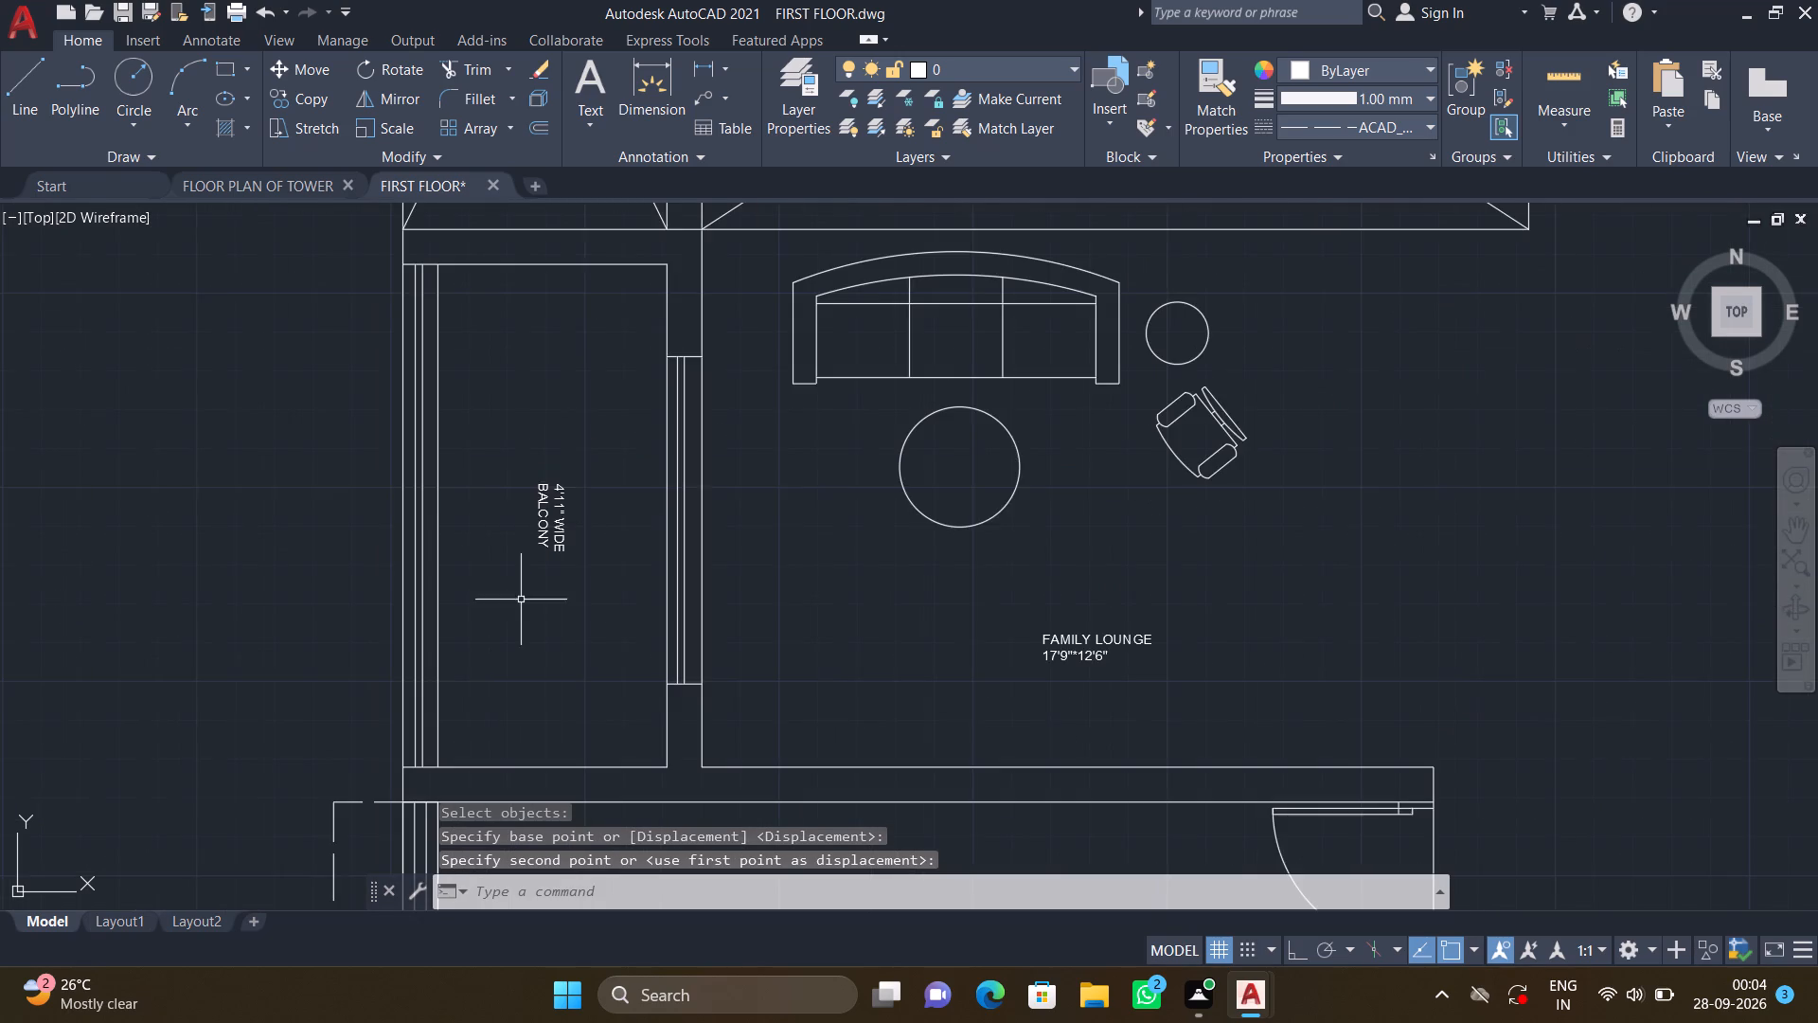
pyautogui.moveTo(526, 618); pyautogui.dragTo(509, 389, button='middle')
pyautogui.scroll(-1, 511, 375)
pyautogui.moveTo(616, 648); pyautogui.dragTo(534, 519, button='middle')
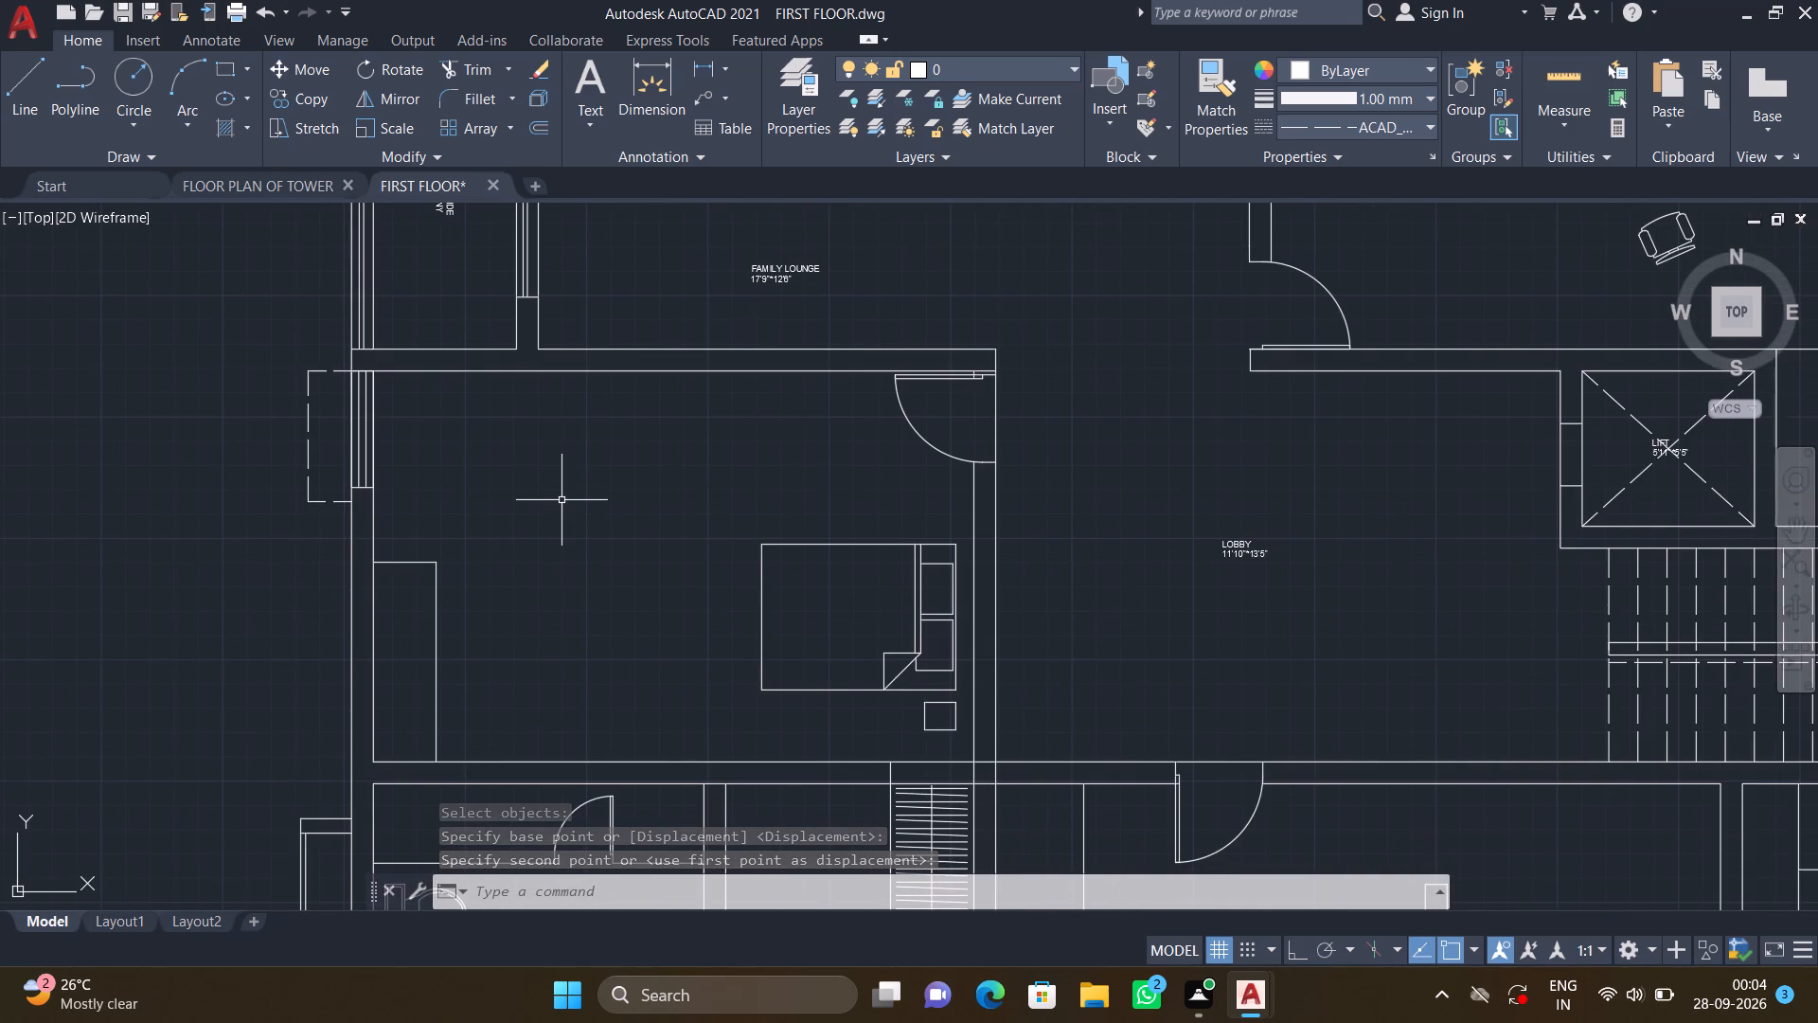
pyautogui.write('MT')
pyautogui.press('Return')
pyautogui.click(474, 407)
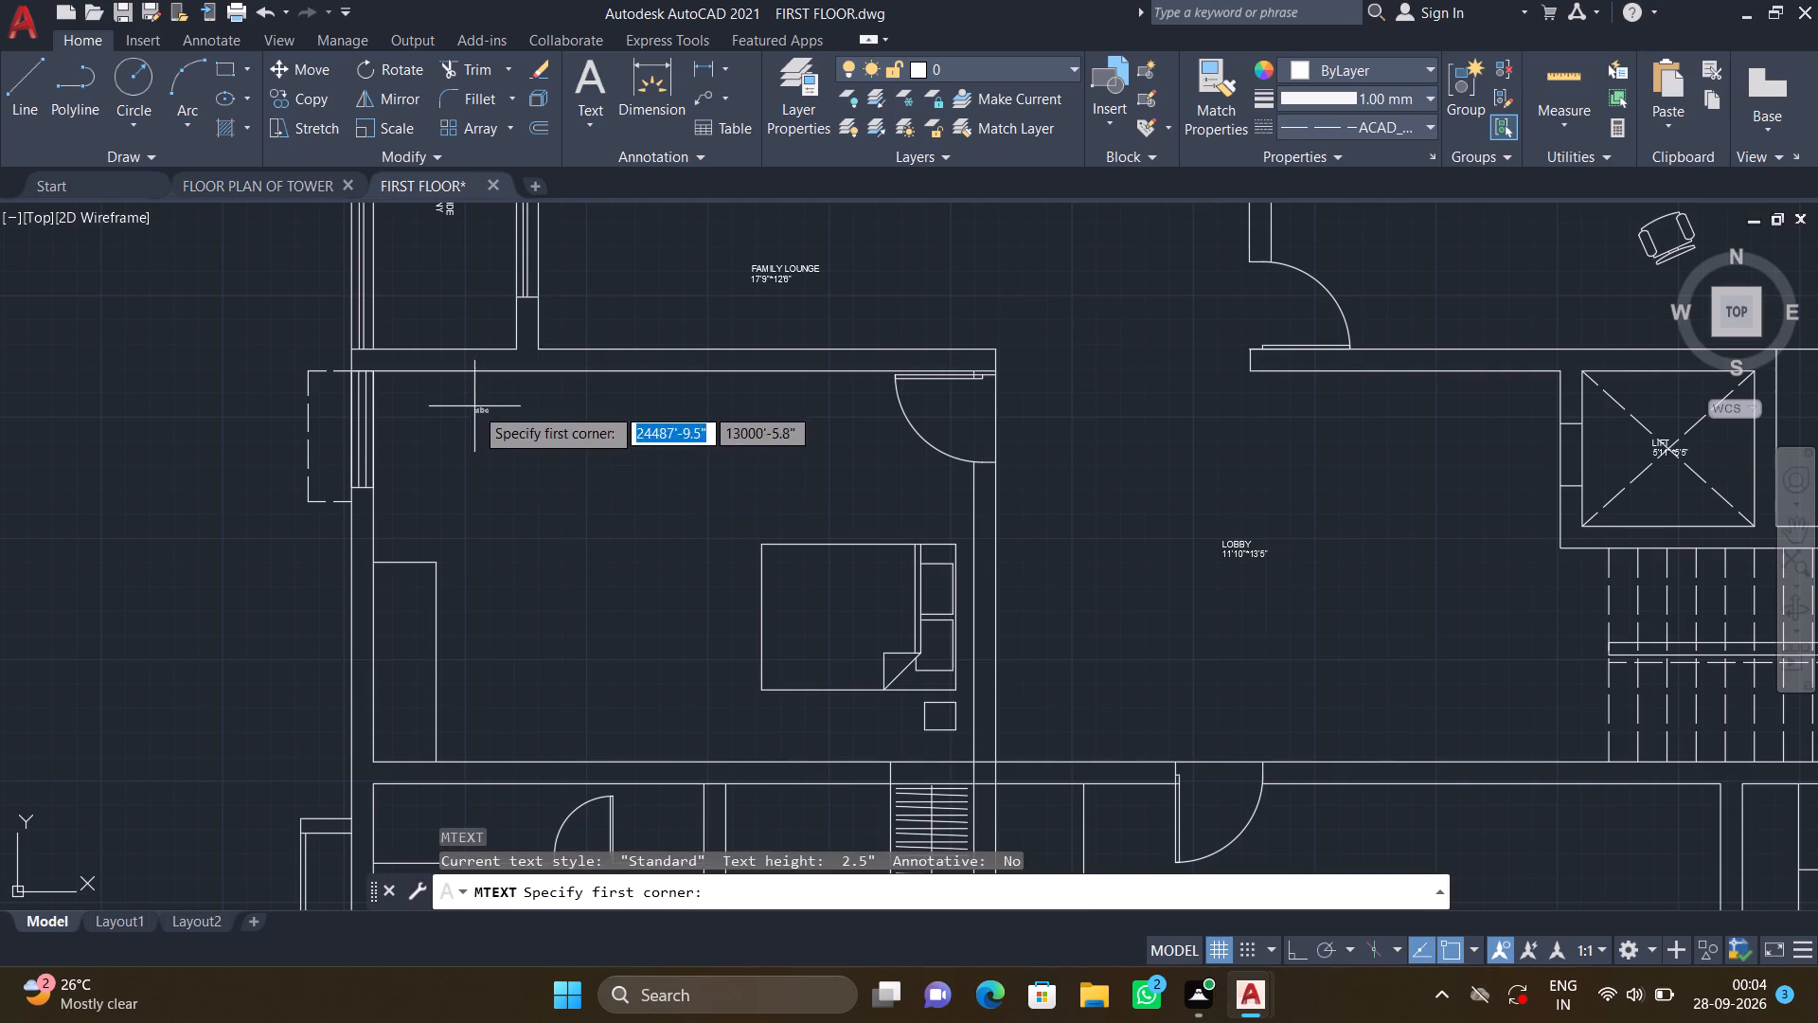
pyautogui.click(694, 508)
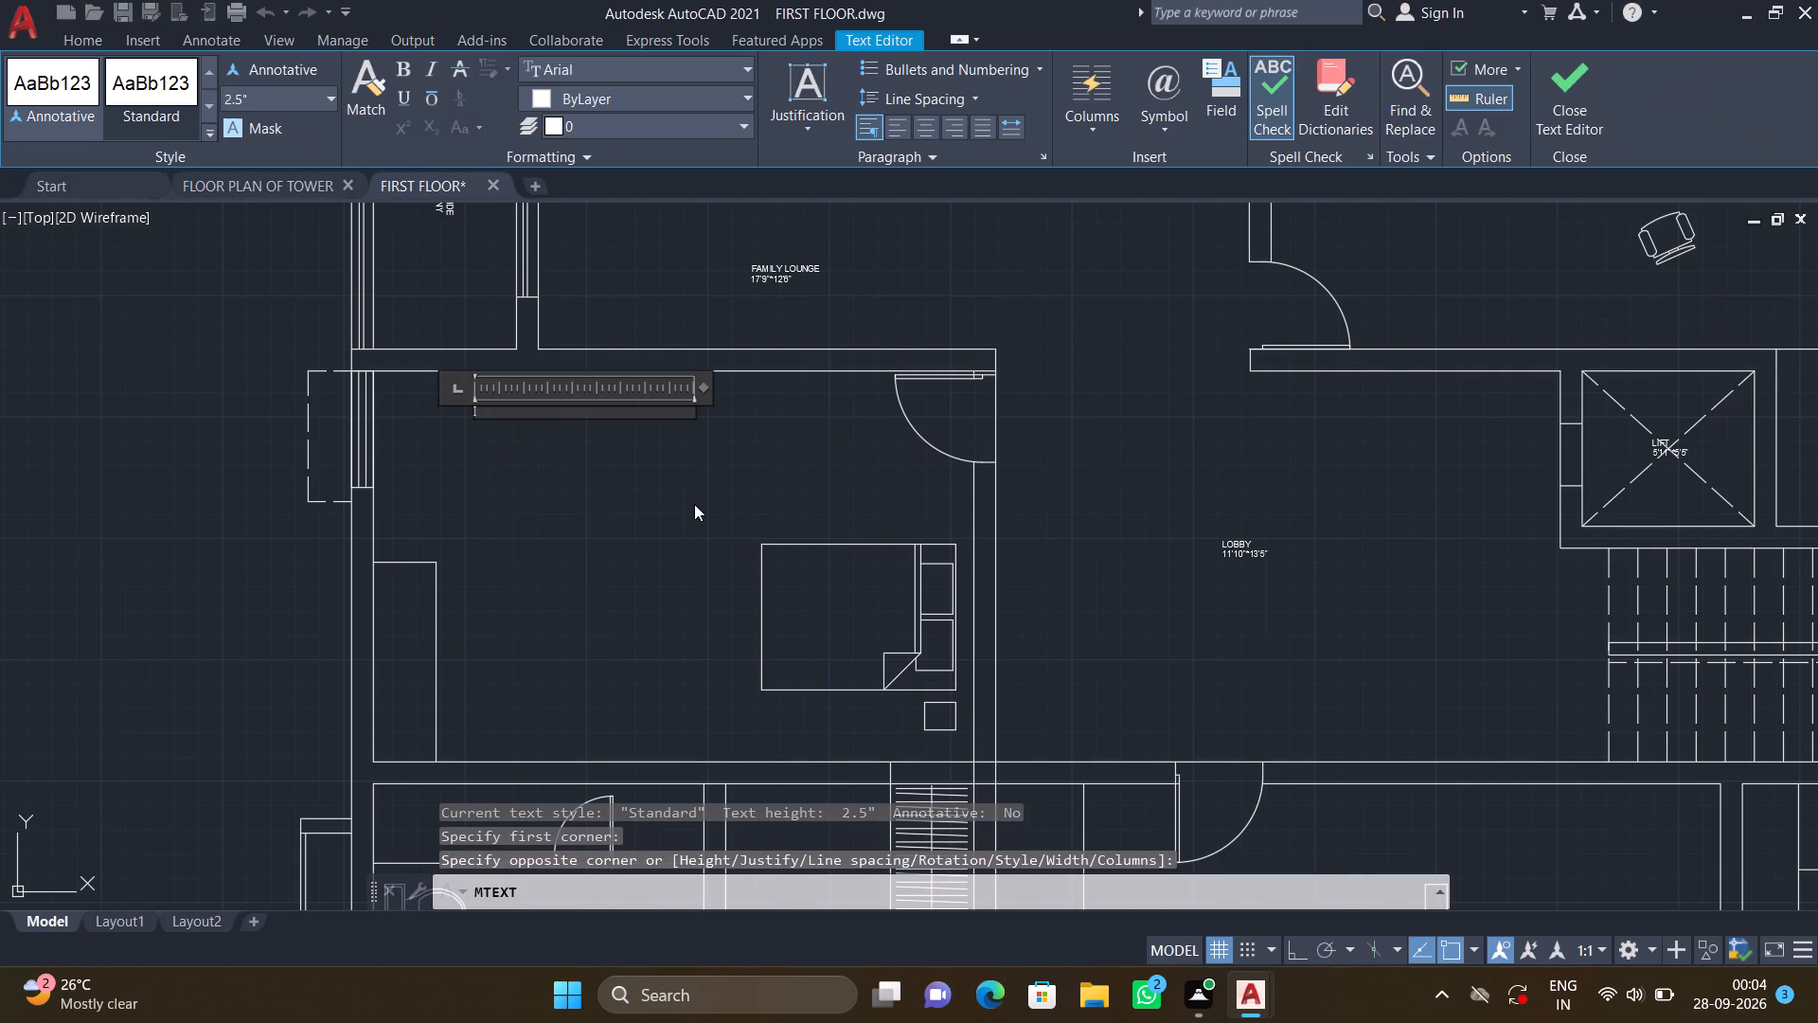
pyautogui.write('BE')
pyautogui.write('DROOM')
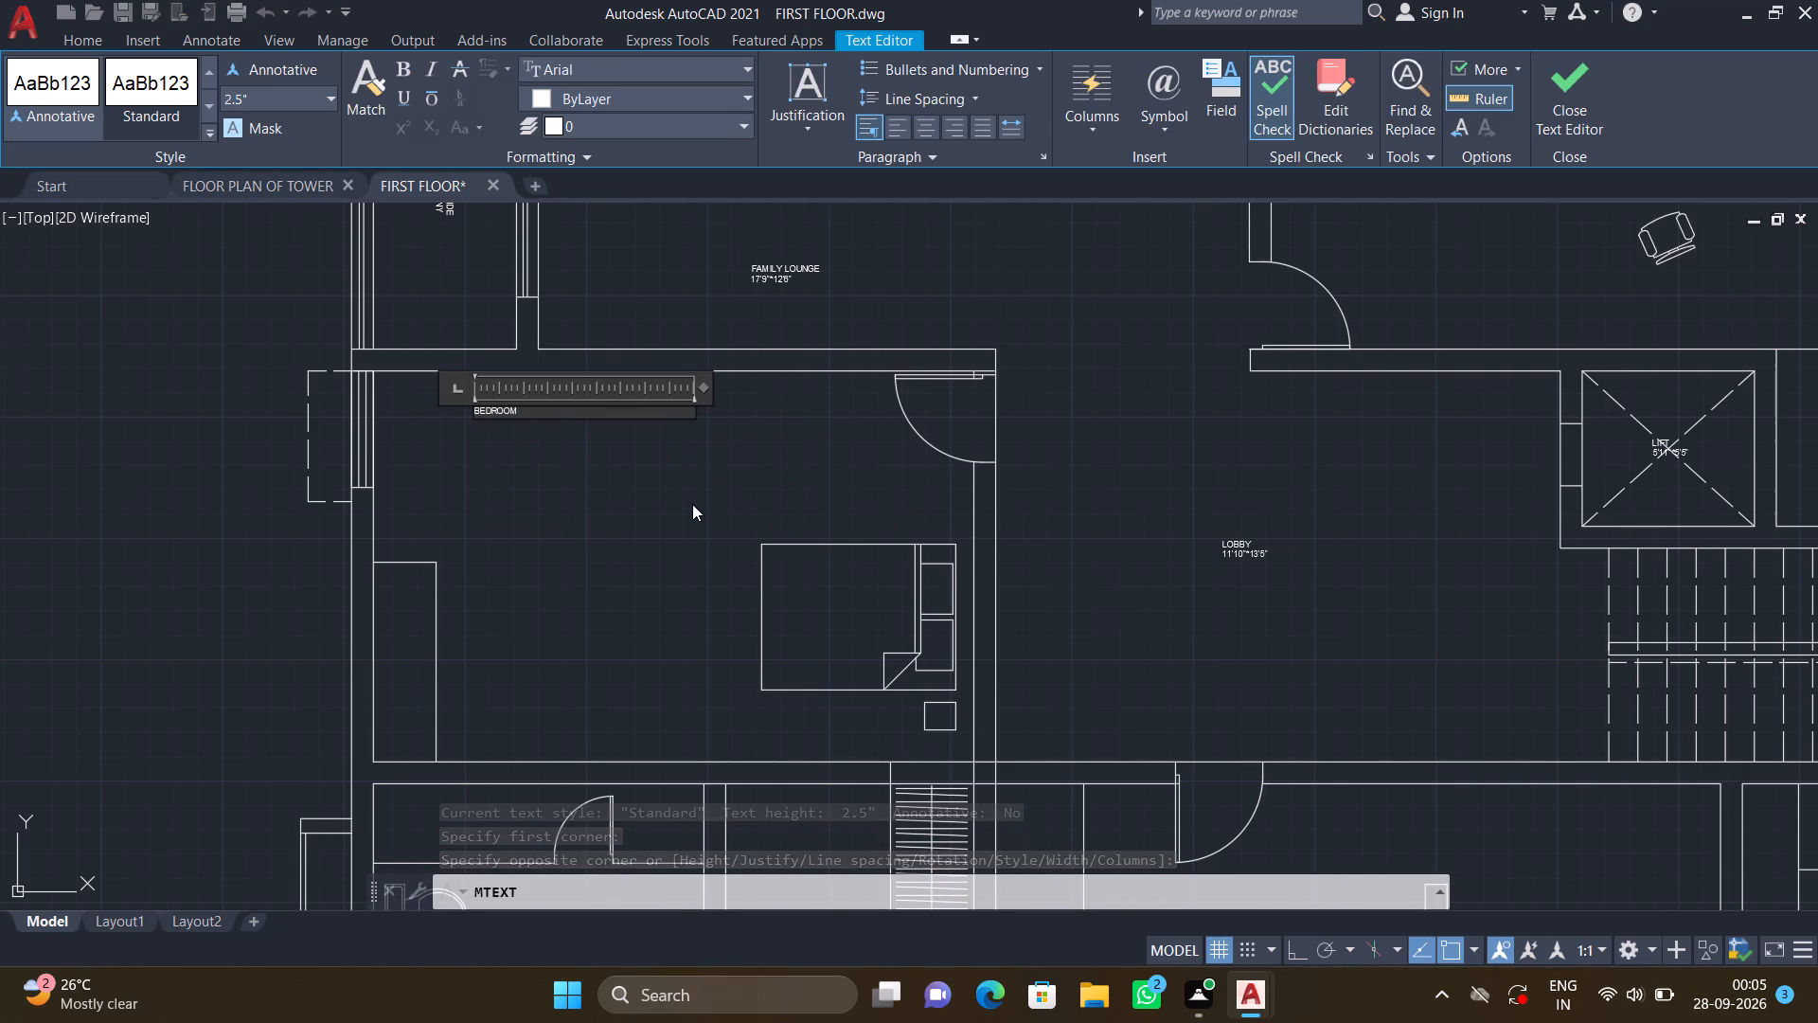
pyautogui.press('-')
pyautogui.write('03')
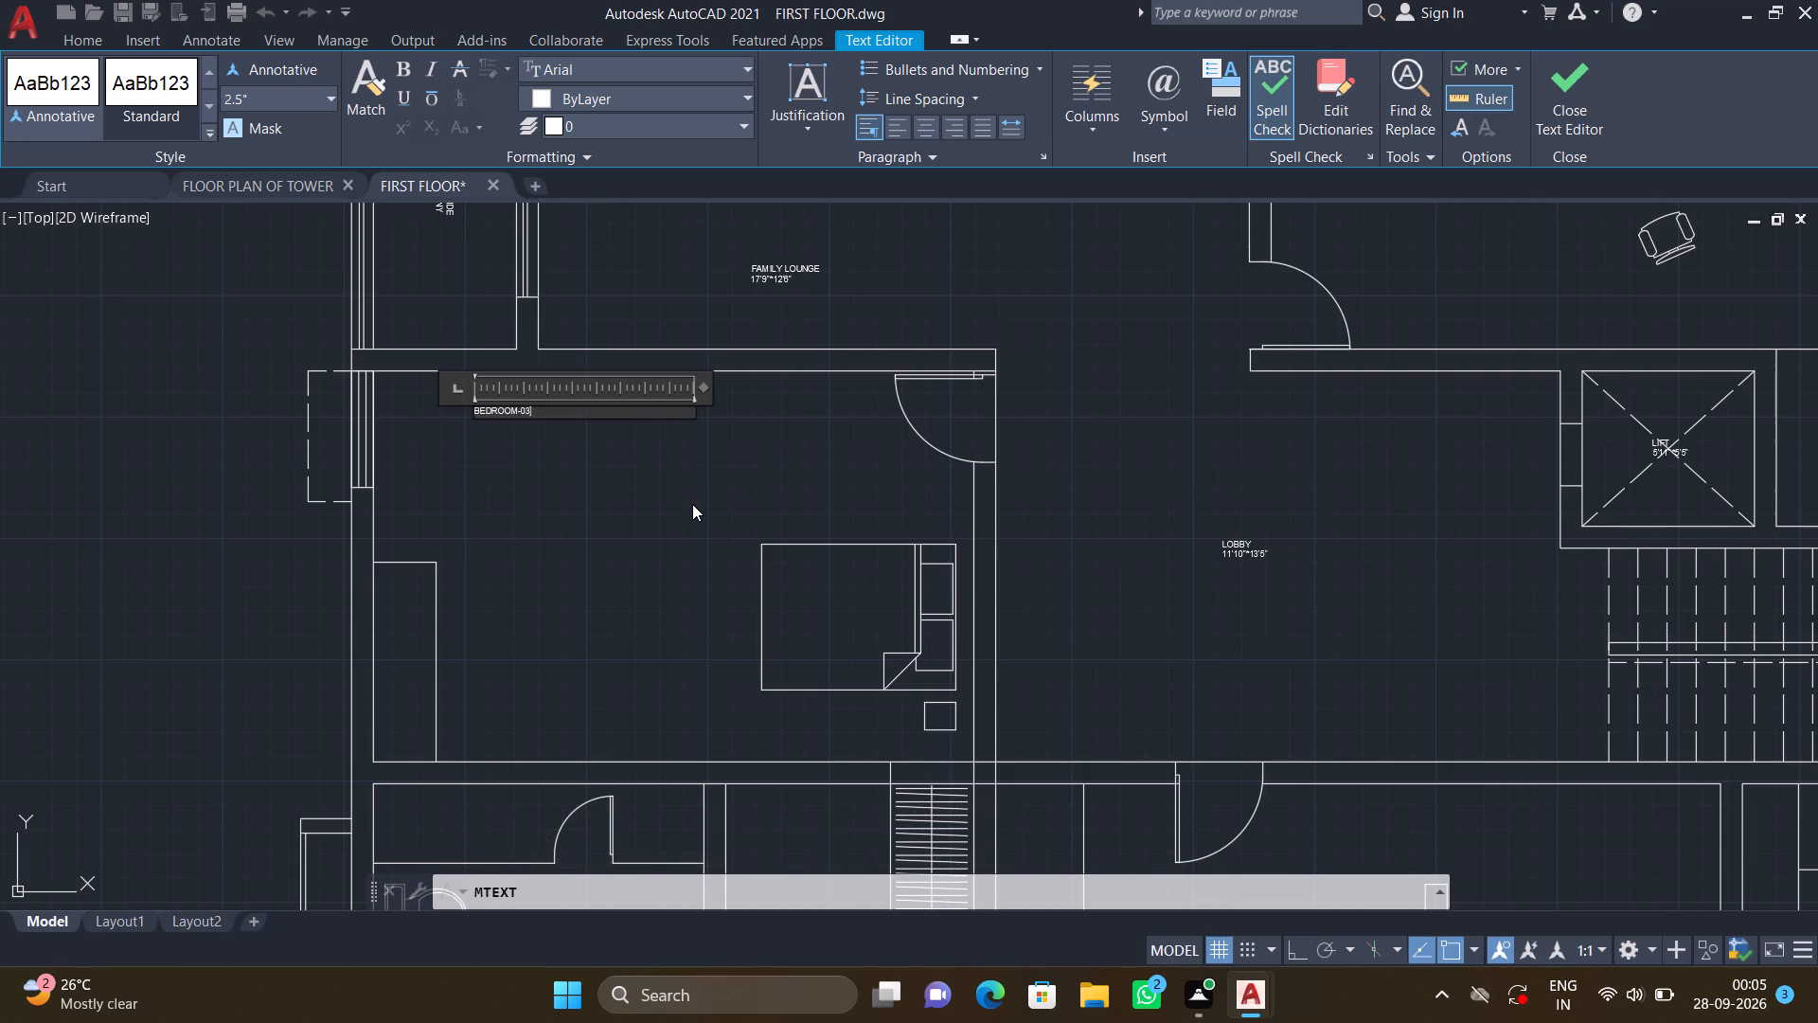
pyautogui.press('Return')
pyautogui.write("12'")
pyautogui.write('10"')
pyautogui.write("*13'")
pyautogui.write('5"')
pyautogui.press('Return')
pyautogui.press('Escape')
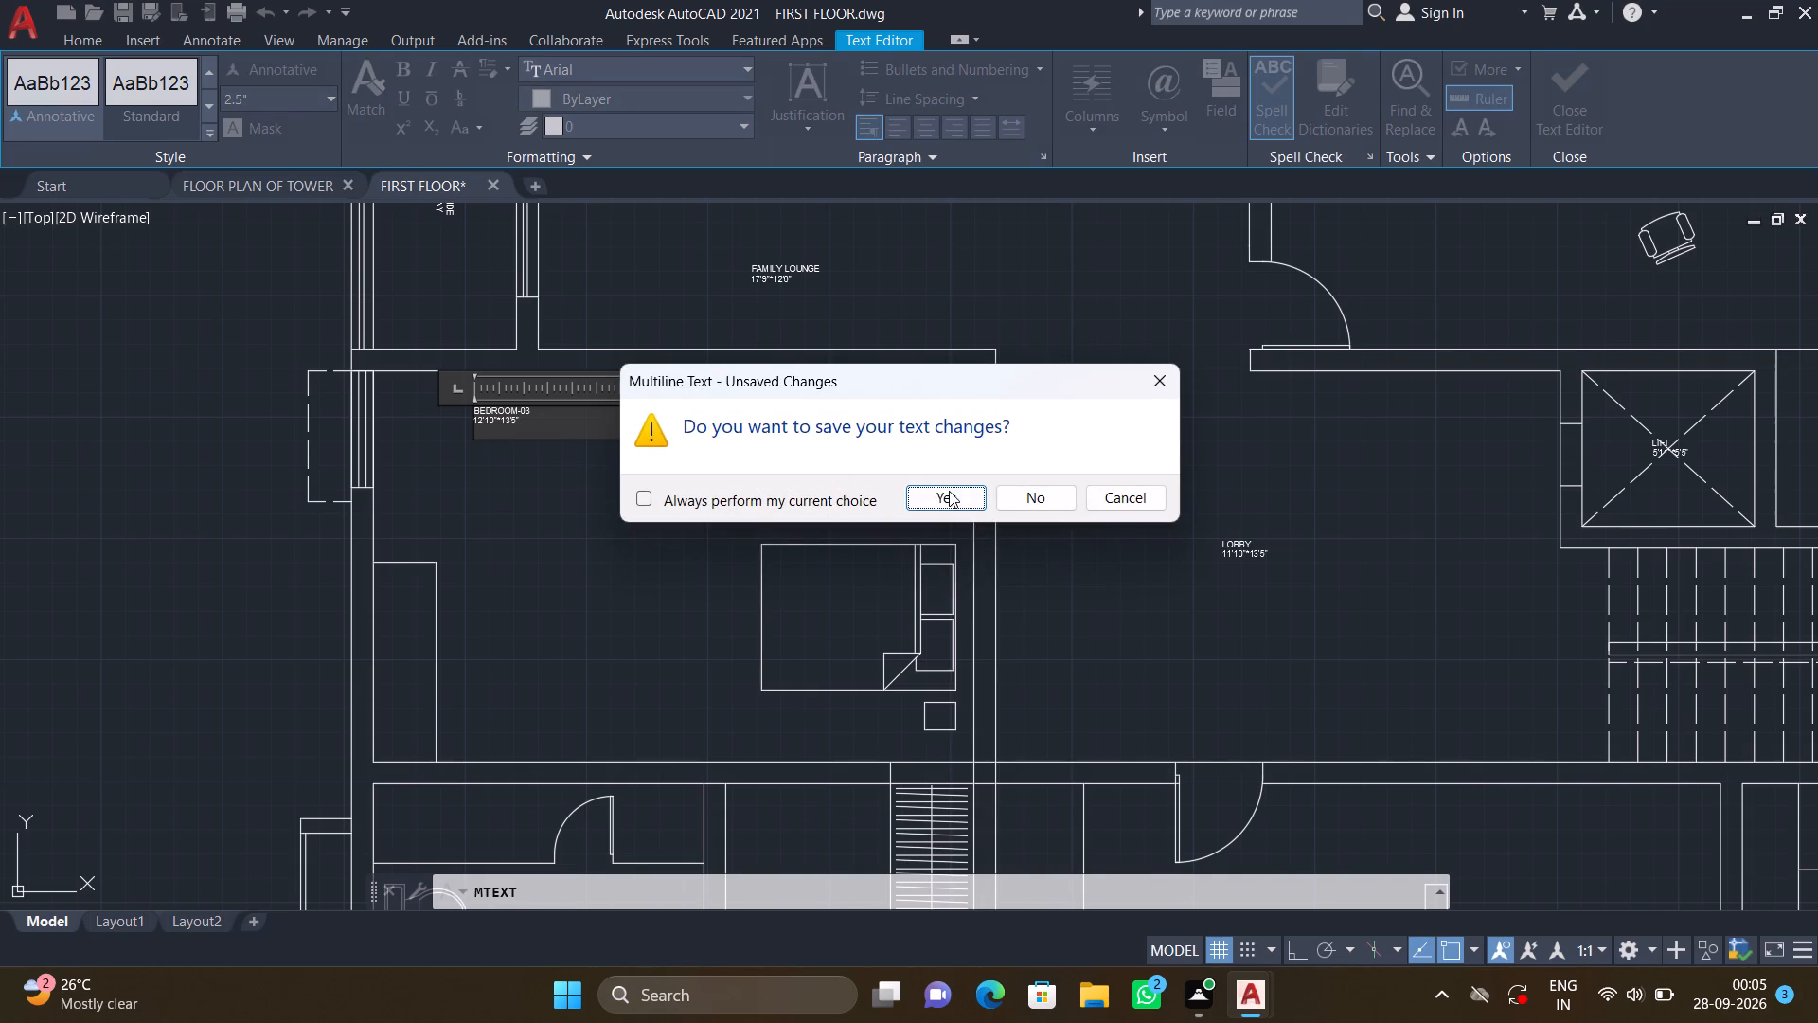
pyautogui.click(947, 491)
# Move the BEDROOM-03 label diagonally across and down into the open floor between the window wall and the door, above the bed.
pyautogui.scroll(3, 580, 447)
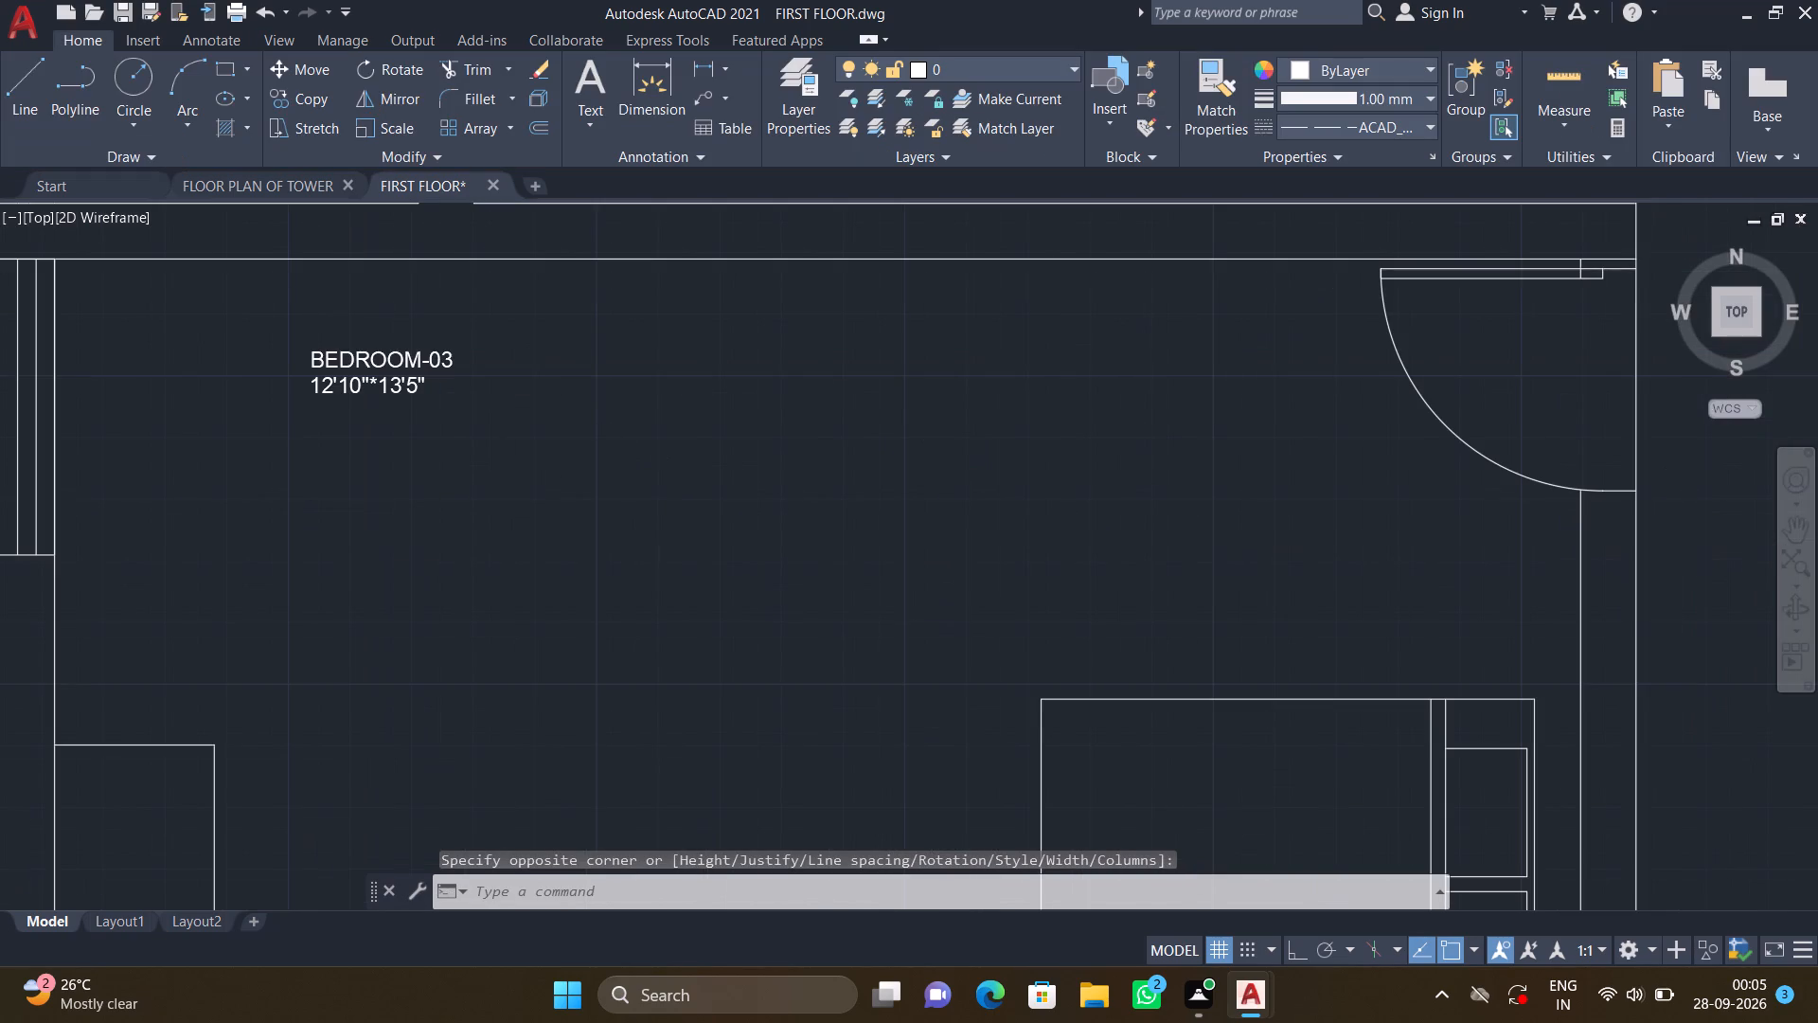
pyautogui.press('m')
pyautogui.press('Return')
pyautogui.moveTo(432, 400); pyautogui.dragTo(423, 383)
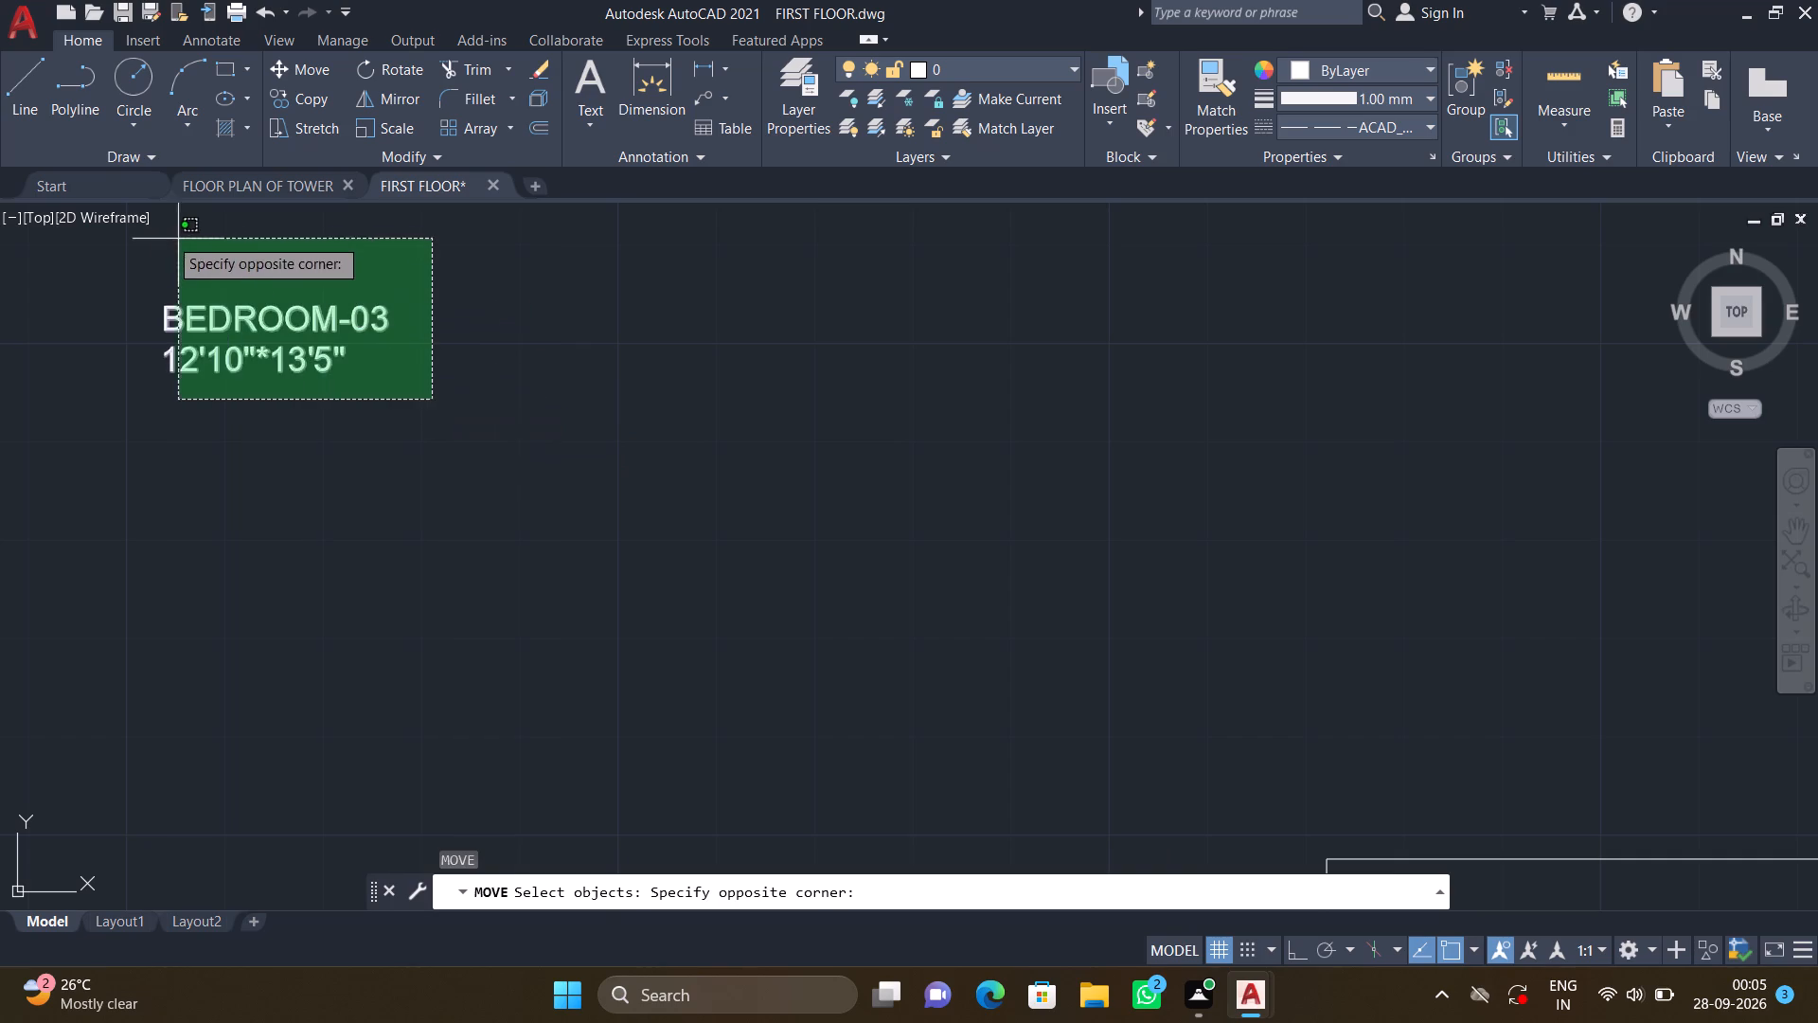
pyautogui.click(132, 242)
pyautogui.press('Return')
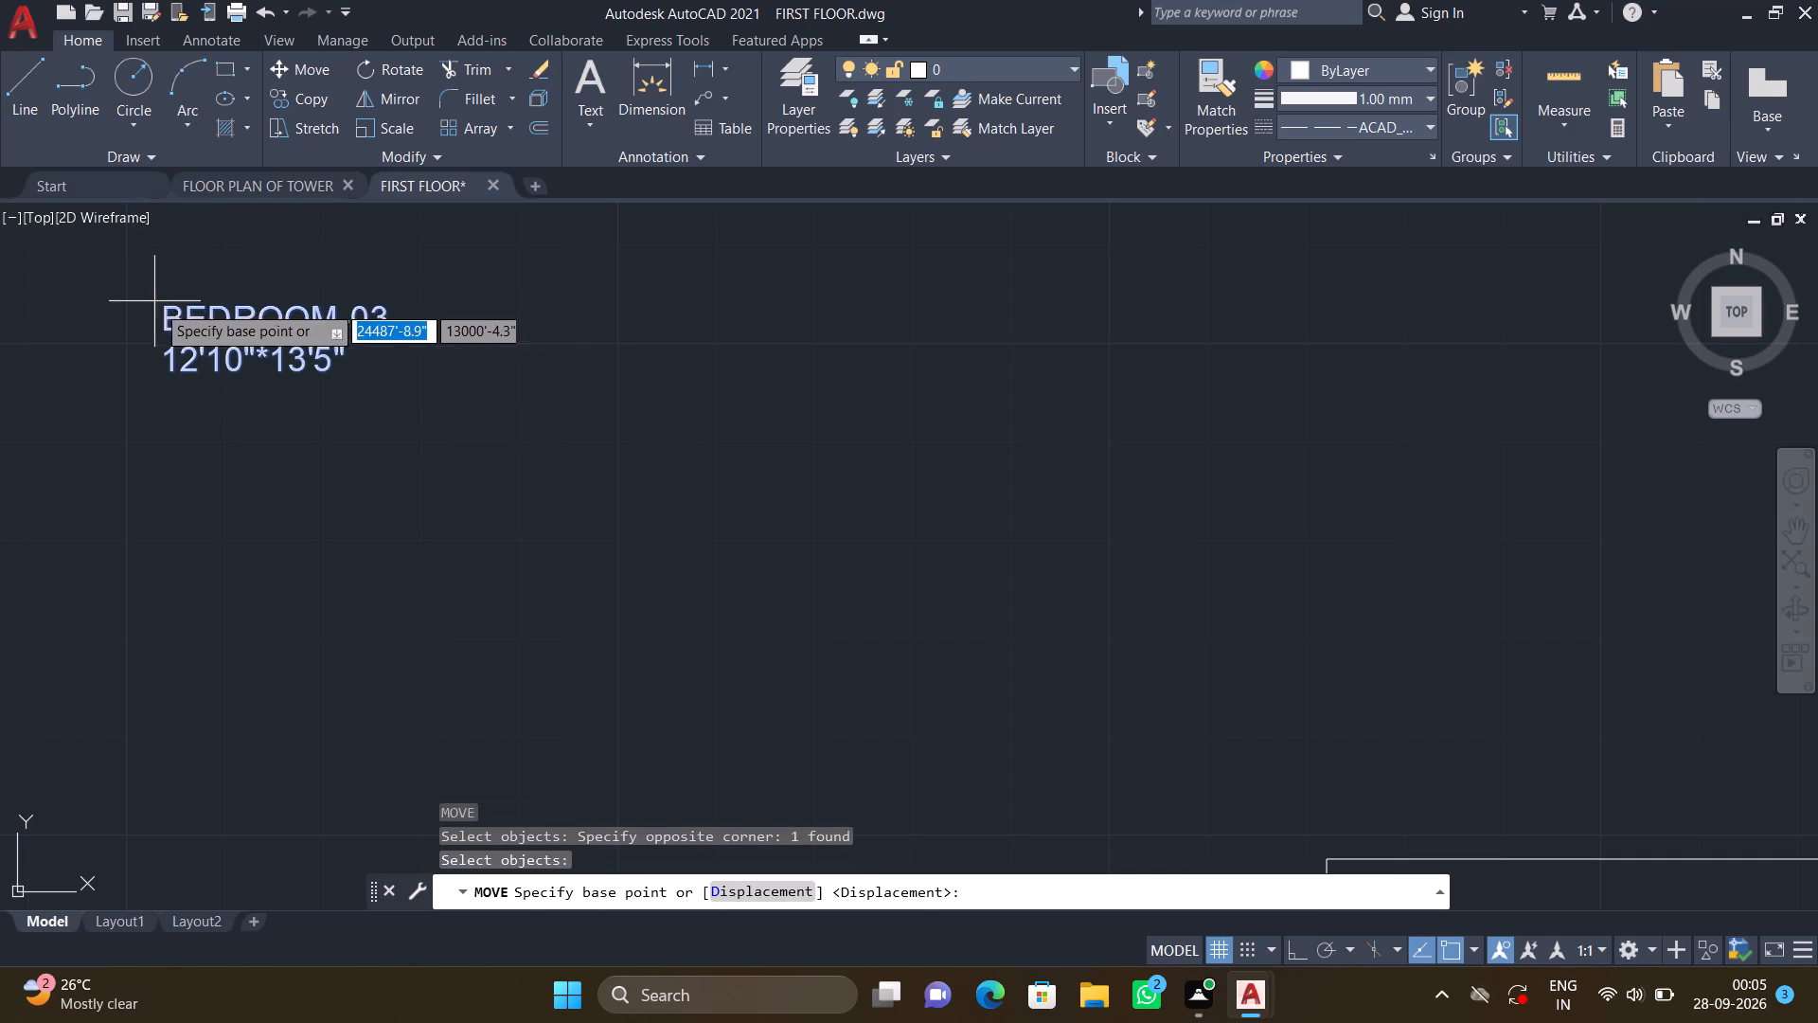
pyautogui.click(165, 312)
pyautogui.scroll(-4, 273, 354)
pyautogui.scroll(3, 360, 398)
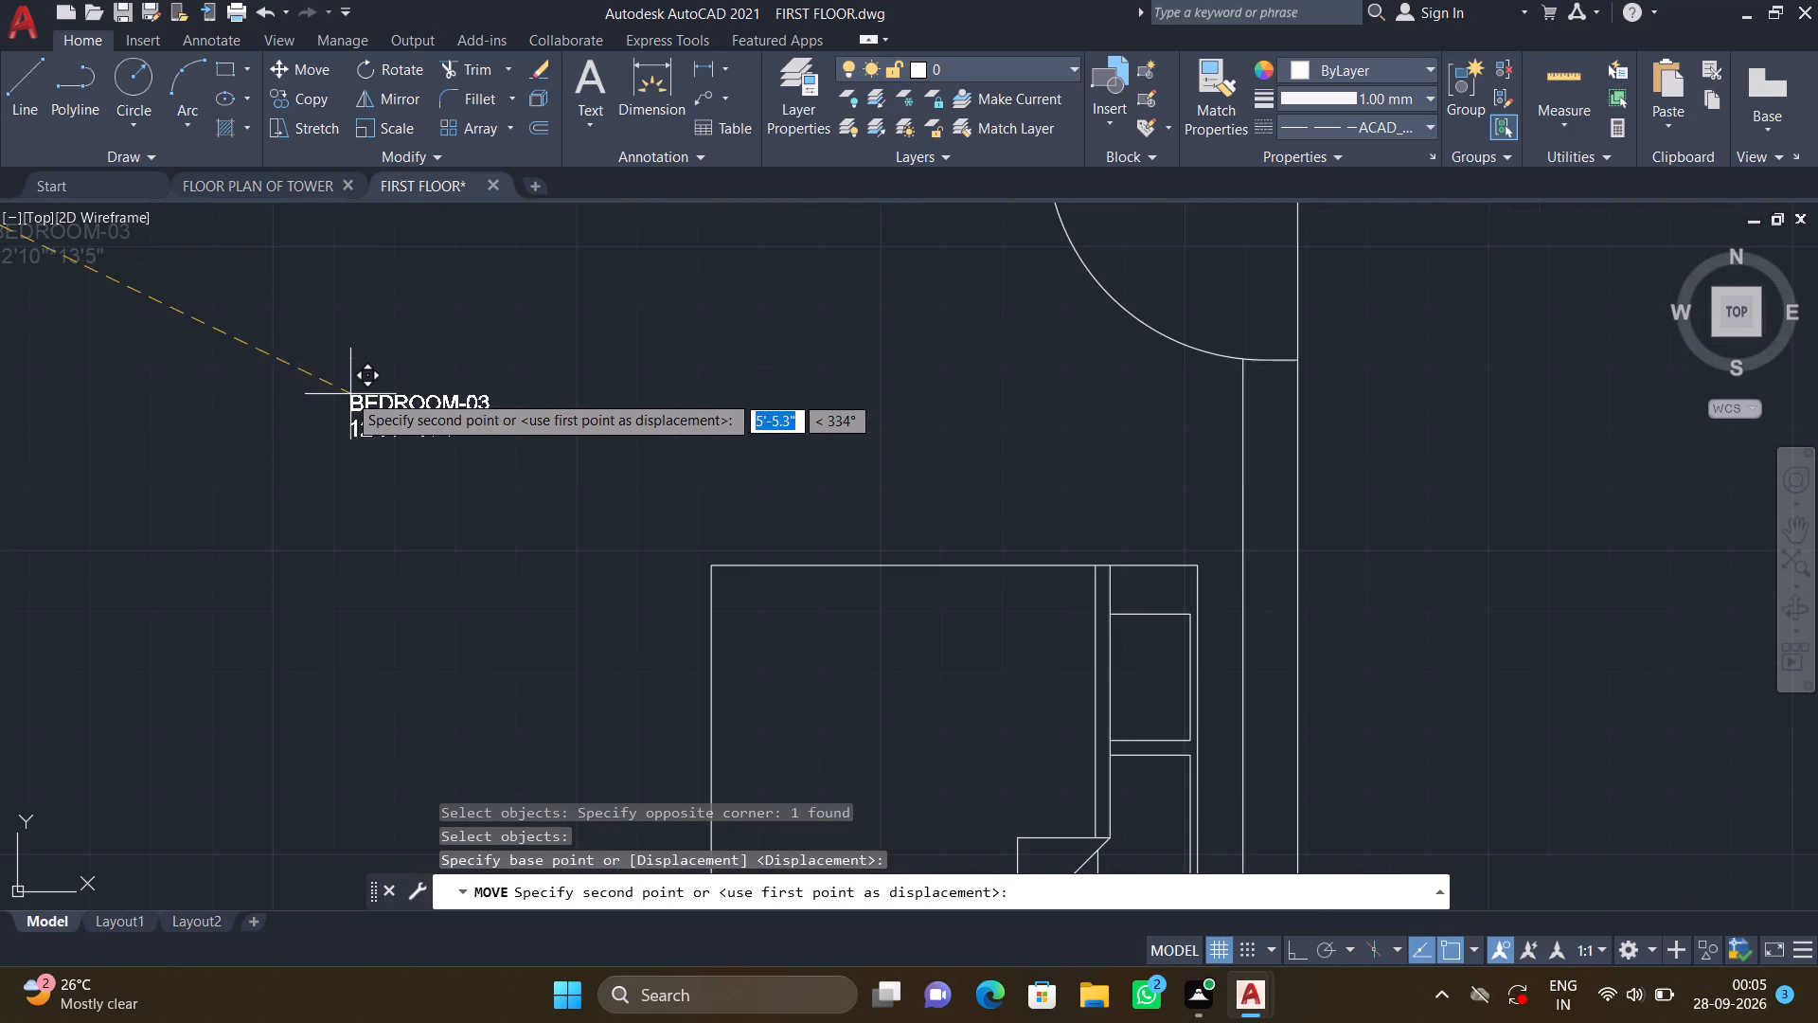
pyautogui.click(284, 382)
pyautogui.scroll(-4, 321, 371)
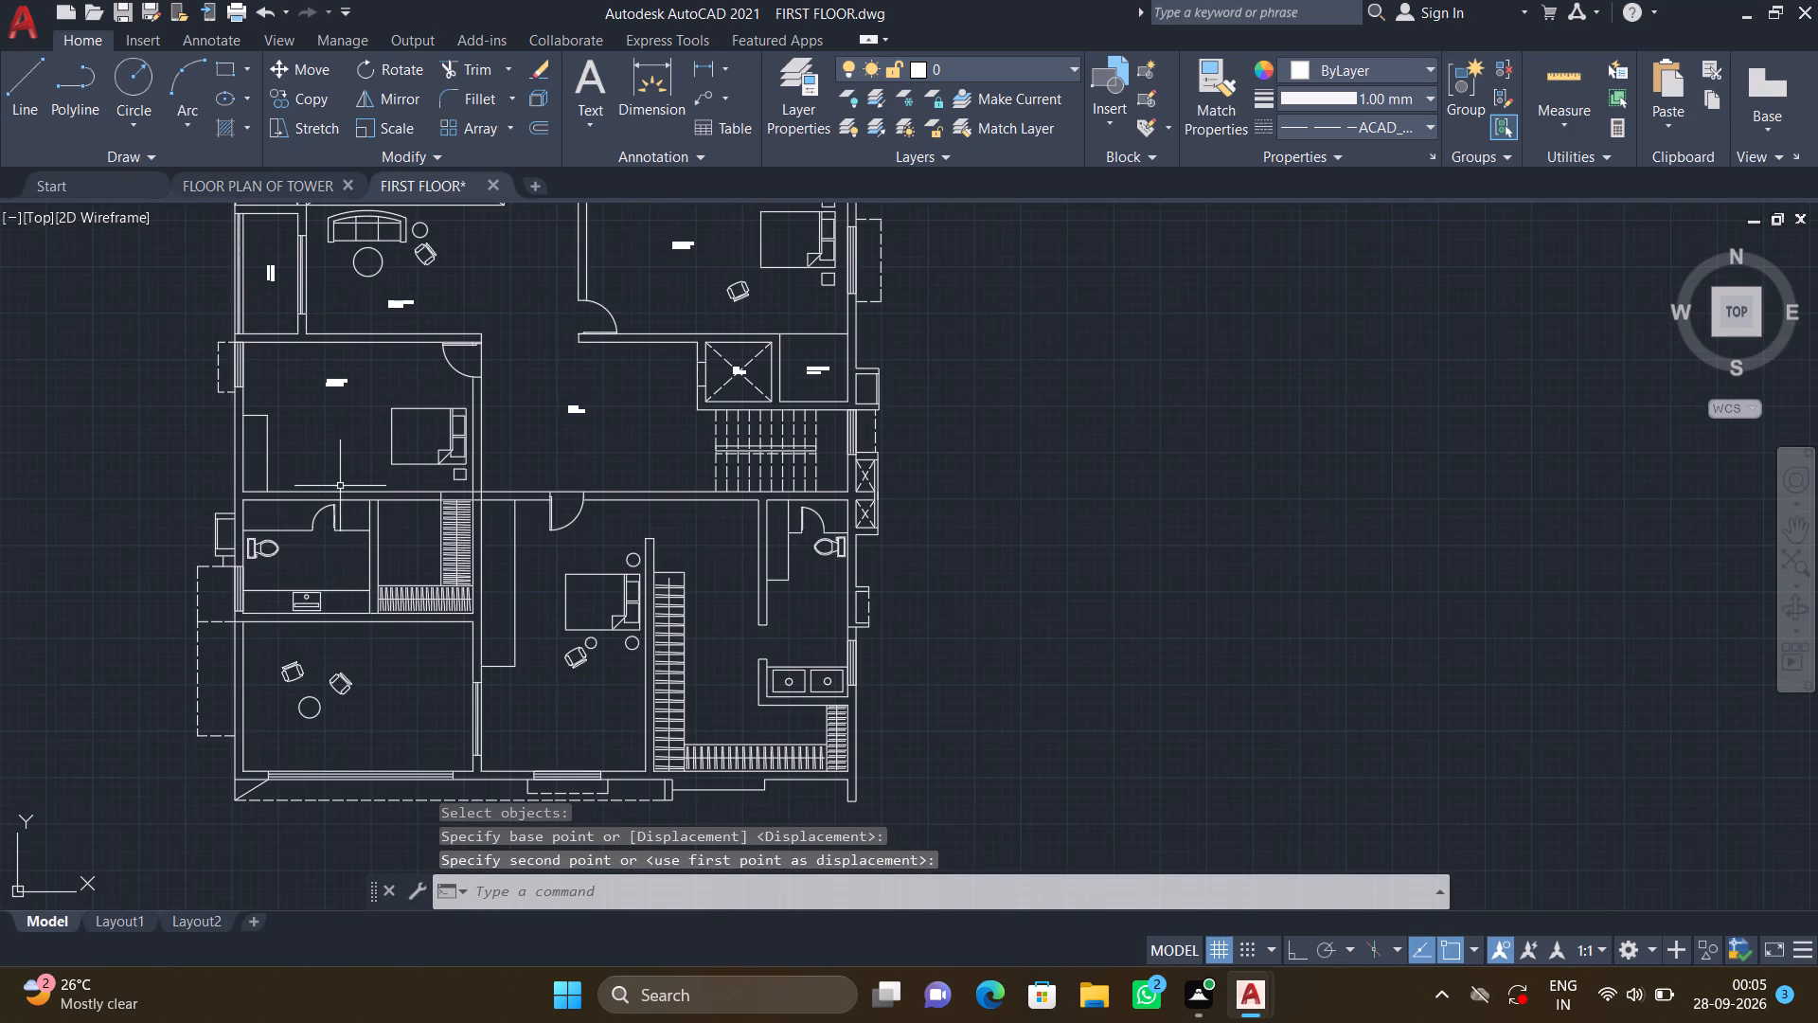
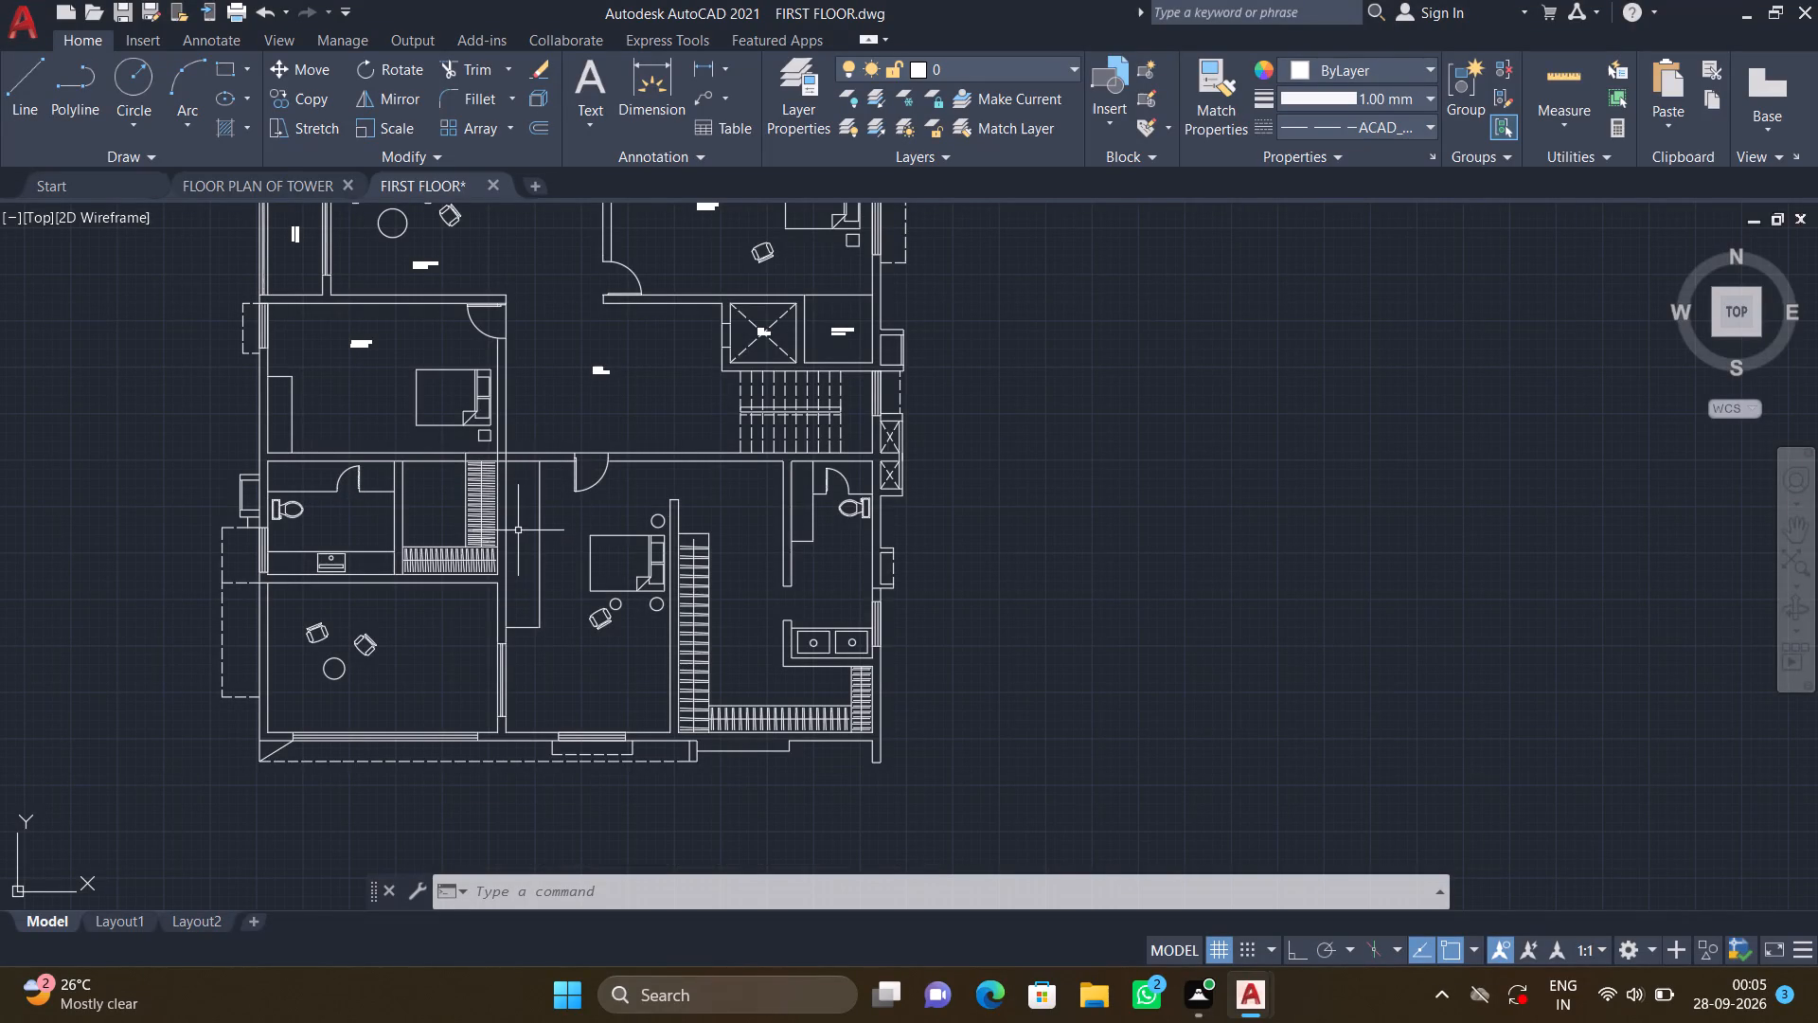
# Add a multiline text label in the toilet beside the WC reading TOILET with 6'11"*10'2" on the second line.
pyautogui.moveTo(512, 522); pyautogui.dragTo(567, 450, button='middle')
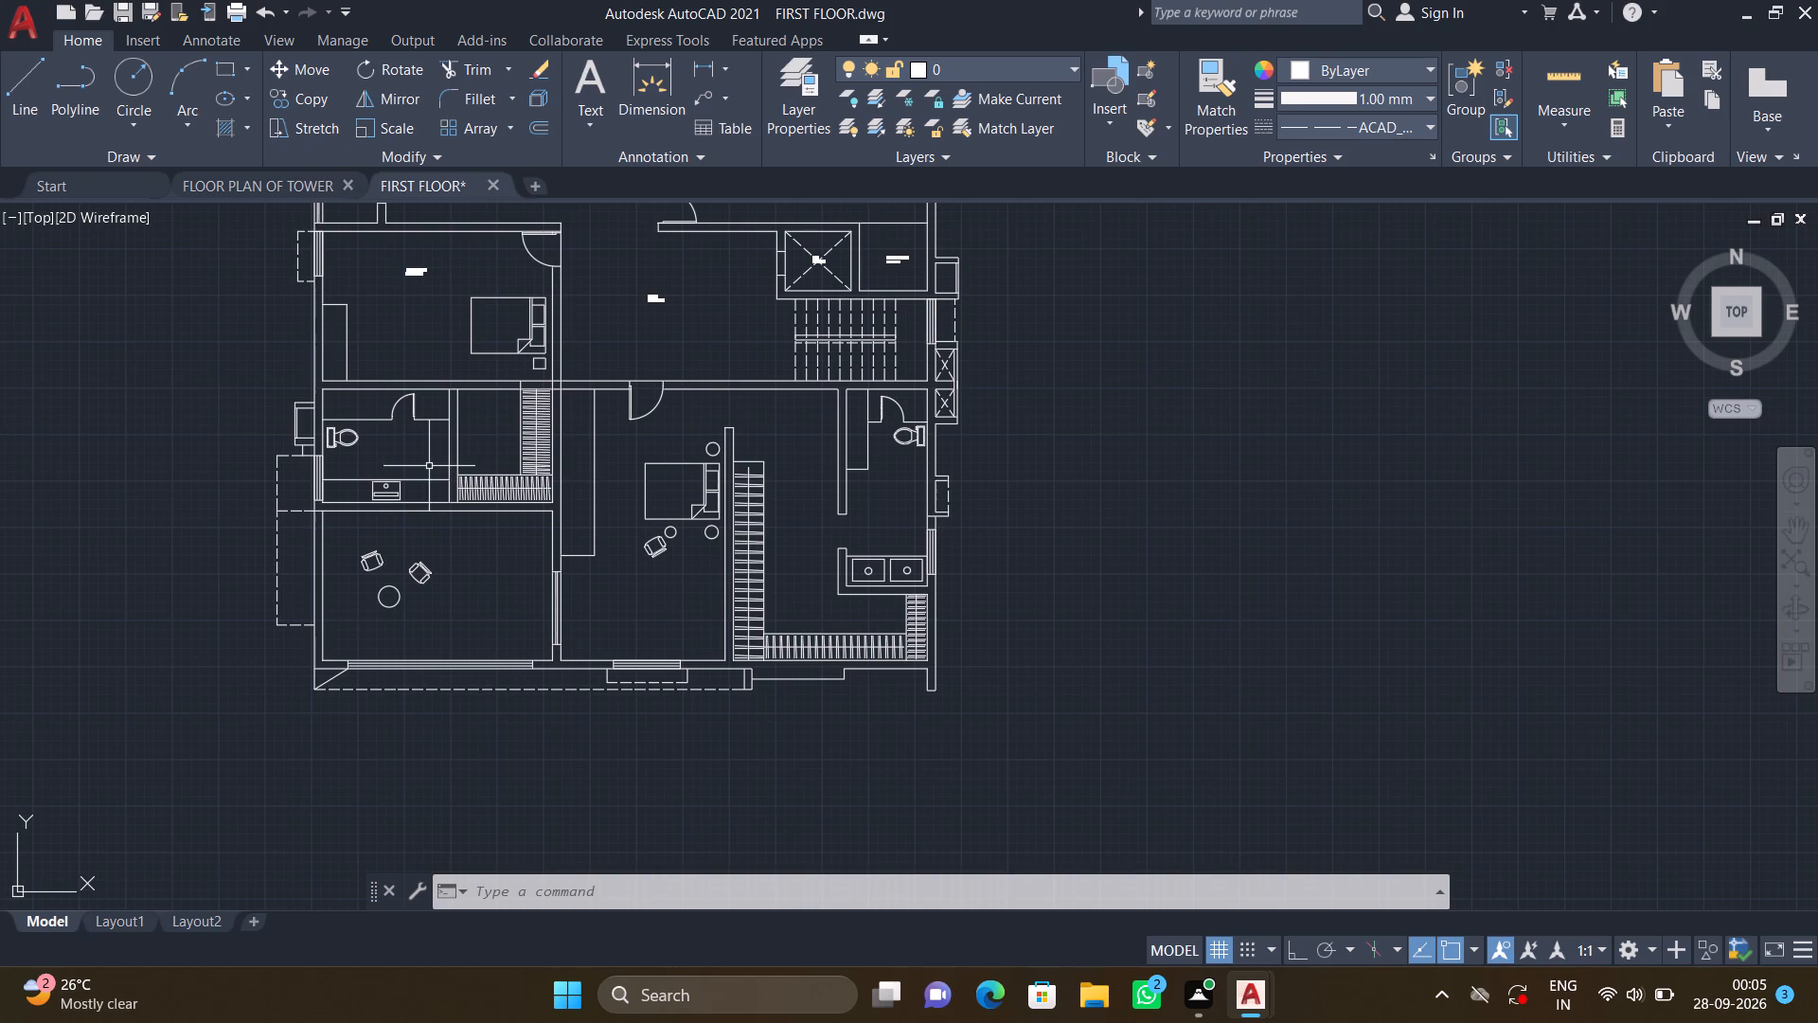
pyautogui.scroll(3, 393, 457)
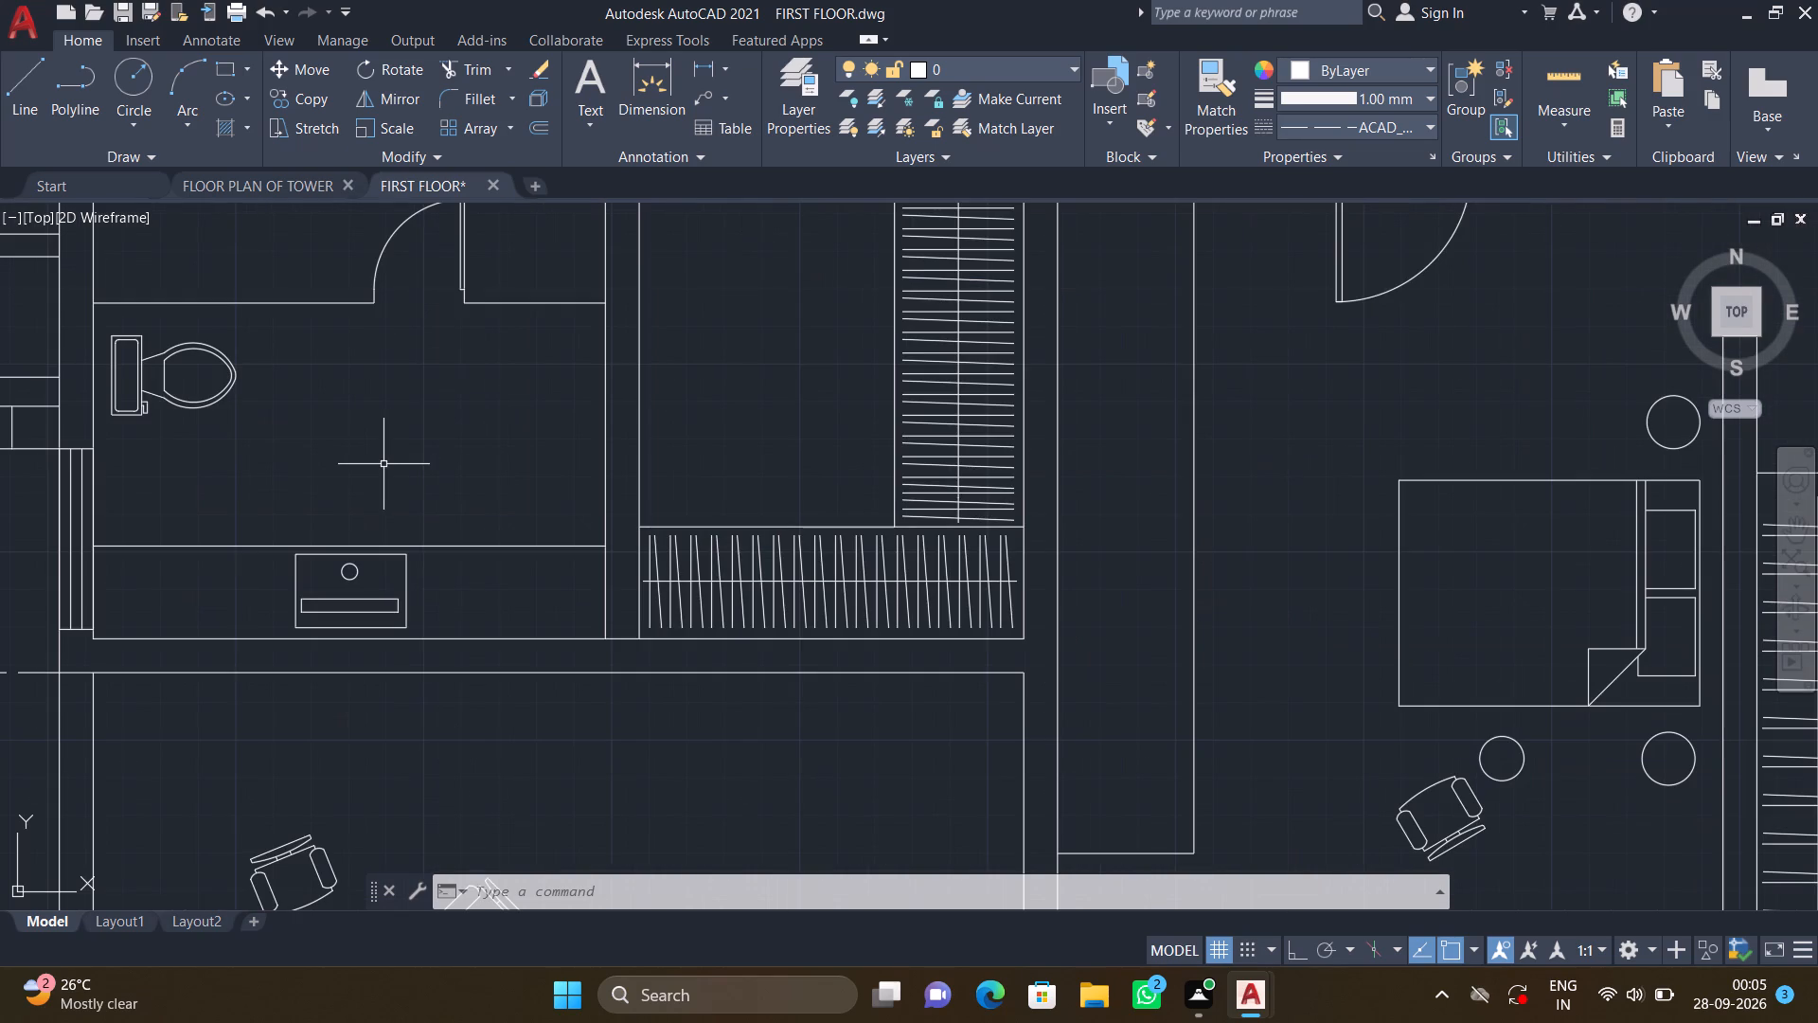
pyautogui.write('MR')
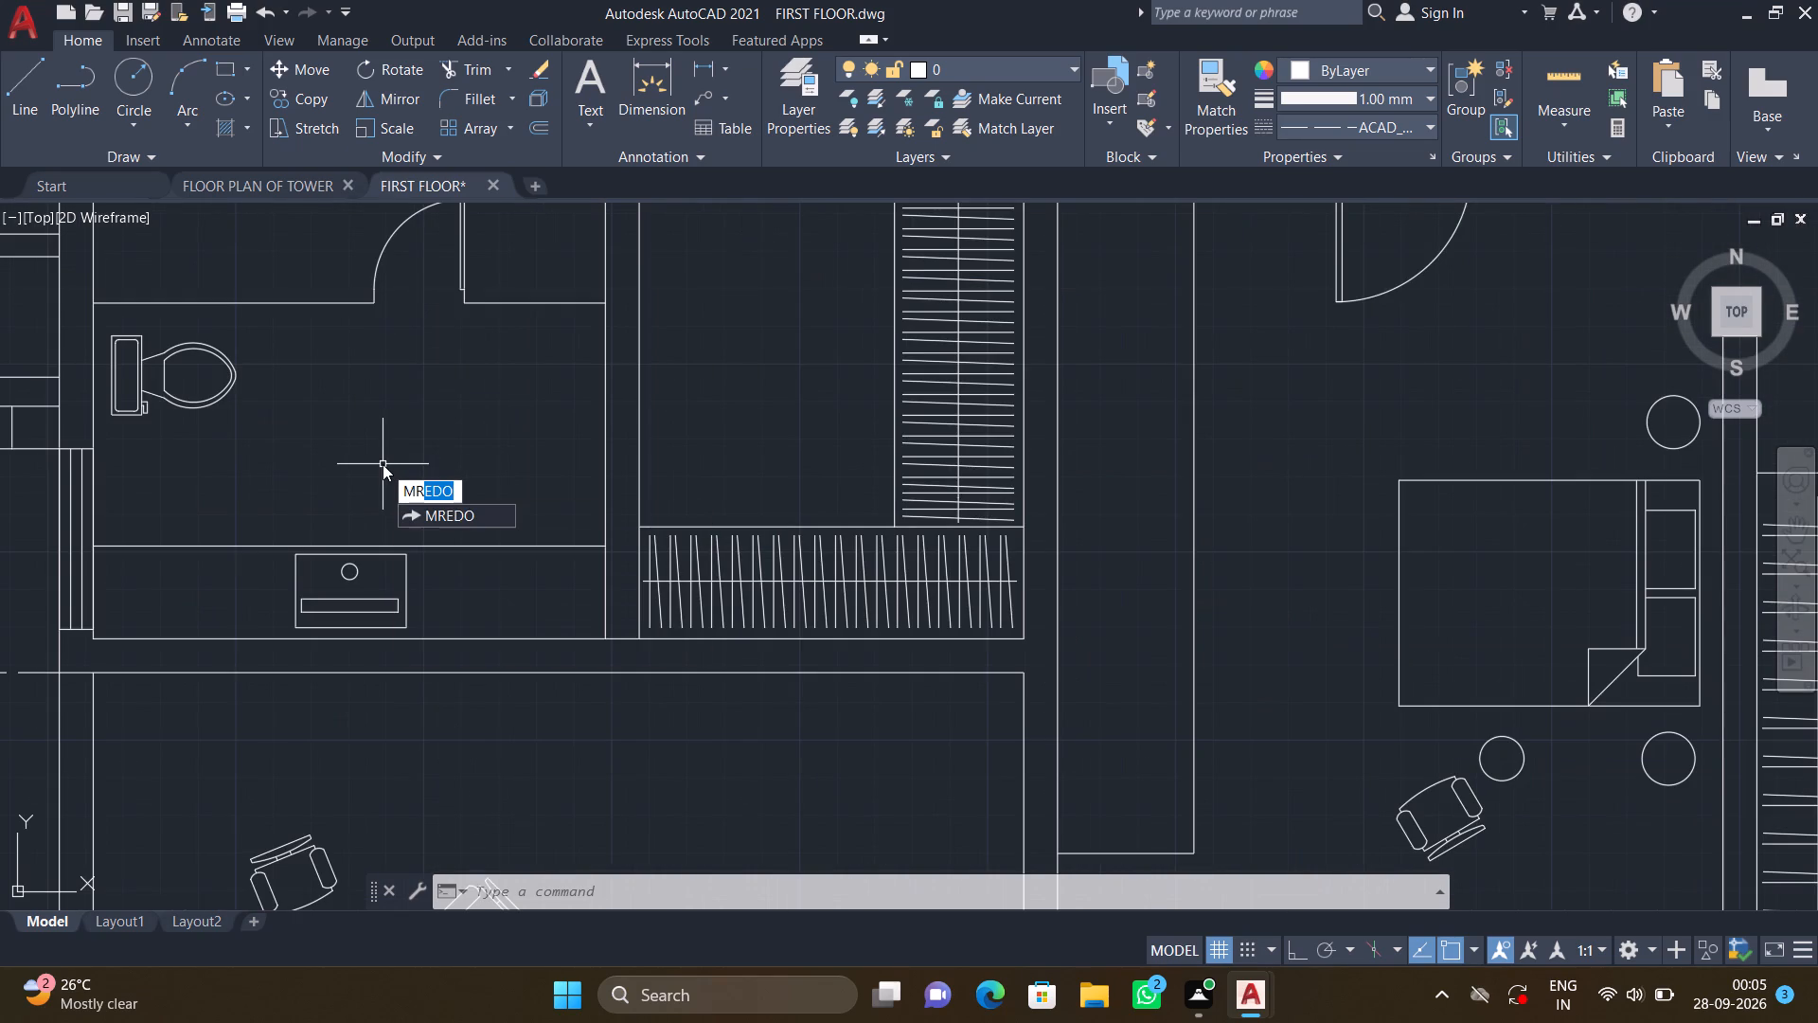
pyautogui.press('BackSpace')
pyautogui.press('BackSpace')
pyautogui.press('t')
pyautogui.press('Return')
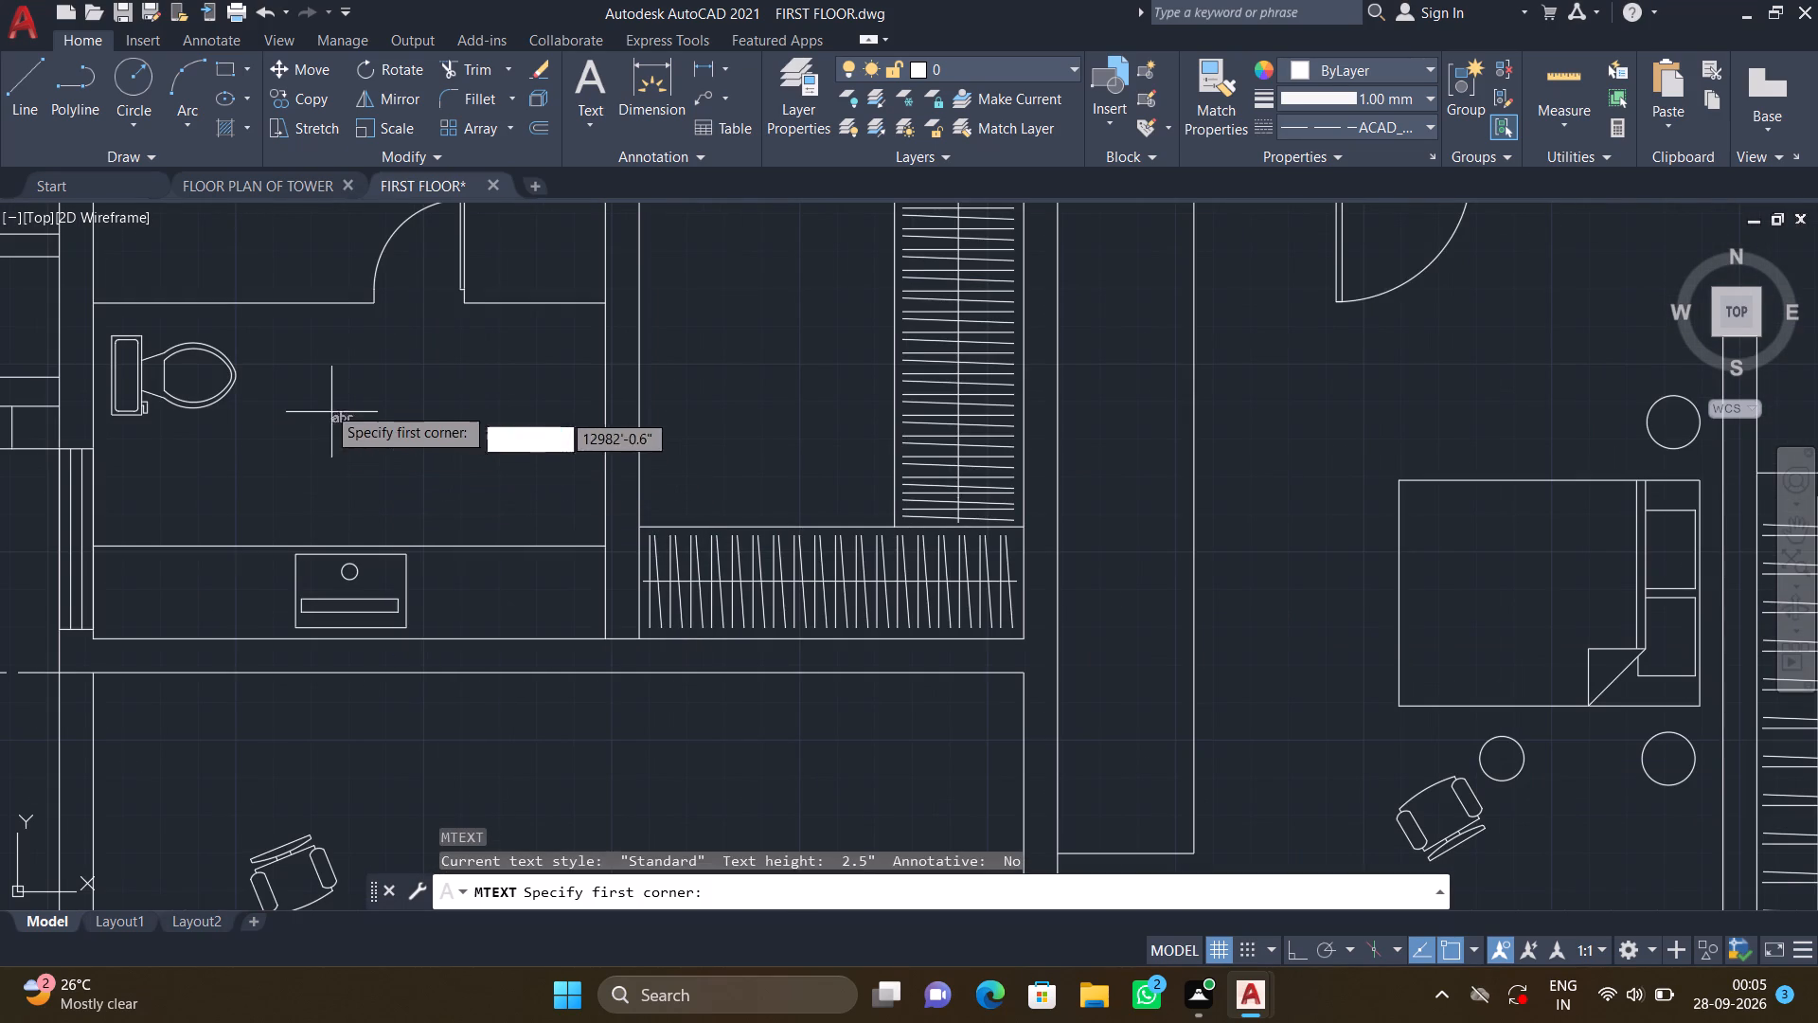
pyautogui.click(299, 390)
pyautogui.click(517, 502)
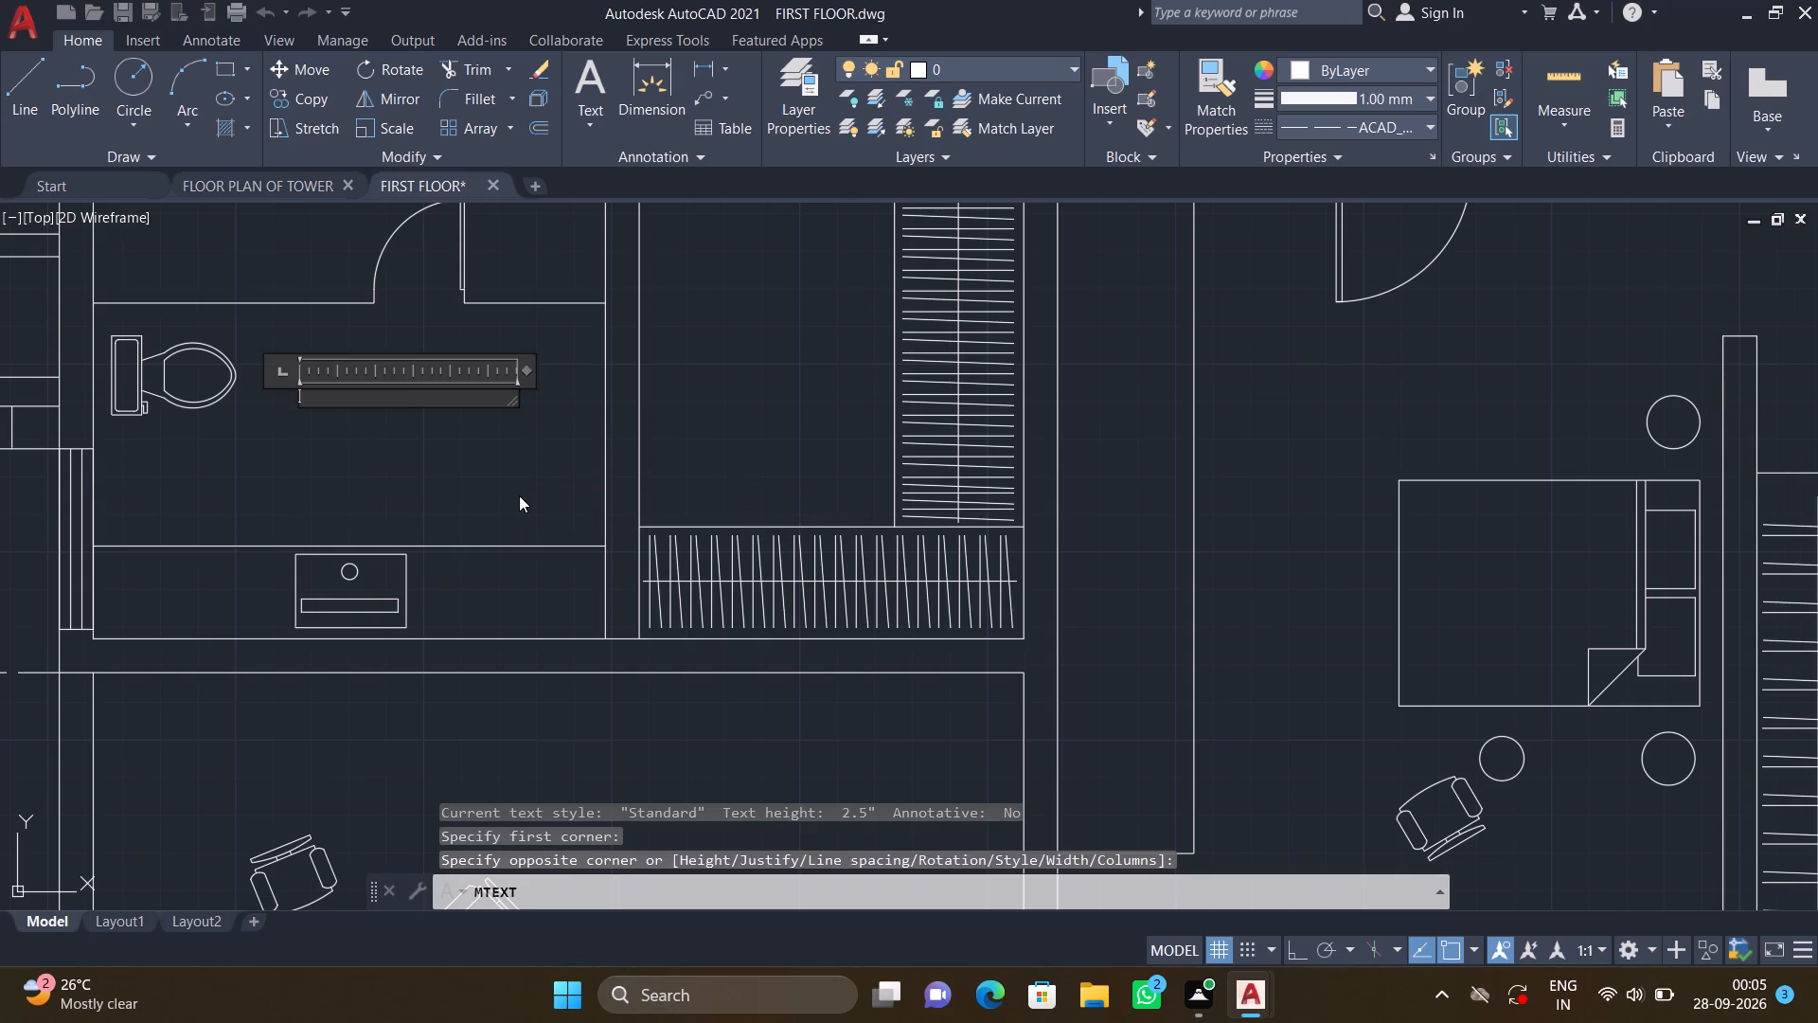
pyautogui.write('TO')
pyautogui.write('ILE')
pyautogui.press('t')
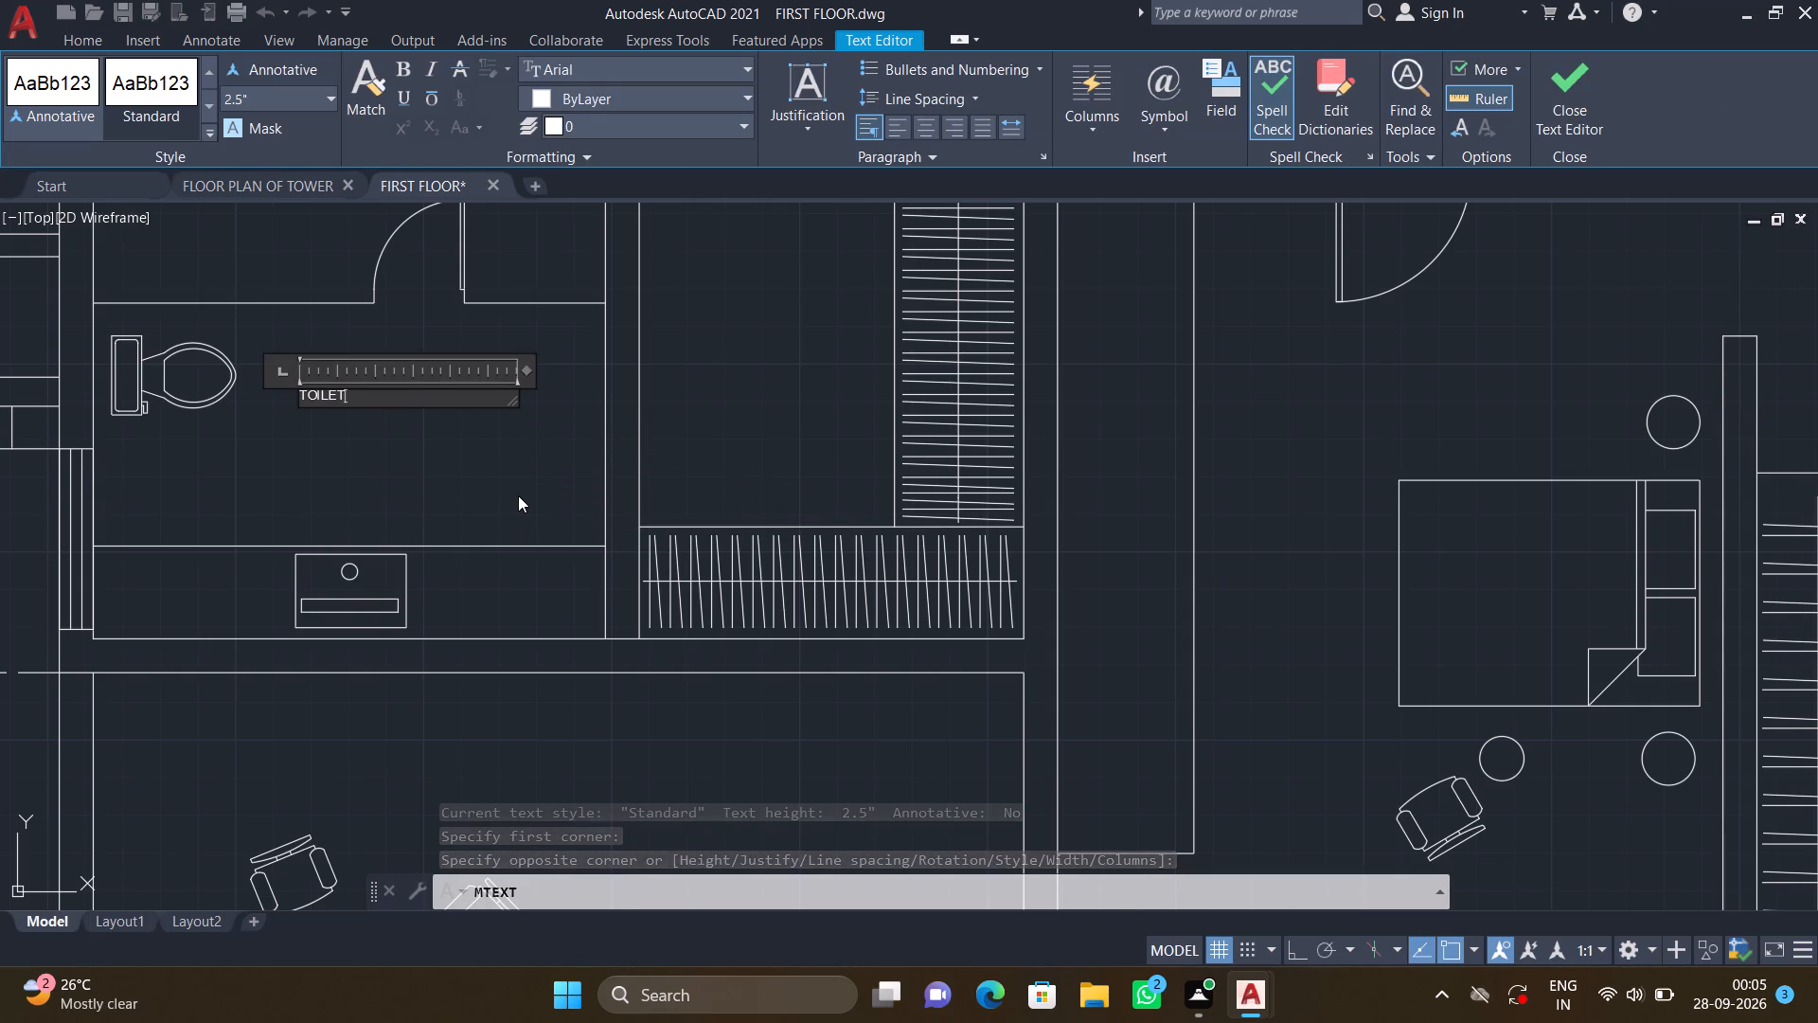
pyautogui.press('Return')
pyautogui.write('6\'11"*')
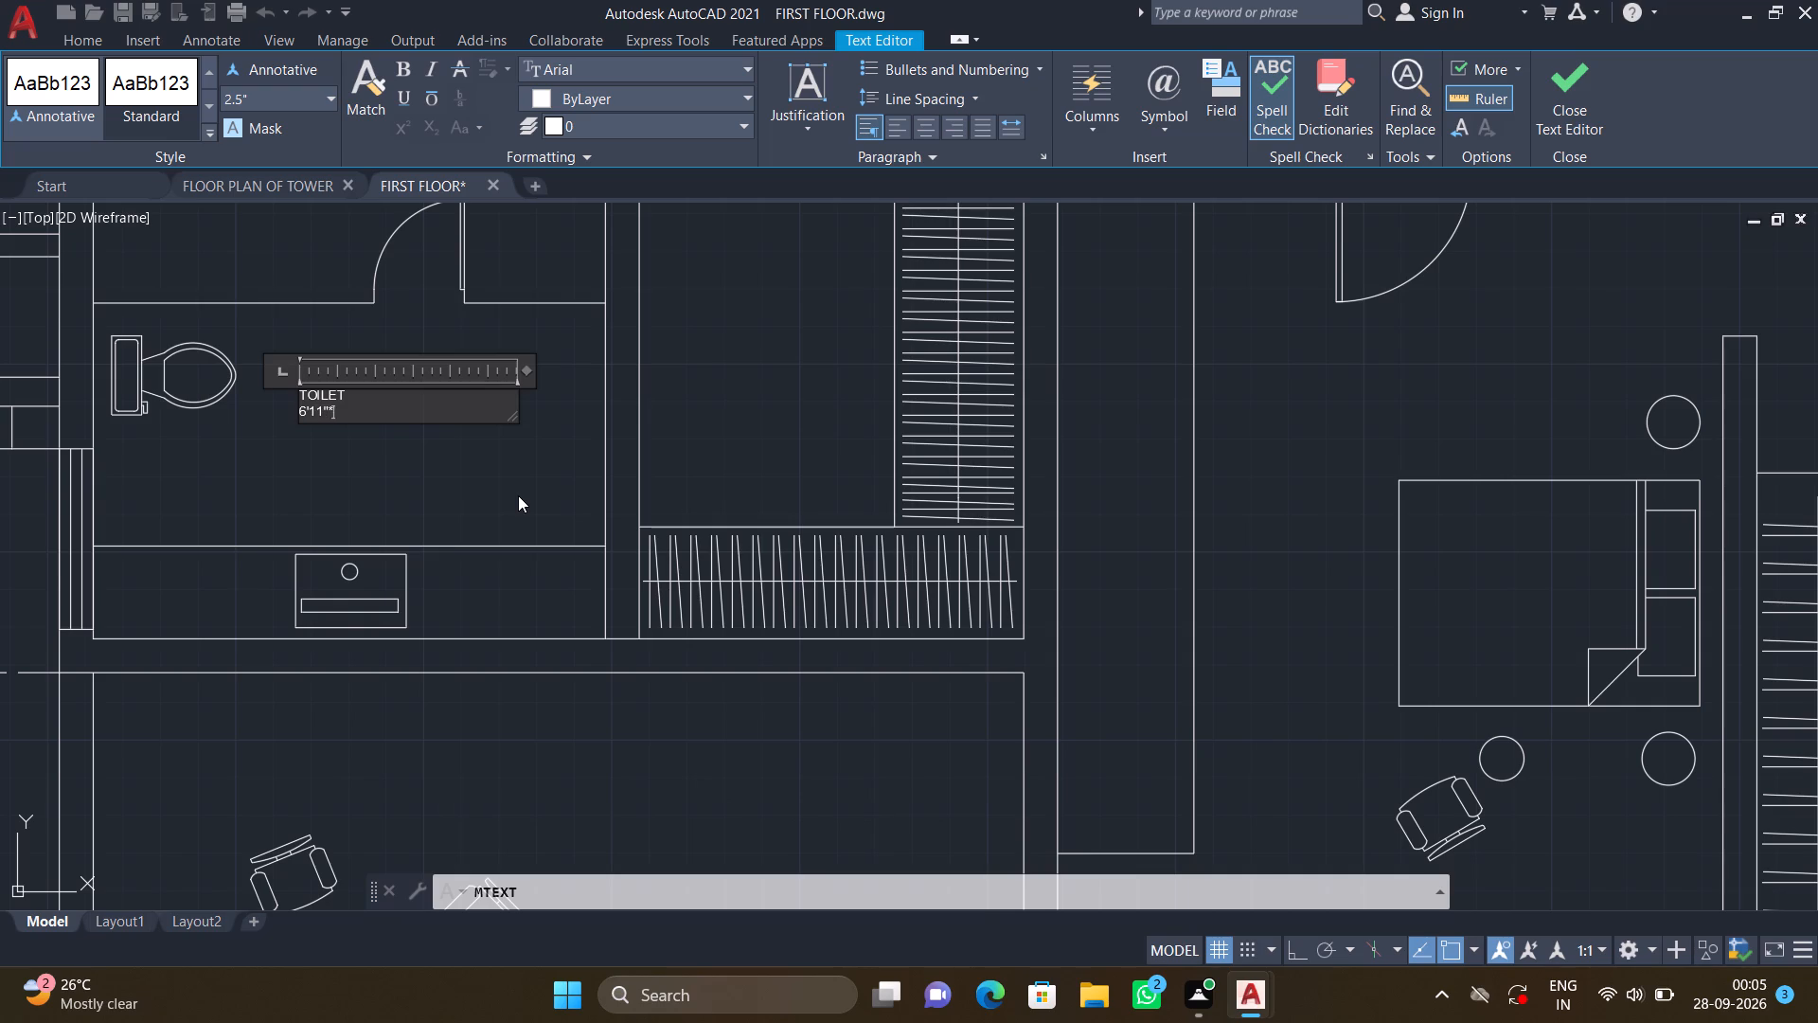
pyautogui.write("10'")
pyautogui.write('2"')
pyautogui.press('Return')
pyautogui.press('Escape')
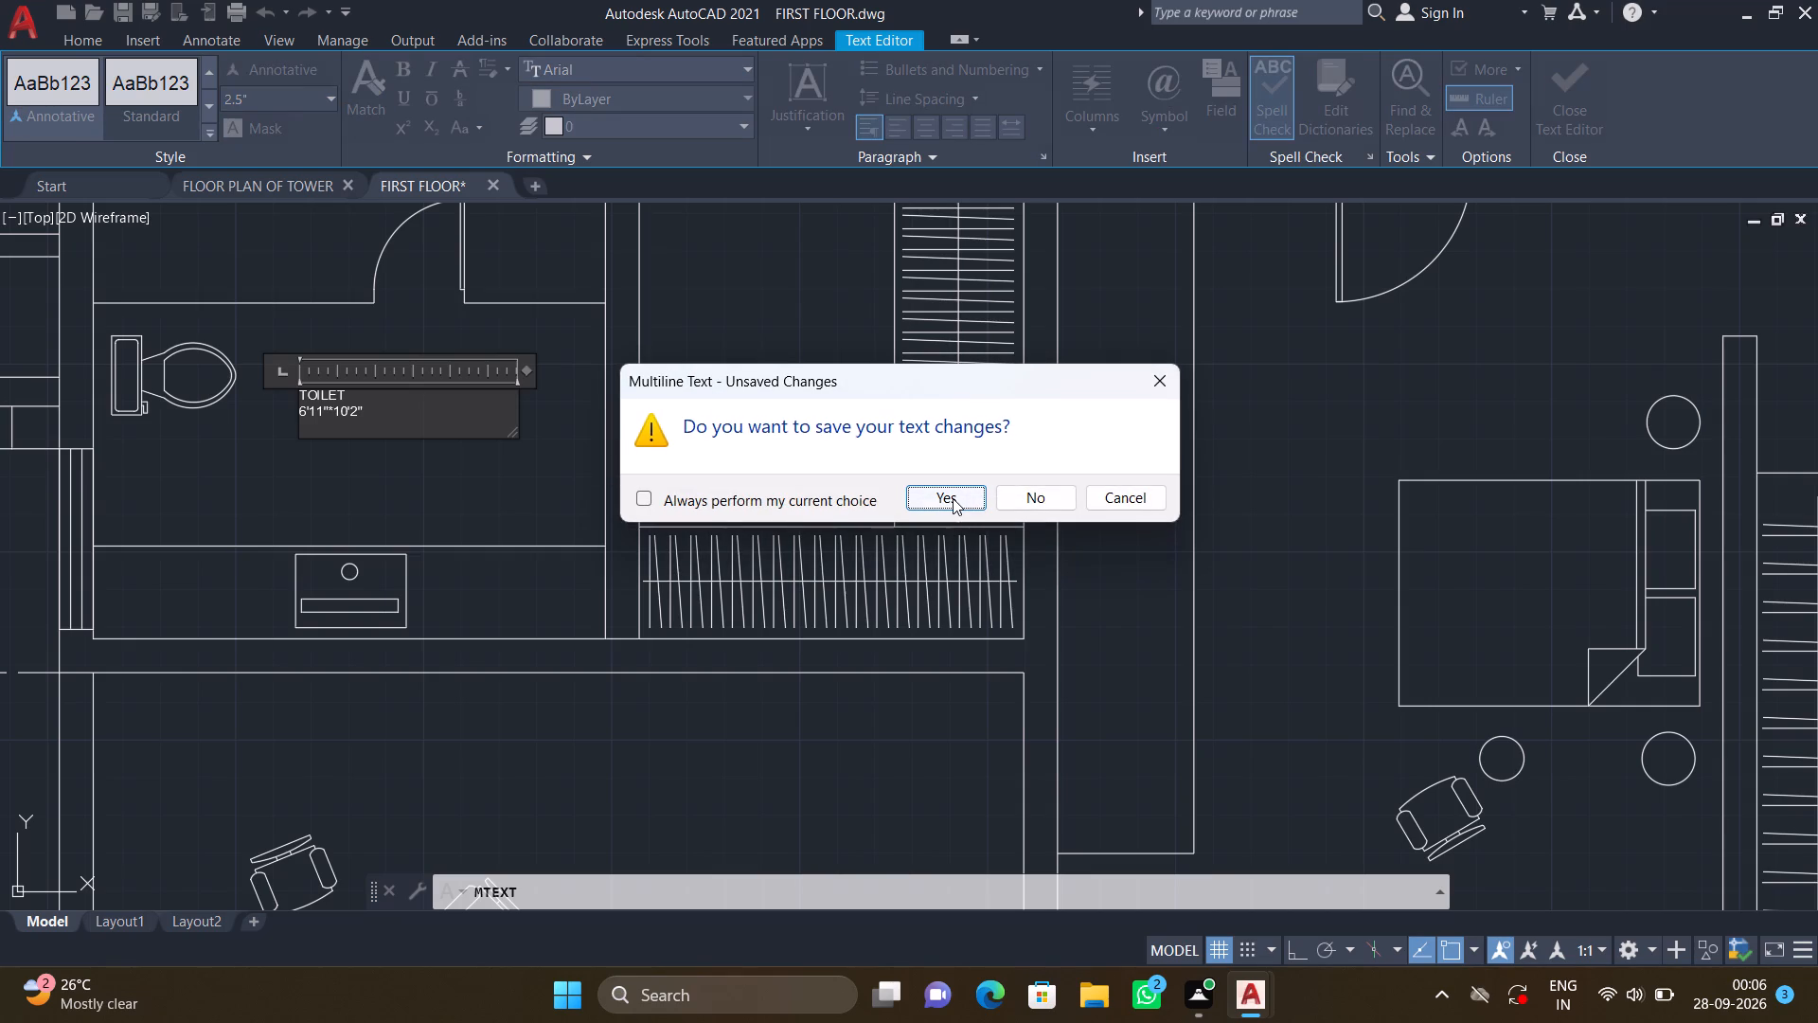
pyautogui.click(953, 498)
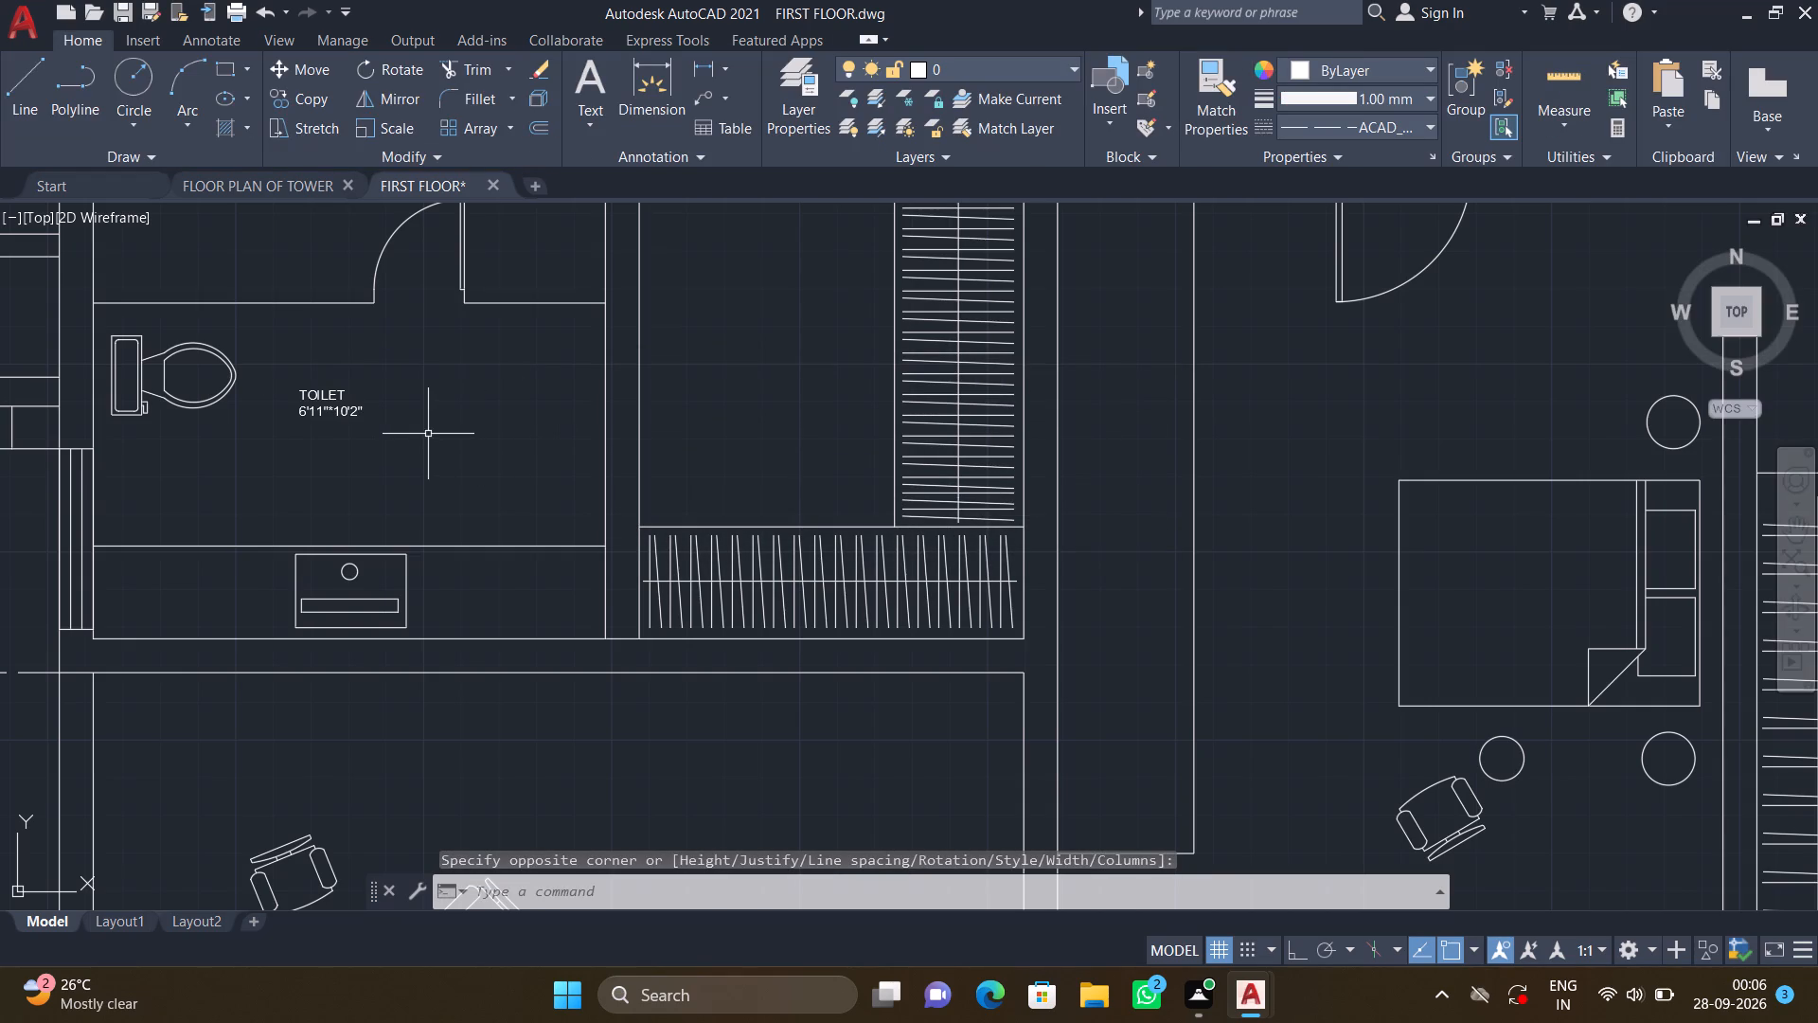
# Extend both vertical lines of the wall between the toilet and the wardrobe room up to the bedroom wall's far line.
pyautogui.moveTo(422, 434); pyautogui.dragTo(366, 513, button='middle')
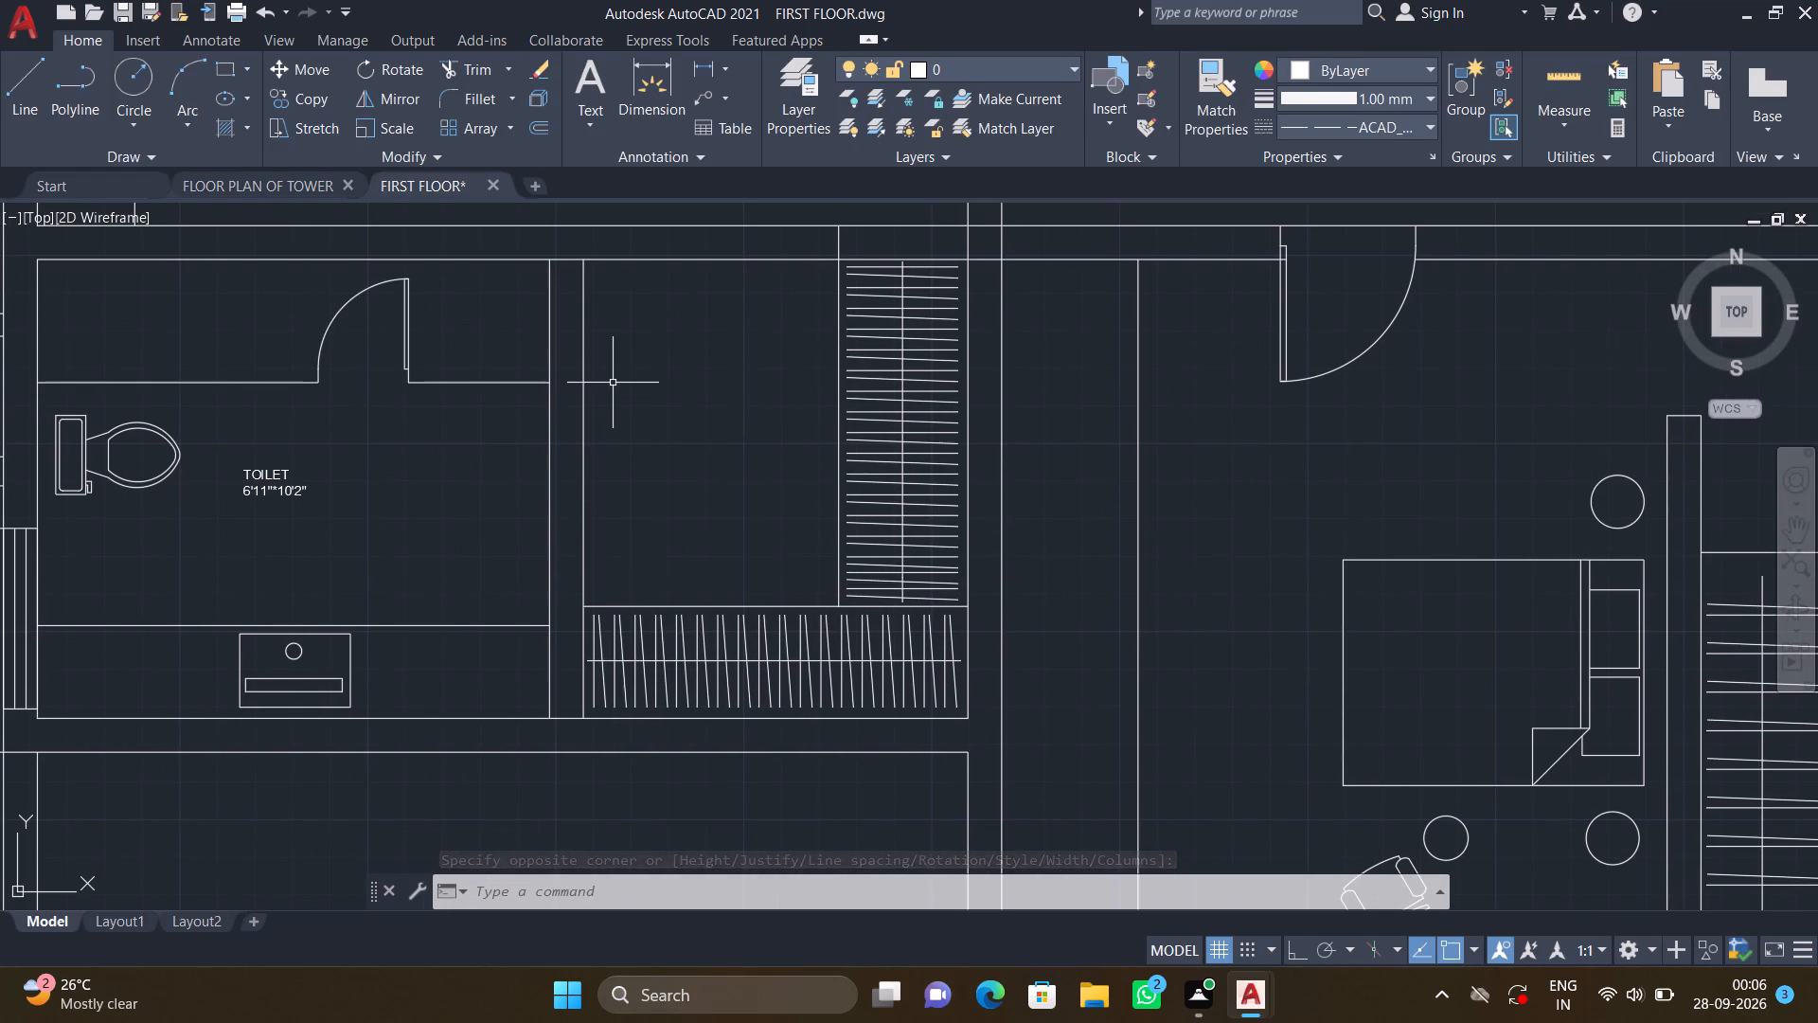
pyautogui.moveTo(609, 383); pyautogui.dragTo(575, 498, button='middle')
pyautogui.press('e')
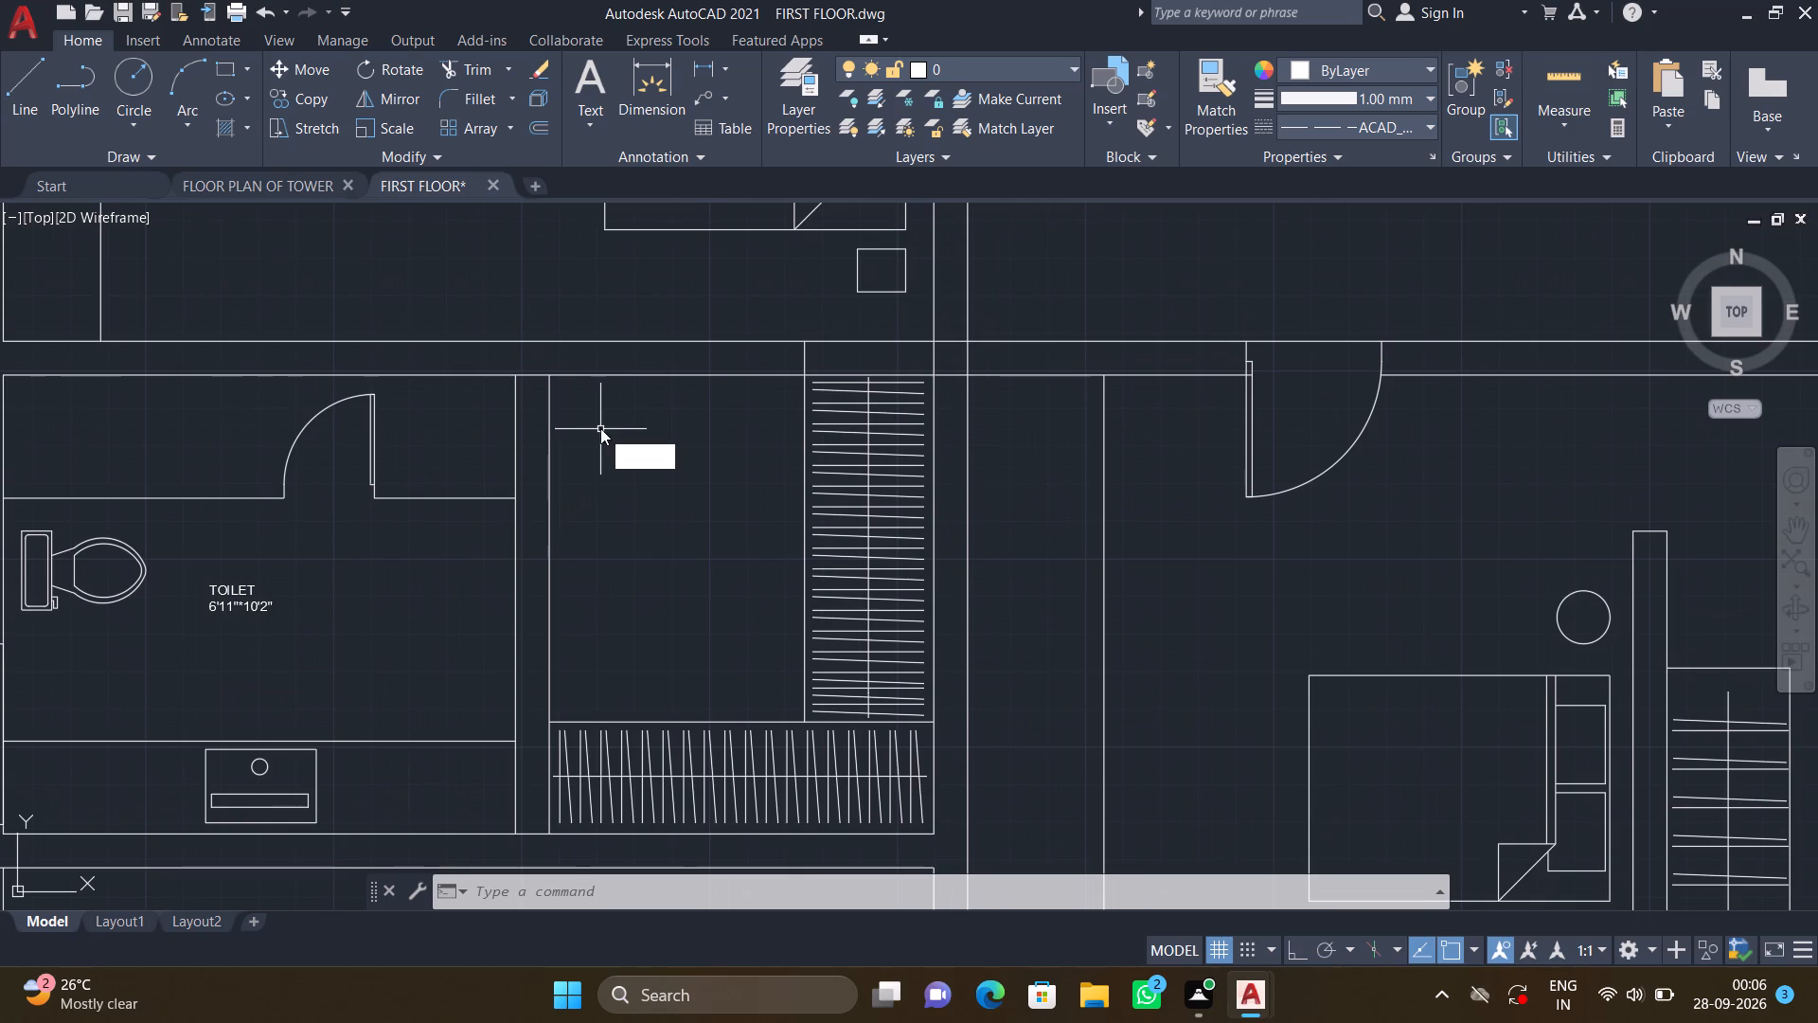
pyautogui.press('x')
pyautogui.press('Return')
pyautogui.click(516, 425)
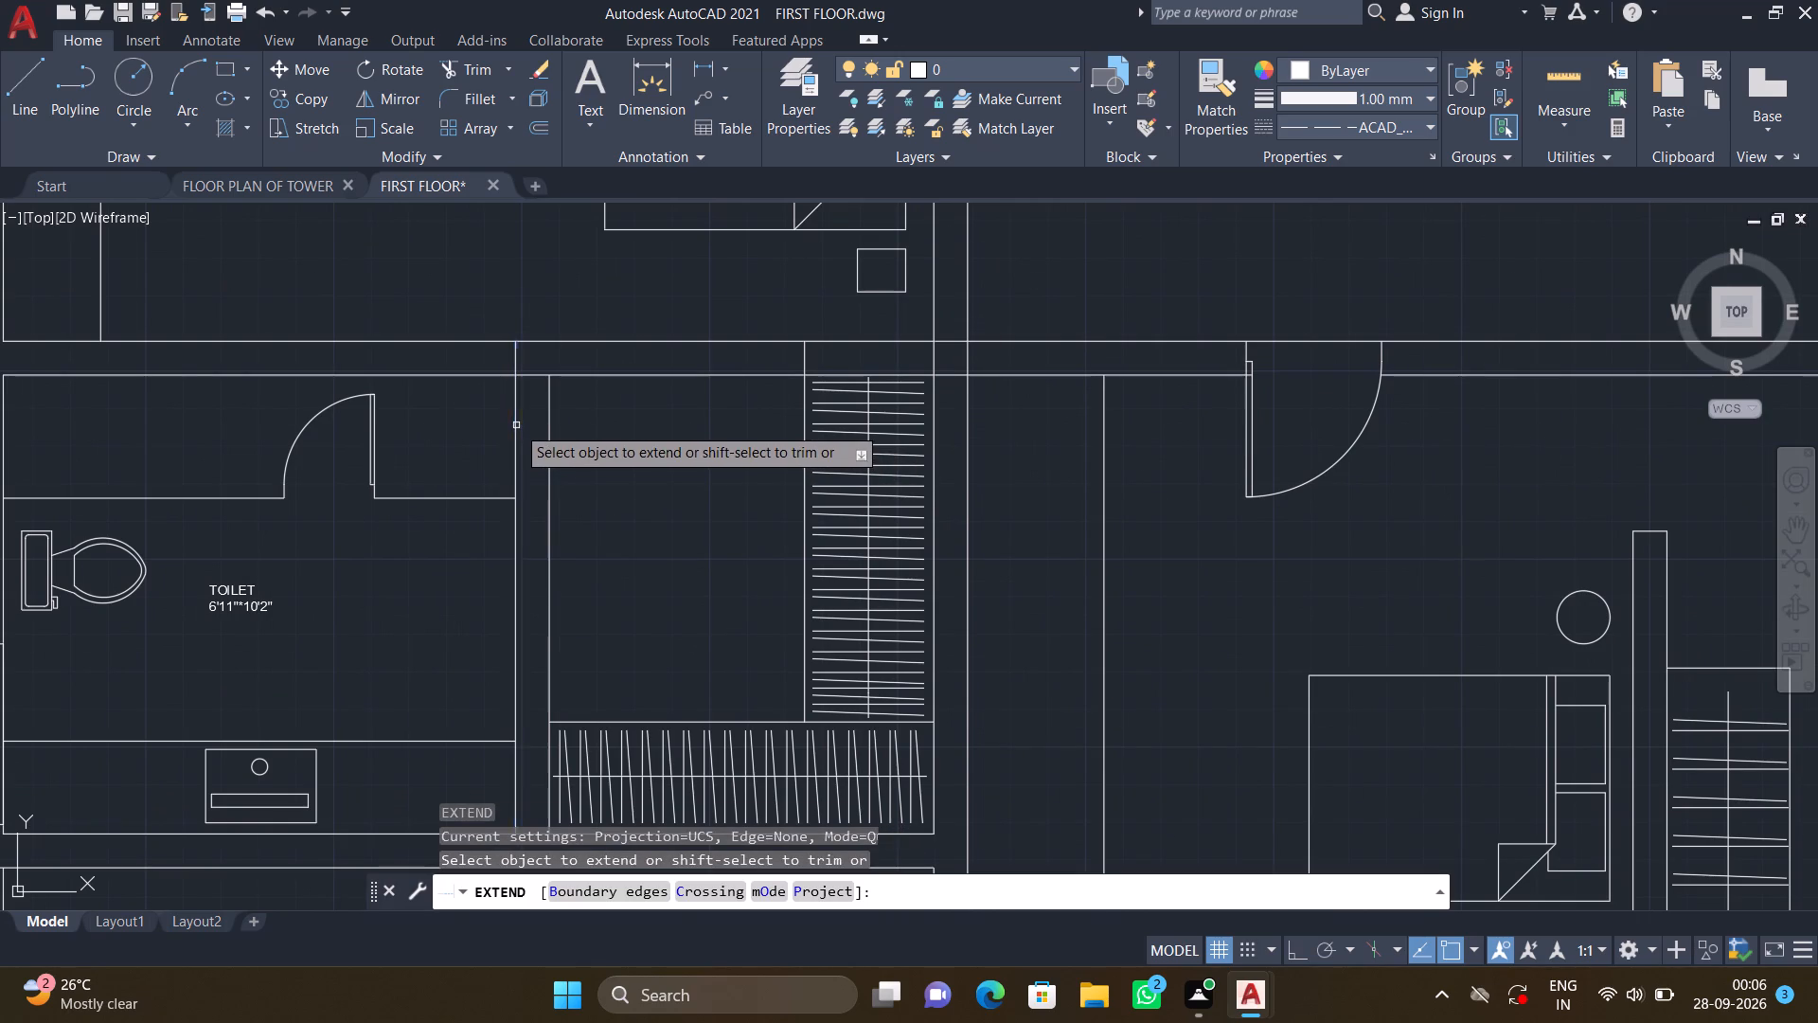
pyautogui.click(551, 405)
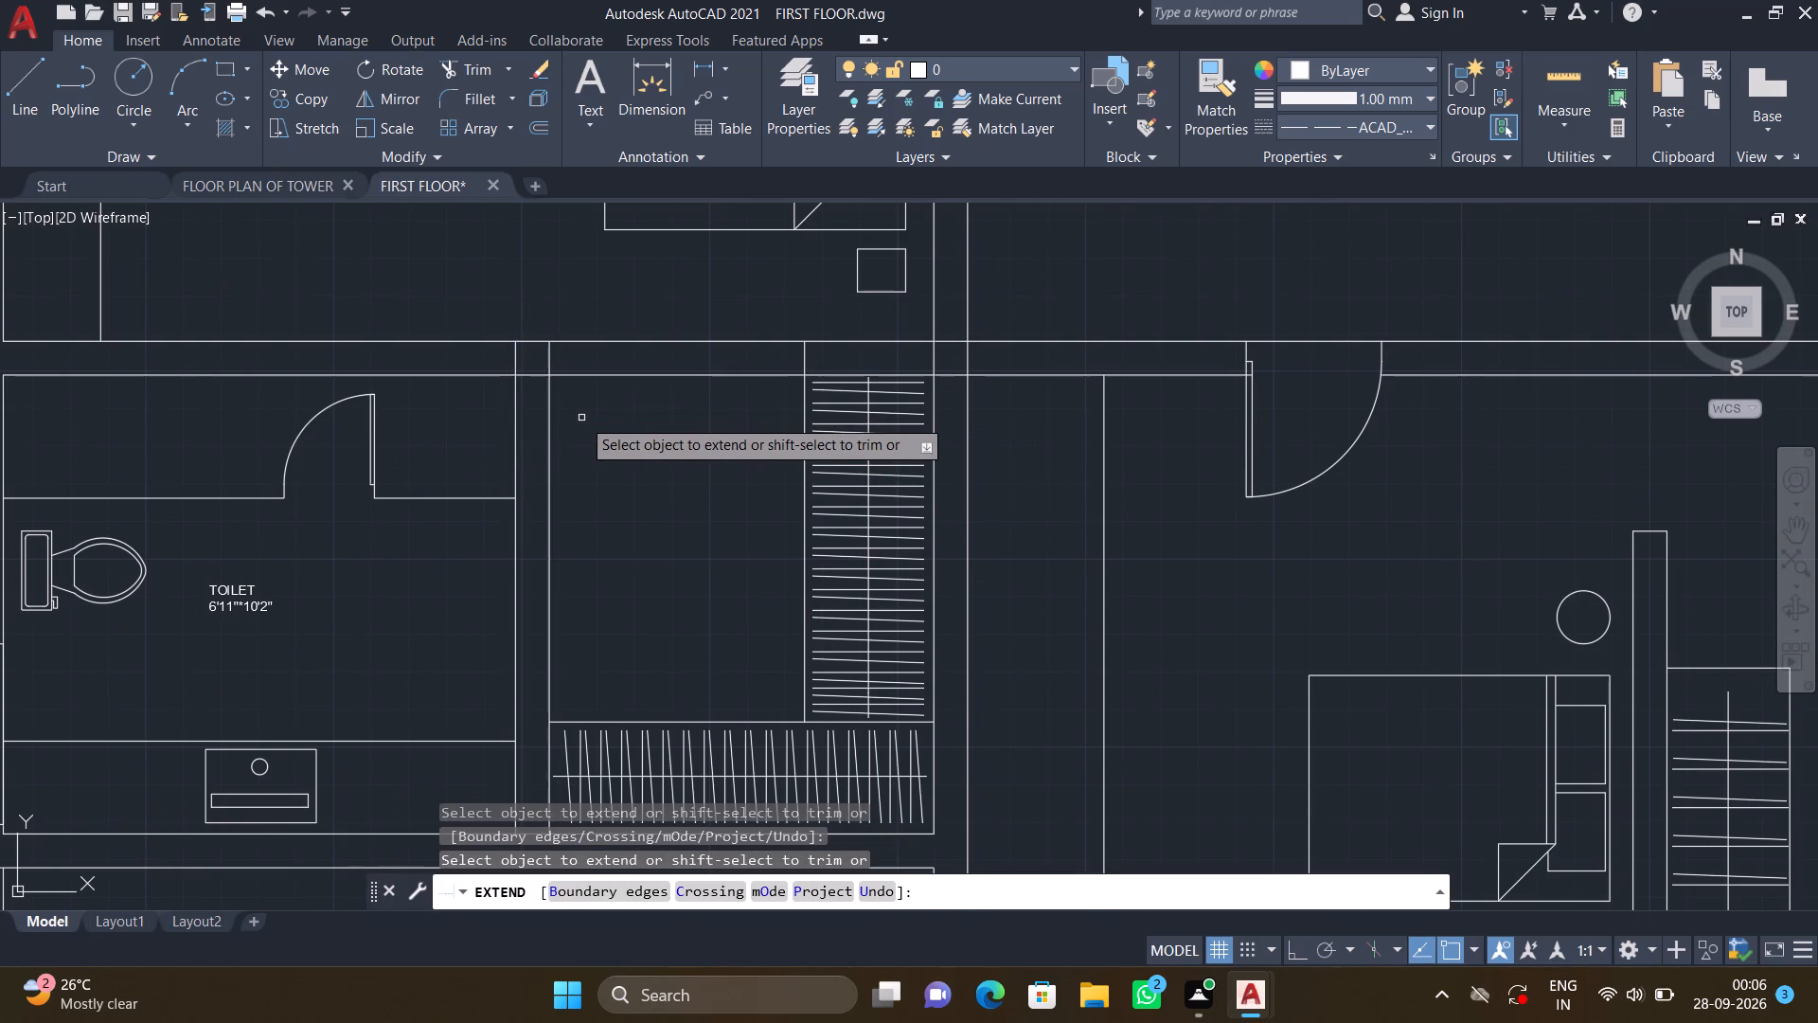
pyautogui.press('Return')
# Trim the wall lines between the bedroom and the wardrobe room to open the passage and clean up the wall corner.
pyautogui.write('TR')
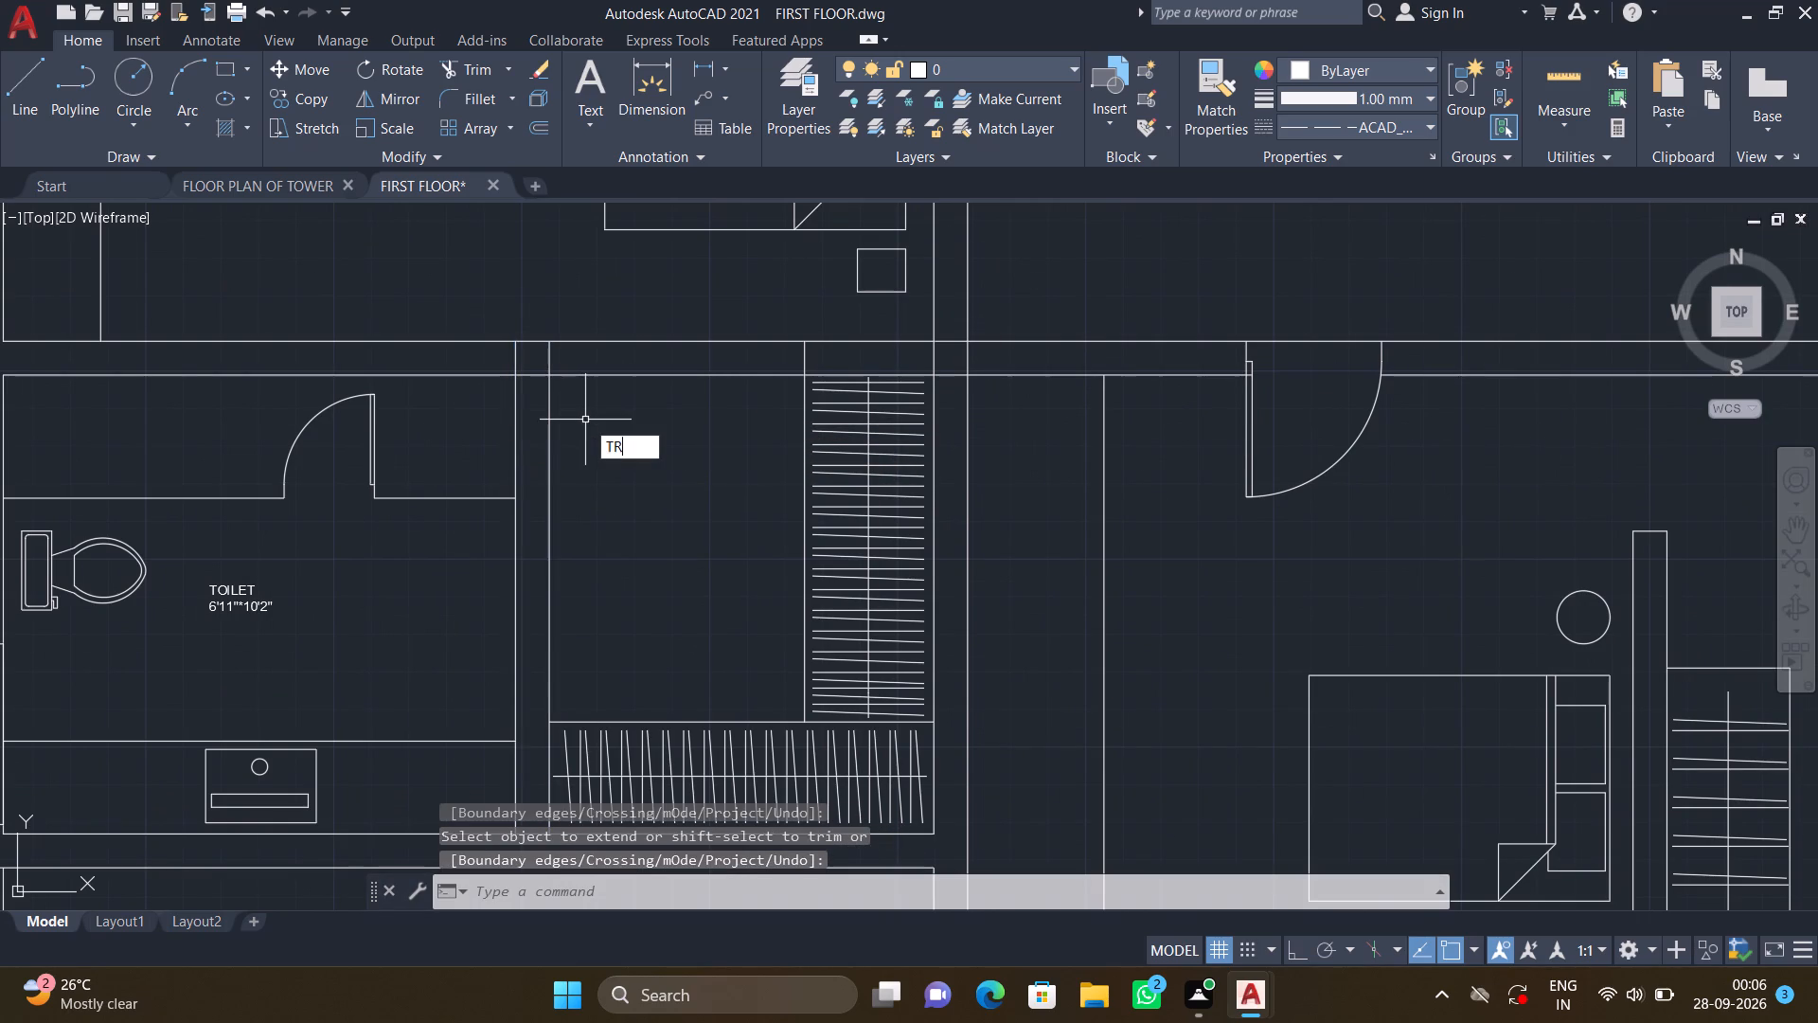
pyautogui.press('Return')
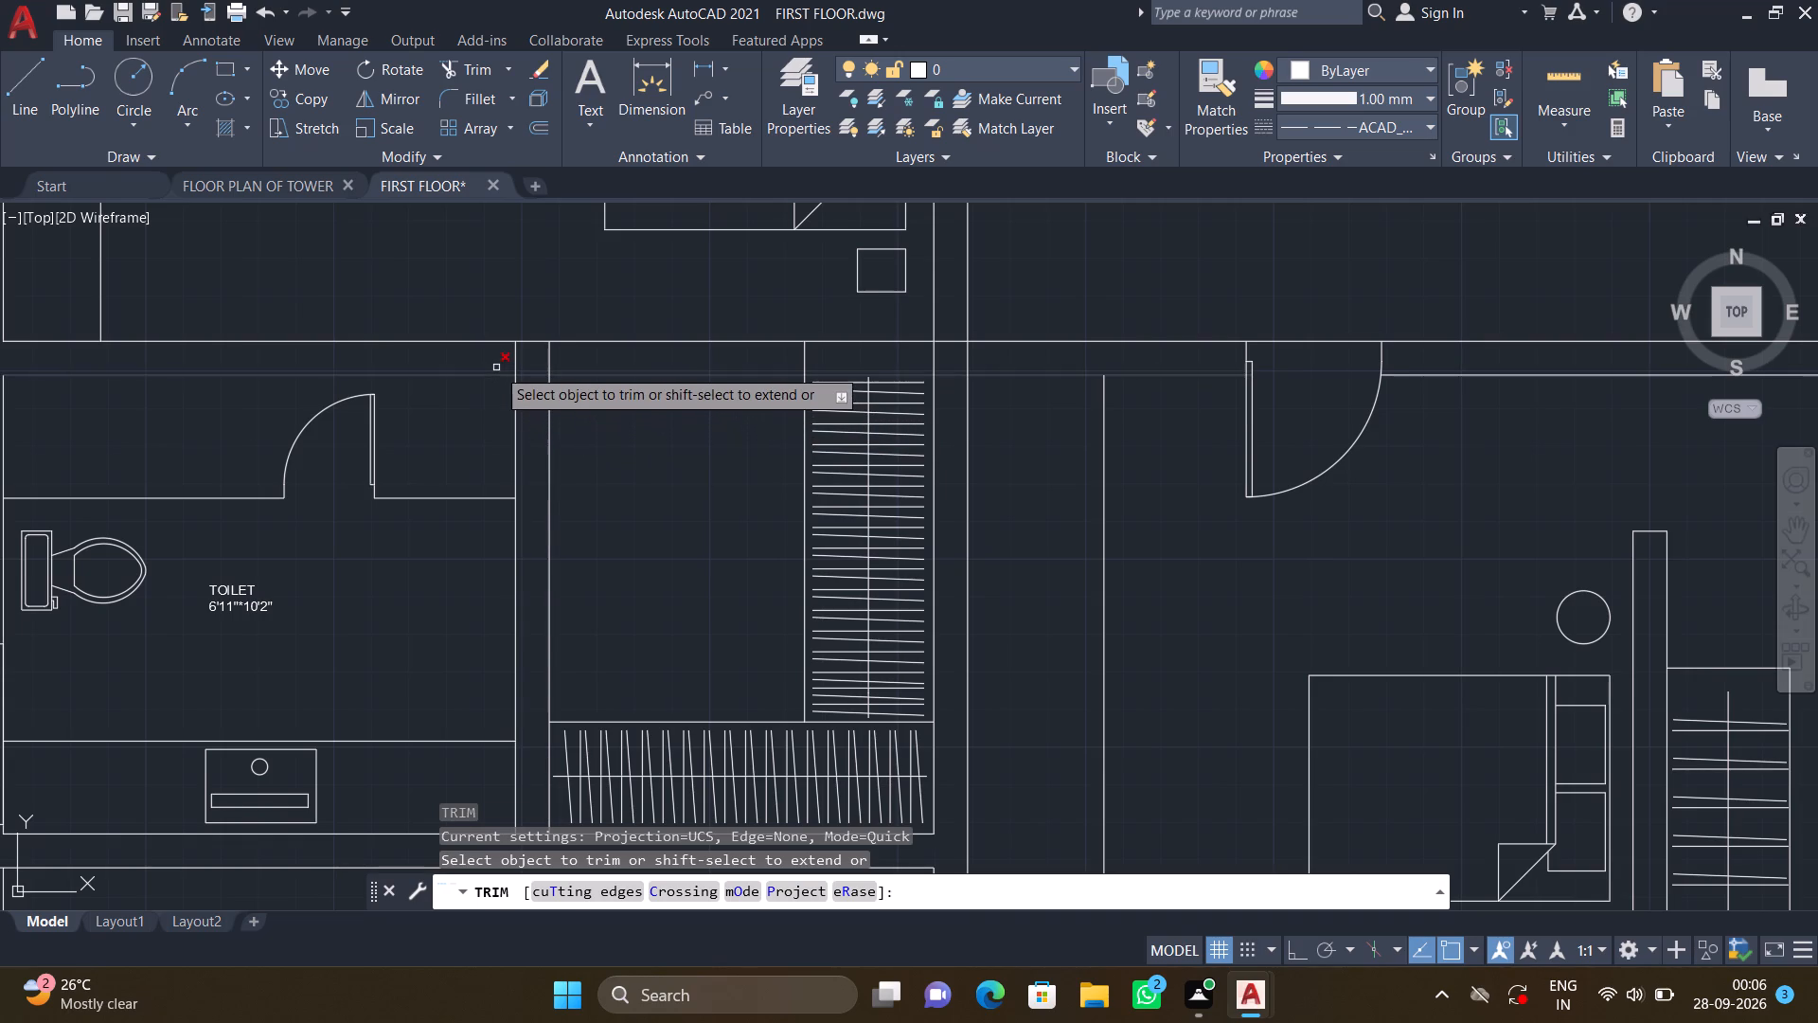
pyautogui.moveTo(498, 368); pyautogui.dragTo(510, 364)
pyautogui.click(529, 366)
pyautogui.click(526, 366)
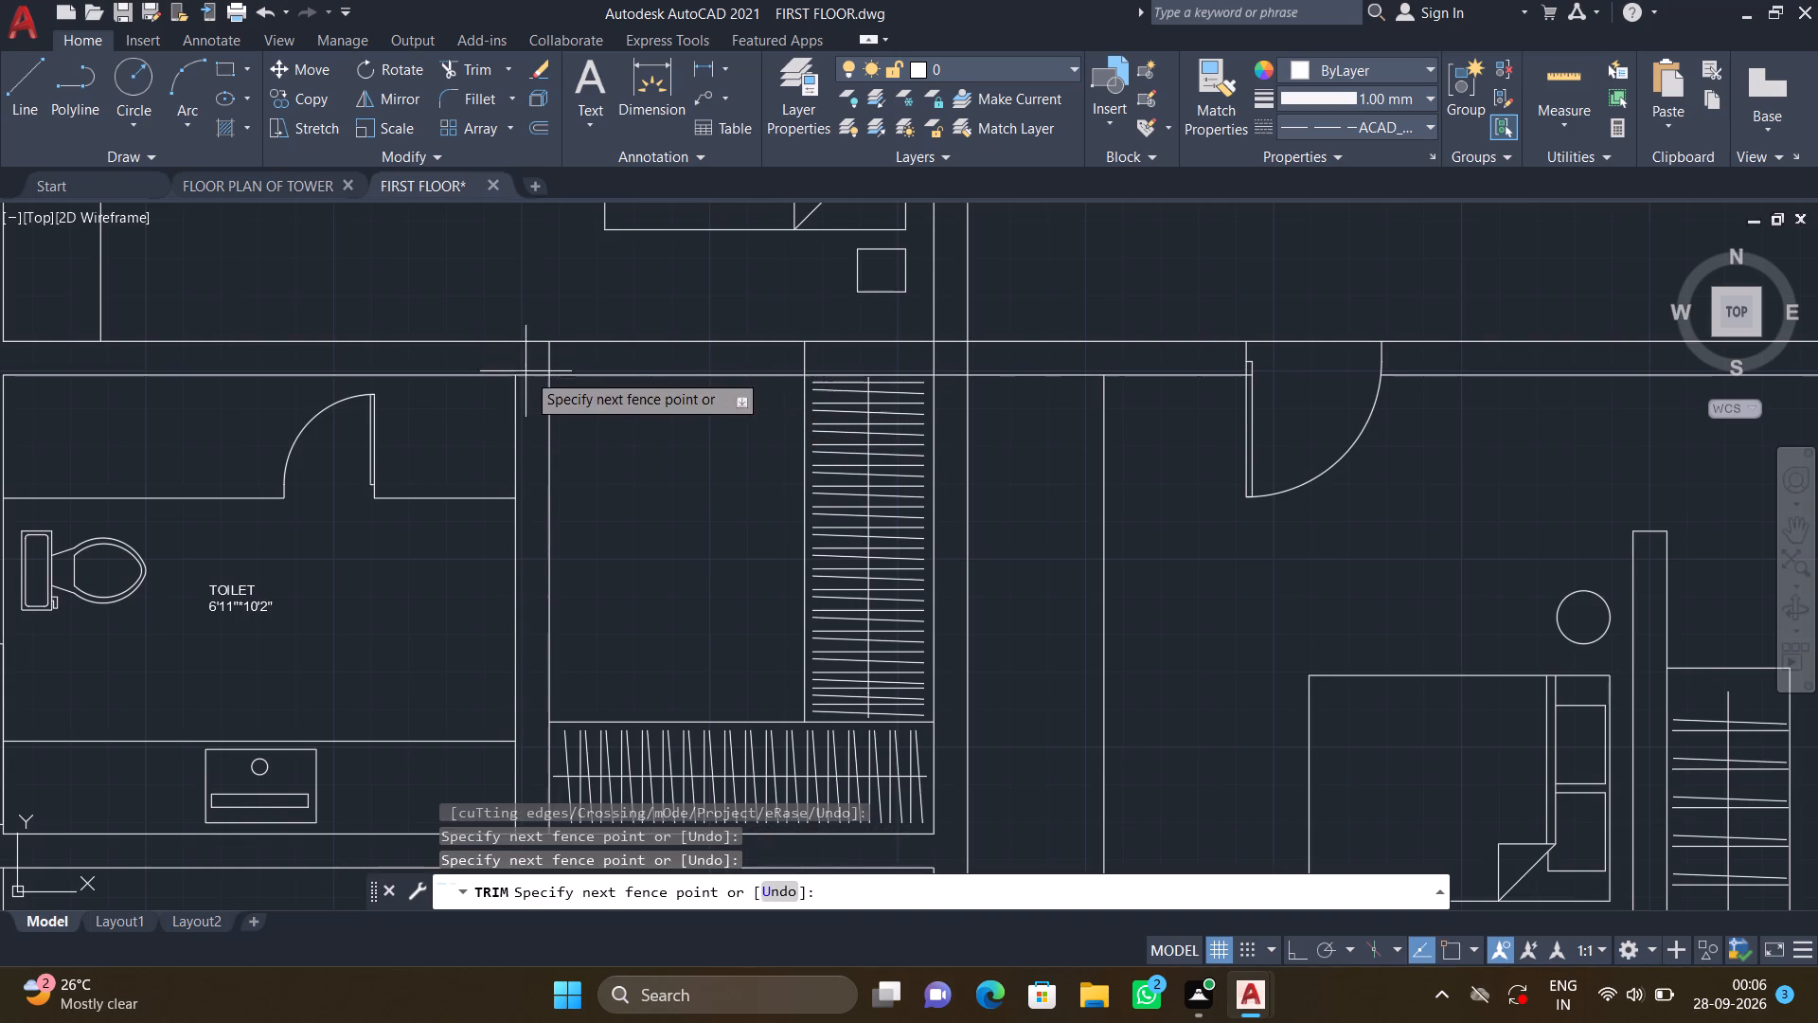
pyautogui.click(532, 393)
pyautogui.click(597, 323)
pyautogui.click(621, 416)
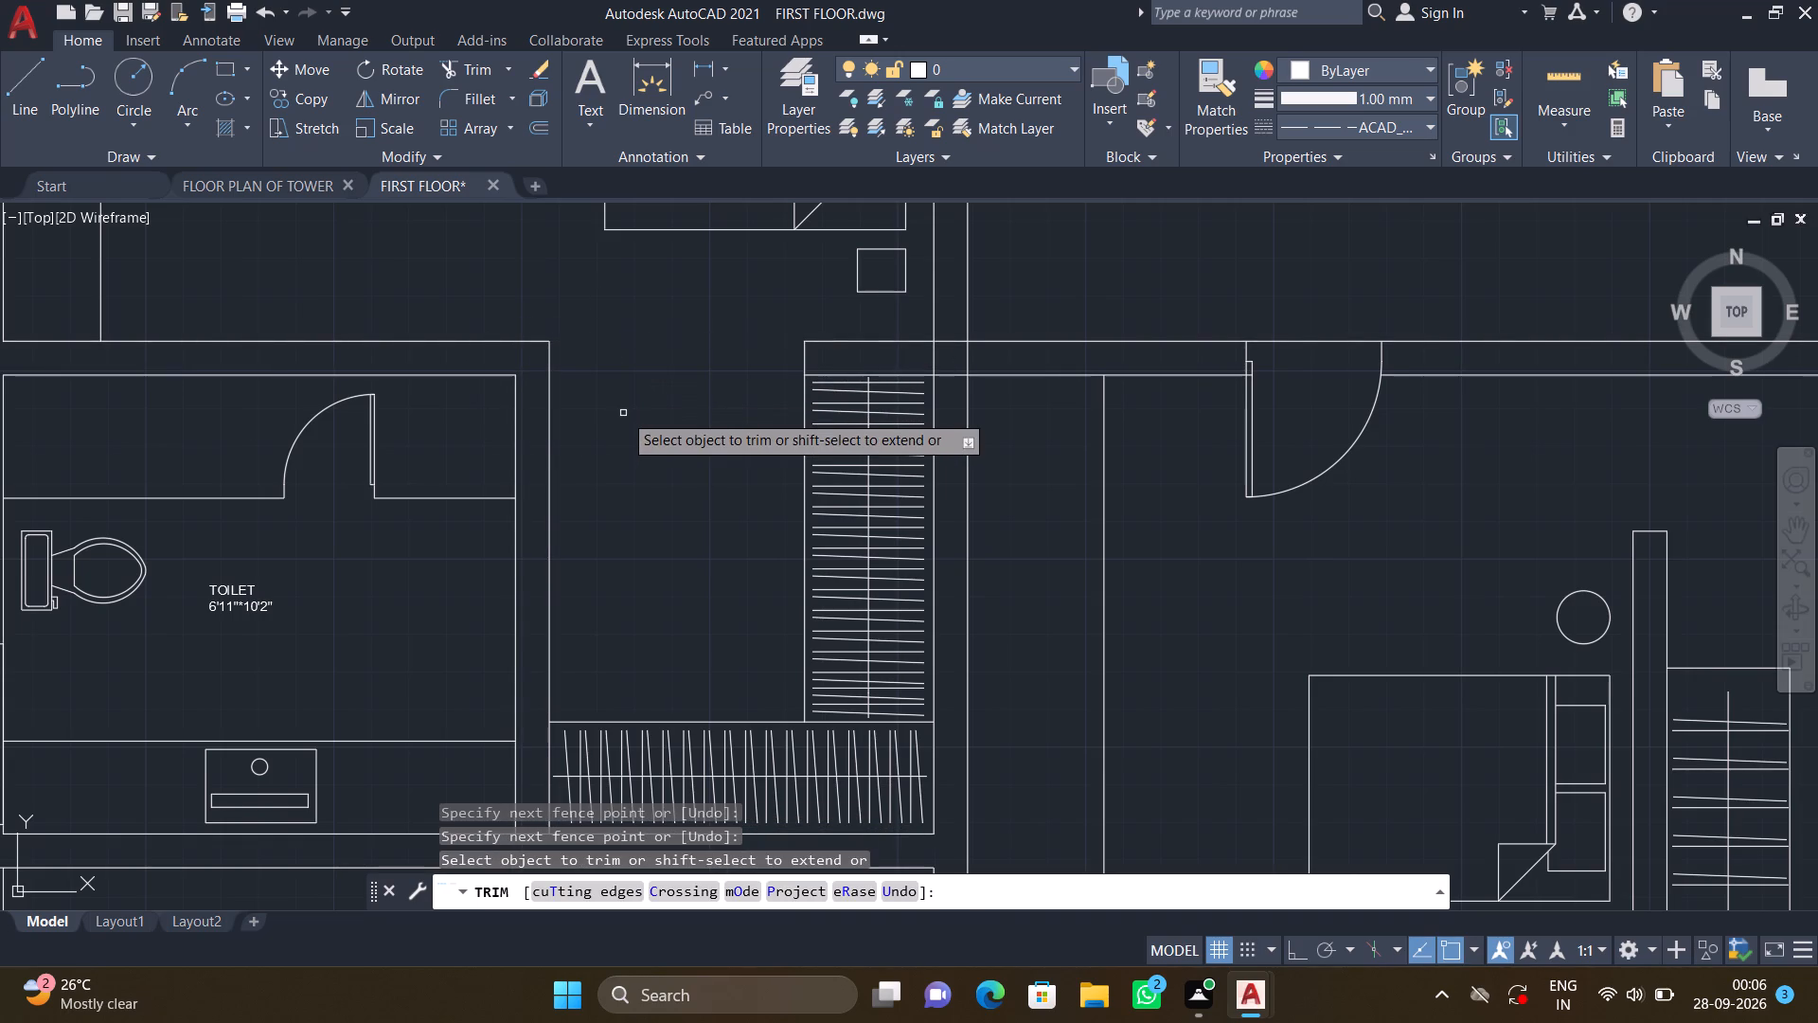
pyautogui.press('Return')
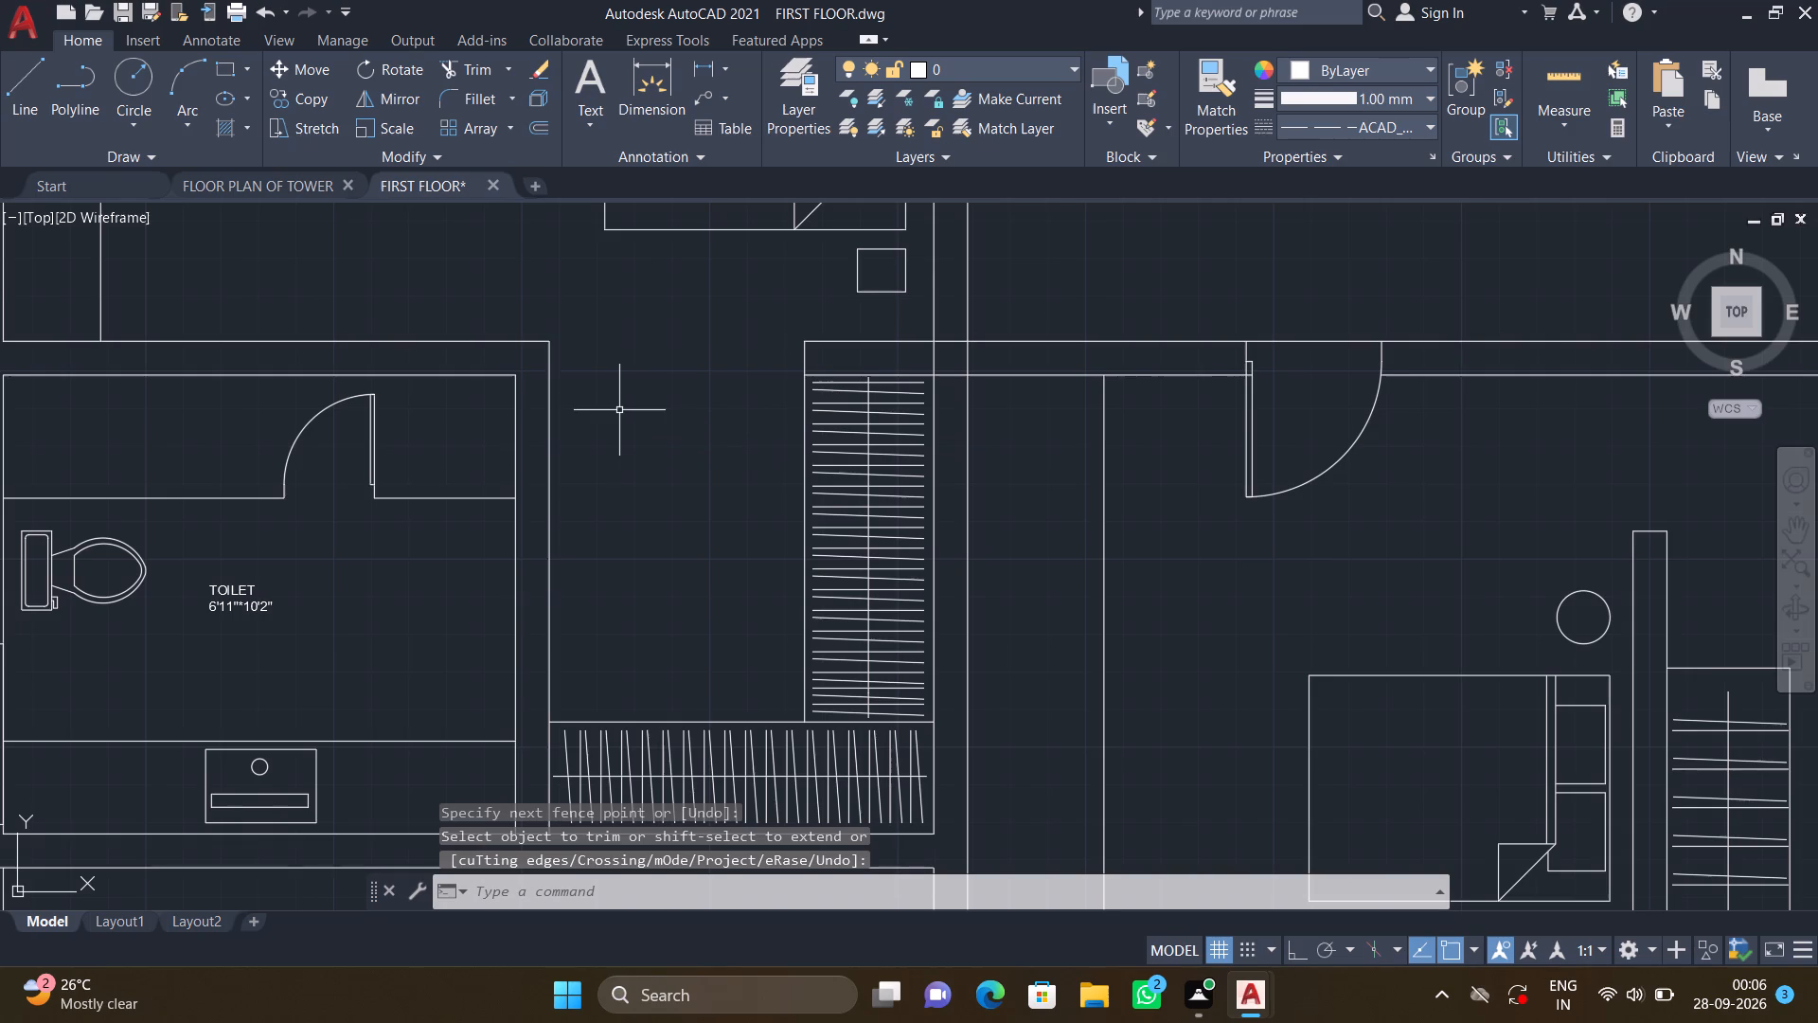
# Draw two horizontal 9" lines across the wall between the toilet and the wardrobe room, marking the doorway's ends.
pyautogui.moveTo(583, 510); pyautogui.dragTo(605, 413, button='middle')
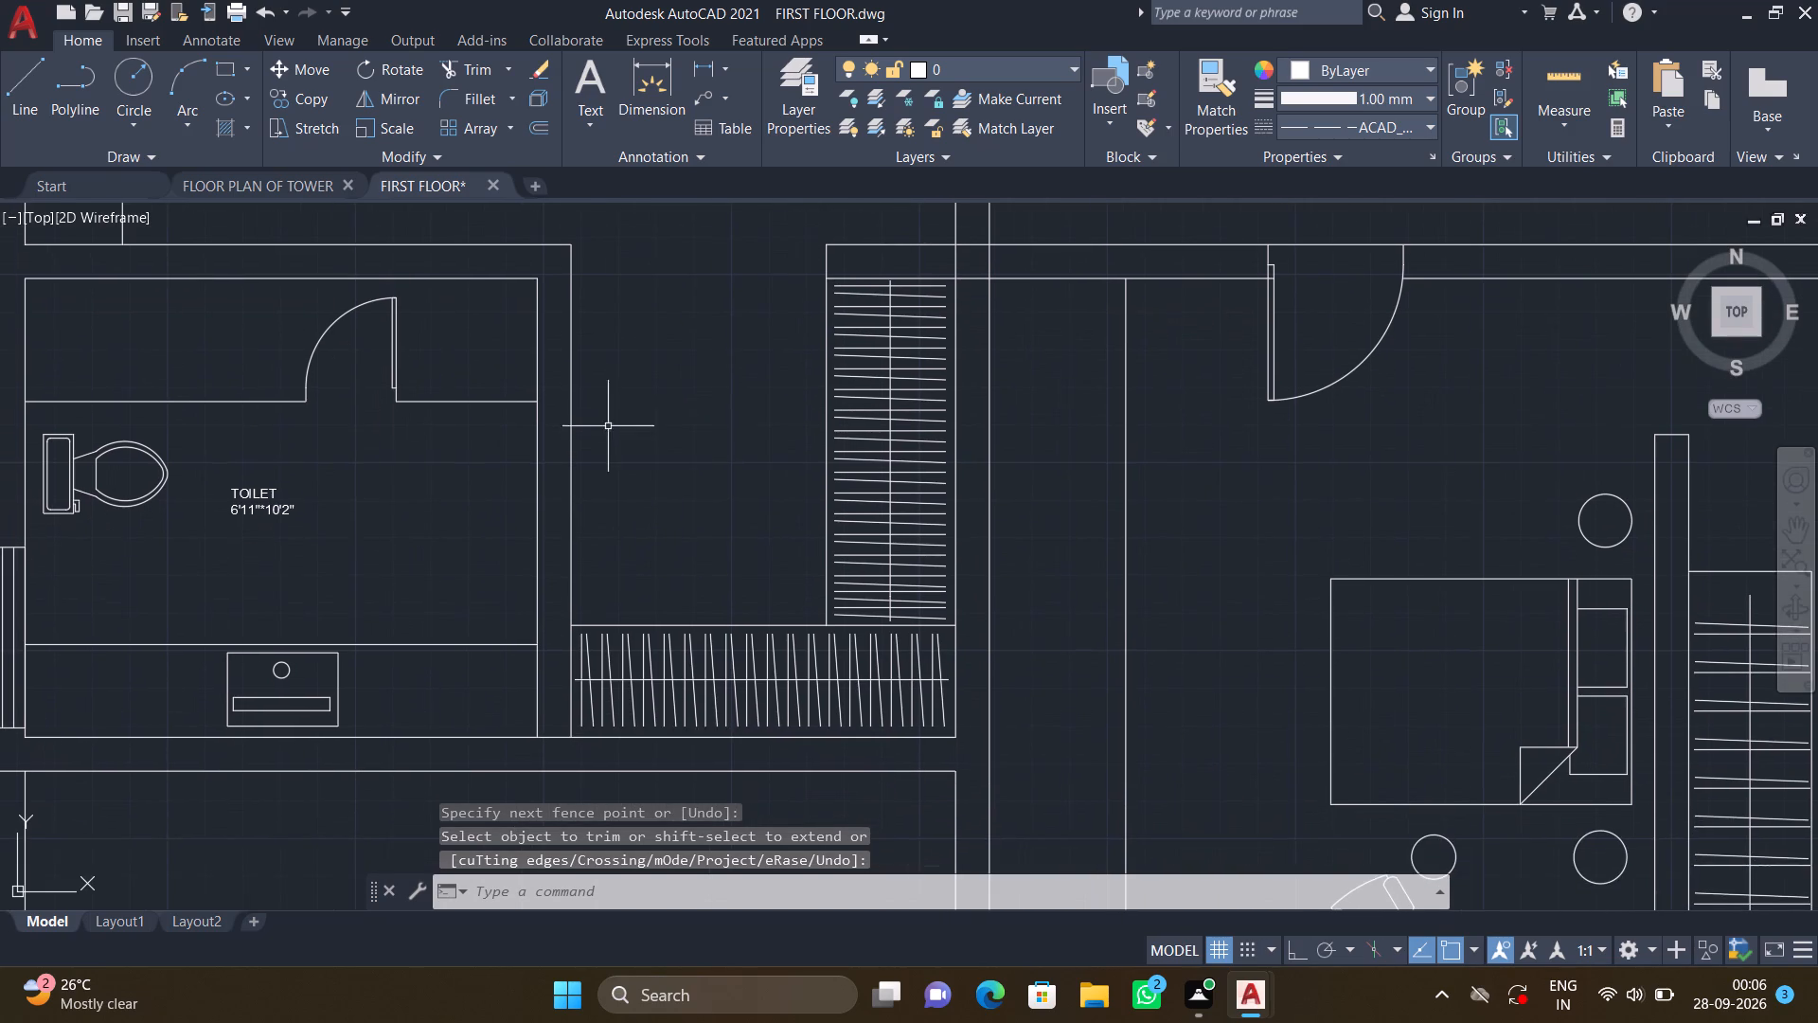
pyautogui.scroll(1, 594, 458)
pyautogui.press('l')
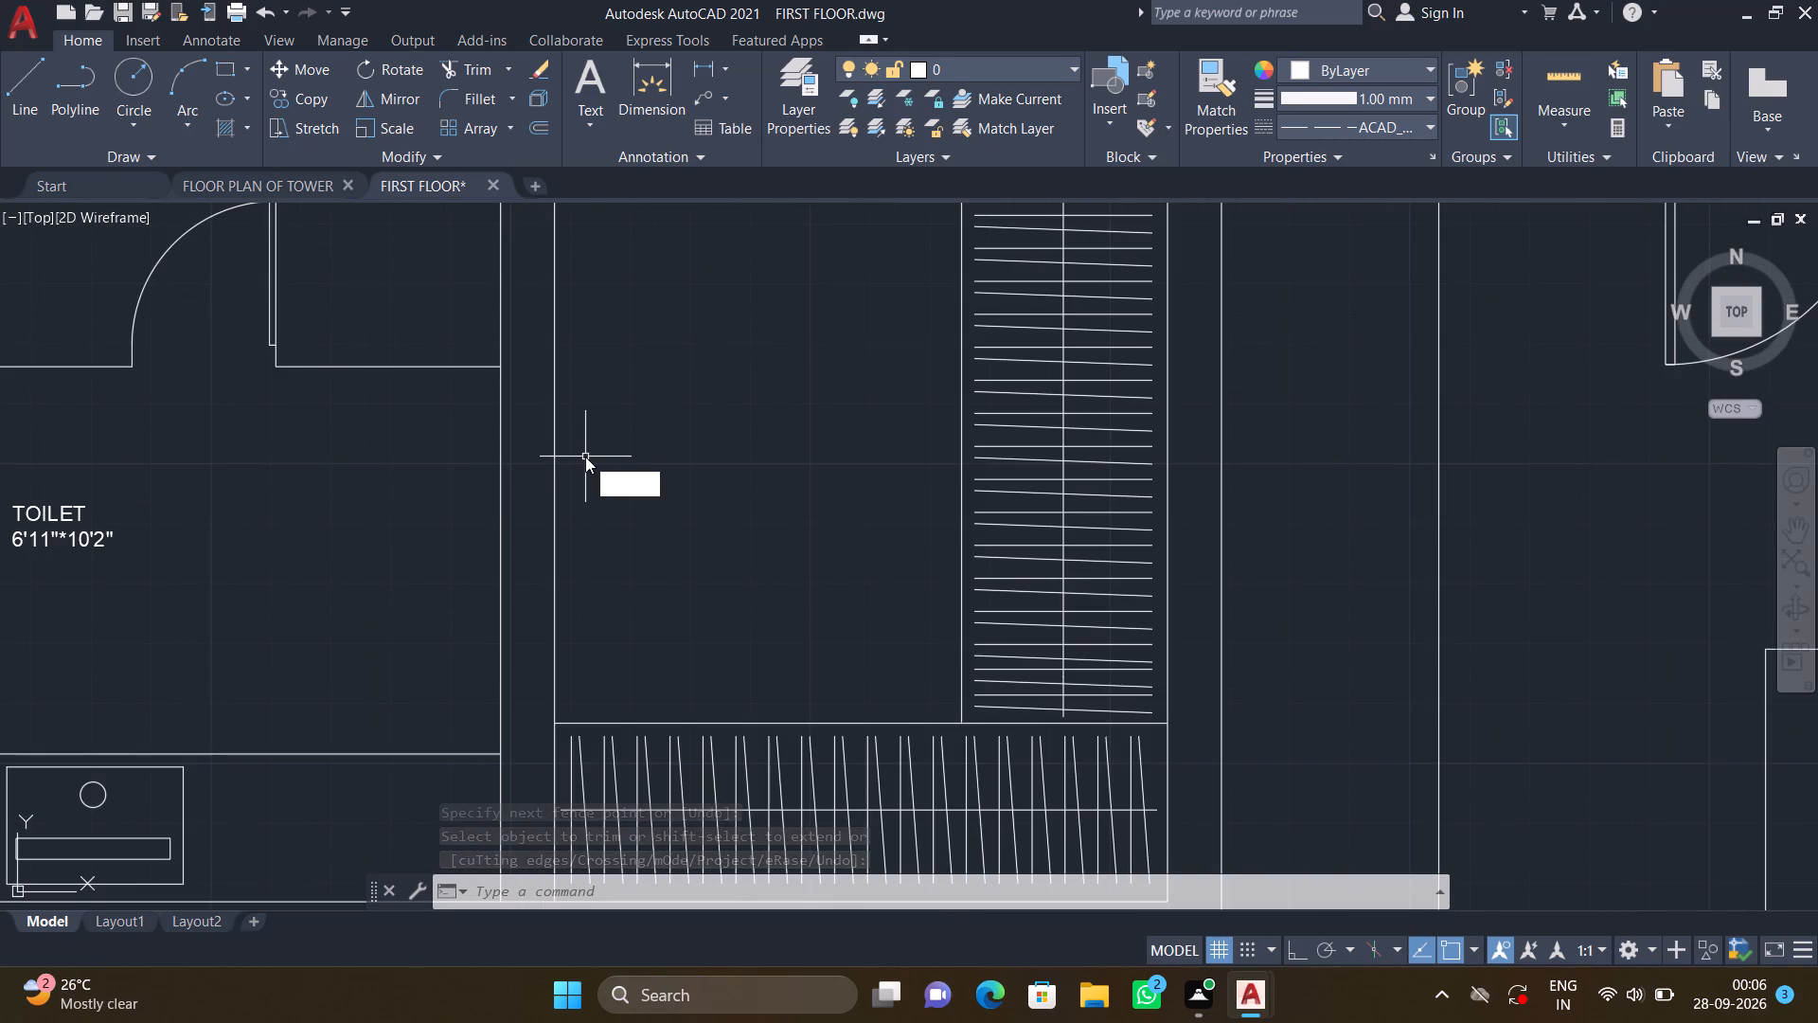
pyautogui.press('Return')
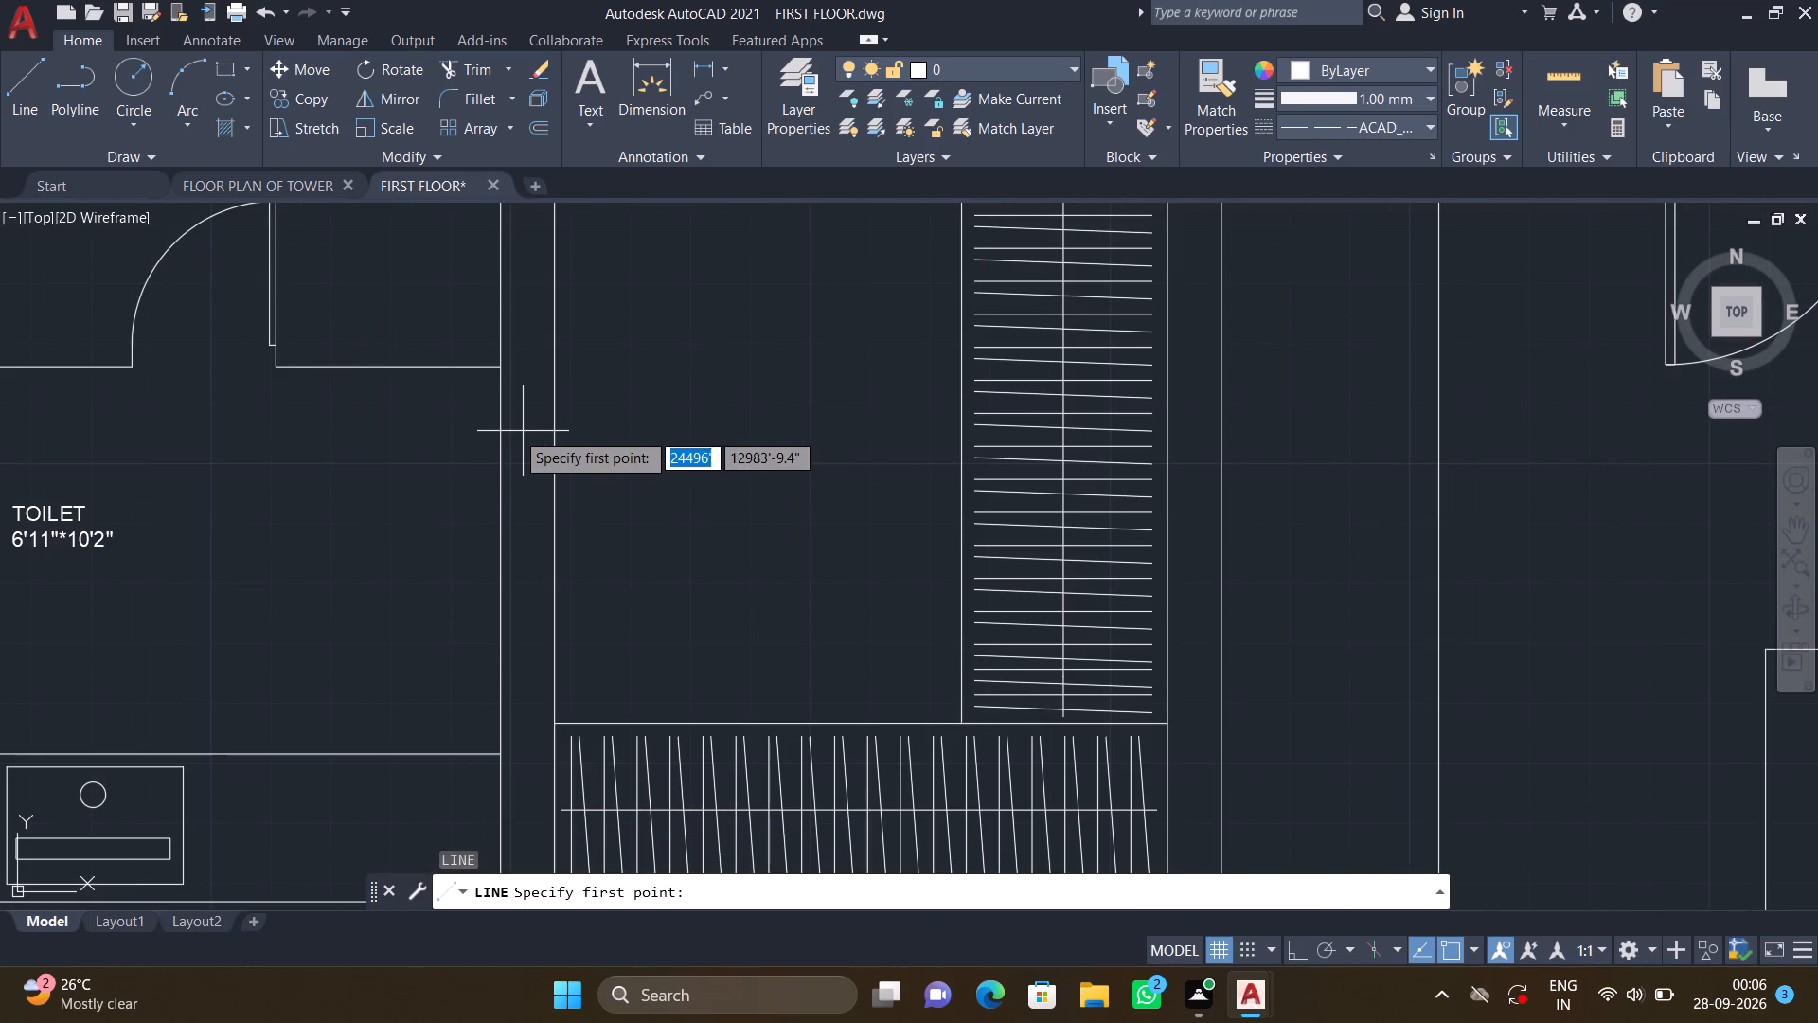
pyautogui.click(506, 368)
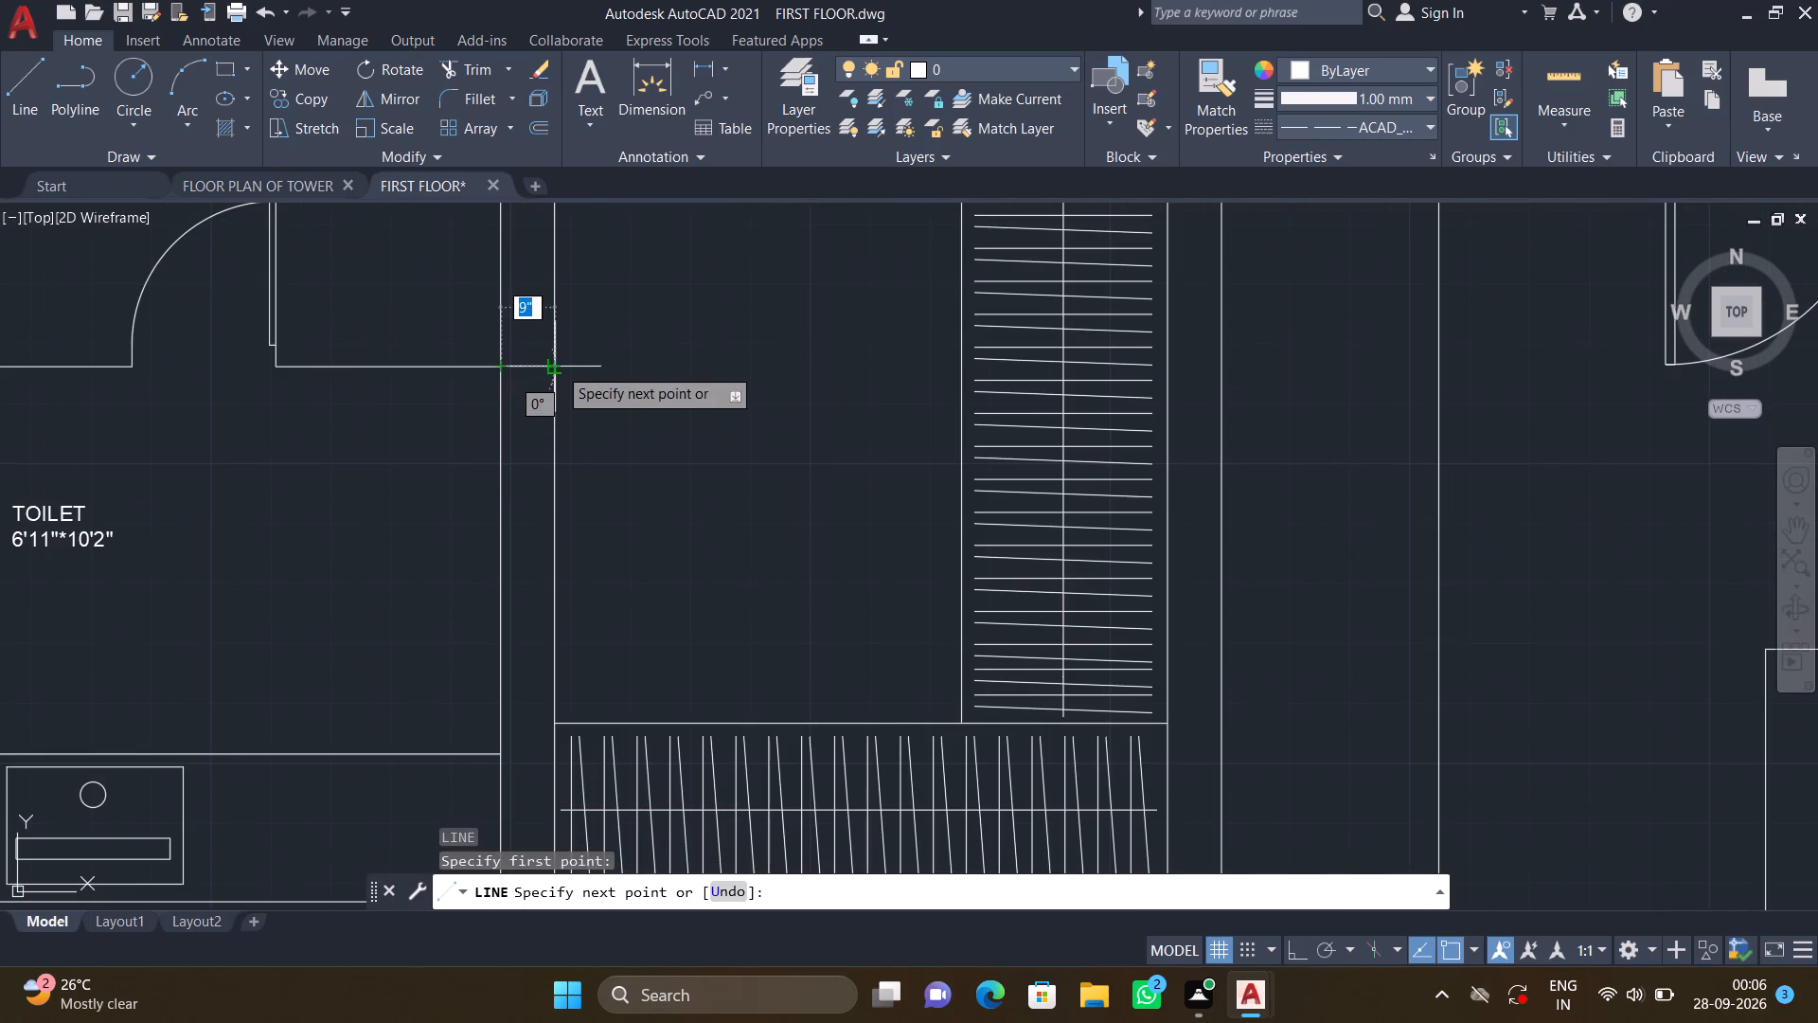
pyautogui.click(558, 367)
pyautogui.press('Return')
pyautogui.press('space')
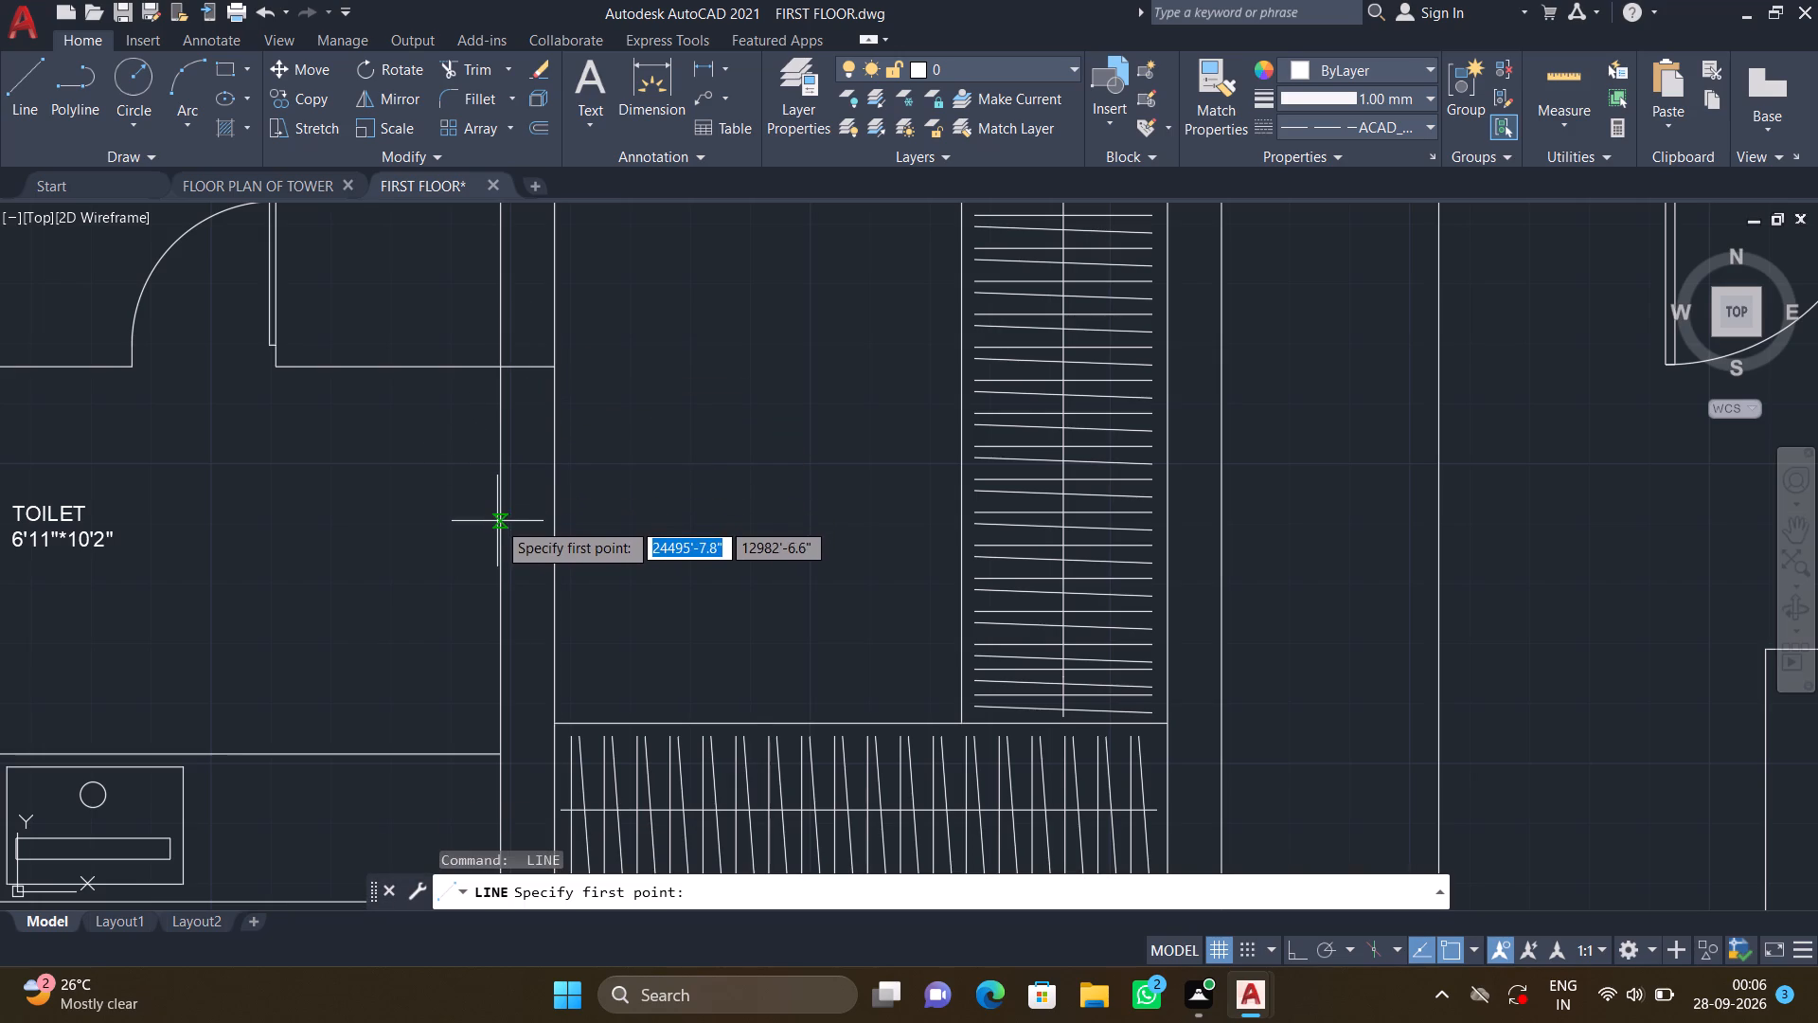
pyautogui.click(497, 520)
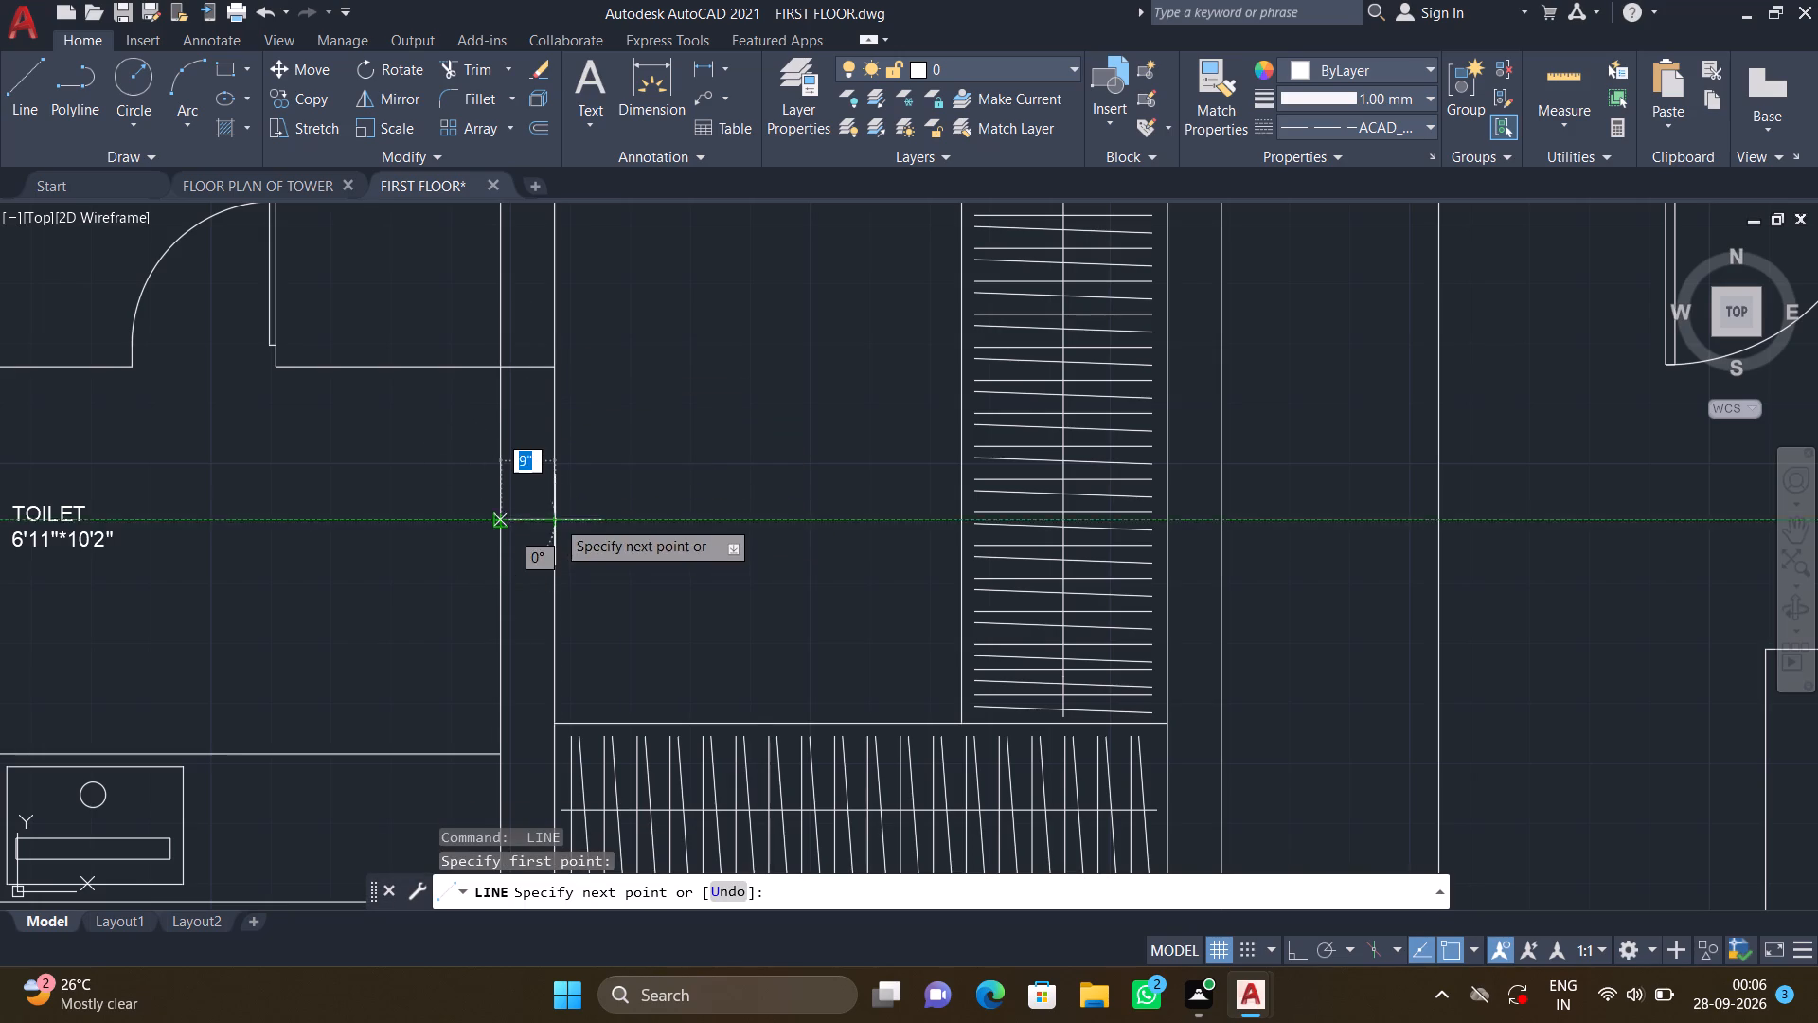
pyautogui.press('F8')
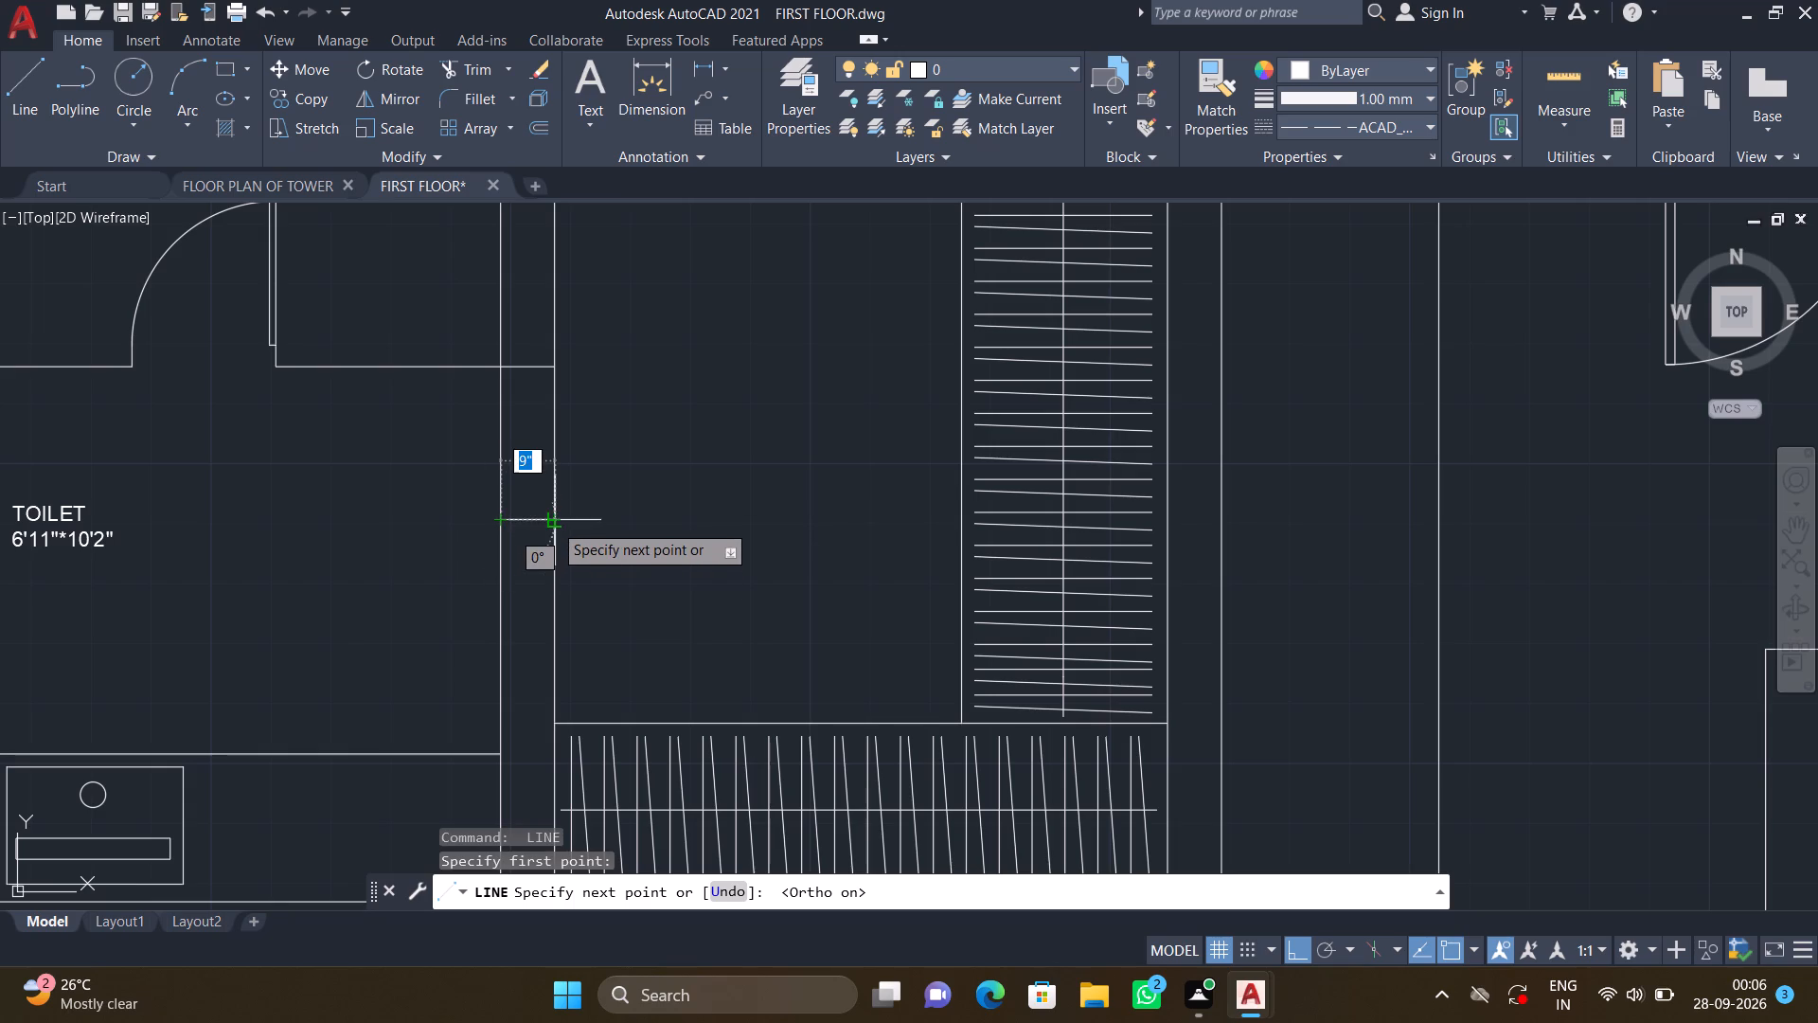
pyautogui.click(553, 521)
pyautogui.press('Return')
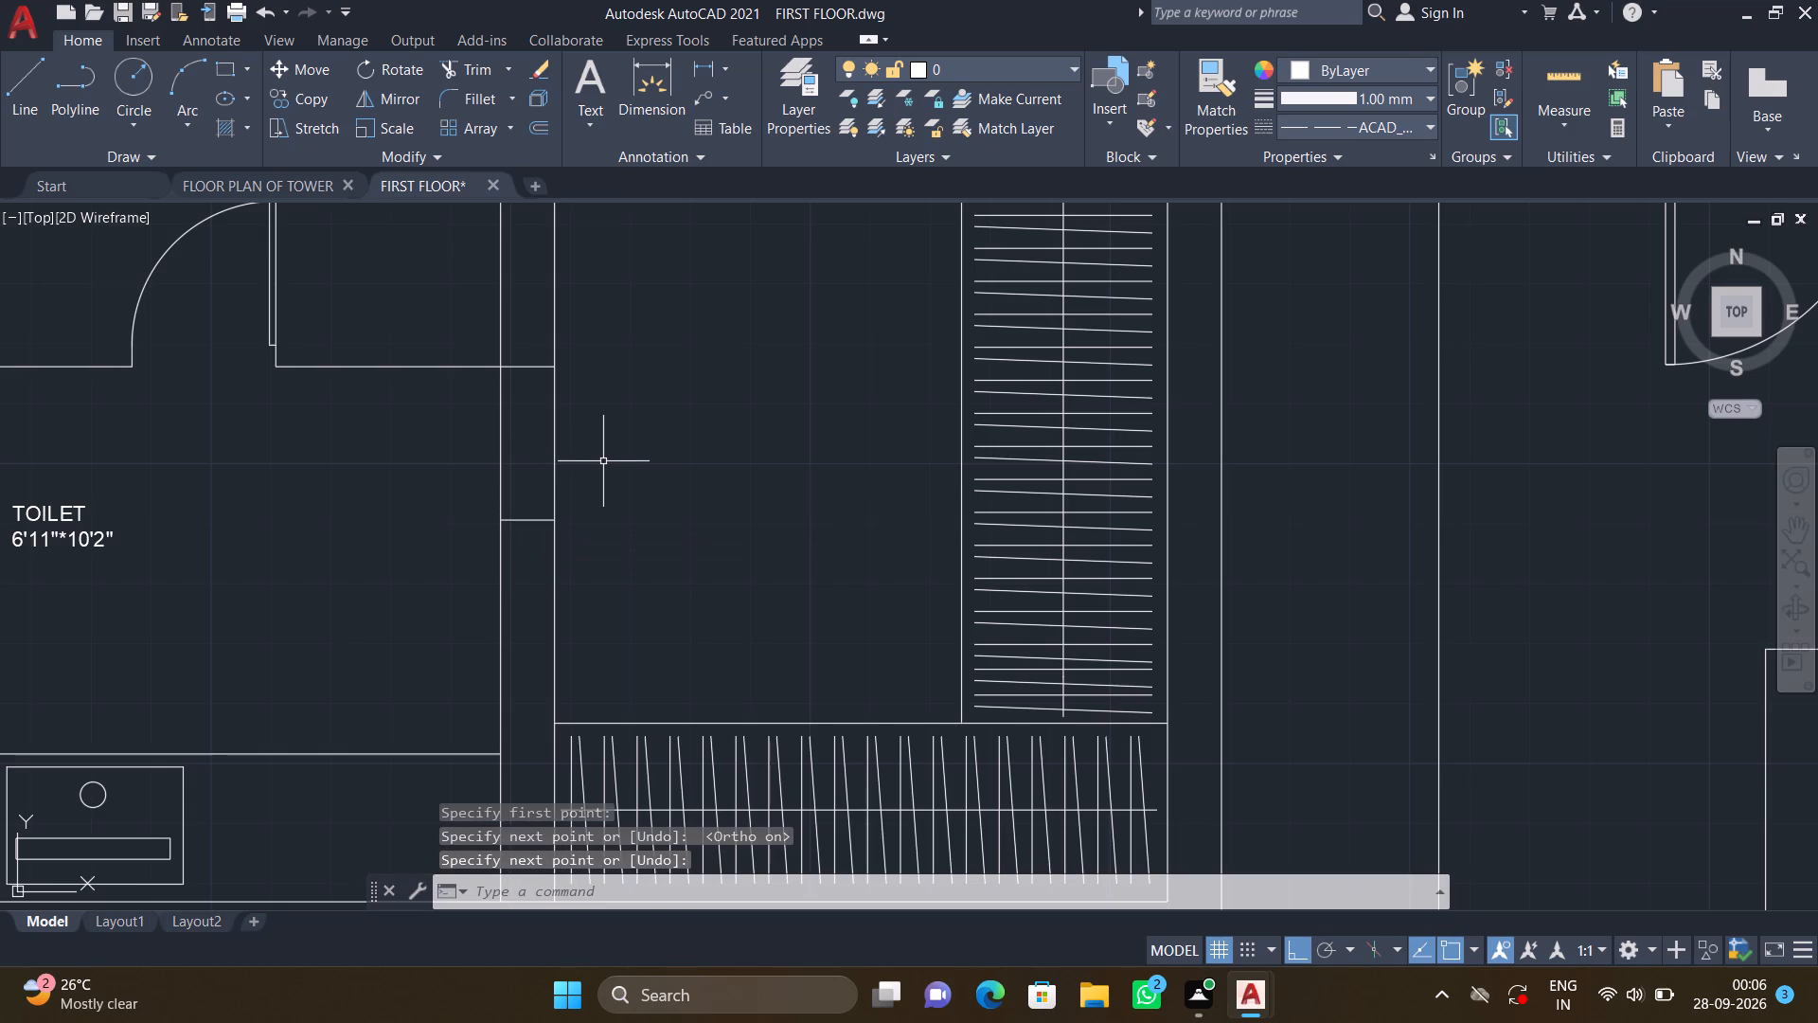
# Trim both wall lines between the two short cross lines to open the doorway from the wardrobe room to the toilet.
pyautogui.press('t')
pyautogui.press('r')
pyautogui.press('Return')
pyautogui.click(585, 458)
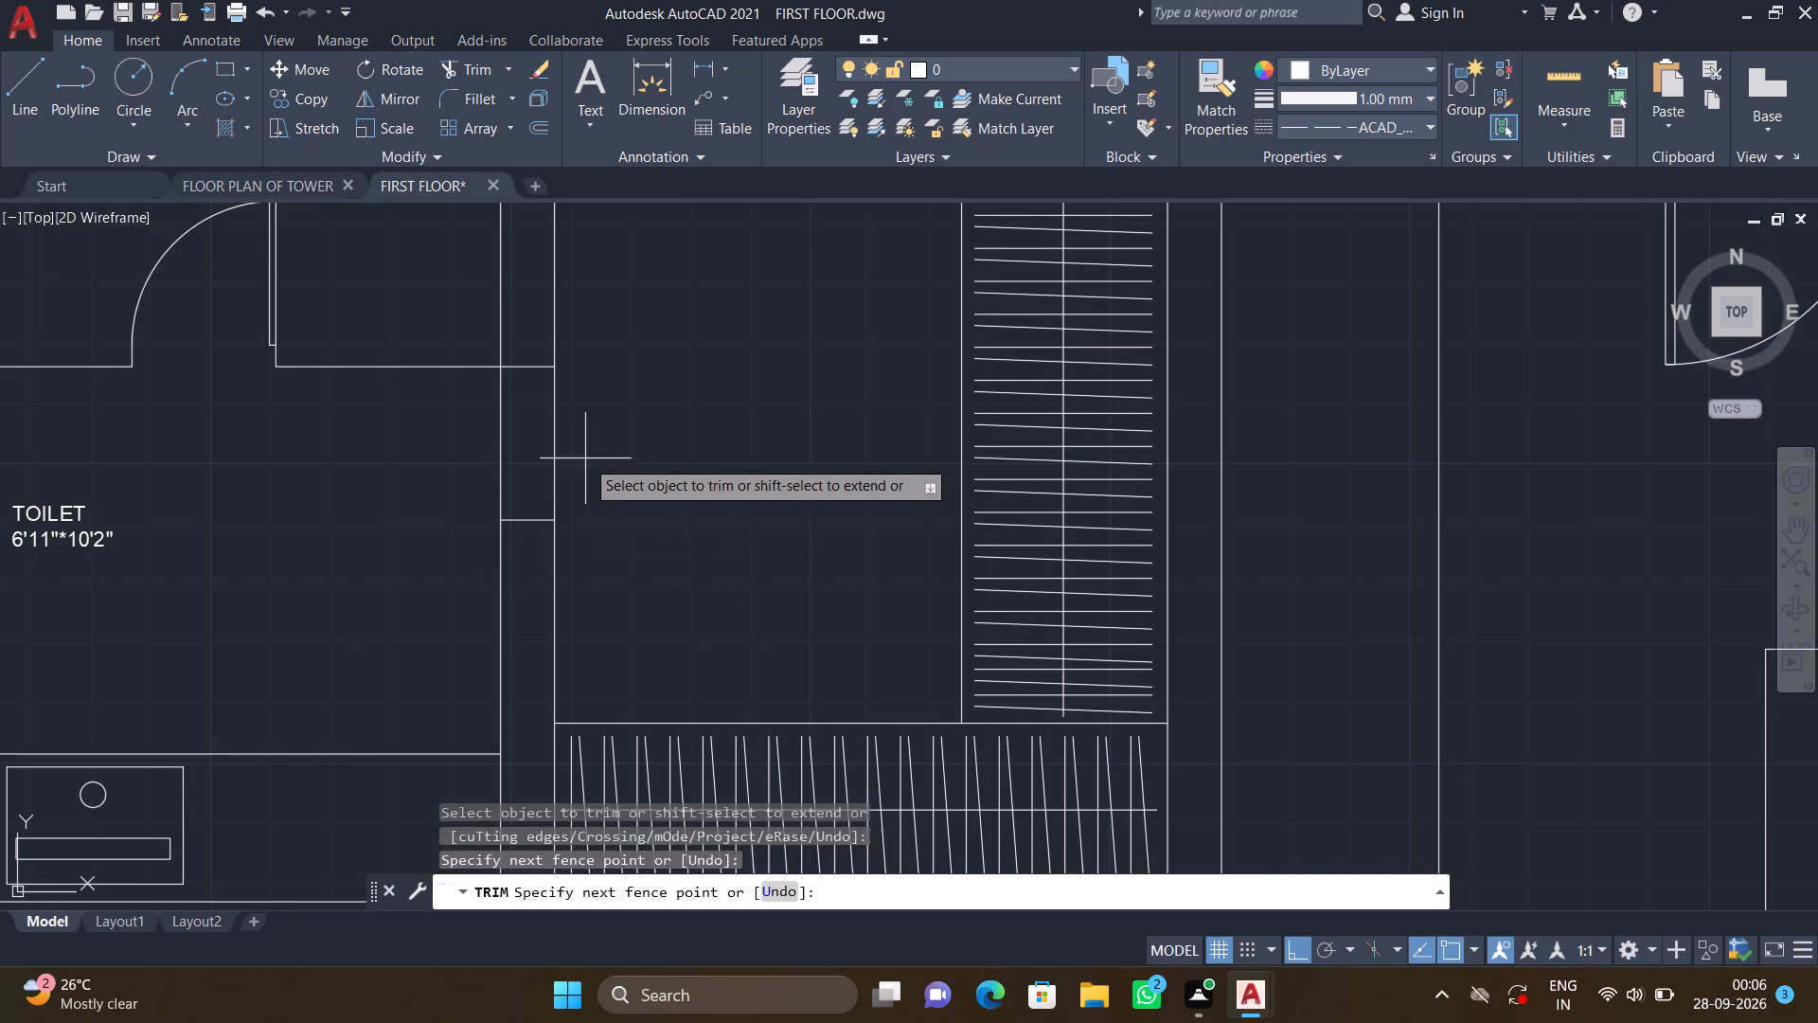
pyautogui.click(442, 445)
pyautogui.press('Return')
# Add a two-line multiline text label reading WALK IN and 5'5"*10'2" in the wardrobe room beside the toilet doorway.
pyautogui.scroll(-1, 522, 433)
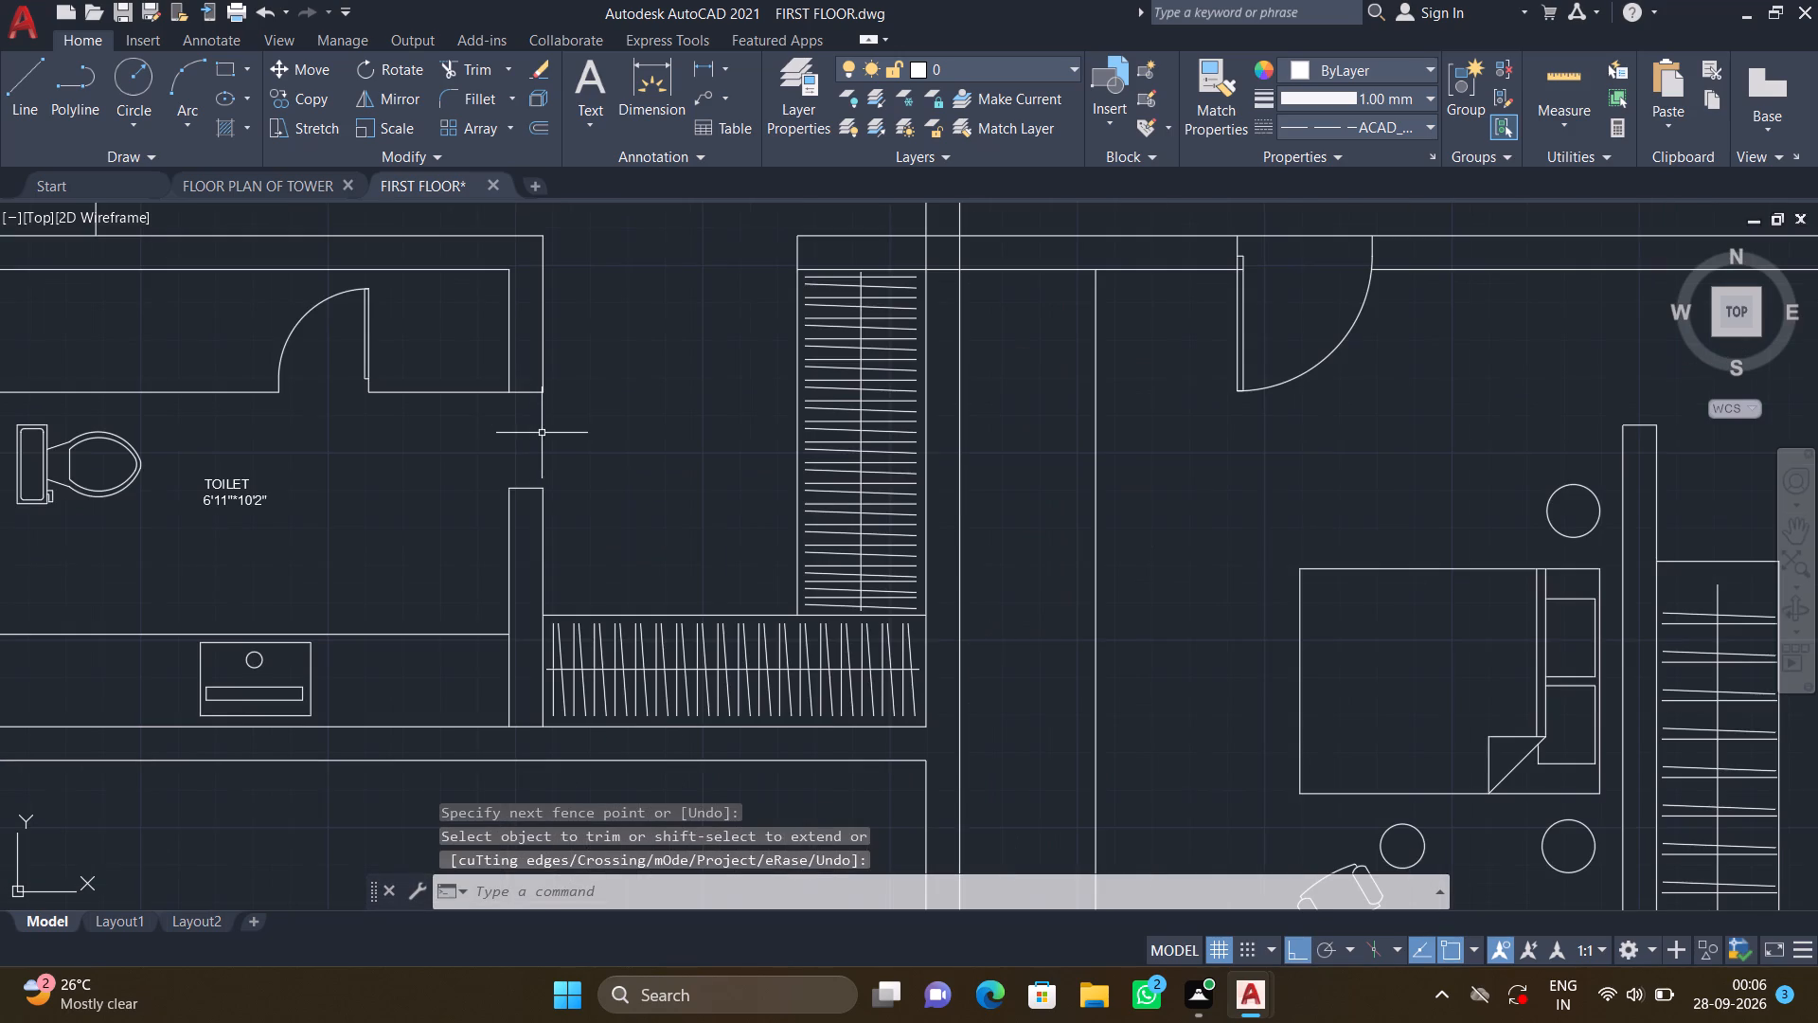
pyautogui.write('MT')
pyautogui.press('Return')
pyautogui.scroll(2, 555, 418)
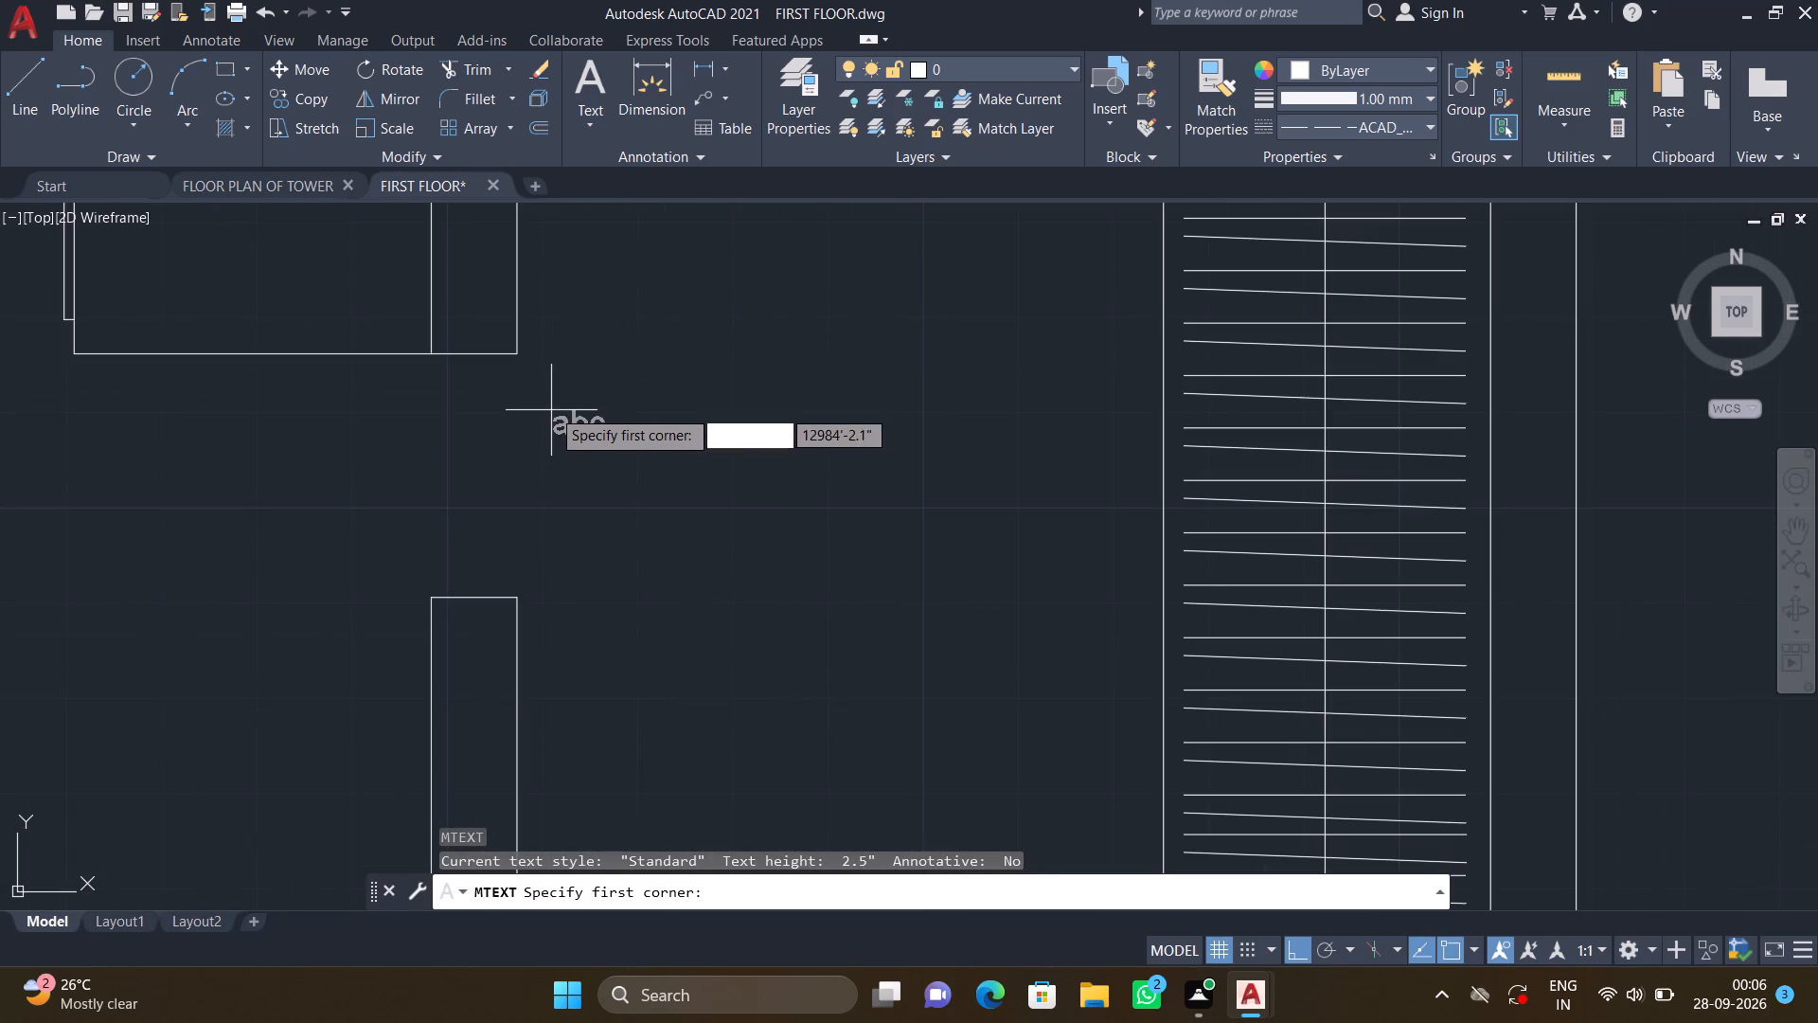
pyautogui.click(597, 351)
pyautogui.click(1012, 598)
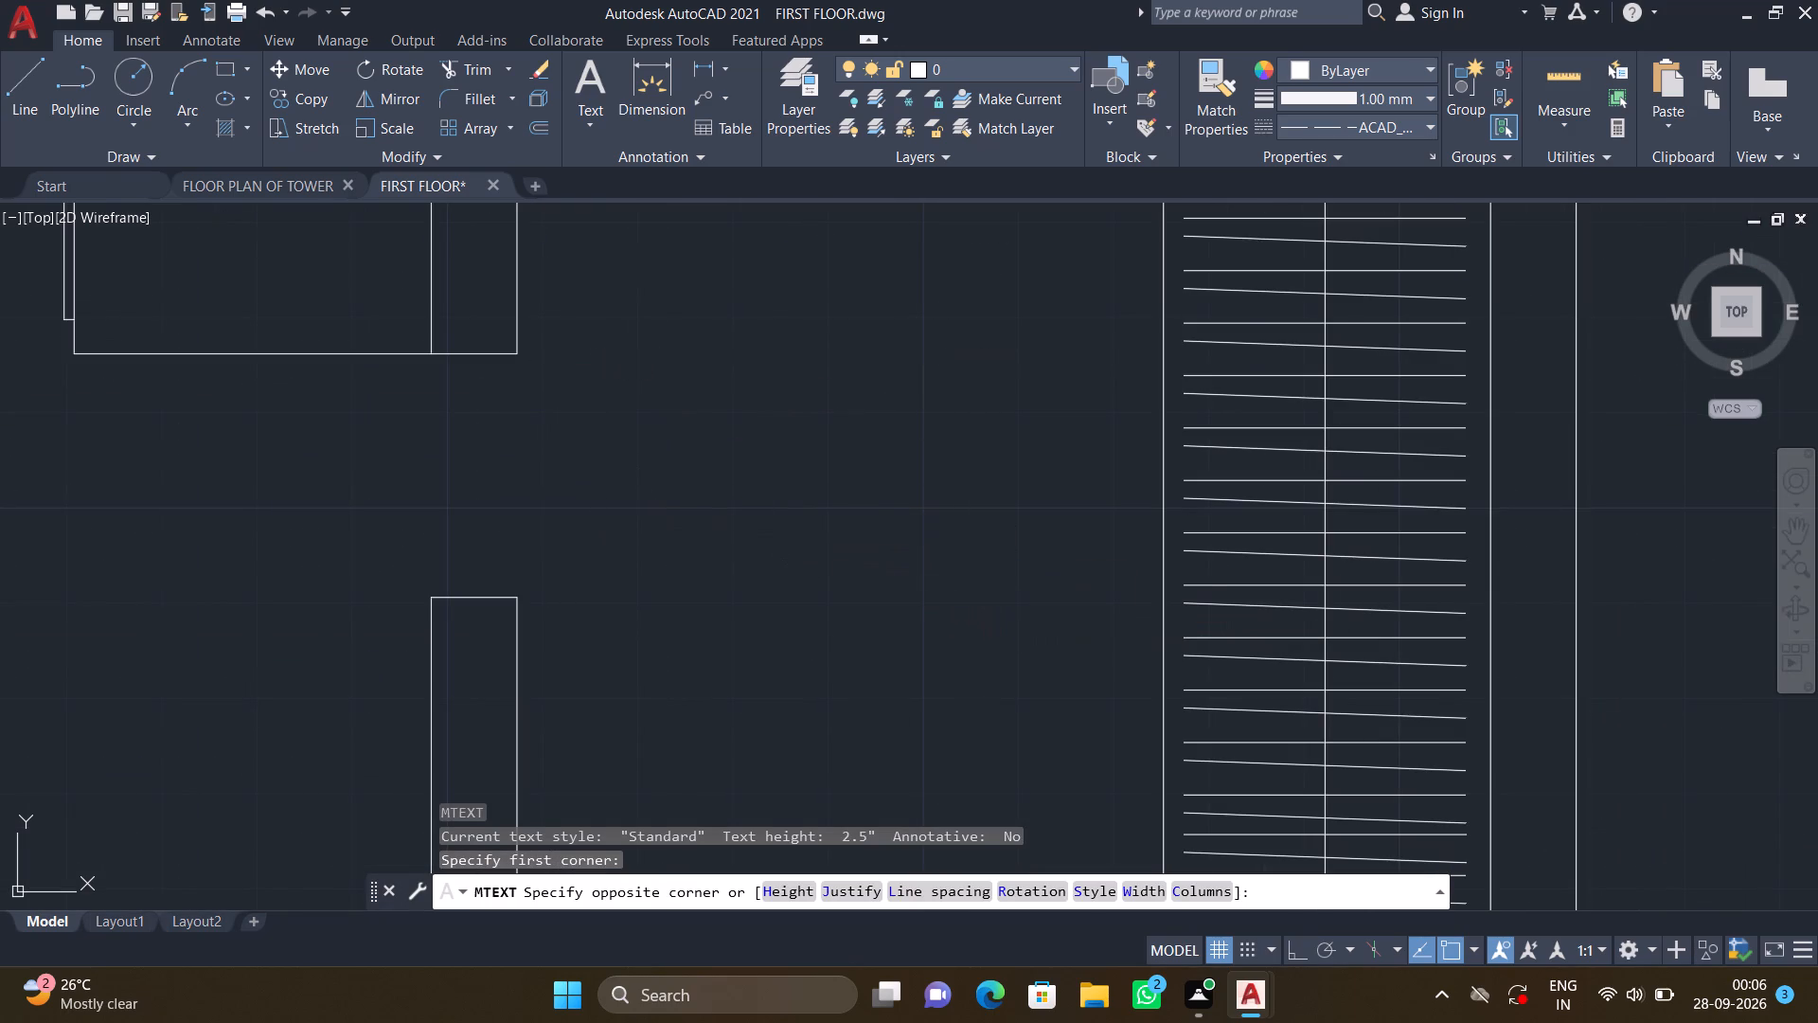
pyautogui.write('WA')
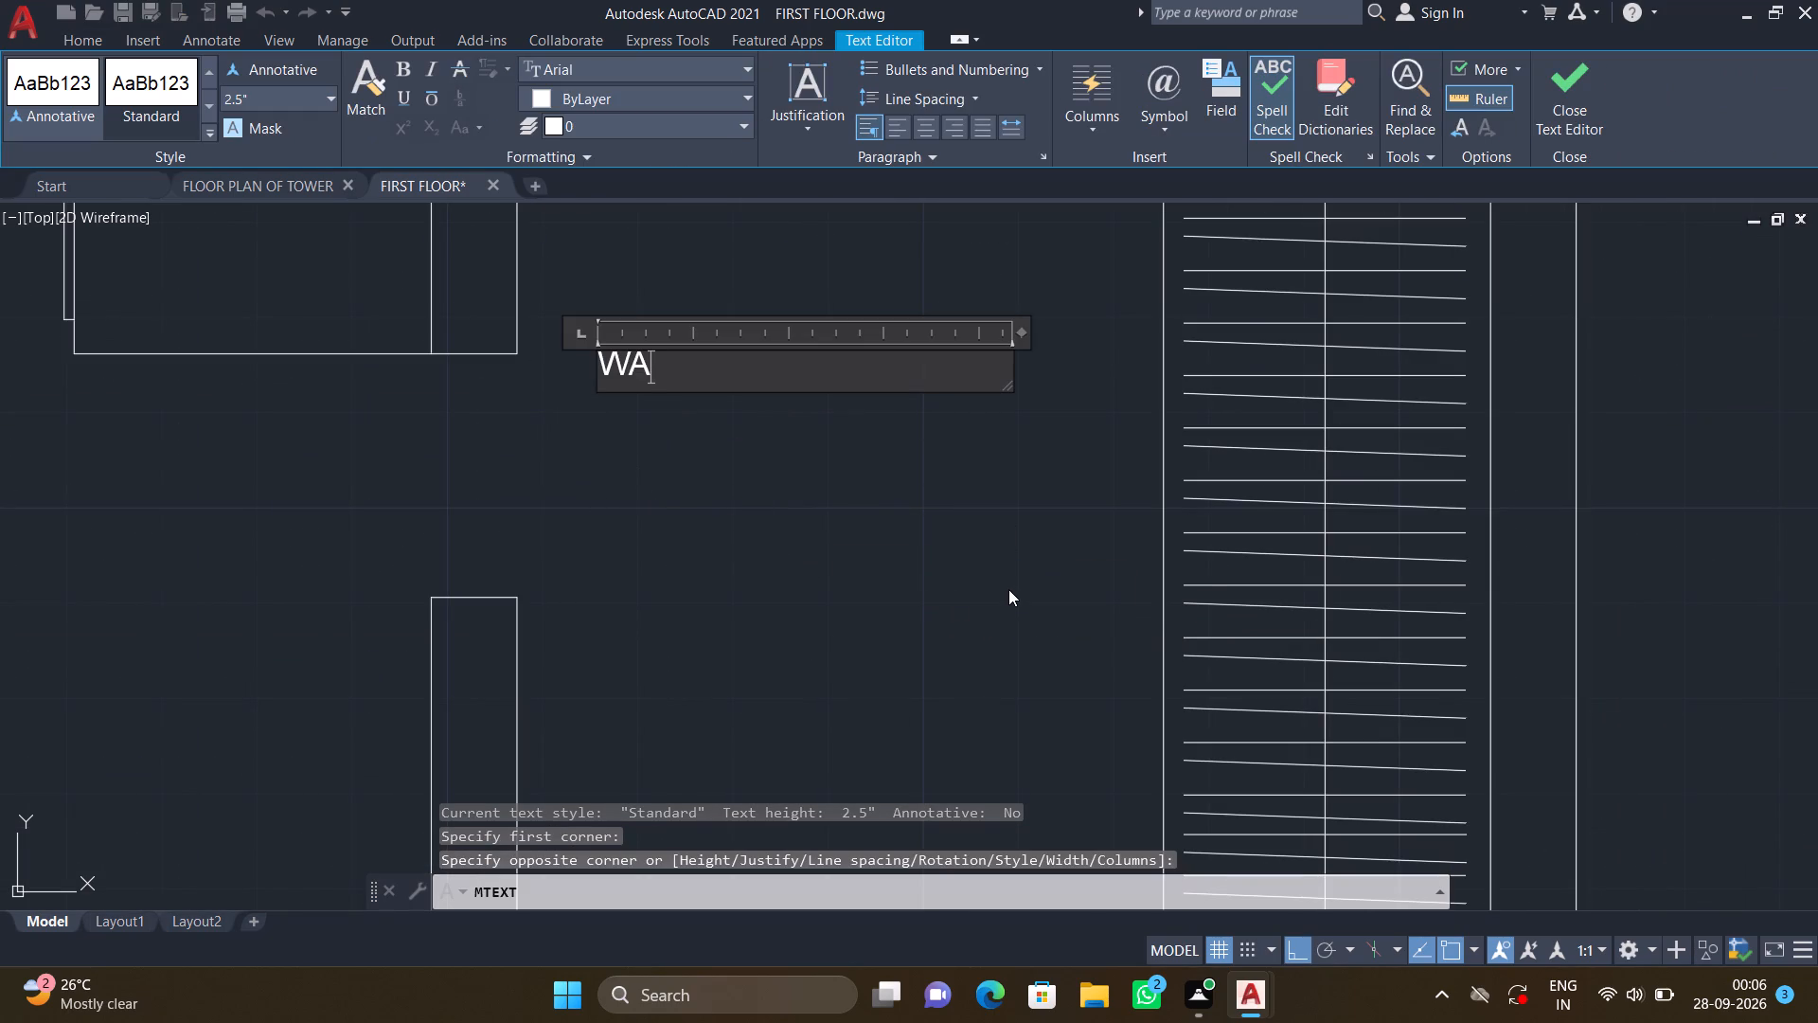
pyautogui.write('LIK')
pyautogui.press('BackSpace')
pyautogui.press('BackSpace')
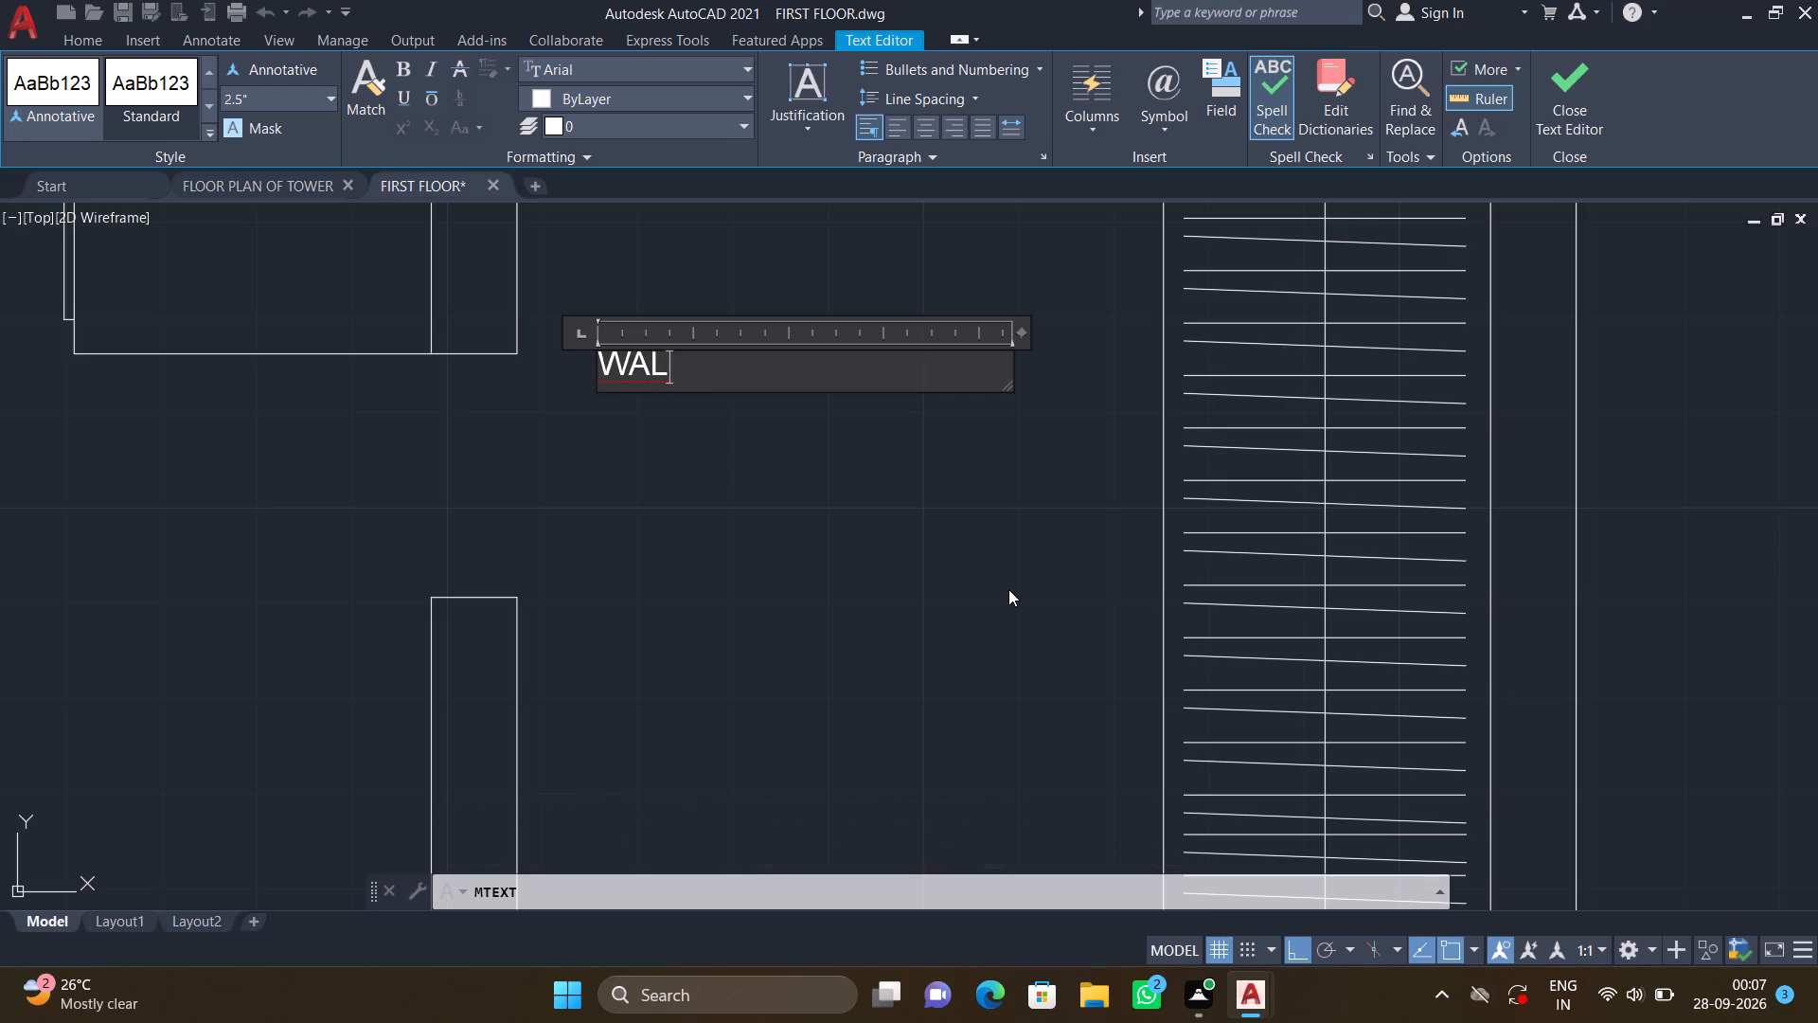
pyautogui.press('k')
pyautogui.press('space')
pyautogui.write('IN')
pyautogui.press('Return')
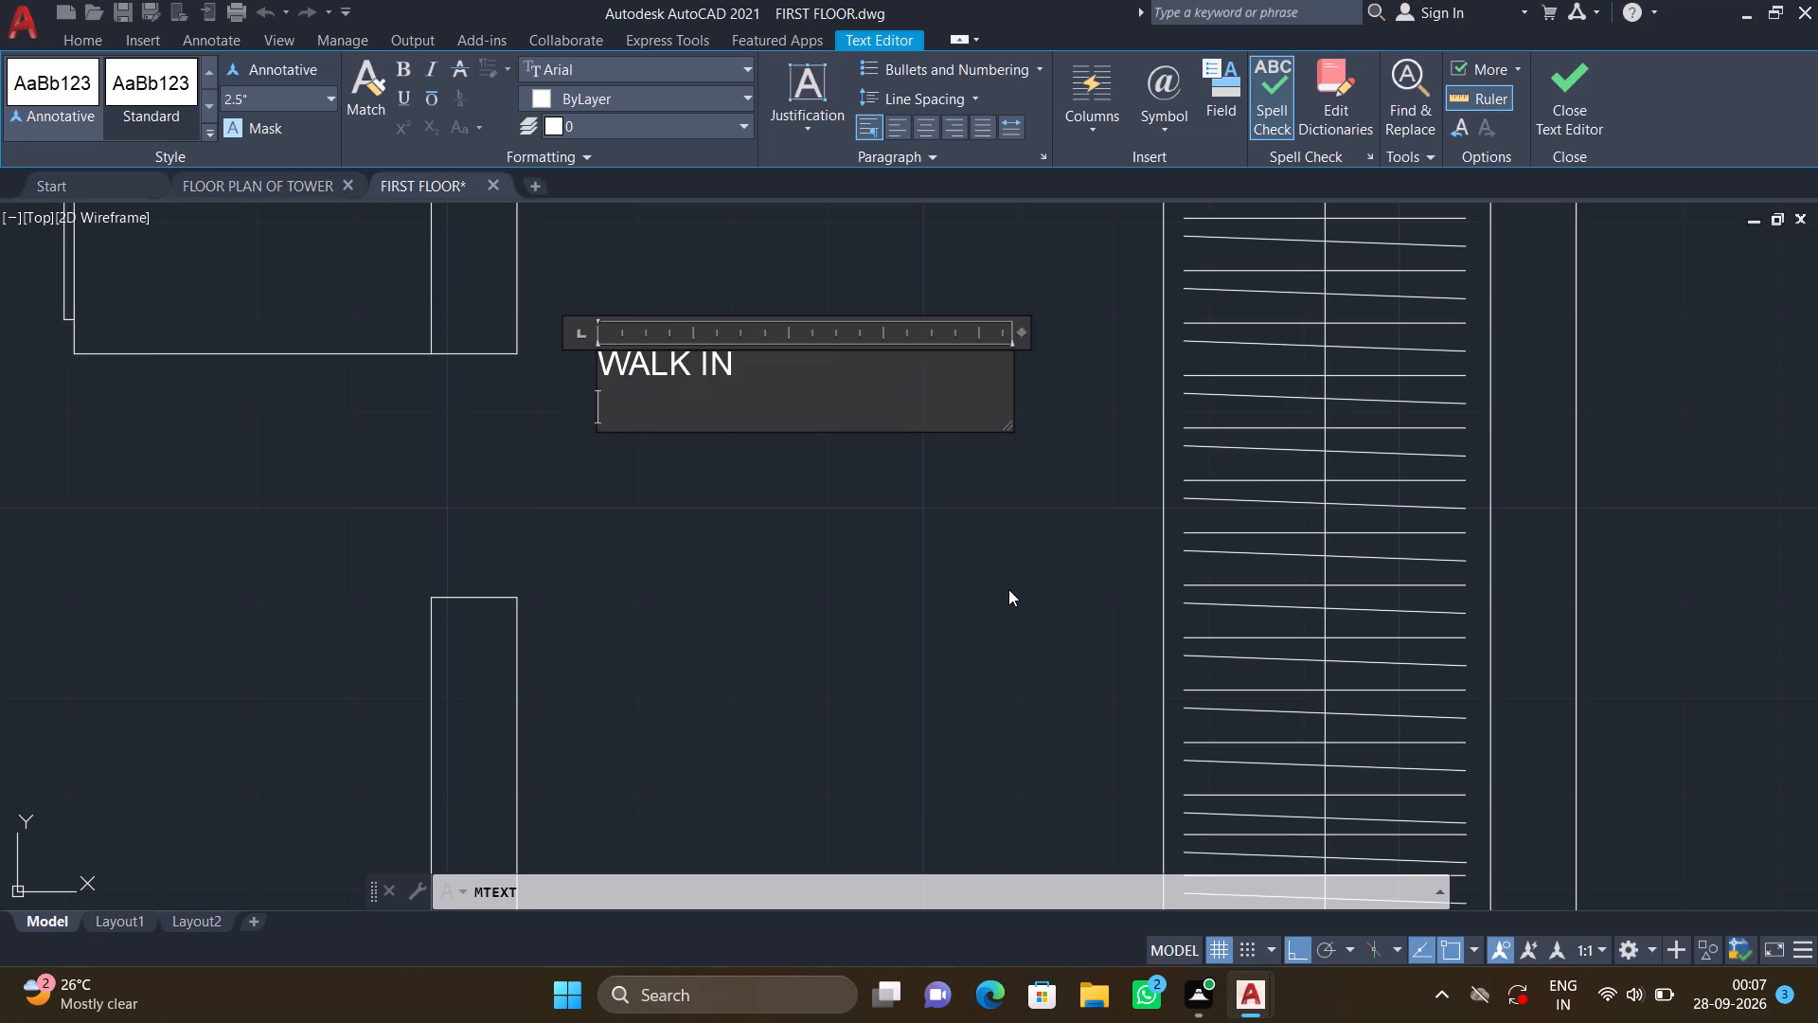
pyautogui.write('5\'5"*')
pyautogui.write("10'")
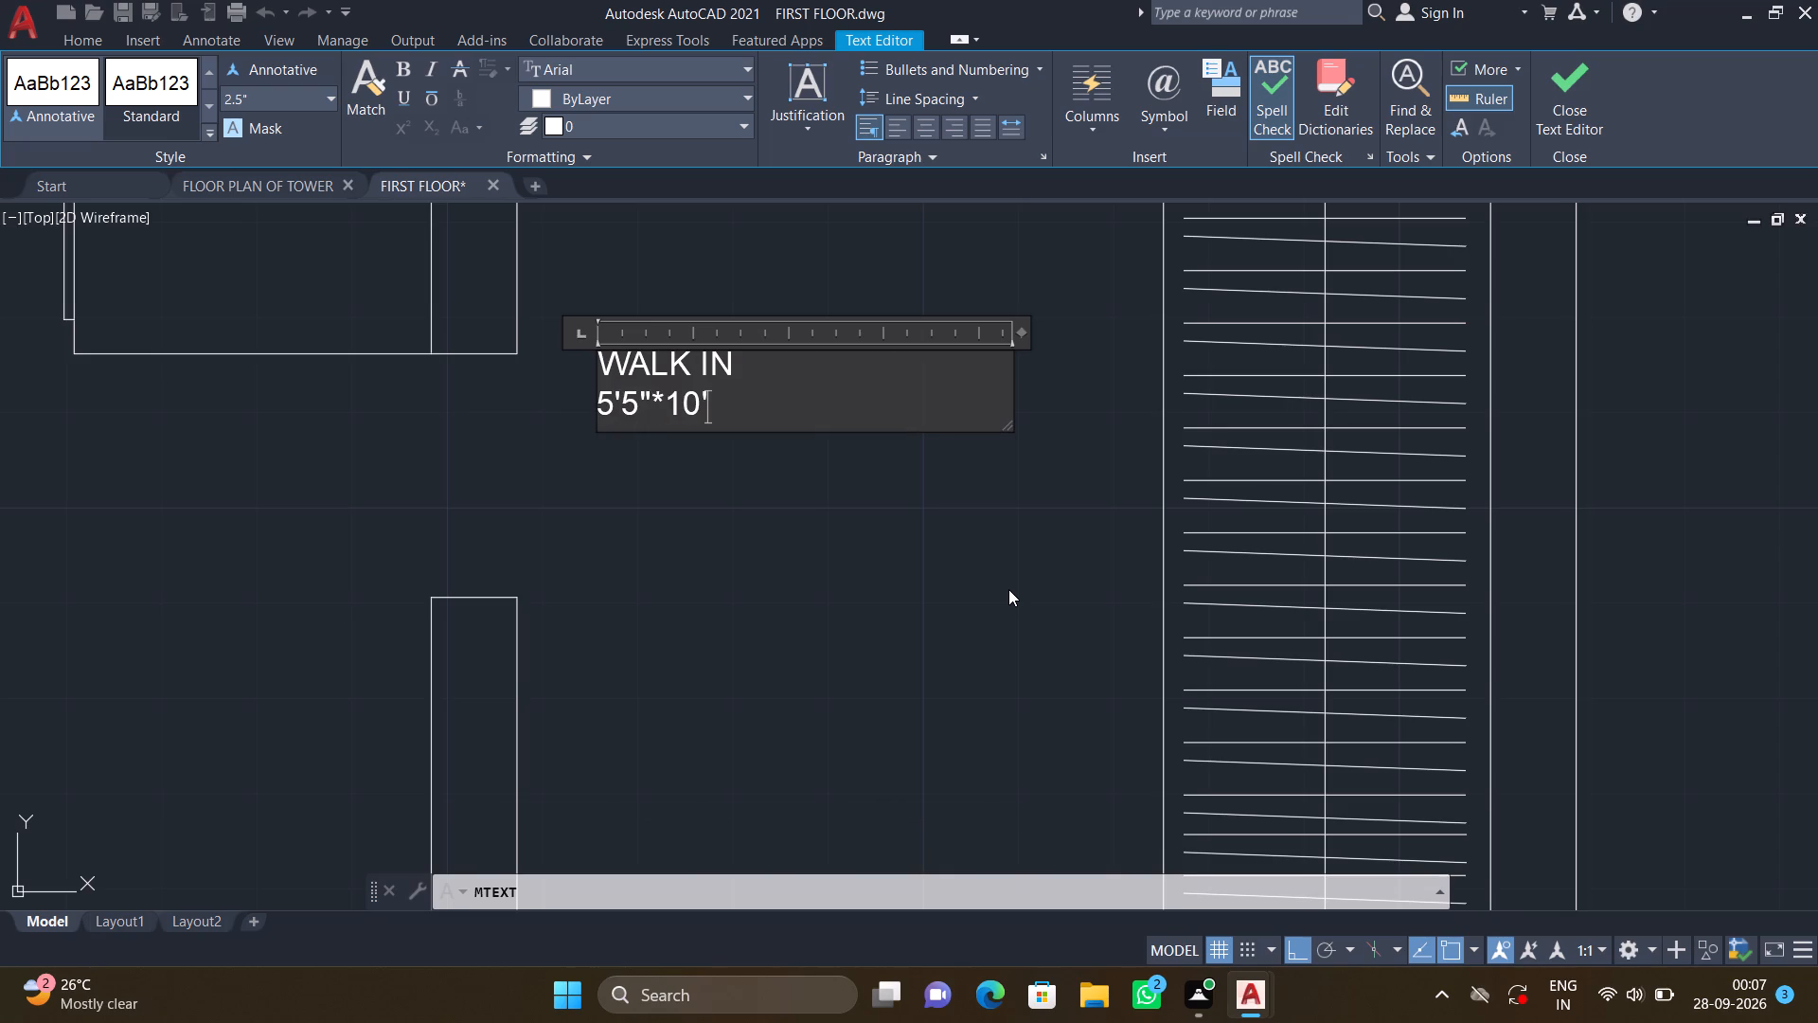
pyautogui.write('2"')
pyautogui.press('Return')
pyautogui.press('Escape')
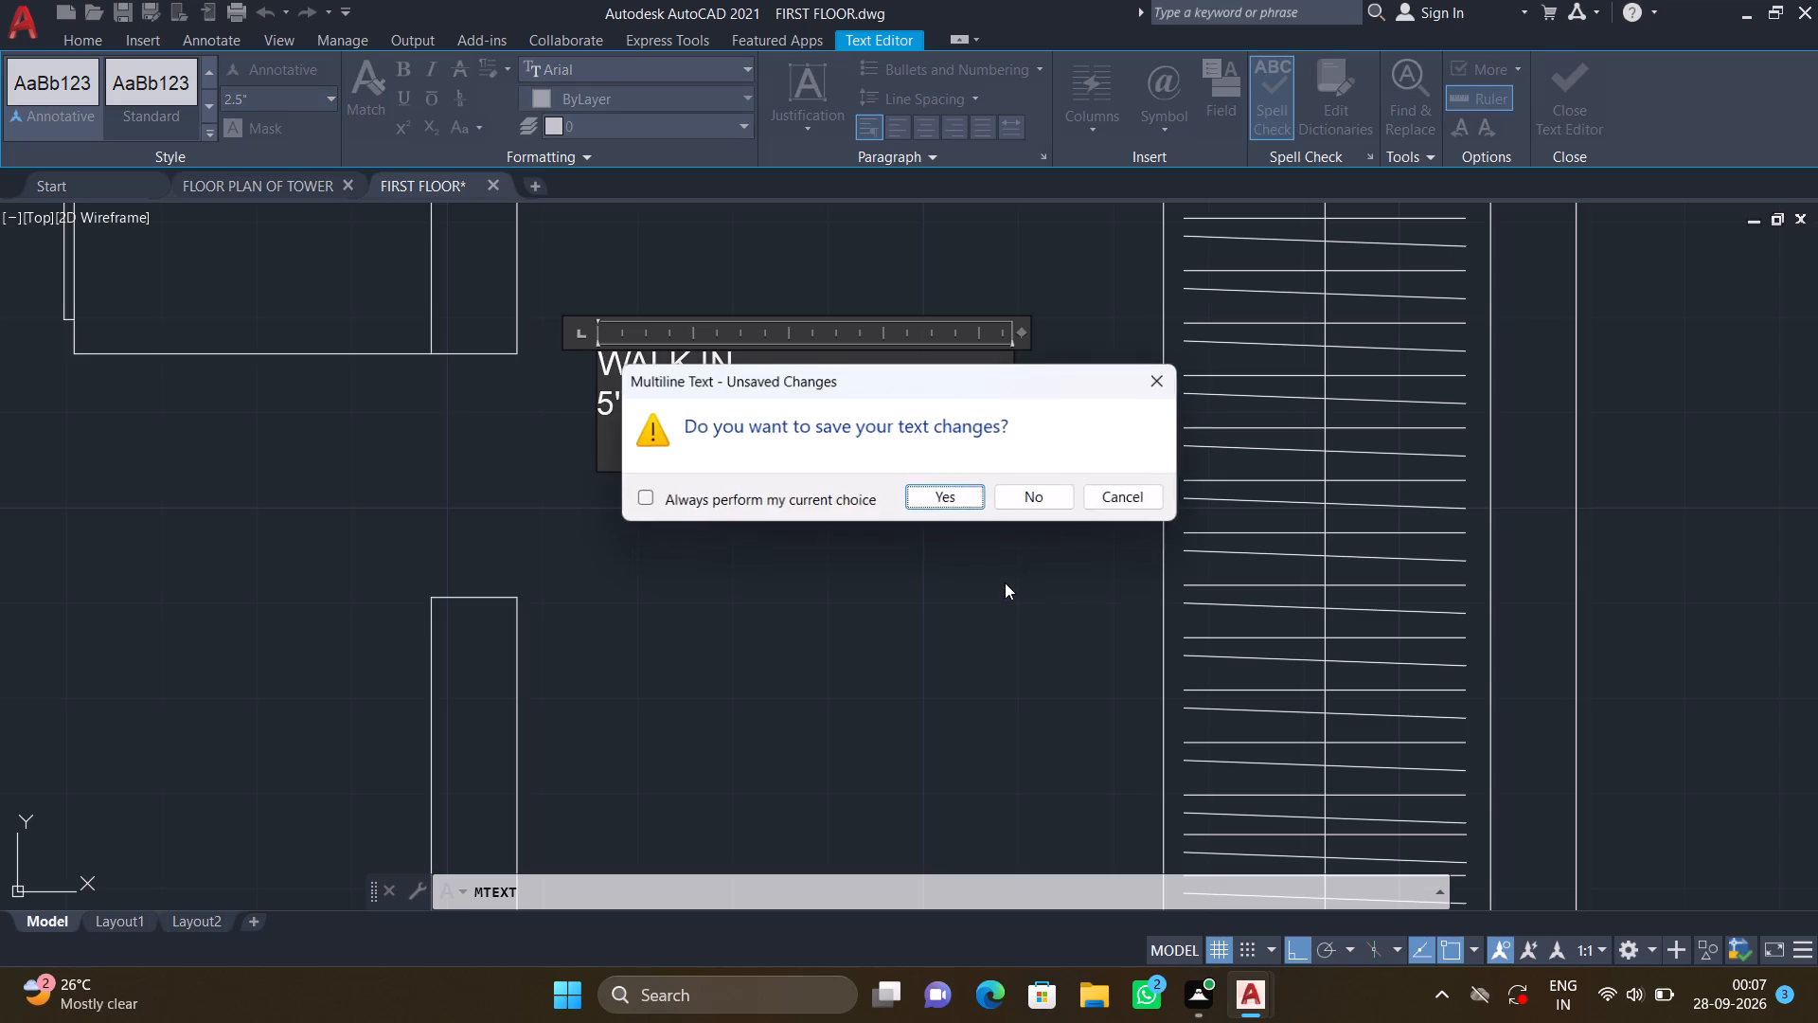
pyautogui.click(967, 500)
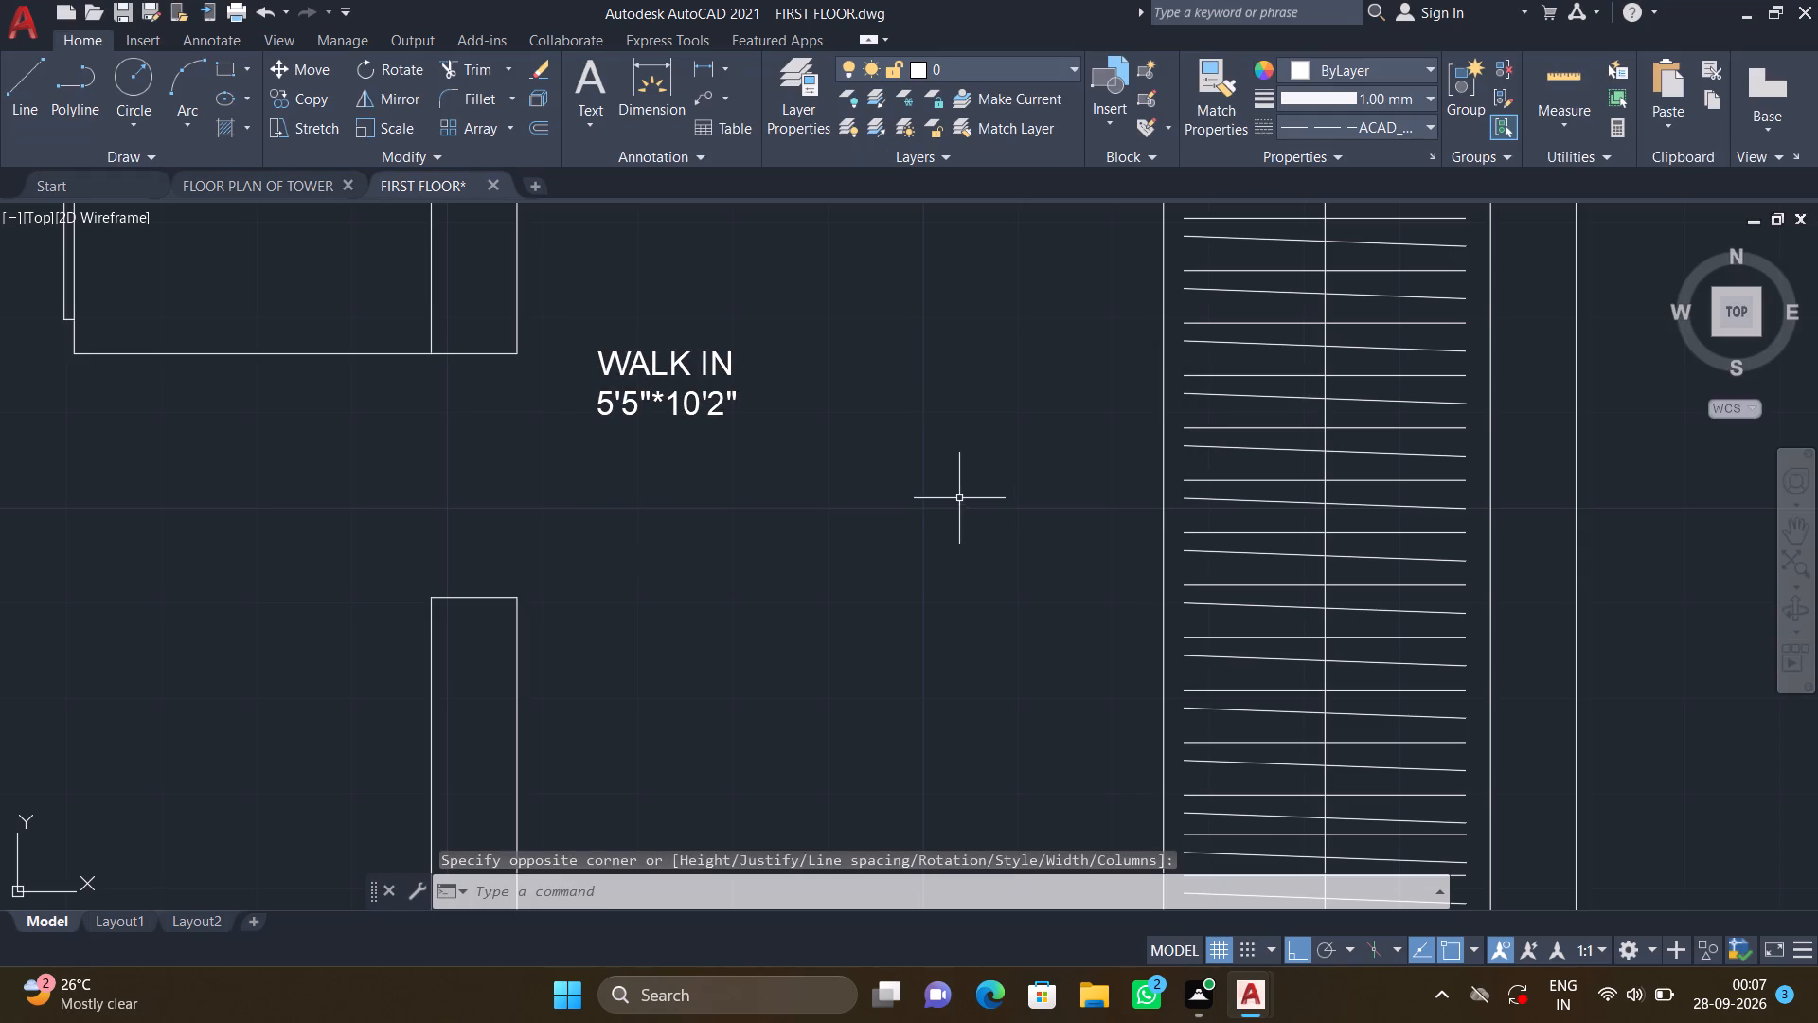
# Move the WALK IN label, with Ortho off, to the middle of the wardrobe room's open floor.
pyautogui.press('m')
pyautogui.press('Return')
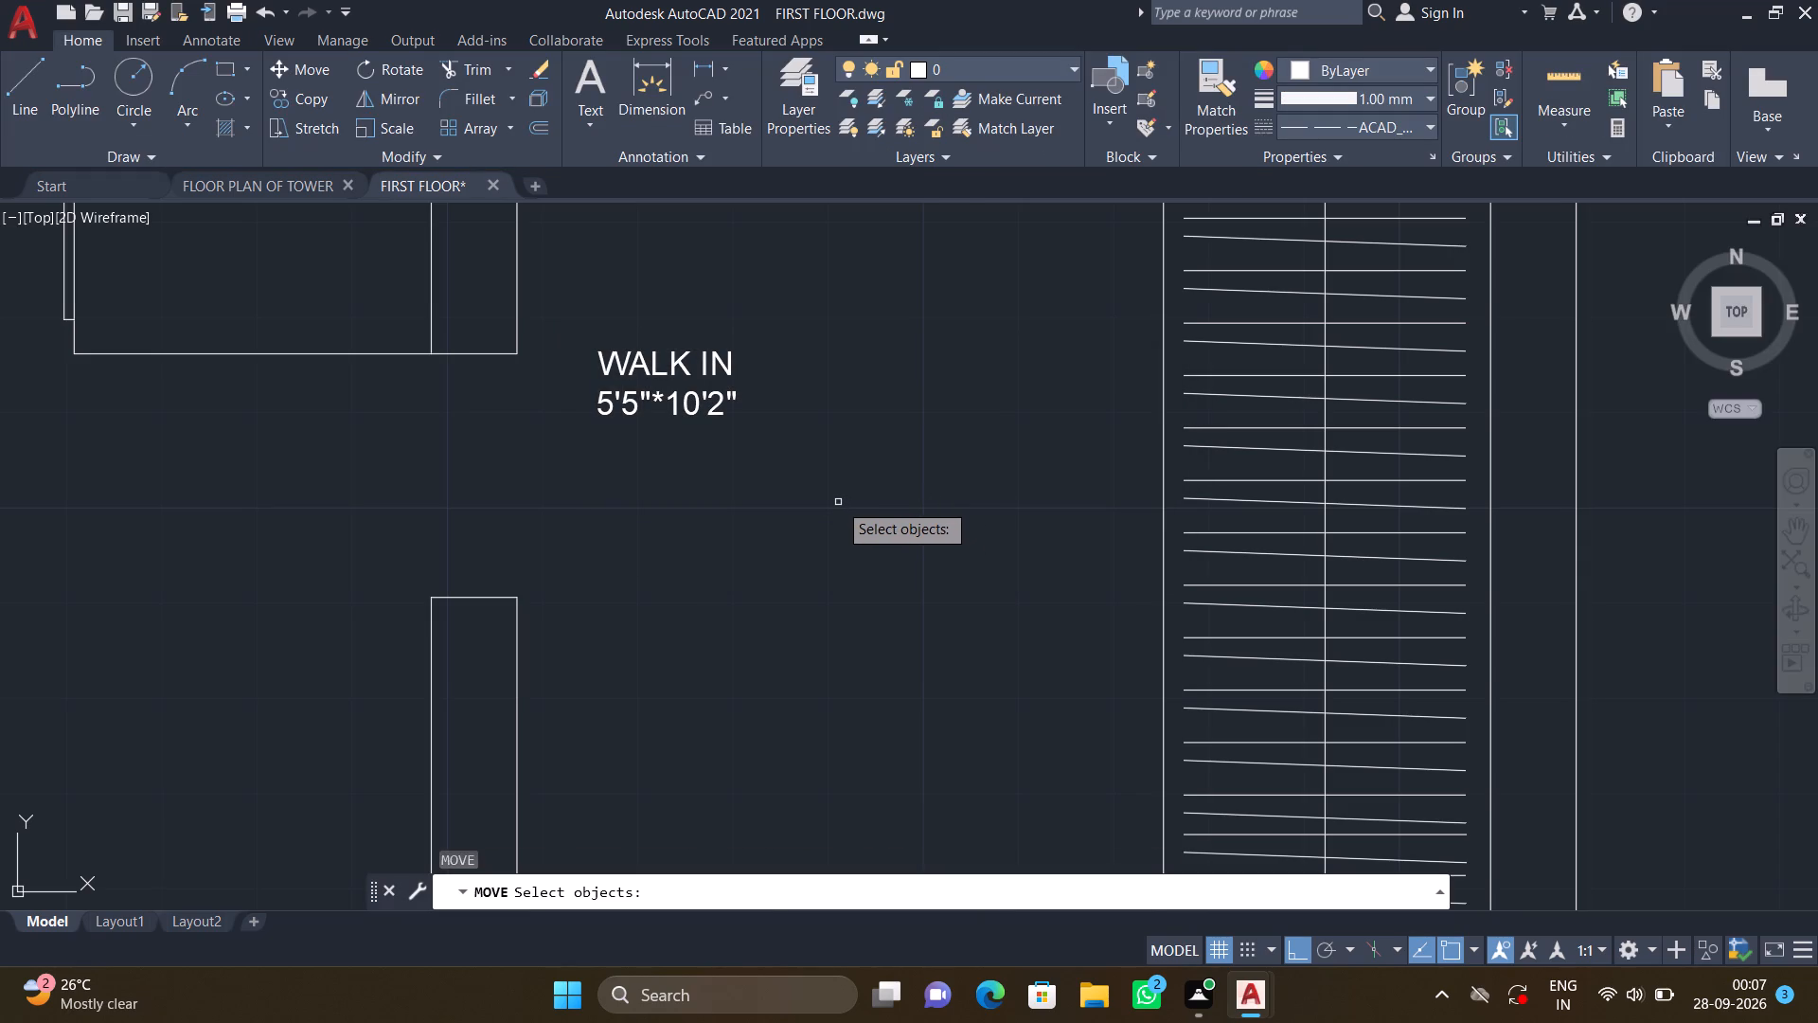
pyautogui.press('F8')
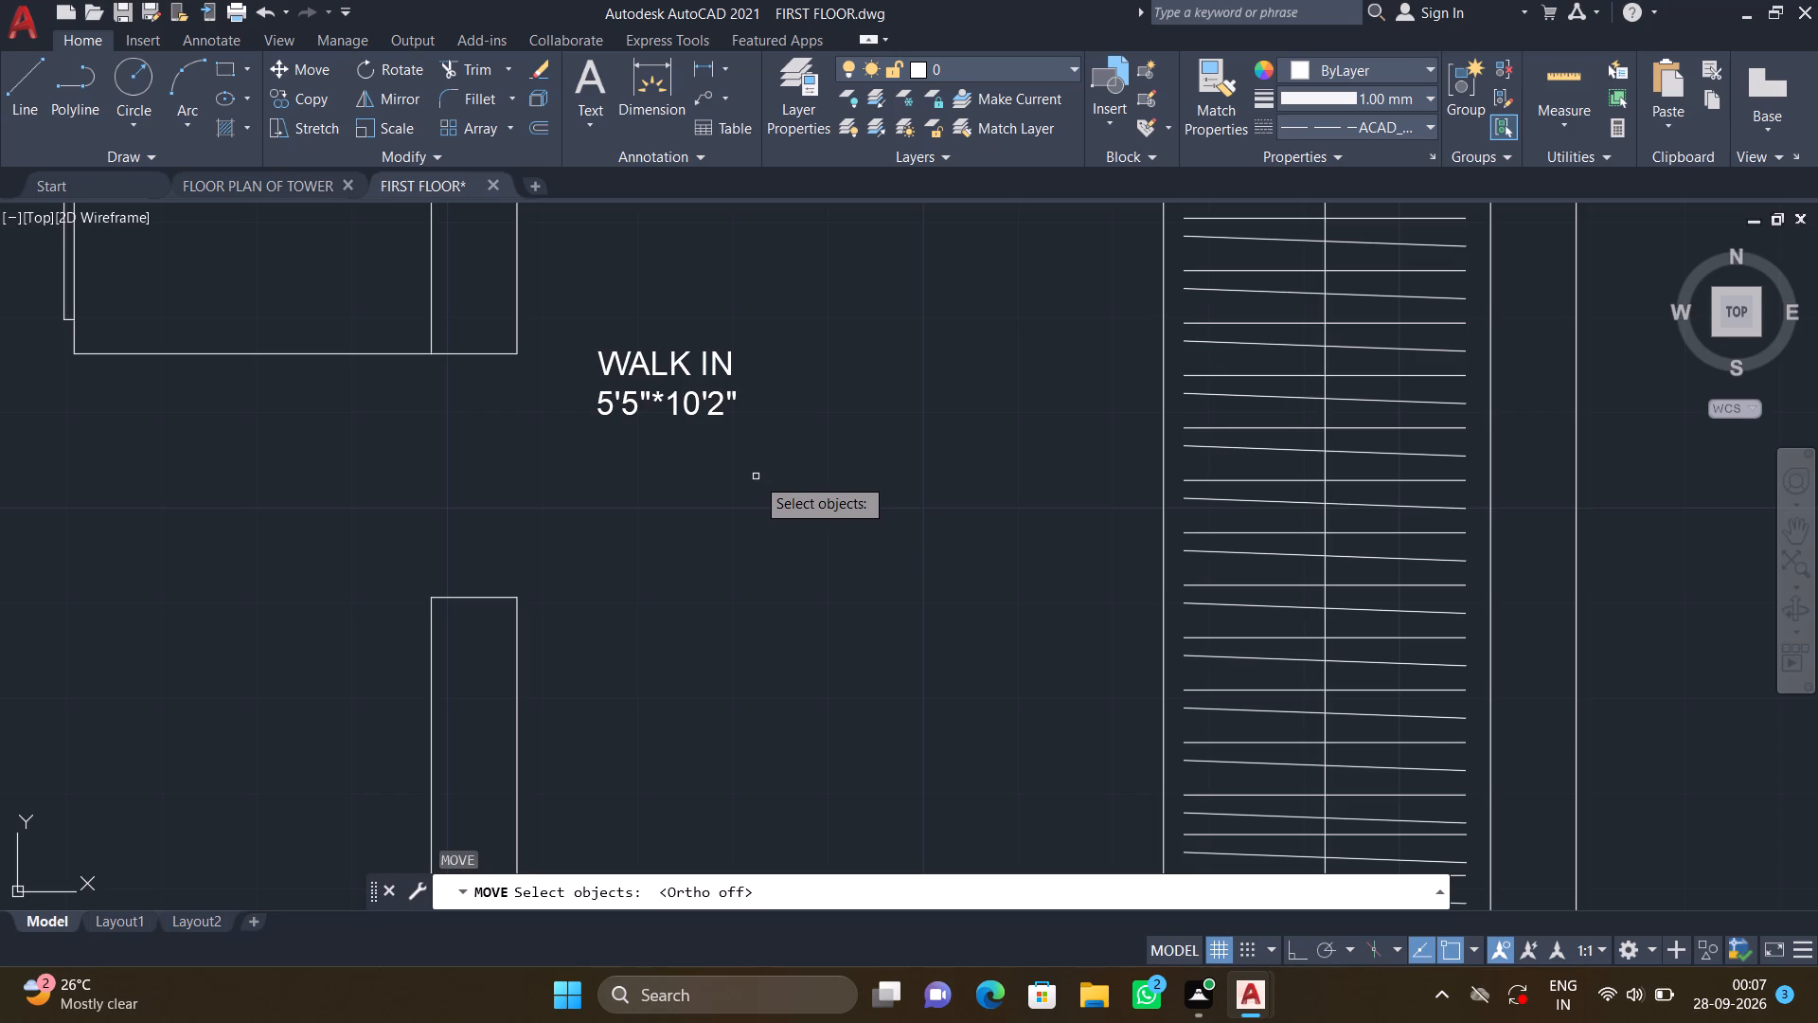
pyautogui.click(756, 476)
pyautogui.click(579, 311)
pyautogui.press('Delete')
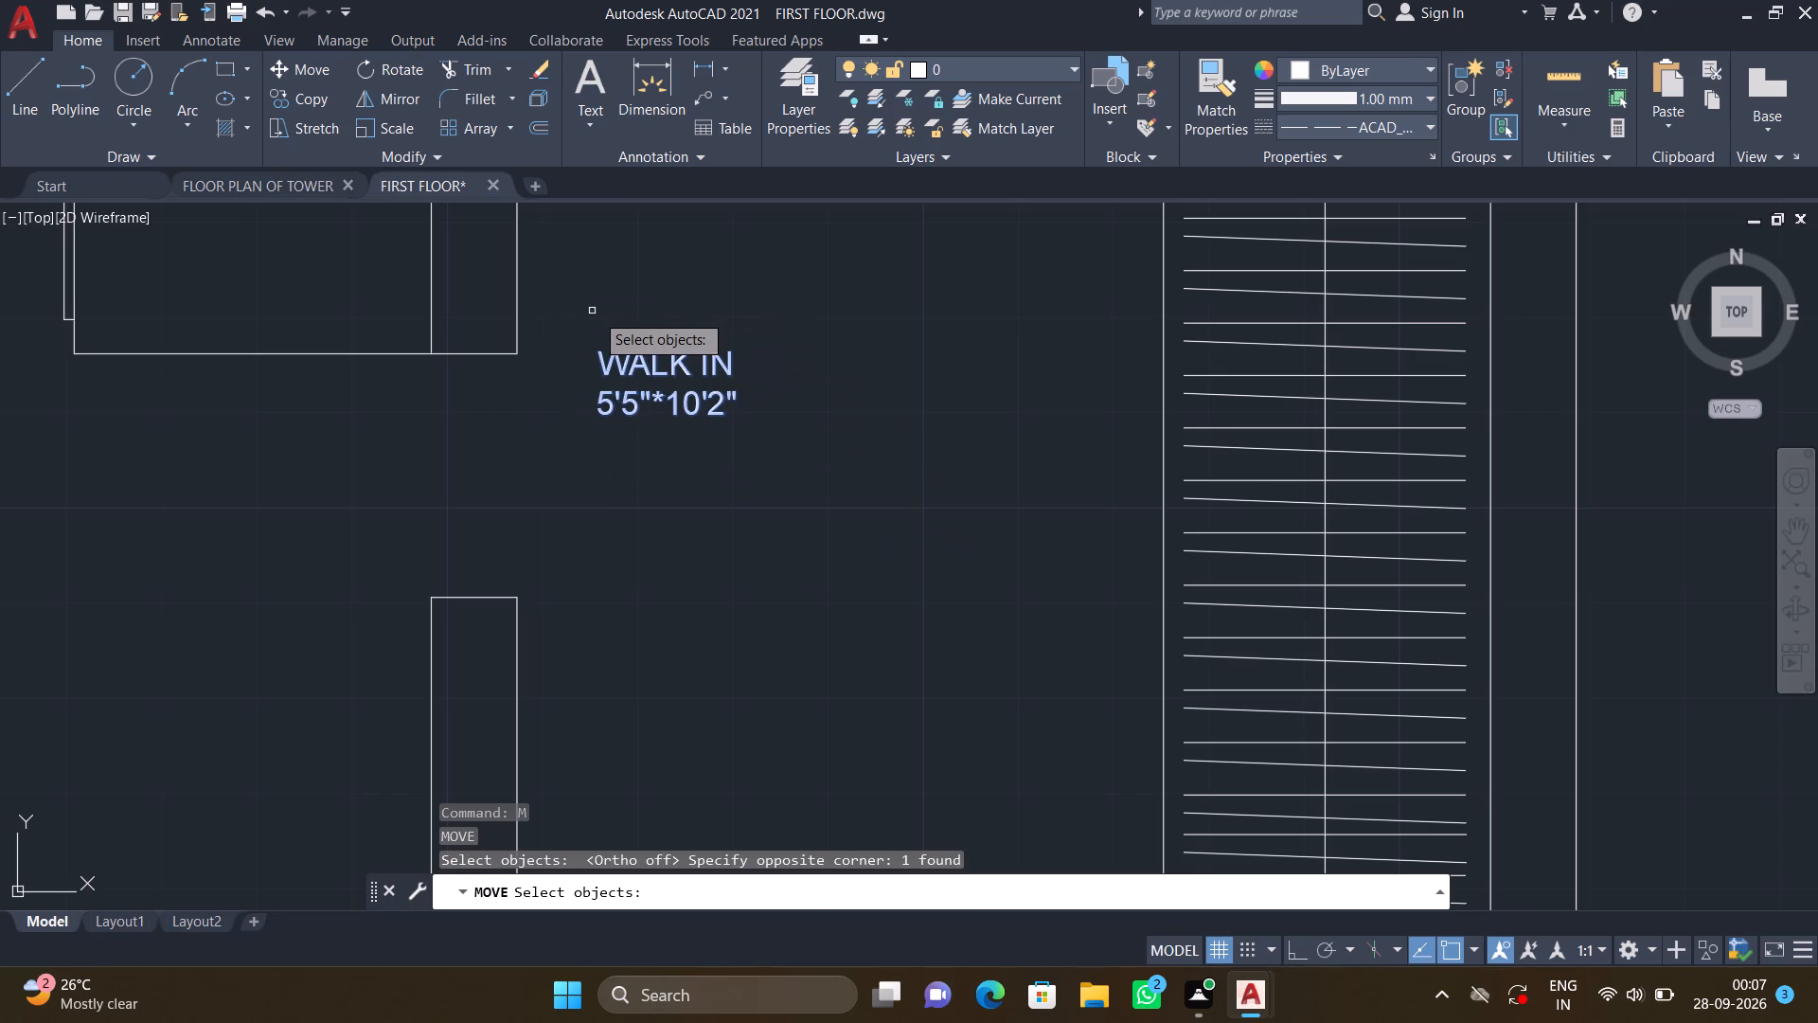
pyautogui.press('Return')
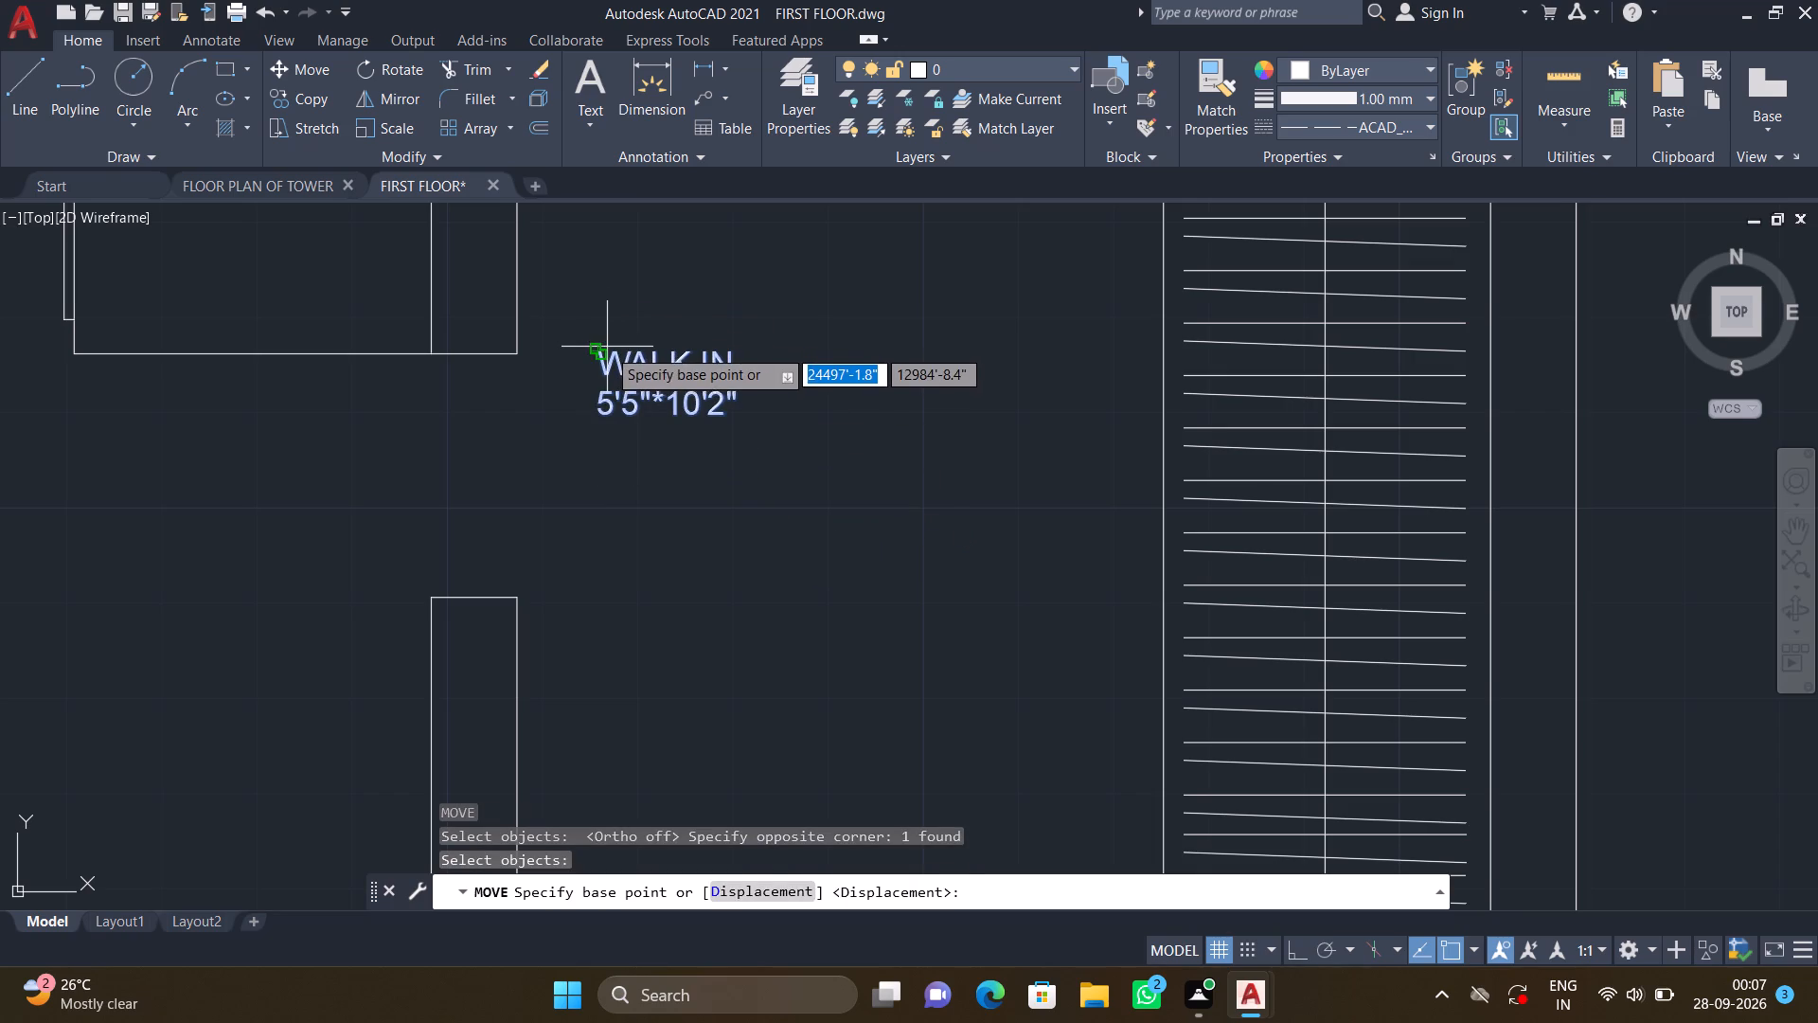
pyautogui.click(609, 352)
pyautogui.scroll(-1, 688, 447)
pyautogui.click(707, 470)
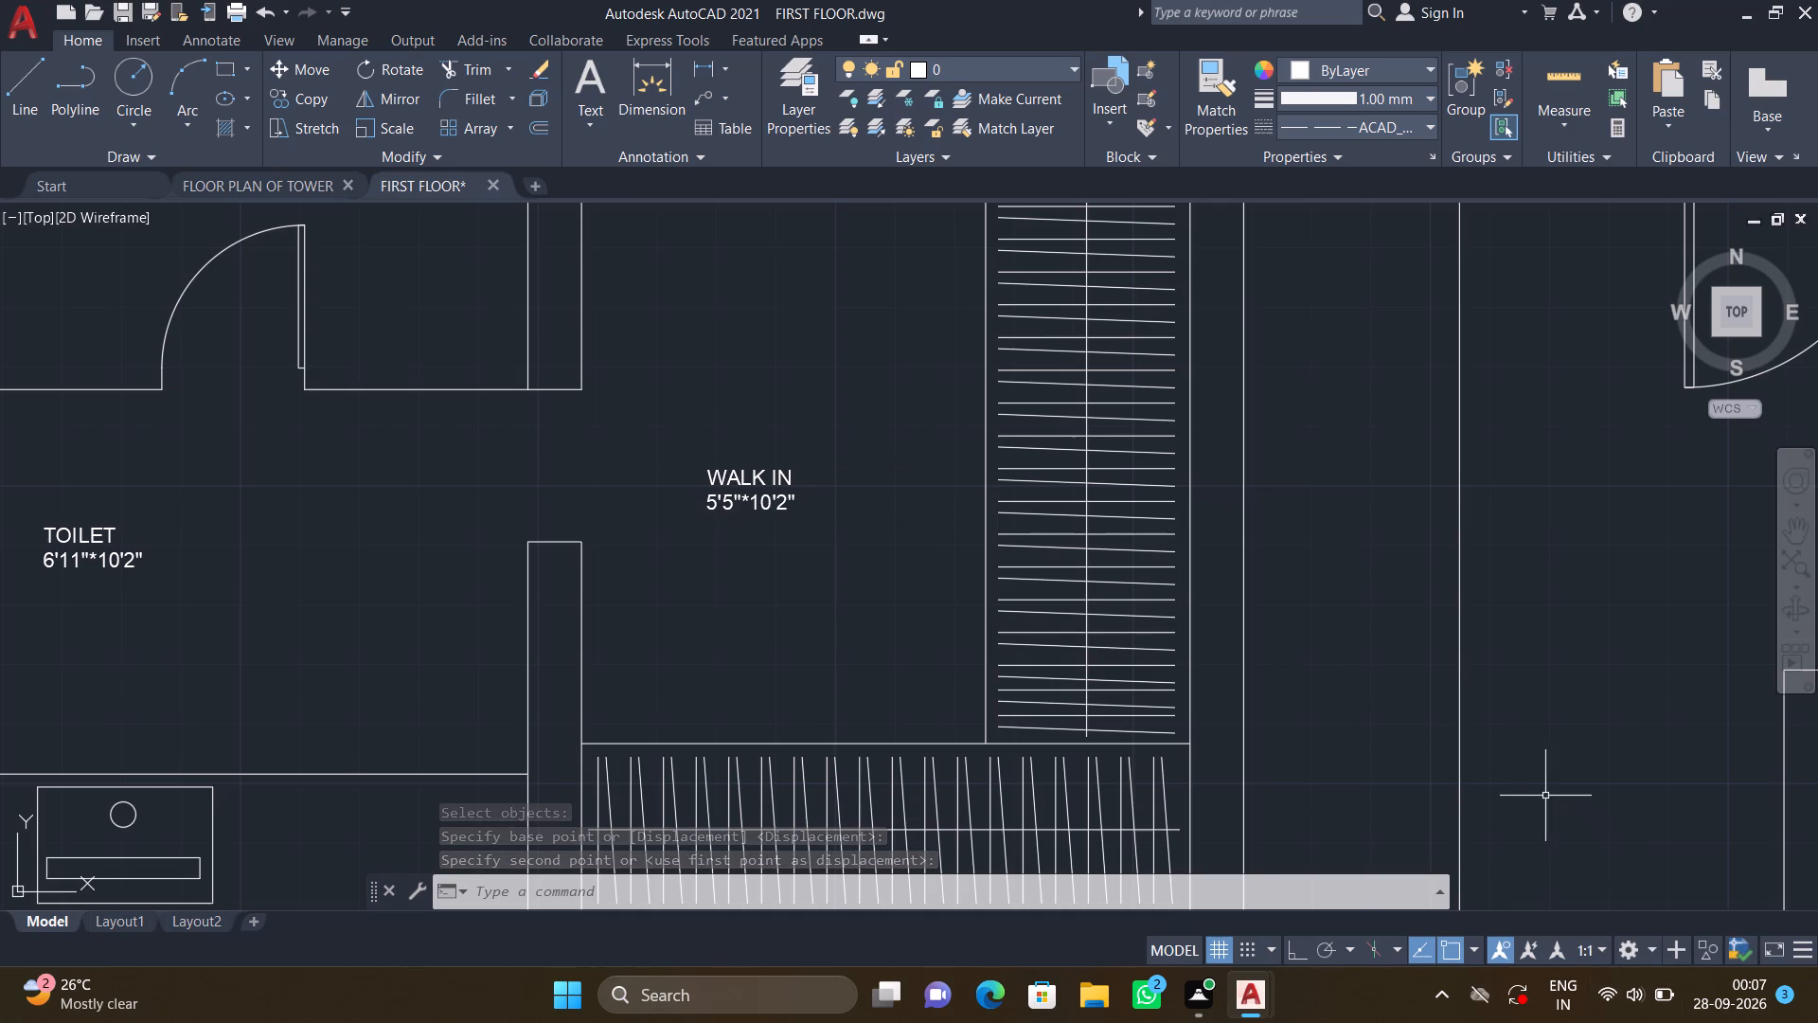
# Add a two-line multiline text label reading SIT OUT and 13'5"*9'10" in the room with two chairs and a round table.
pyautogui.scroll(-2, 788, 553)
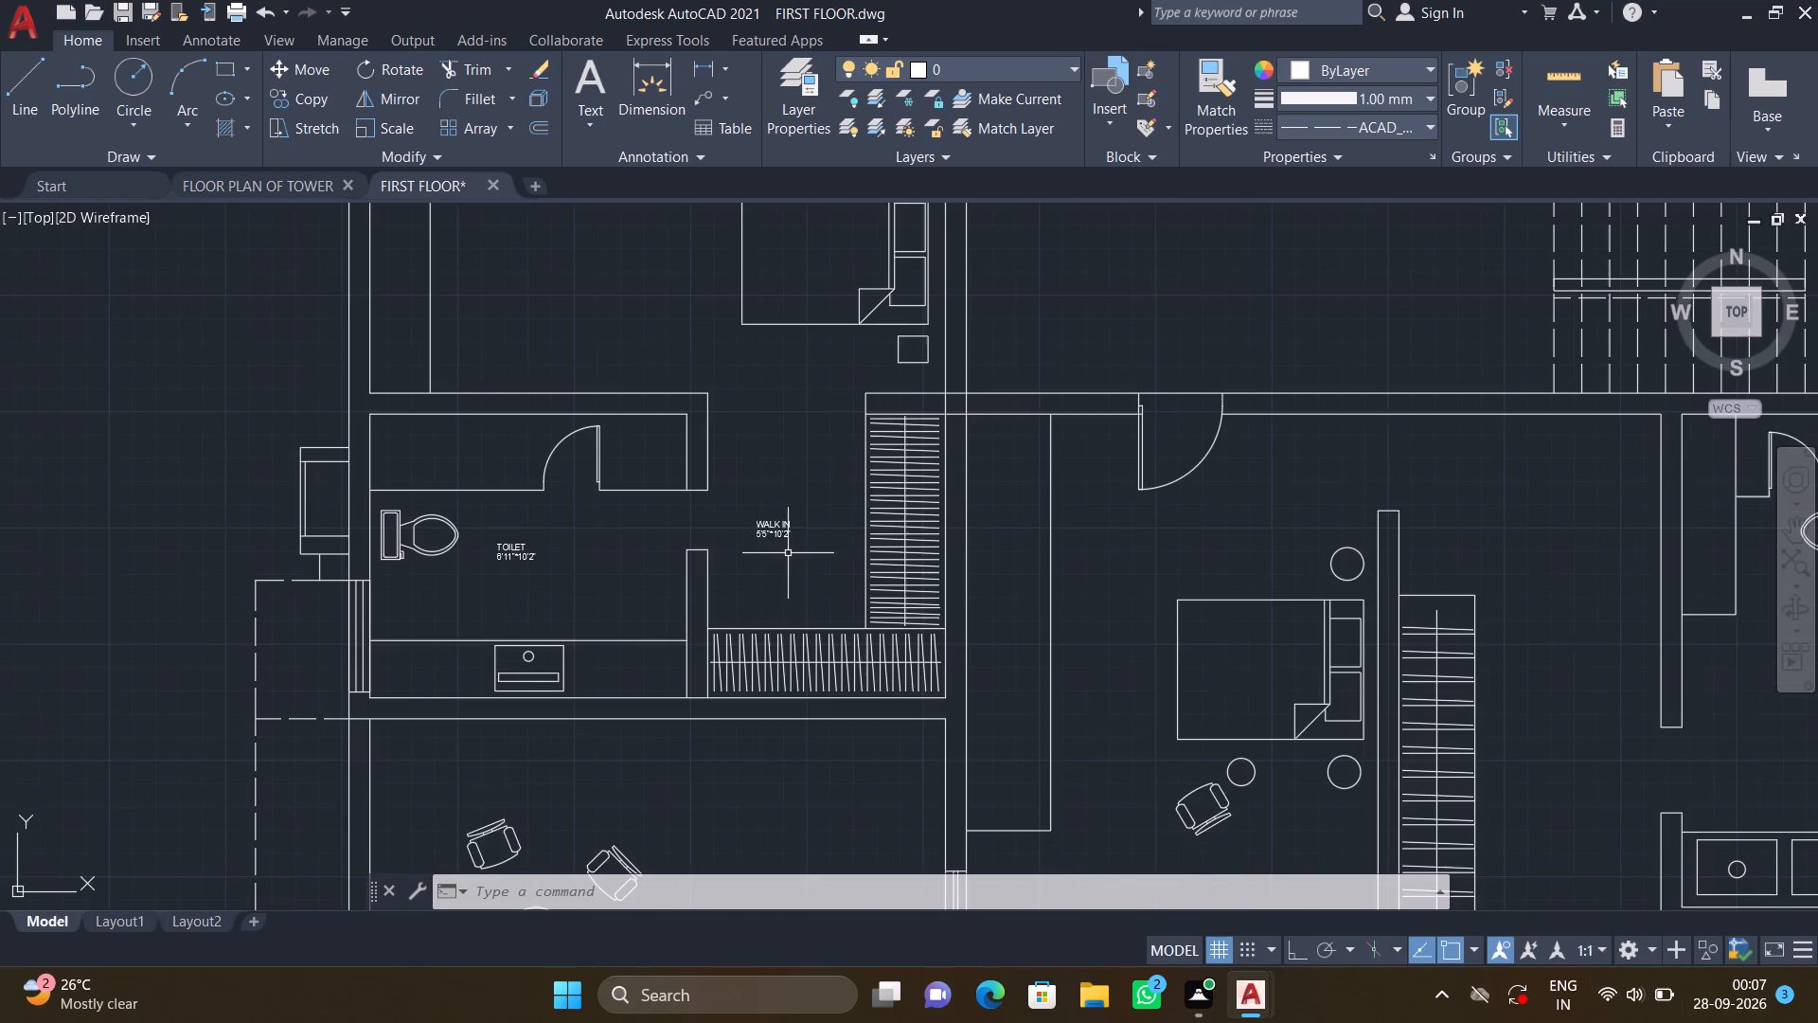
pyautogui.moveTo(664, 524); pyautogui.dragTo(644, 345, button='middle')
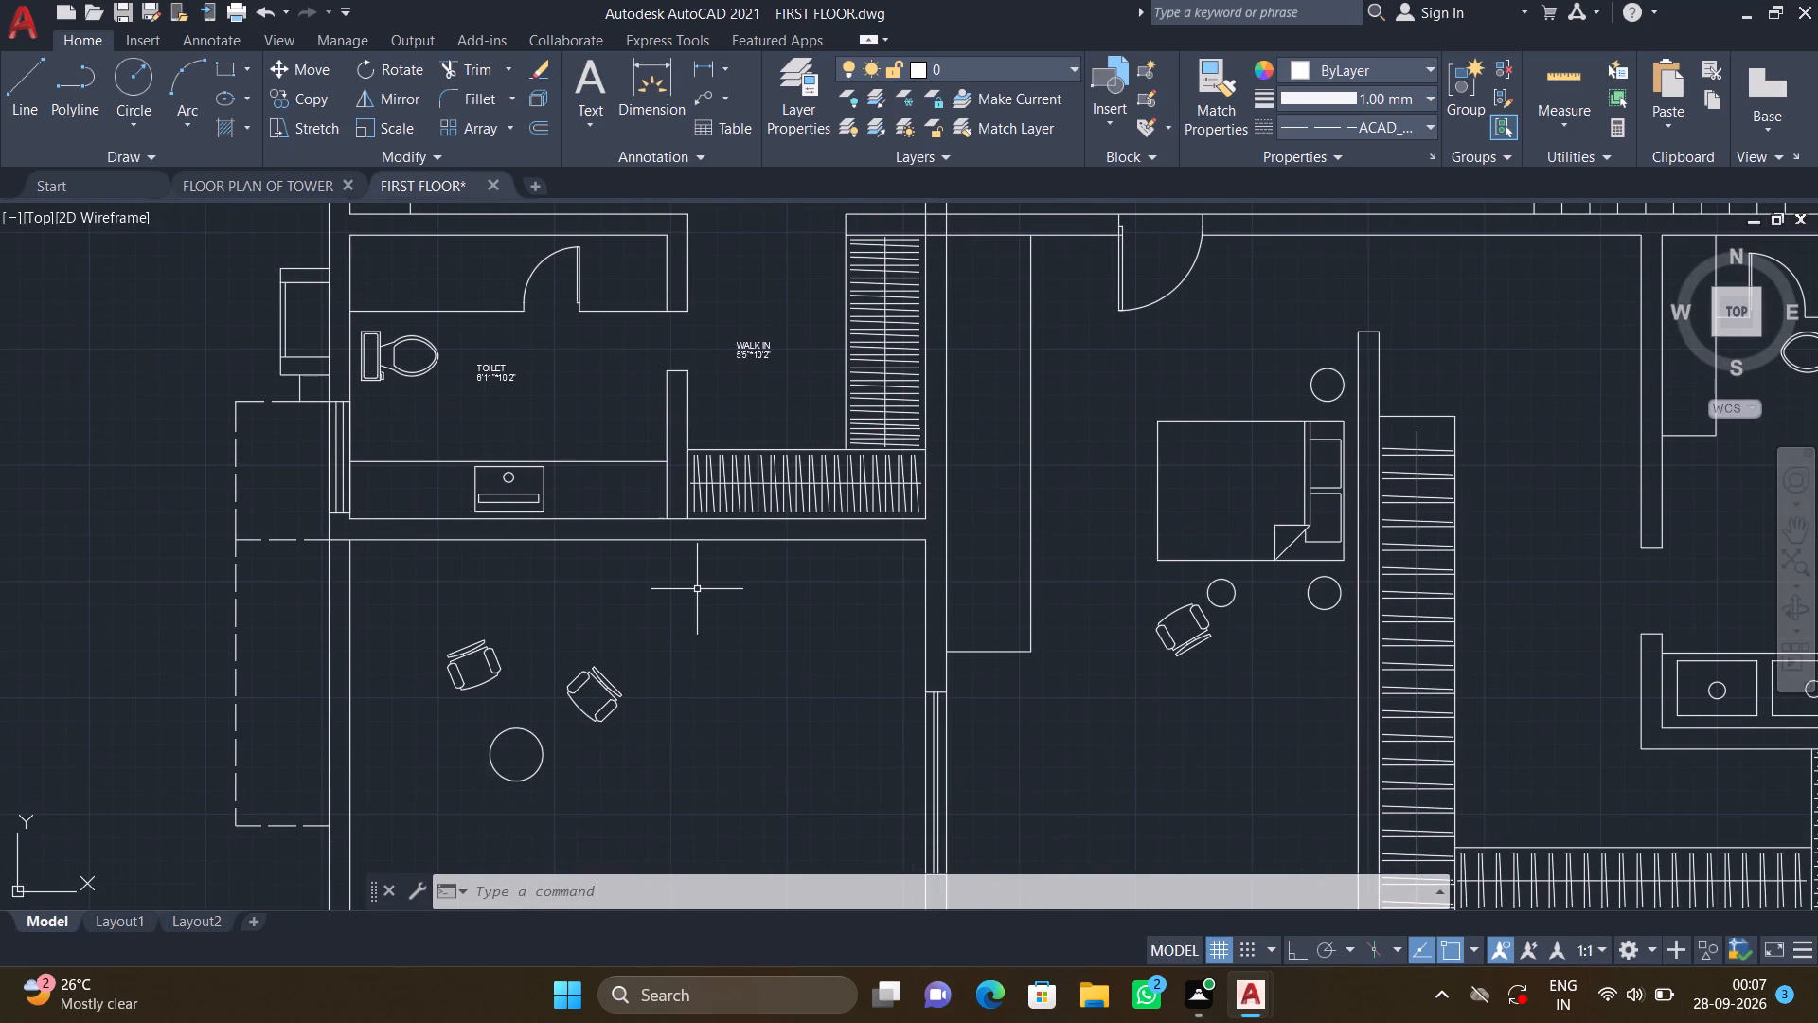
pyautogui.scroll(-1, 666, 704)
pyautogui.moveTo(664, 705); pyautogui.dragTo(635, 582, button='middle')
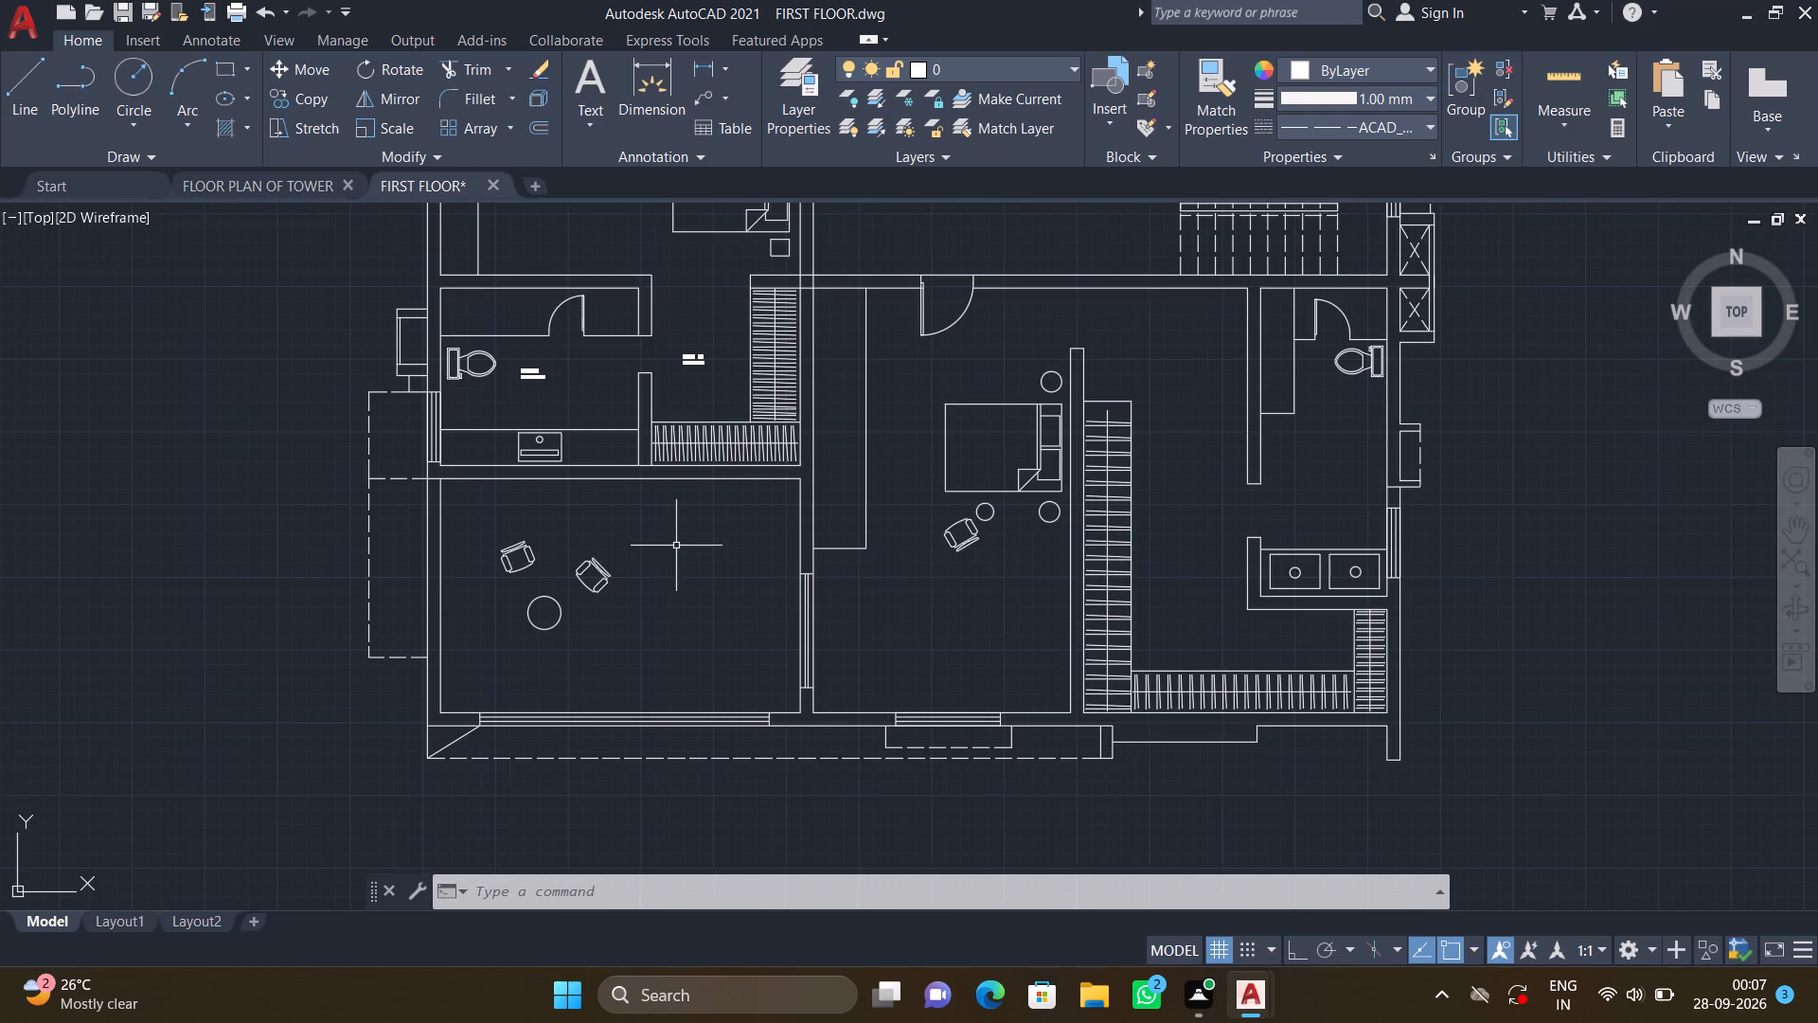
pyautogui.scroll(1, 669, 560)
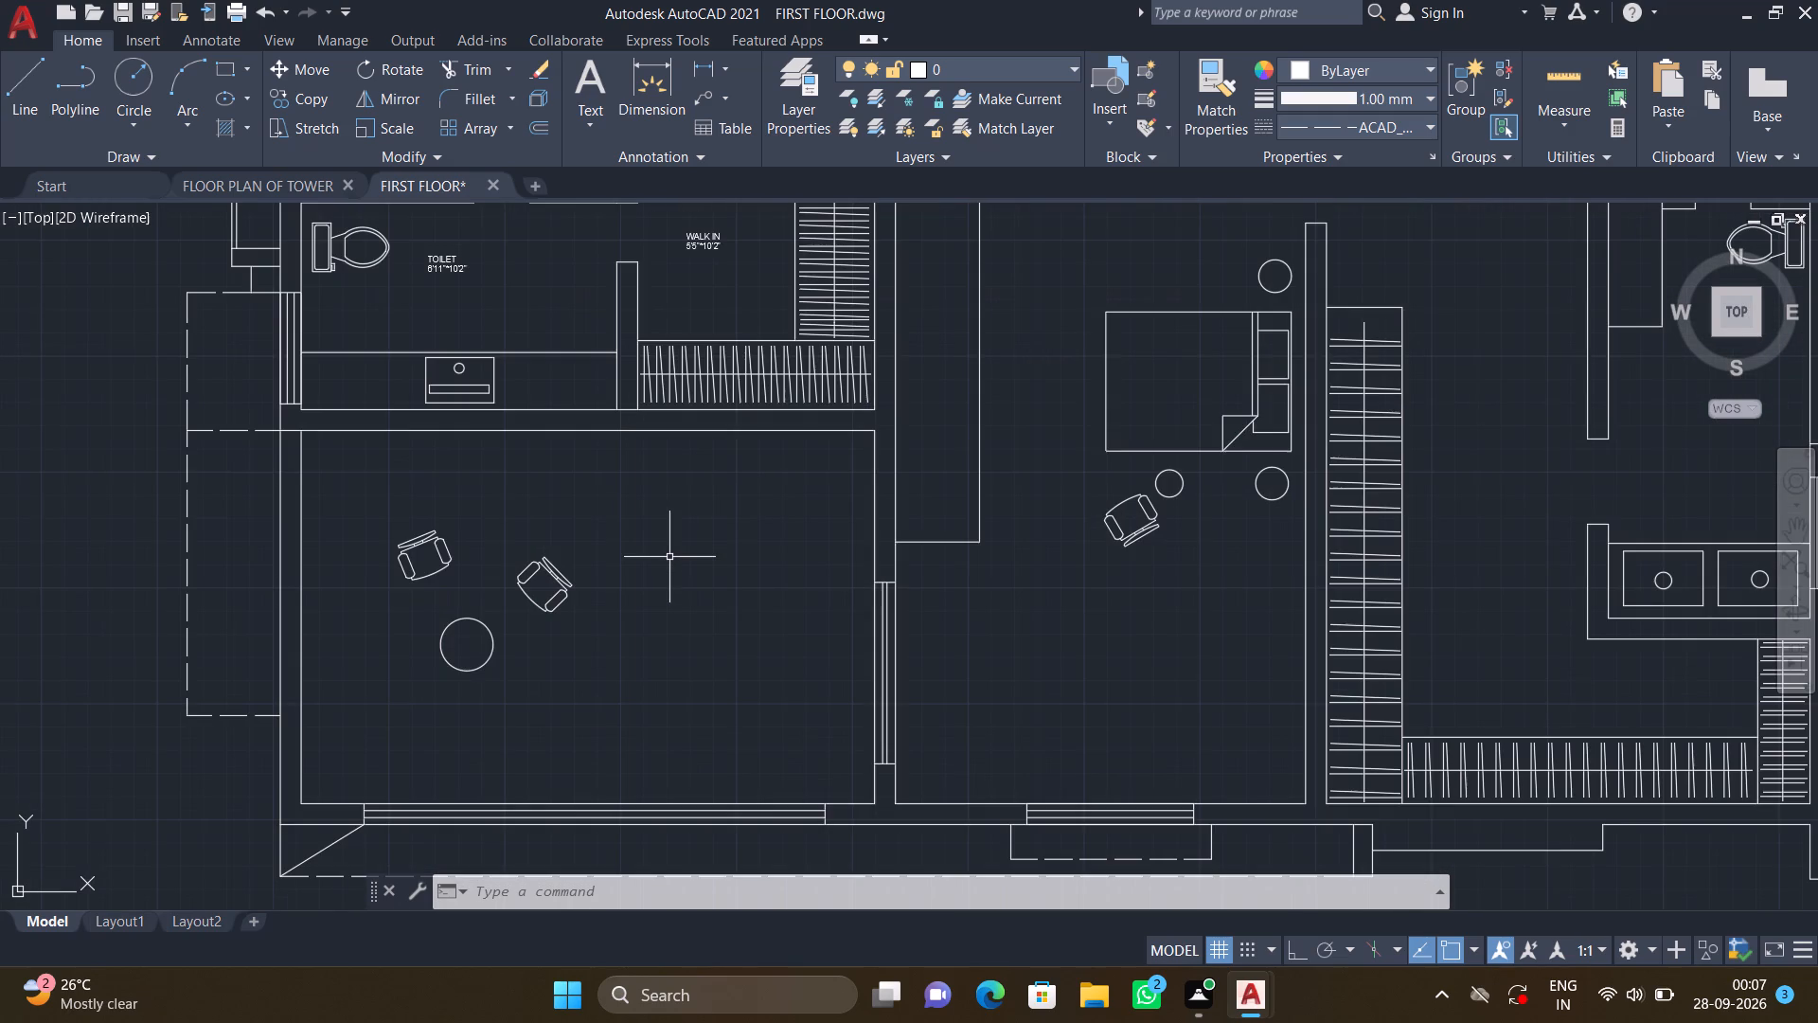
pyautogui.write('MT')
pyautogui.press('Return')
pyautogui.scroll(2, 645, 529)
pyautogui.click(554, 363)
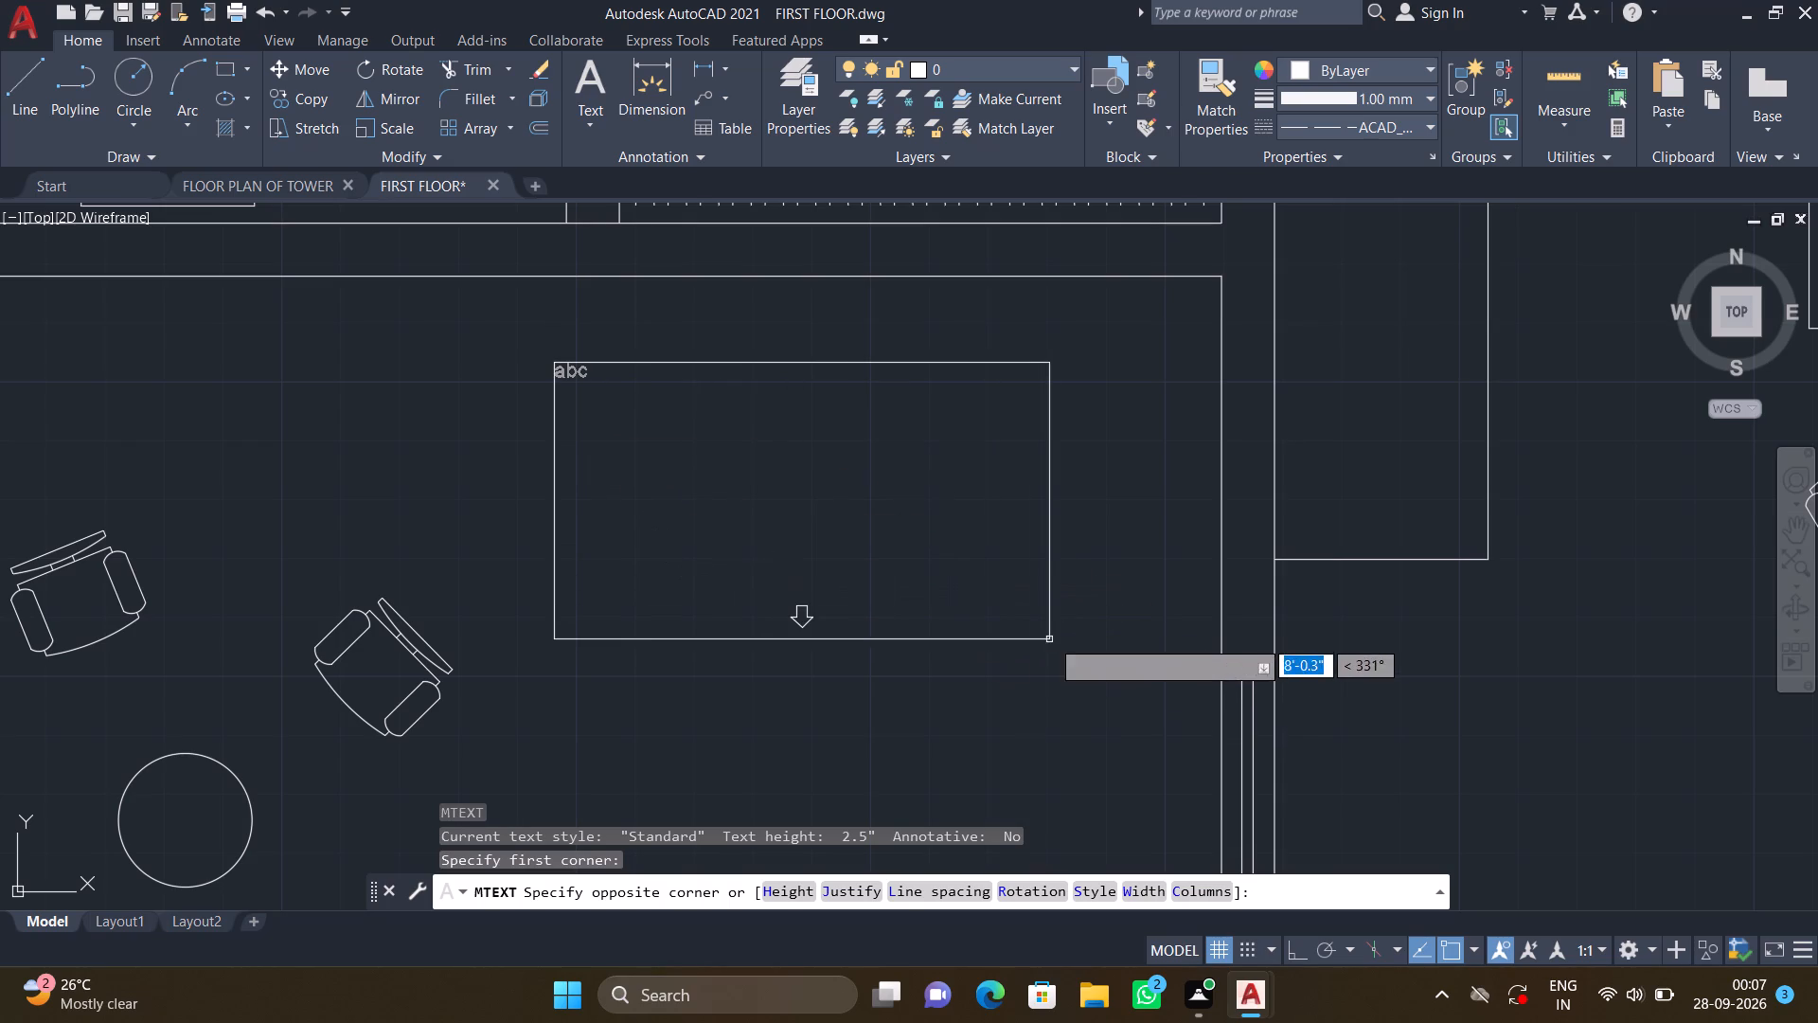
pyautogui.click(1051, 637)
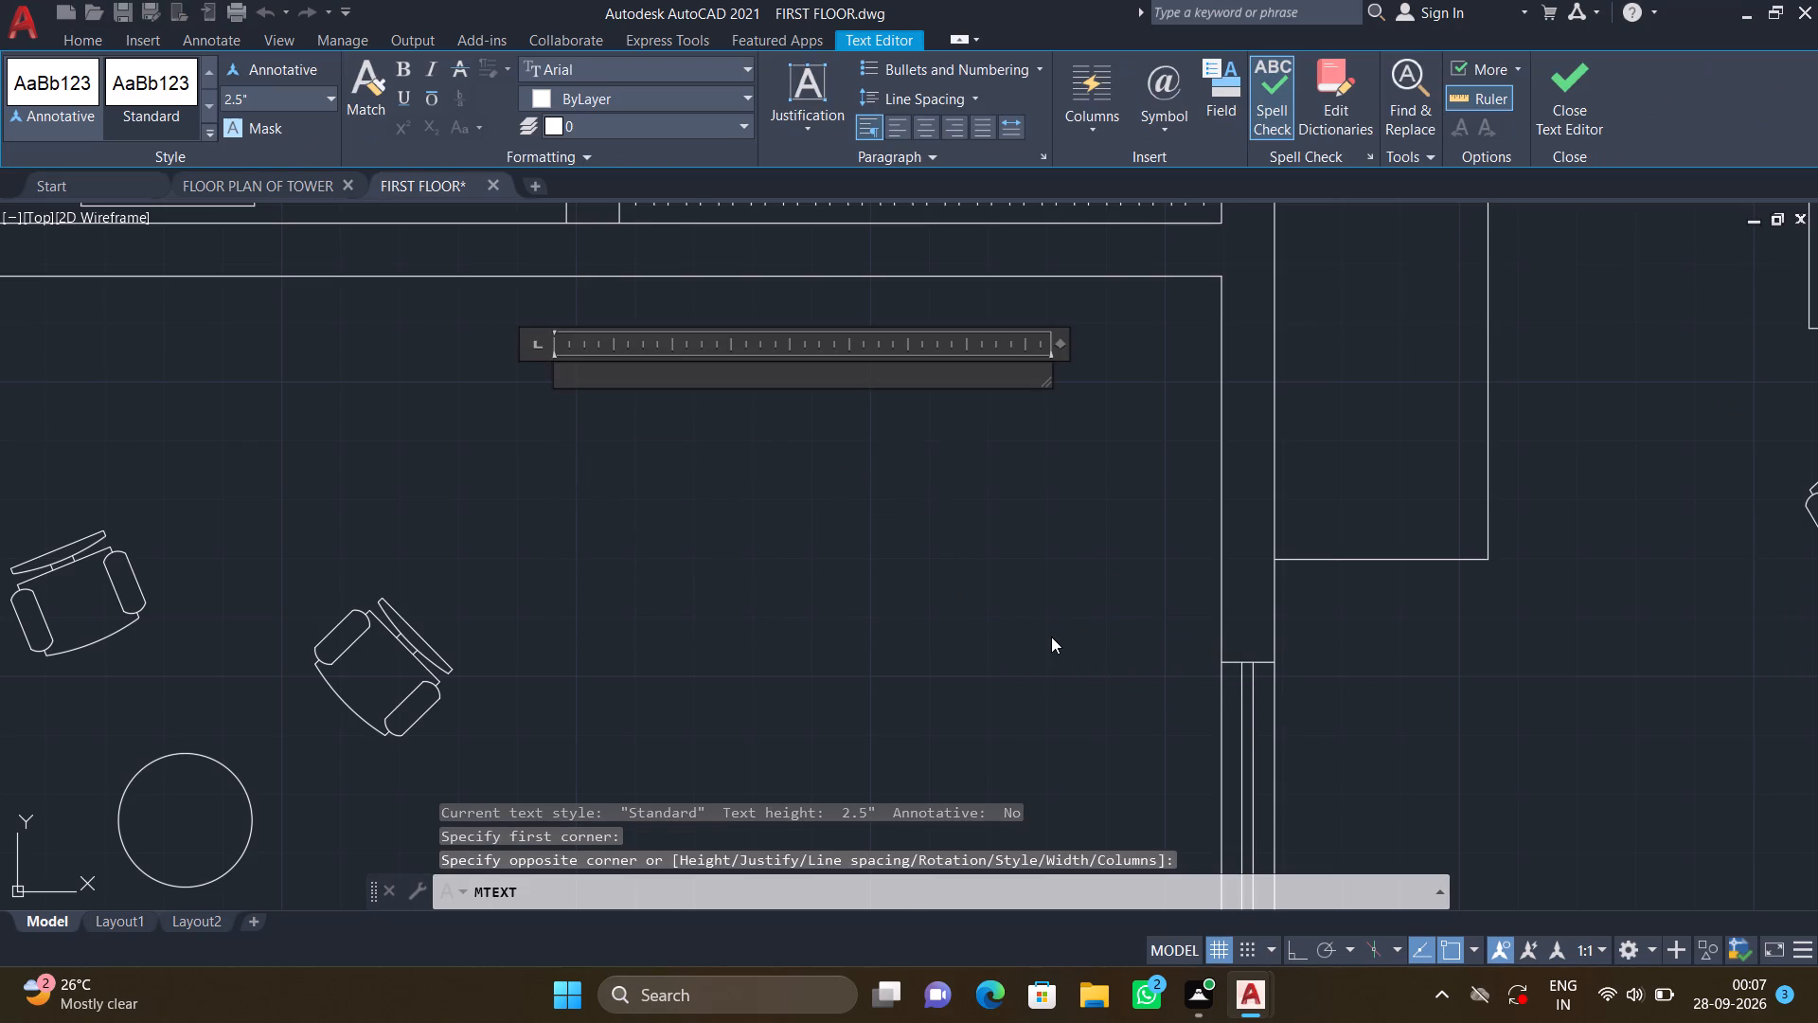
pyautogui.write('SIT')
pyautogui.press('space')
pyautogui.write('OUT')
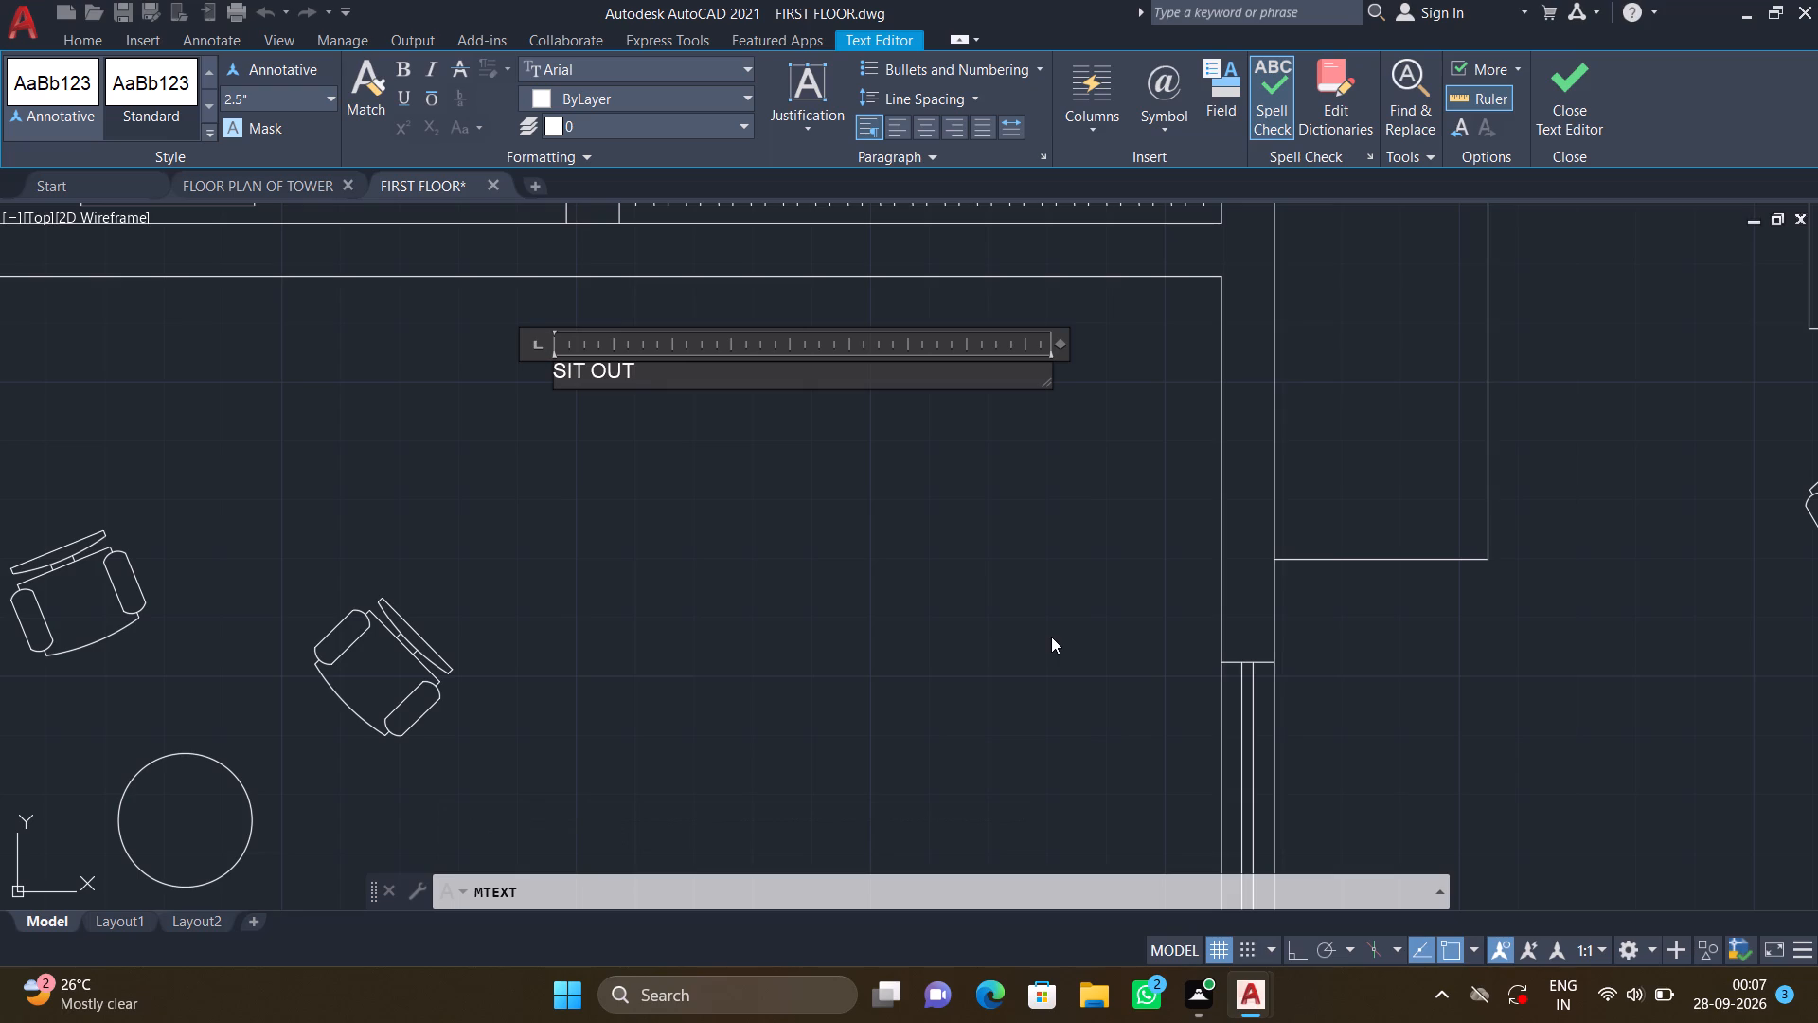
pyautogui.press('Return')
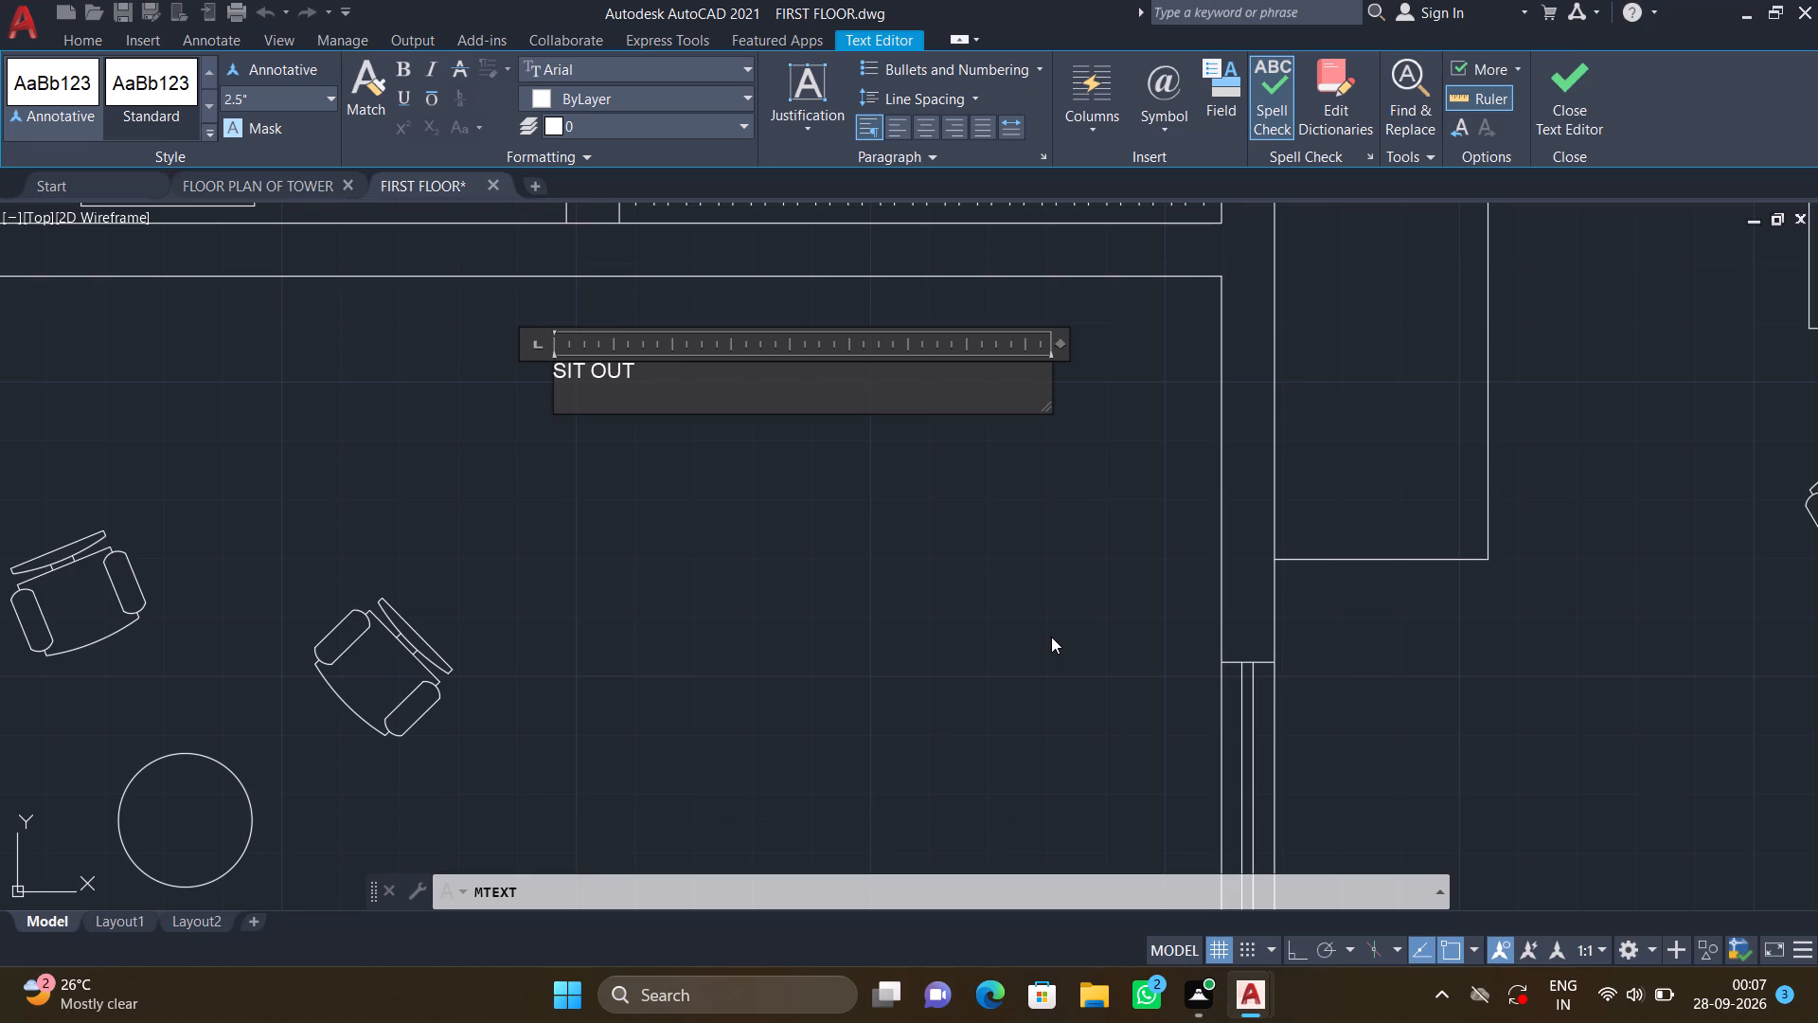
pyautogui.write("13'")
pyautogui.write('5"*')
pyautogui.write("9'")
pyautogui.write('10"')
pyautogui.press('Return')
pyautogui.press('Escape')
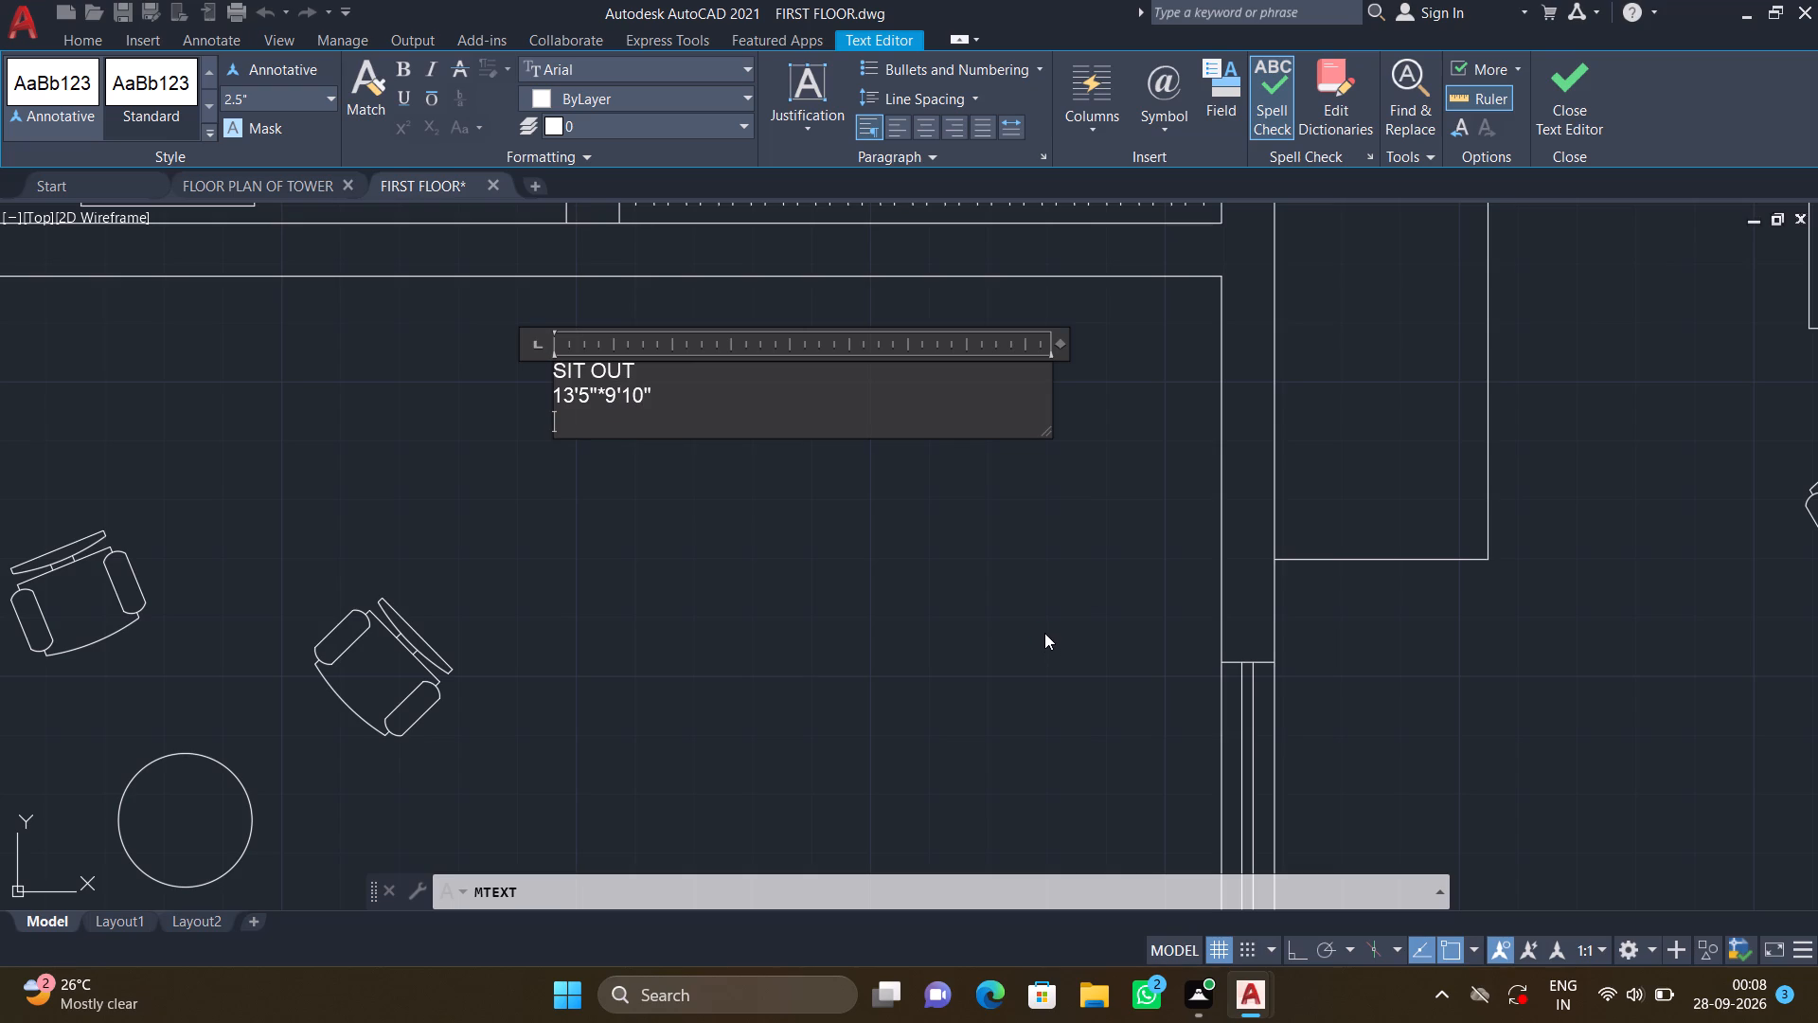
pyautogui.click(953, 503)
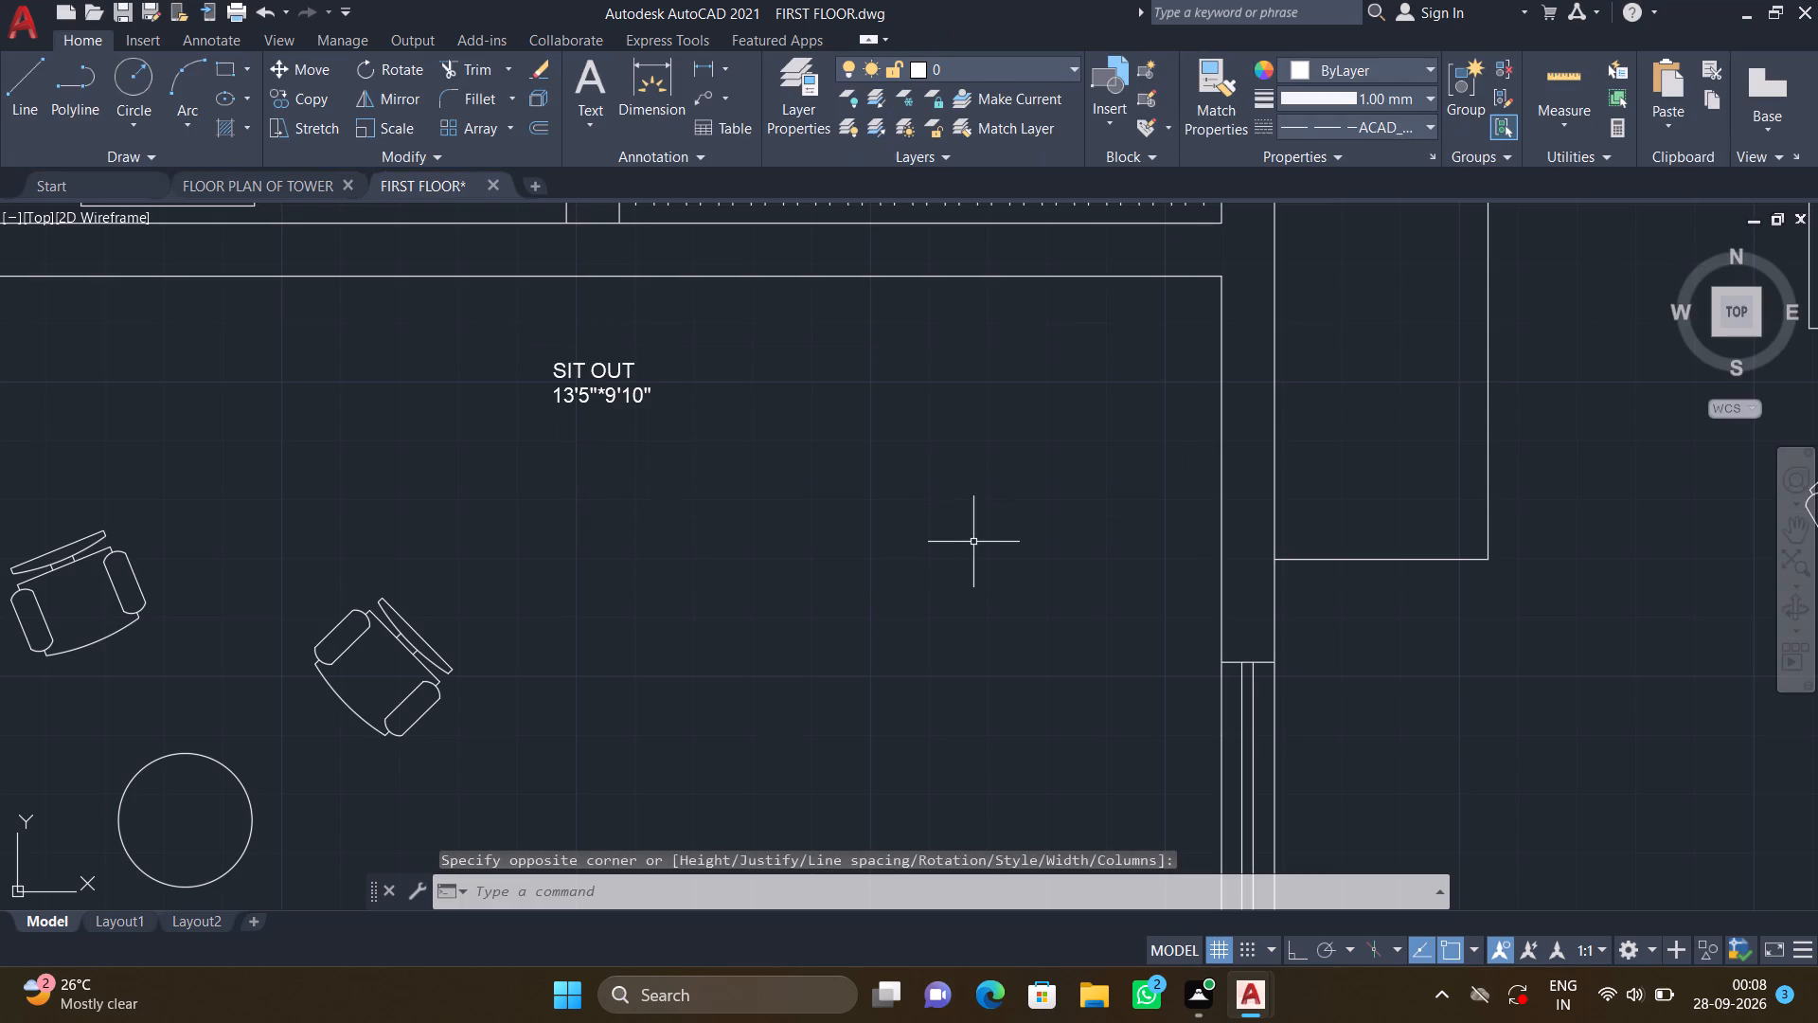
# Move the SIT OUT label to the open floor between the chairs and the wall shared with the adjoining bedroom.
pyautogui.press('m')
pyautogui.press('Return')
pyautogui.click(767, 494)
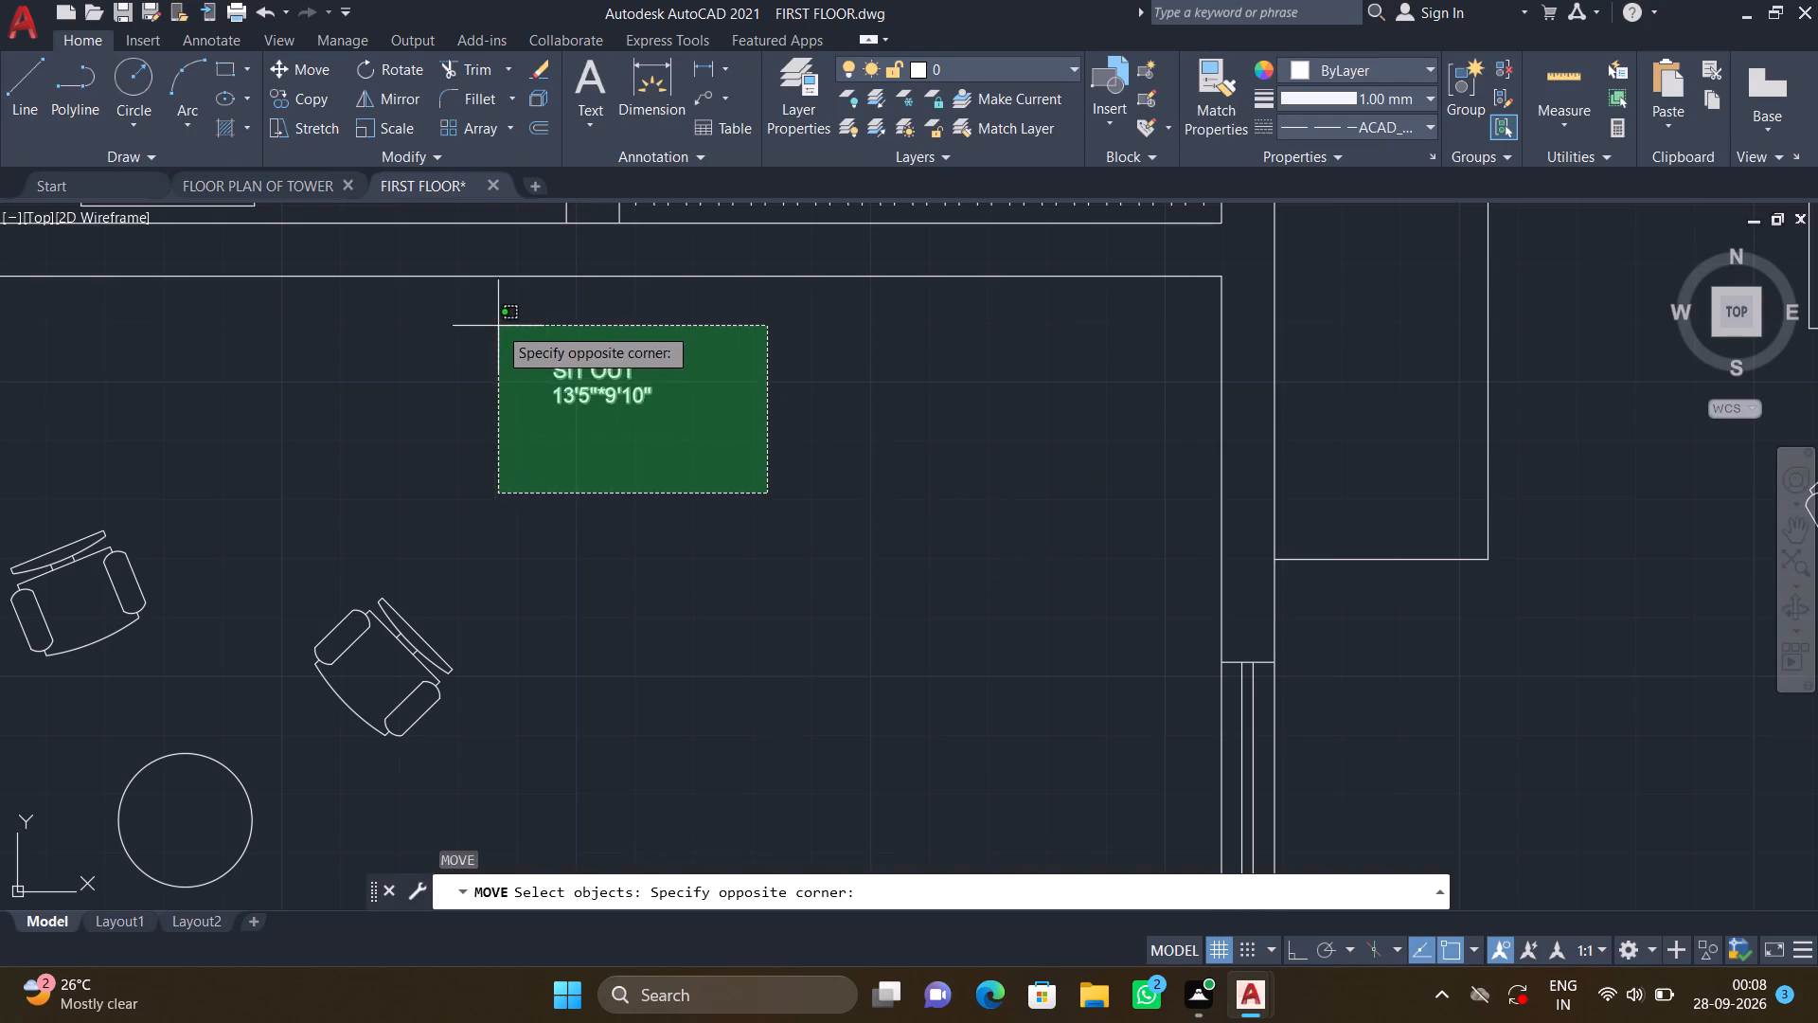
pyautogui.click(498, 325)
pyautogui.press('Return')
pyautogui.click(547, 354)
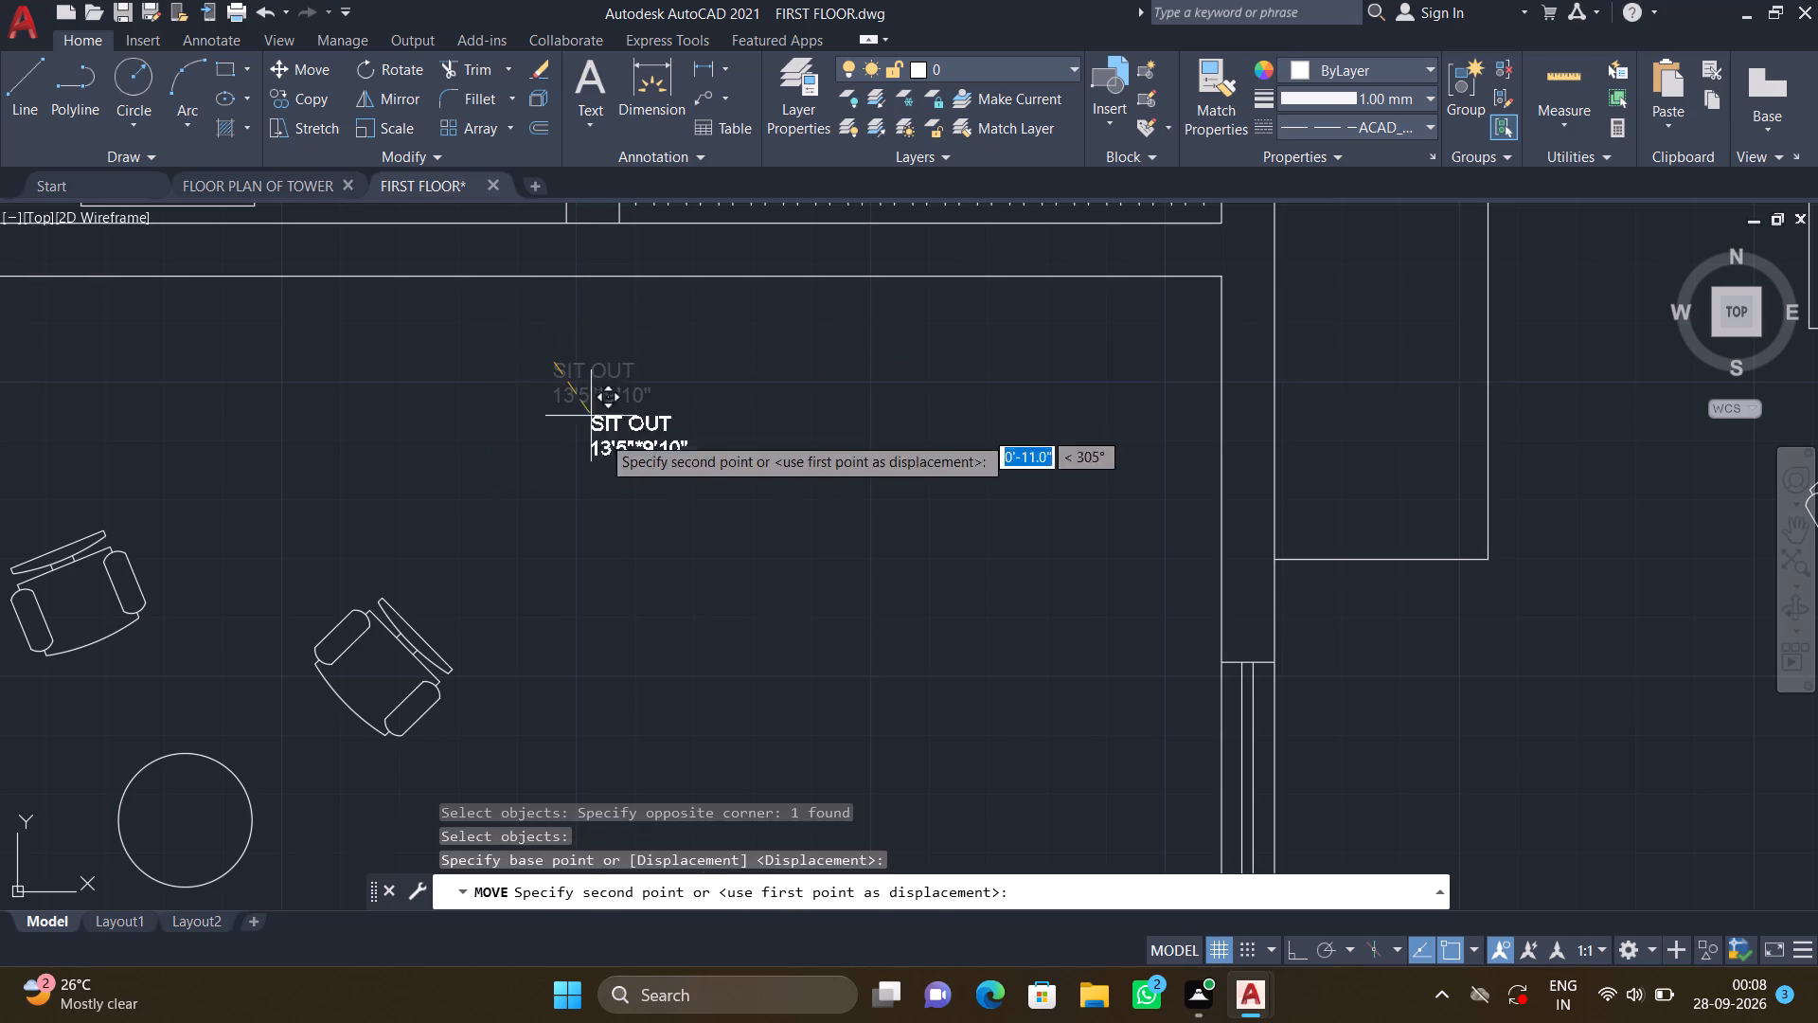
pyautogui.scroll(-2, 738, 539)
pyautogui.click(737, 559)
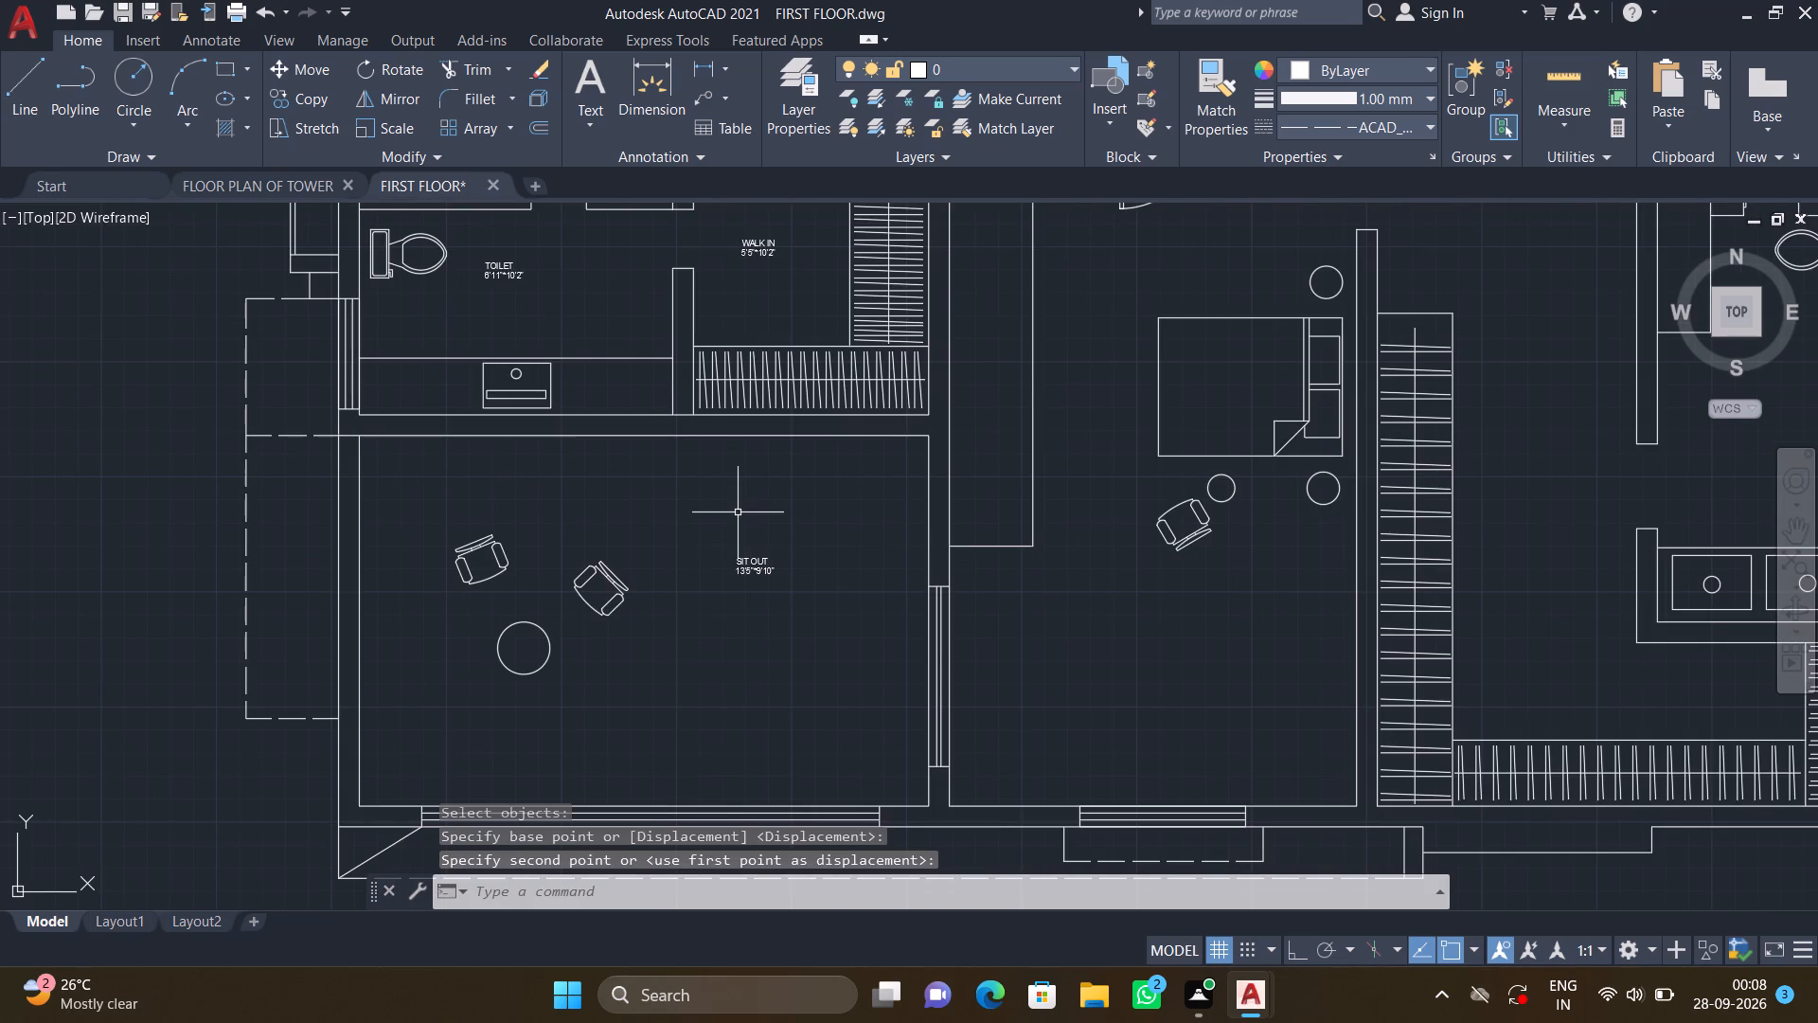
# Add a three-line multiline text label reading MASTER, BEDROOM and 14'9"*19'8" in the bedroom adjoining the sit out.
pyautogui.moveTo(740, 490); pyautogui.dragTo(675, 488, button='middle')
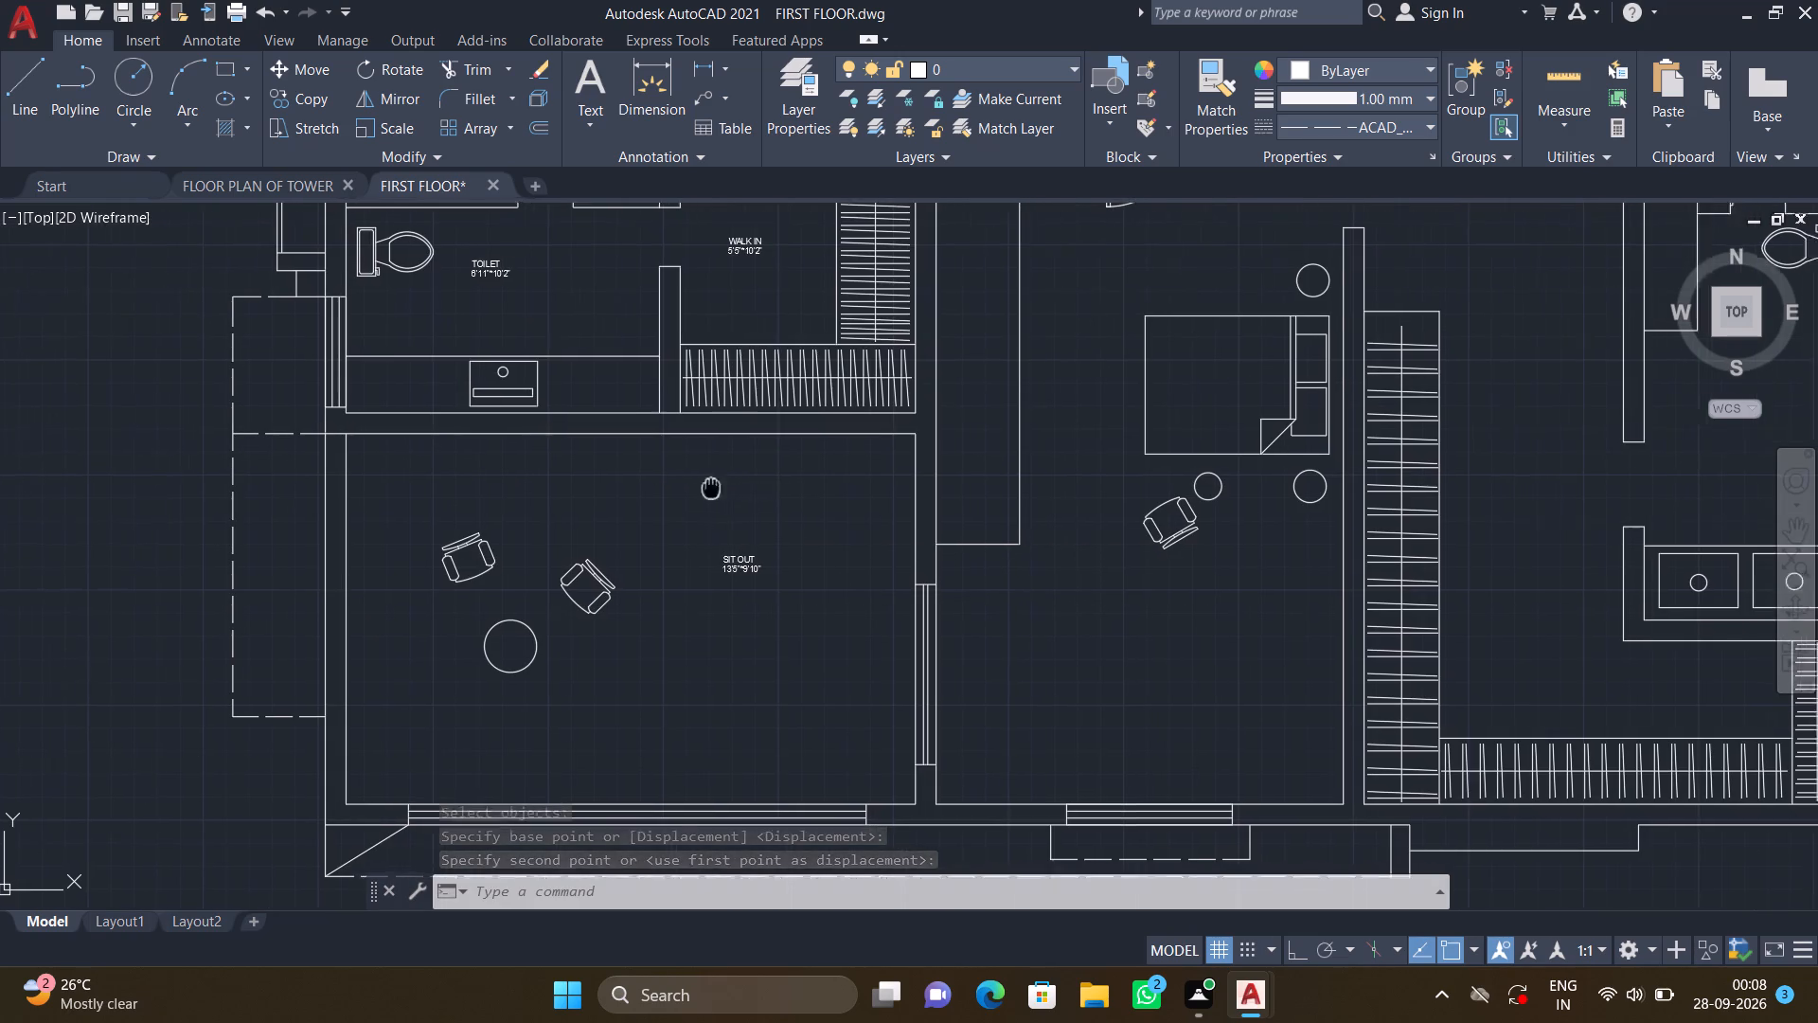
pyautogui.moveTo(675, 488); pyautogui.dragTo(556, 524, button='middle')
pyautogui.scroll(-2, 784, 449)
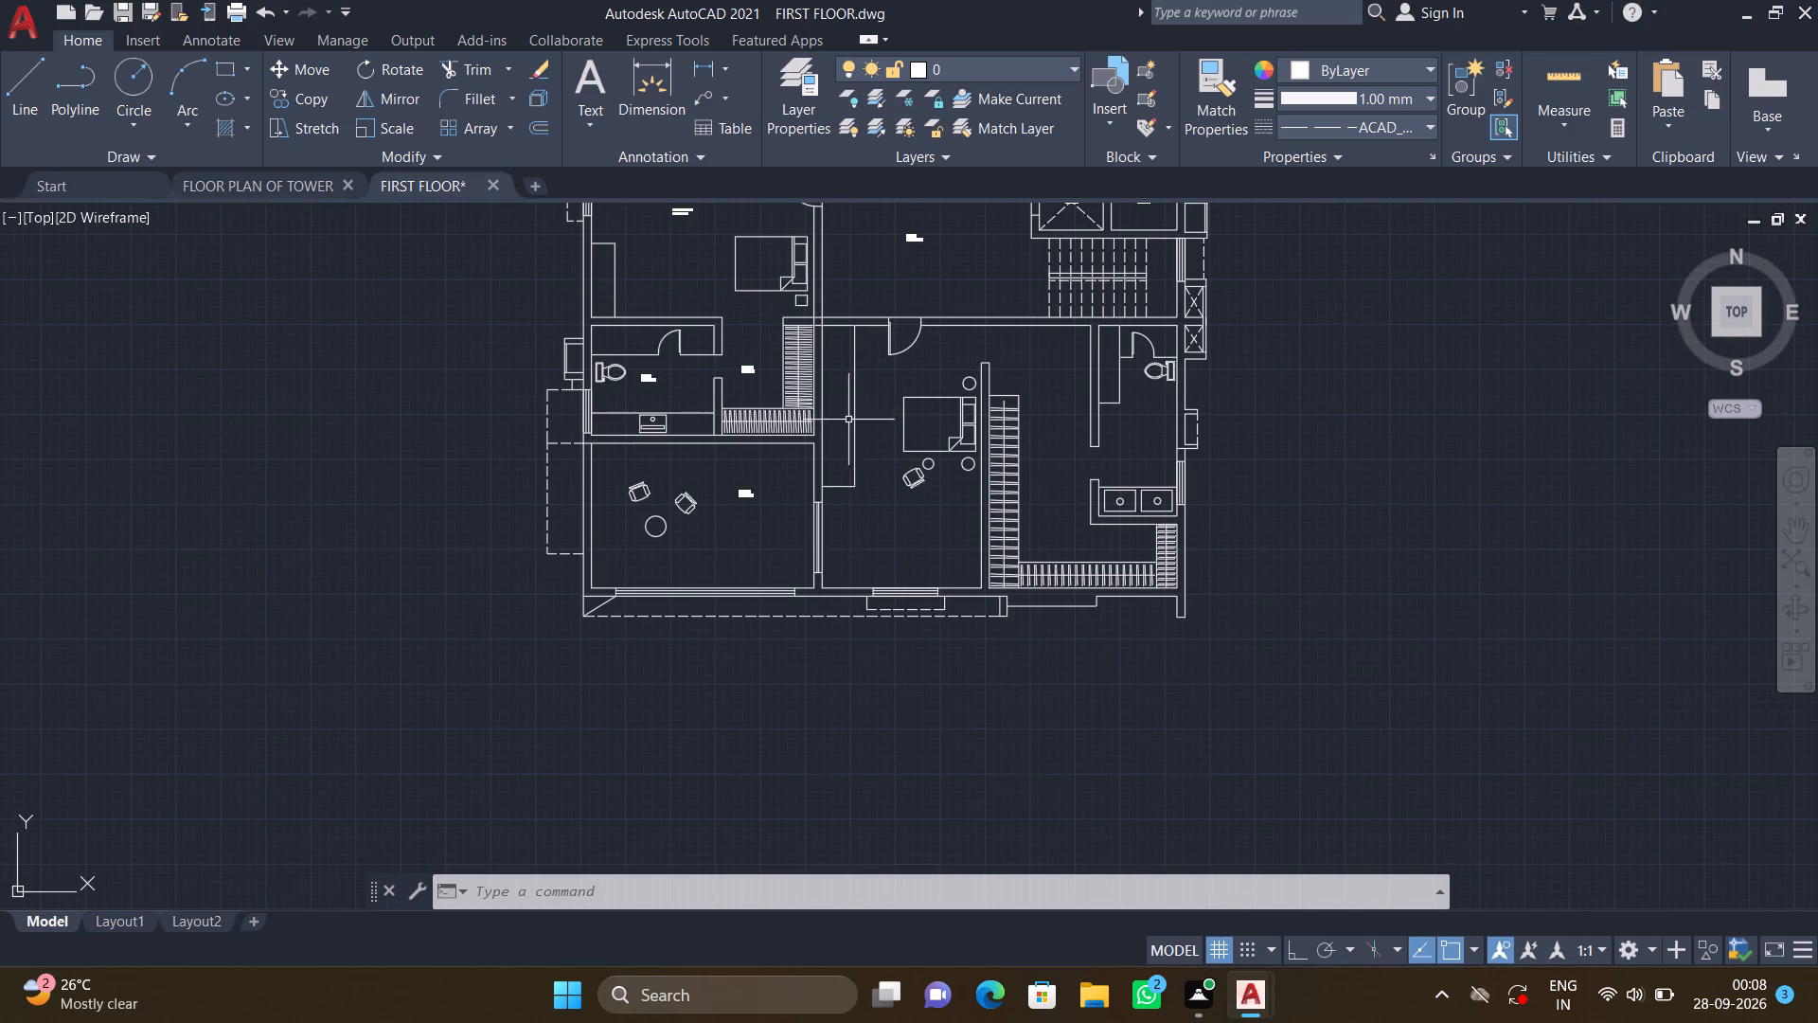
pyautogui.scroll(3, 880, 501)
pyautogui.press('m')
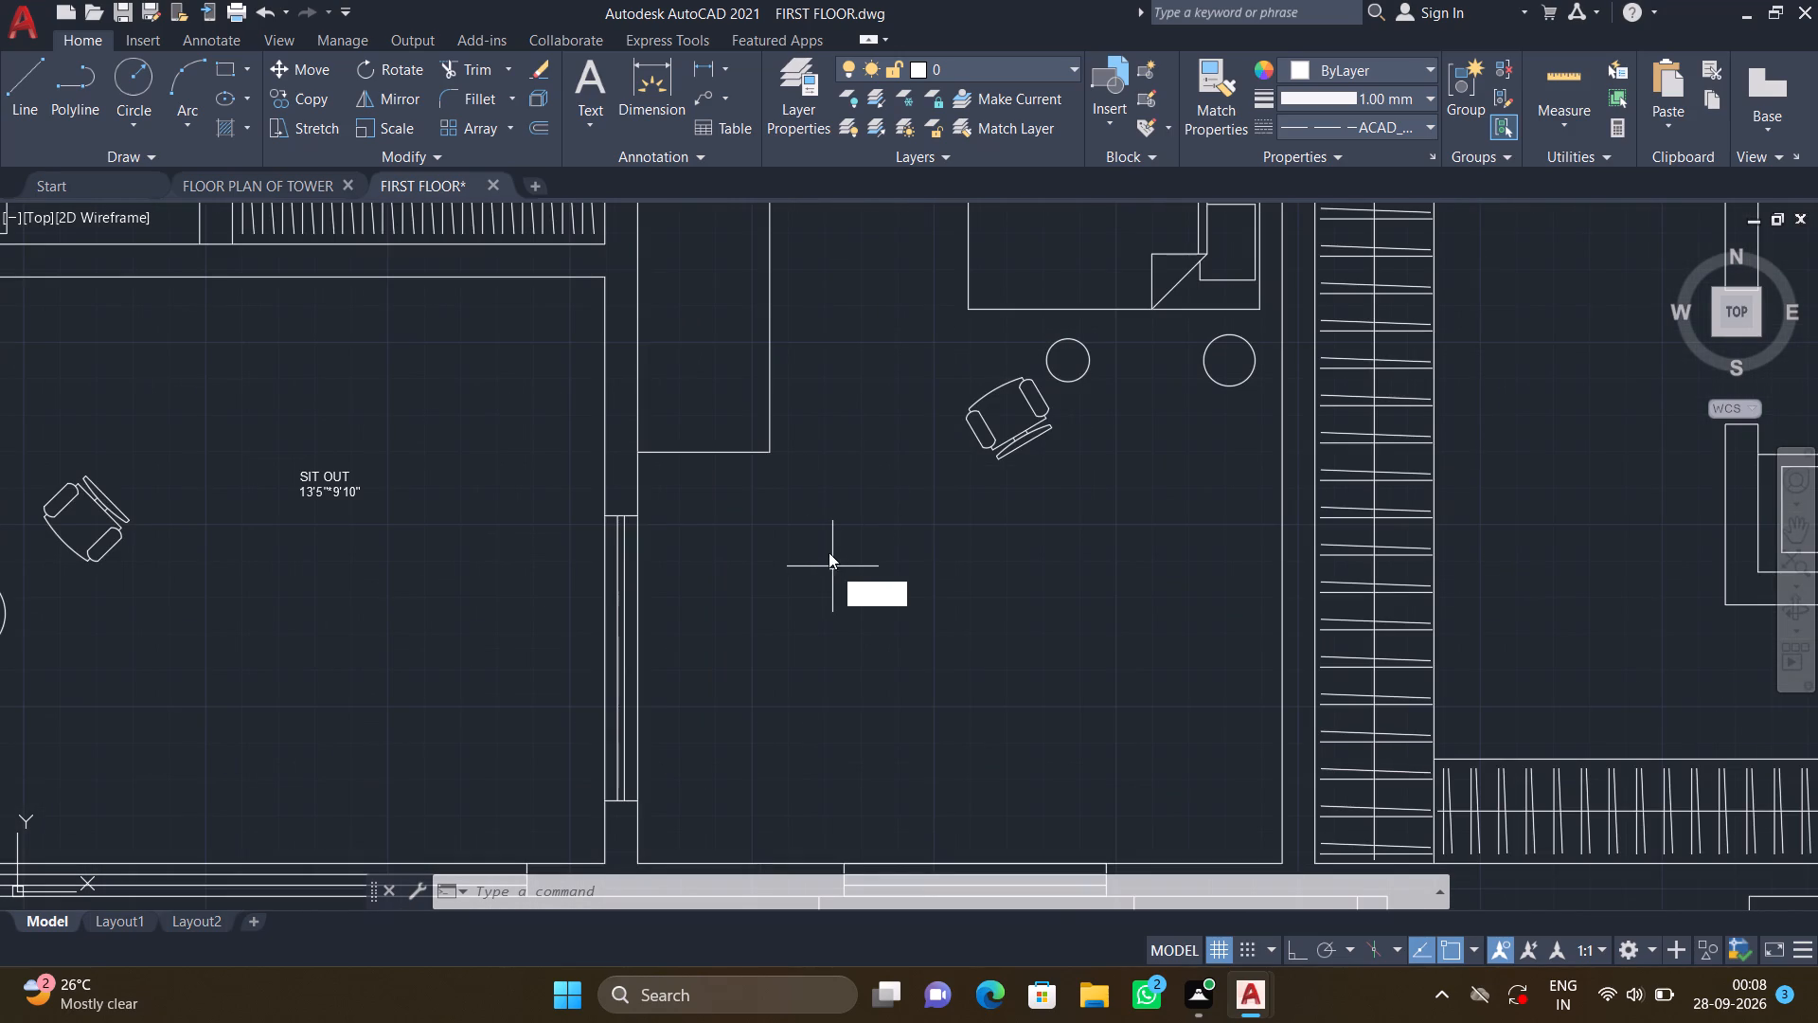
pyautogui.press('t')
pyautogui.press('Return')
pyautogui.click(777, 513)
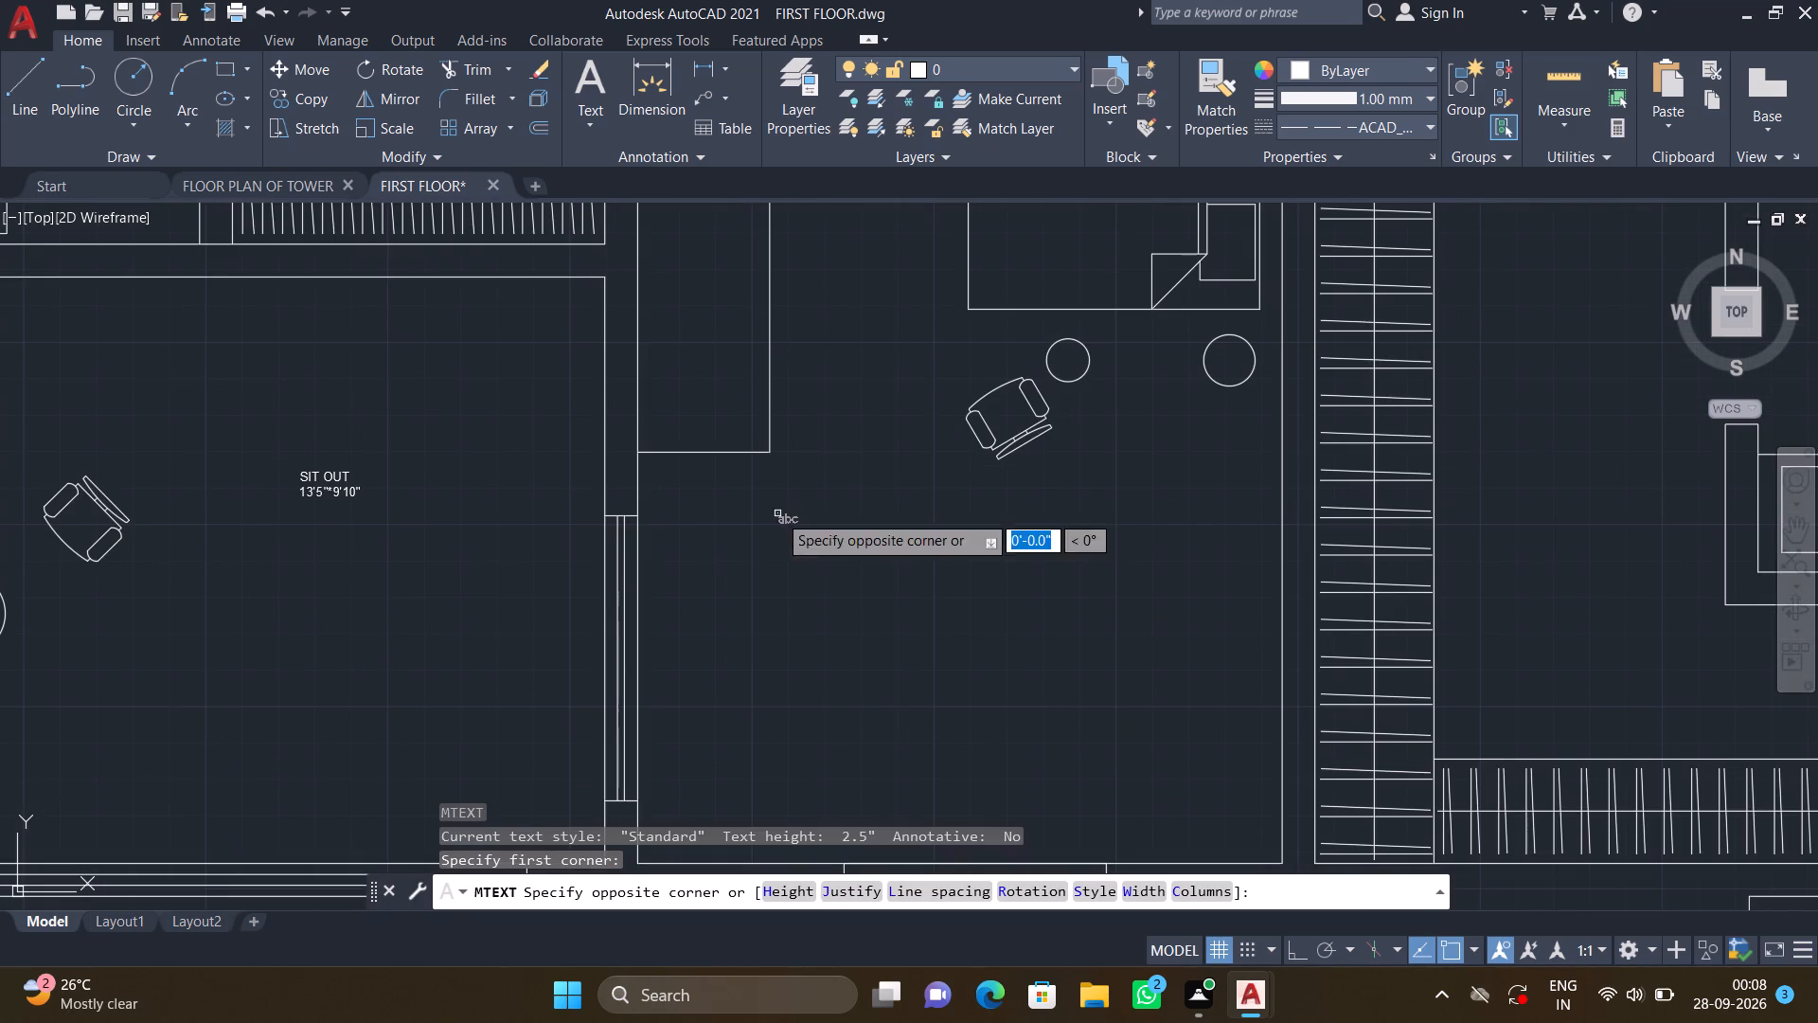
pyautogui.click(1098, 686)
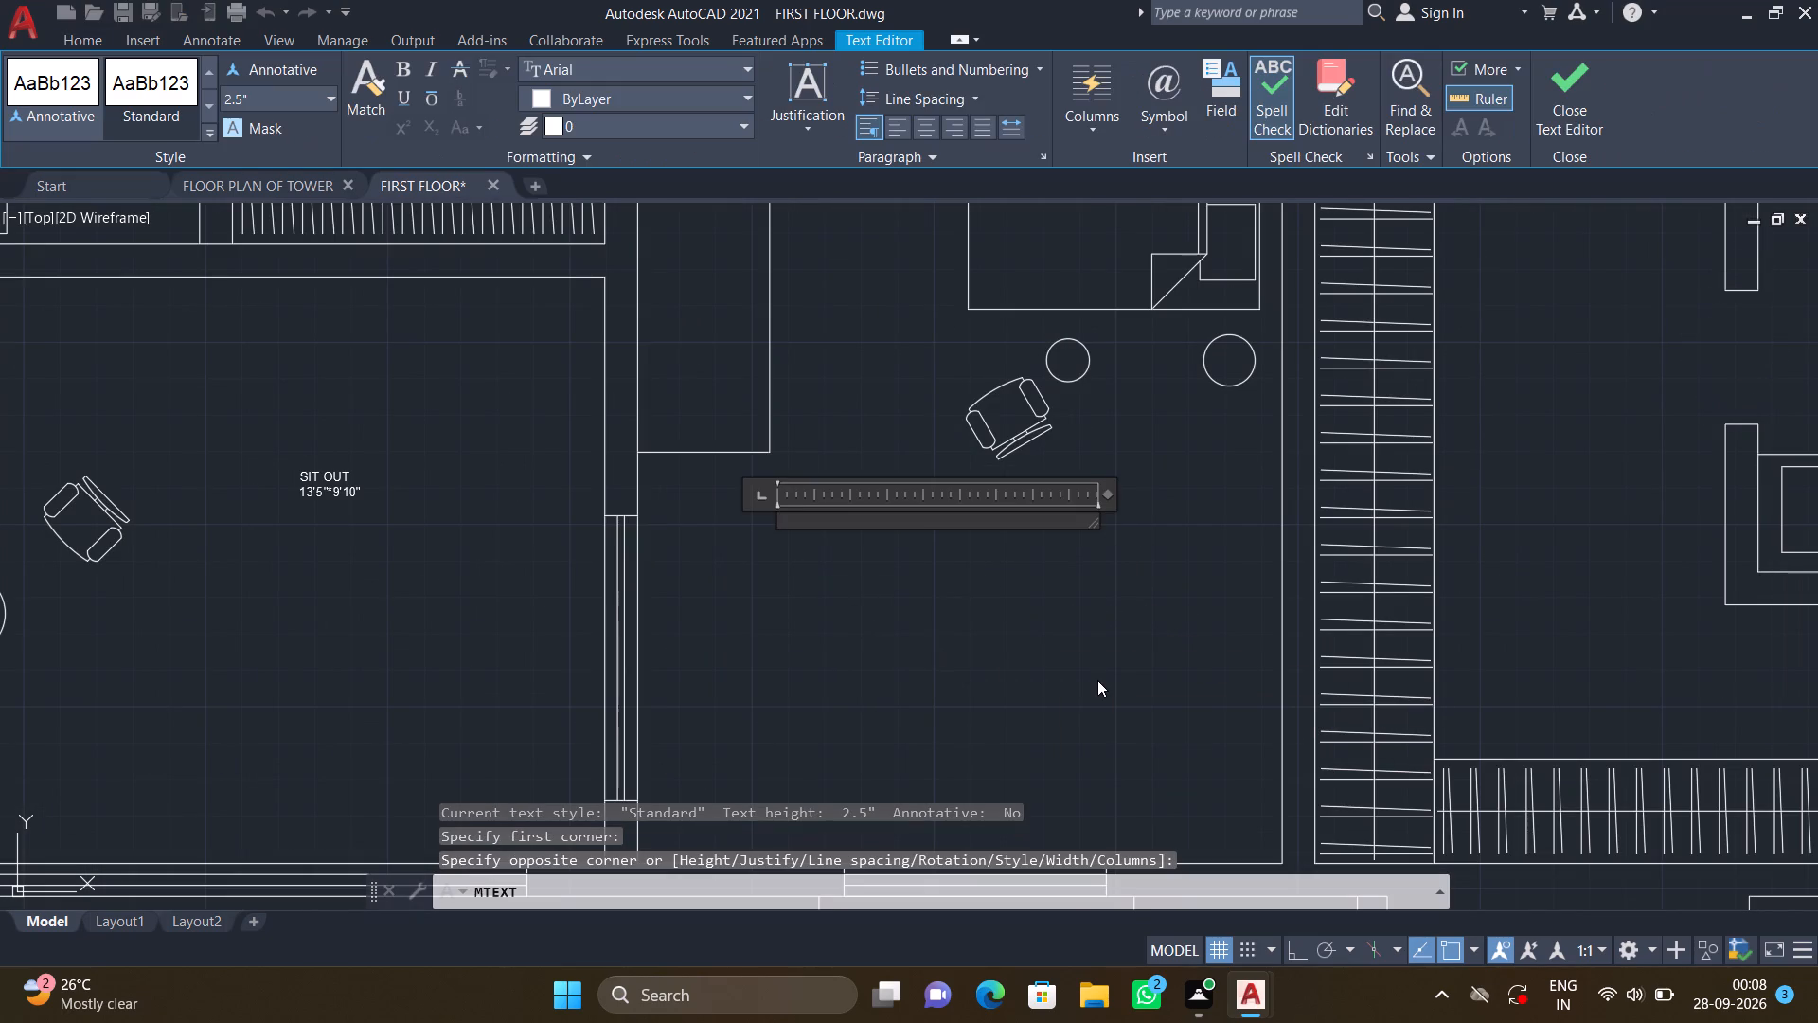
pyautogui.write('MAS')
pyautogui.write('TER')
pyautogui.press('Return')
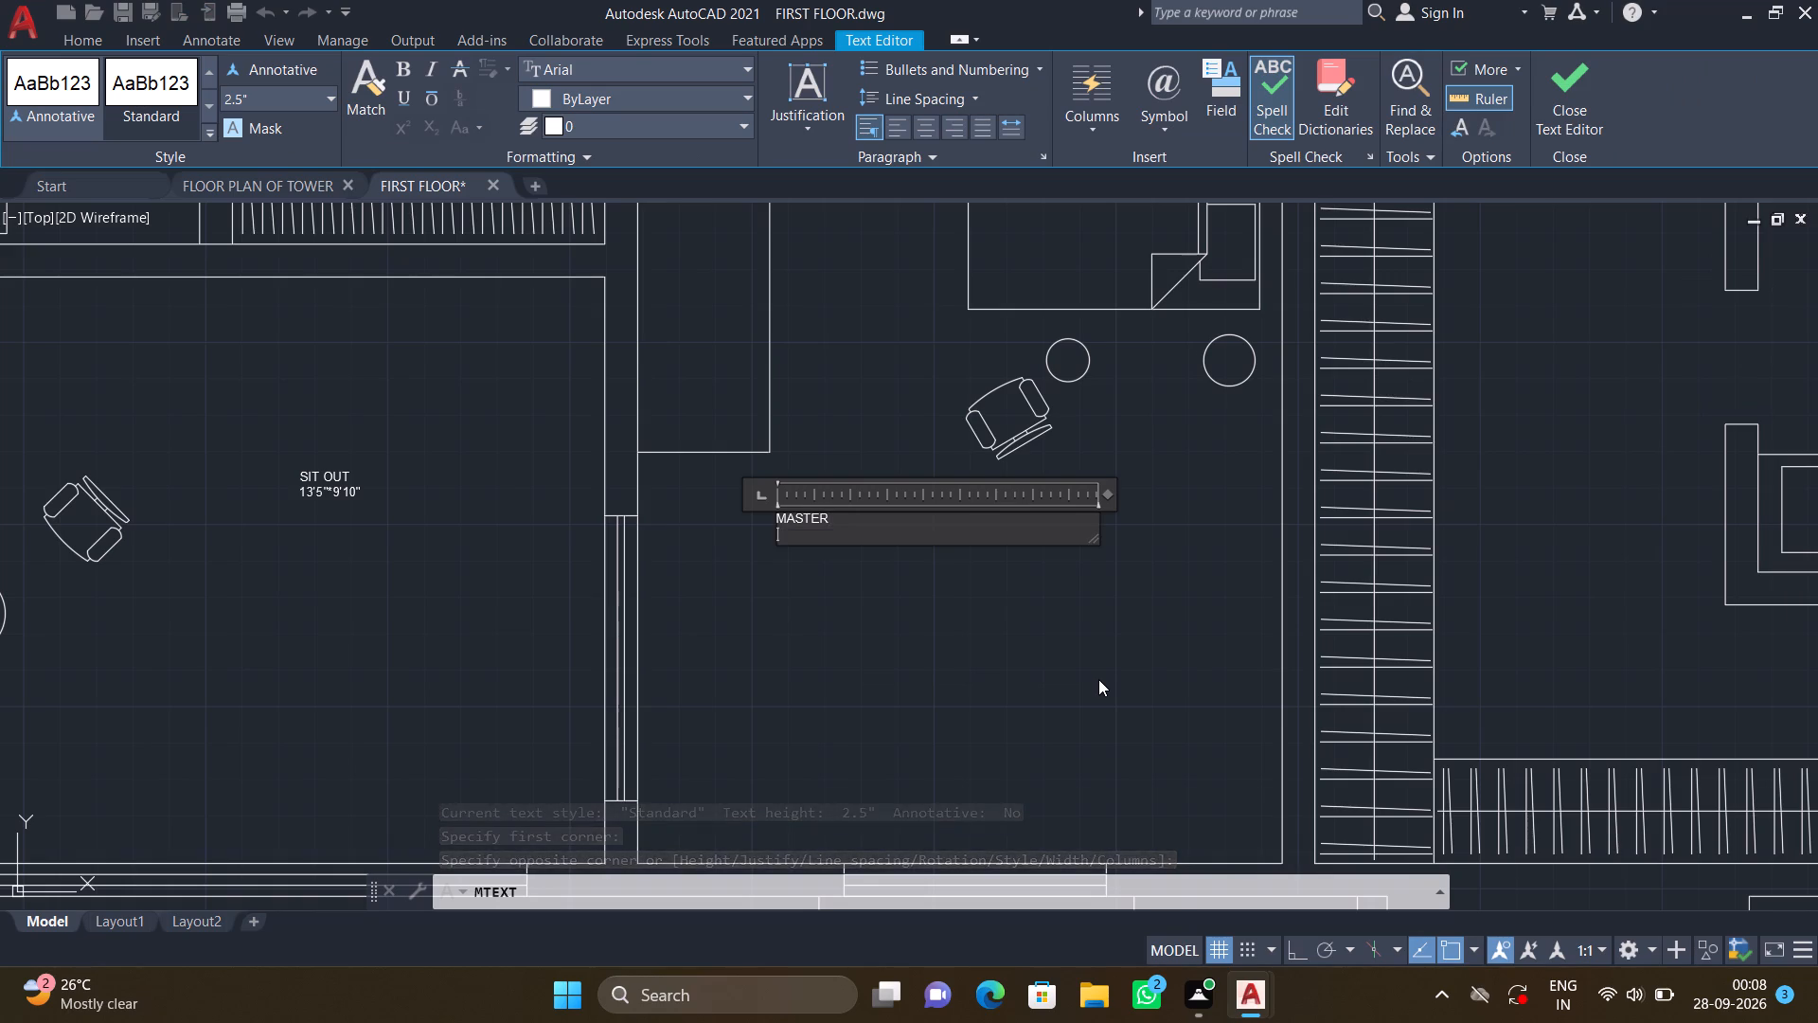
pyautogui.write('BEDROOM')
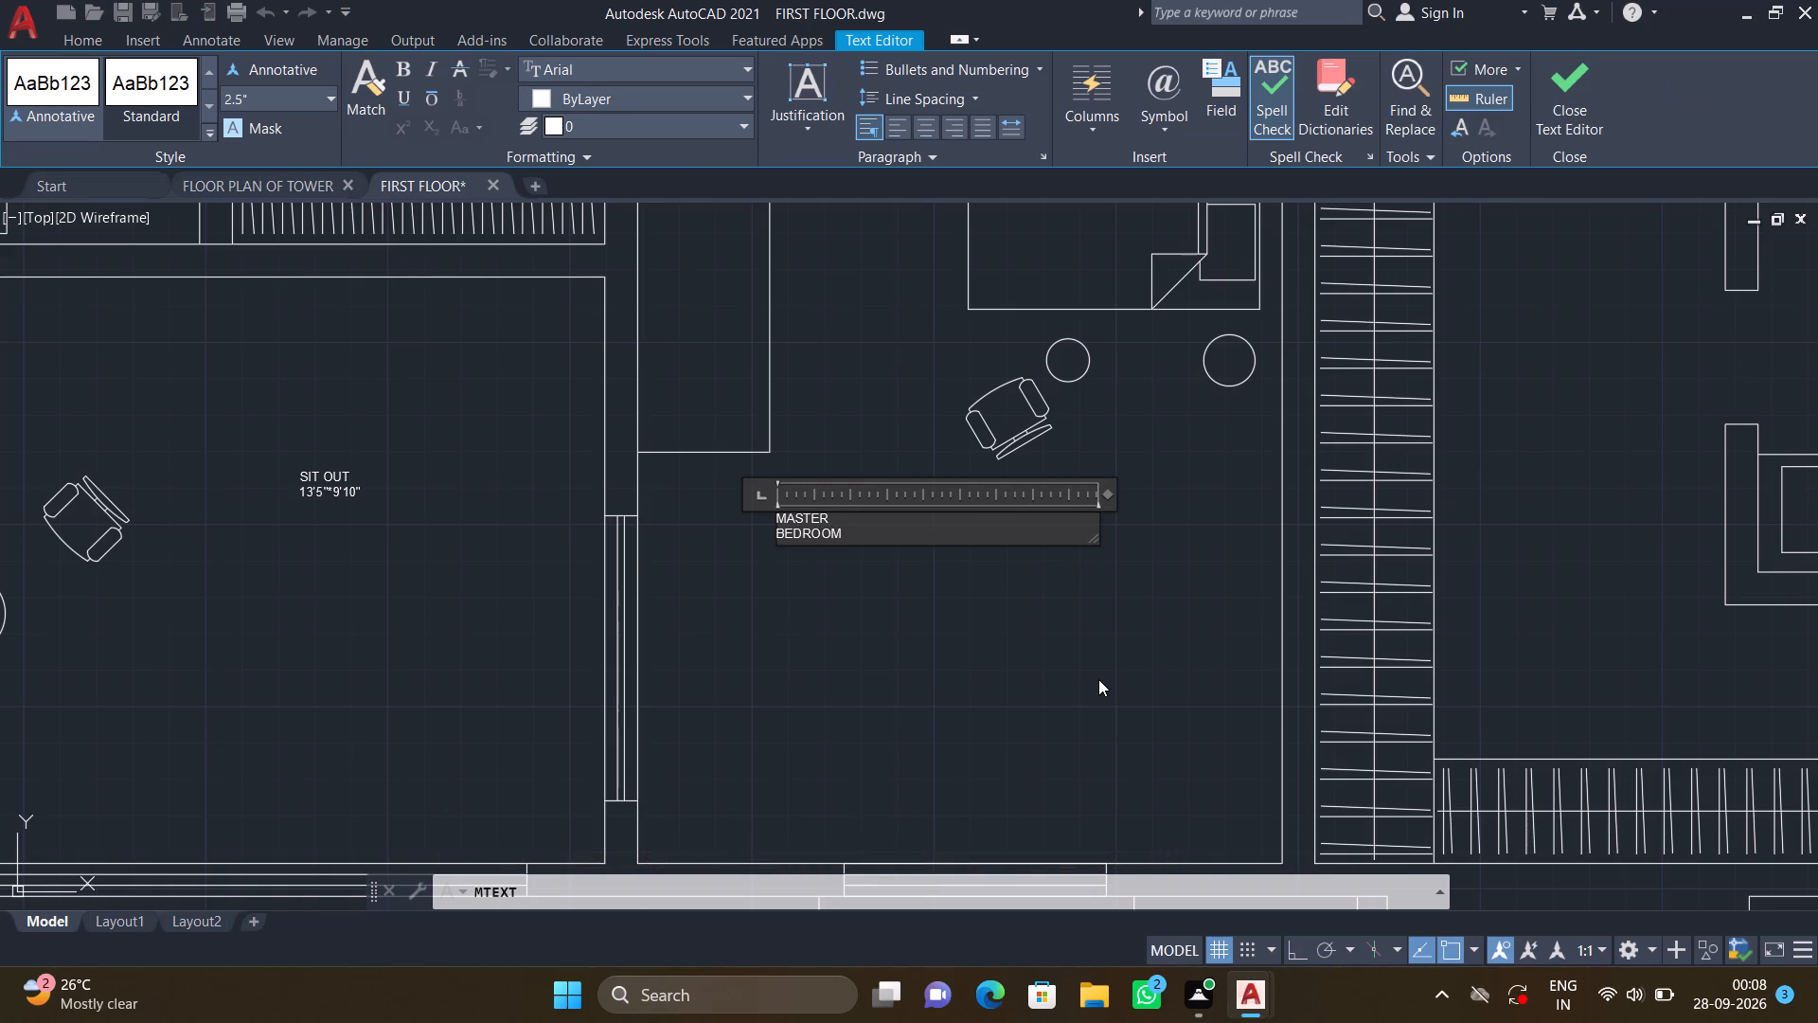
pyautogui.press('Return')
pyautogui.write("14'")
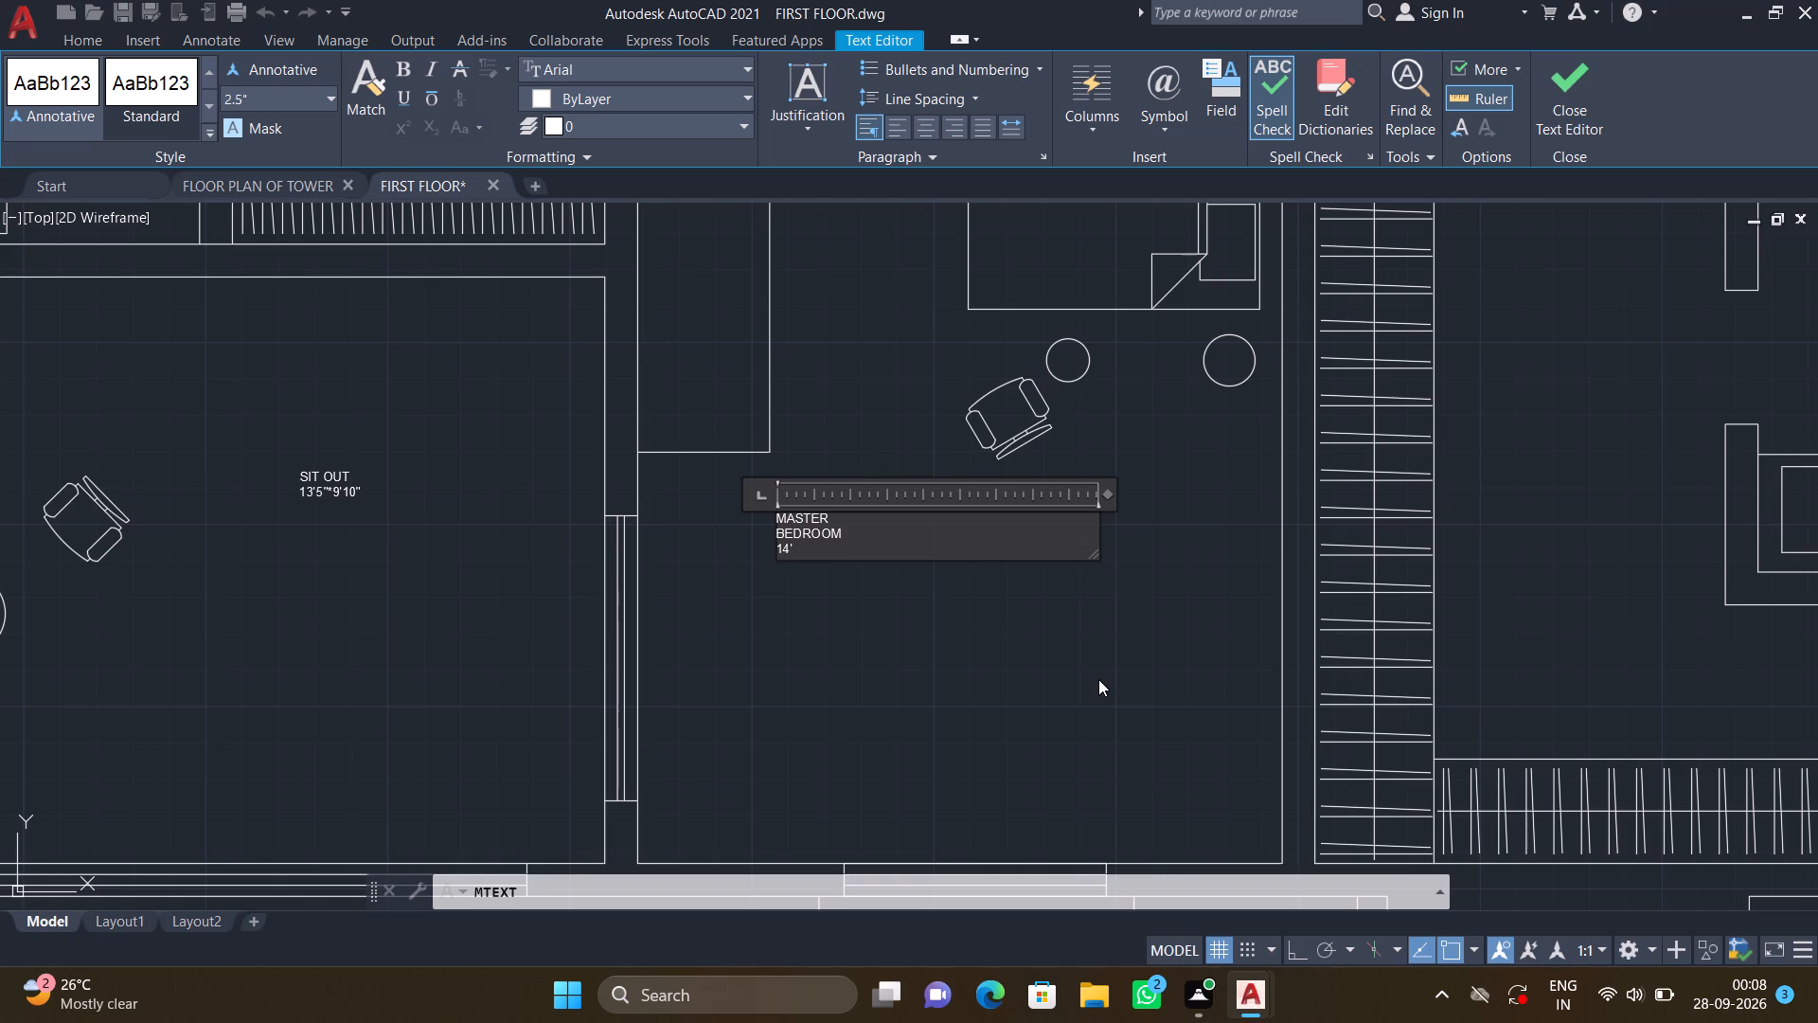
pyautogui.write('9"*')
pyautogui.write("19'")
pyautogui.write('8"')
pyautogui.press('Return')
pyautogui.press('Escape')
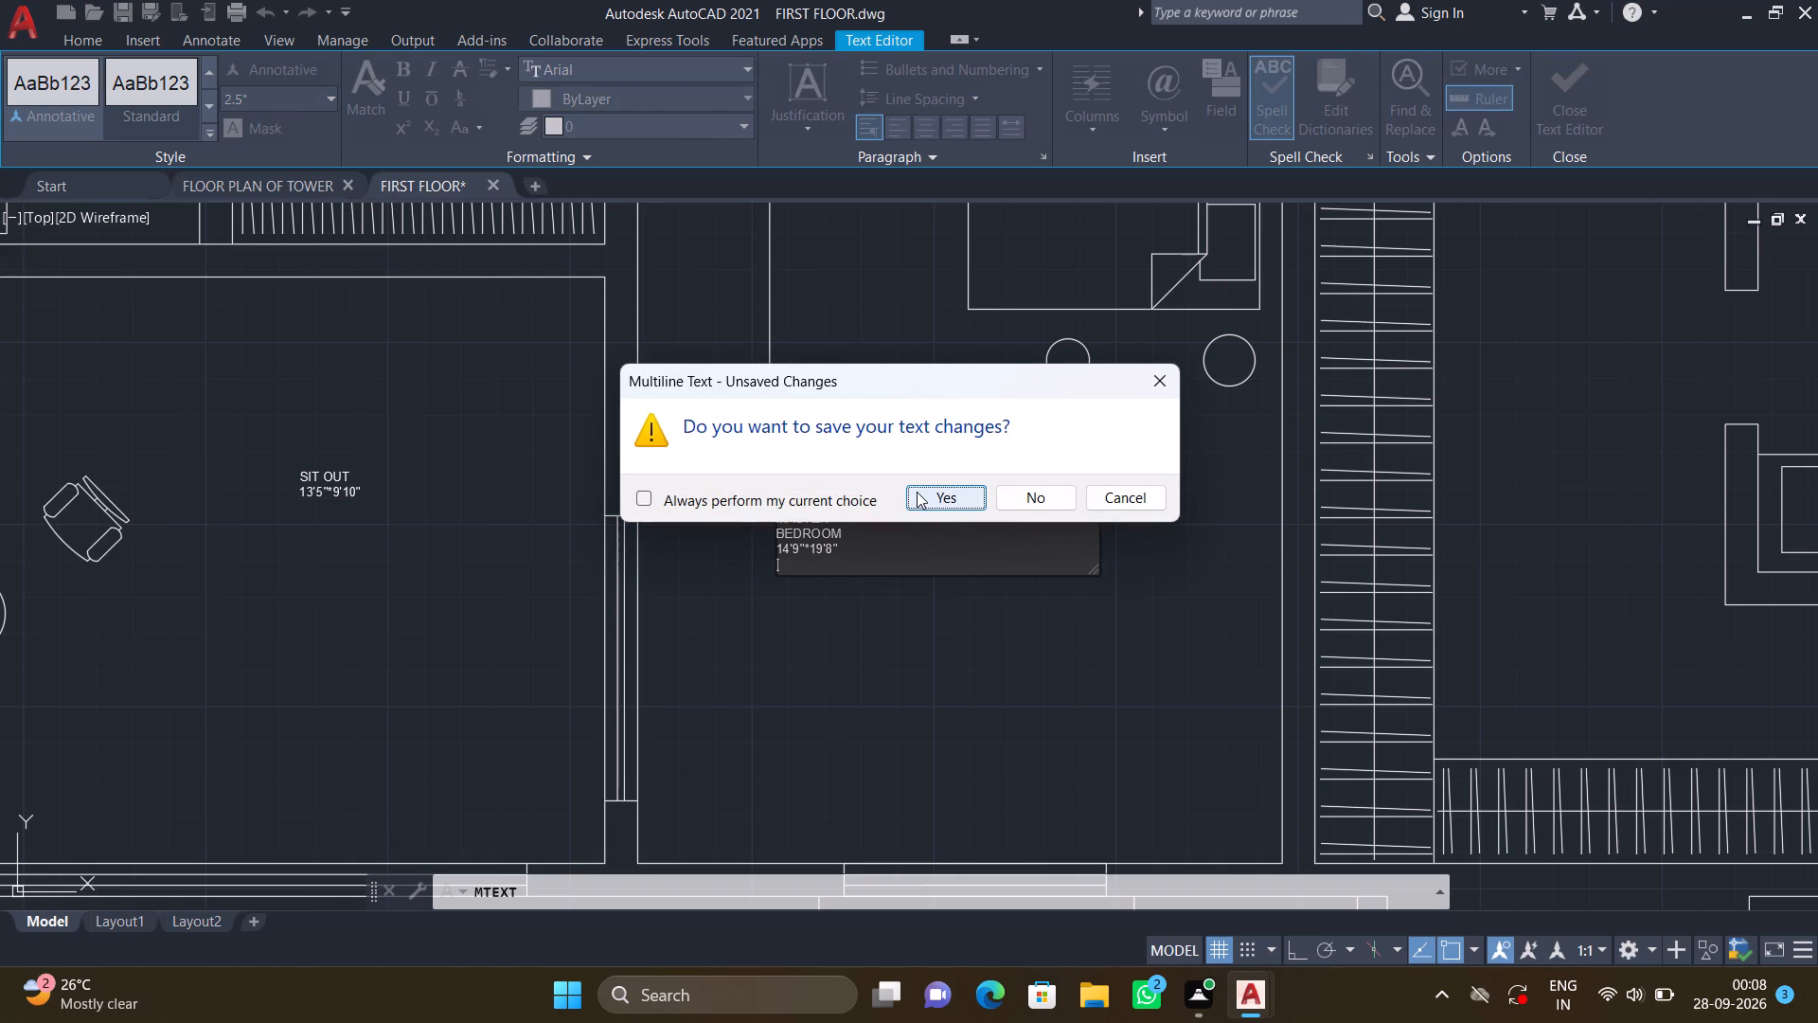
pyautogui.click(917, 492)
# Move the MASTER BEDROOM label to the middle of the open floor between the bedroom chair and the window wall.
pyautogui.press('m')
pyautogui.press('Return')
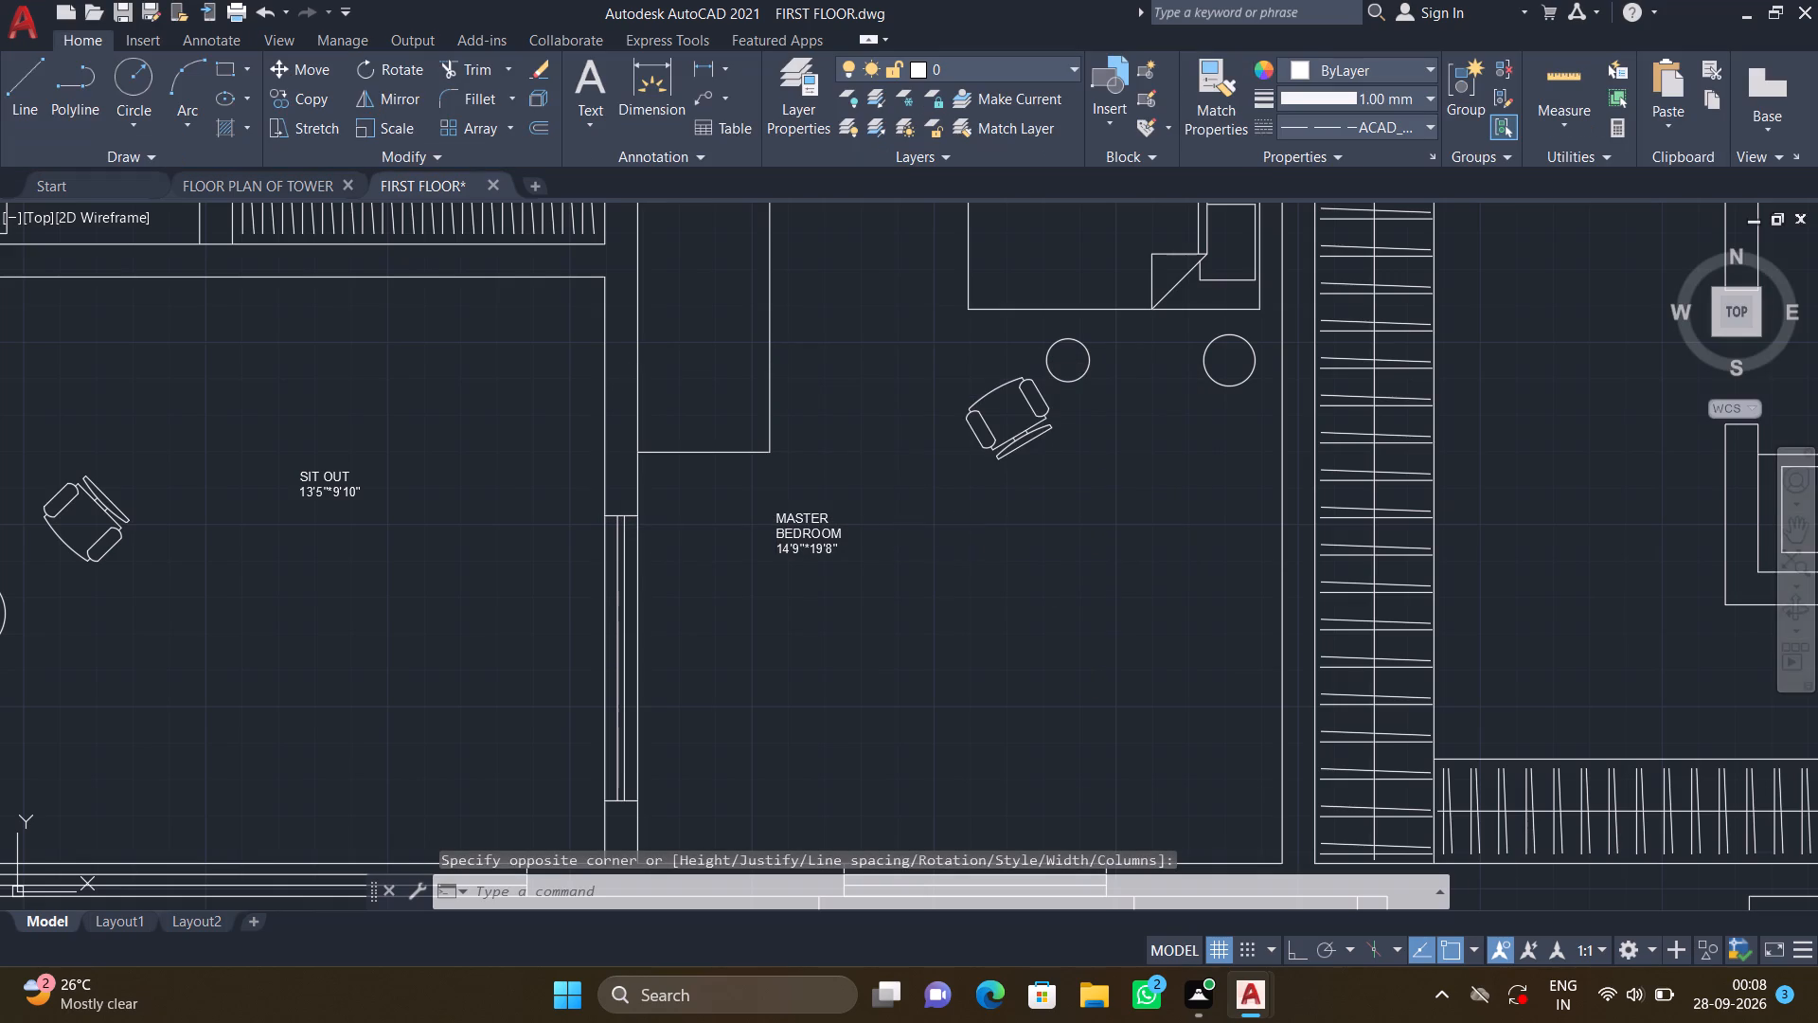
pyautogui.moveTo(875, 605); pyautogui.dragTo(868, 578)
pyautogui.click(743, 472)
pyautogui.press('Return')
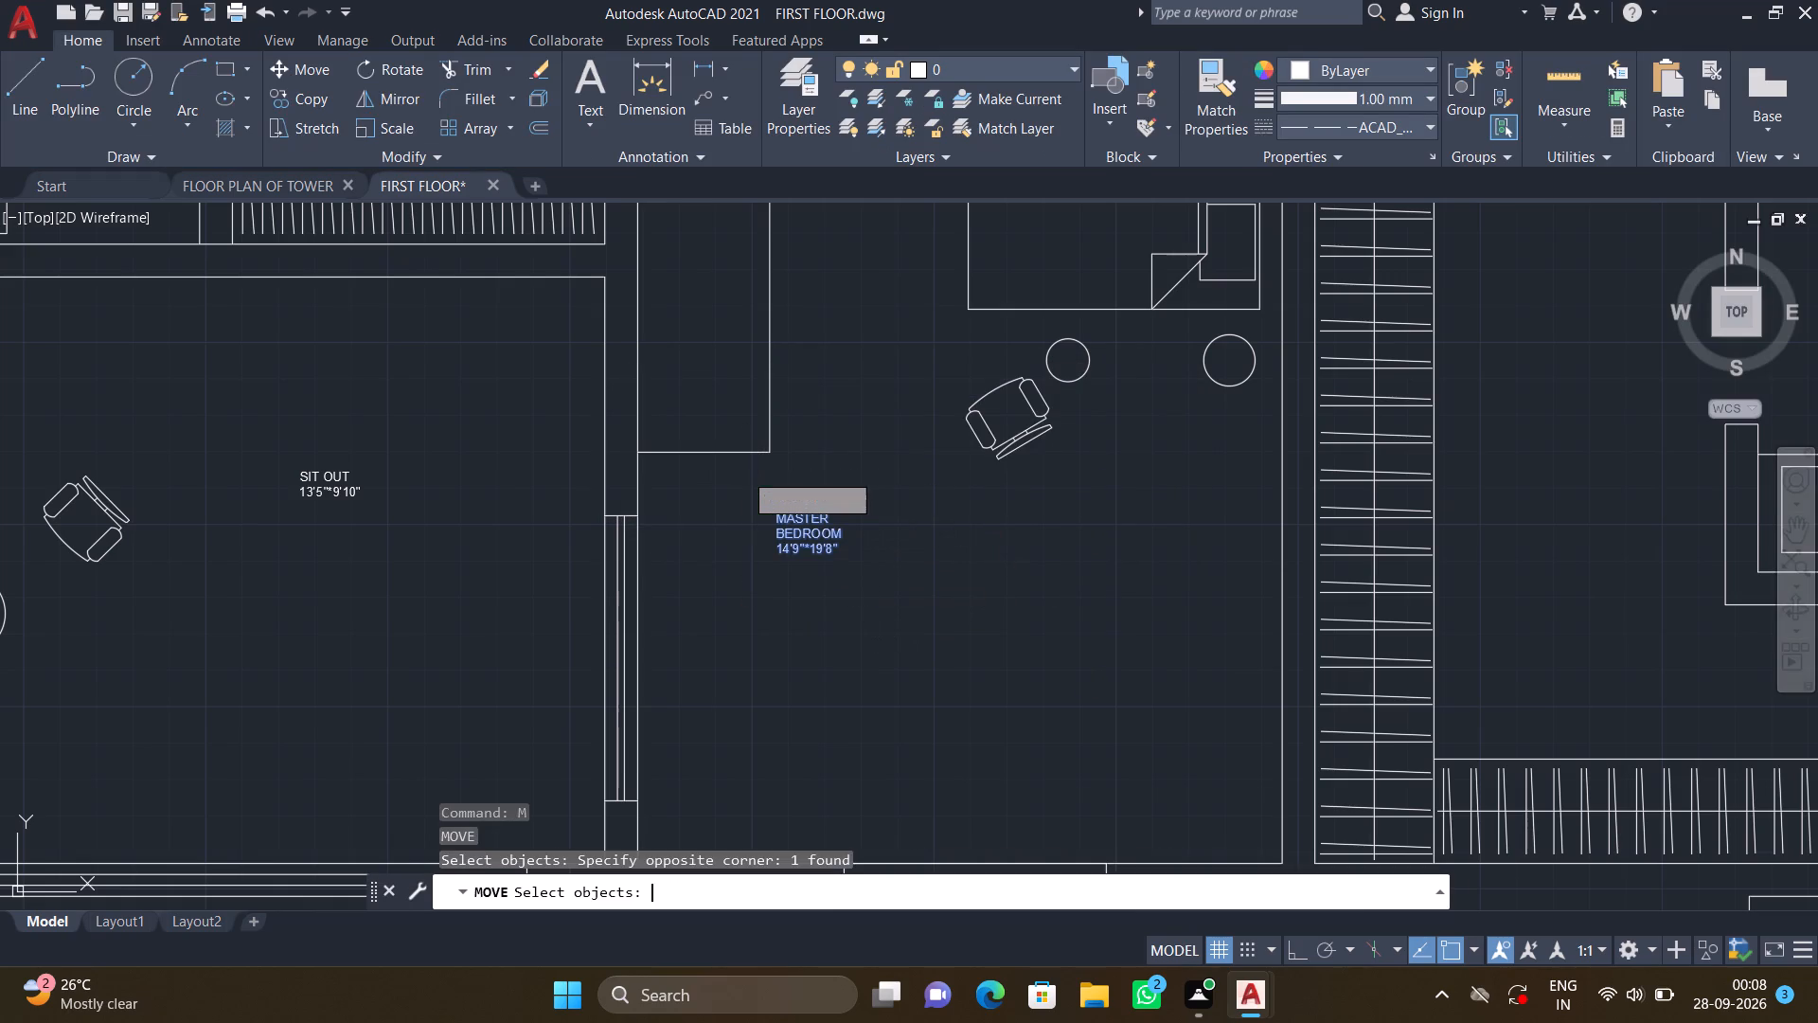
pyautogui.click(781, 515)
pyautogui.scroll(-2, 877, 585)
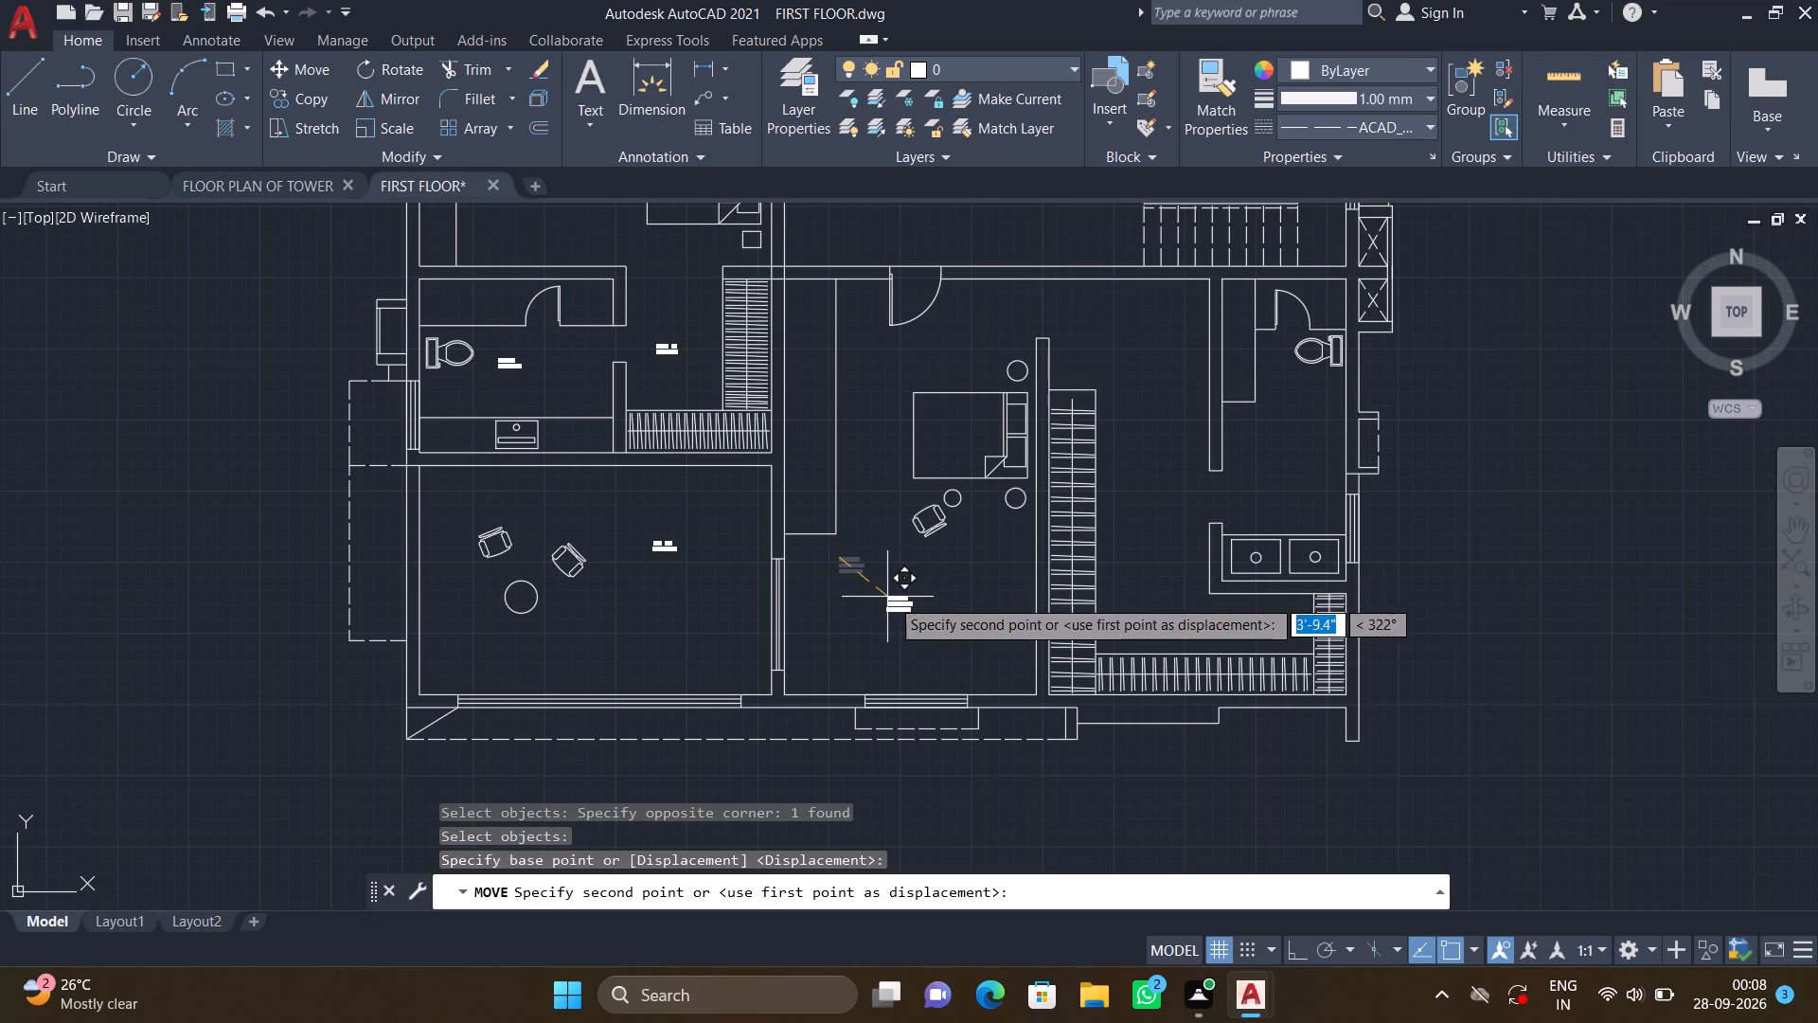
pyautogui.click(897, 596)
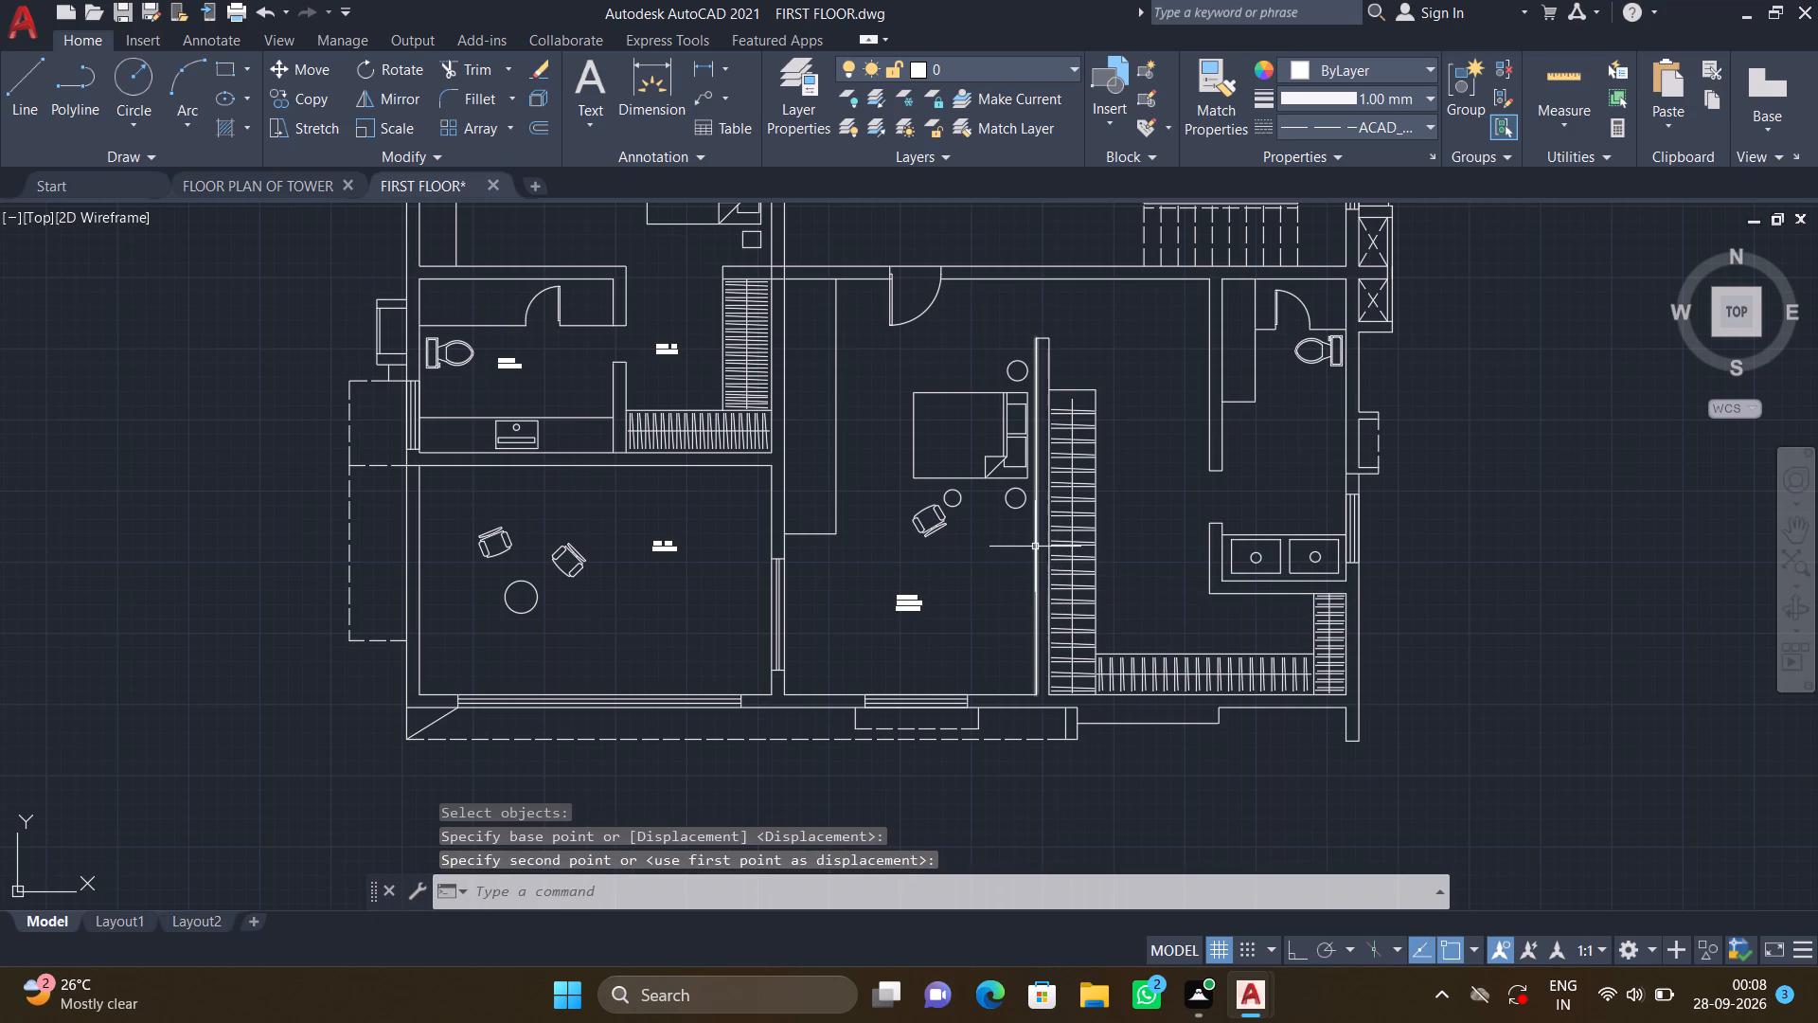
# Add a two-line multiline text label reading WALKIN and 5'3"*13'9" in the wardrobe area beyond the master bedroom's bed wall.
pyautogui.moveTo(954, 565); pyautogui.dragTo(869, 615, button='middle')
pyautogui.scroll(2, 1023, 387)
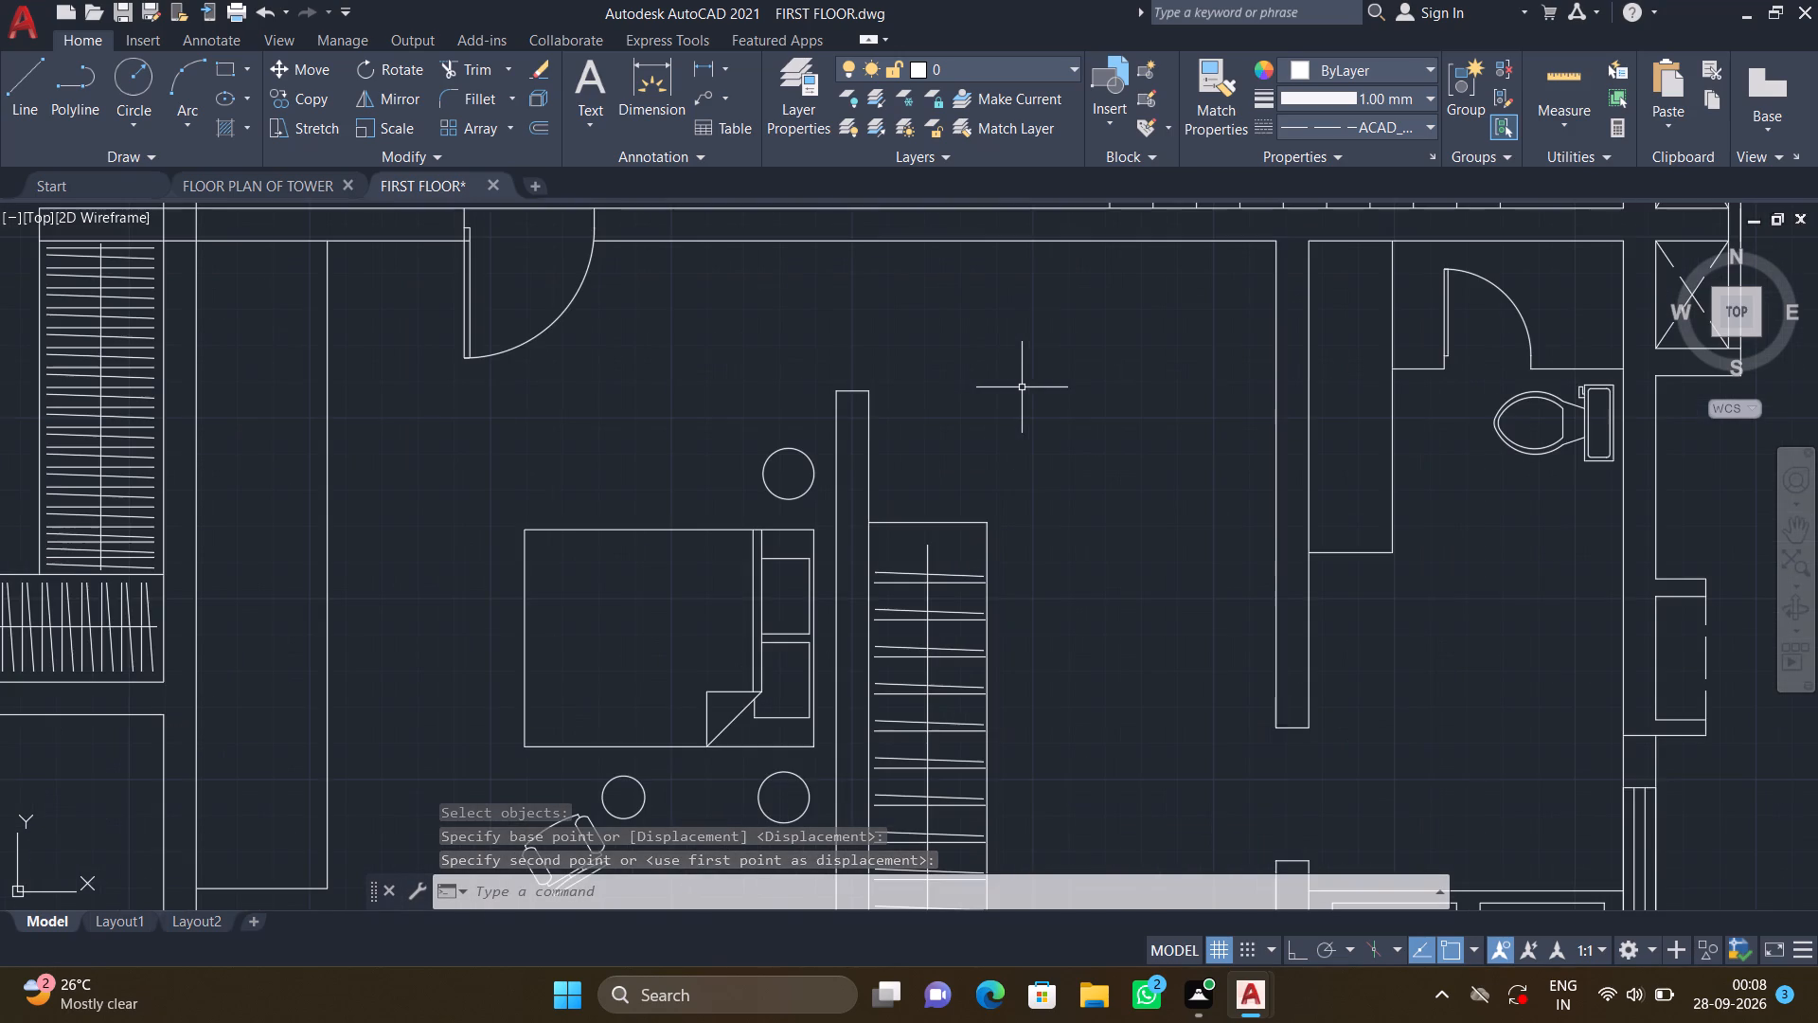
pyautogui.write('MT')
pyautogui.press('Return')
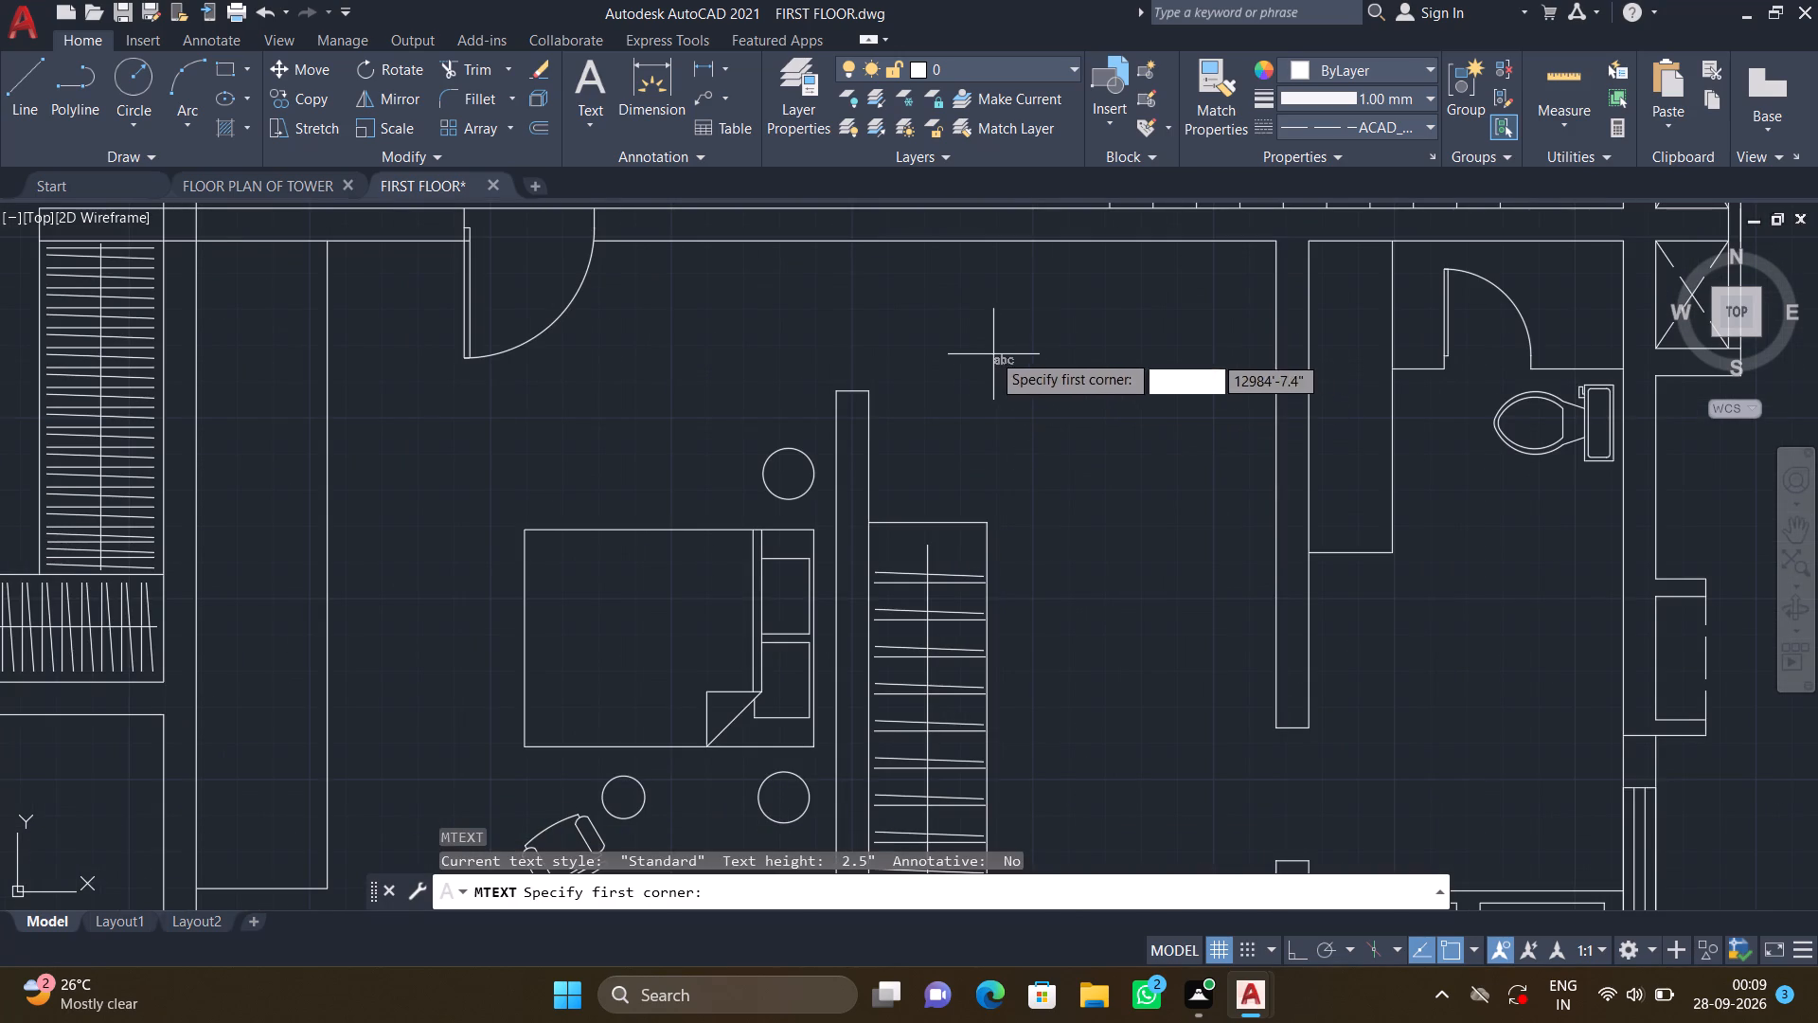
pyautogui.click(924, 331)
pyautogui.click(1155, 454)
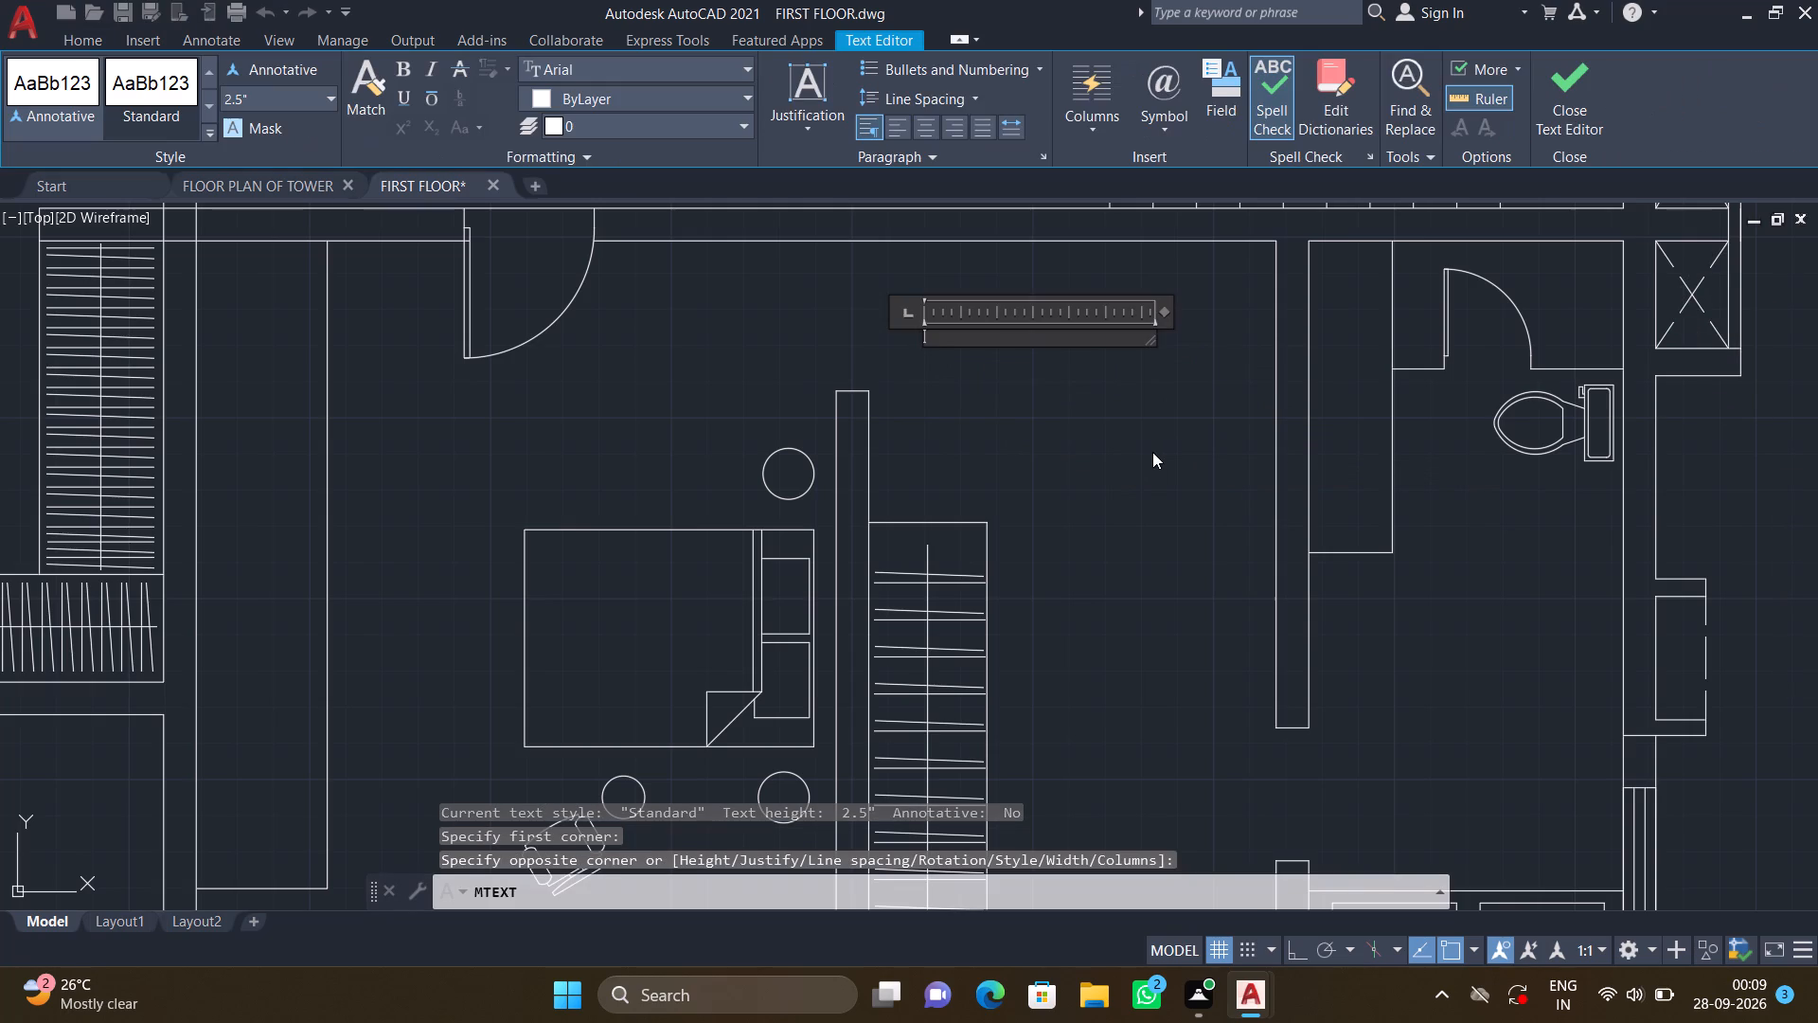
pyautogui.write('WALK')
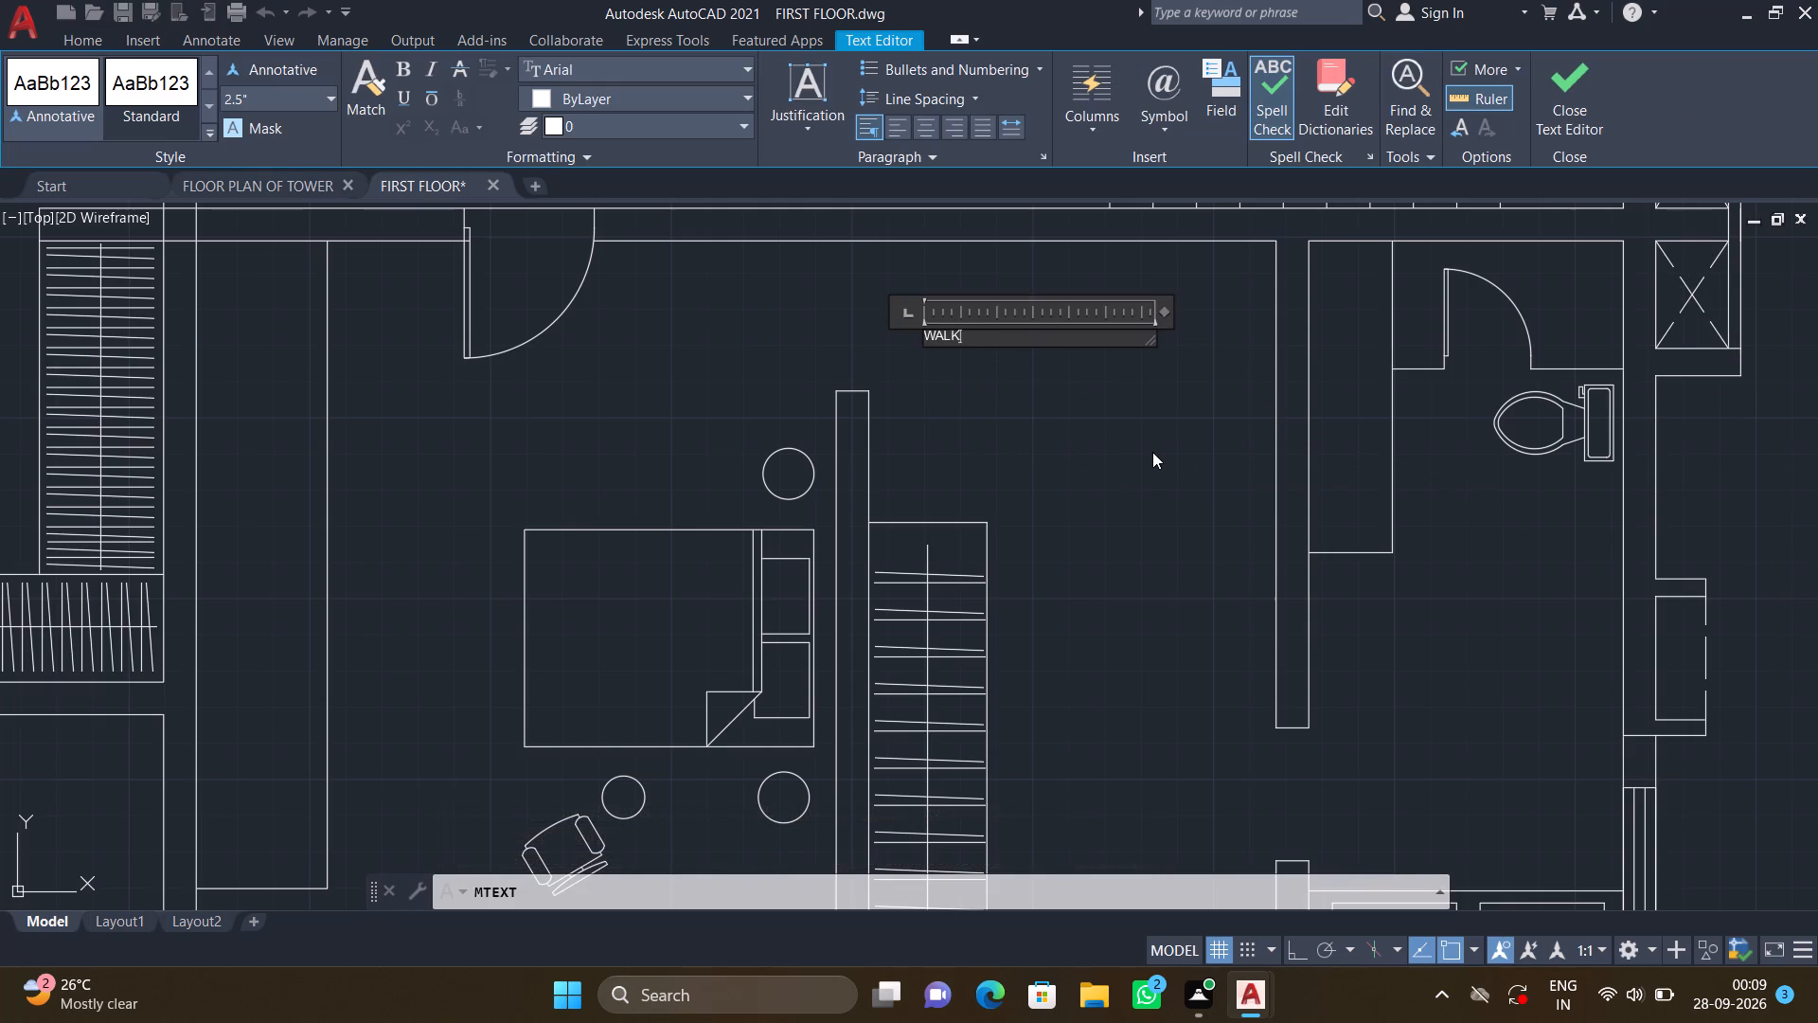
pyautogui.press('space')
pyautogui.press('BackSpace')
pyautogui.write('IN')
pyautogui.press('Return')
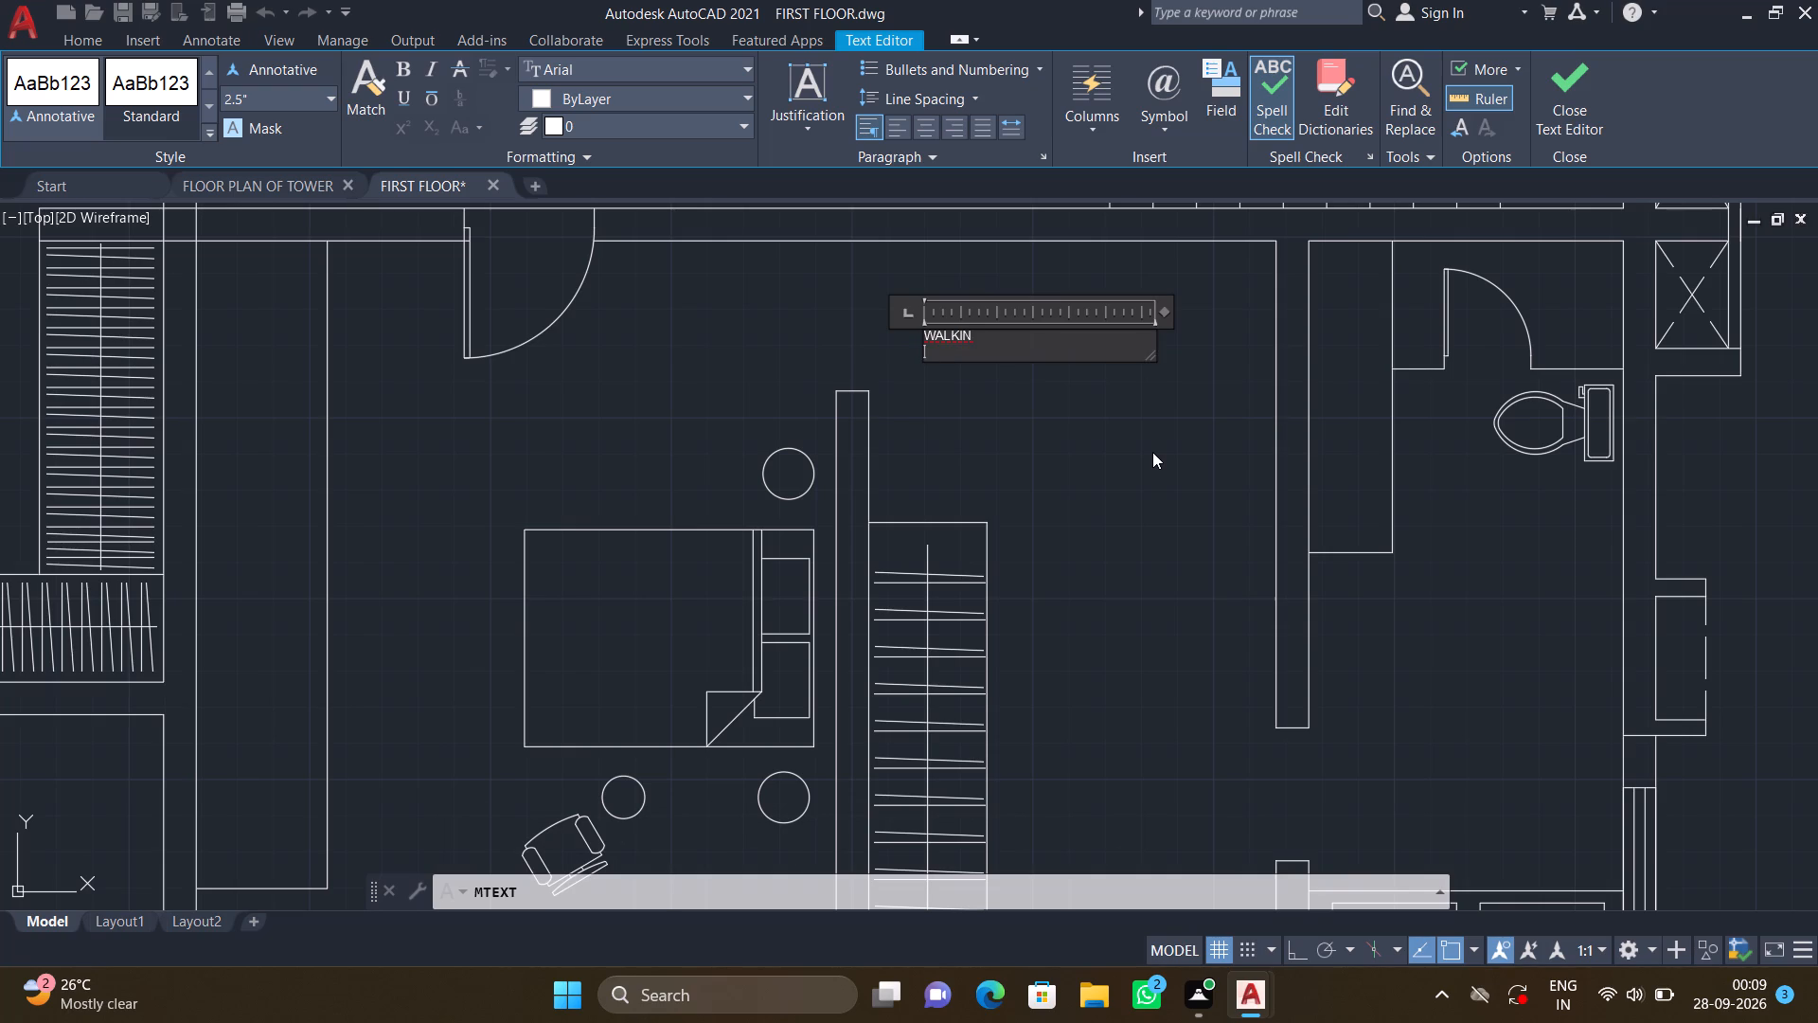
pyautogui.write('5\'3"')
pyautogui.write("*19'")
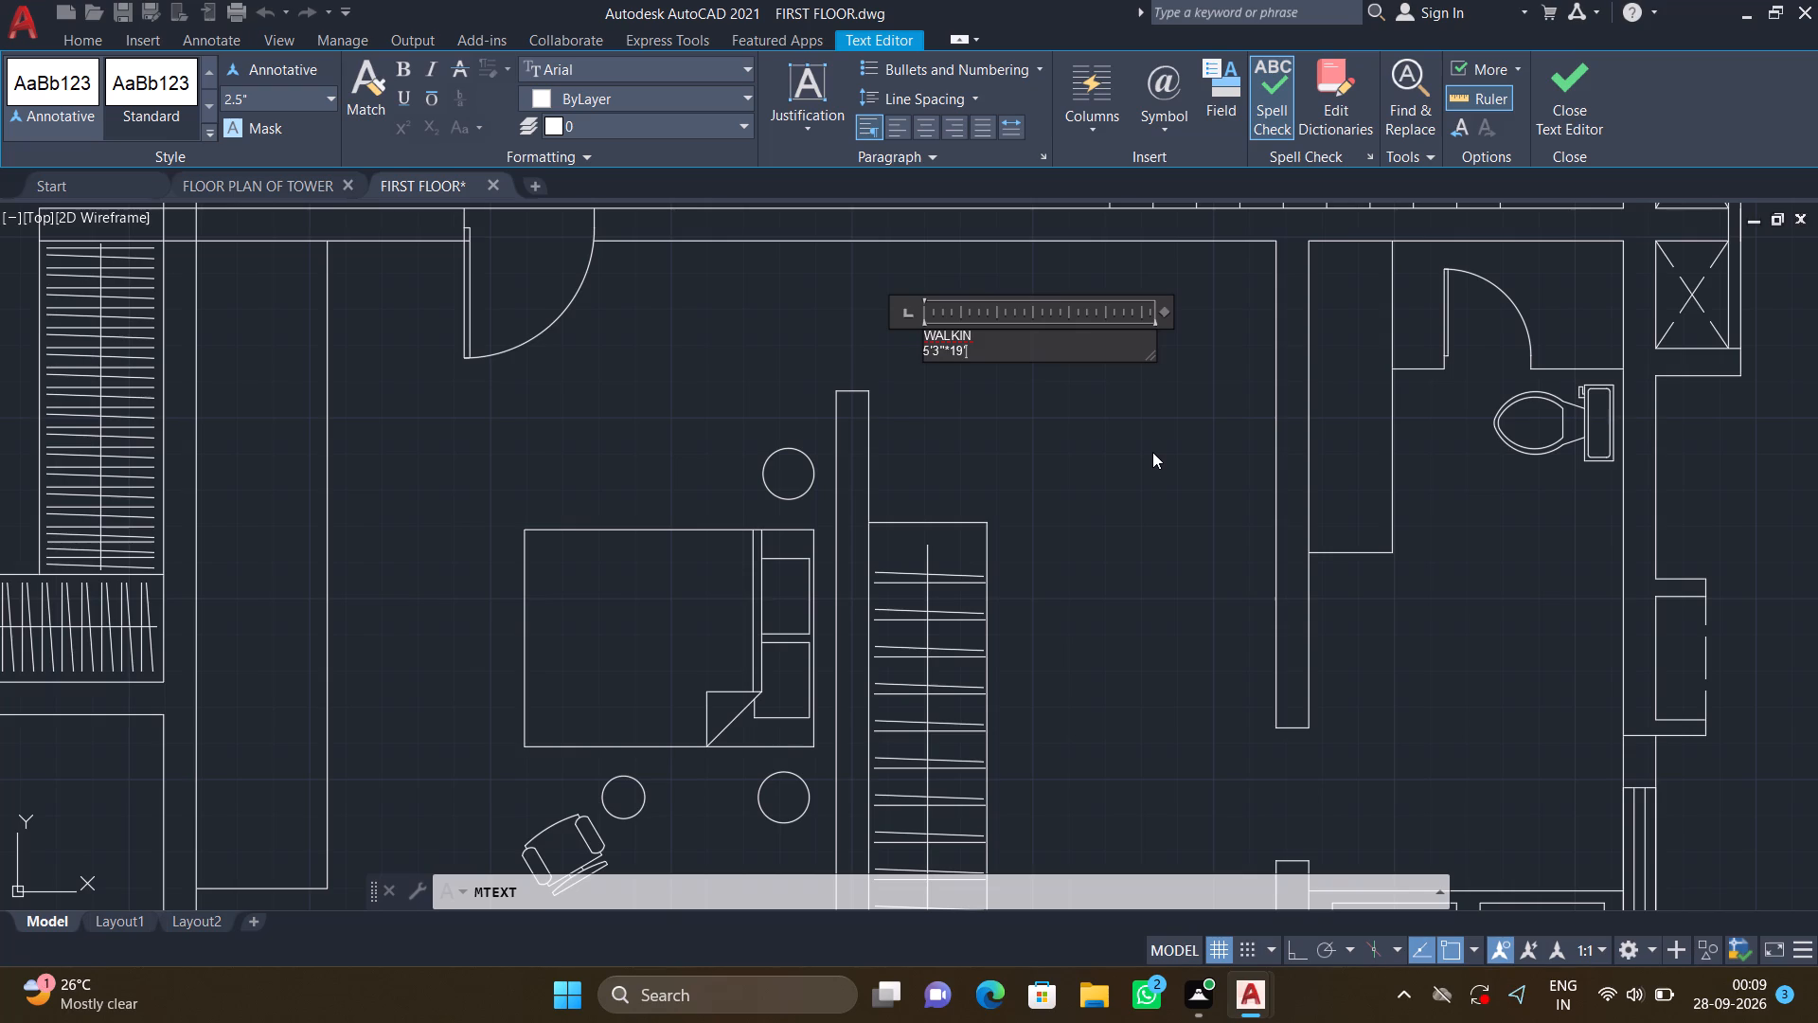
pyautogui.press('BackSpace')
pyautogui.press('BackSpace')
pyautogui.write("3'")
pyautogui.write('9"')
pyautogui.press('Return')
pyautogui.press('Escape')
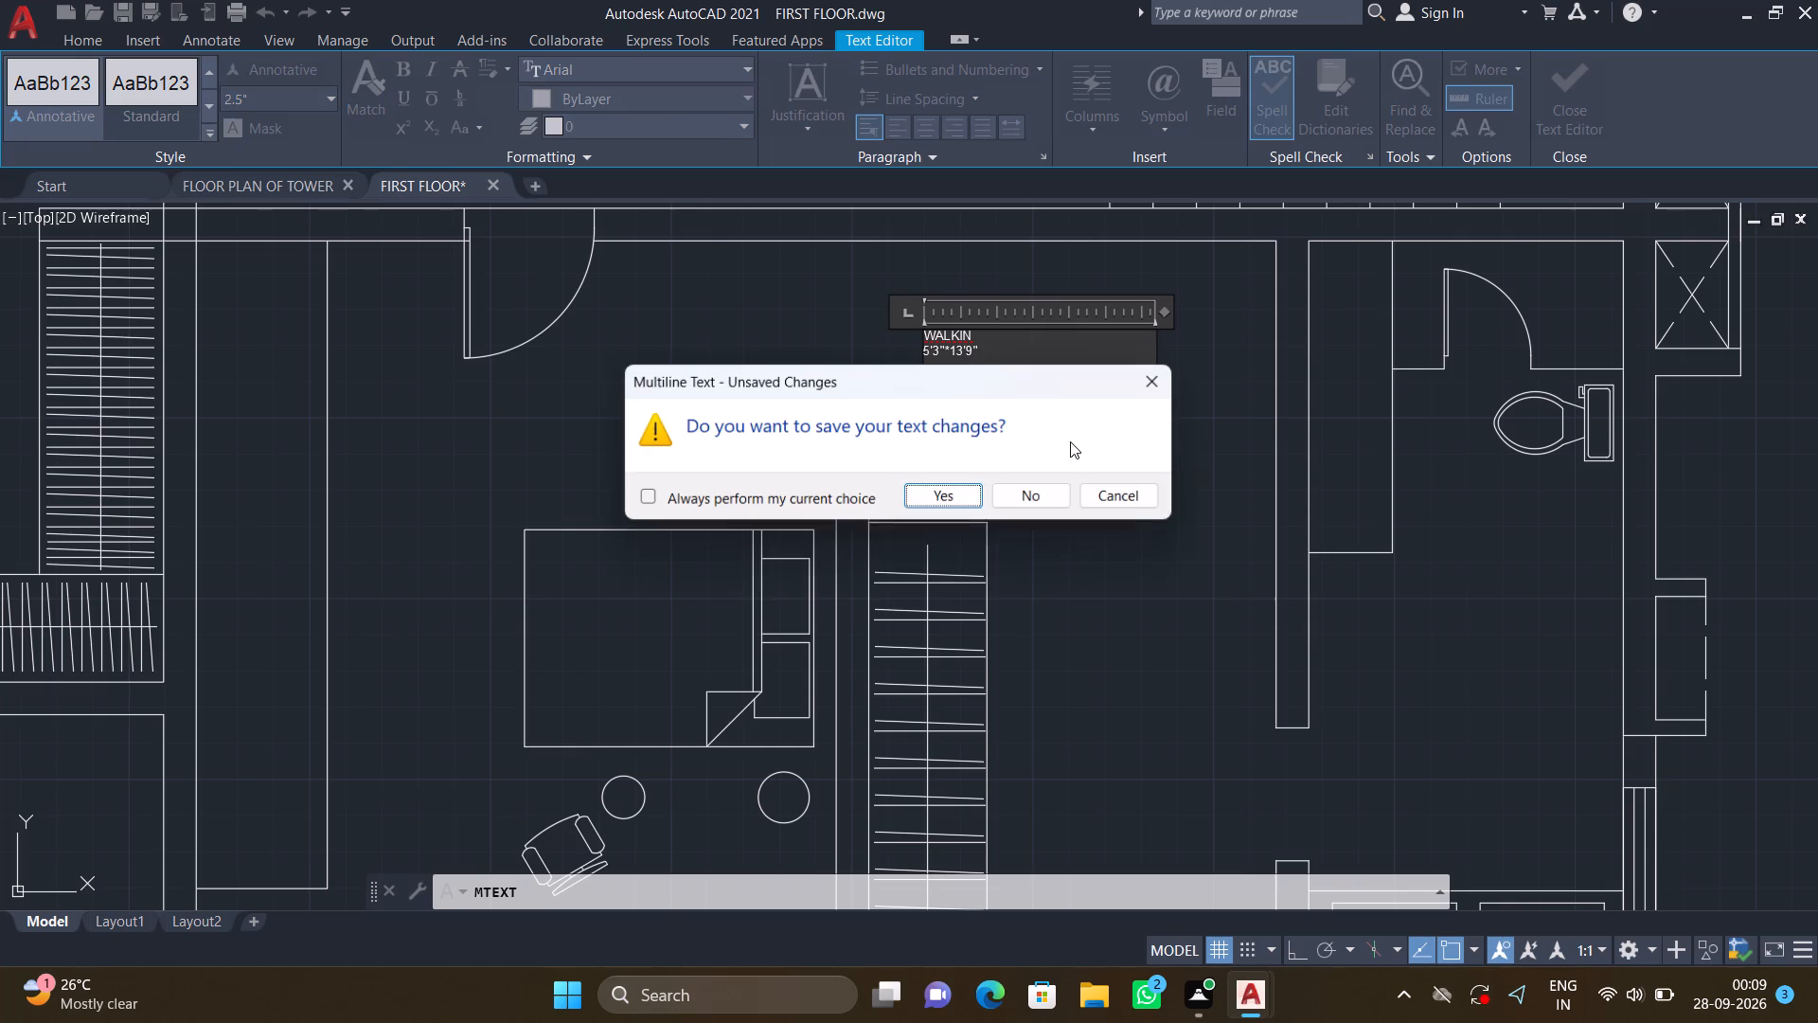
pyautogui.click(951, 499)
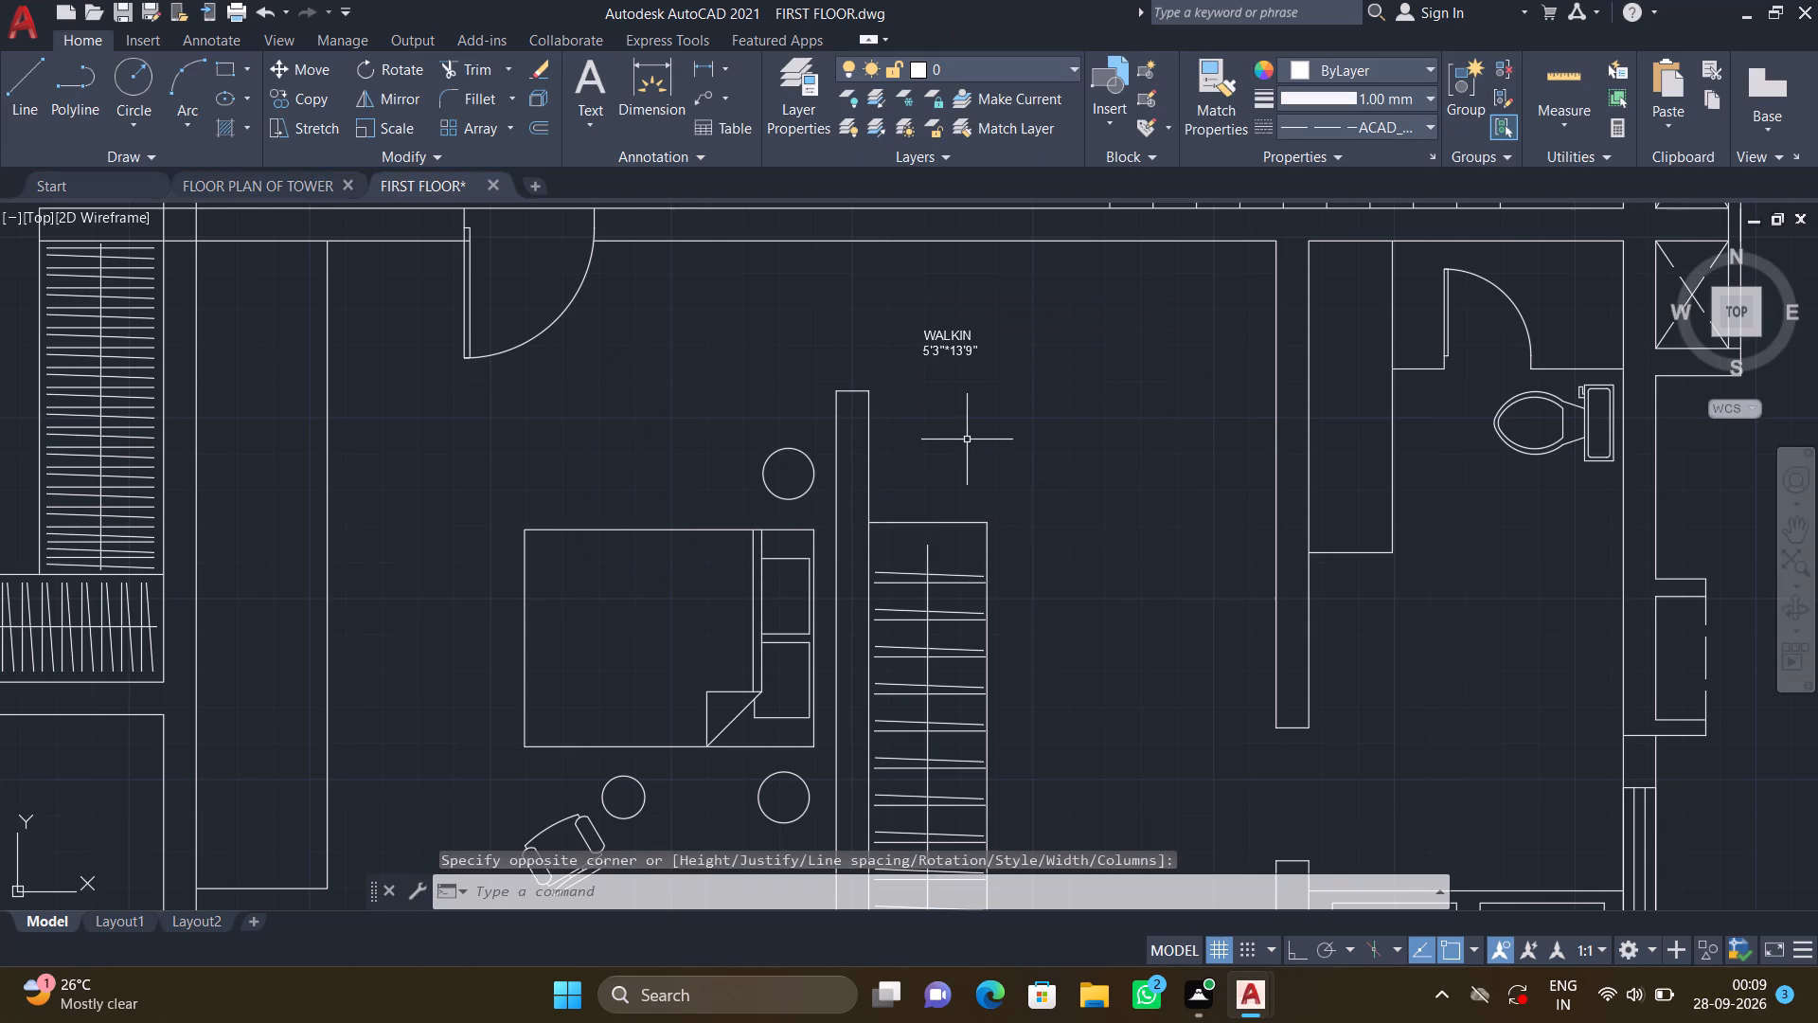
# Move the WALKIN label to the middle of the open floor between the bed wall and the master toilet wall.
pyautogui.press('m')
pyautogui.press('Return')
pyautogui.moveTo(991, 386); pyautogui.dragTo(989, 378)
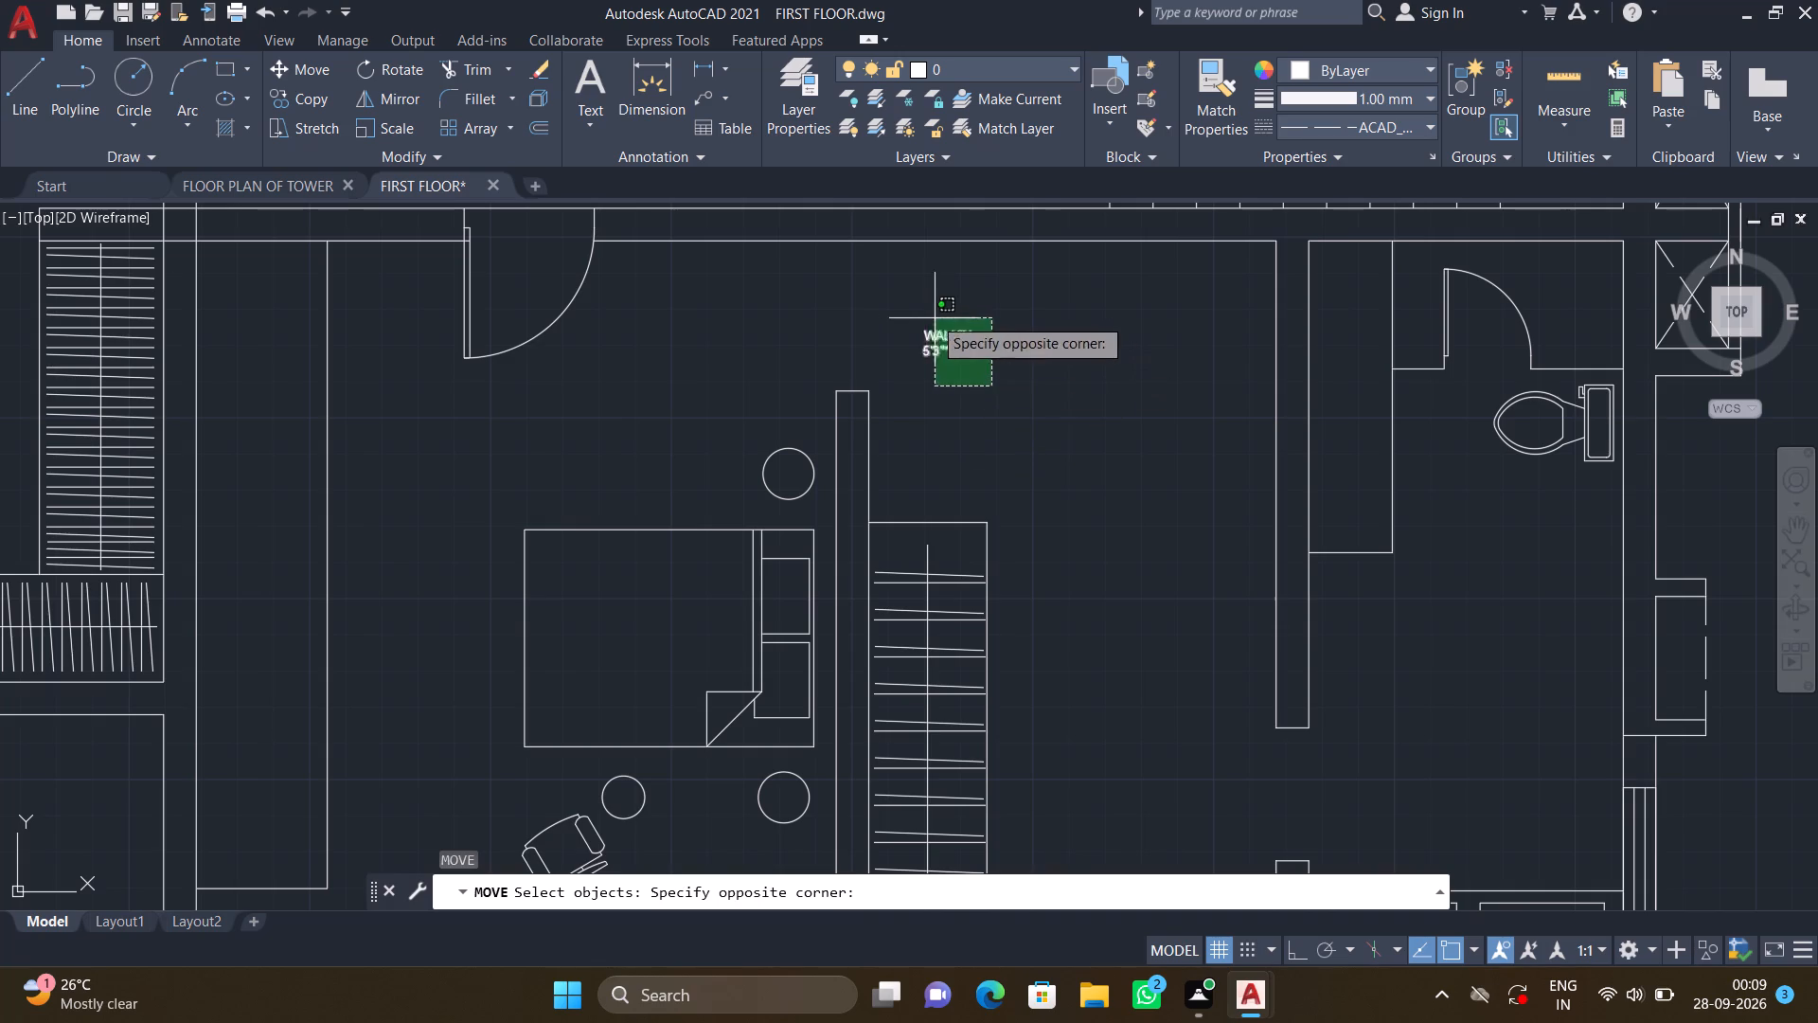
pyautogui.click(897, 300)
pyautogui.press('Return')
pyautogui.click(925, 330)
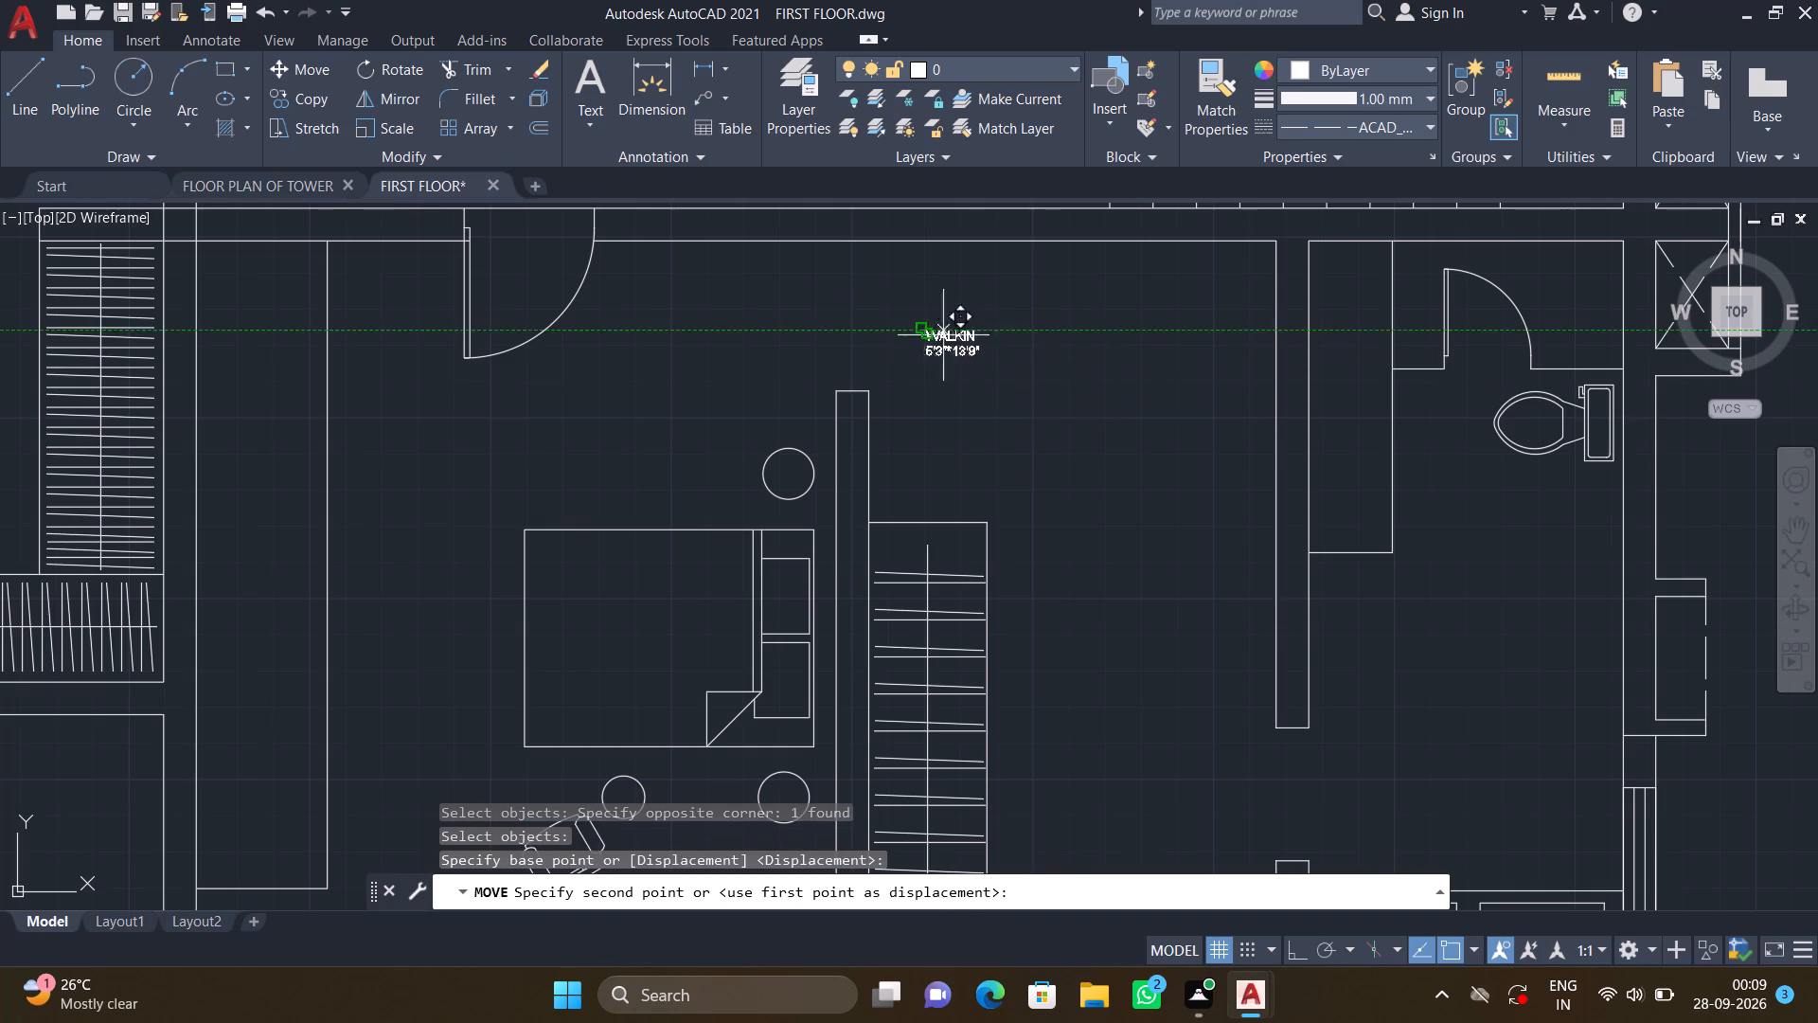
pyautogui.scroll(-1, 1042, 389)
pyautogui.click(1043, 389)
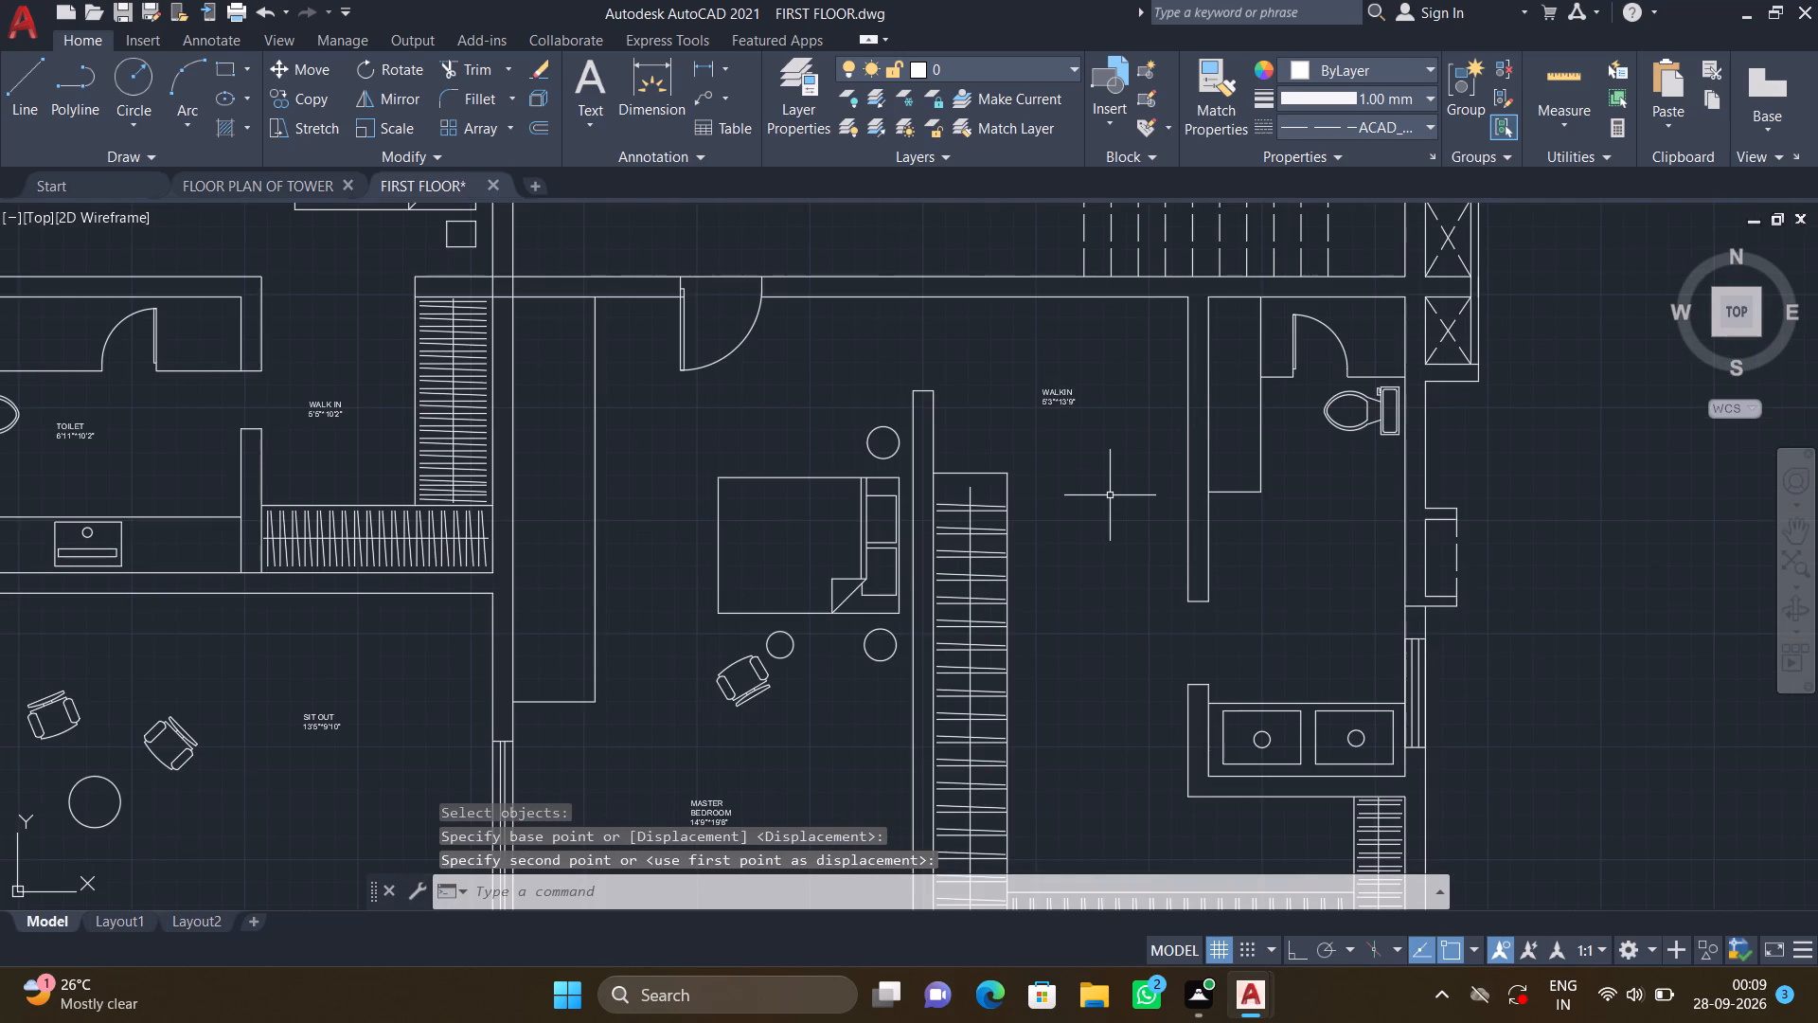
# Add a two-line multiline text label reading WALK IN and 12'10"*5'11" in the wardrobe area behind the master toilet's double-basin counter.
pyautogui.moveTo(1122, 605); pyautogui.dragTo(1015, 534, button='middle')
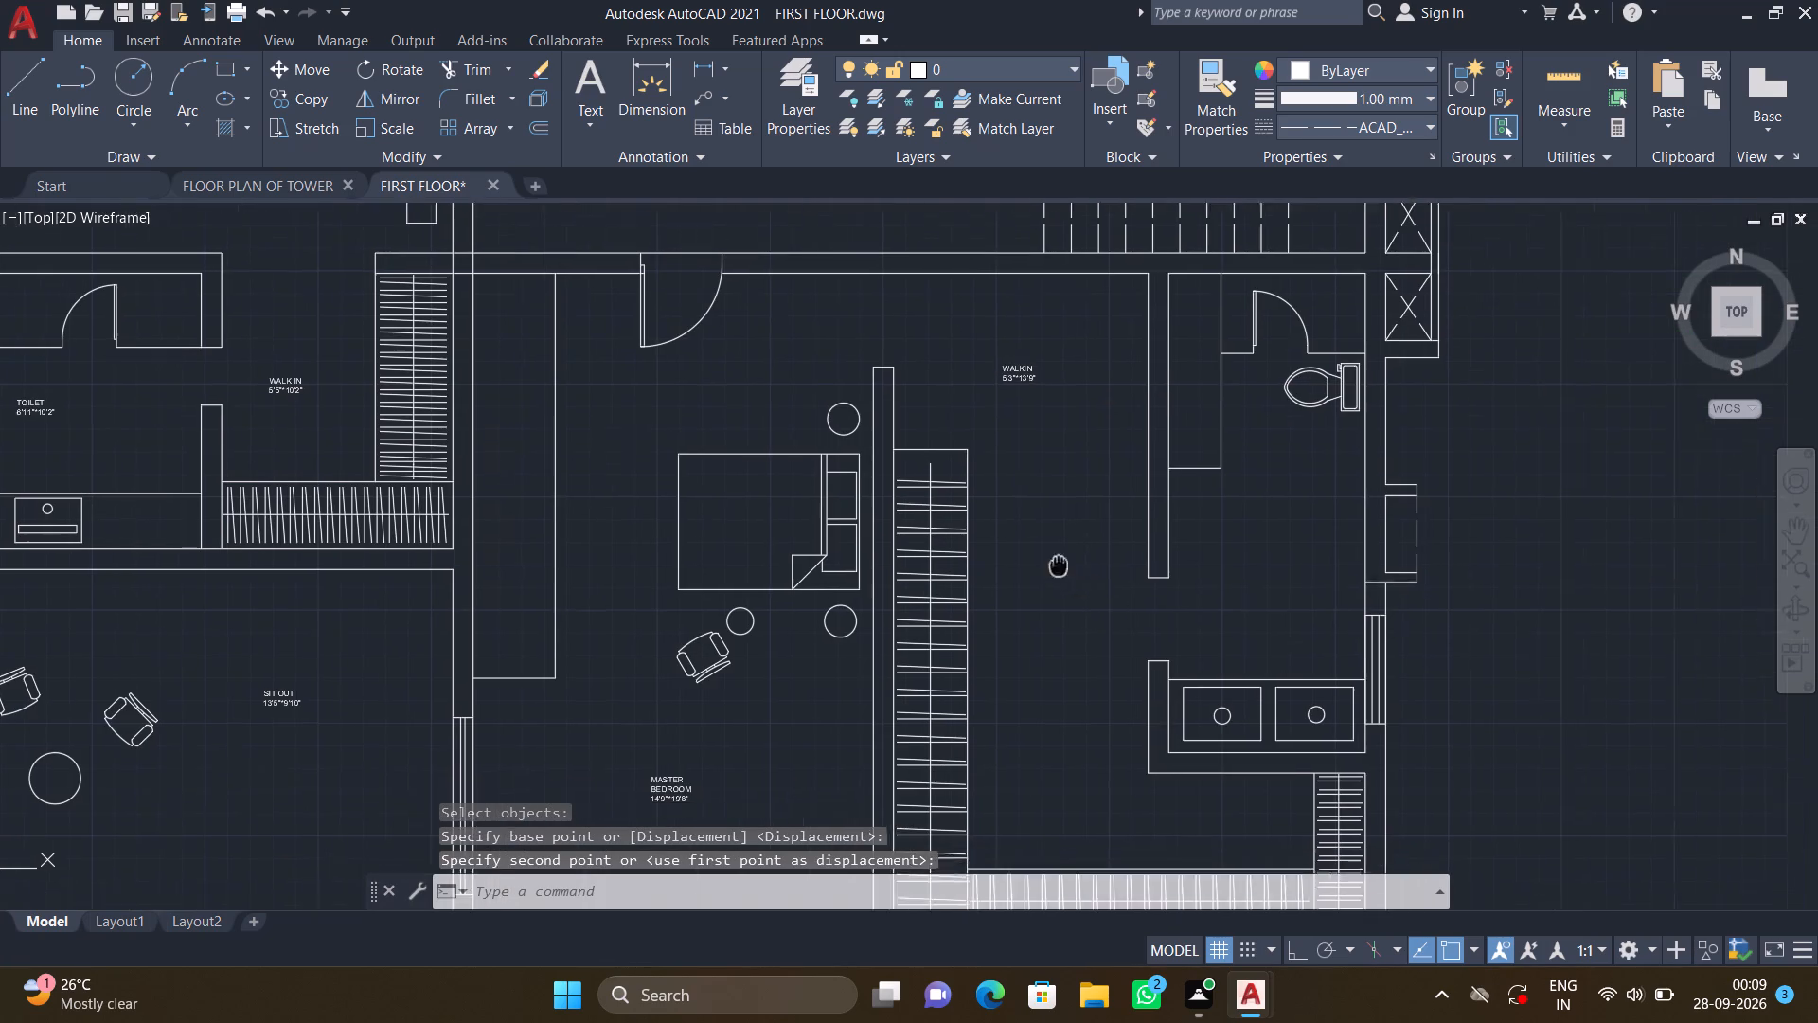
pyautogui.moveTo(1015, 534); pyautogui.dragTo(962, 504, button='middle')
pyautogui.moveTo(966, 645); pyautogui.dragTo(911, 531, button='middle')
pyautogui.scroll(1, 958, 632)
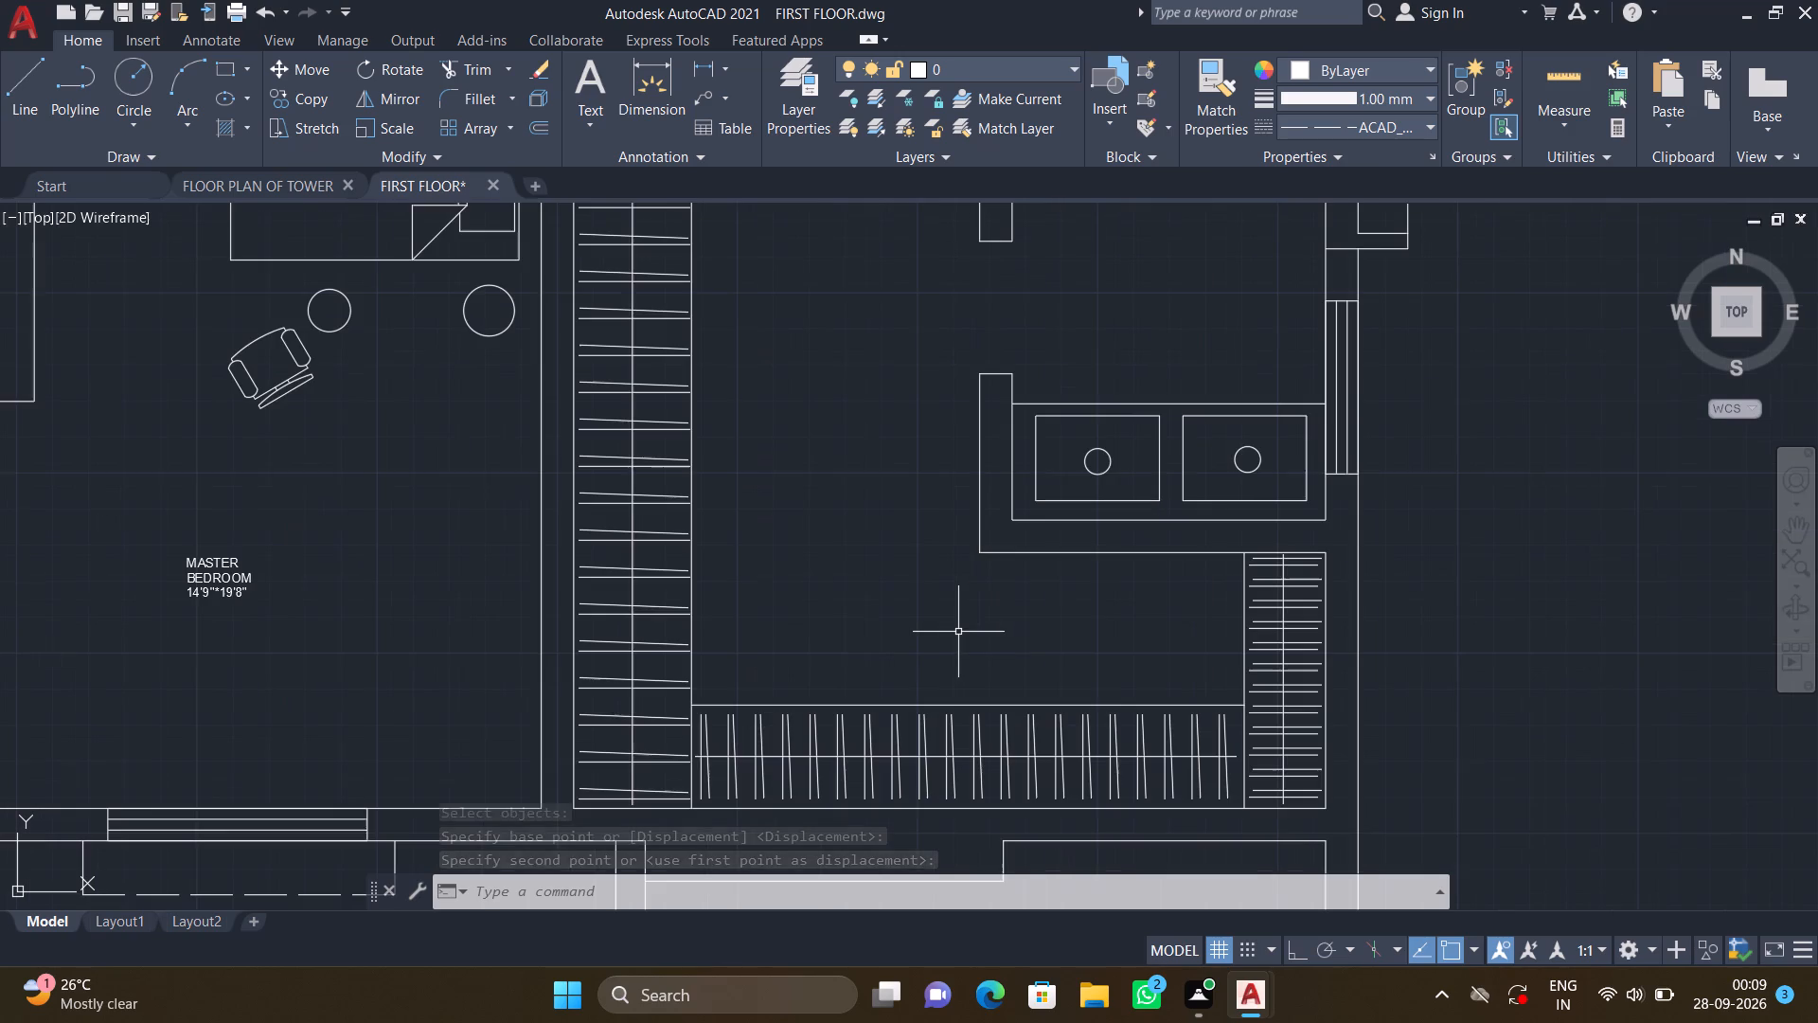
pyautogui.press('m')
pyautogui.press('t')
pyautogui.press('Return')
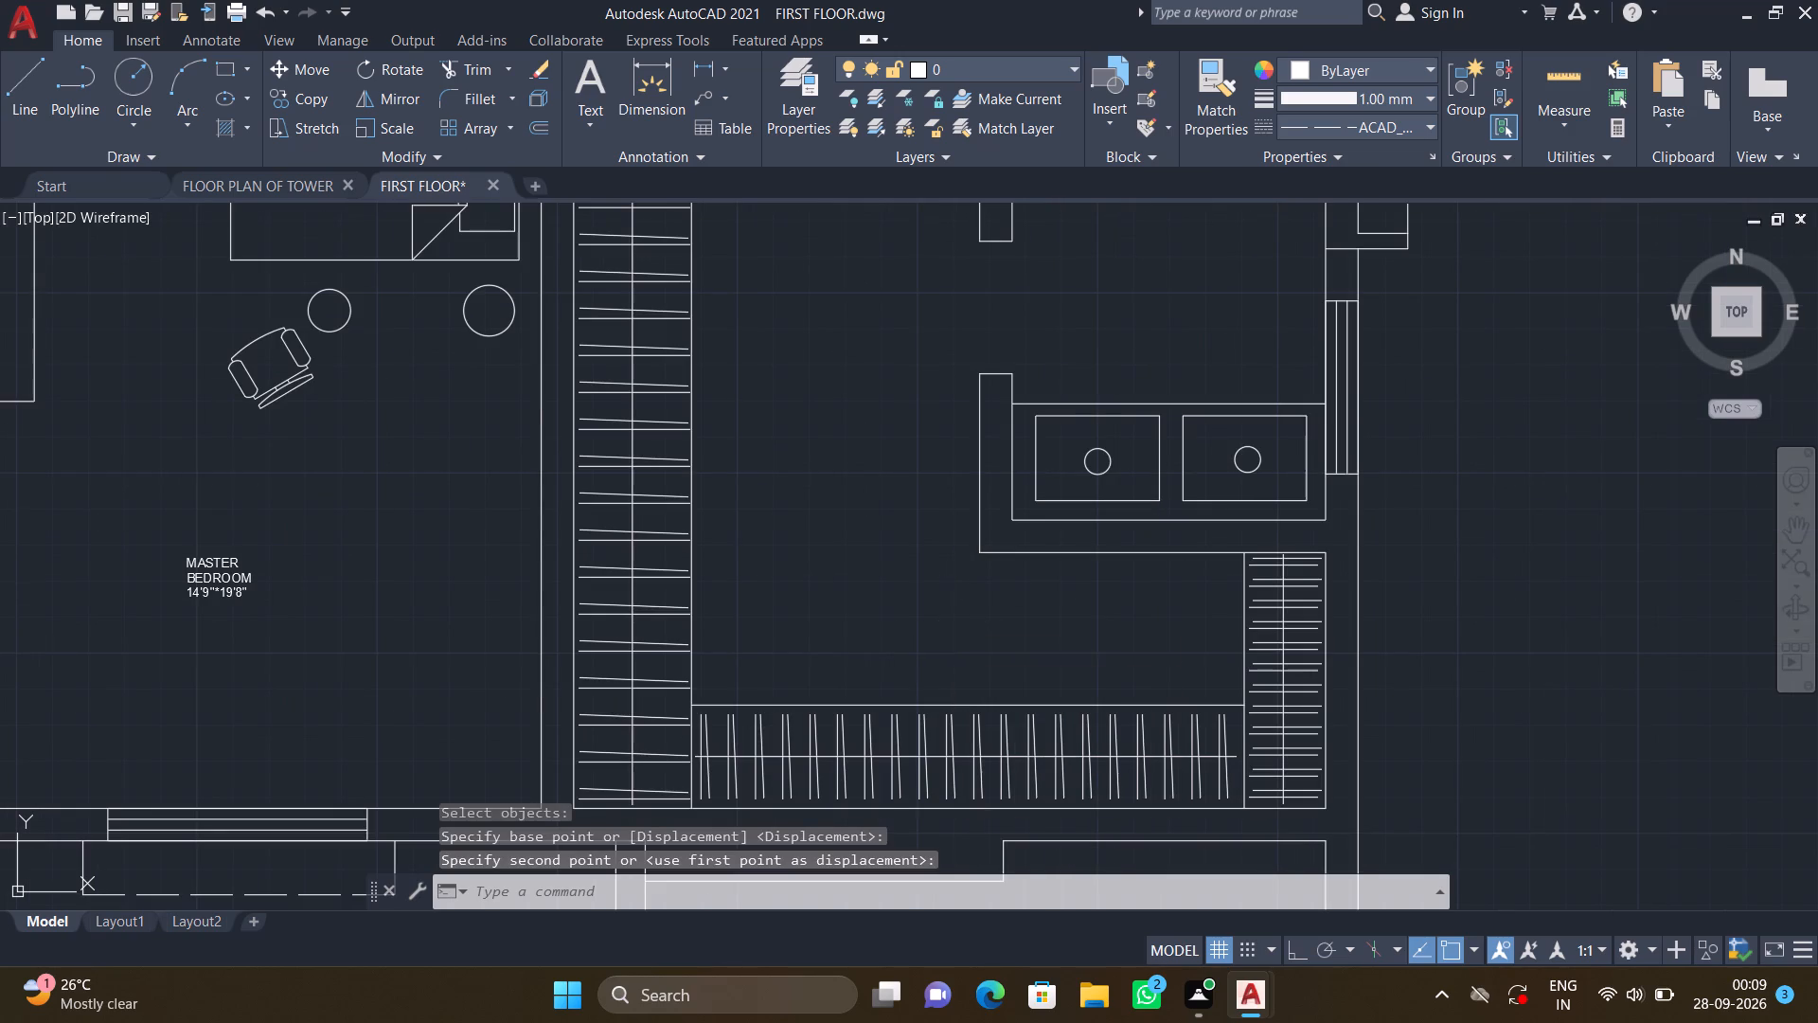
pyautogui.click(860, 583)
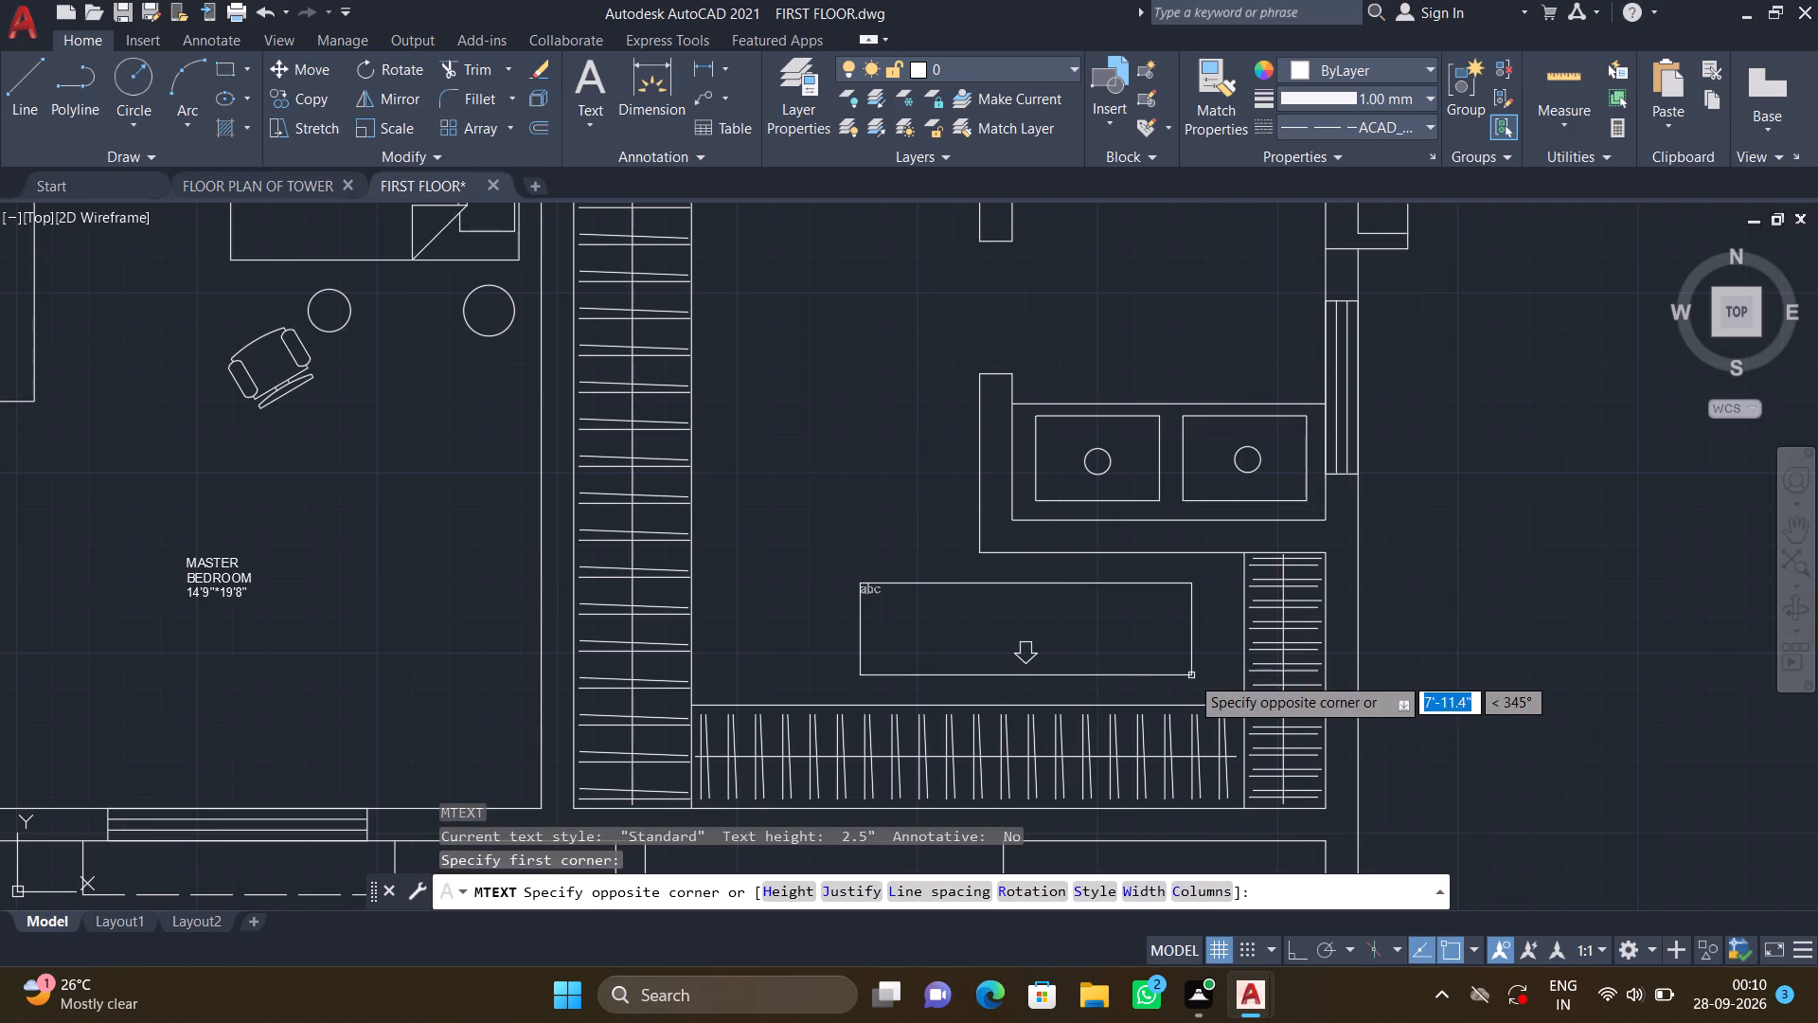
pyautogui.click(1182, 672)
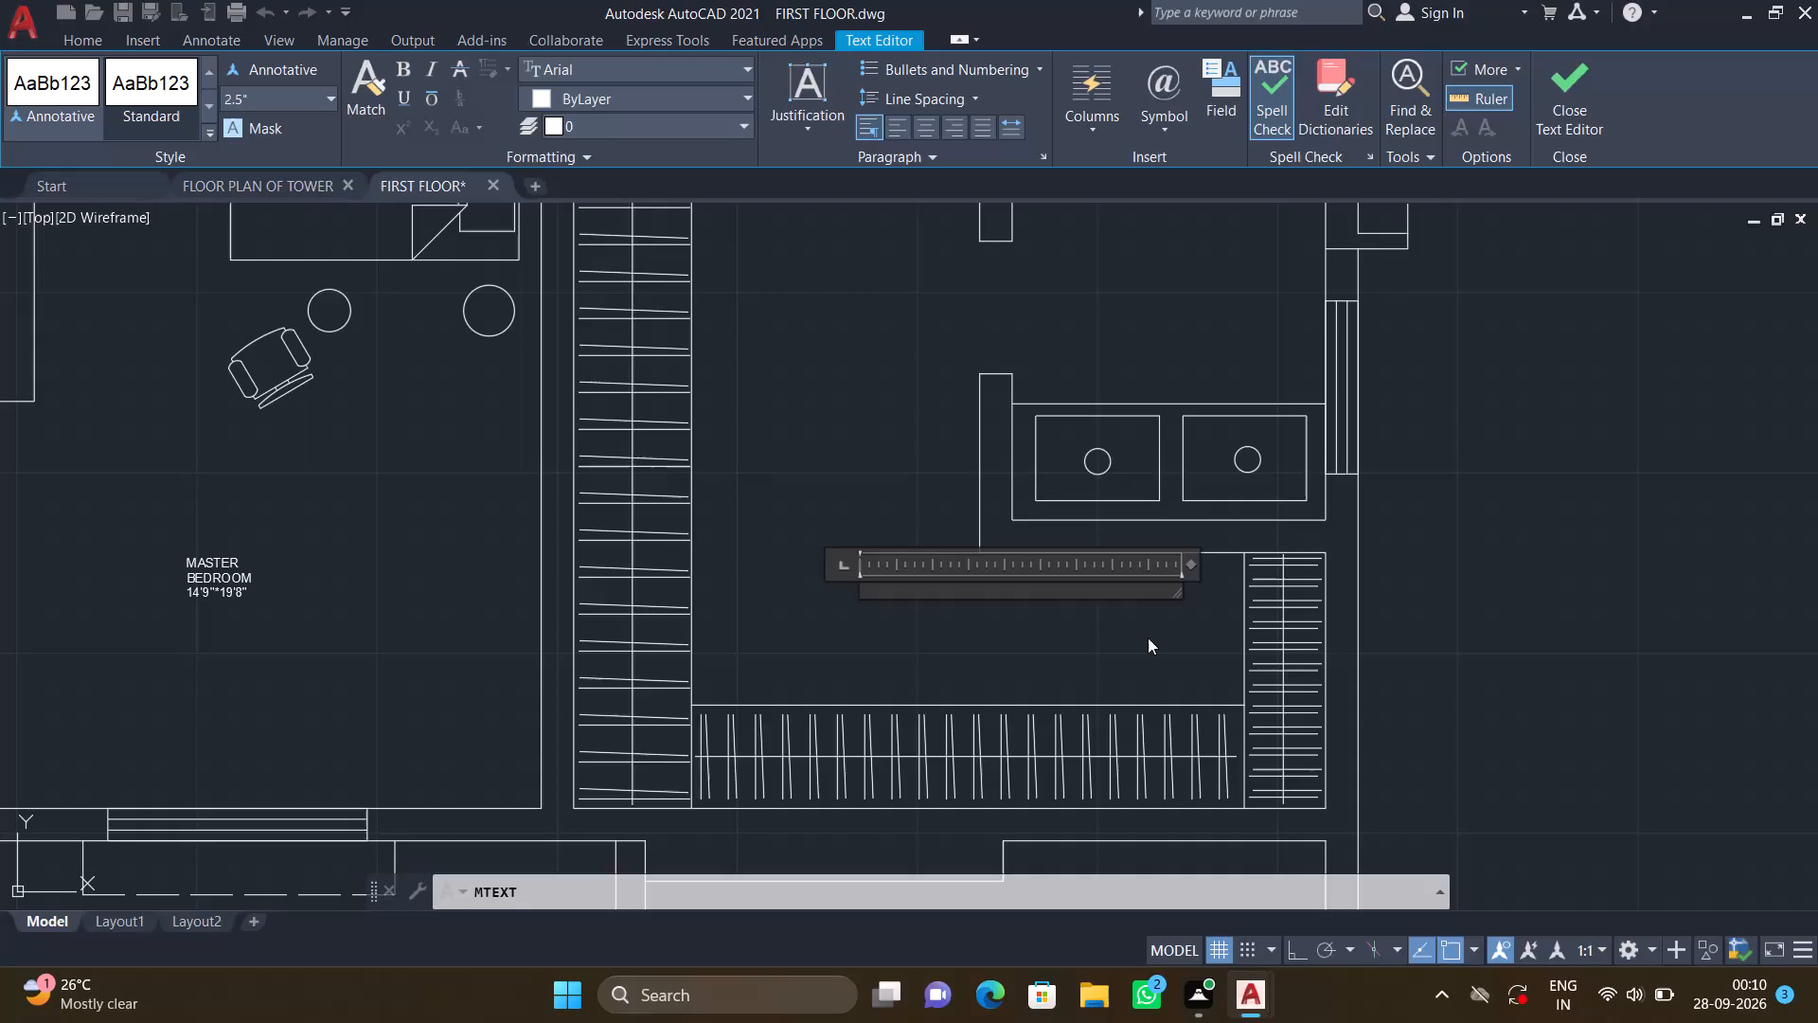
pyautogui.write('WALK')
pyautogui.press('space')
pyautogui.write('IN')
pyautogui.press('Return')
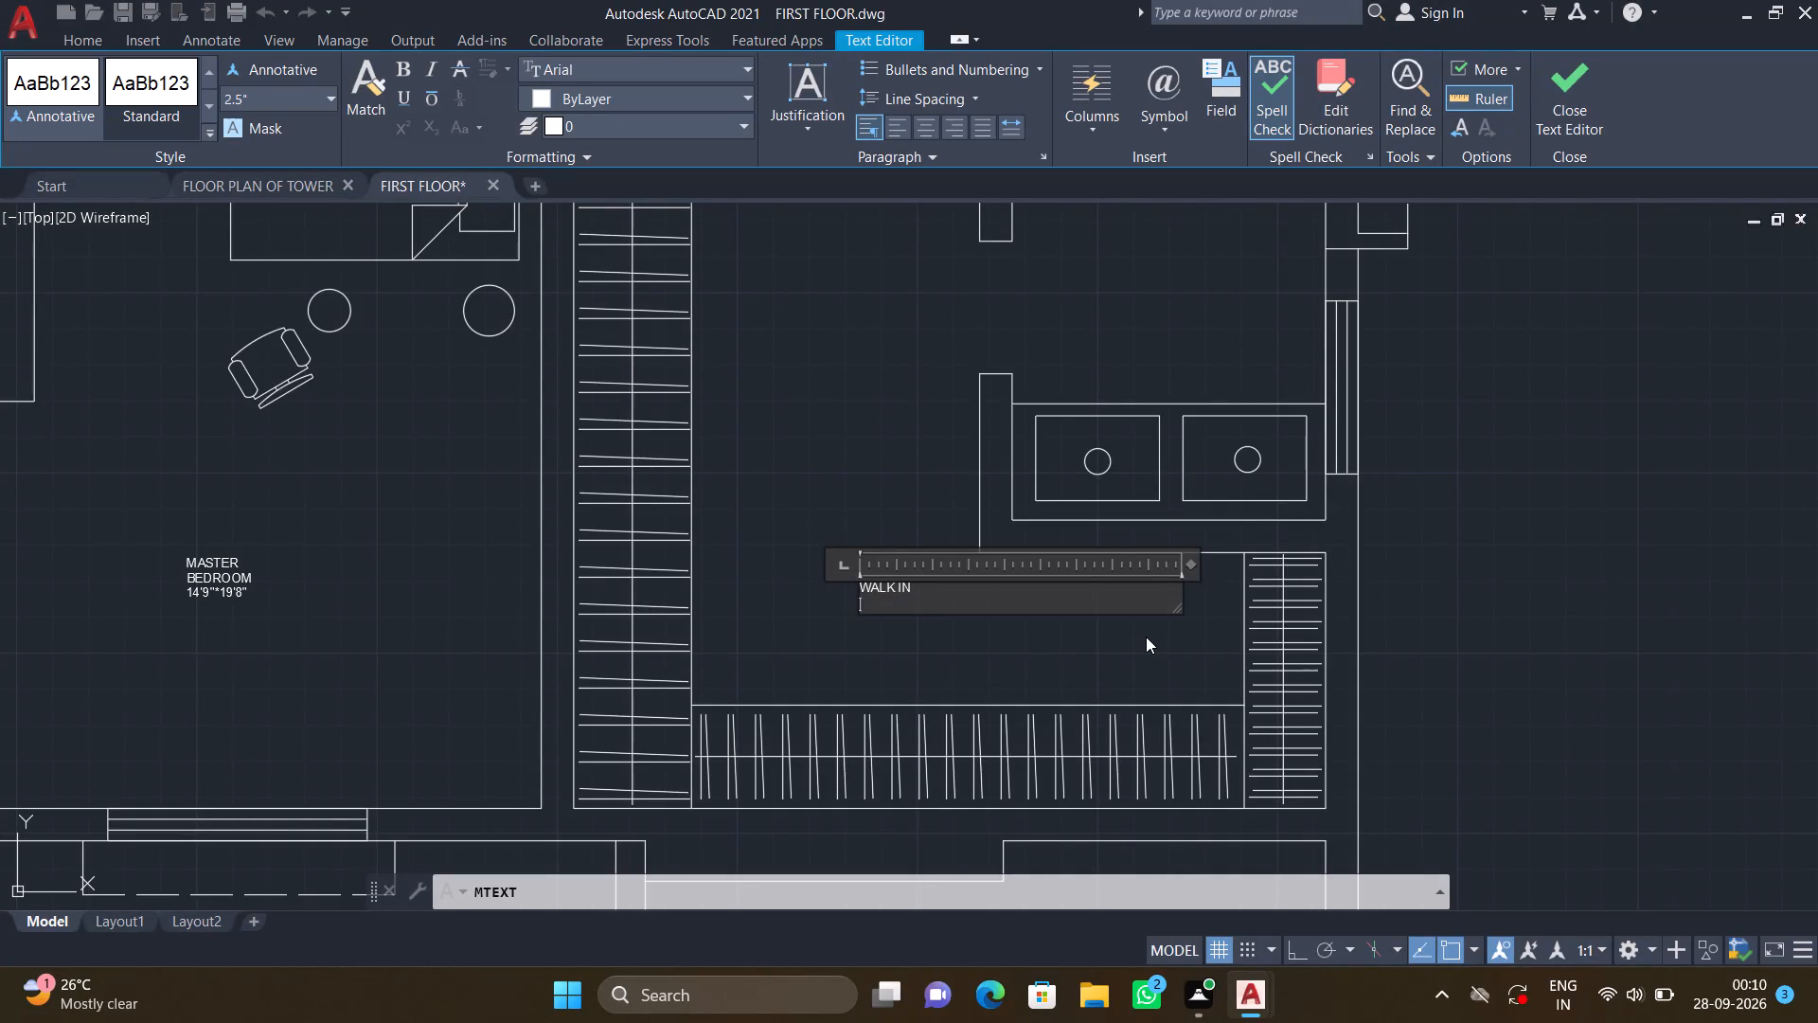
pyautogui.write("12'")
pyautogui.write('10"*')
pyautogui.write("5'")
pyautogui.write('11"')
pyautogui.press('Return')
pyautogui.press('Escape')
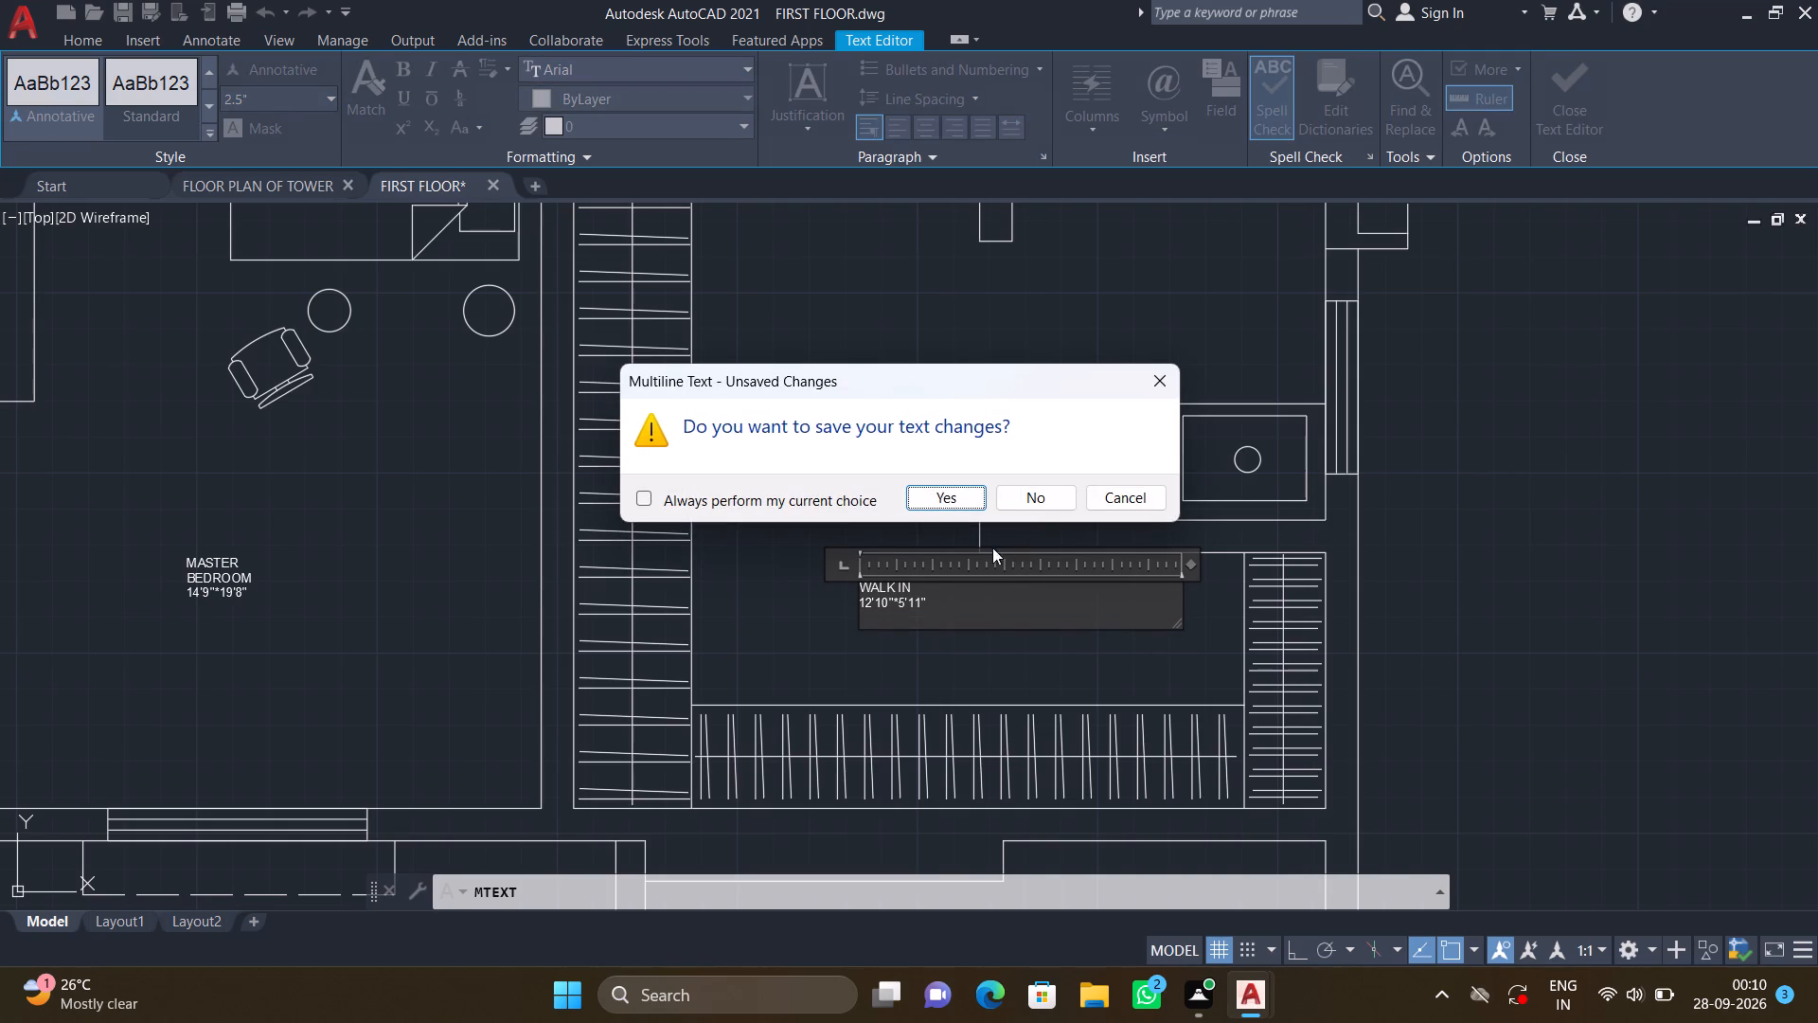
pyautogui.click(952, 496)
# Move the 12'10"*5'11" WALK IN label to the middle of the open floor between the basin wall and the long wardrobe run.
pyautogui.press('m')
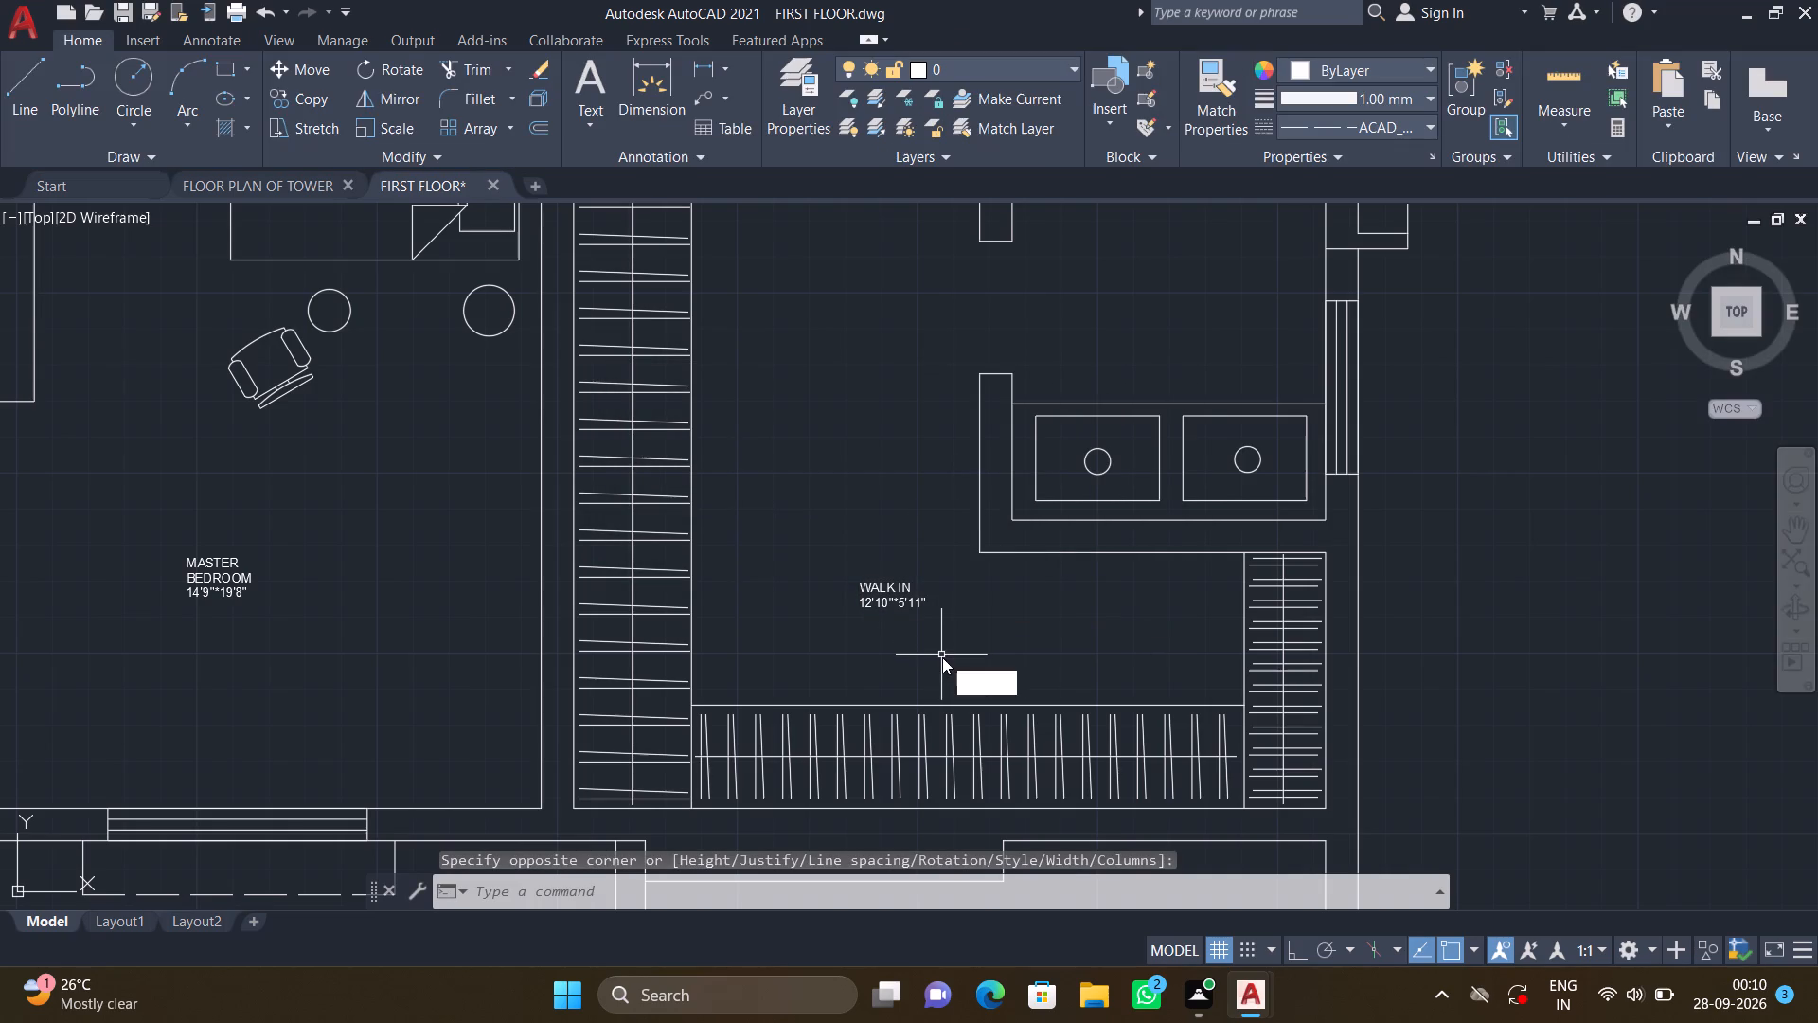
pyautogui.press('Return')
pyautogui.click(947, 634)
pyautogui.click(840, 548)
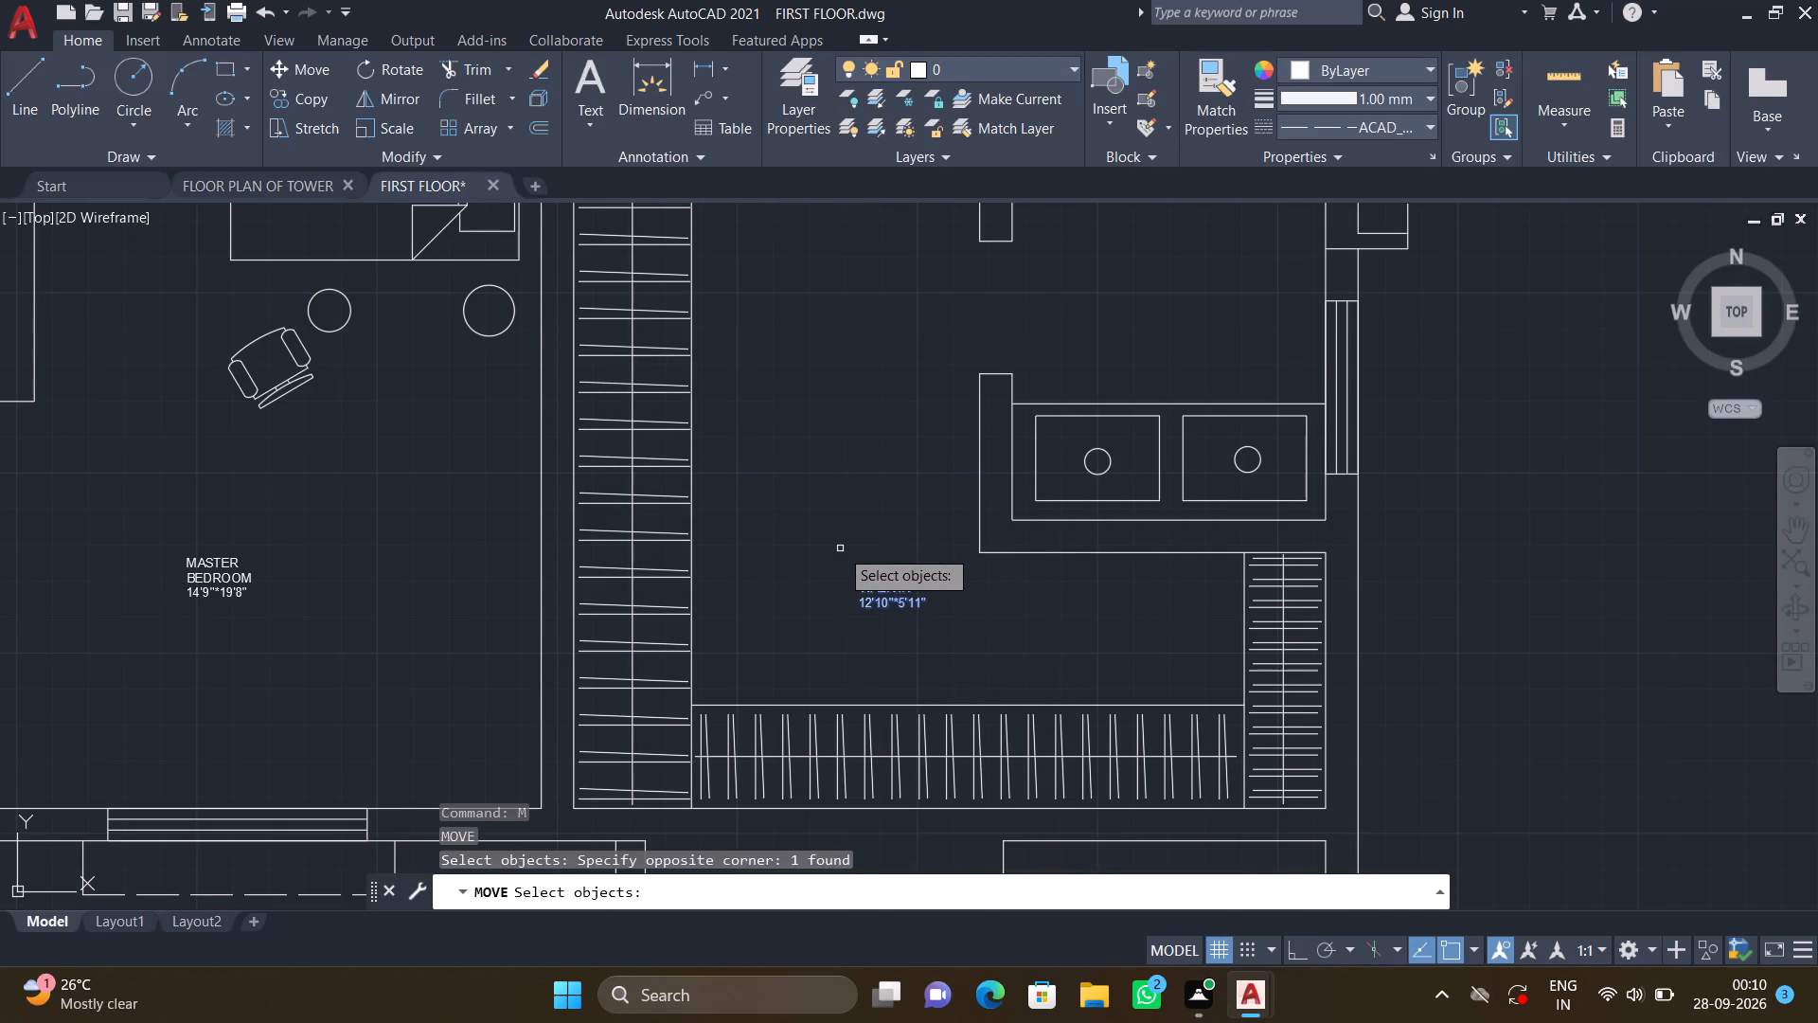
pyautogui.press('Return')
pyautogui.click(864, 579)
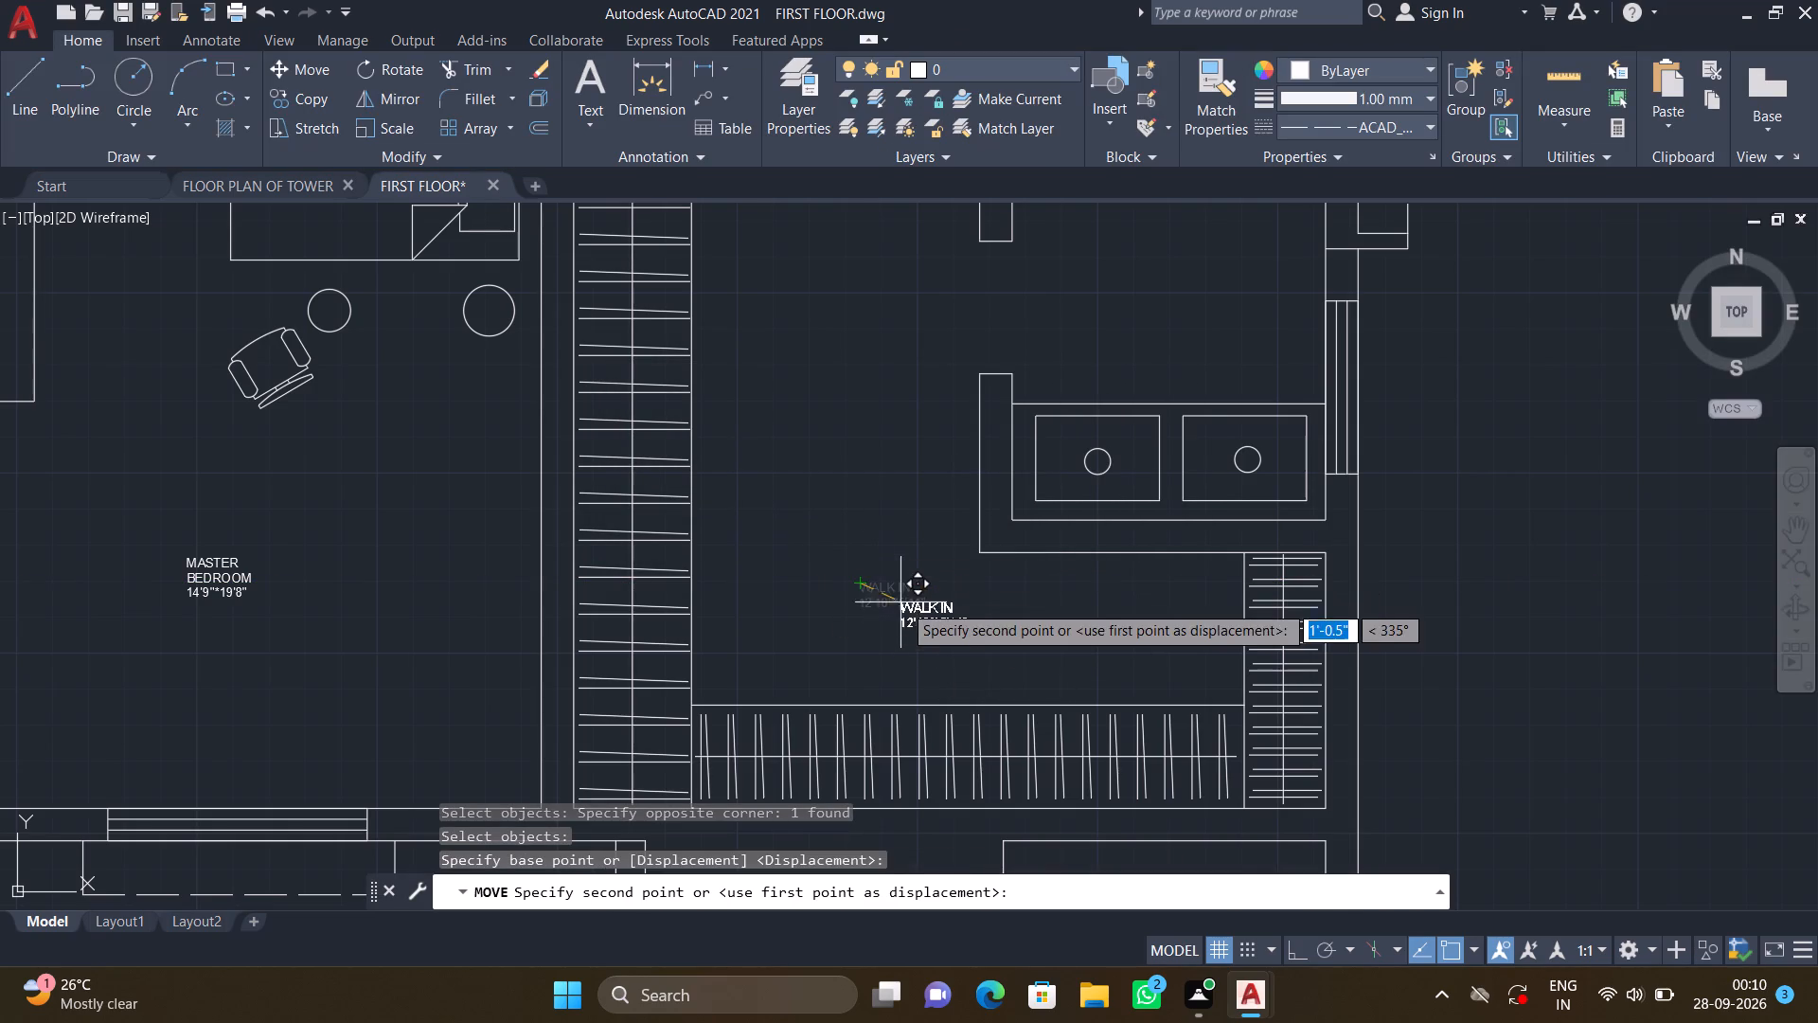
pyautogui.click(969, 624)
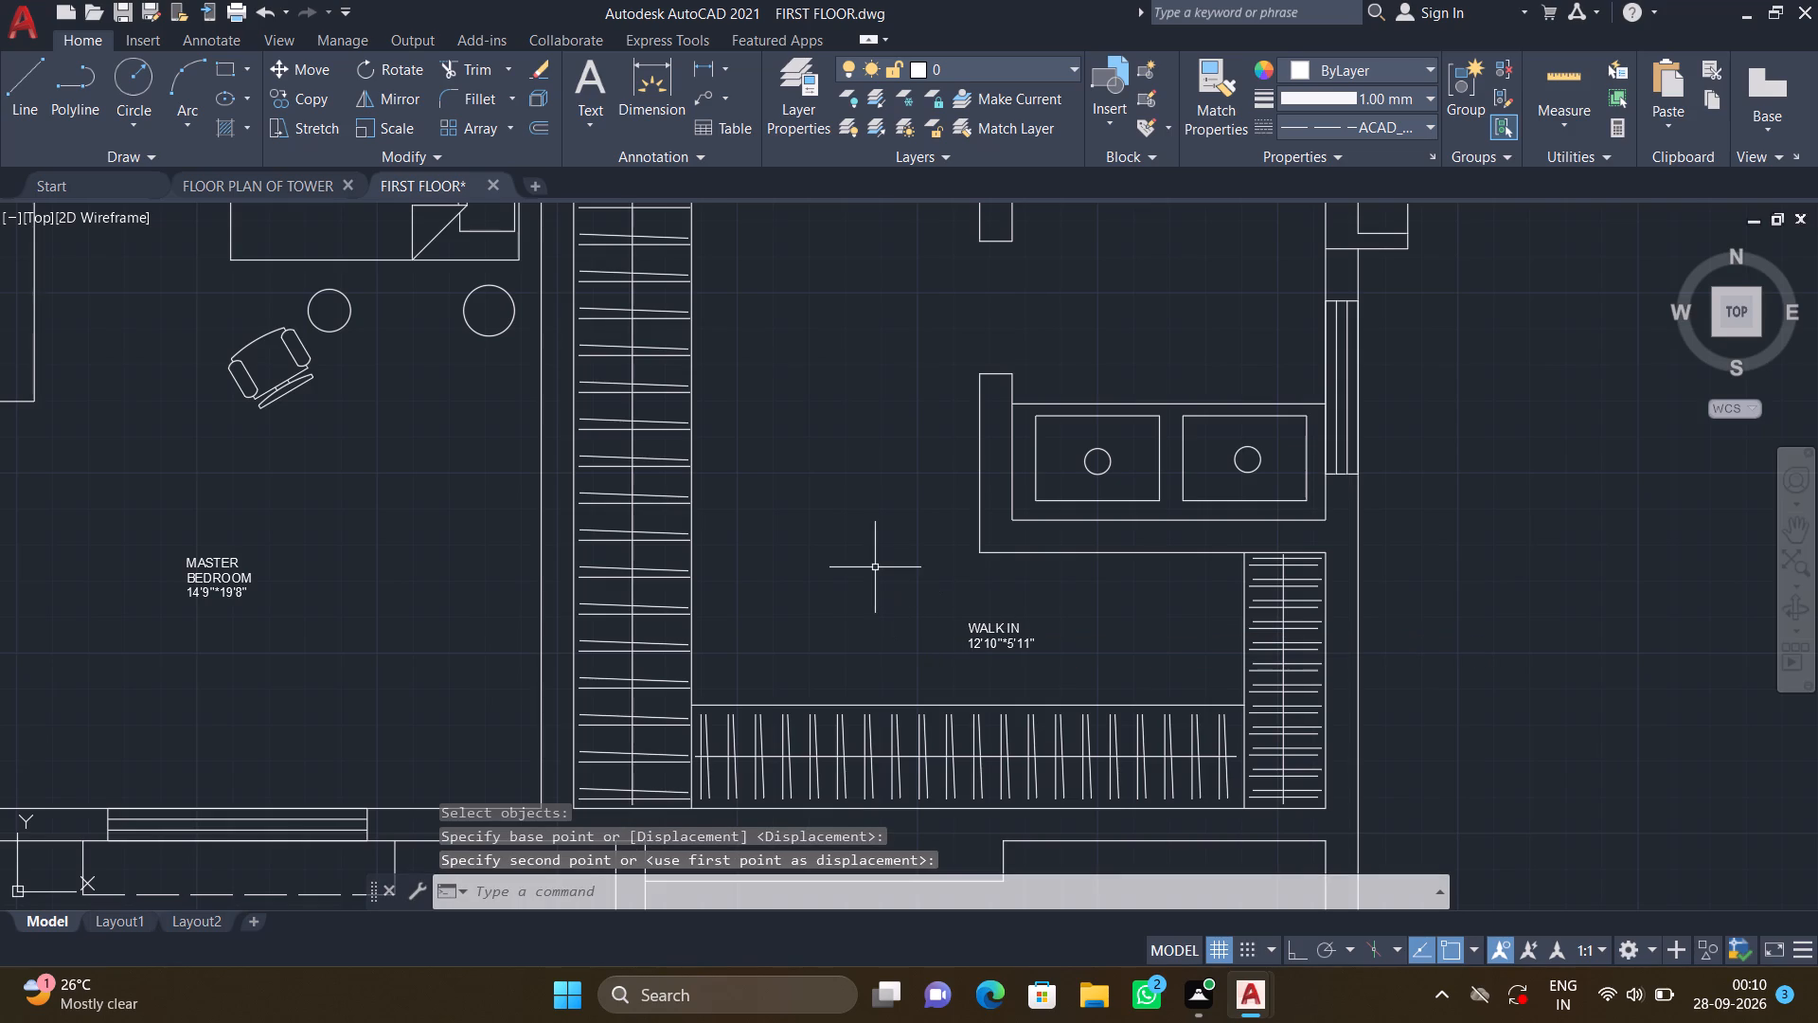
# Add a two-line multiline text label reading MASTER TOILET and 7'3"*13'3" in the toilet between the WC and the double basins.
pyautogui.moveTo(908, 559); pyautogui.dragTo(764, 666, button='middle')
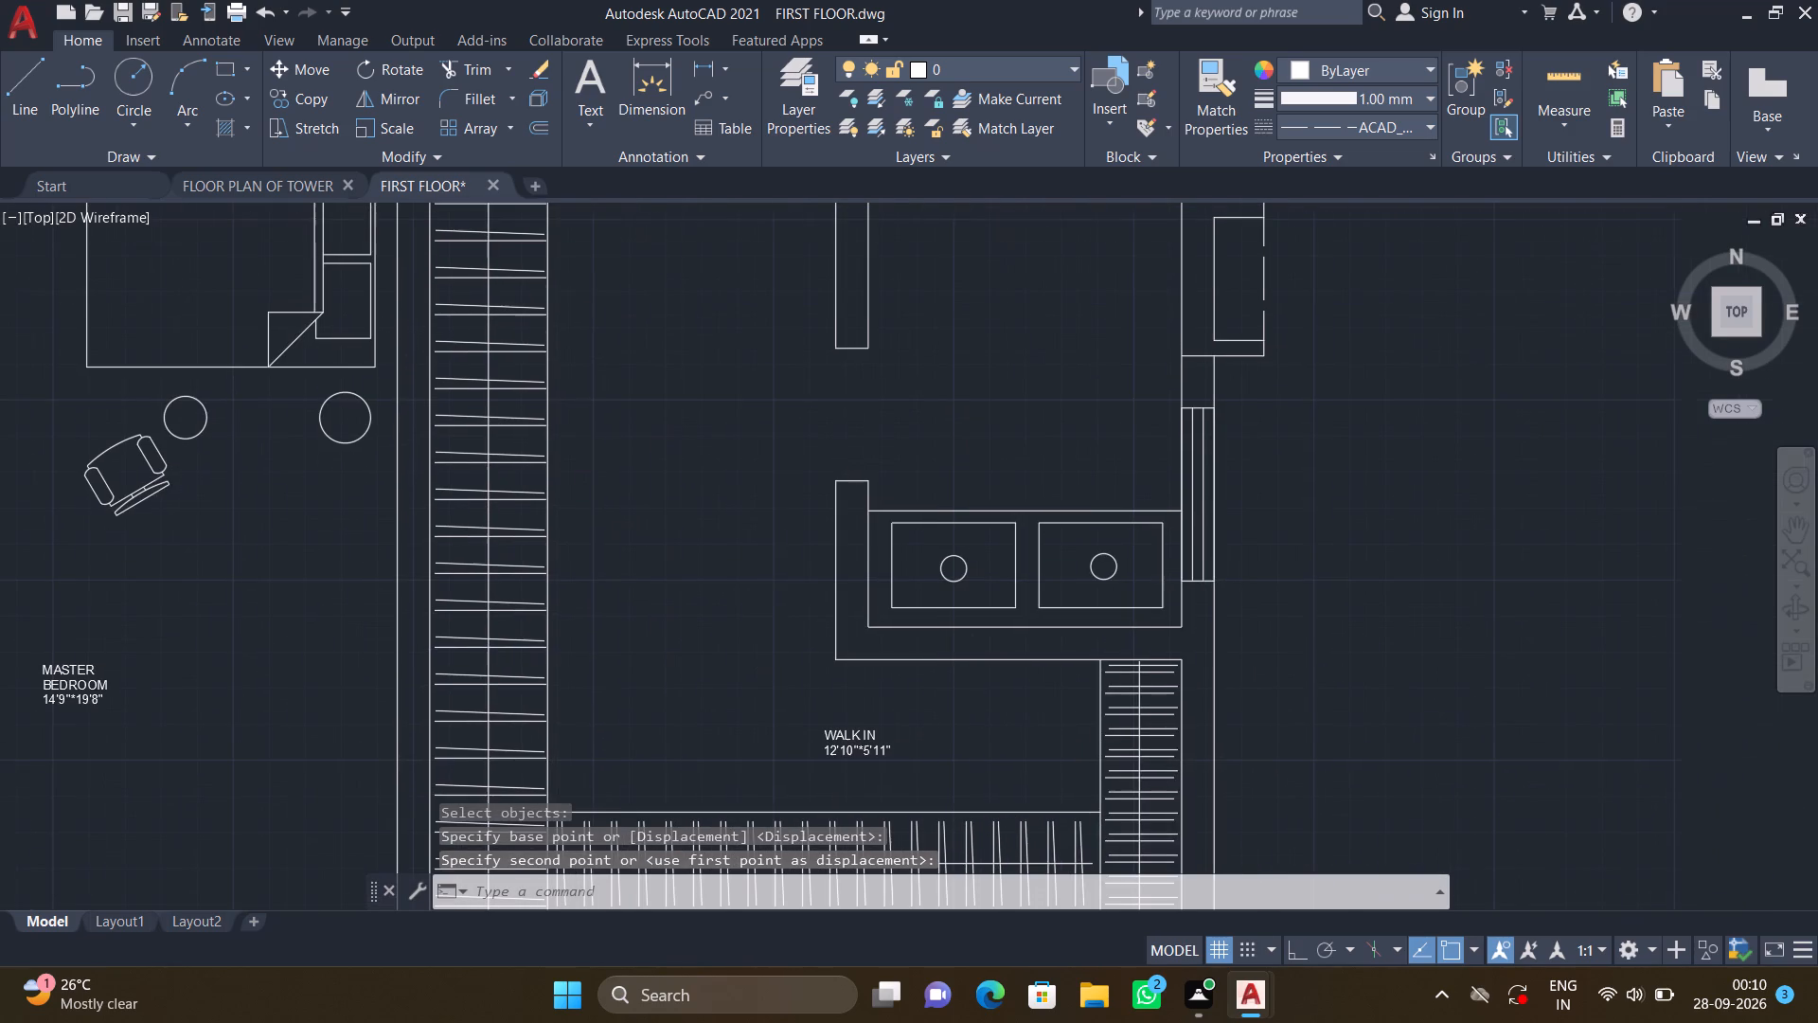
pyautogui.moveTo(869, 458); pyautogui.dragTo(805, 506, button='middle')
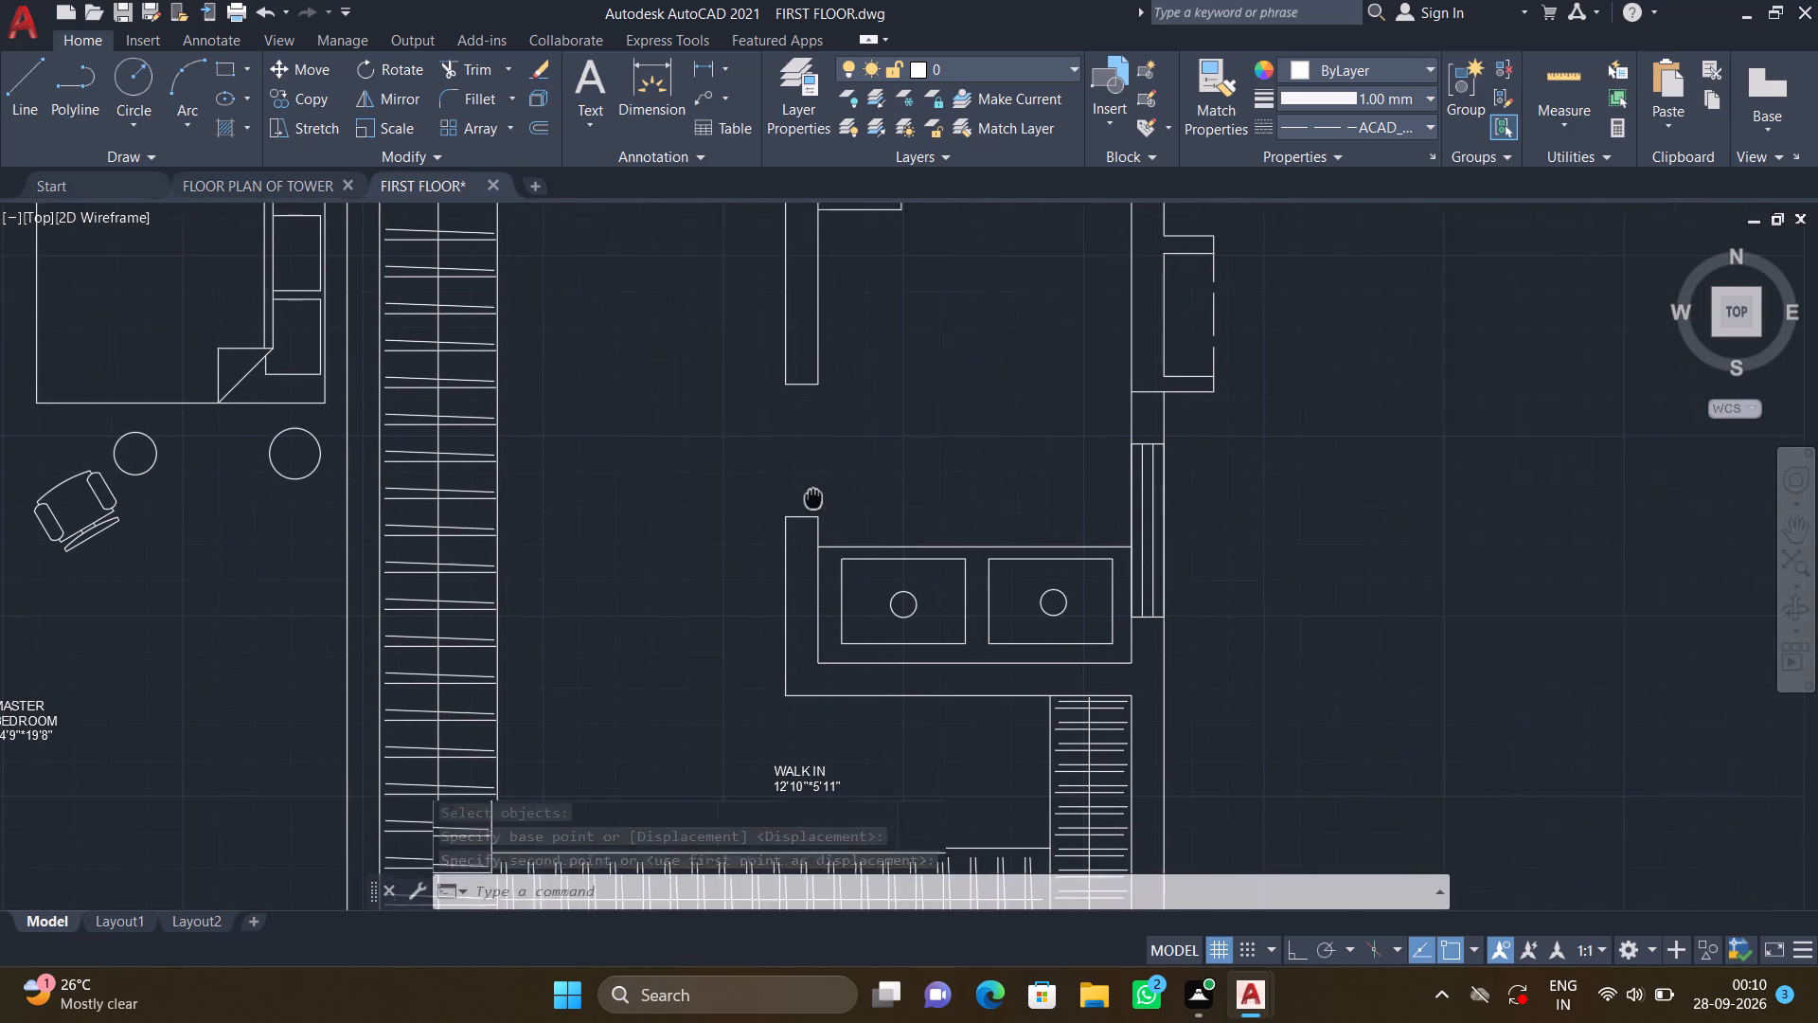
pyautogui.moveTo(805, 506); pyautogui.dragTo(798, 513, button='middle')
pyautogui.scroll(-2, 890, 433)
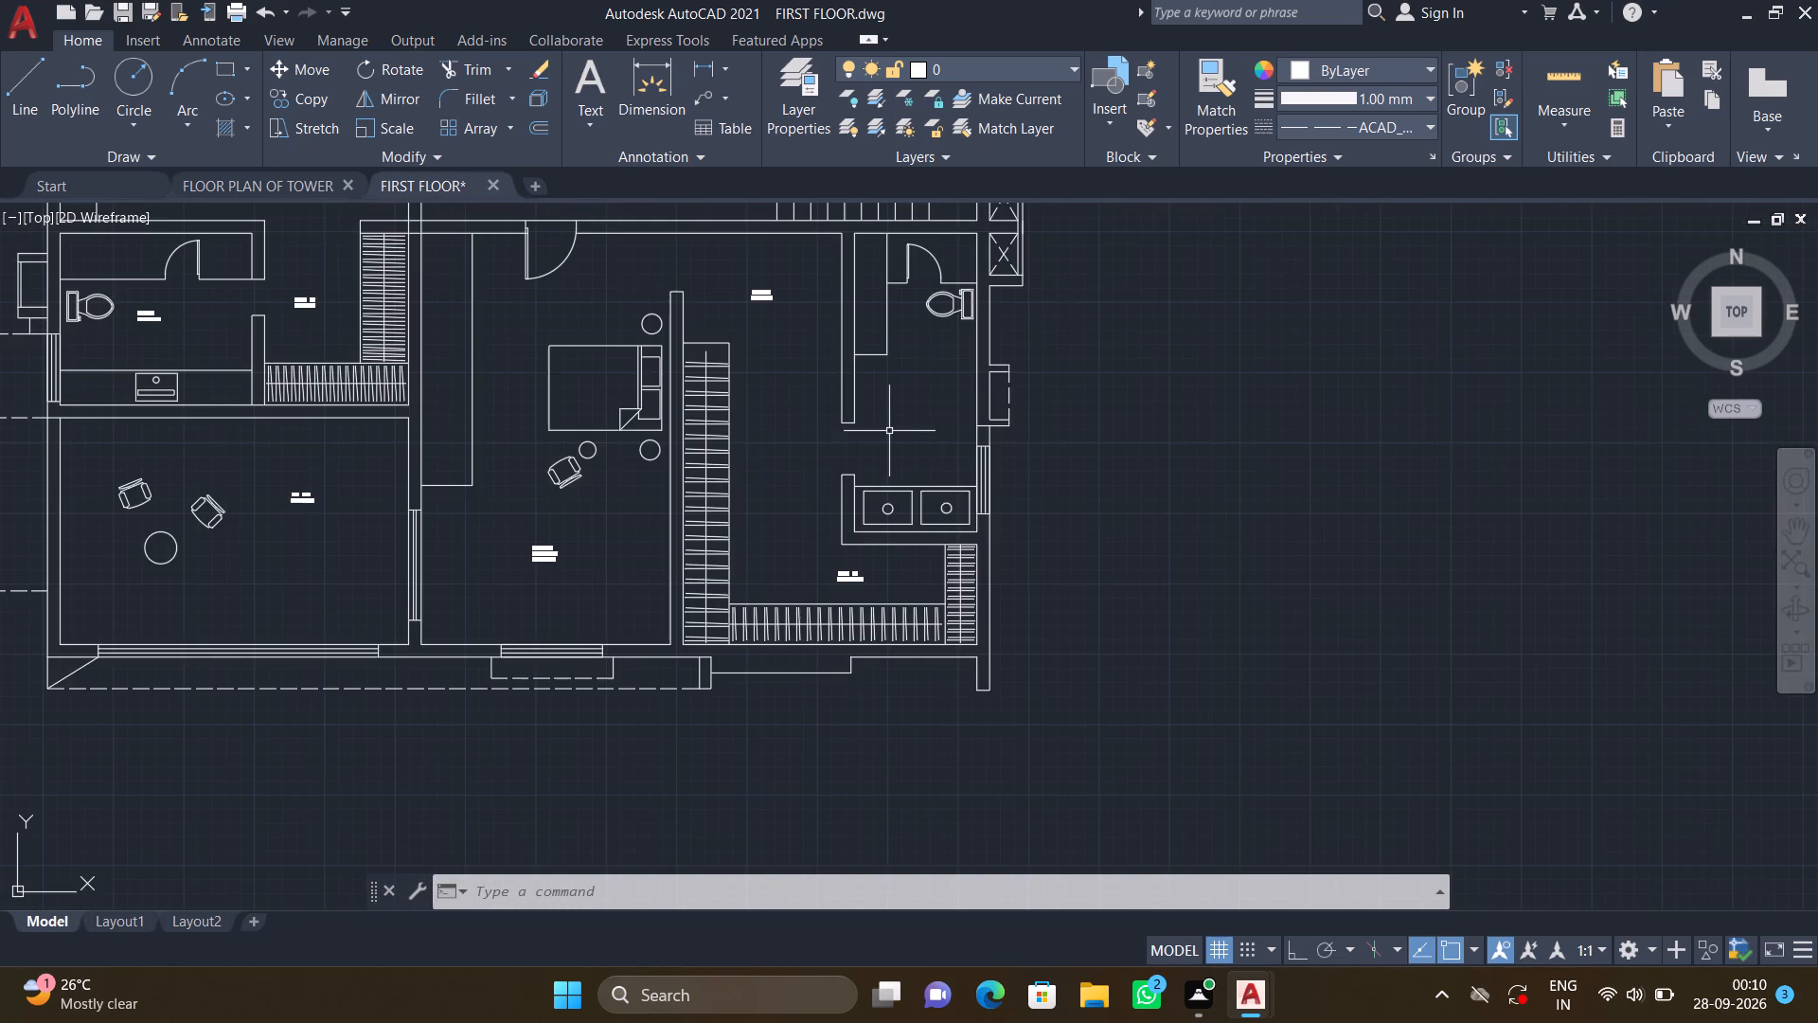
pyautogui.moveTo(859, 426); pyautogui.dragTo(791, 474, button='middle')
pyautogui.scroll(2, 824, 416)
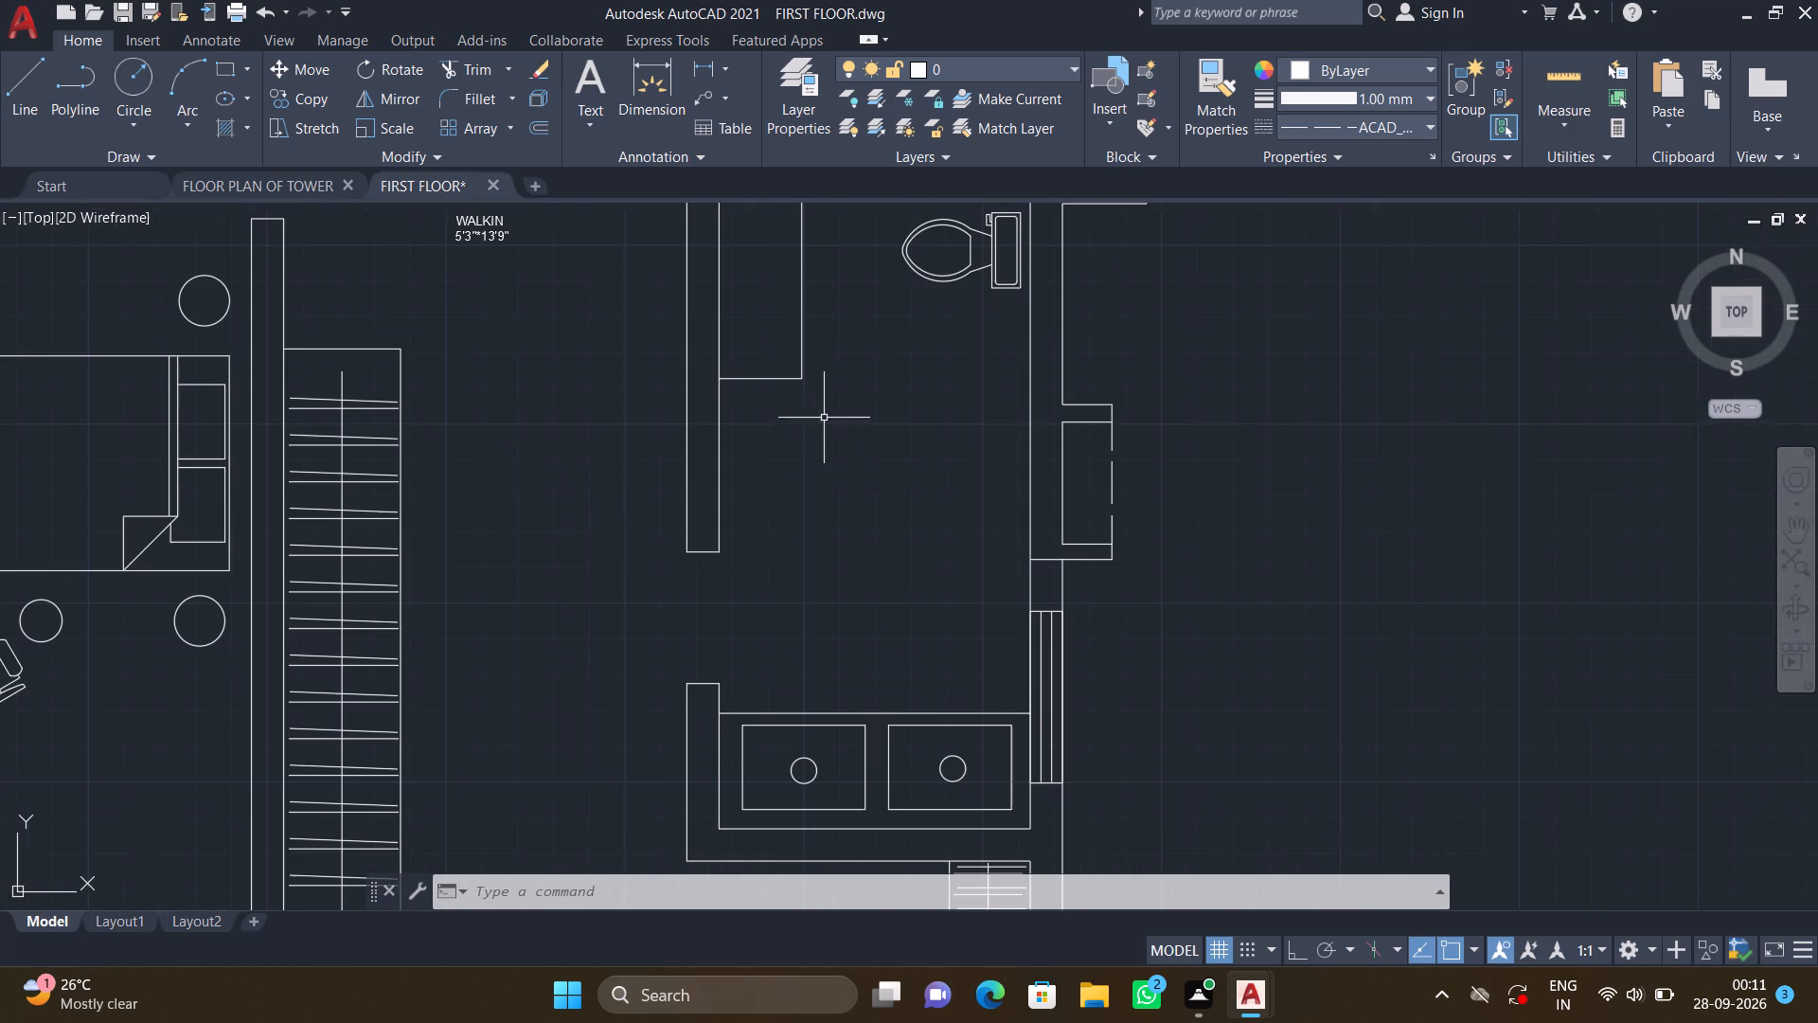
pyautogui.press('m')
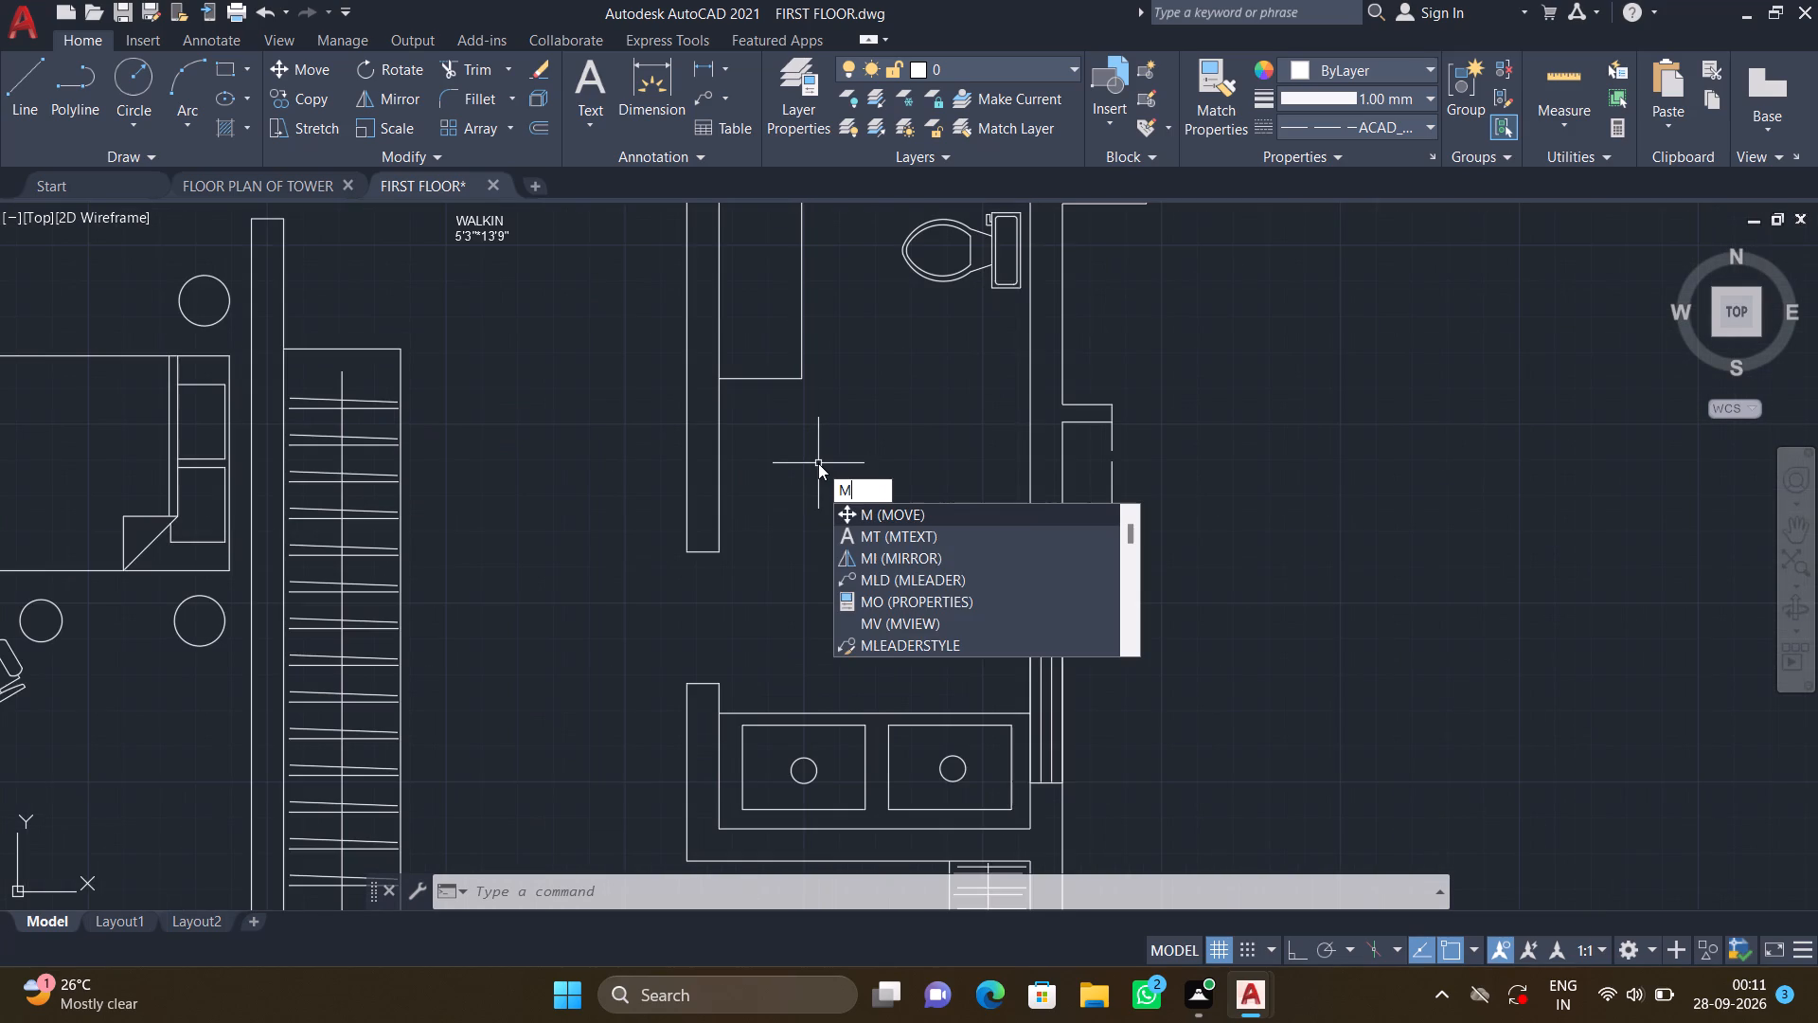
pyautogui.press('t')
pyautogui.press('Return')
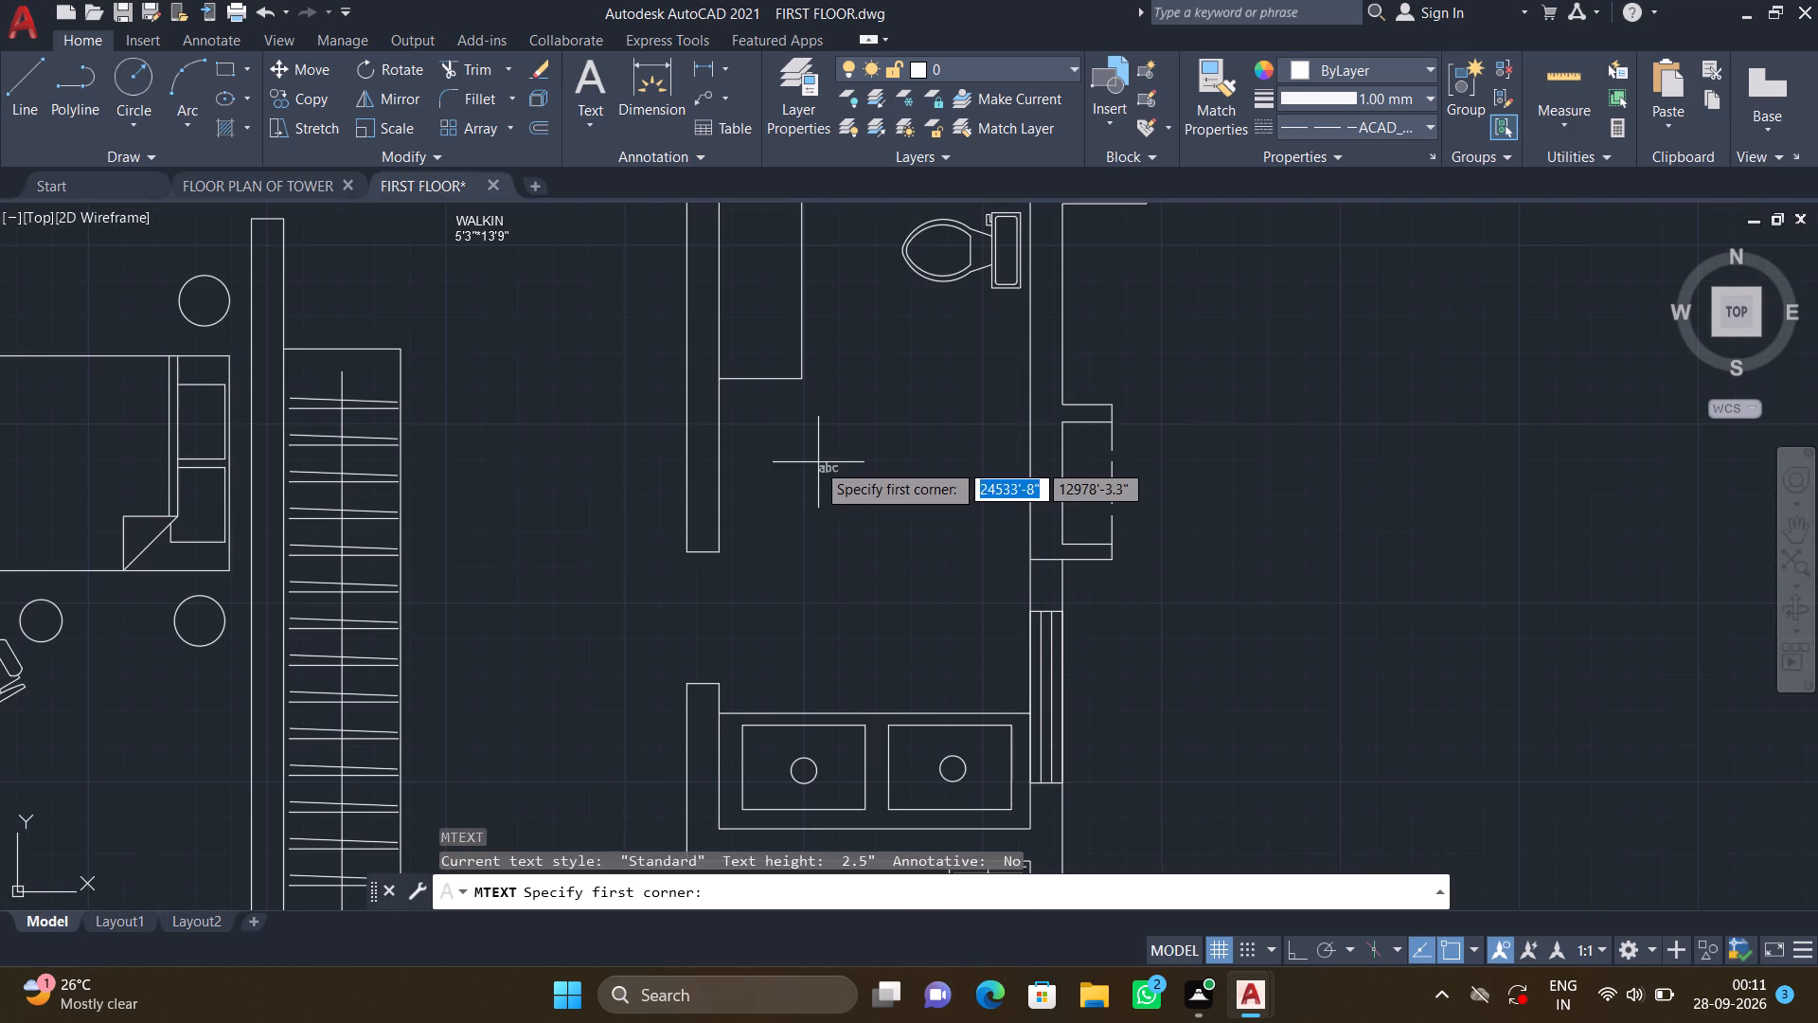
pyautogui.scroll(2, 807, 497)
pyautogui.scroll(-2, 746, 519)
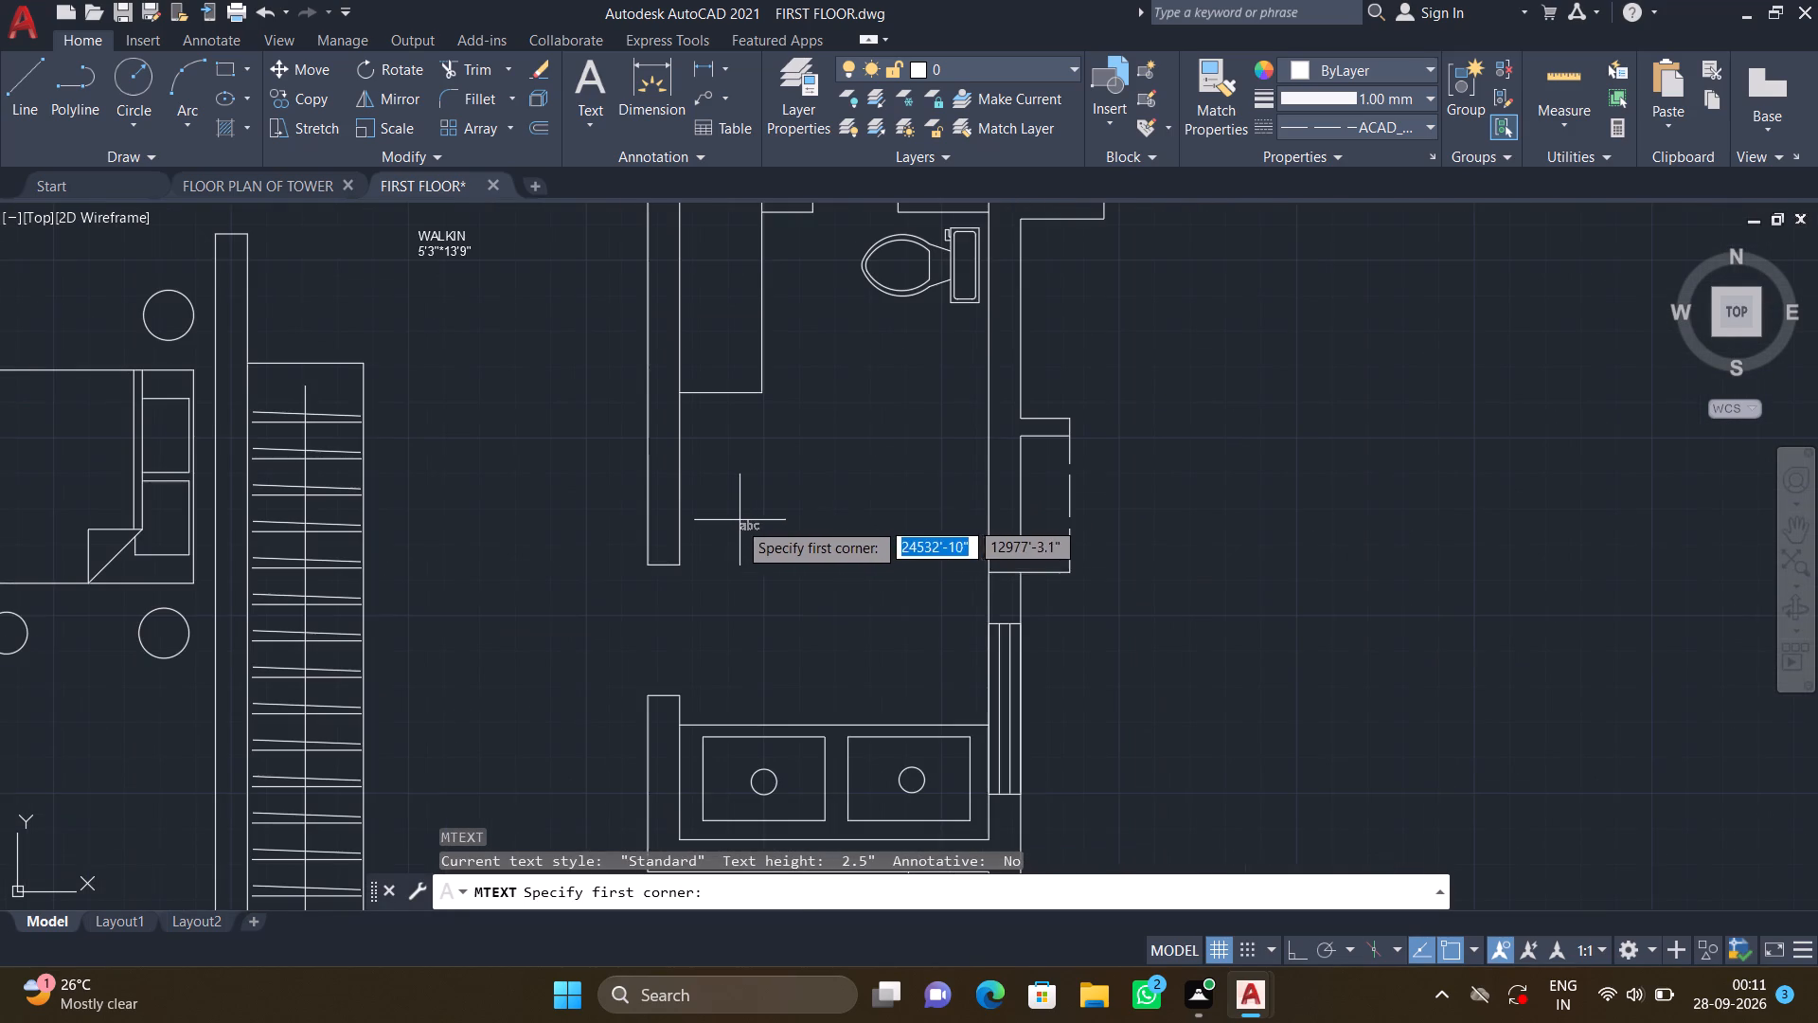
pyautogui.click(729, 531)
pyautogui.click(926, 644)
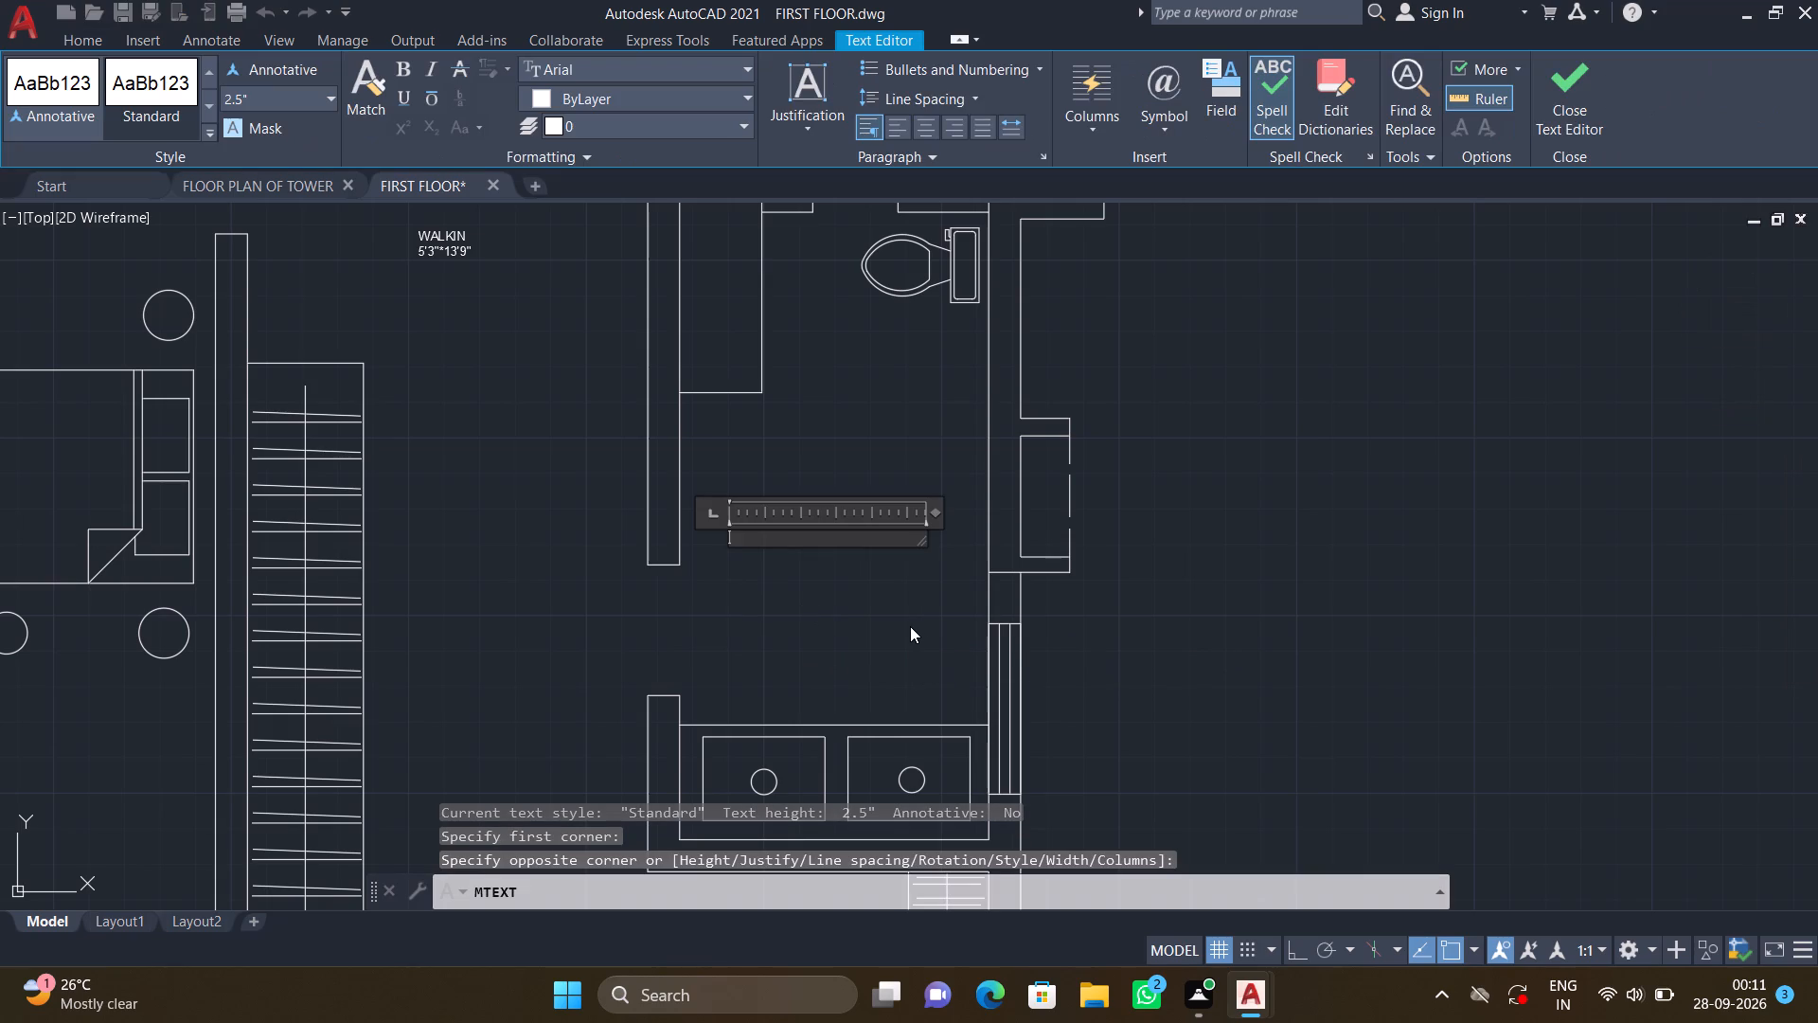
pyautogui.write('MASTER')
pyautogui.press('space')
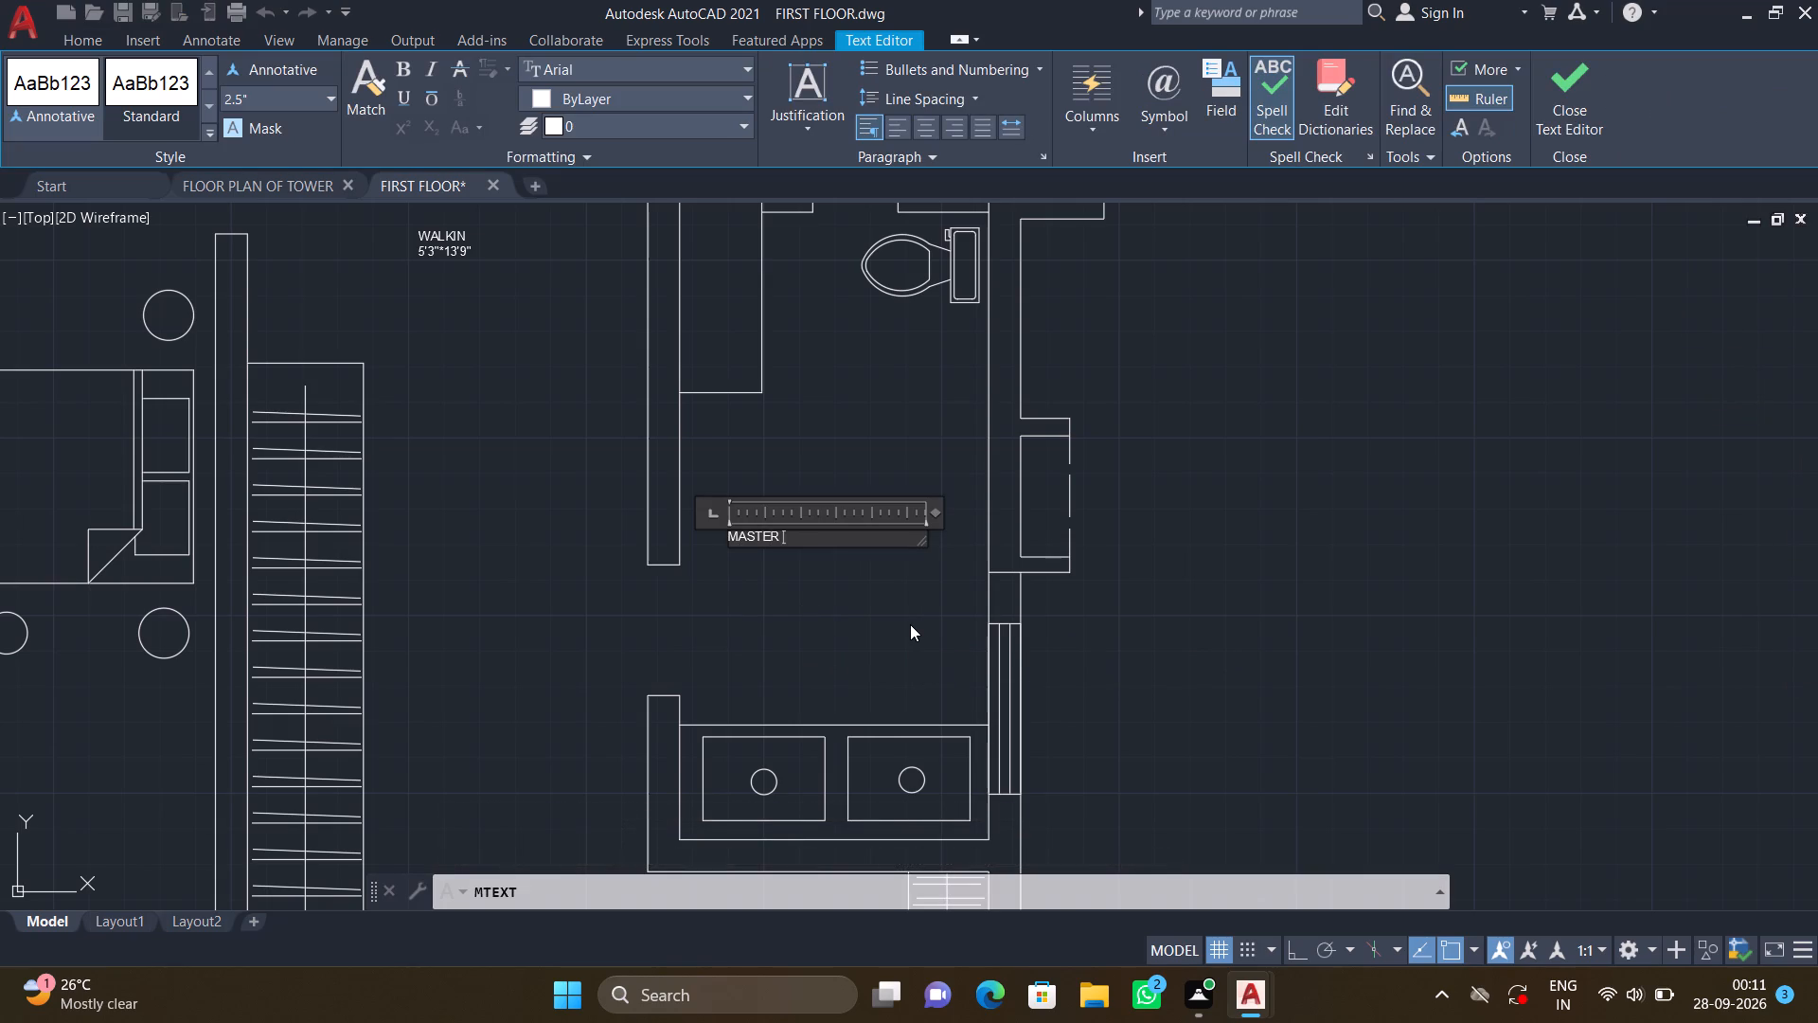
pyautogui.write('TOILET')
pyautogui.press('Return')
pyautogui.write('7\'3"*')
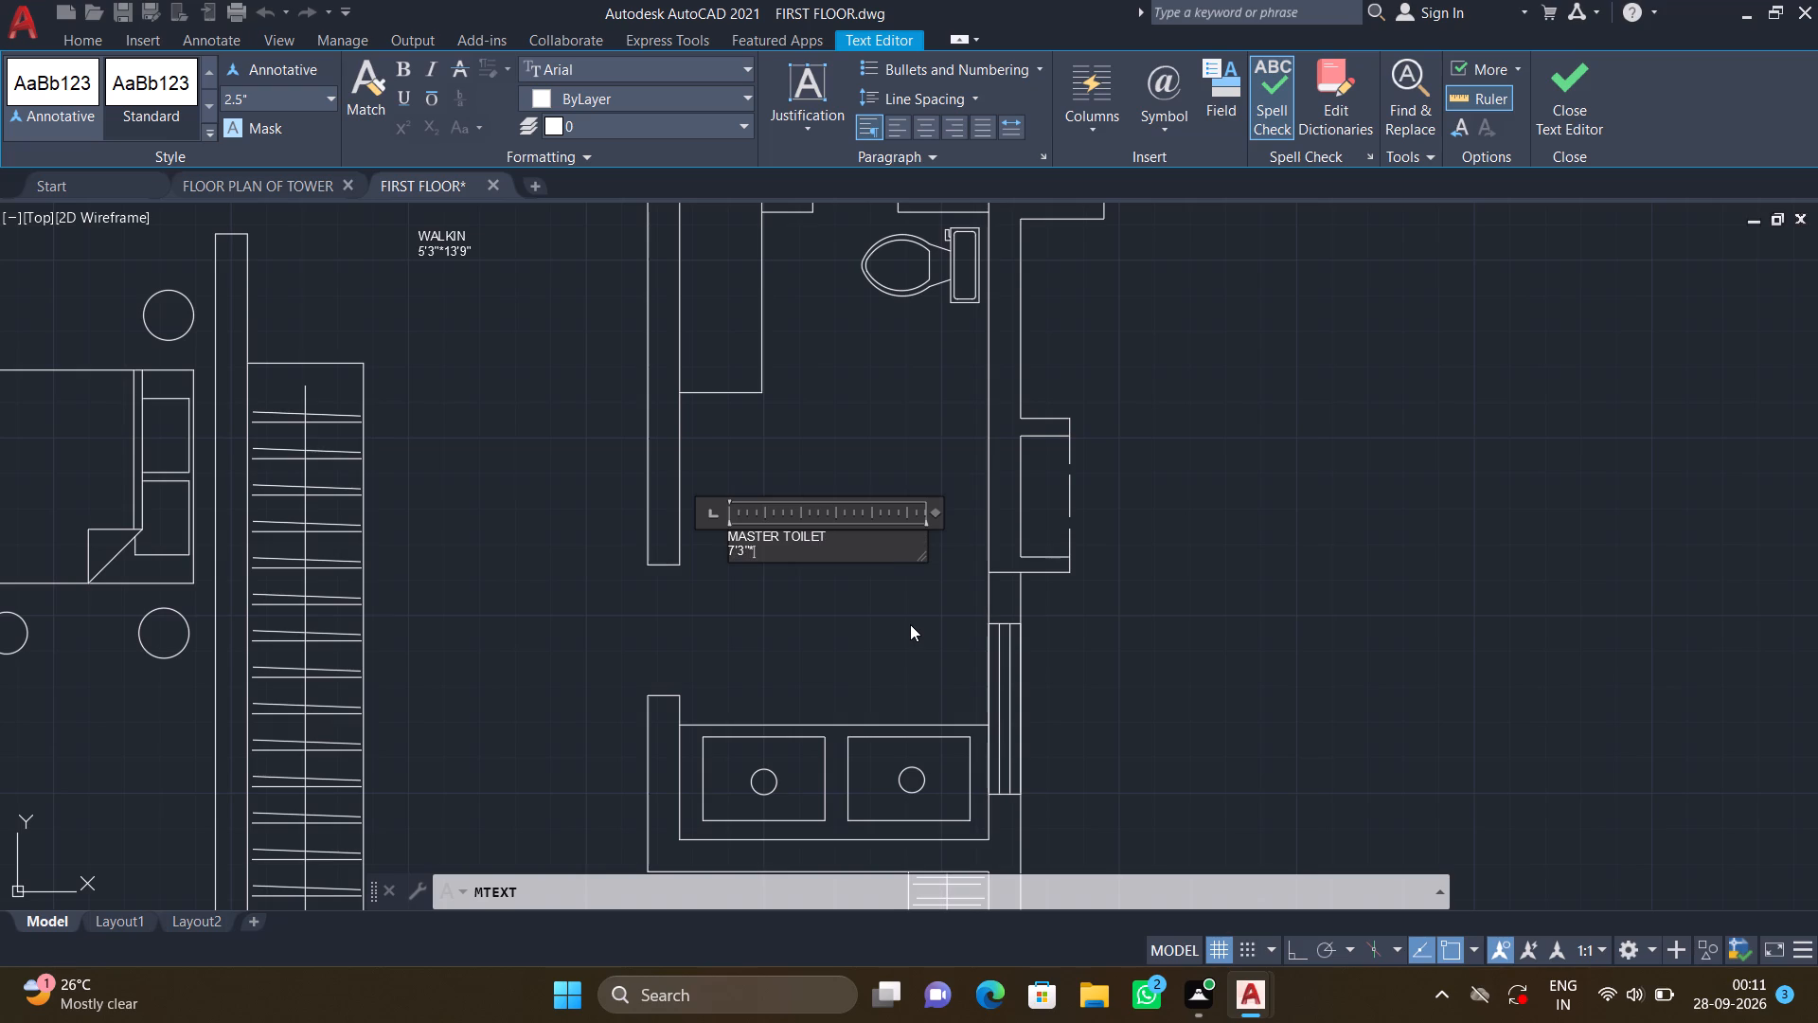
pyautogui.write('13\'3"')
pyautogui.press('Return')
pyautogui.press('Escape')
pyautogui.click(912, 504)
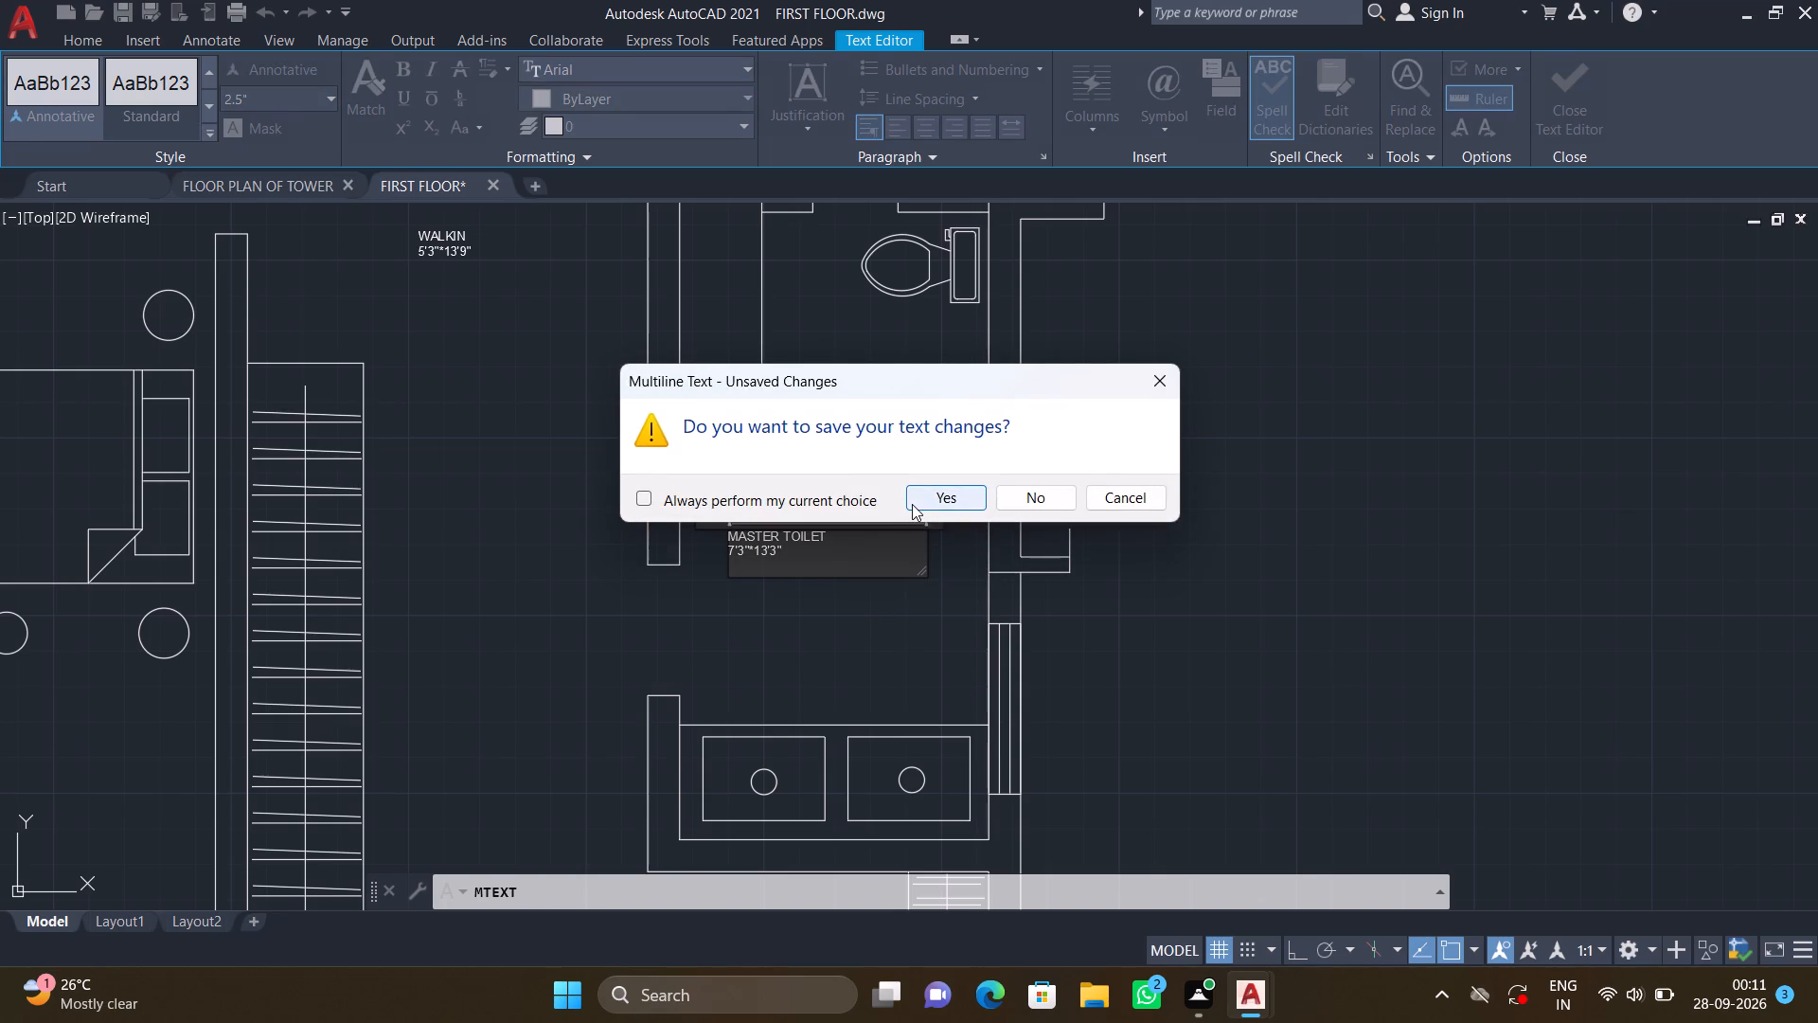
# Move the MASTER TOILET label to the middle of the toilet's open floor, midway between its two side walls.
pyautogui.press('m')
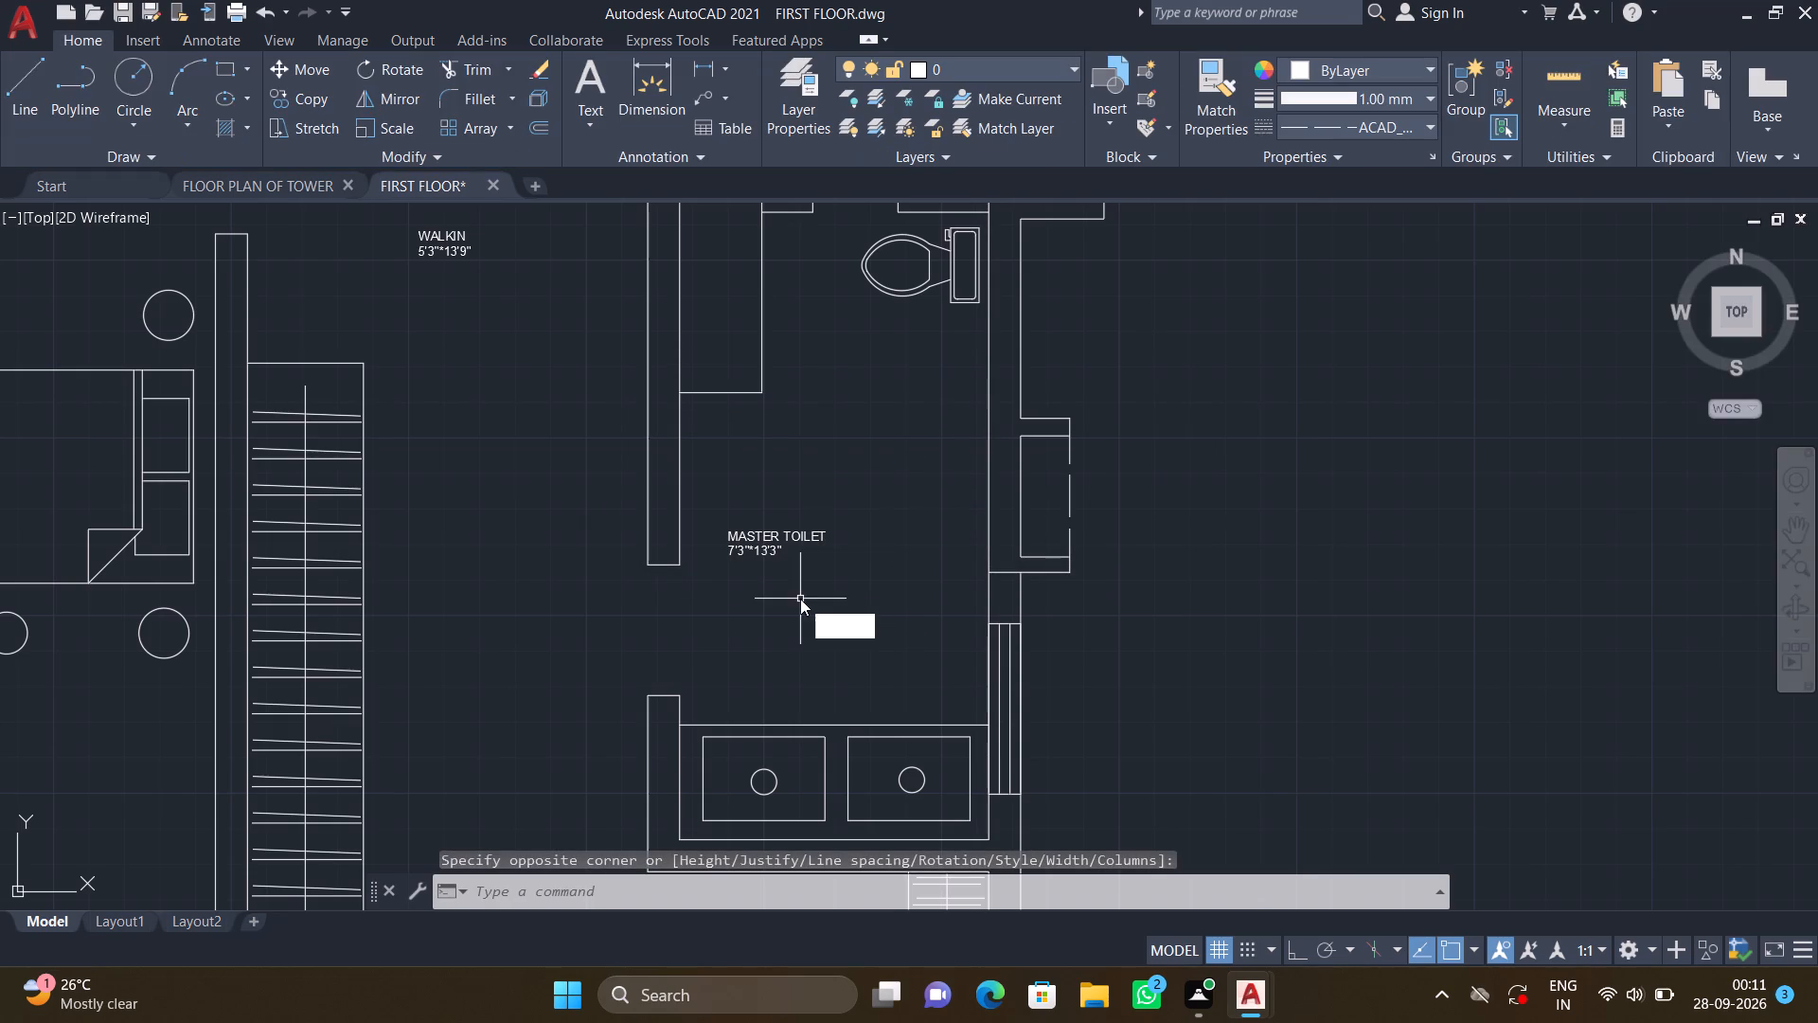
pyautogui.press('Return')
pyautogui.click(830, 585)
pyautogui.click(713, 511)
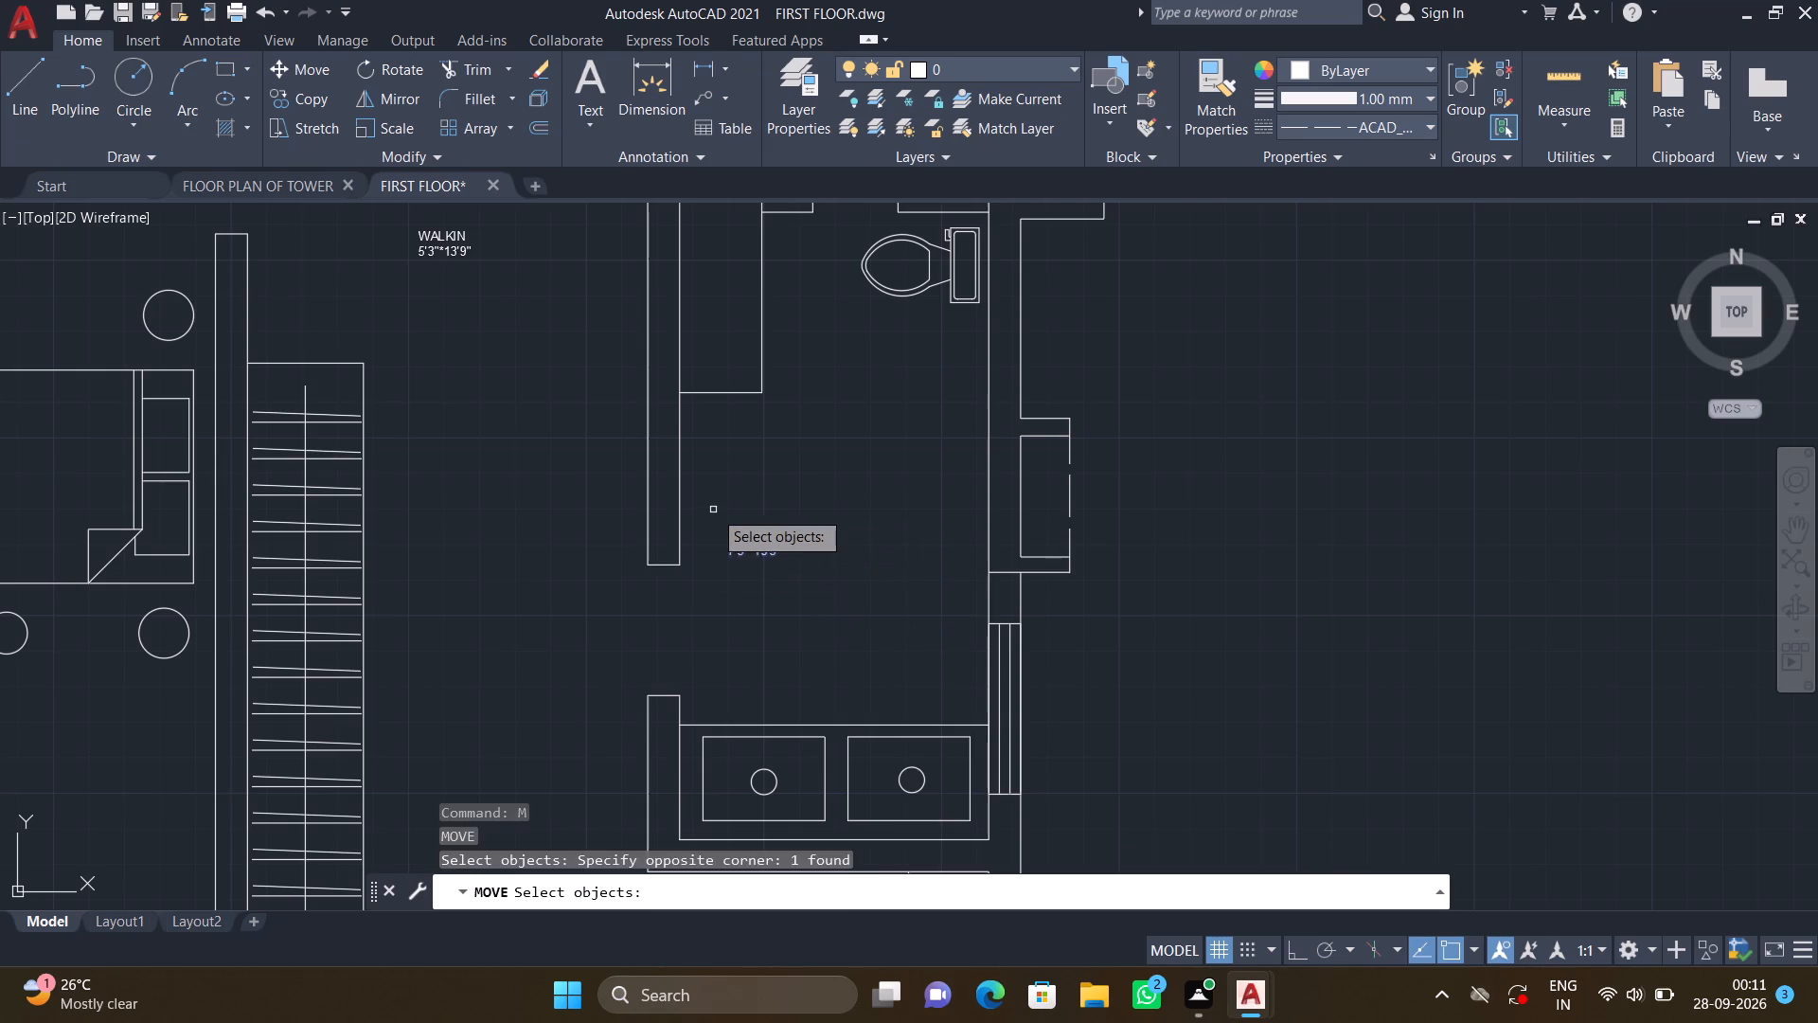
pyautogui.press('Return')
pyautogui.click(735, 530)
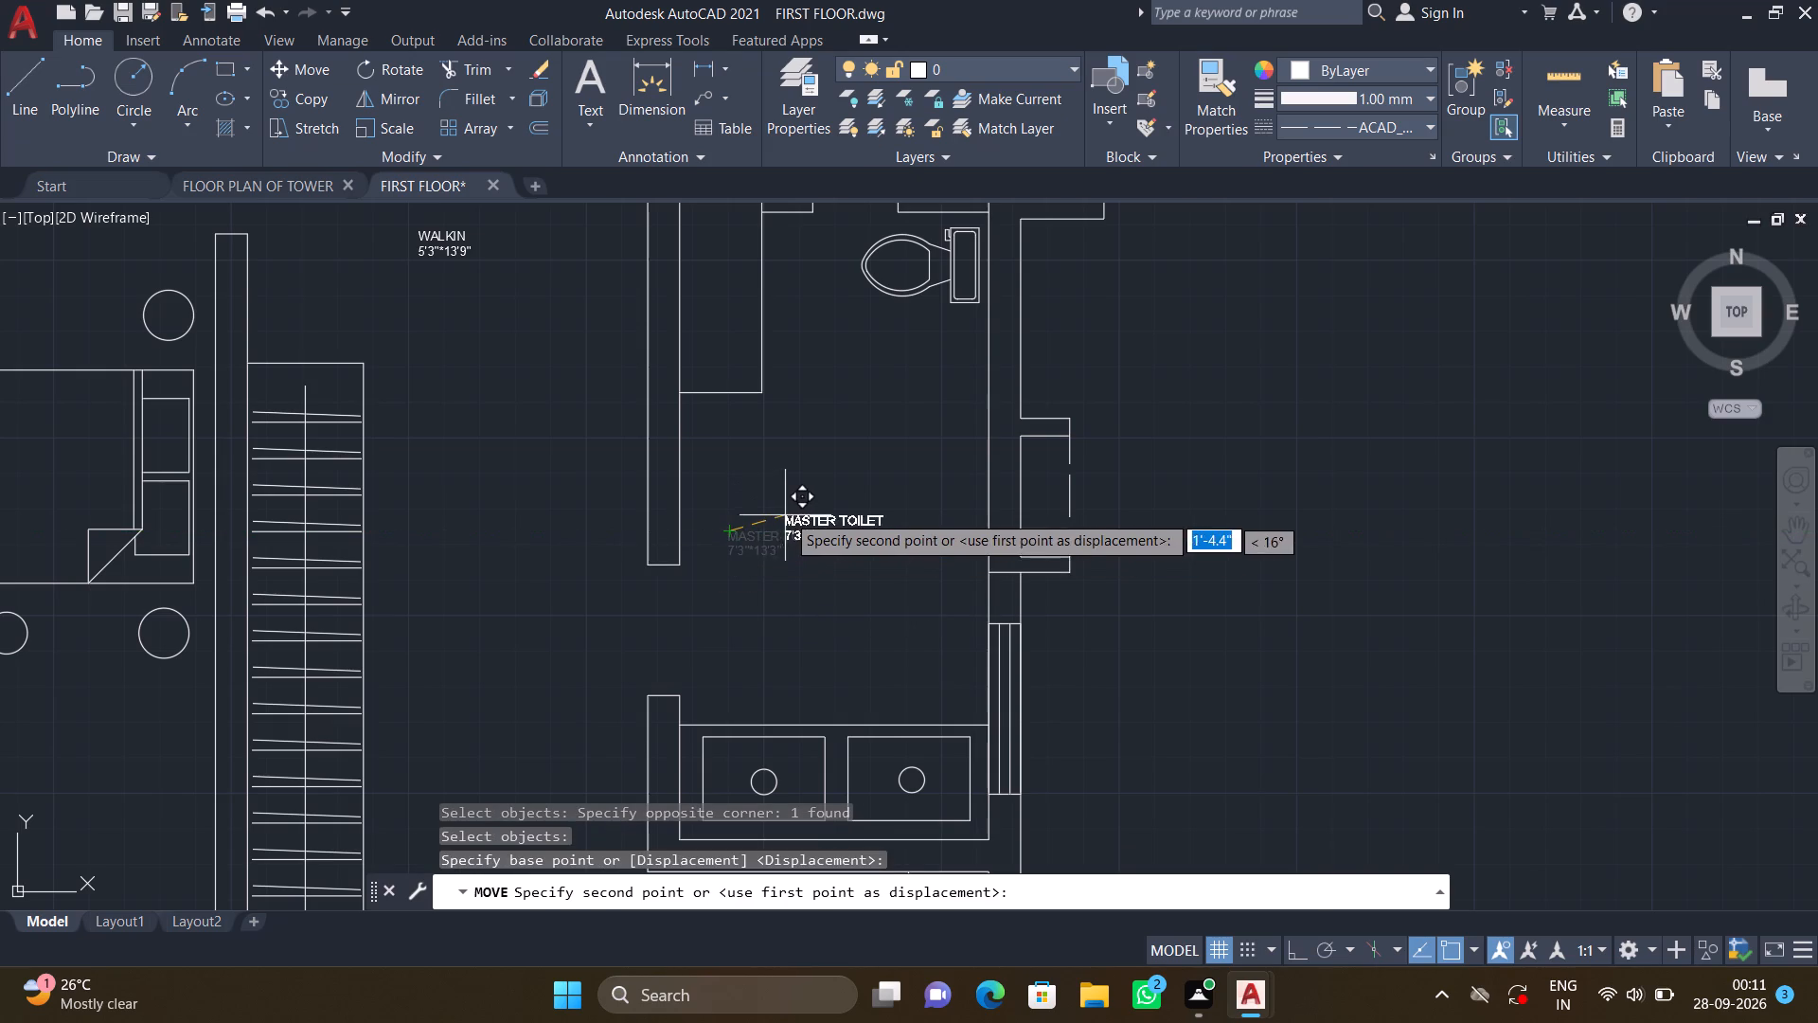
pyautogui.click(787, 511)
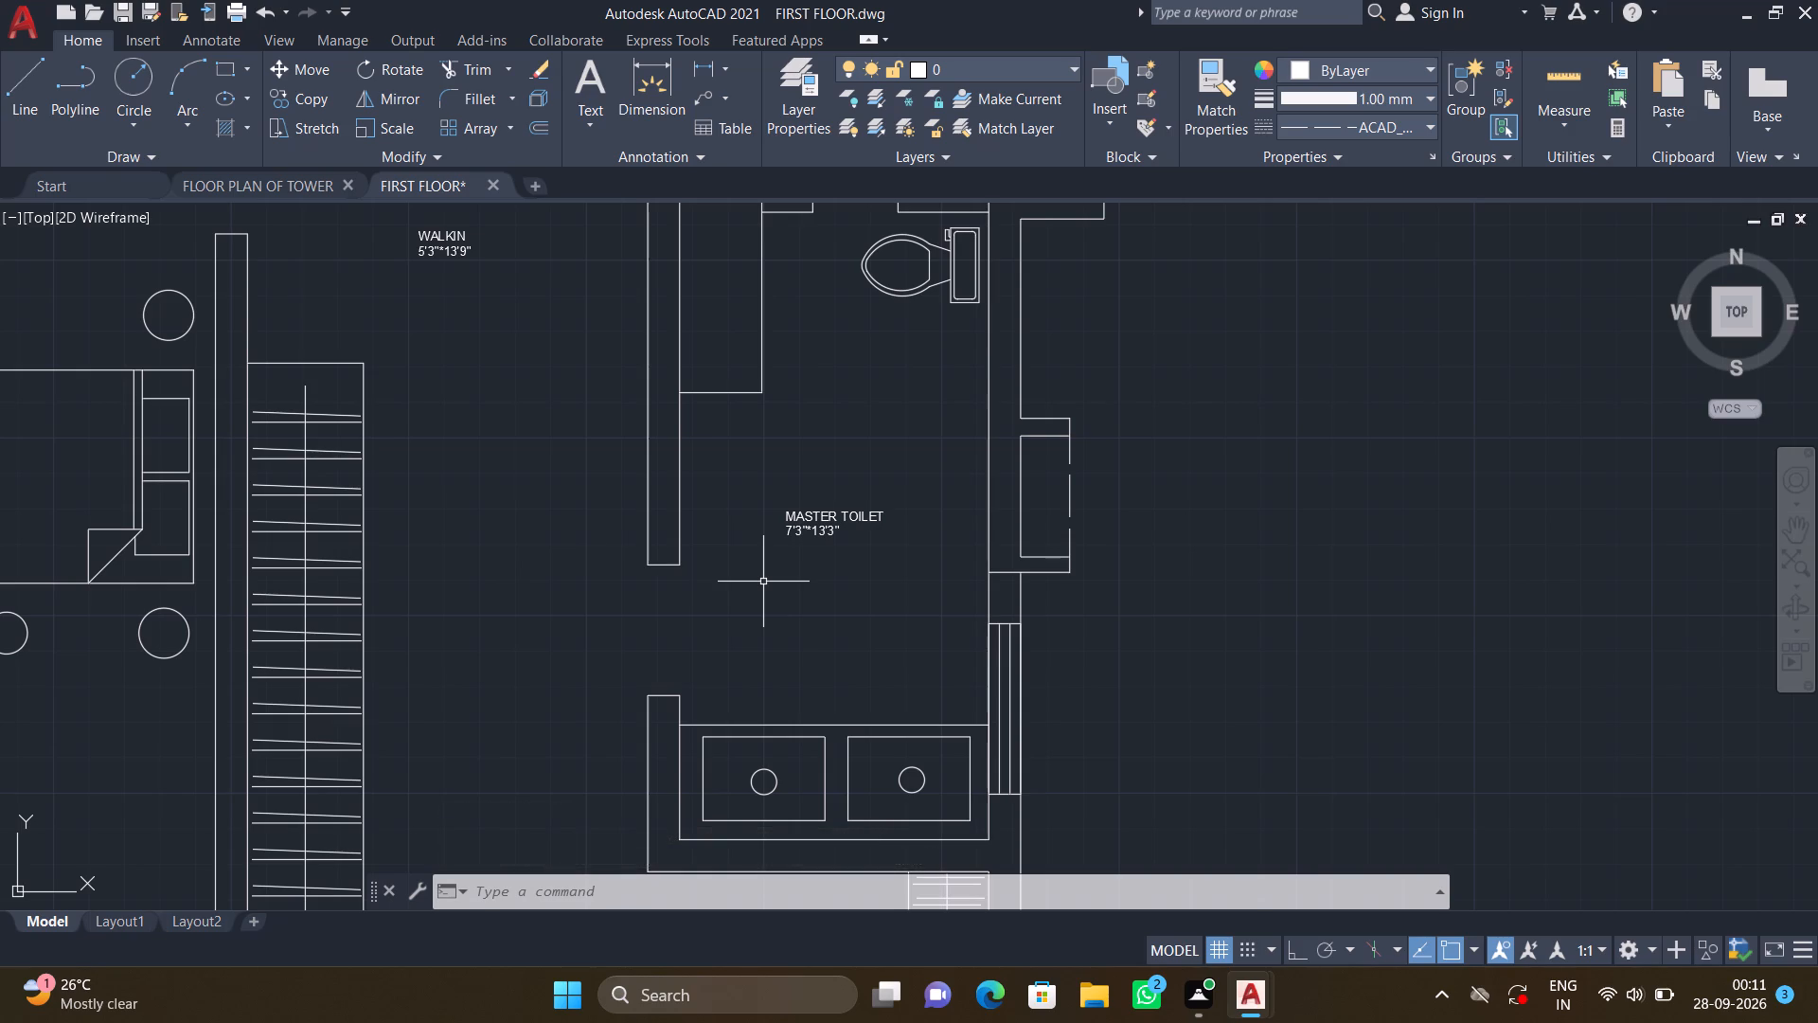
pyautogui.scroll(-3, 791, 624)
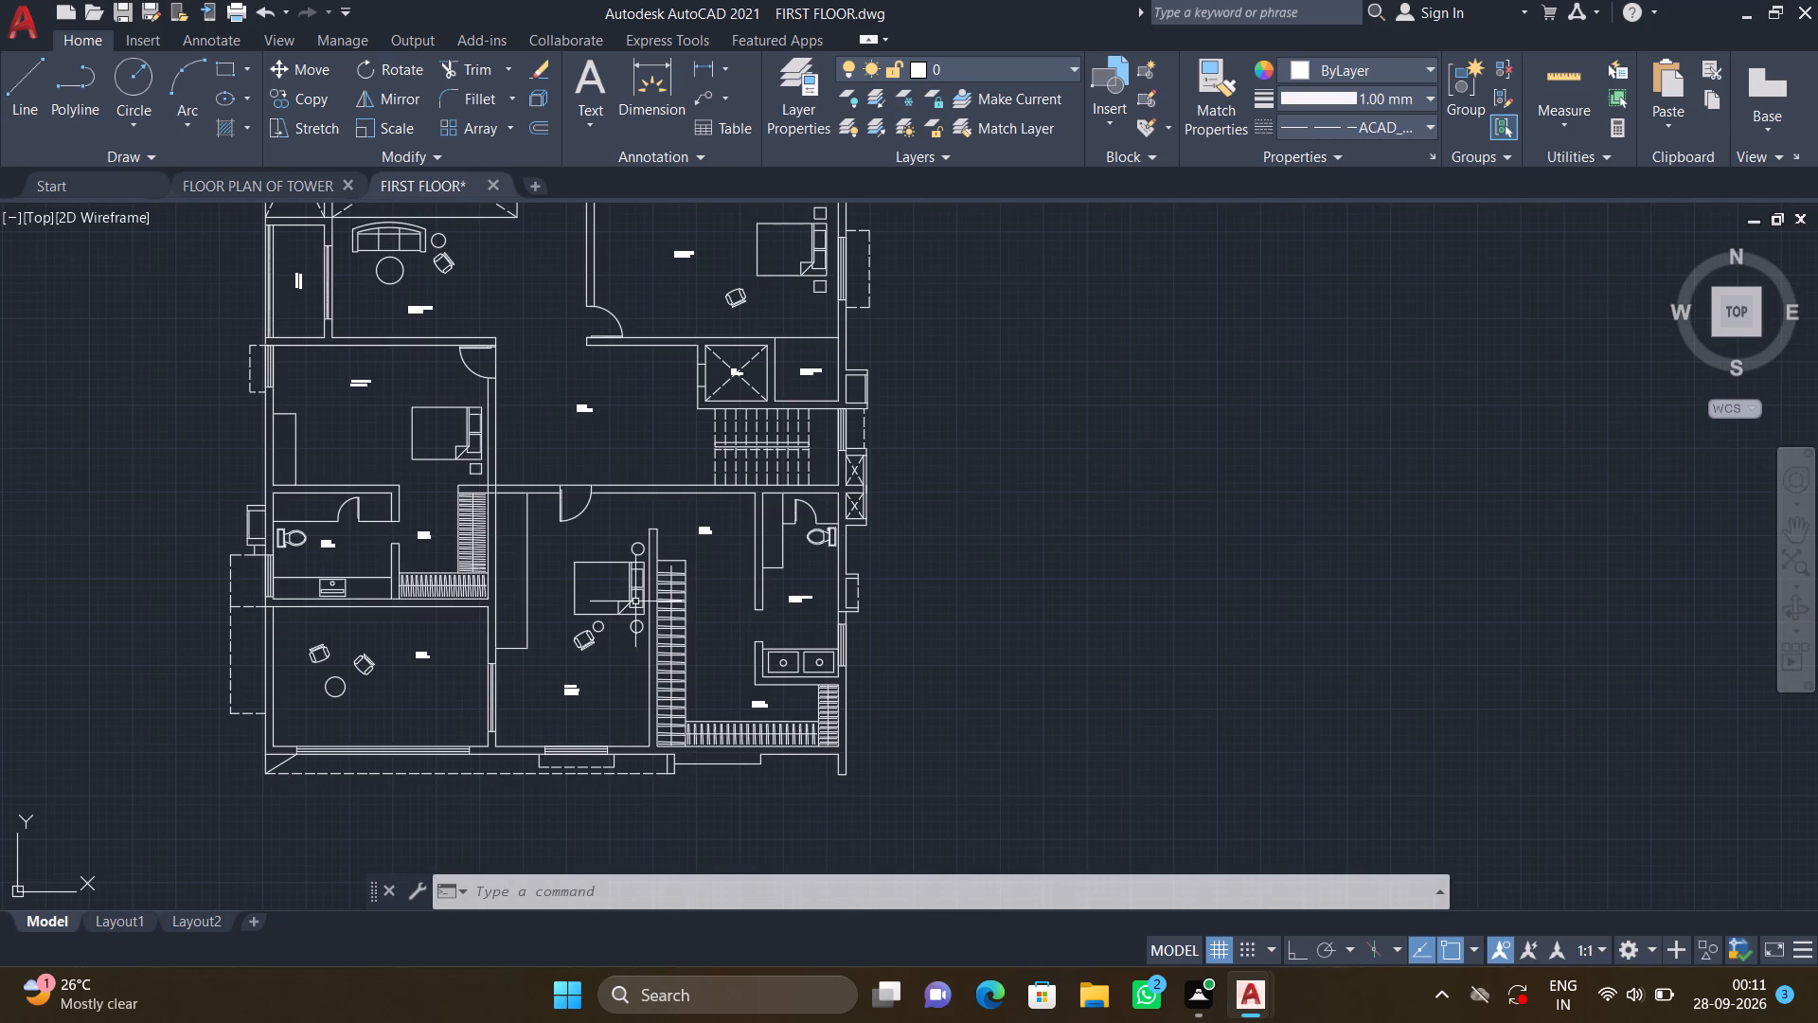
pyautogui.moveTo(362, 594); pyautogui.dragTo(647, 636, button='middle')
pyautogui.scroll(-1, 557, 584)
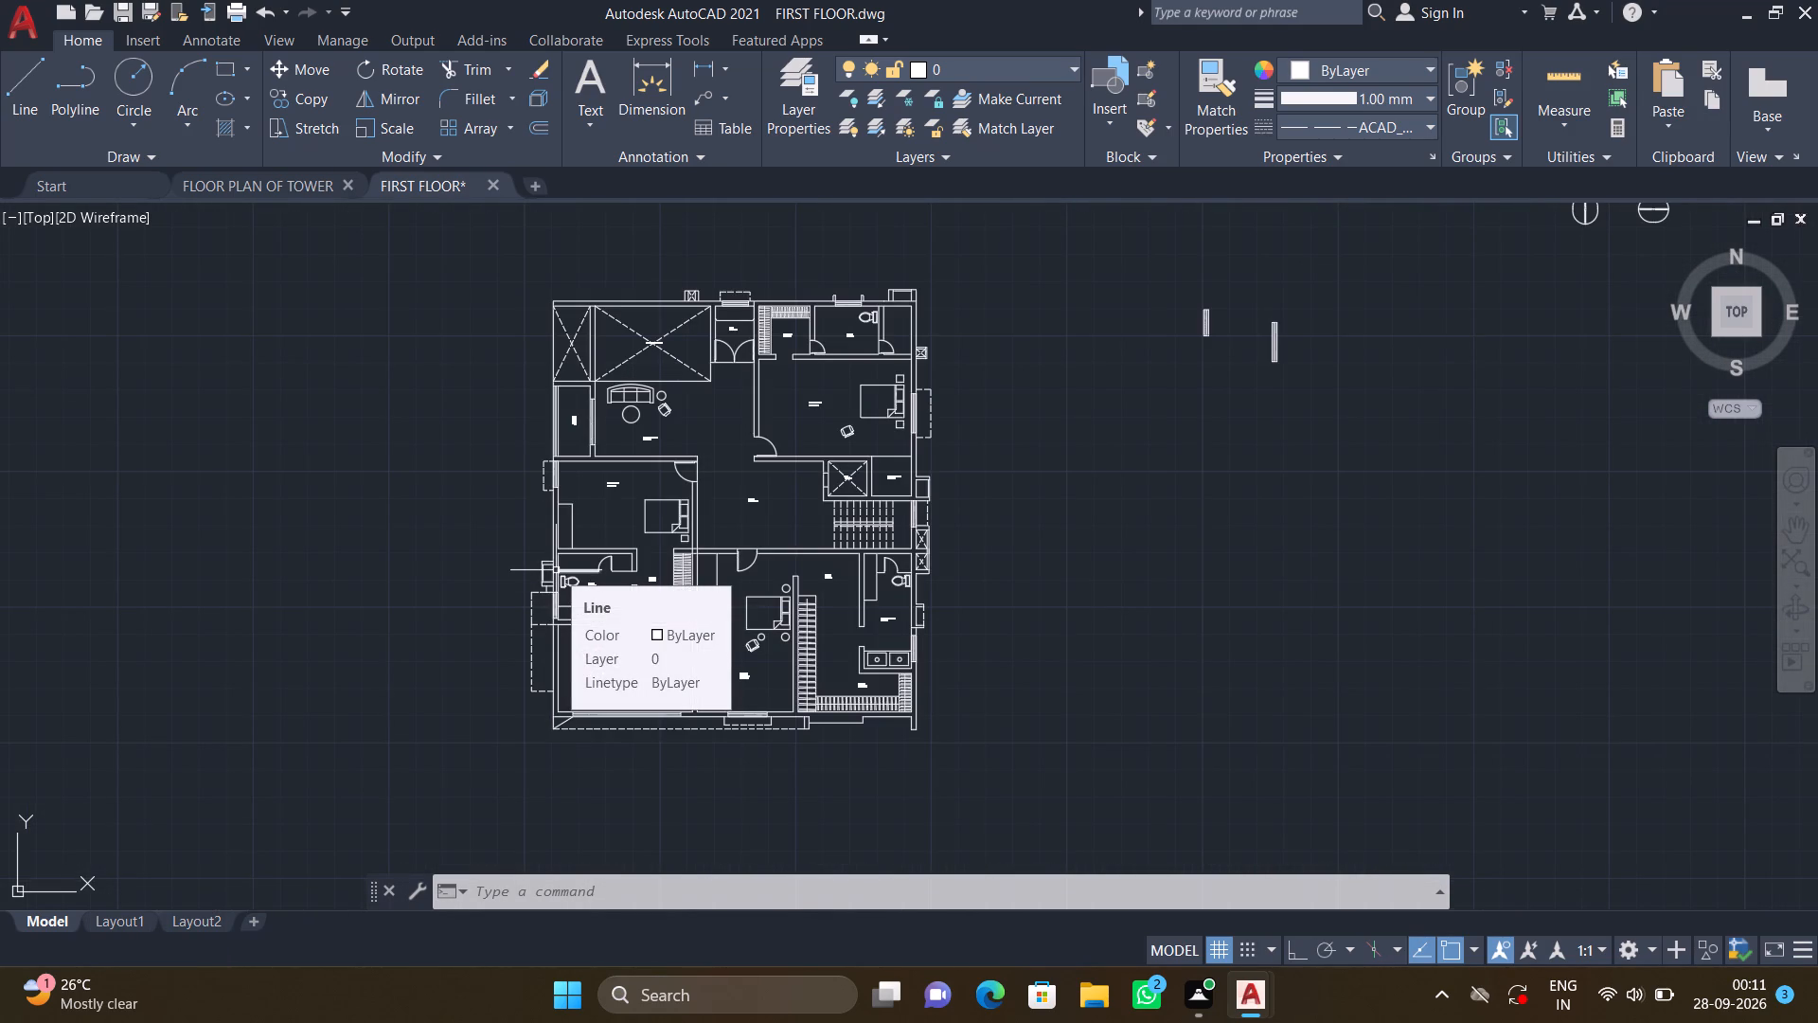
# With the ACAD_ISO02W100 linetype, draw a diagonal across the small shaft outside the Bedroom-03 toilet, from its lower outer corner to its upper wall-side corner.
pyautogui.click(1354, 122)
pyautogui.click(1311, 211)
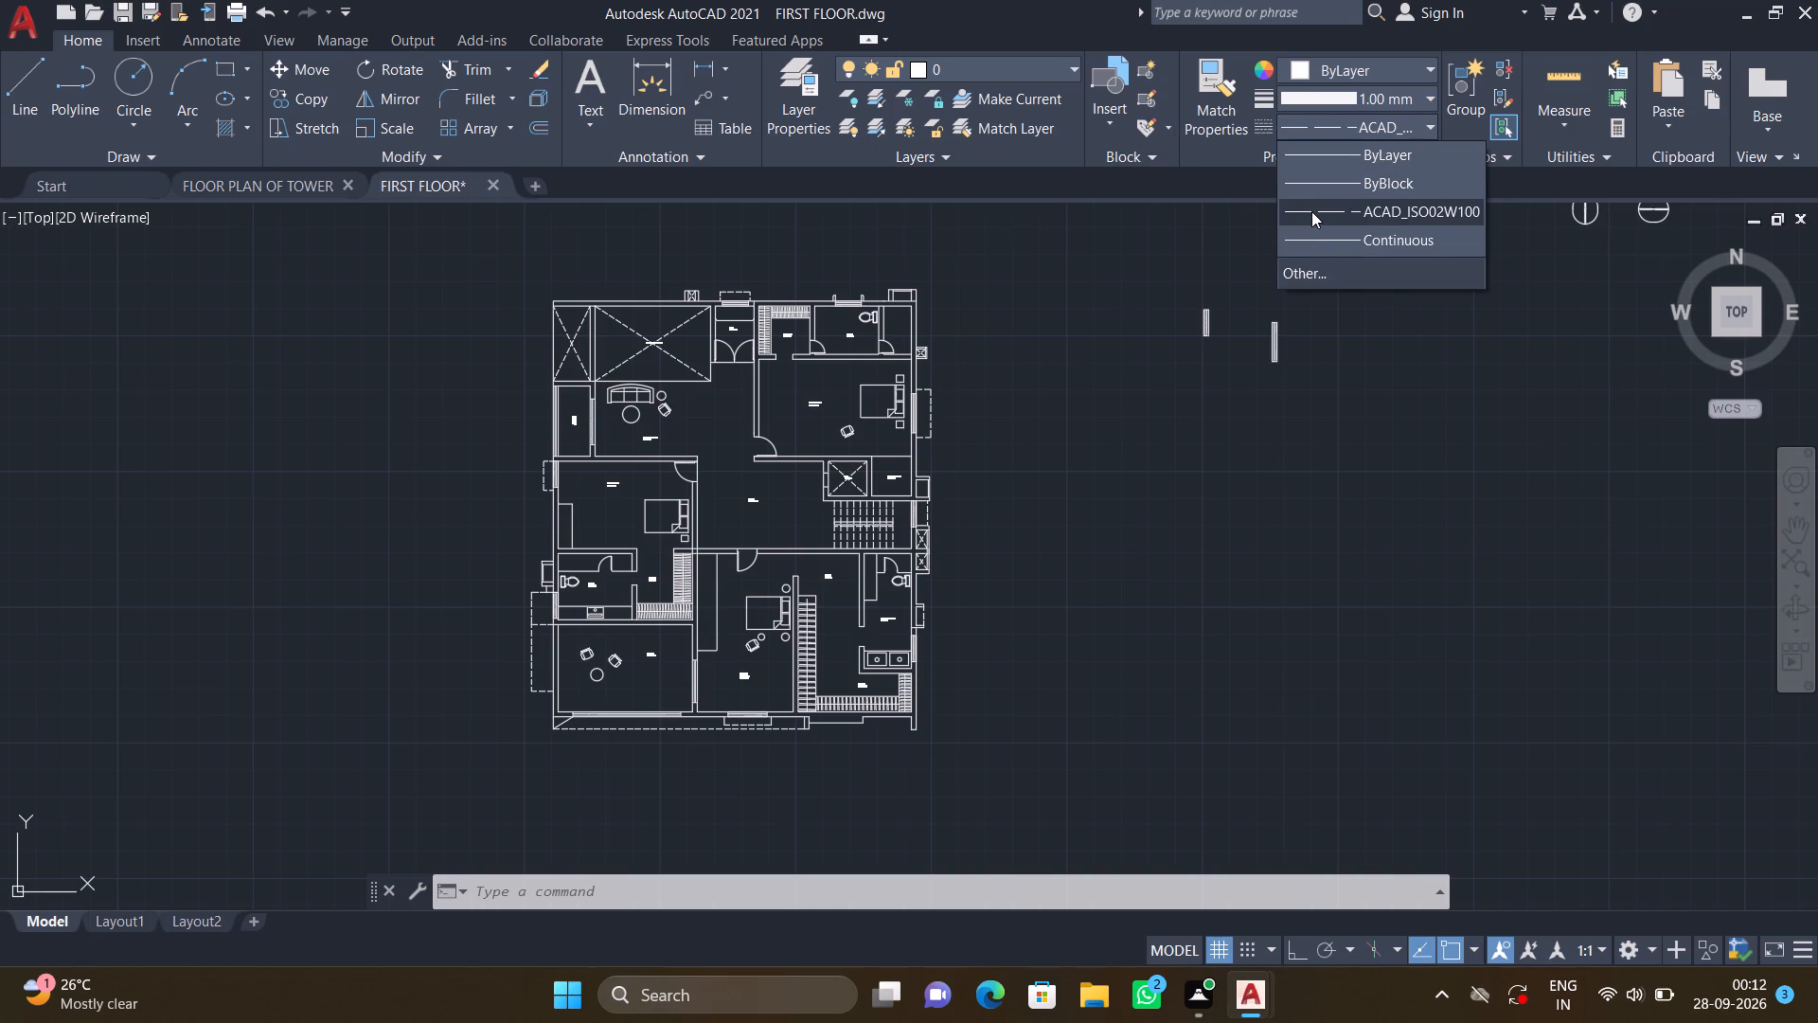
pyautogui.scroll(3, 537, 494)
pyautogui.moveTo(530, 554); pyautogui.dragTo(536, 543, button='middle')
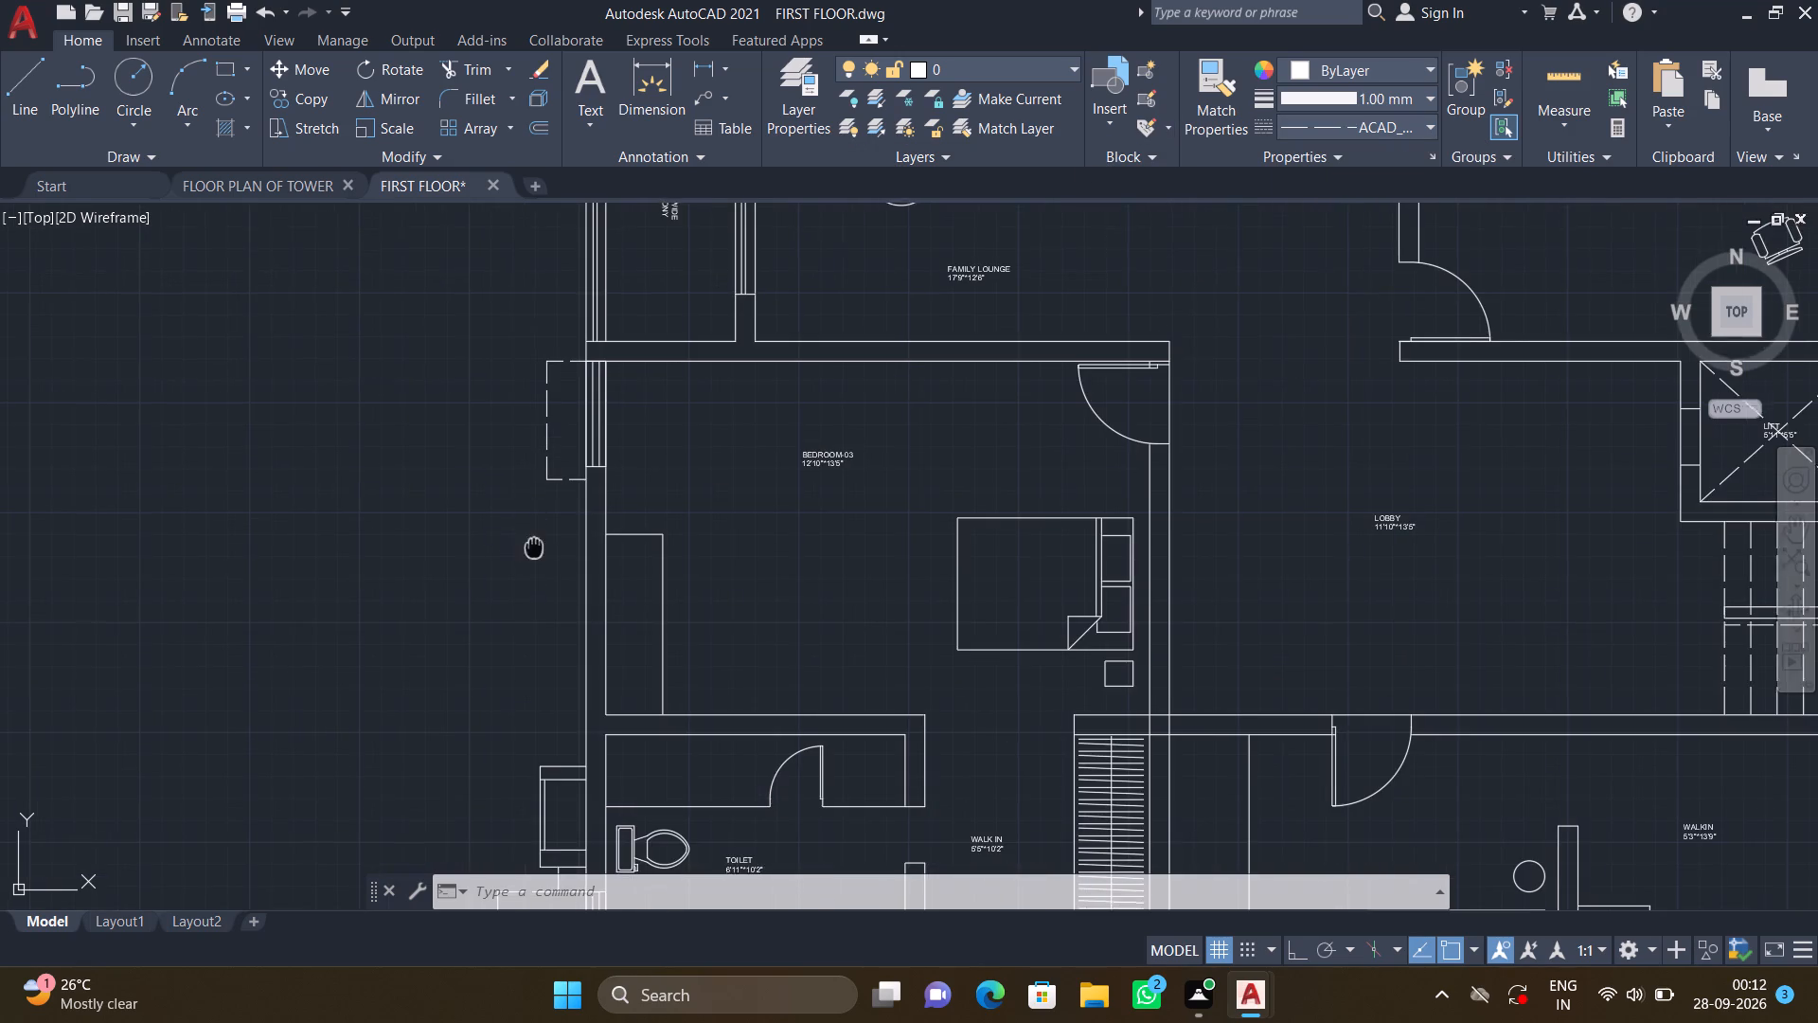
pyautogui.moveTo(536, 543); pyautogui.dragTo(552, 396, button='middle')
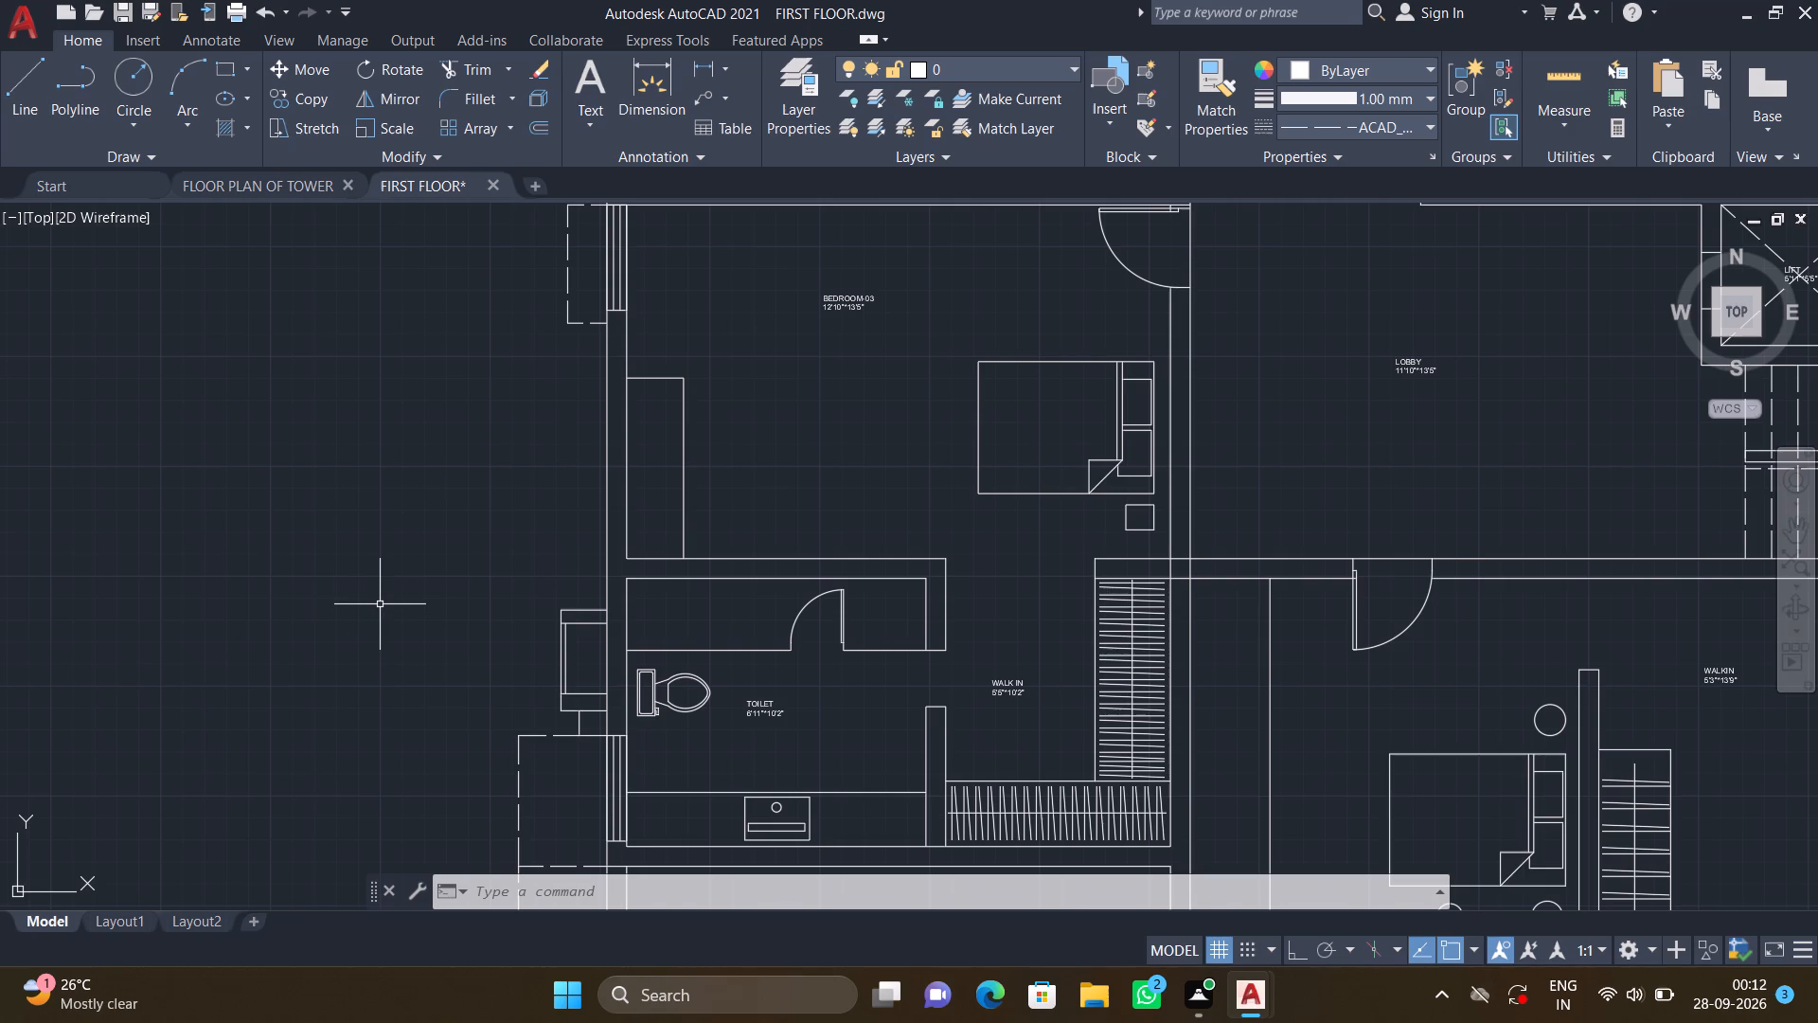
pyautogui.press('F8')
pyautogui.press('l')
pyautogui.press('Return')
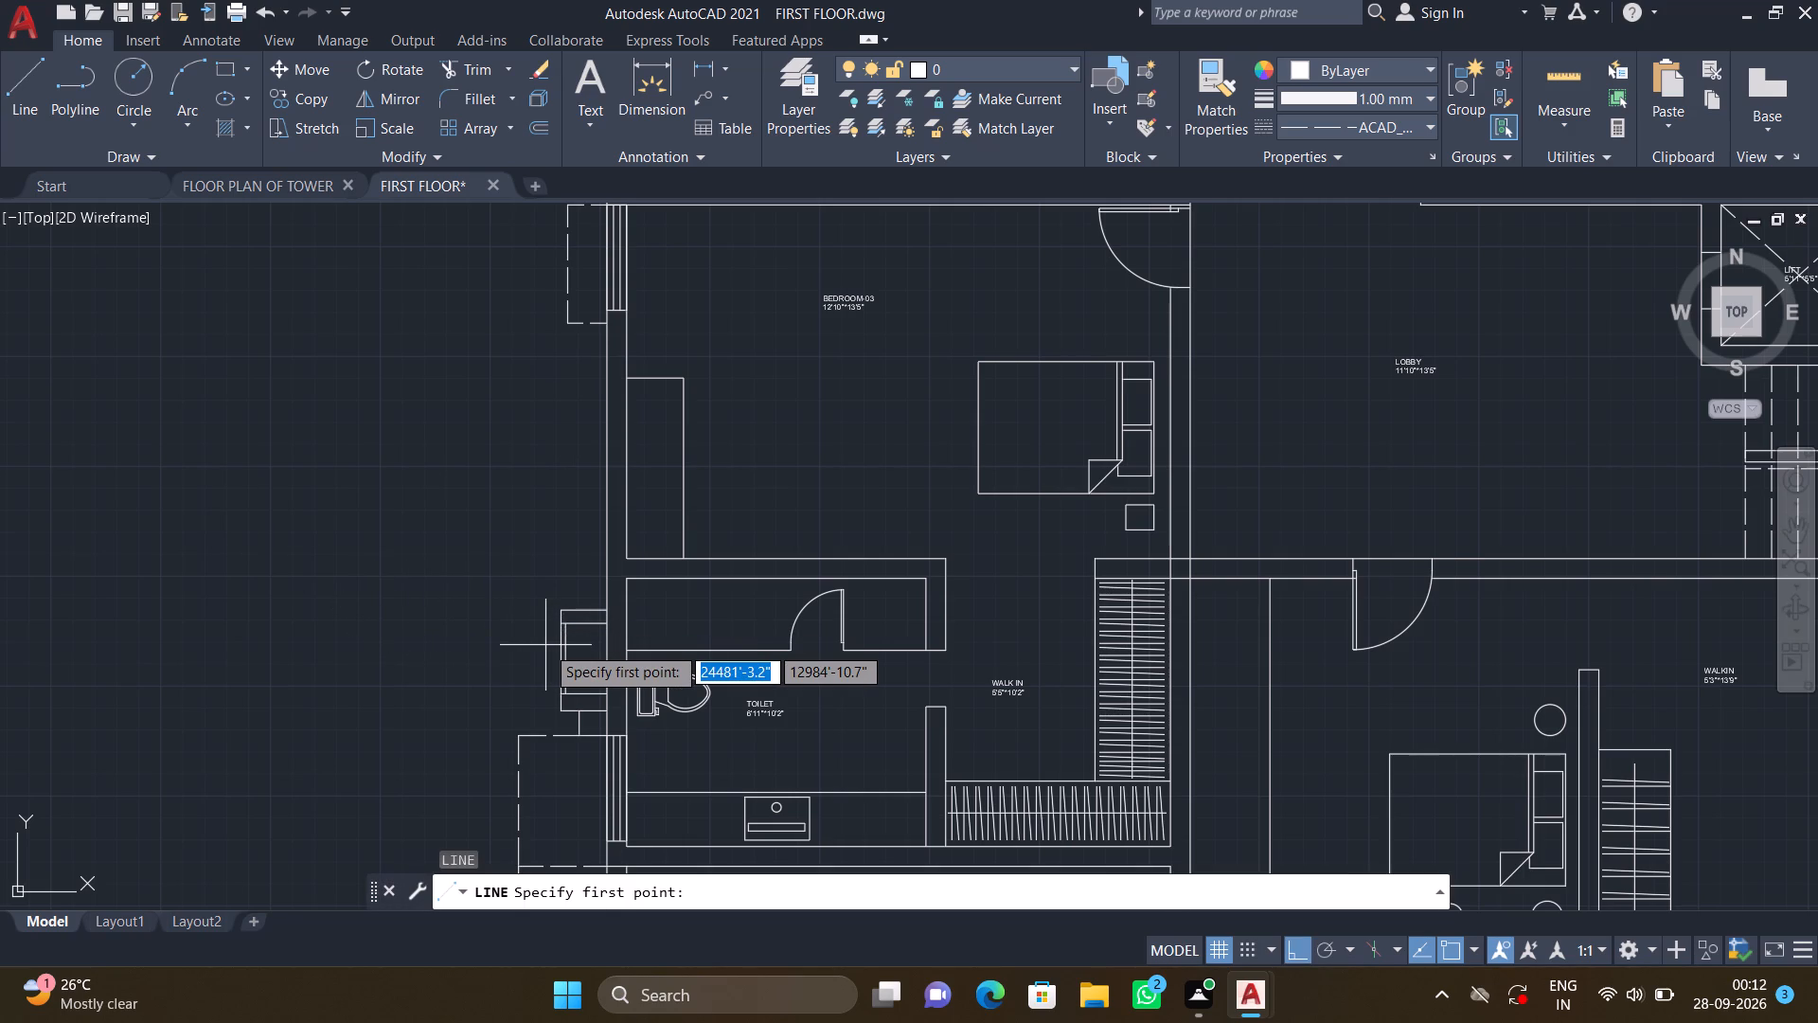
pyautogui.moveTo(494, 562); pyautogui.dragTo(414, 275, button='middle')
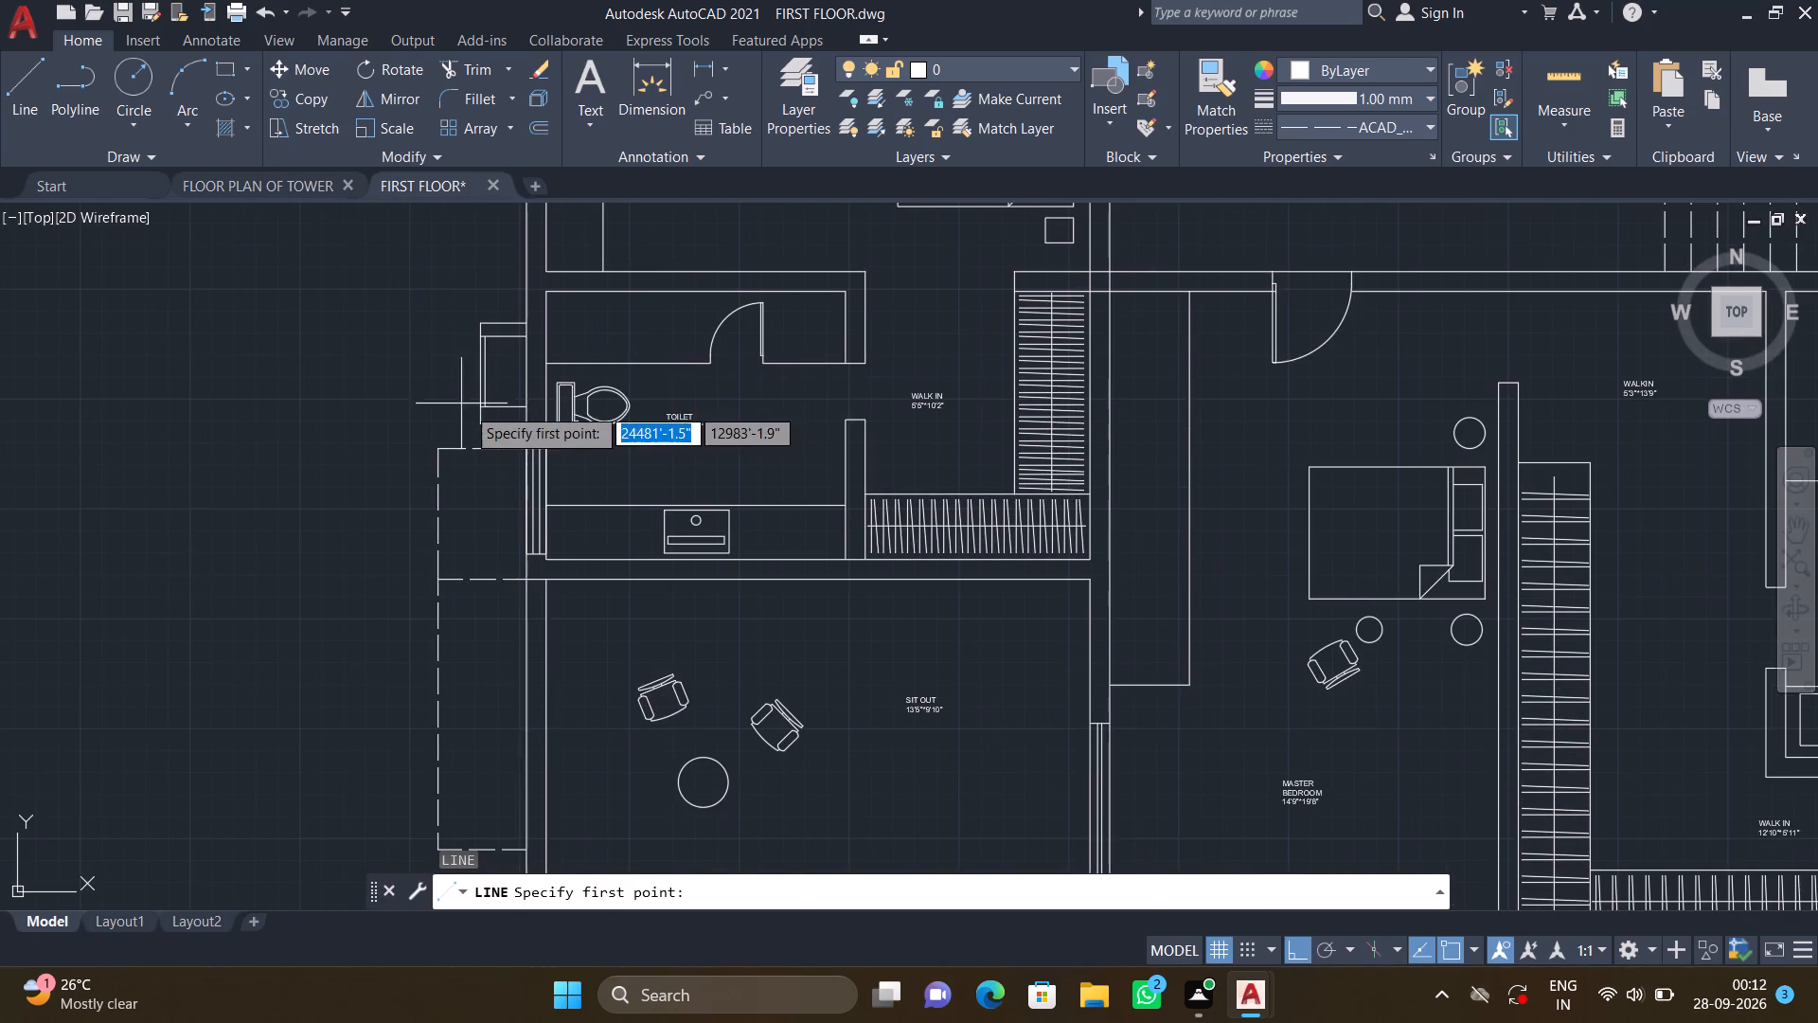
pyautogui.scroll(3, 491, 393)
pyautogui.click(450, 440)
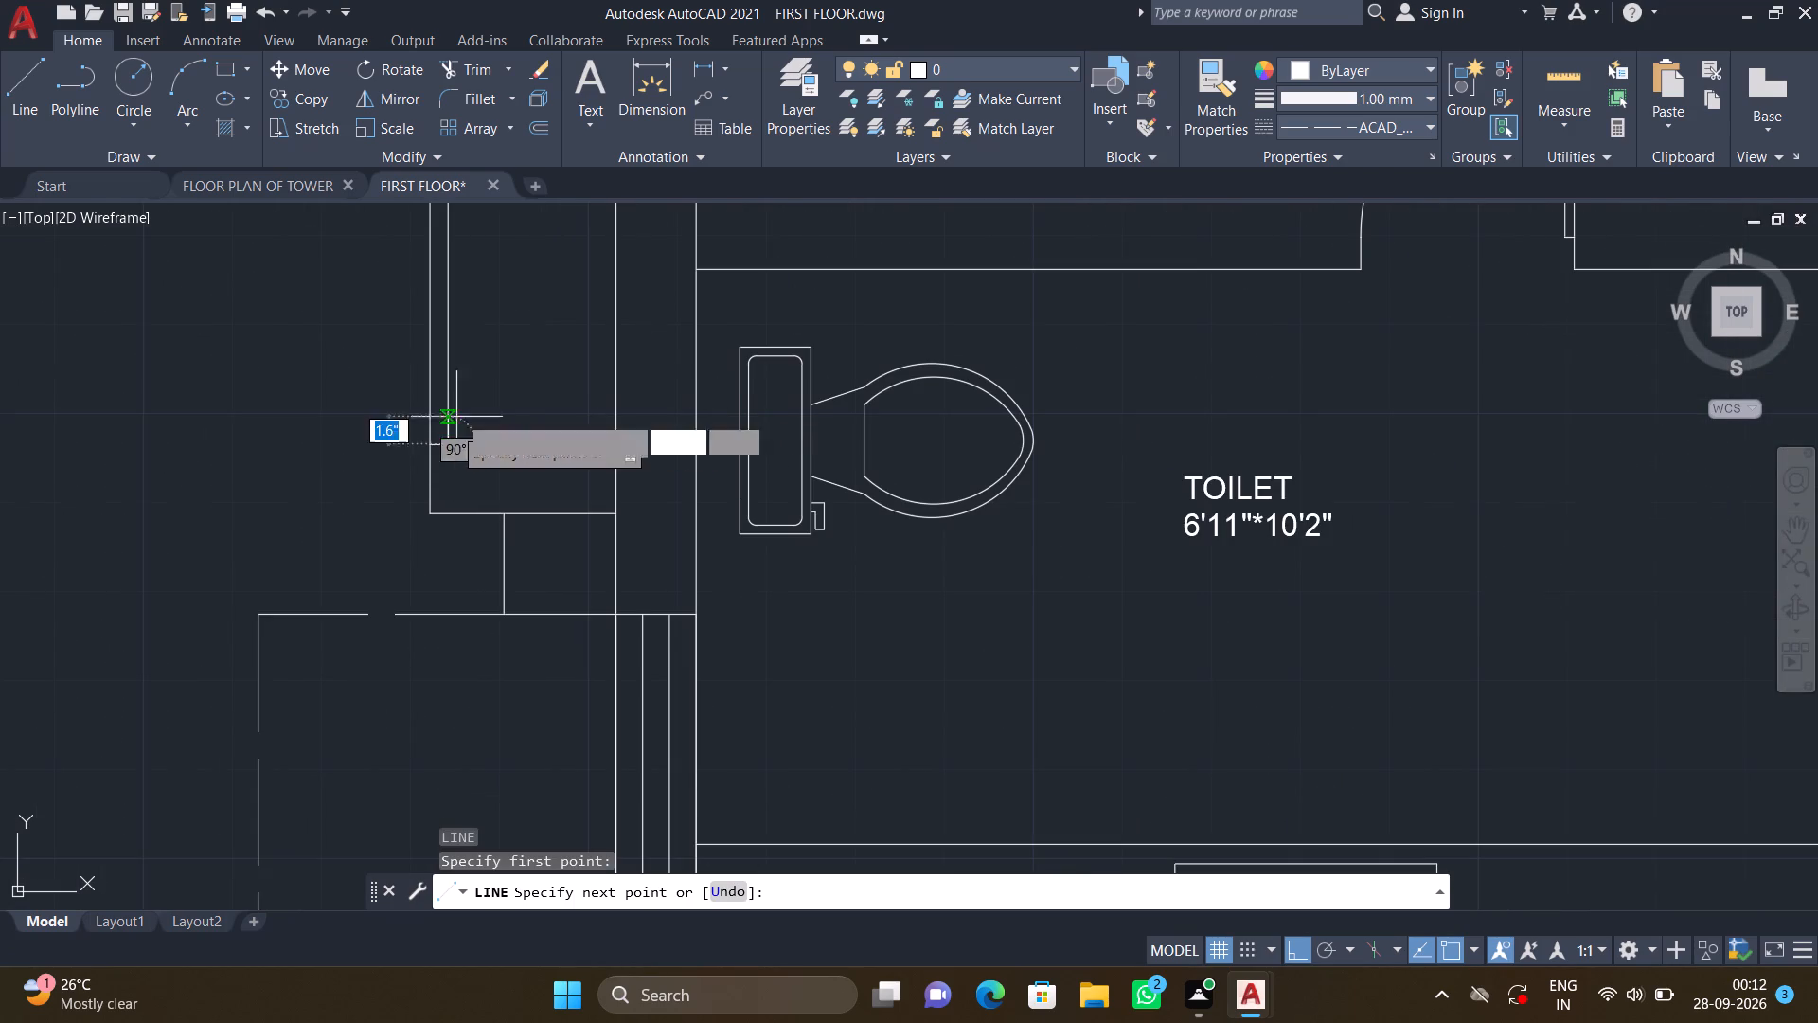
pyautogui.scroll(-1, 508, 335)
pyautogui.press('F8')
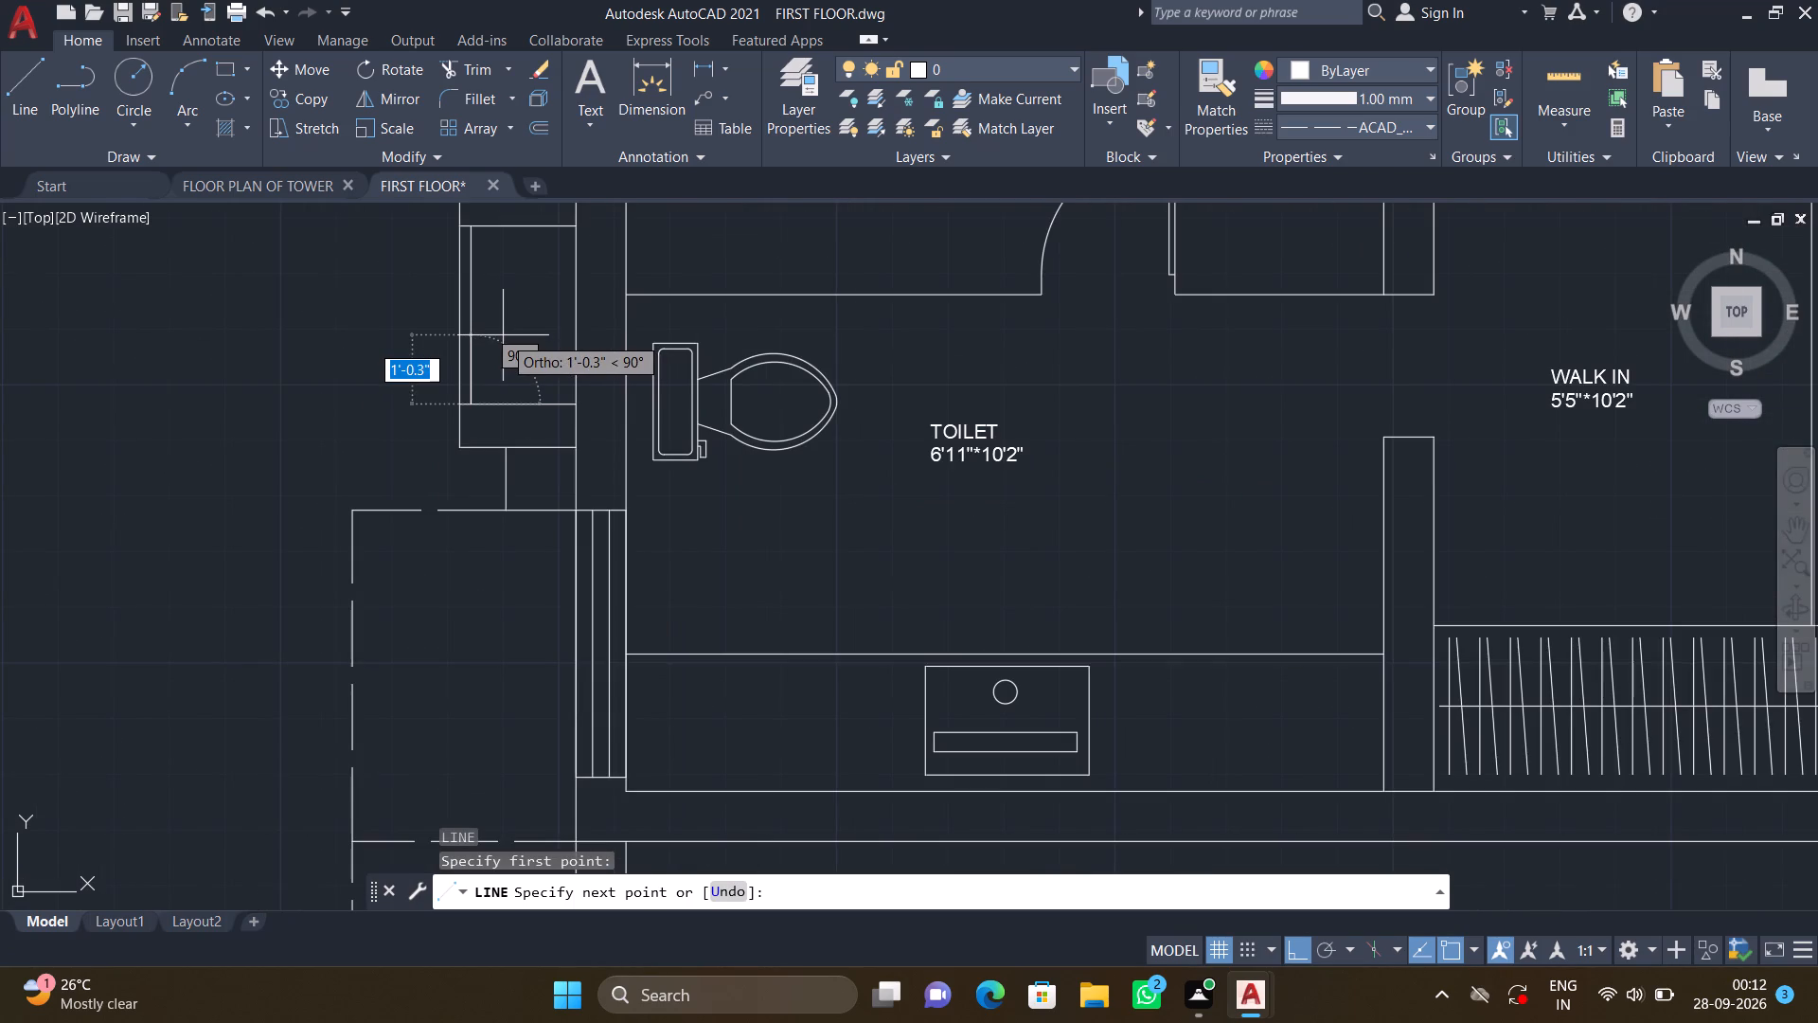
pyautogui.moveTo(496, 339); pyautogui.dragTo(465, 467, button='middle')
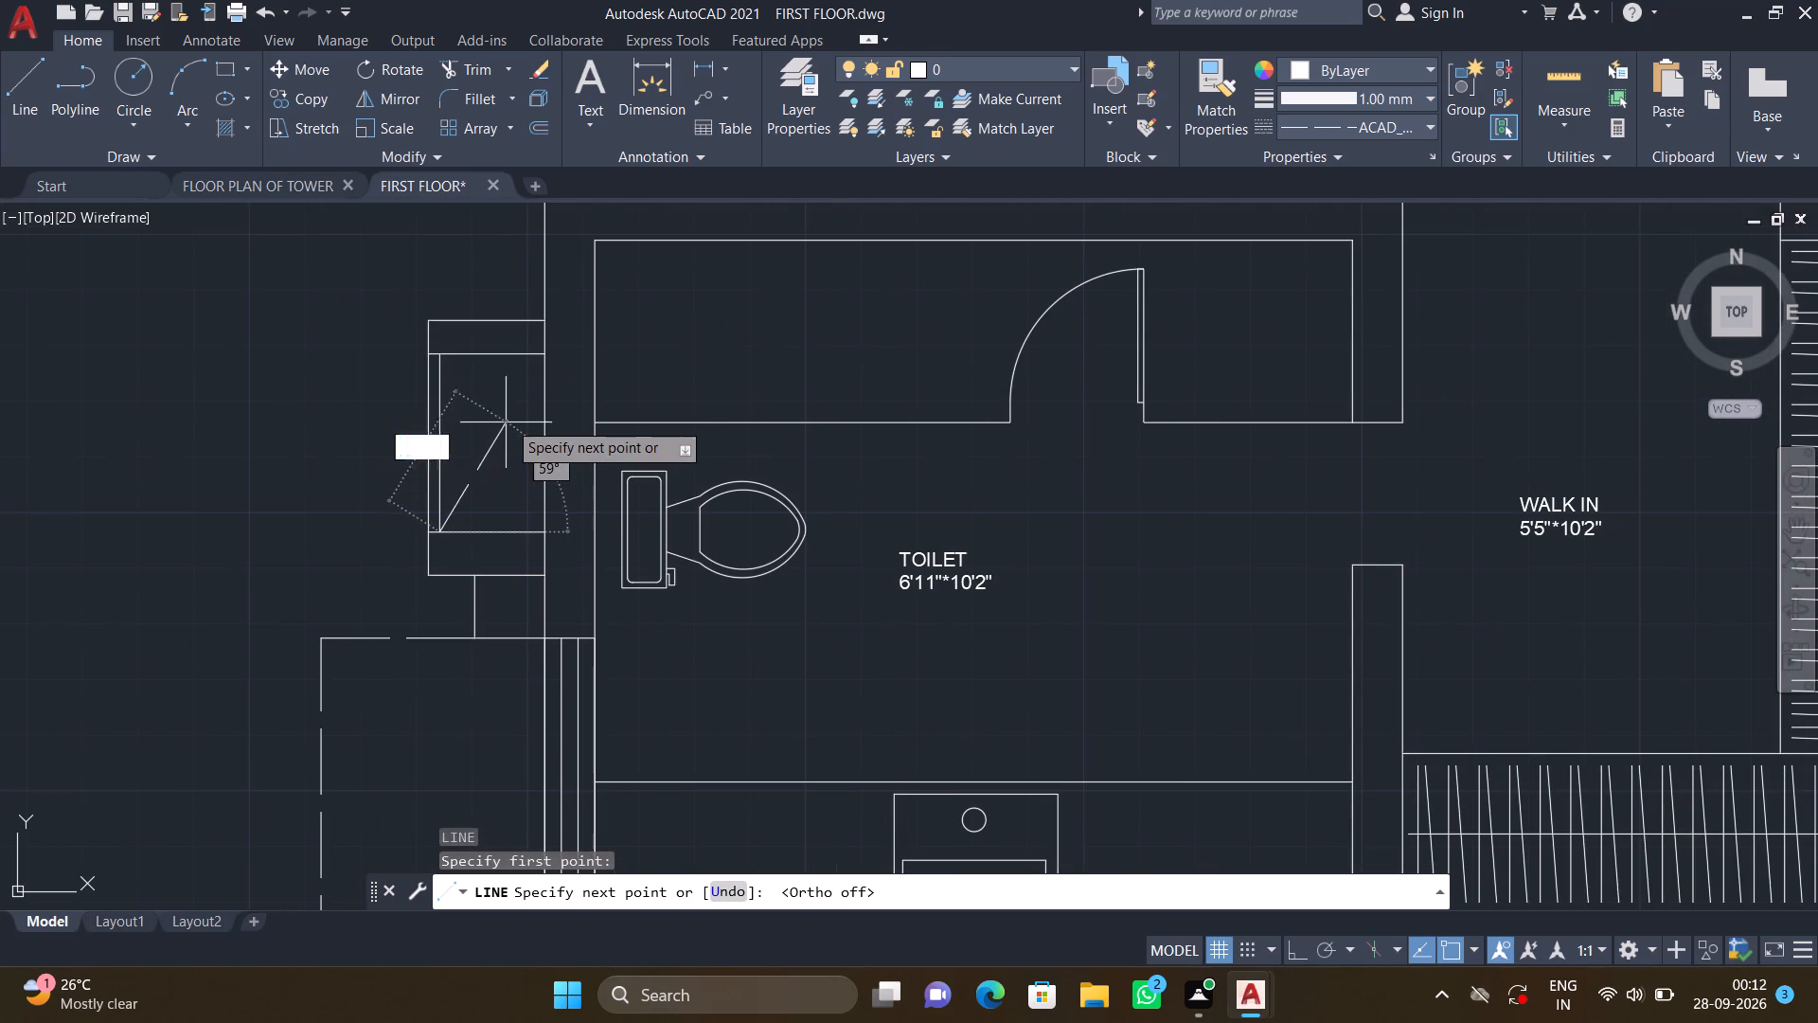
pyautogui.scroll(1, 527, 378)
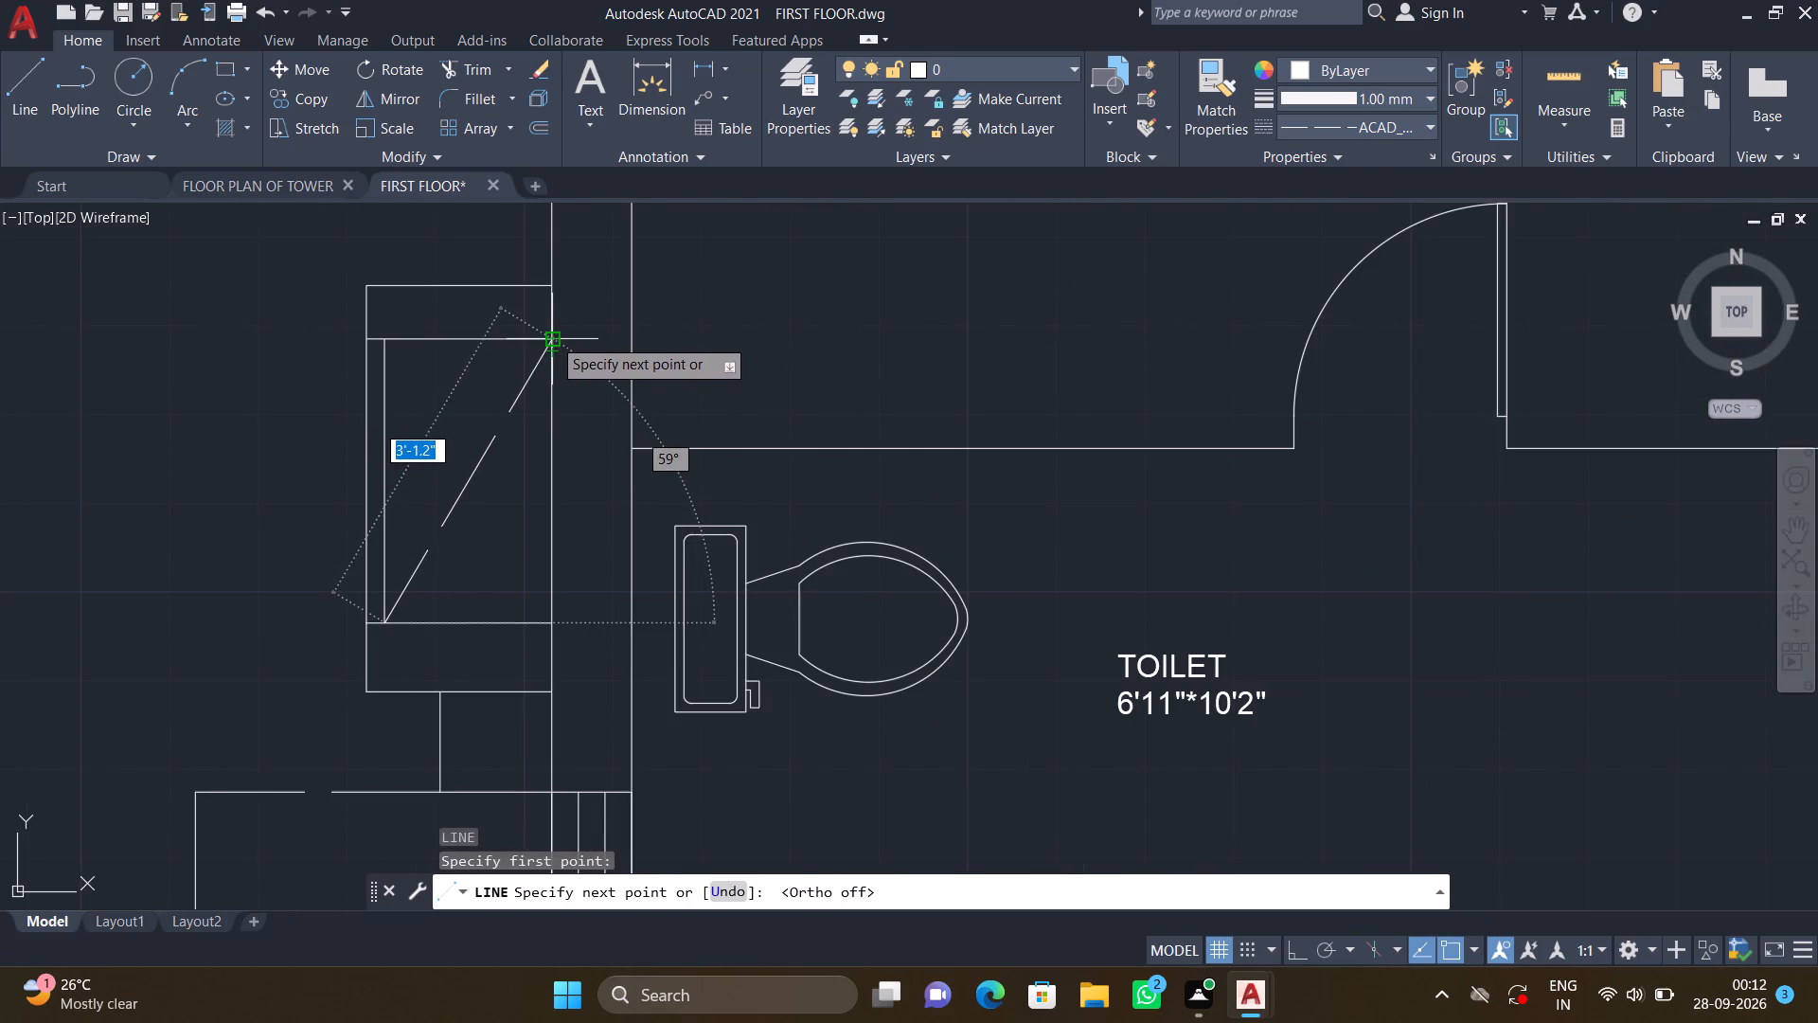
pyautogui.click(552, 337)
pyautogui.press('Return')
# Draw the opposite dashed diagonal across the same shaft, from its upper outer corner to its lower wall-side corner.
pyautogui.press('space')
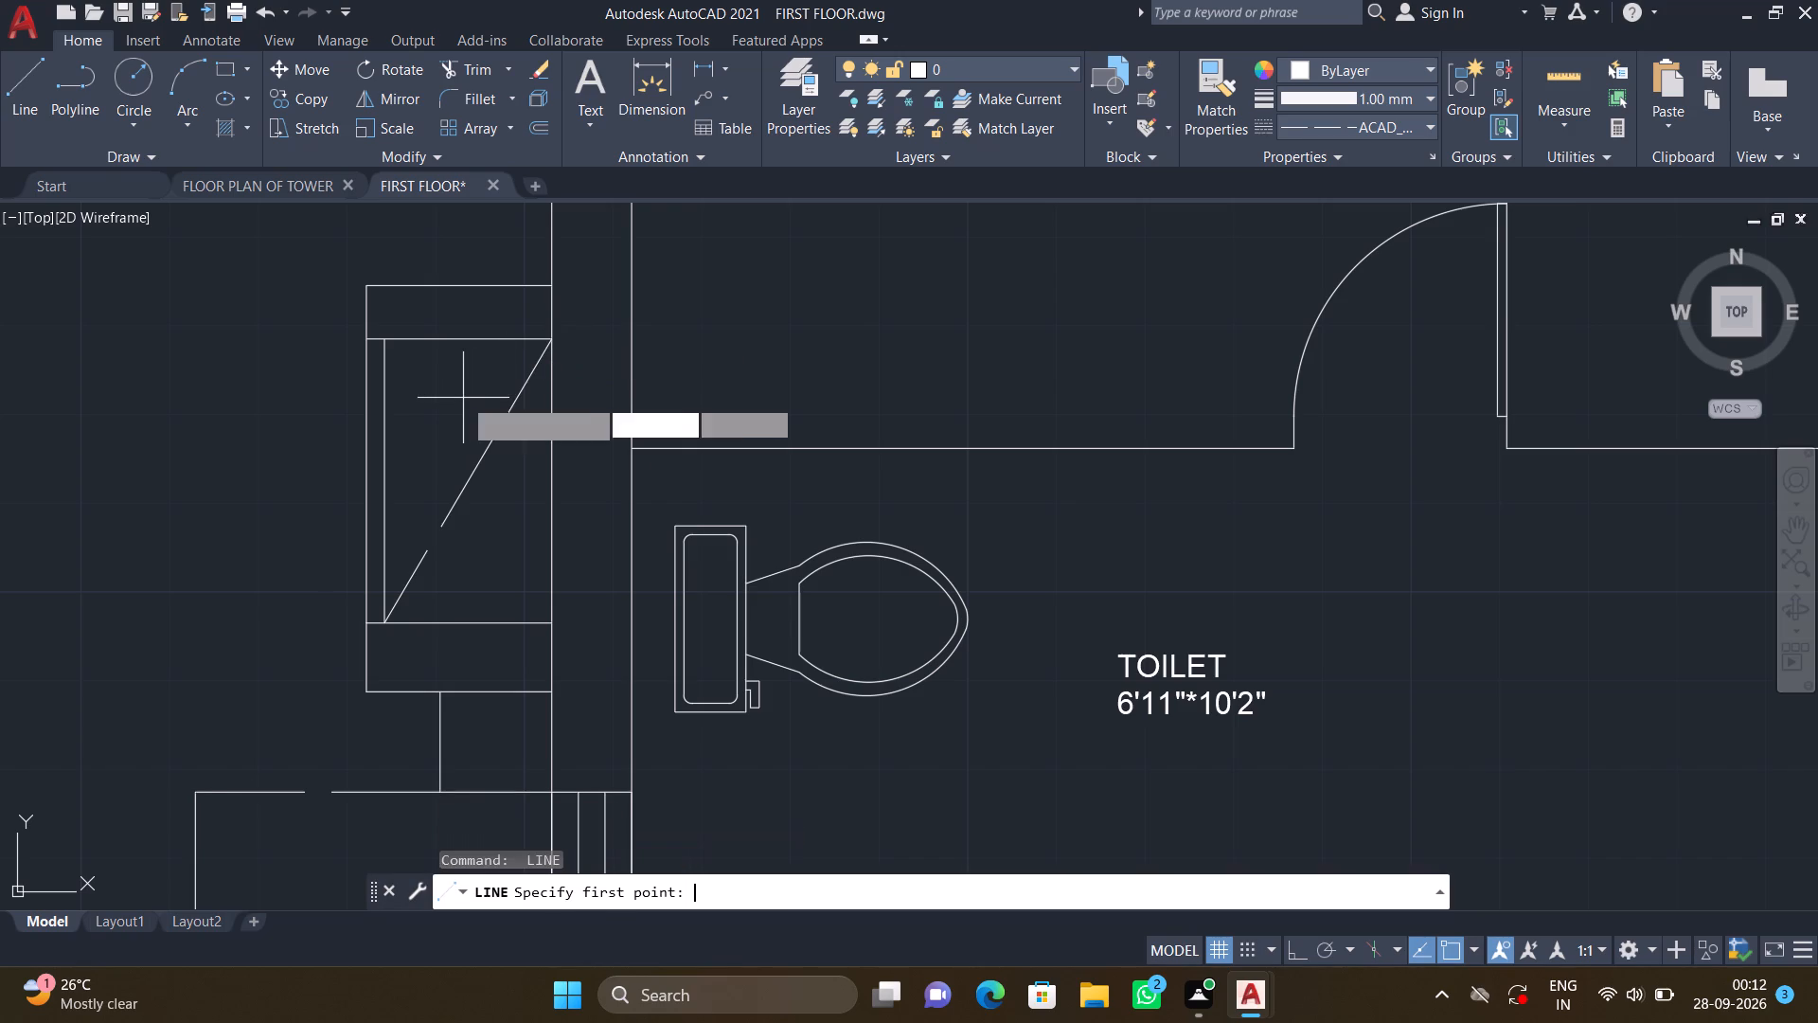
pyautogui.click(387, 342)
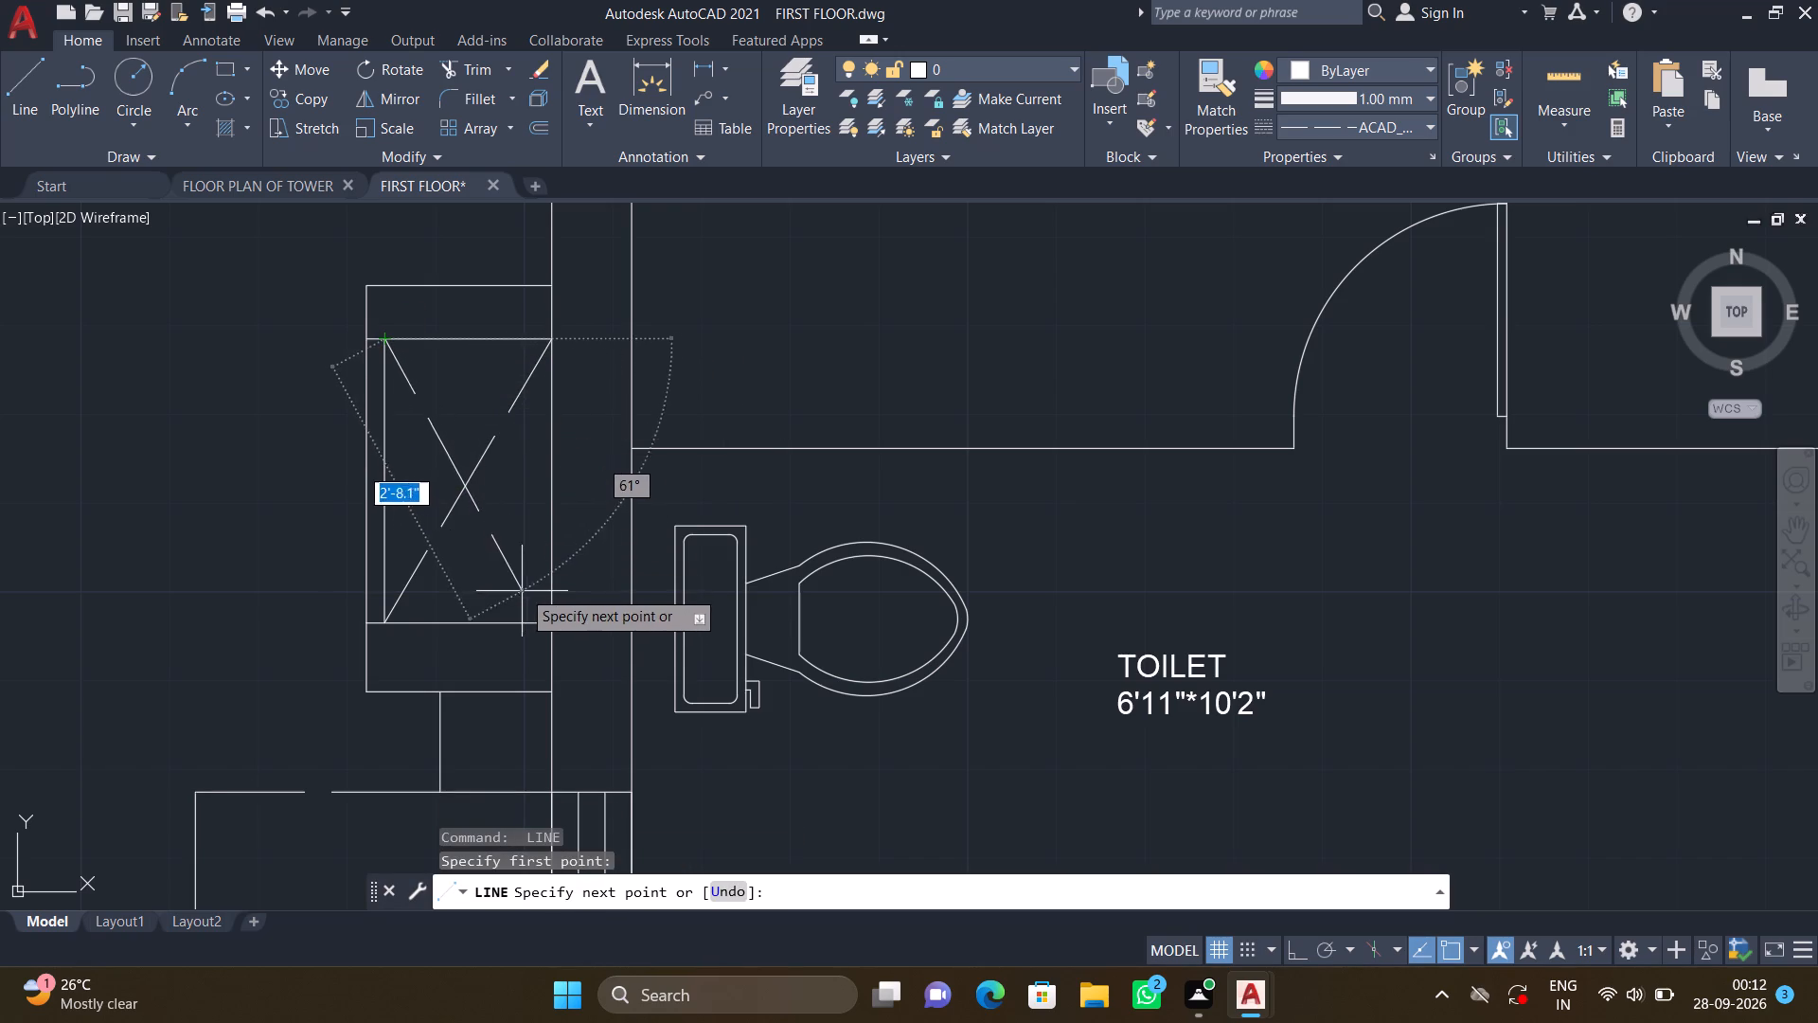
pyautogui.click(546, 621)
pyautogui.press('Return')
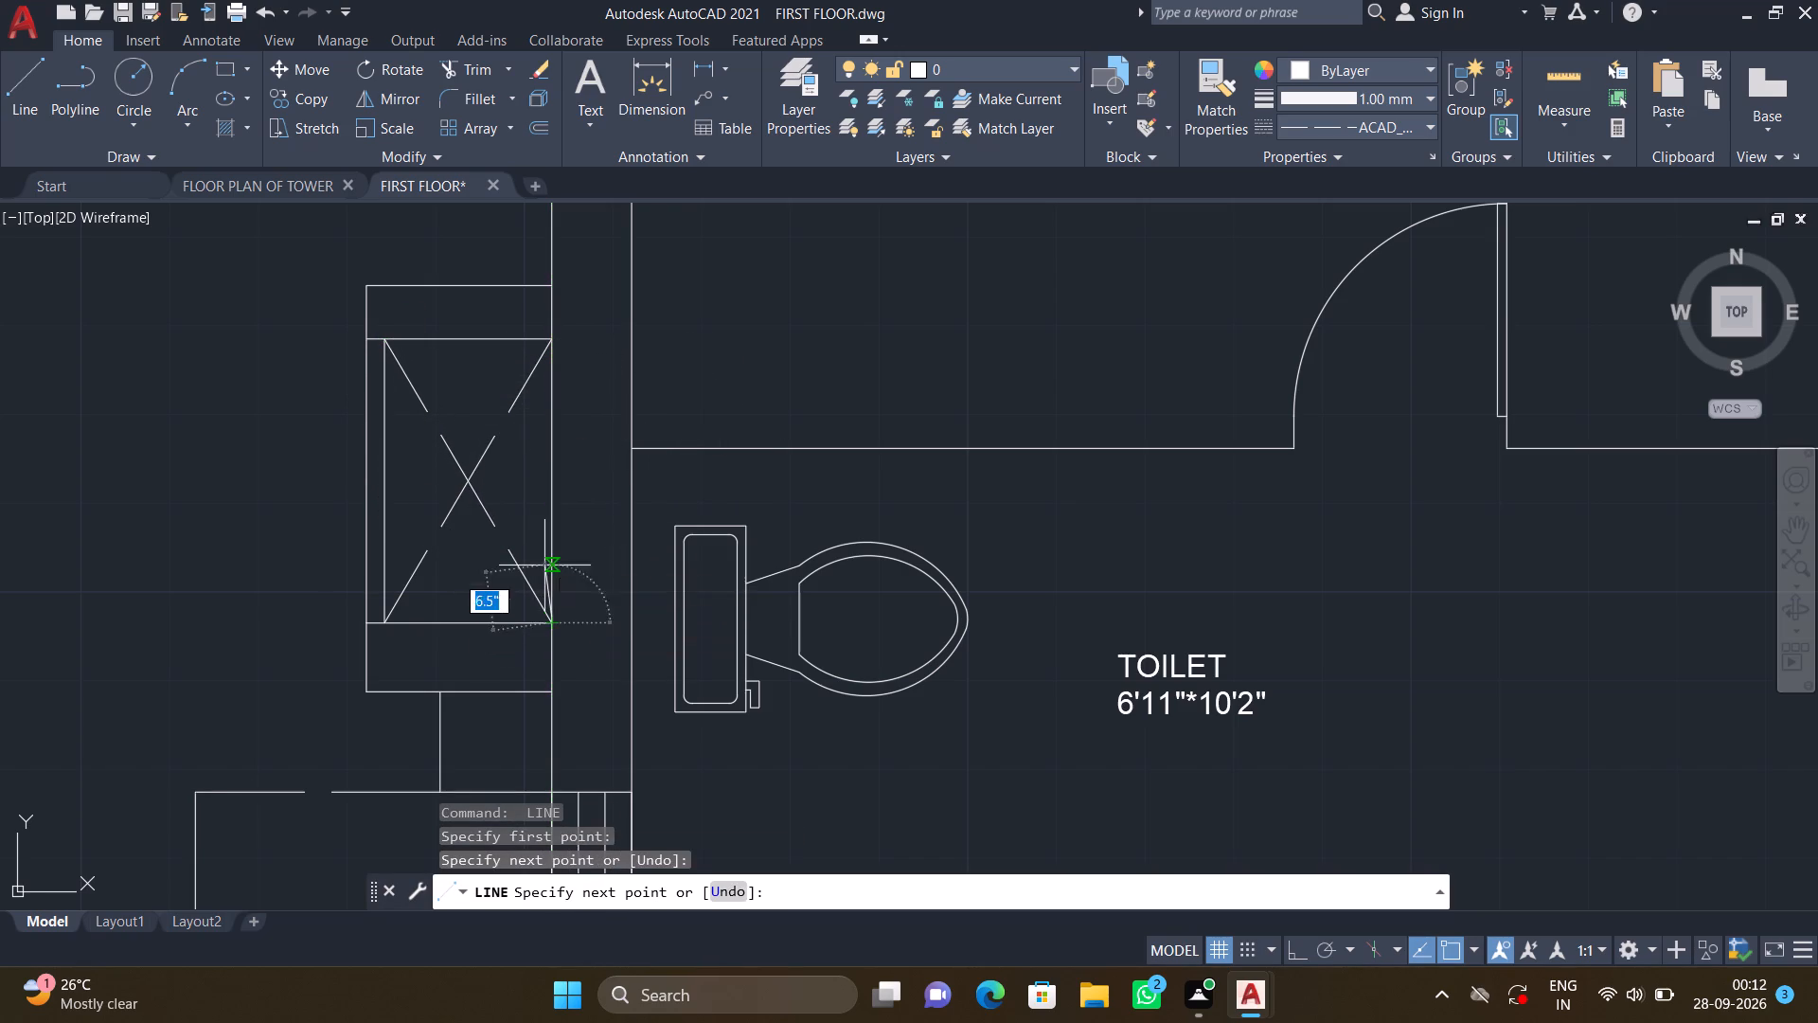
# Add a multiline text label reading FIRST FLOOR below the plan, just under the dashed line by the master bedroom.
pyautogui.scroll(-1, 678, 483)
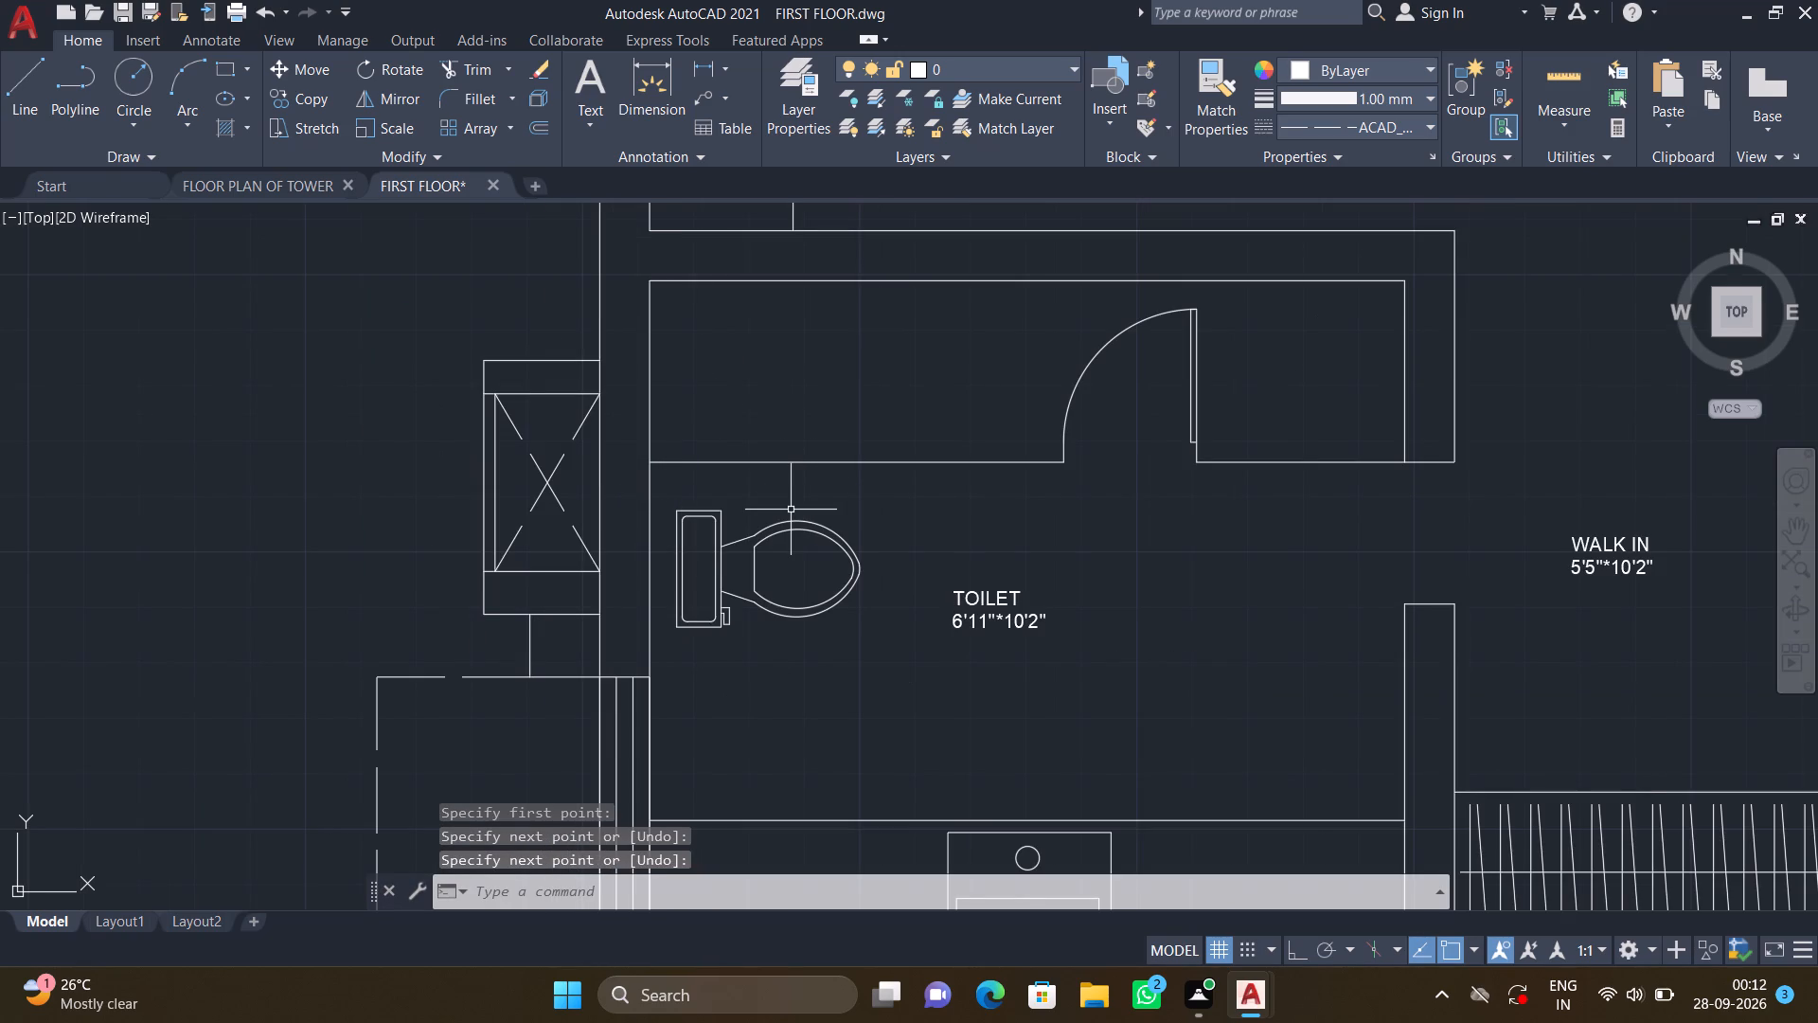
pyautogui.scroll(-2, 799, 516)
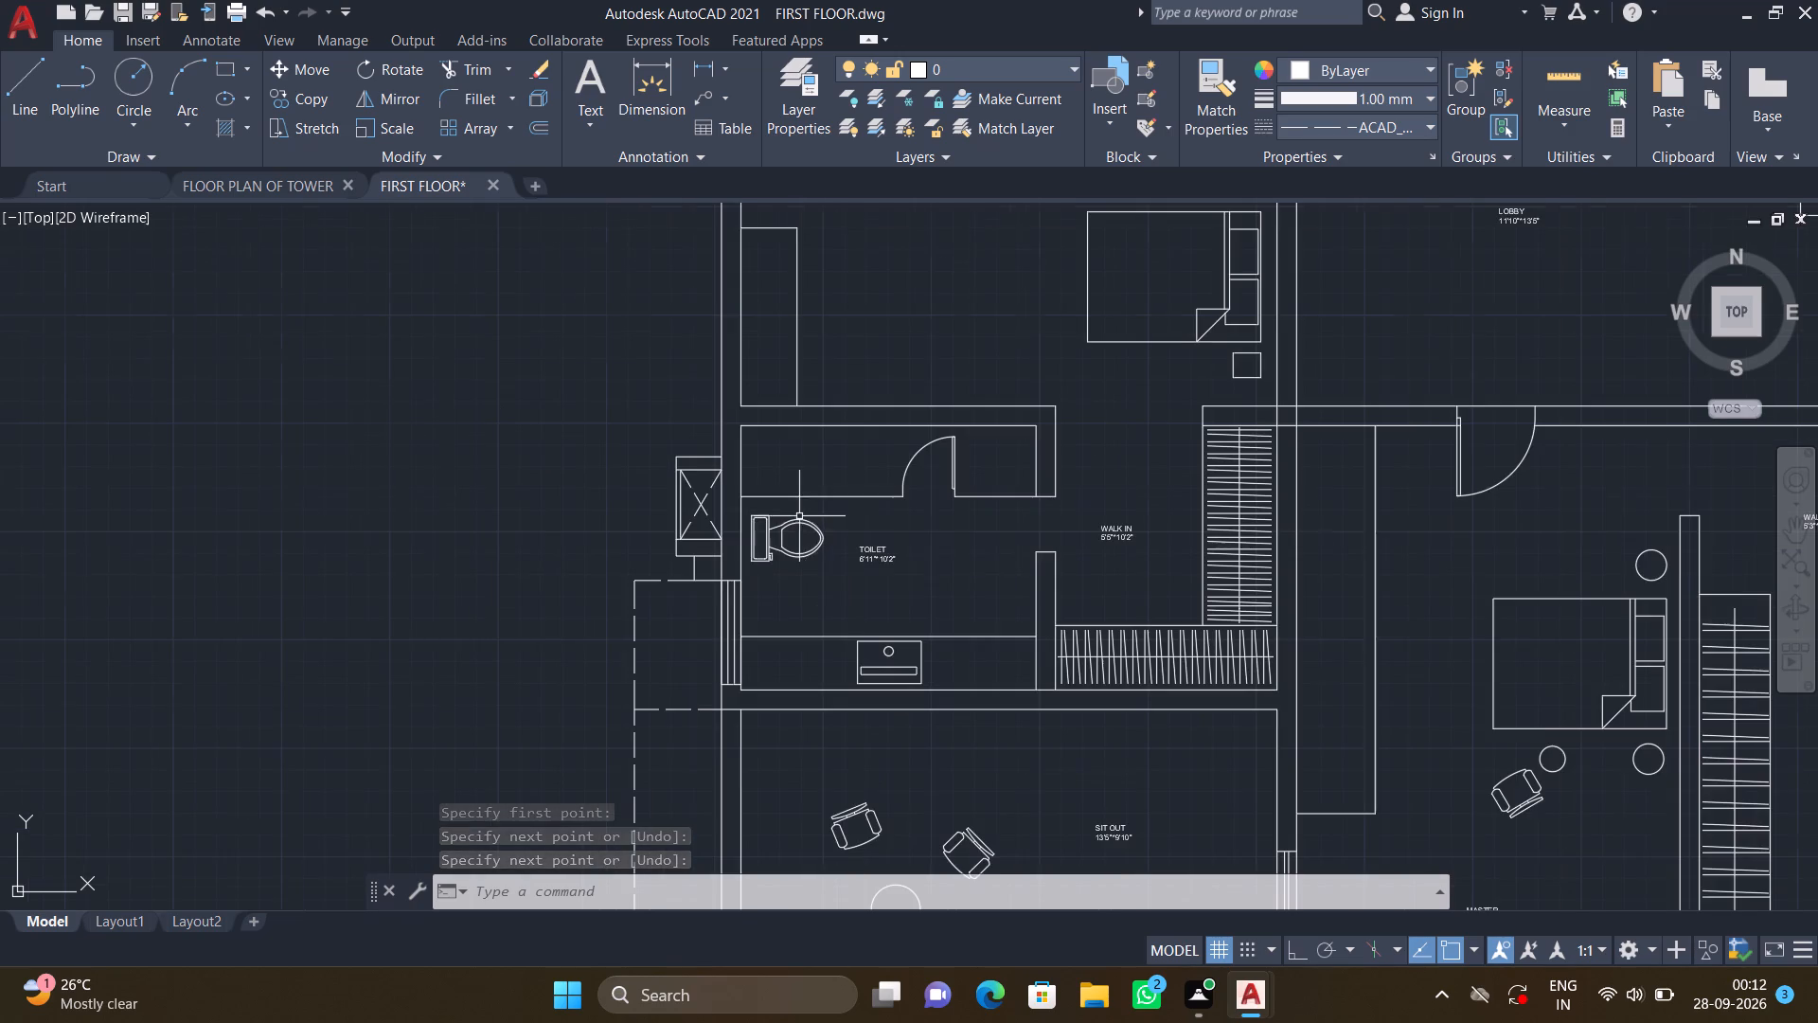
pyautogui.moveTo(1000, 564); pyautogui.dragTo(585, 476, button='middle')
pyautogui.scroll(-3, 481, 476)
pyautogui.moveTo(871, 503); pyautogui.dragTo(807, 499, button='middle')
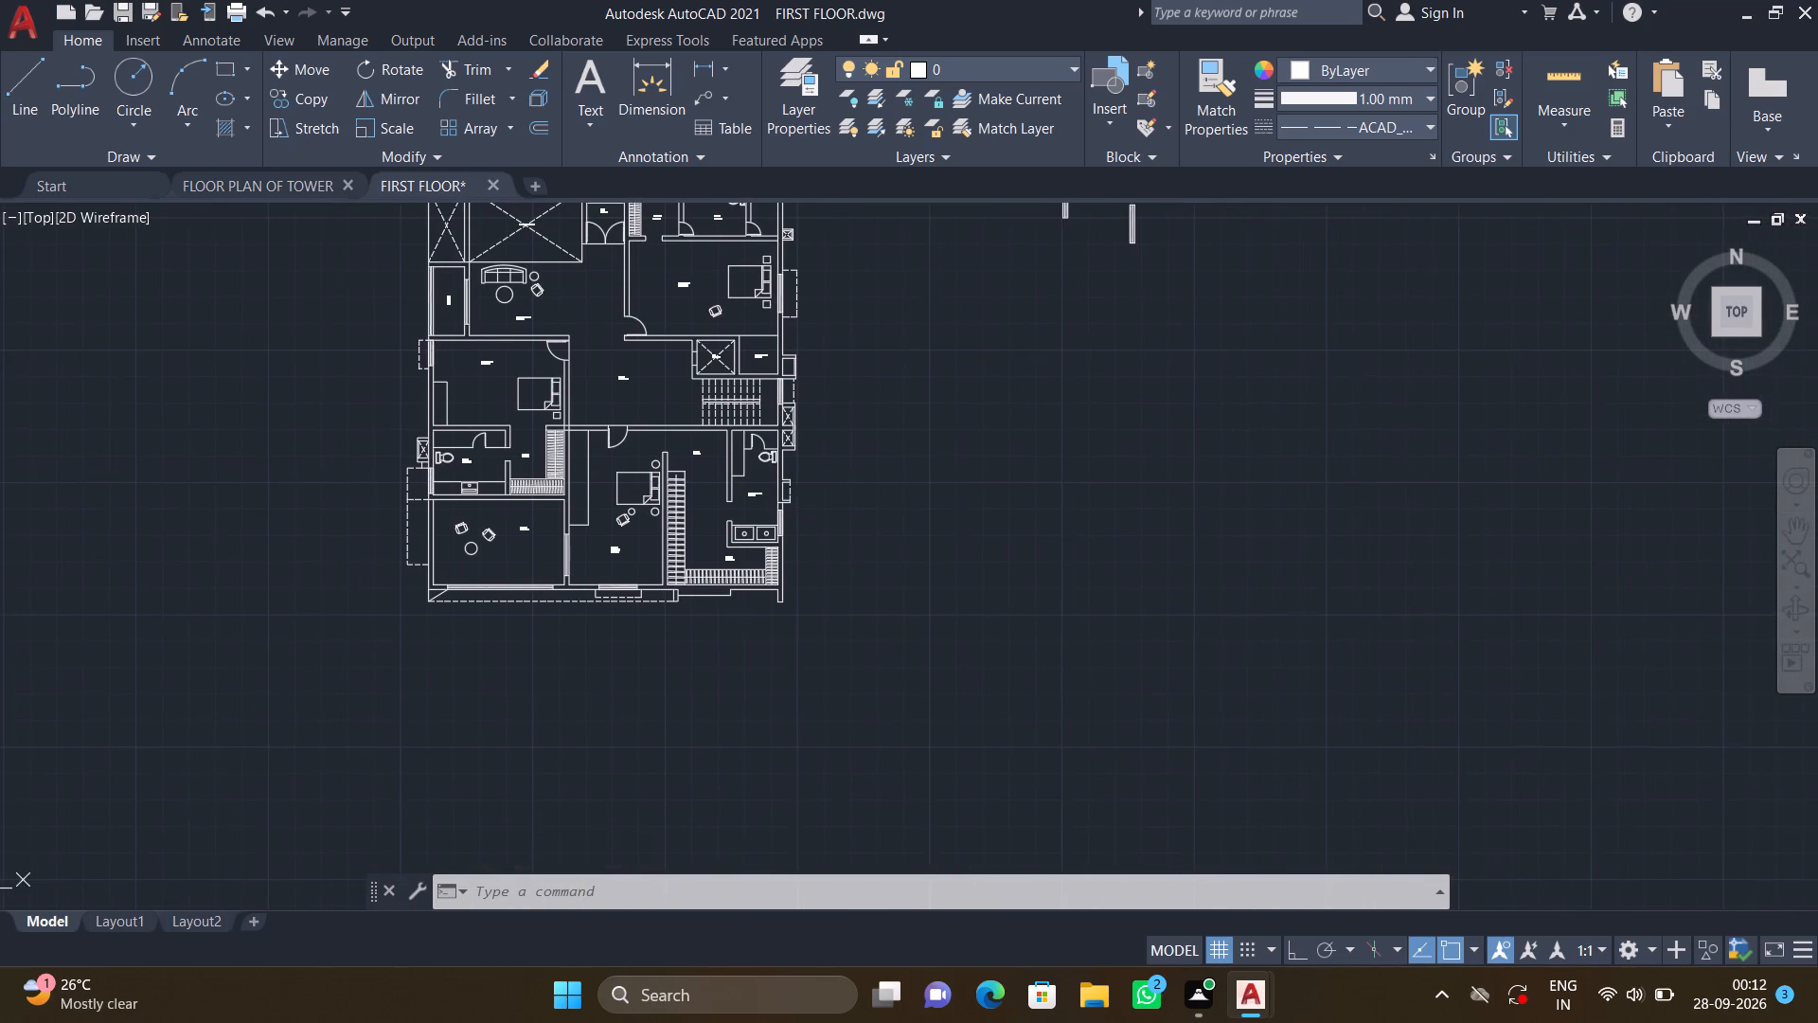
pyautogui.scroll(3, 775, 420)
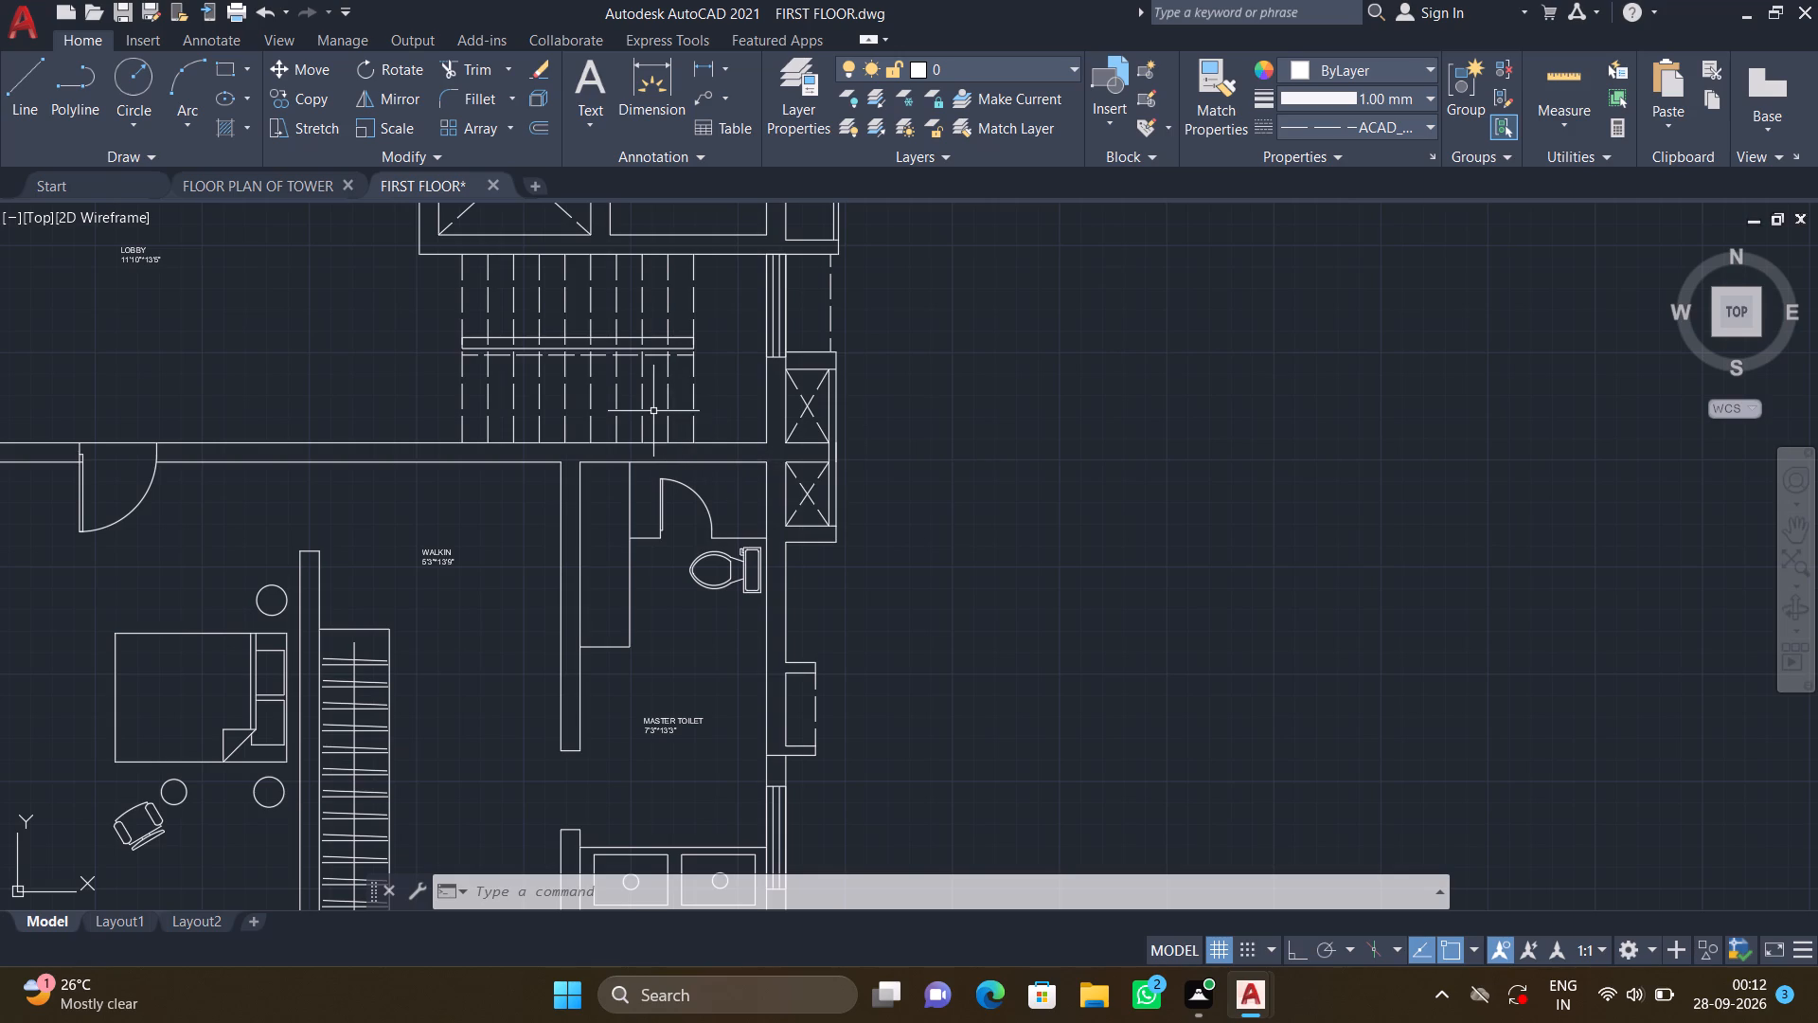
pyautogui.scroll(-2, 484, 560)
pyautogui.moveTo(410, 655); pyautogui.dragTo(578, 484, button='middle')
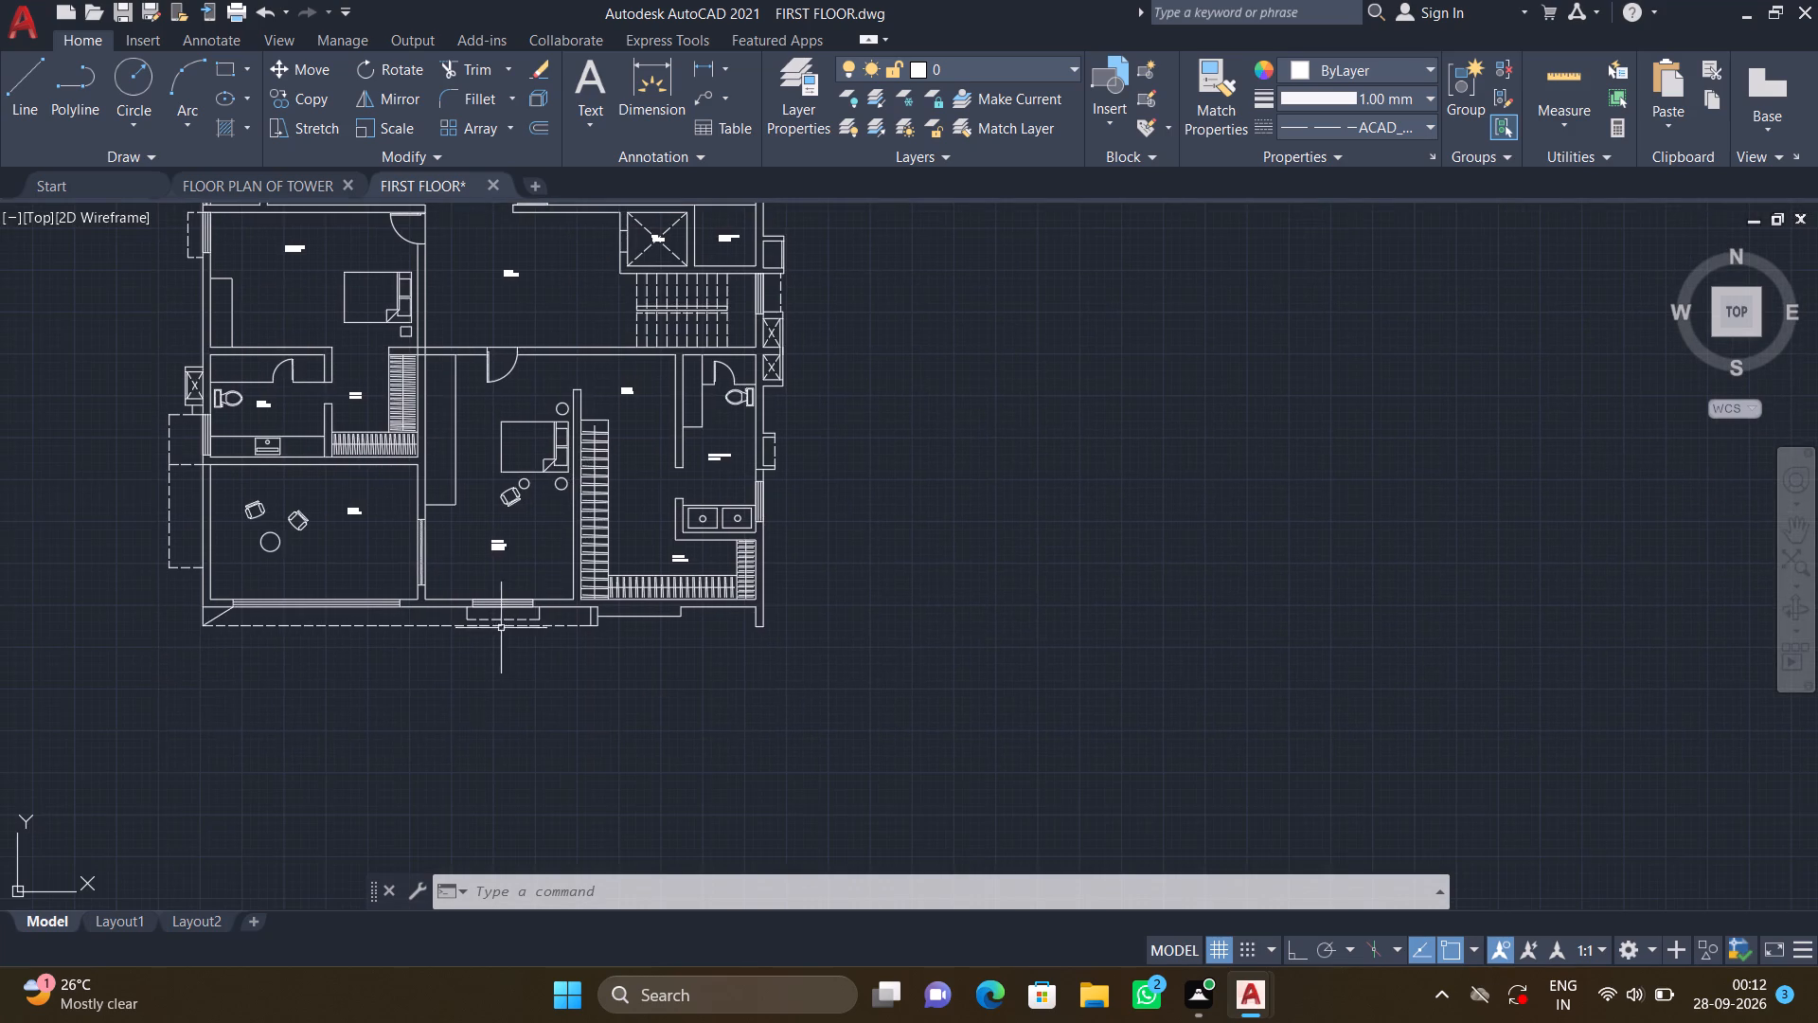
pyautogui.scroll(2, 454, 685)
pyautogui.press('m')
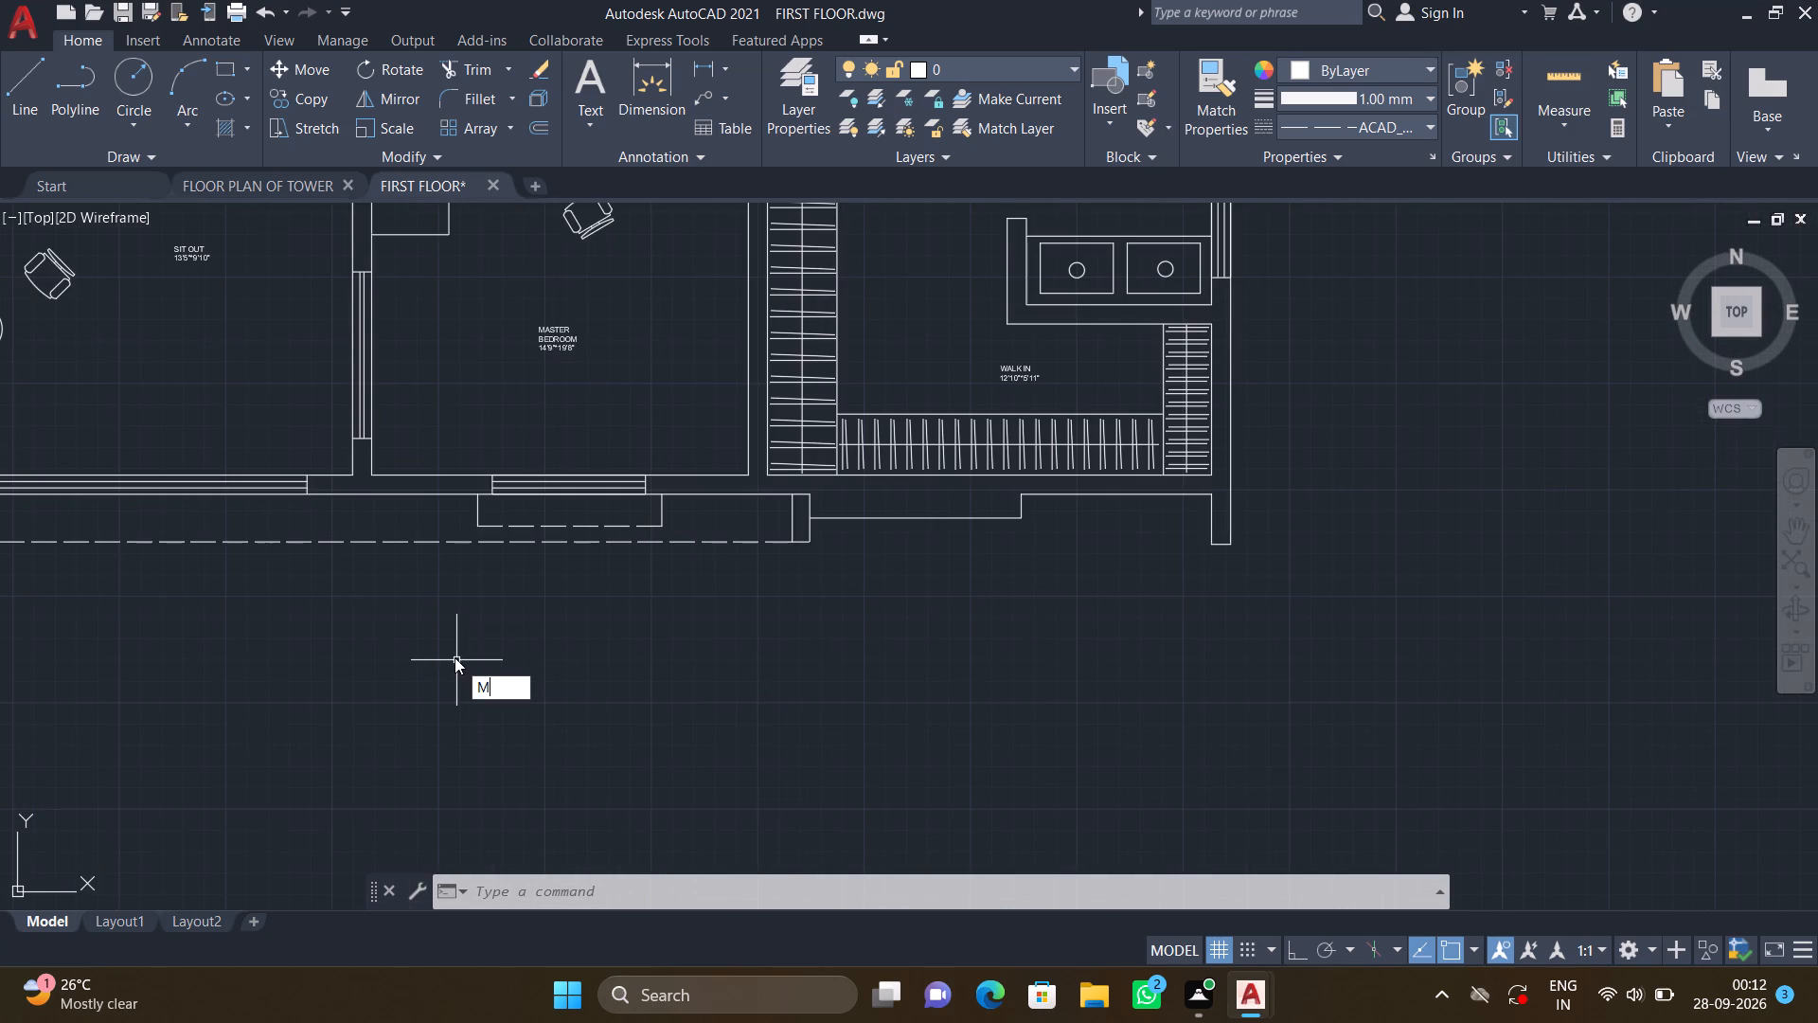
pyautogui.press('t')
pyautogui.press('Return')
pyautogui.click(378, 590)
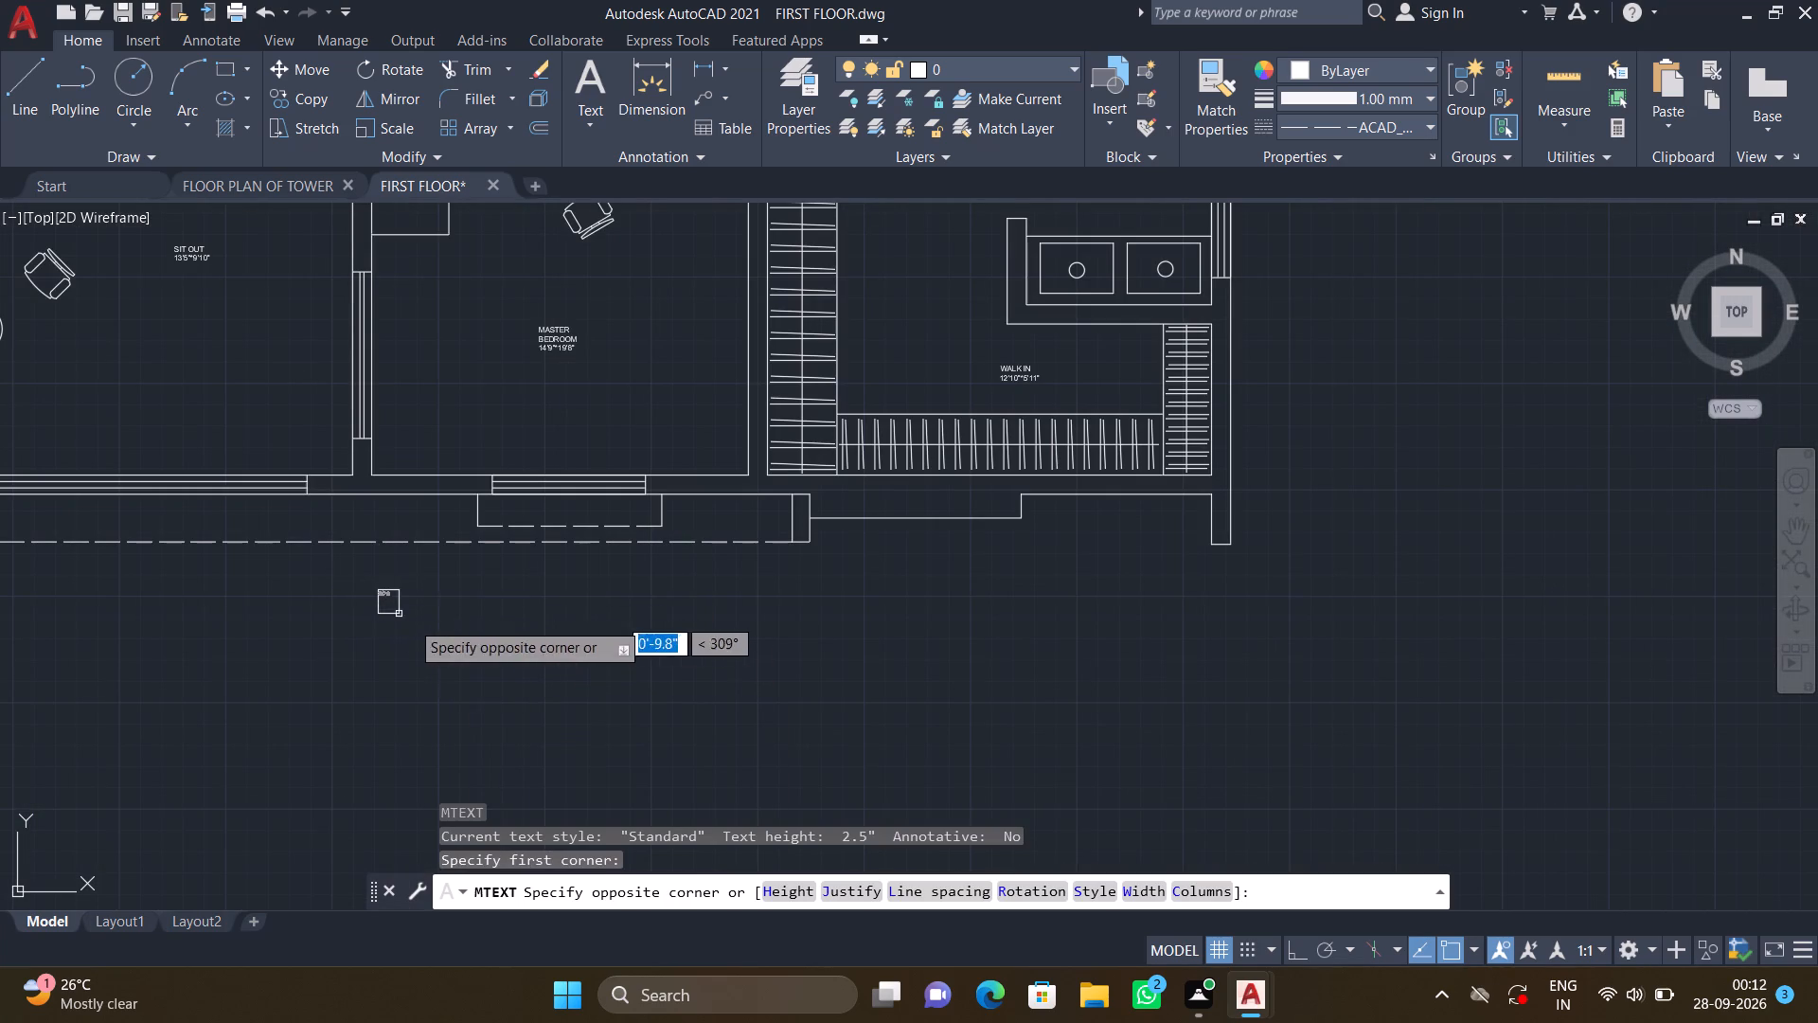
pyautogui.click(861, 703)
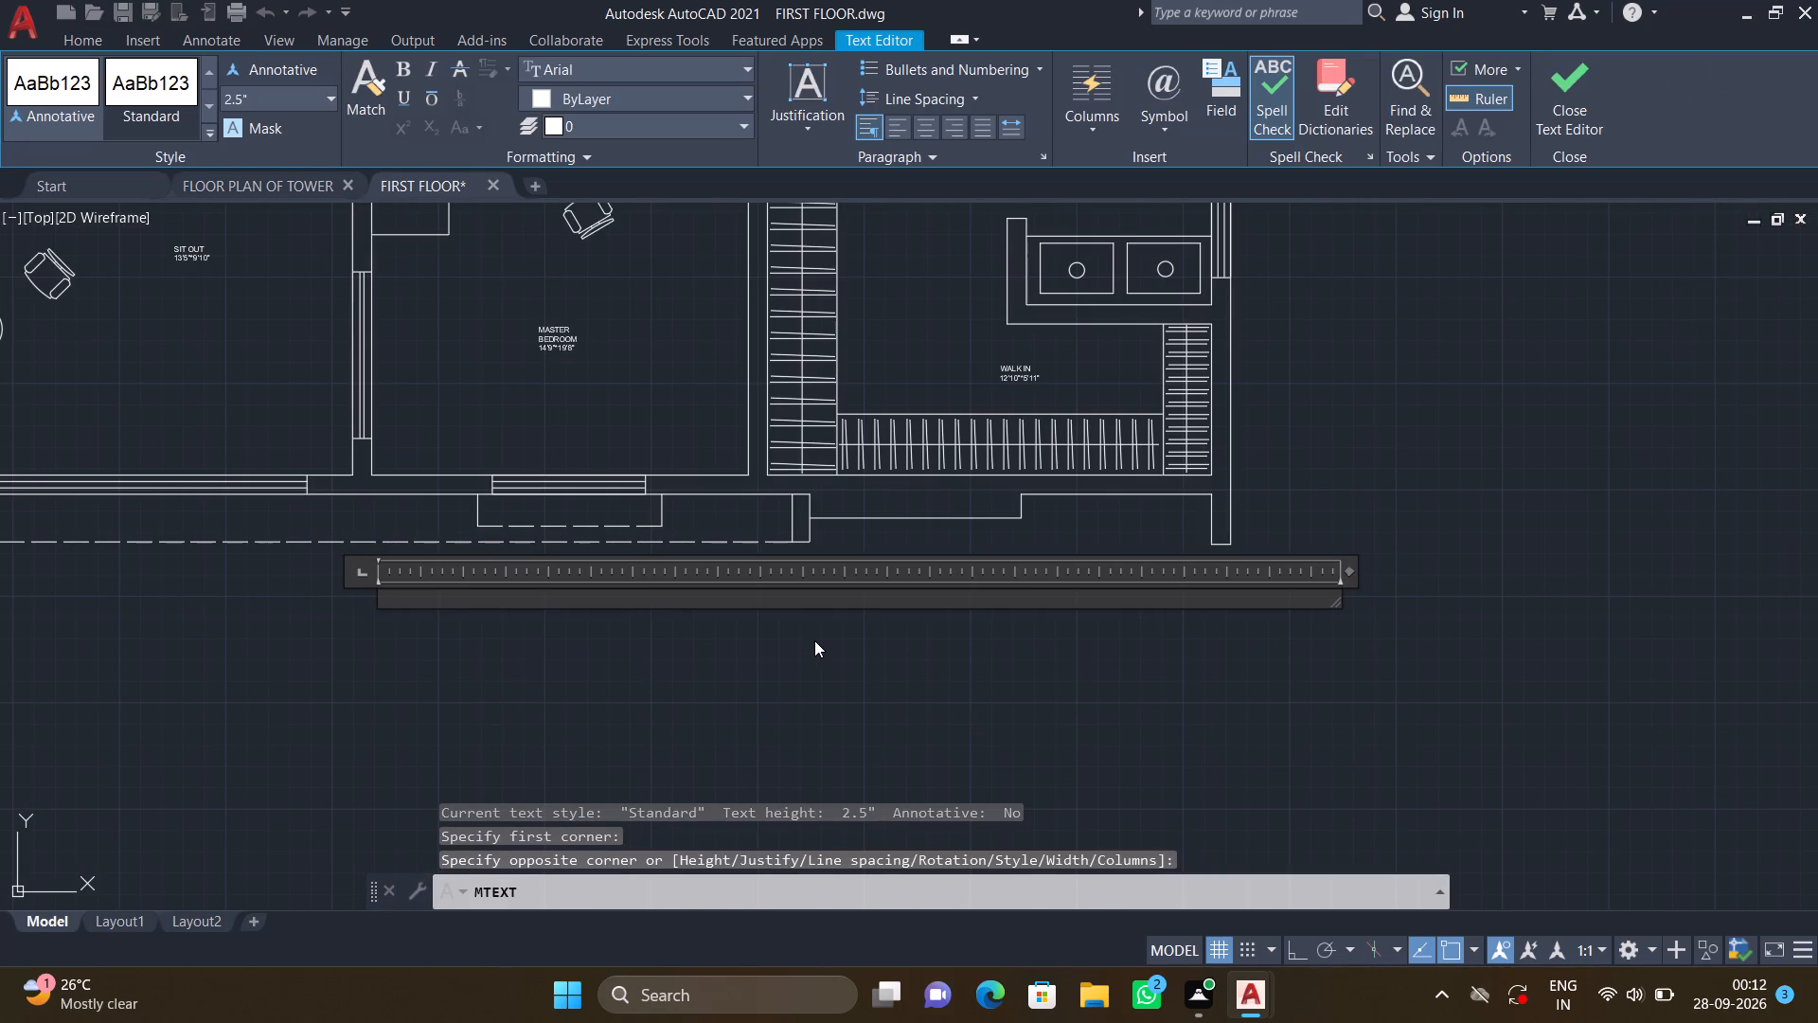
pyautogui.press('f')
pyautogui.press('i')
pyautogui.press('r')
pyautogui.press('s')
pyautogui.press('t')
pyautogui.press('space')
pyautogui.write('F')
pyautogui.write('LOO')
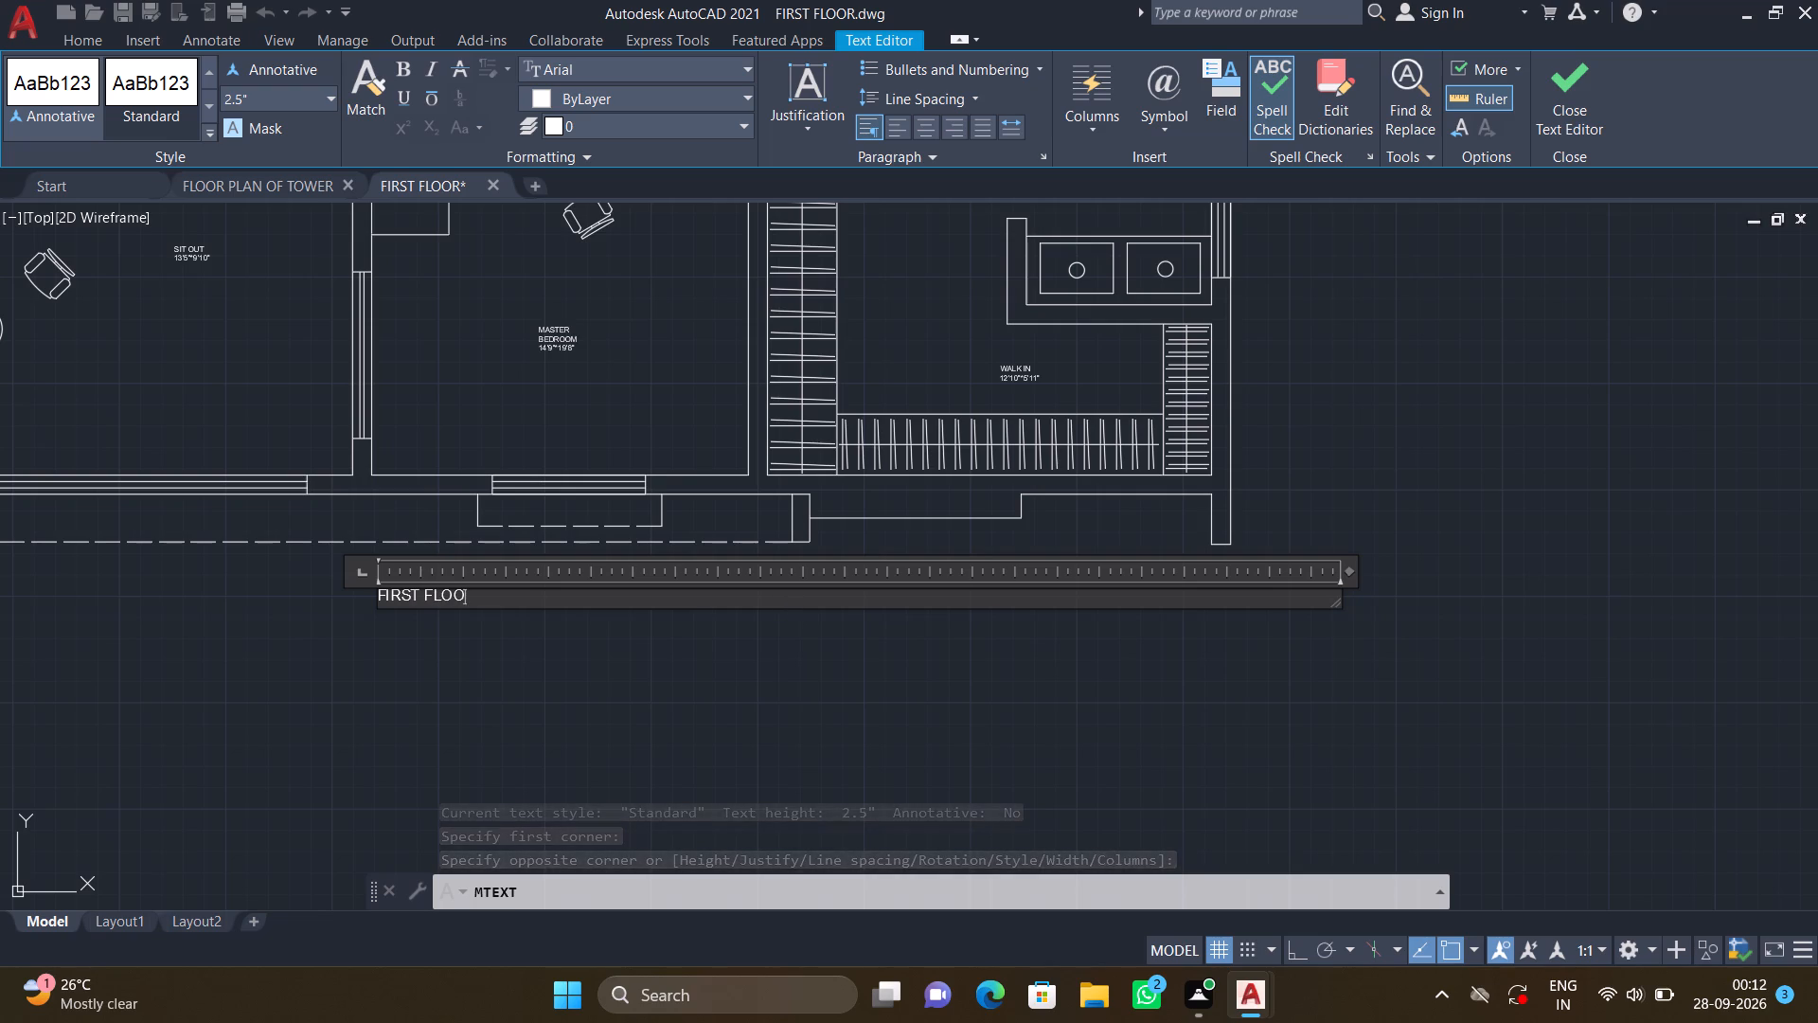
pyautogui.press('r')
pyautogui.press('Return')
pyautogui.press('Escape')
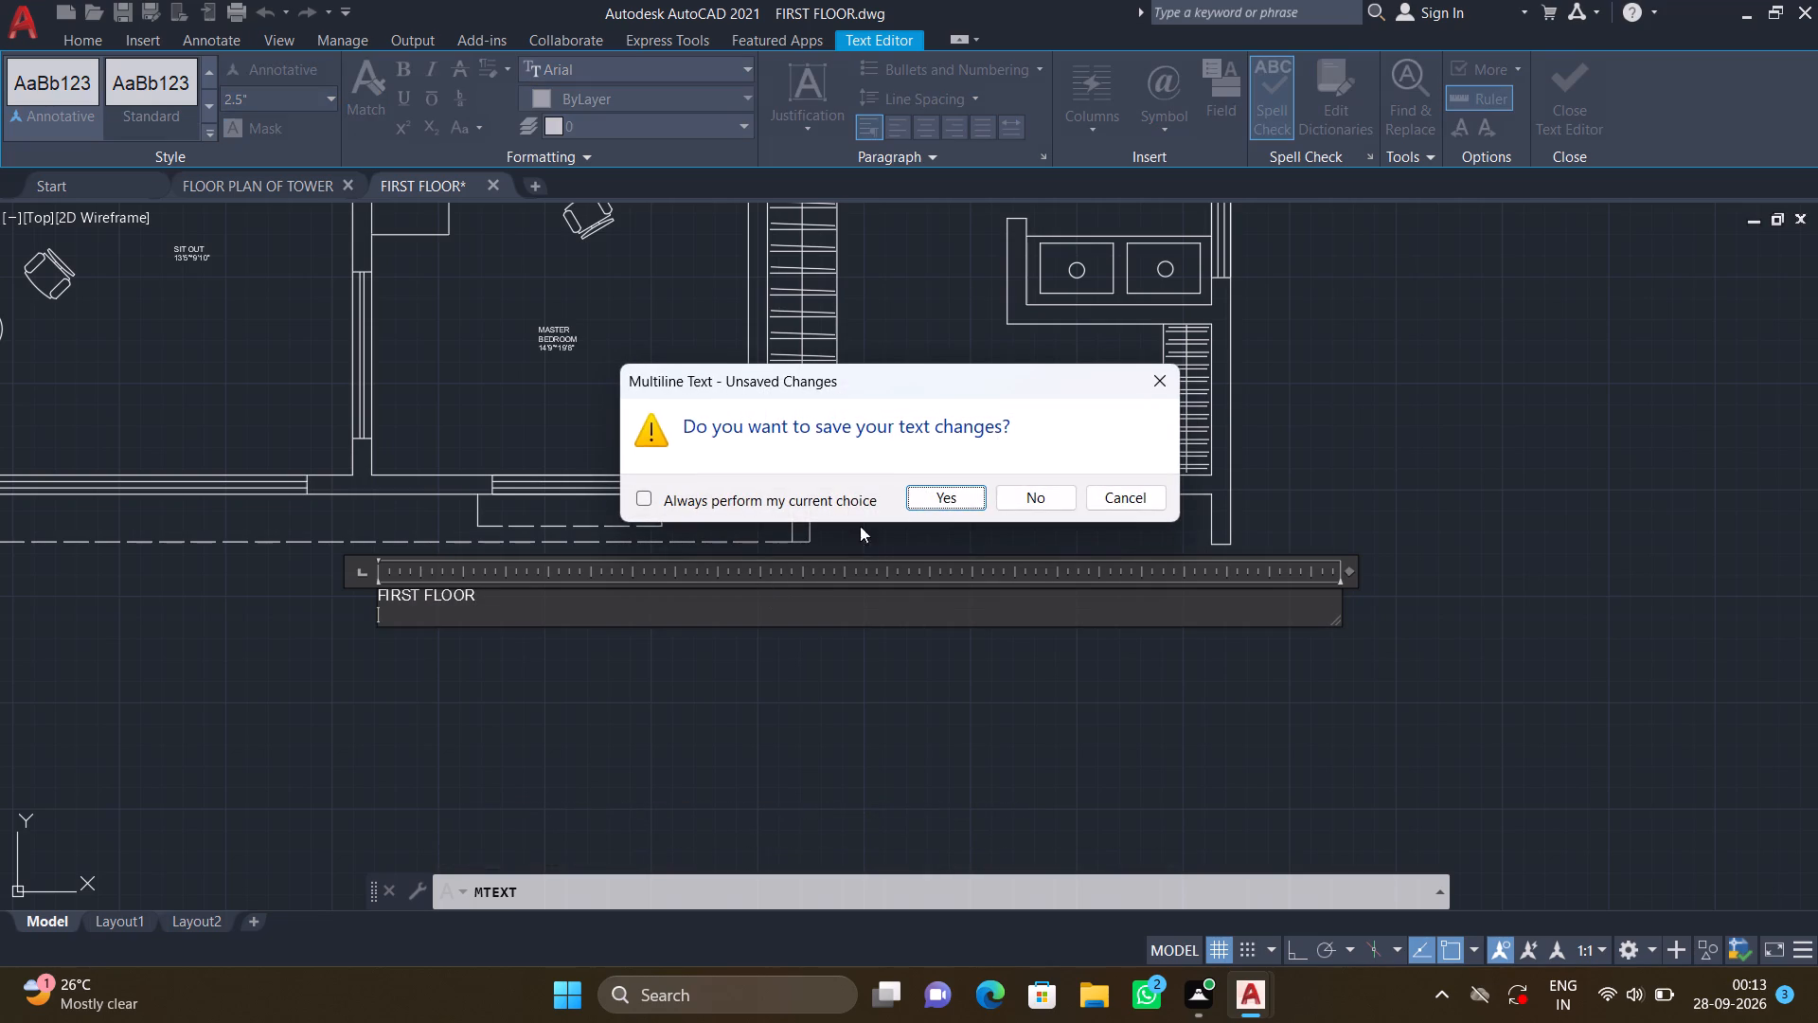
pyautogui.click(952, 499)
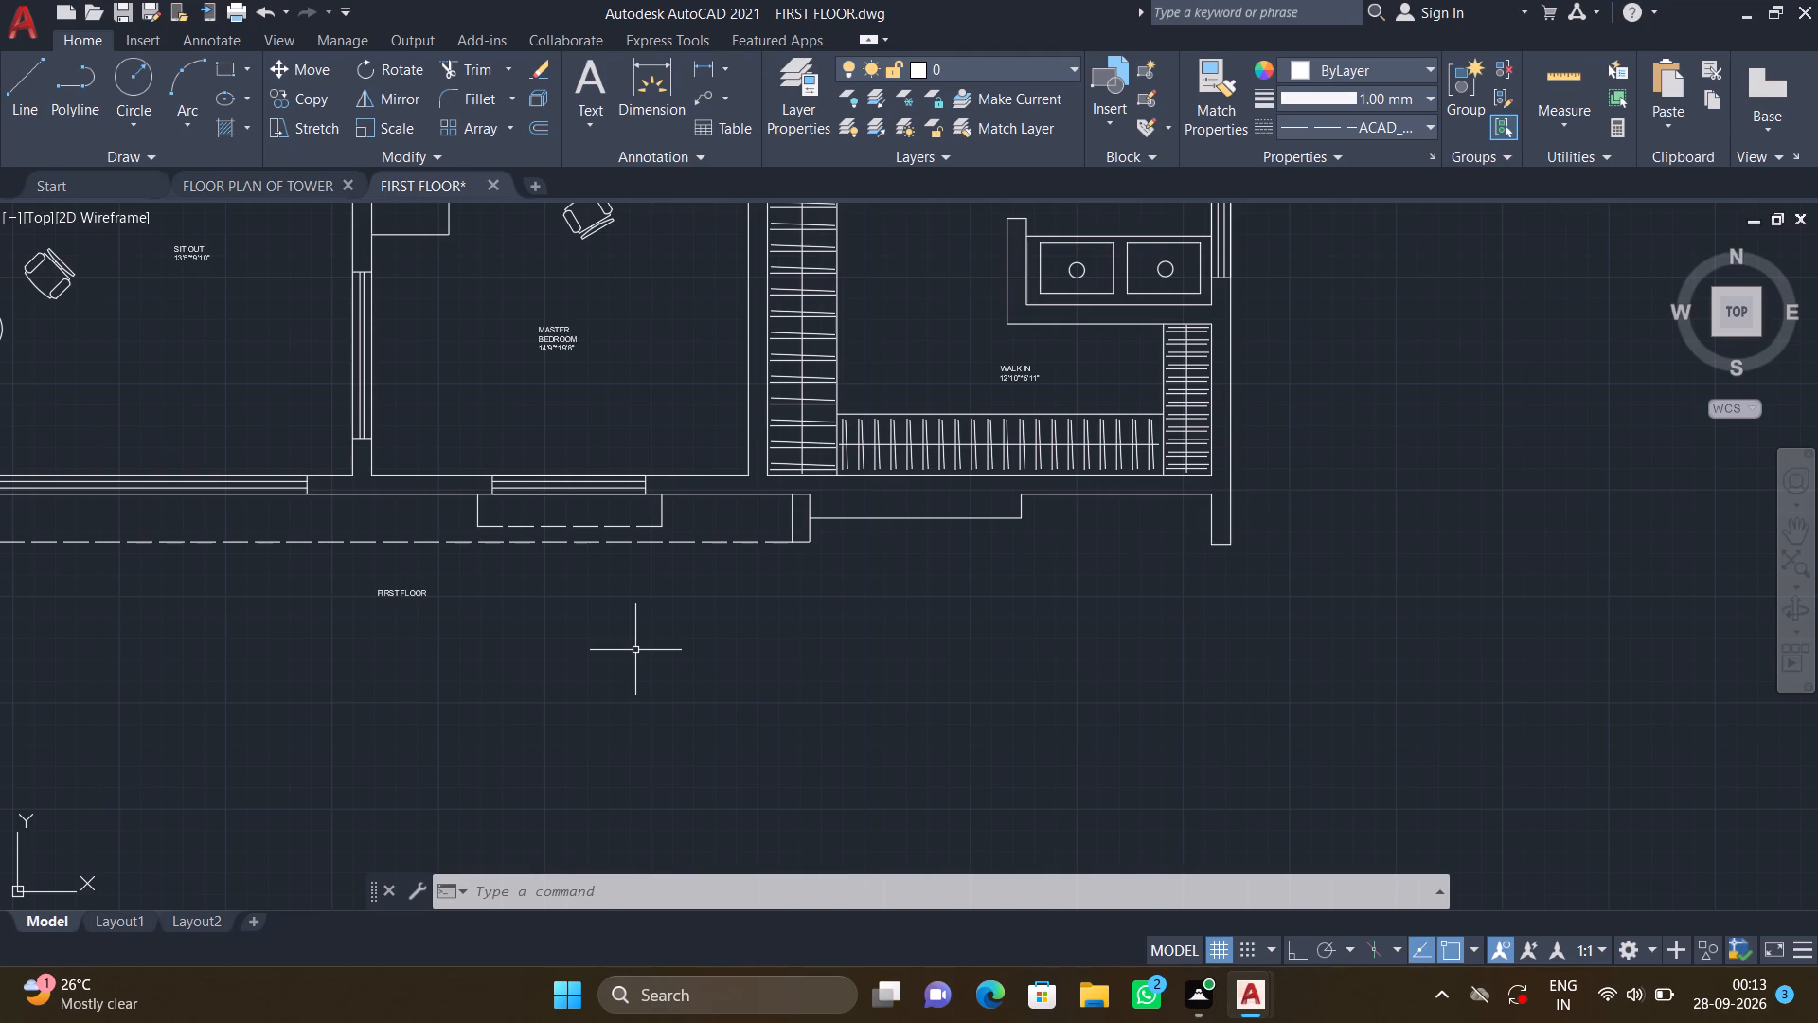
# With the Continuous linetype, draw a short line across the lobby-side riser of the staircase's upper flight.
pyautogui.scroll(-3, 644, 496)
pyautogui.moveTo(580, 363); pyautogui.dragTo(525, 472, button='middle')
pyautogui.scroll(4, 663, 374)
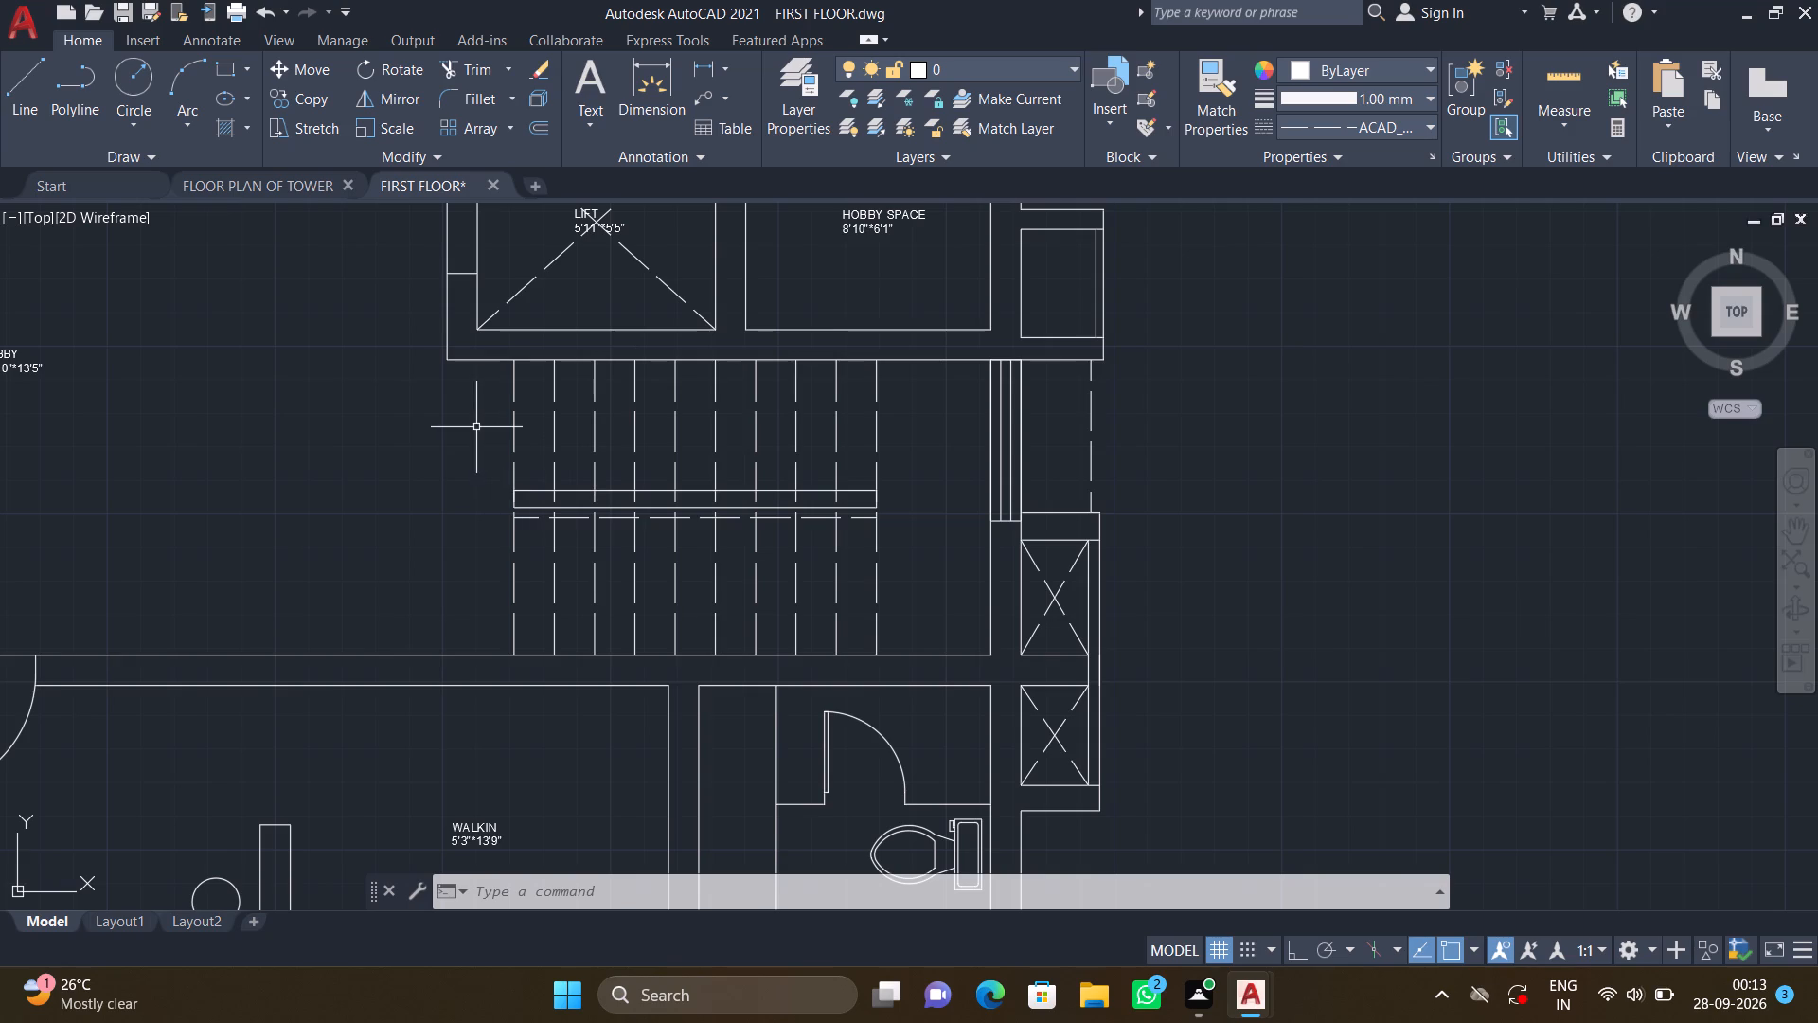
pyautogui.click(1366, 130)
pyautogui.click(1382, 239)
pyautogui.press('l')
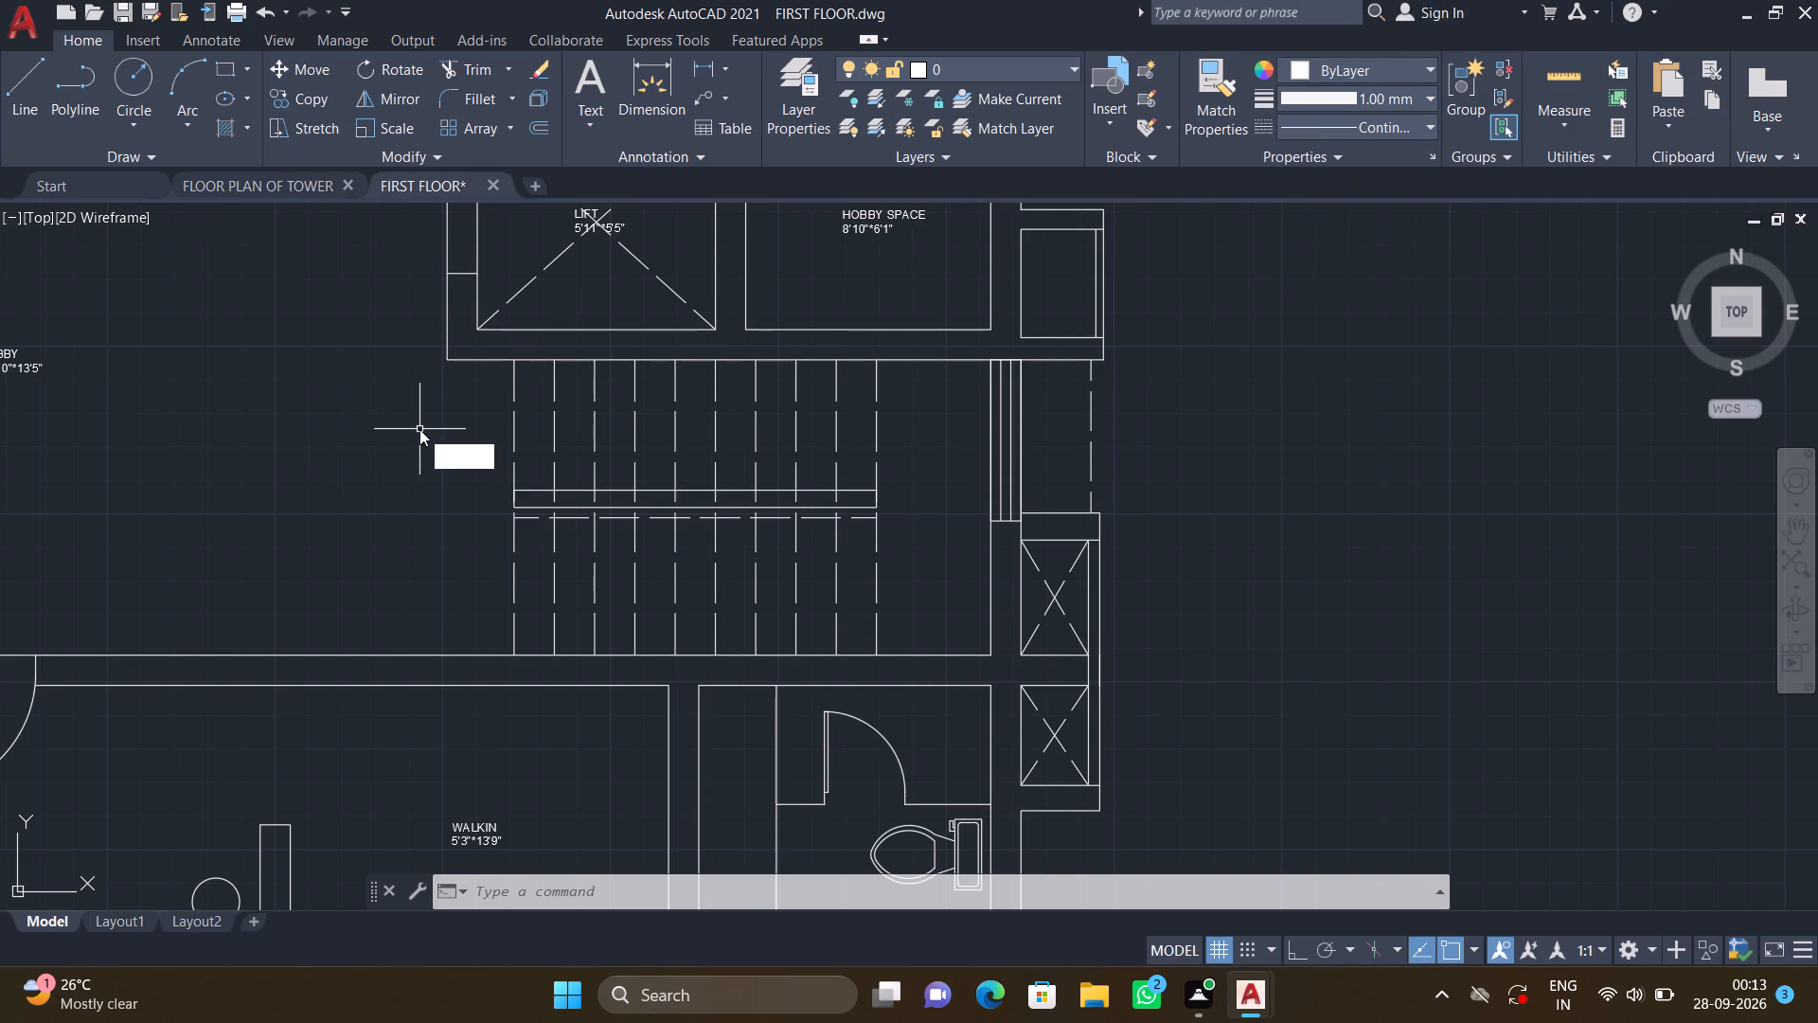
pyautogui.press('Return')
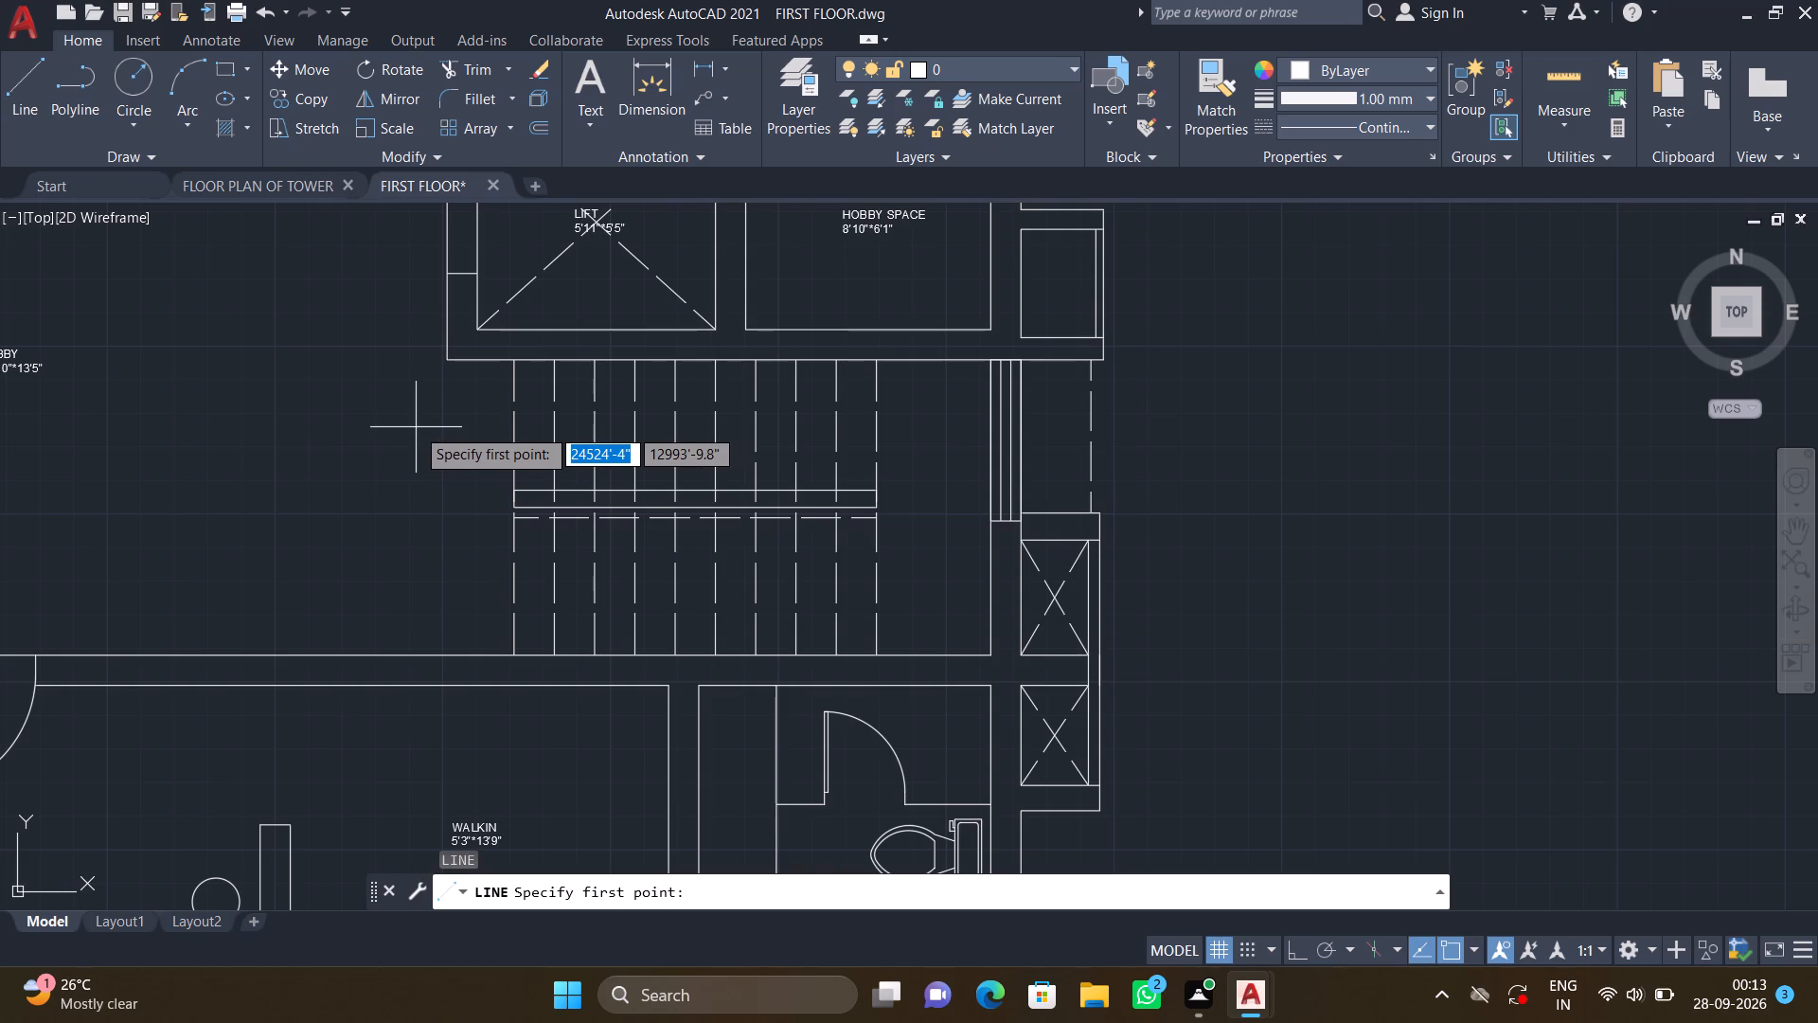
pyautogui.scroll(2, 492, 432)
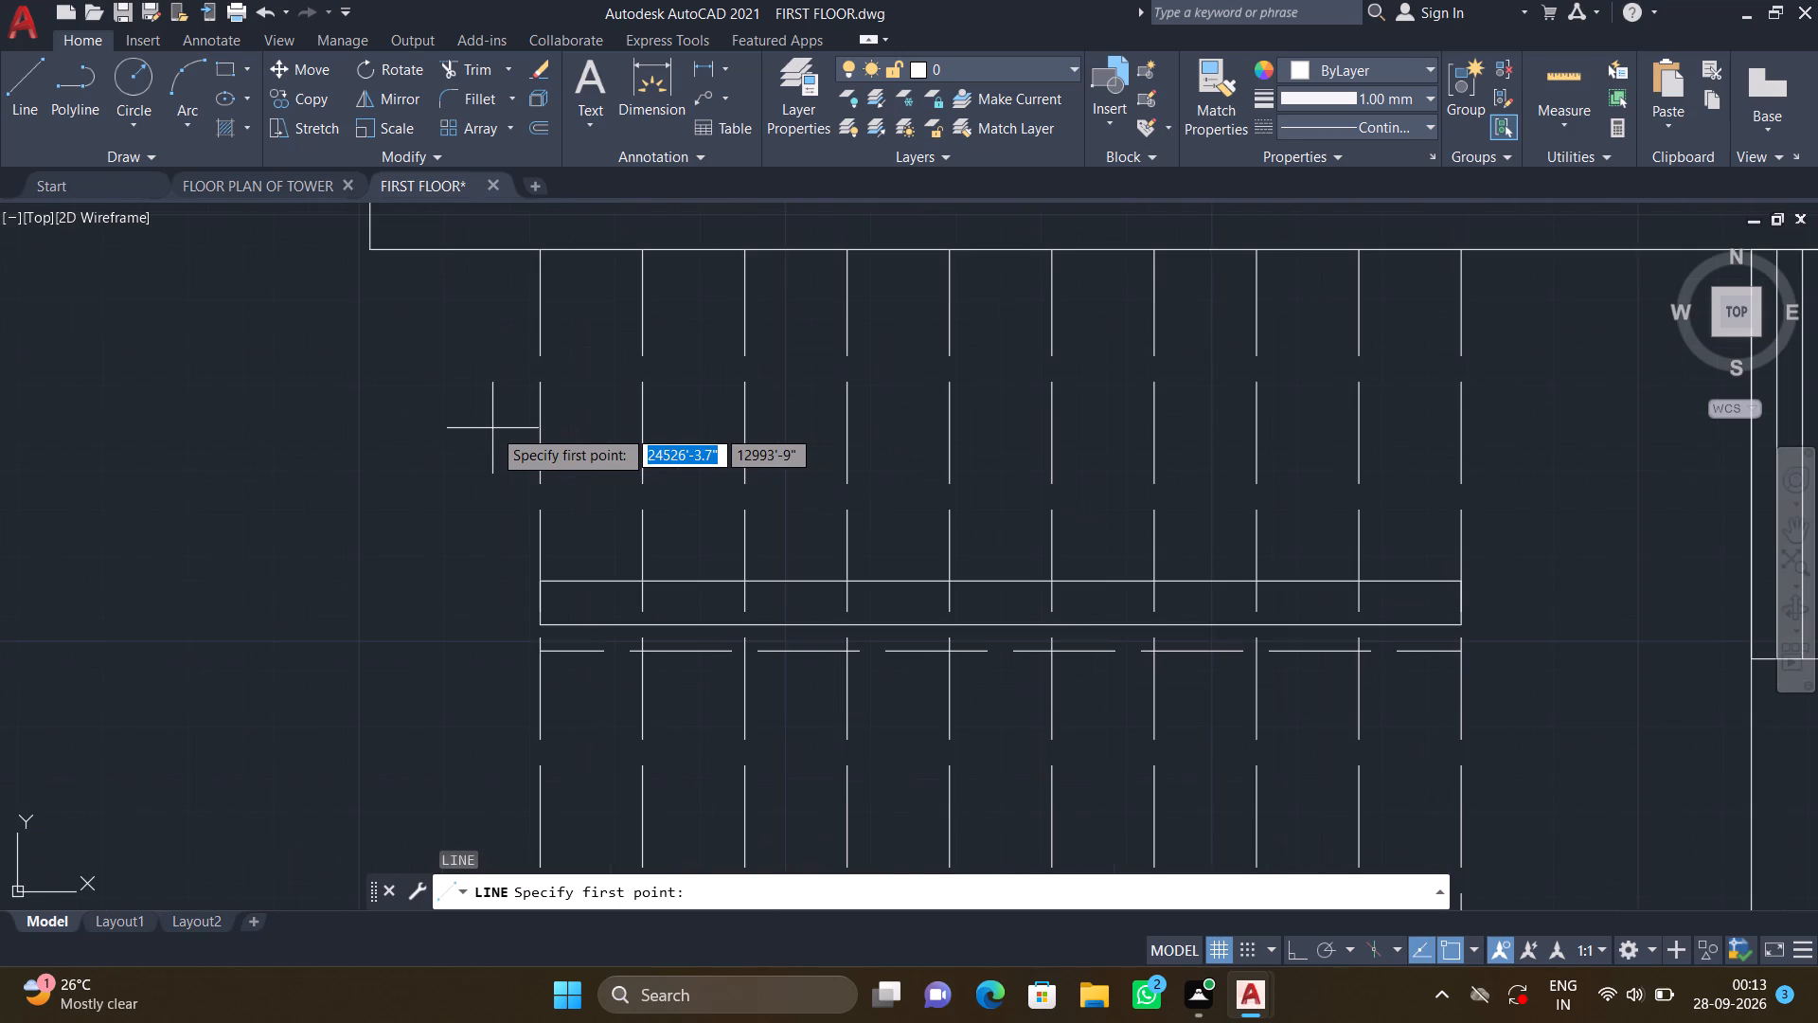
pyautogui.click(488, 441)
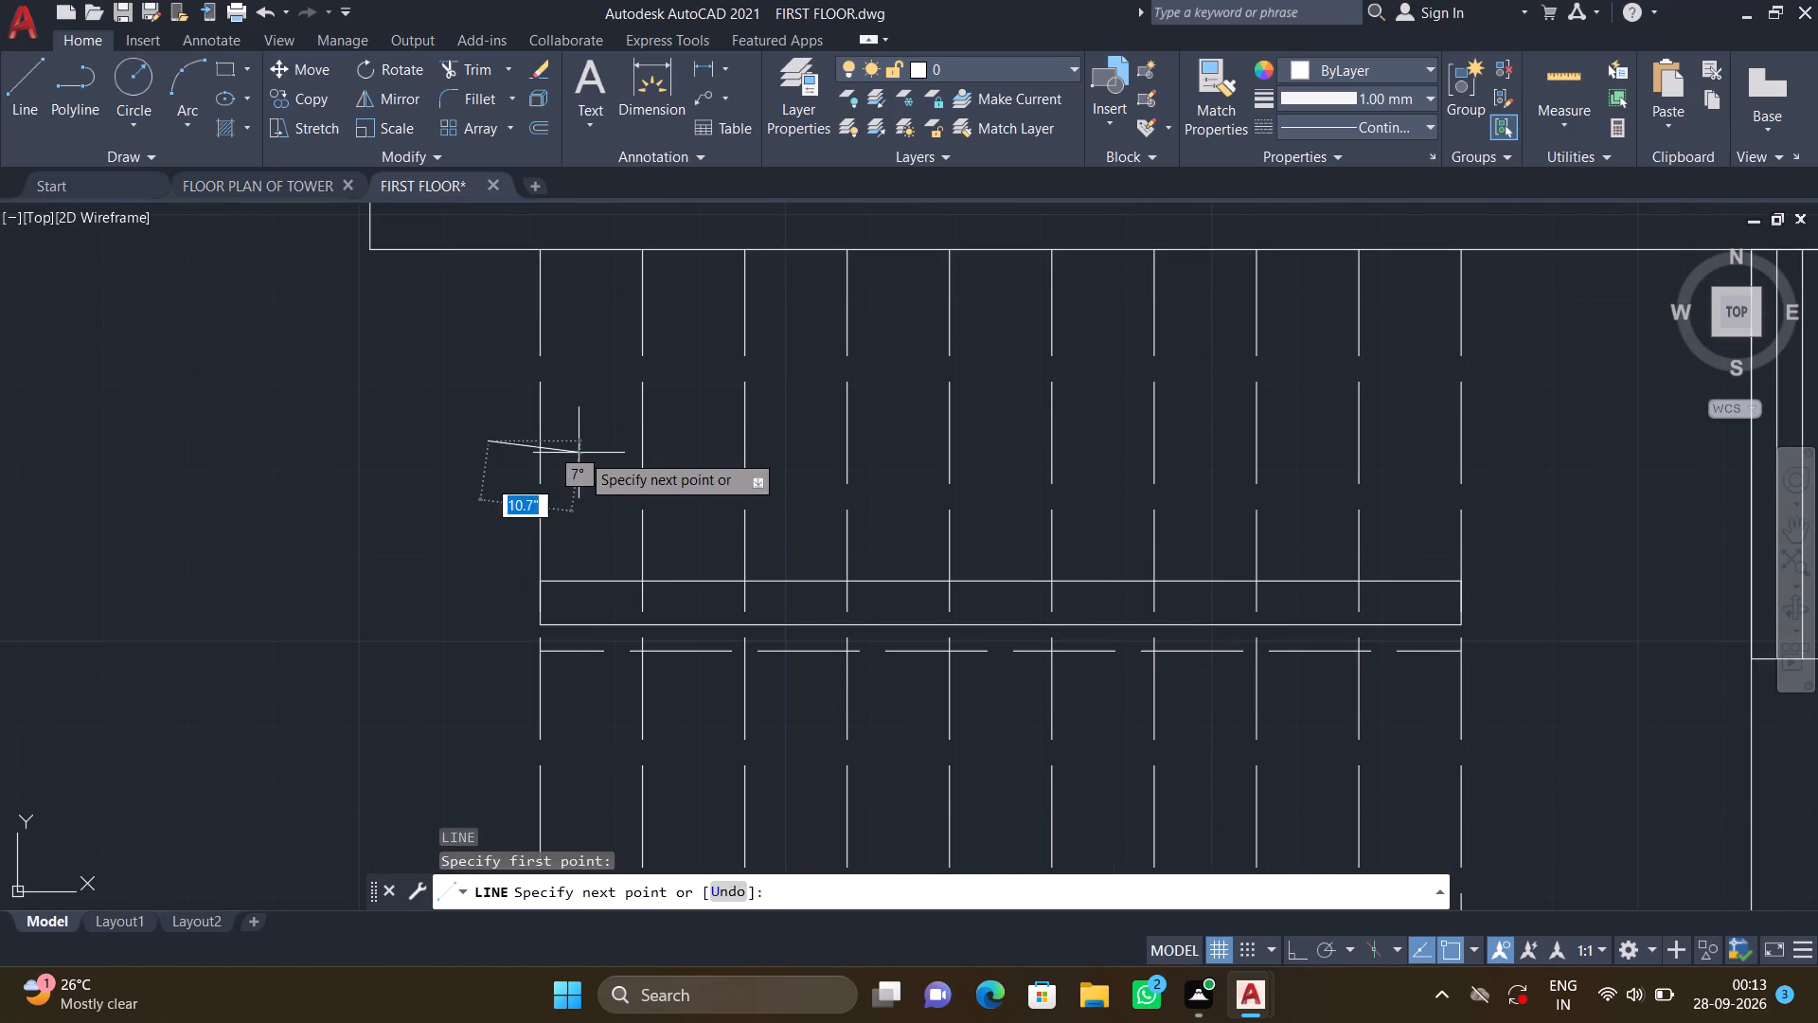
pyautogui.moveTo(597, 446); pyautogui.dragTo(609, 489)
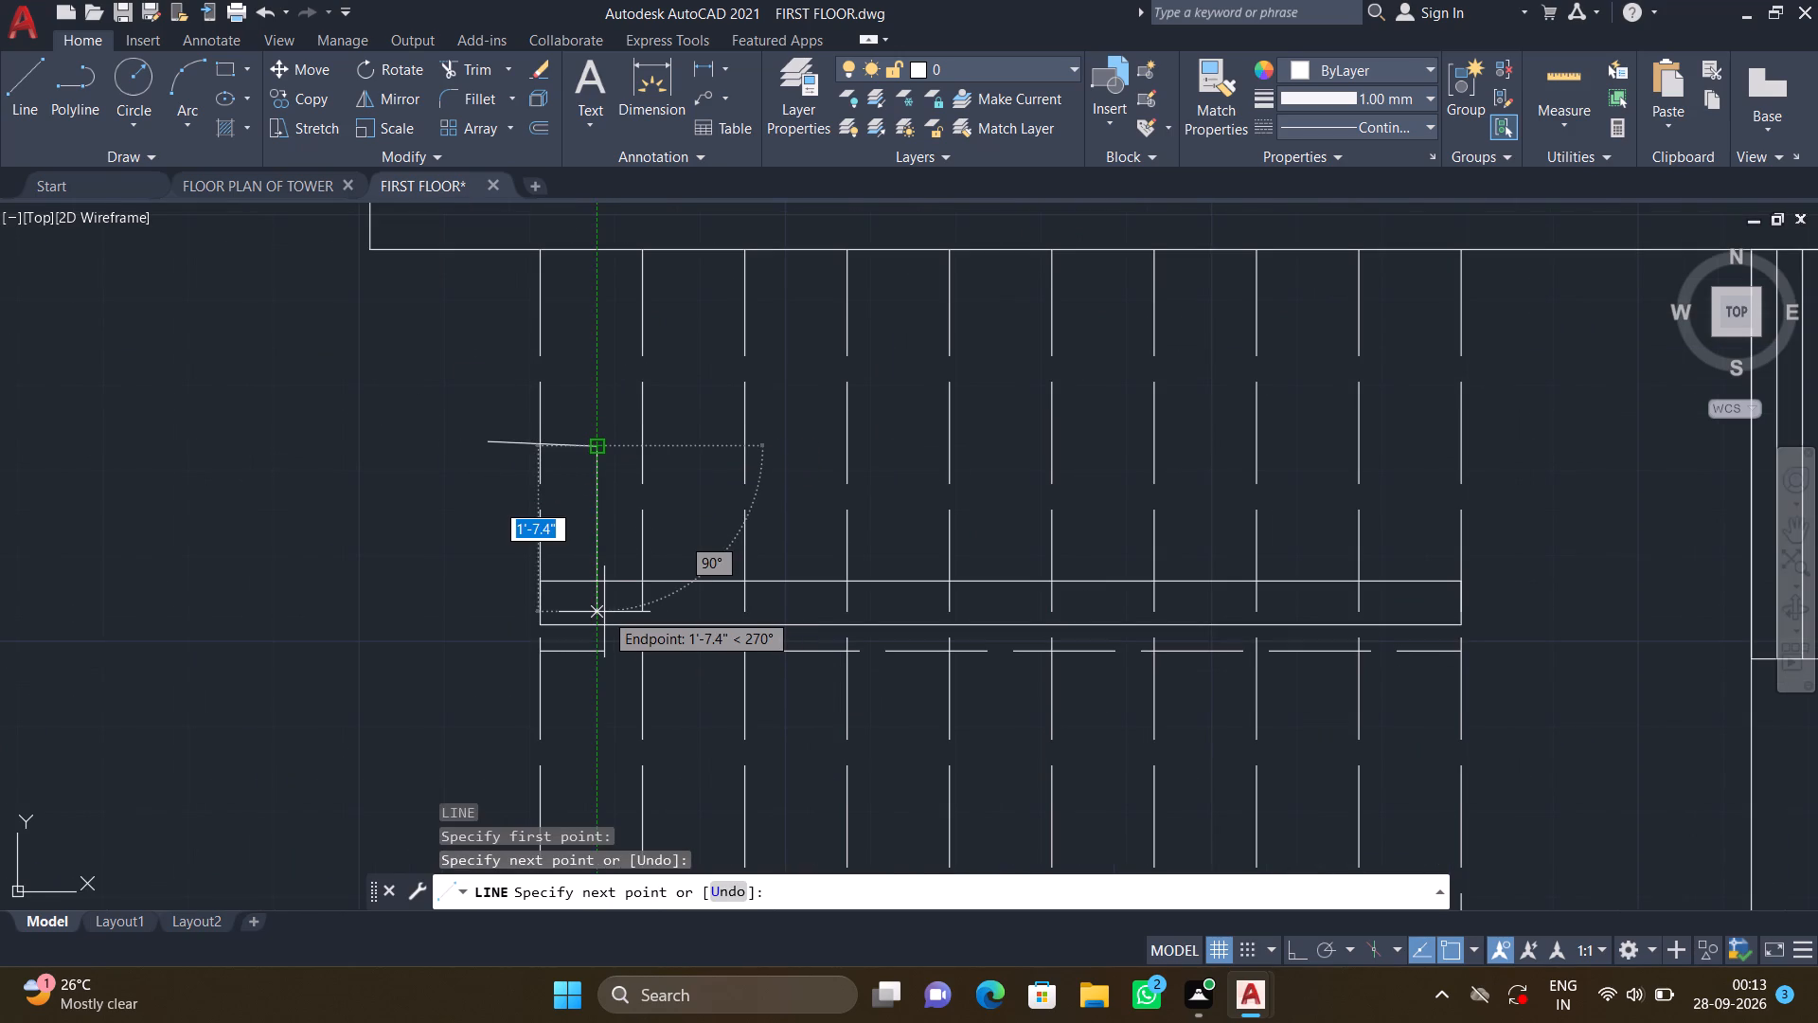
pyautogui.press('F8')
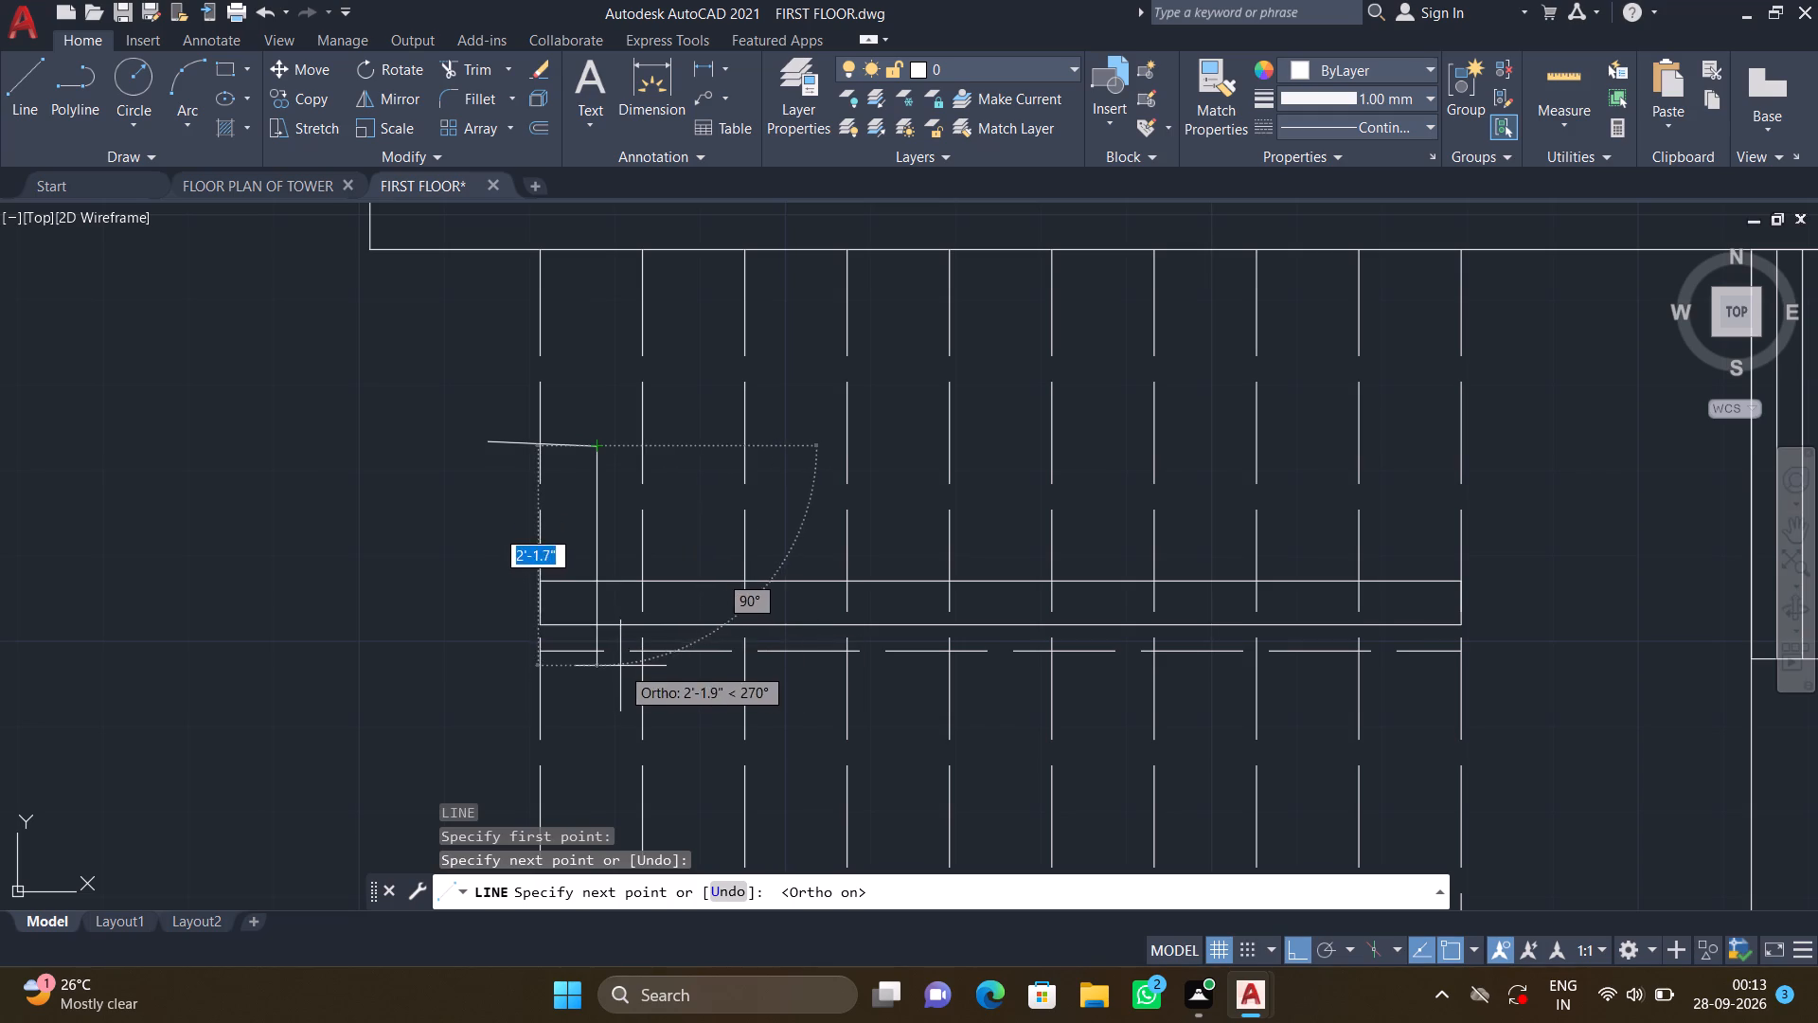
pyautogui.scroll(1, 619, 487)
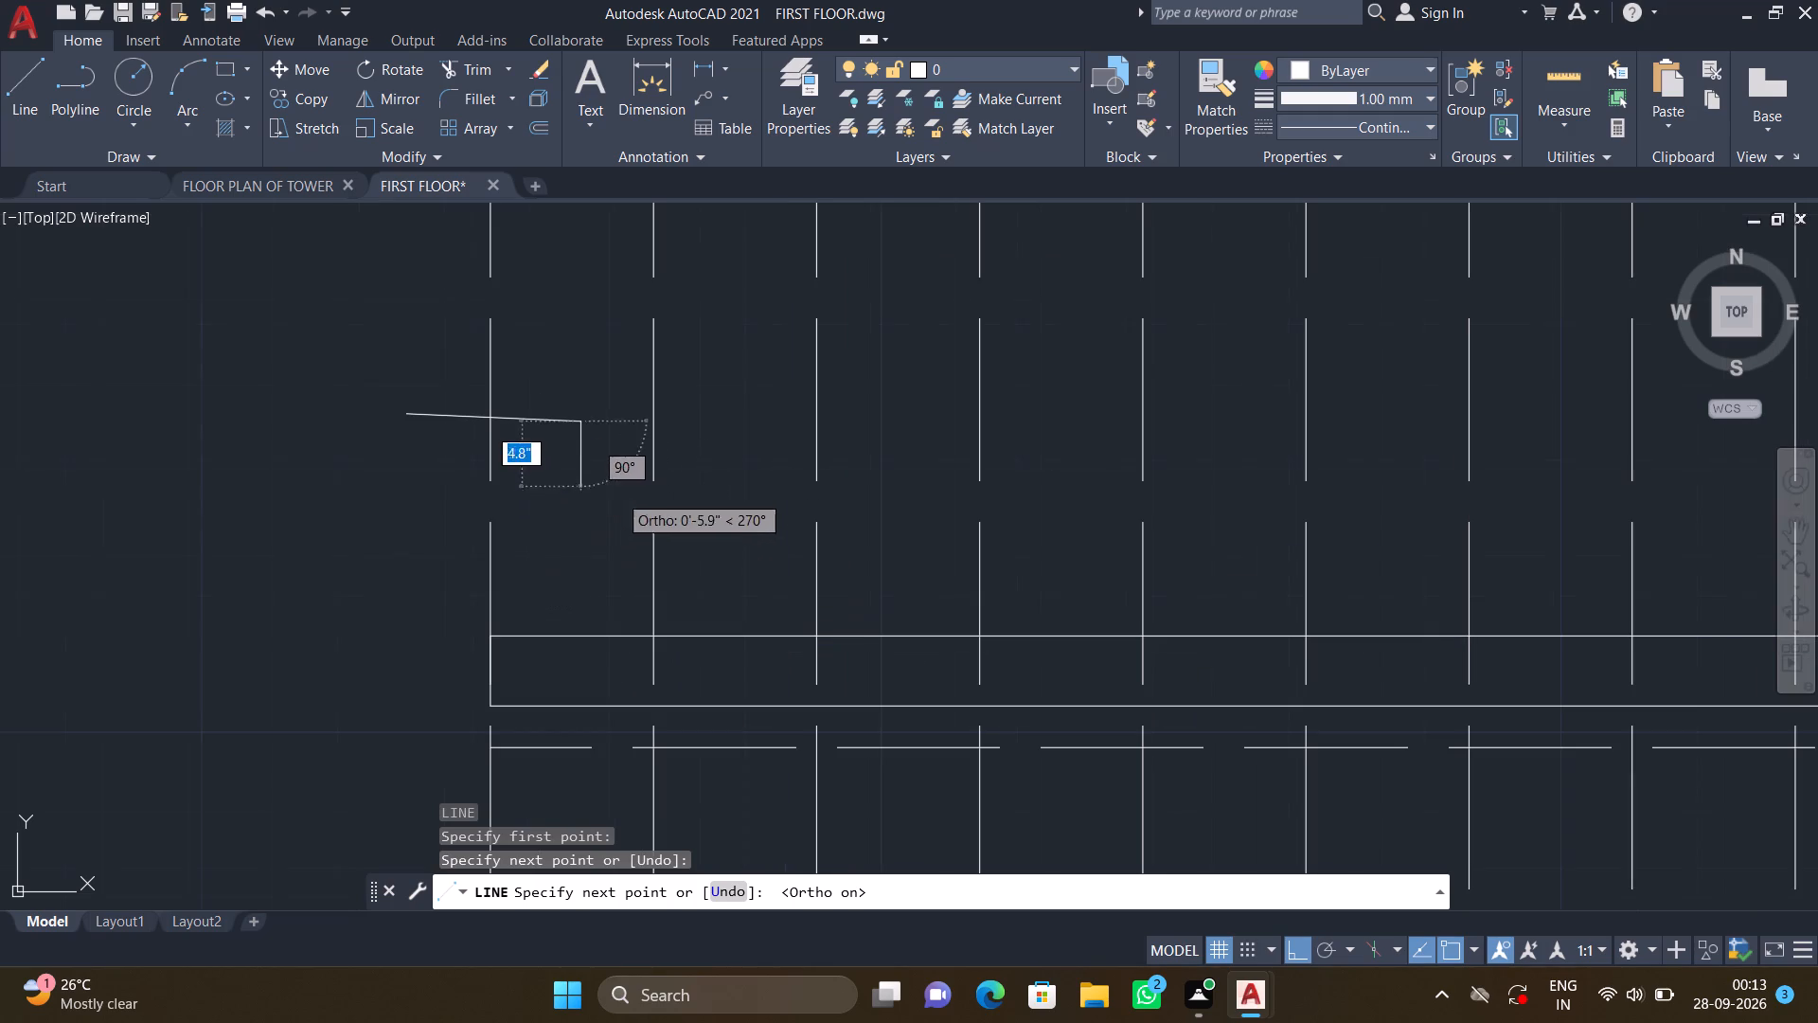
pyautogui.press('Escape')
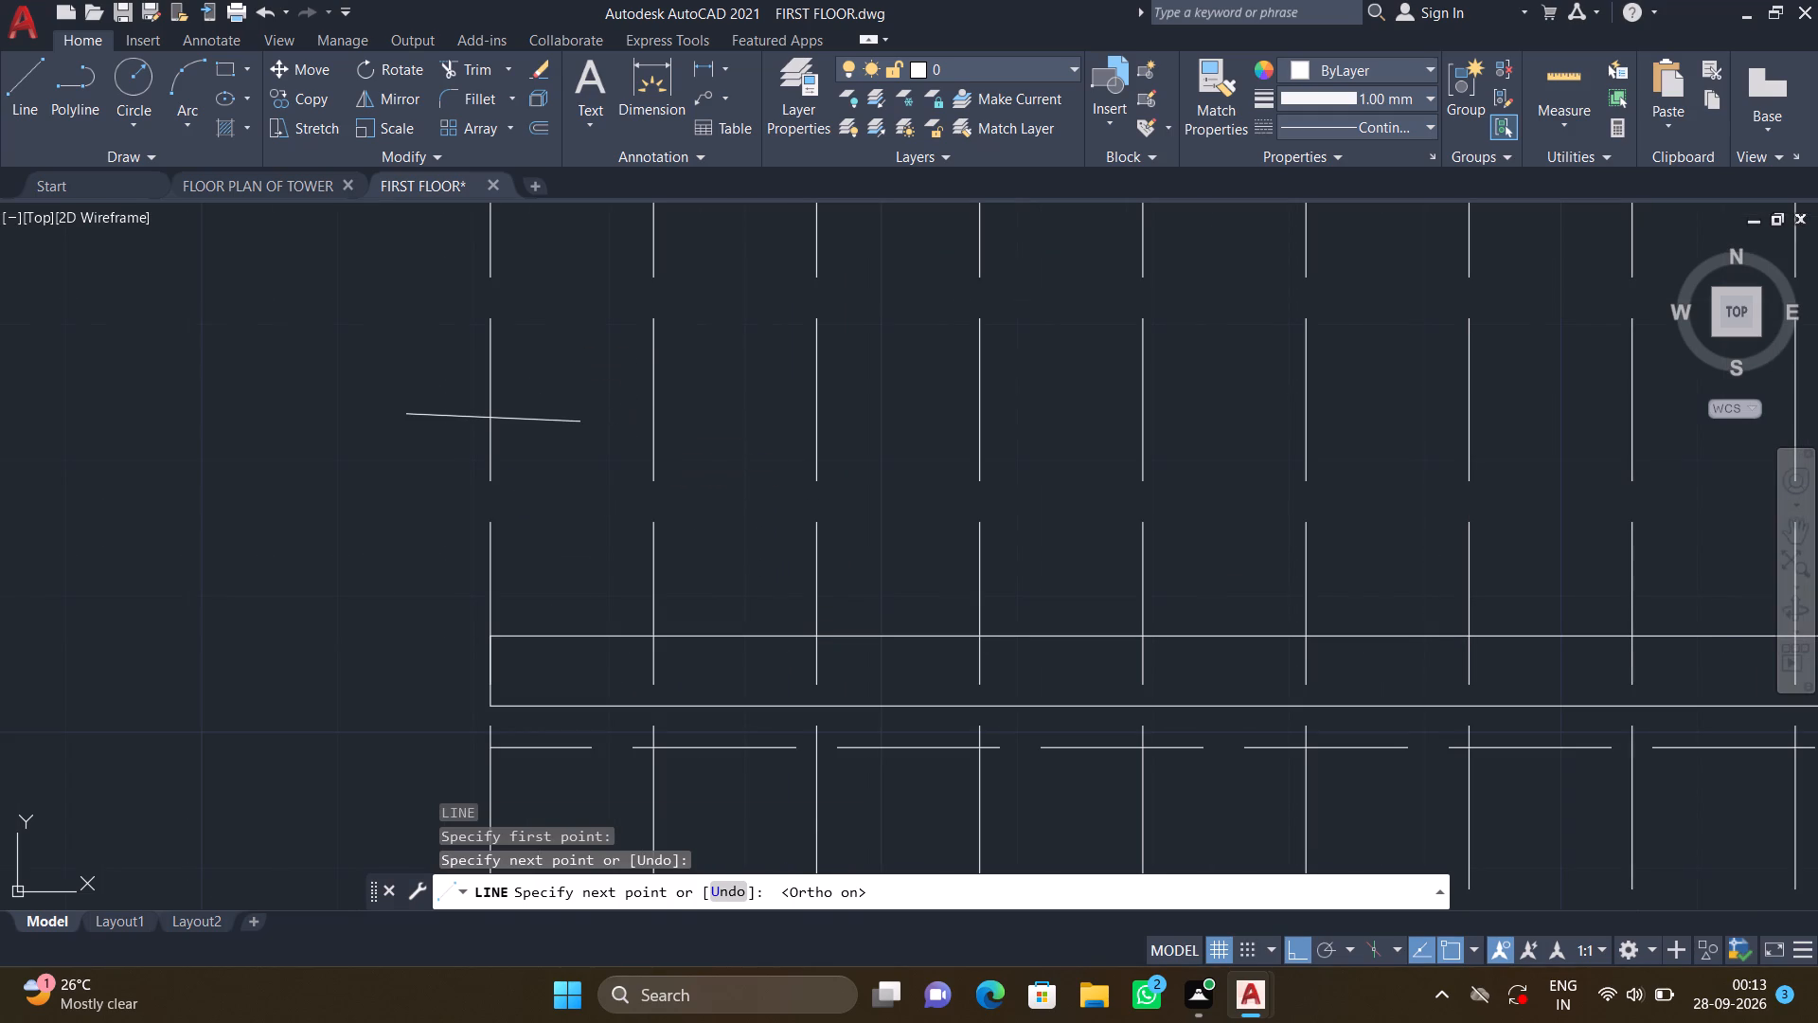
# Delete the slightly slanted line crossing the lobby-side riser of the staircase's upper flight.
pyautogui.click(544, 419)
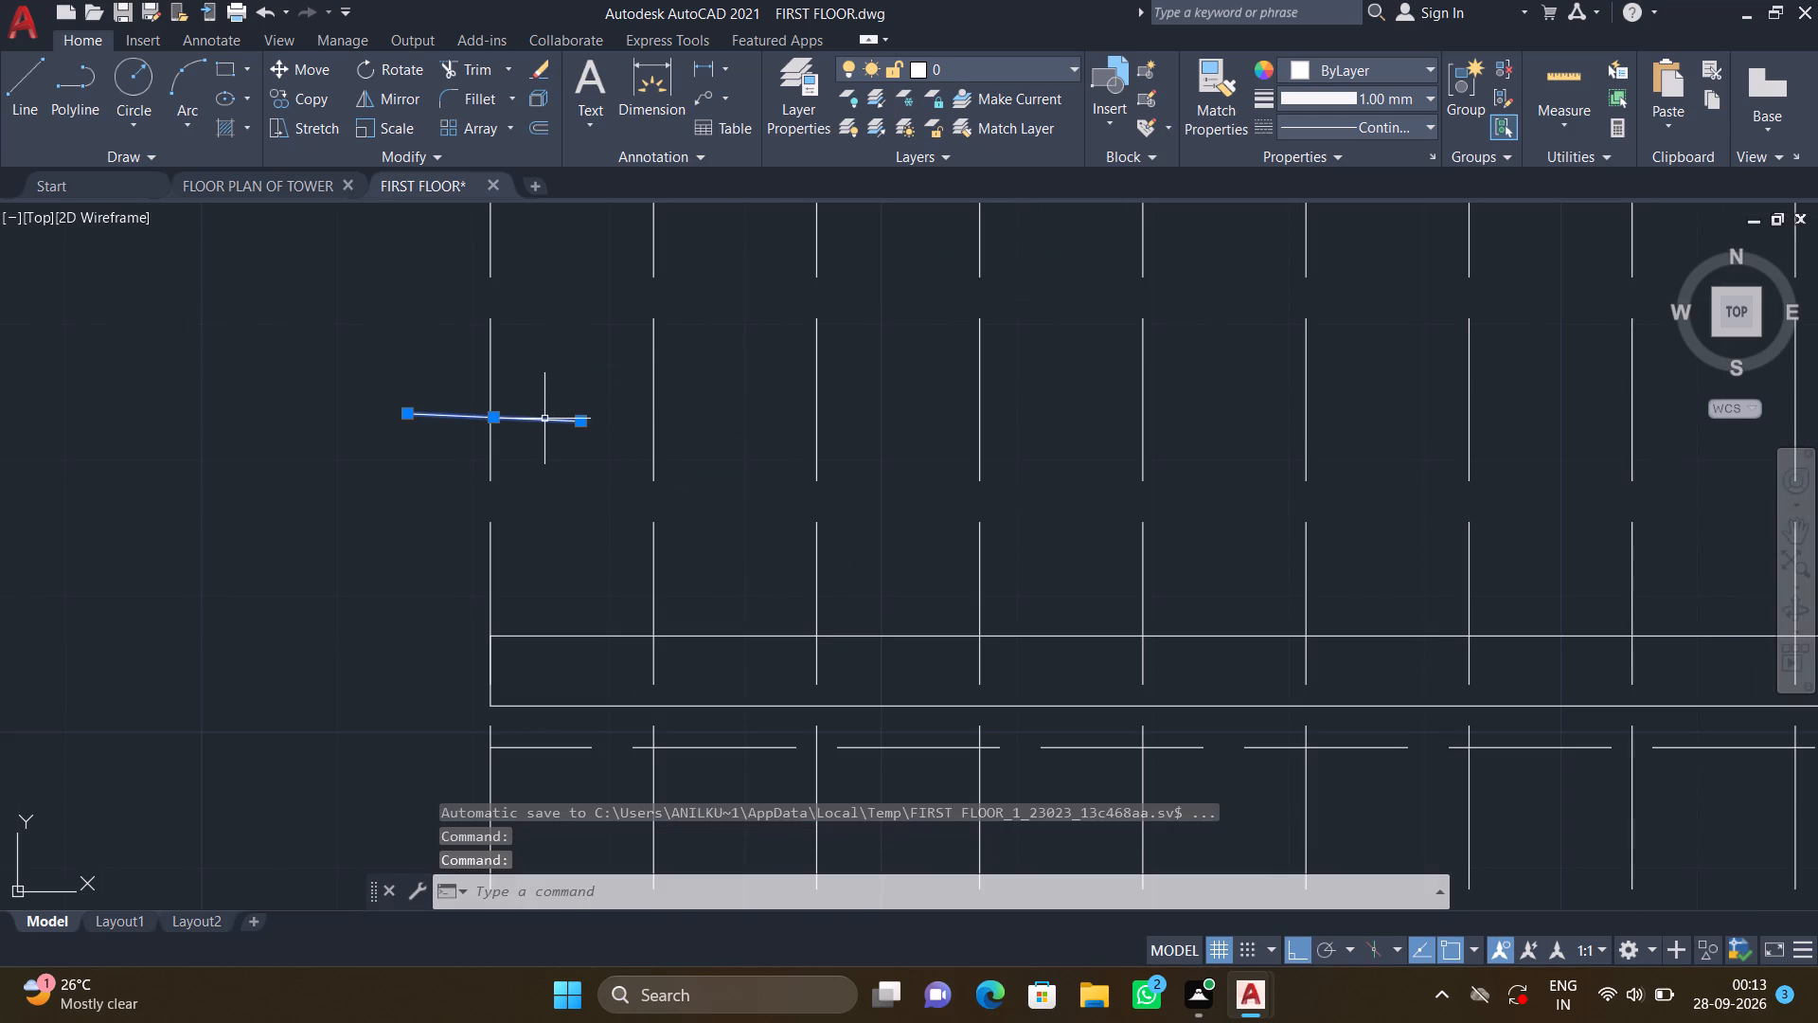
pyautogui.press('Delete')
# Draw a horizontal line about 1'-4" long from the lobby across the upper flight's first riser, ending on the second riser.
pyautogui.press('l')
pyautogui.press('Return')
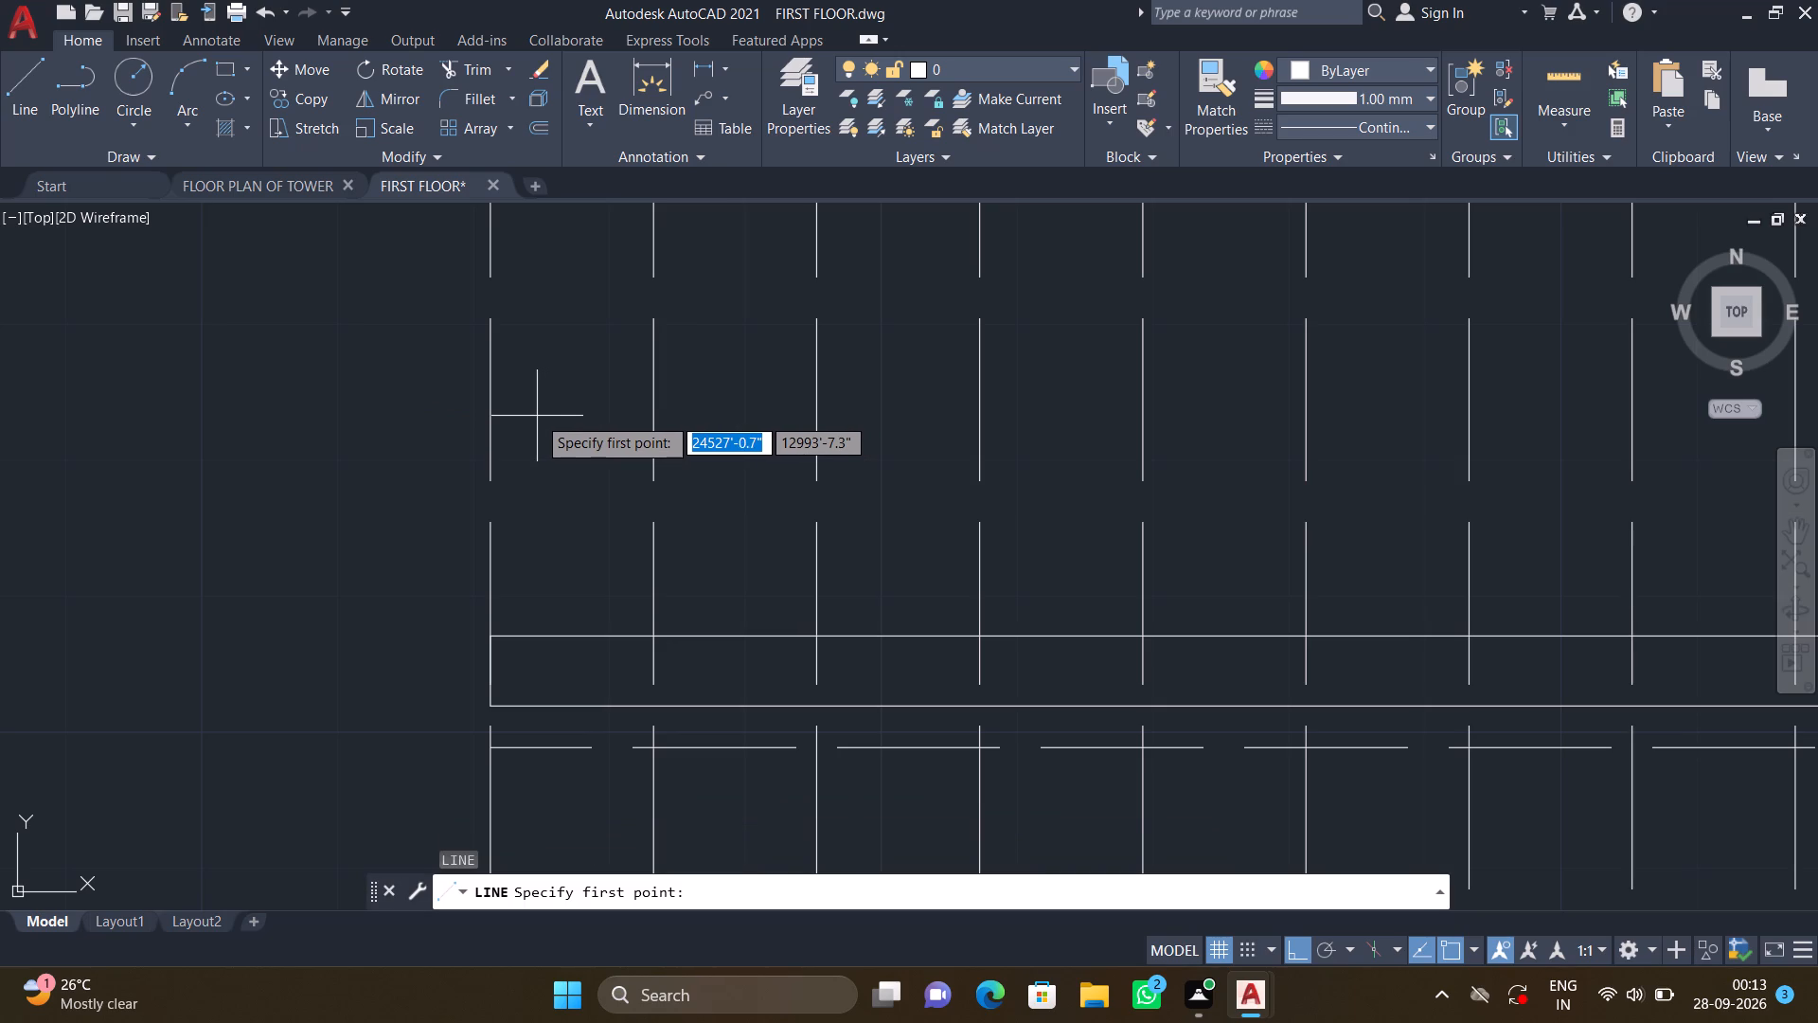
pyautogui.scroll(-1, 370, 404)
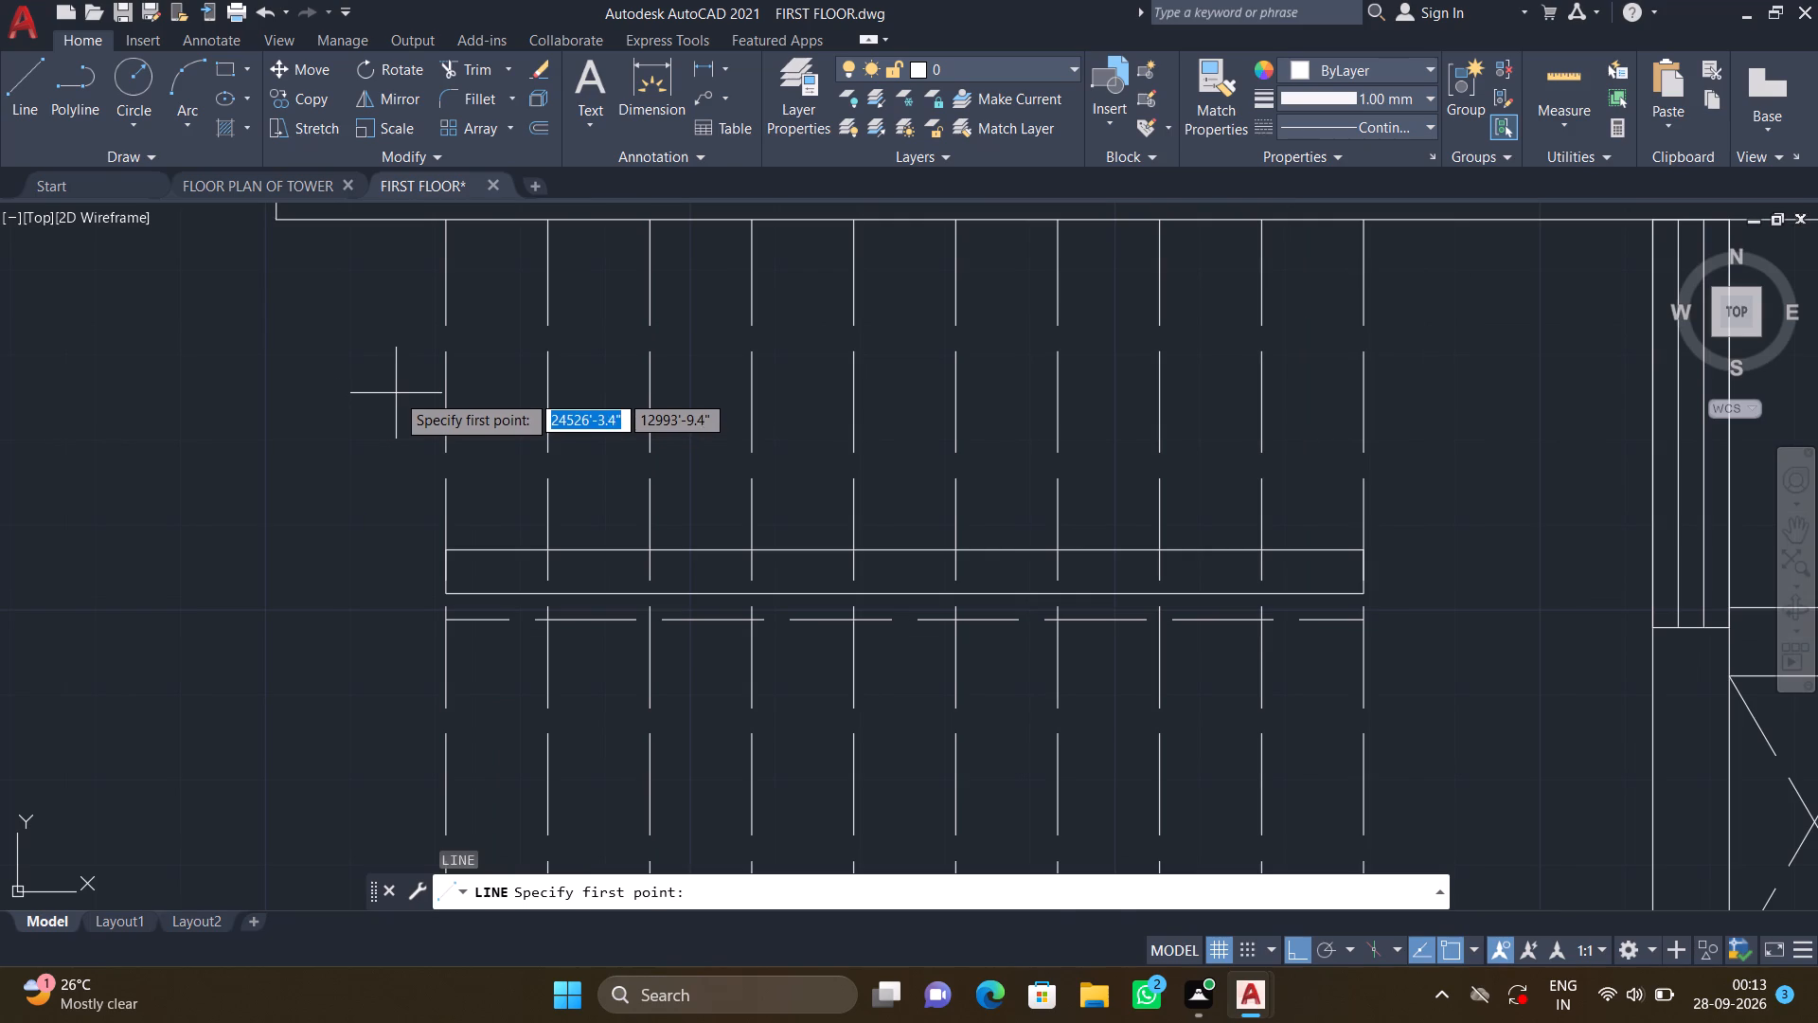
pyautogui.scroll(2, 399, 391)
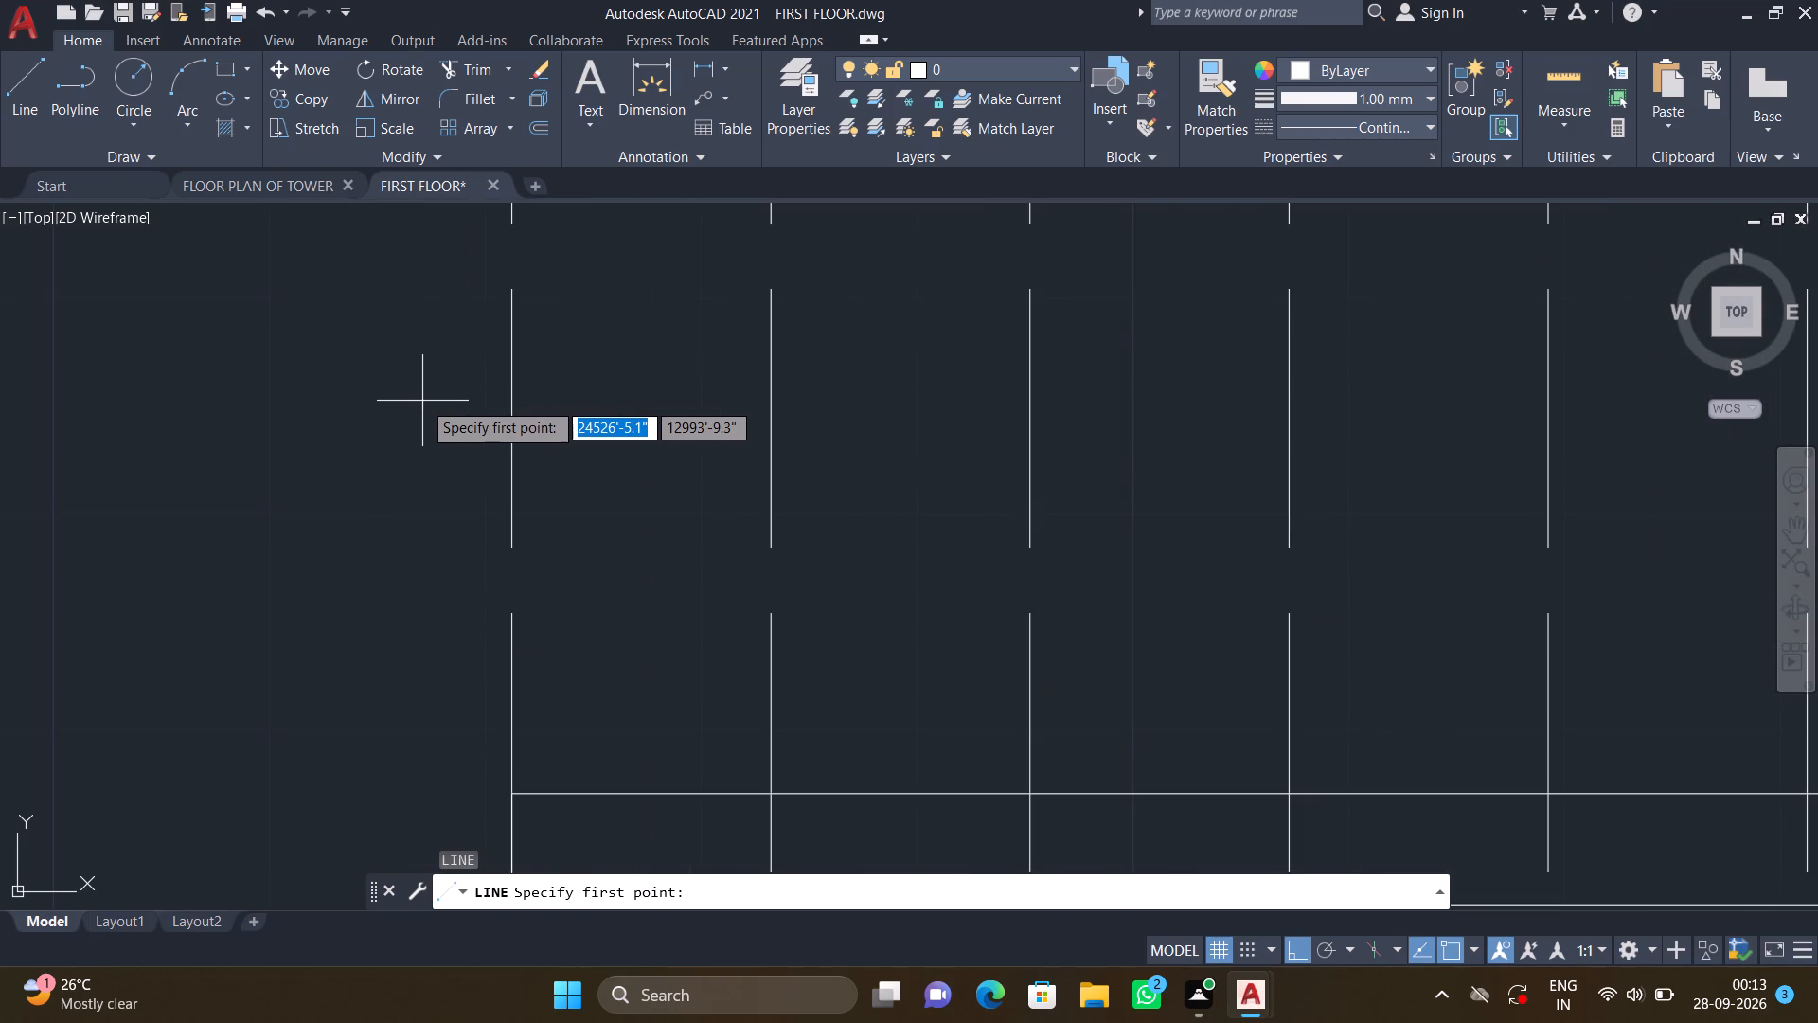
pyautogui.click(420, 400)
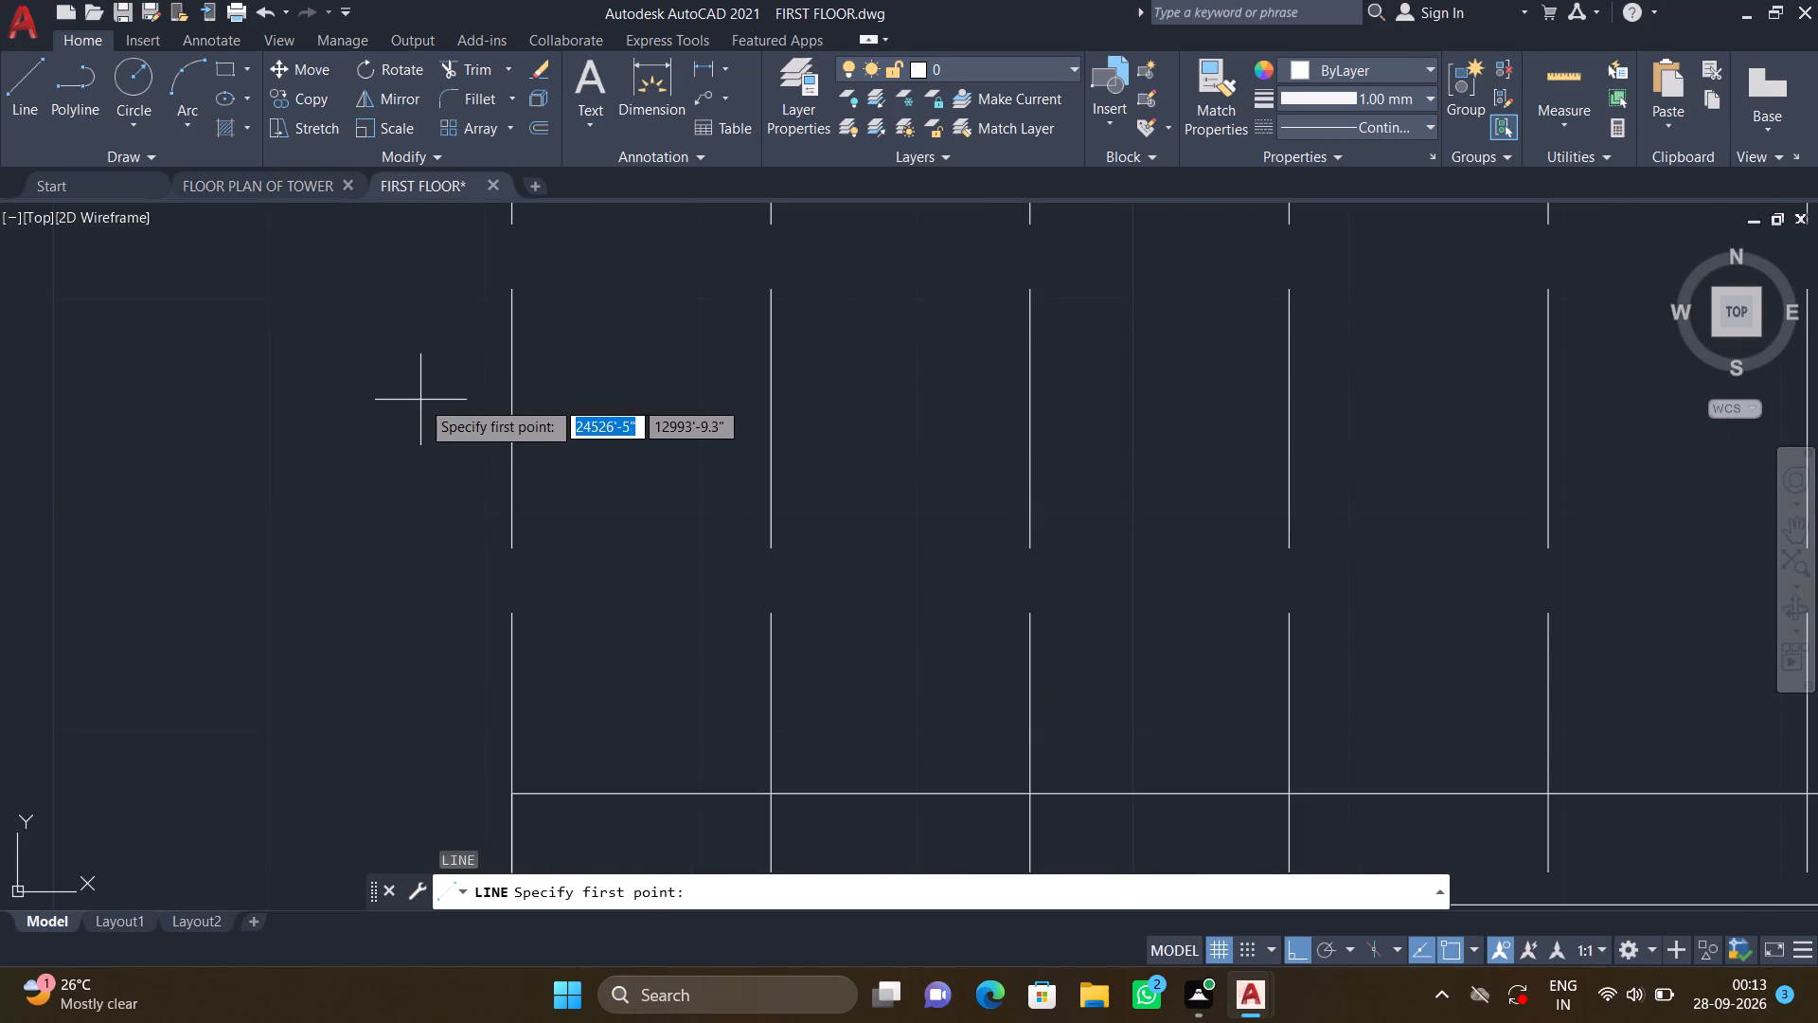
pyautogui.click(769, 401)
pyautogui.press('Return')
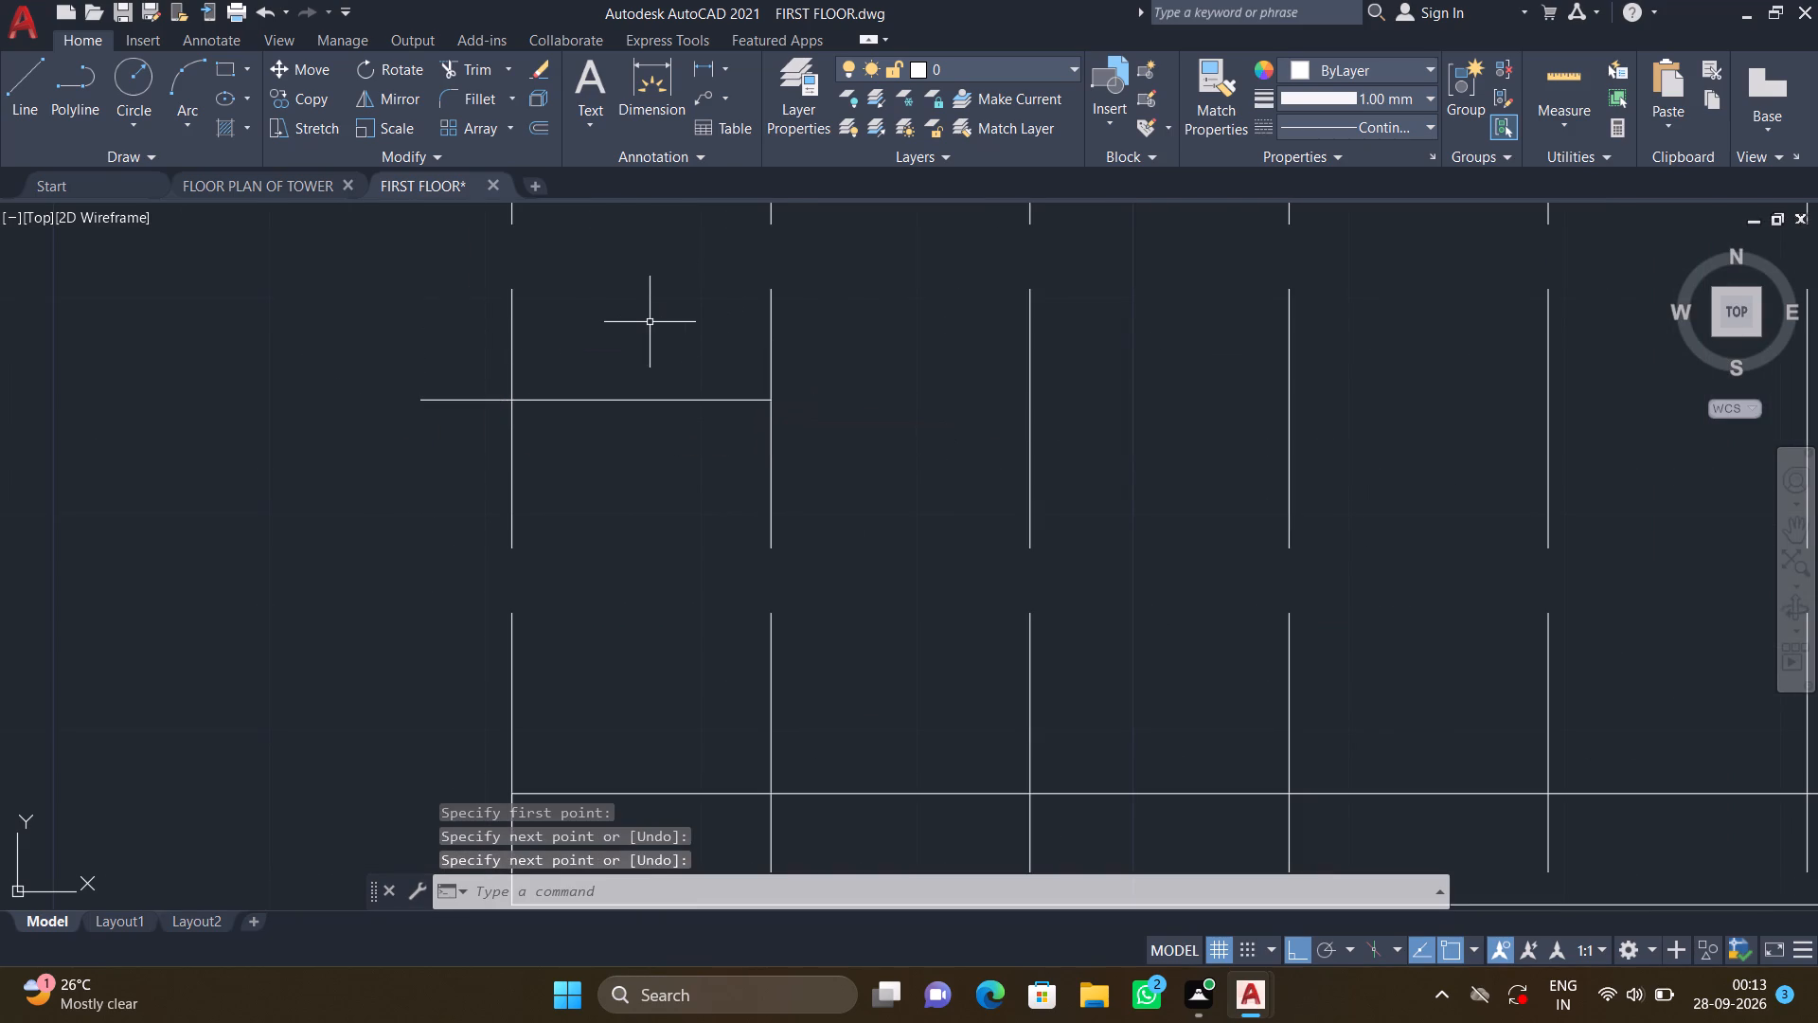
# Draw two slanted arrowhead strokes, each about 6" long, back from the horizontal line's end on the upper flight's second riser.
pyautogui.press('l')
pyautogui.press('Return')
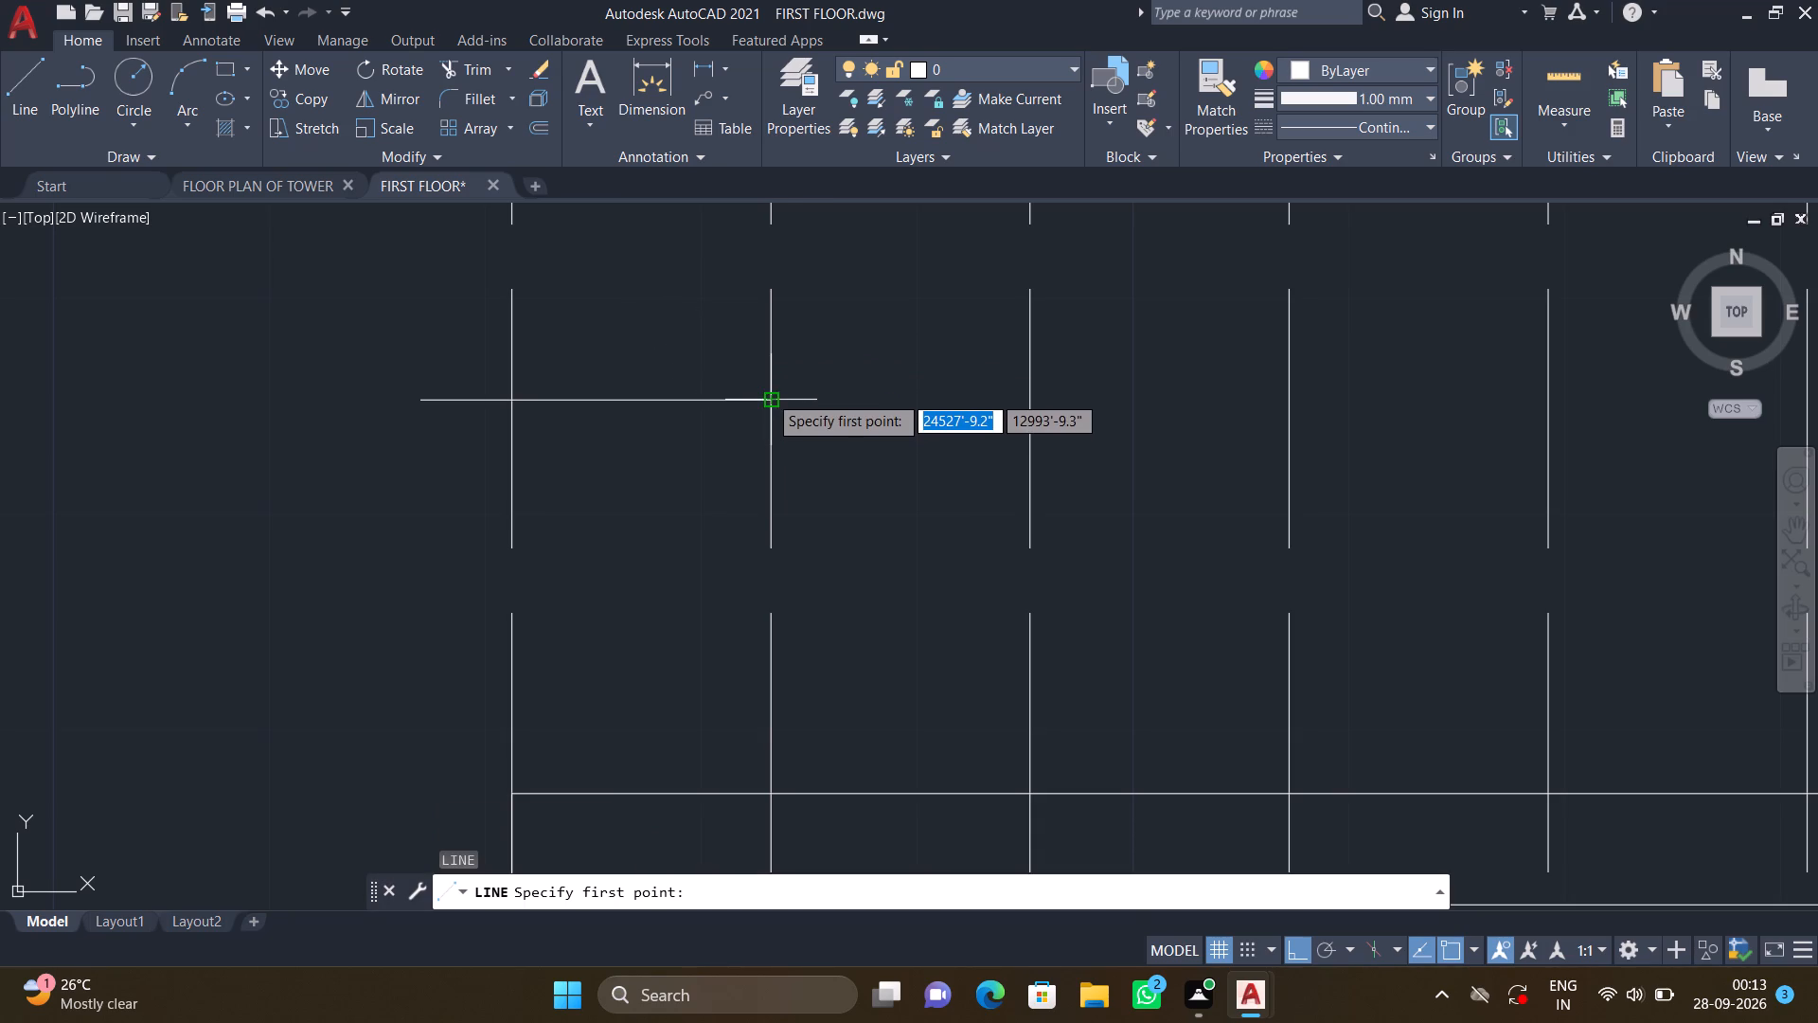
pyautogui.press('F8')
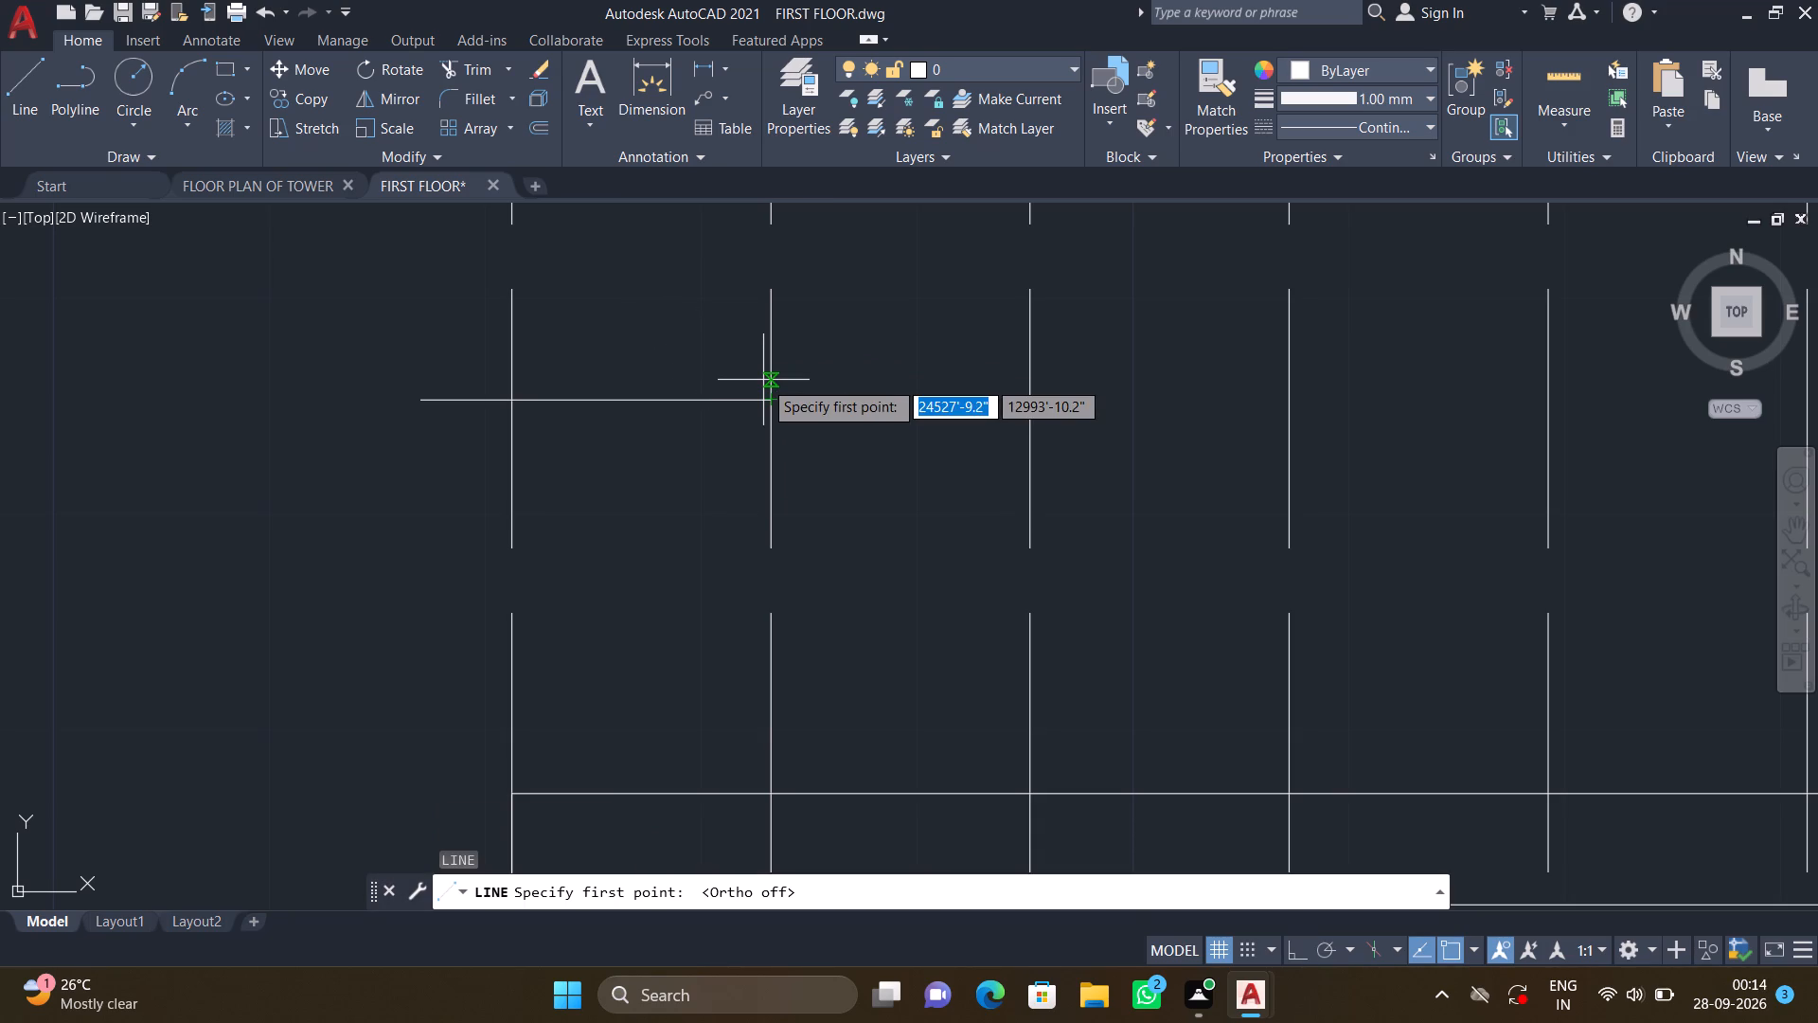
pyautogui.click(773, 403)
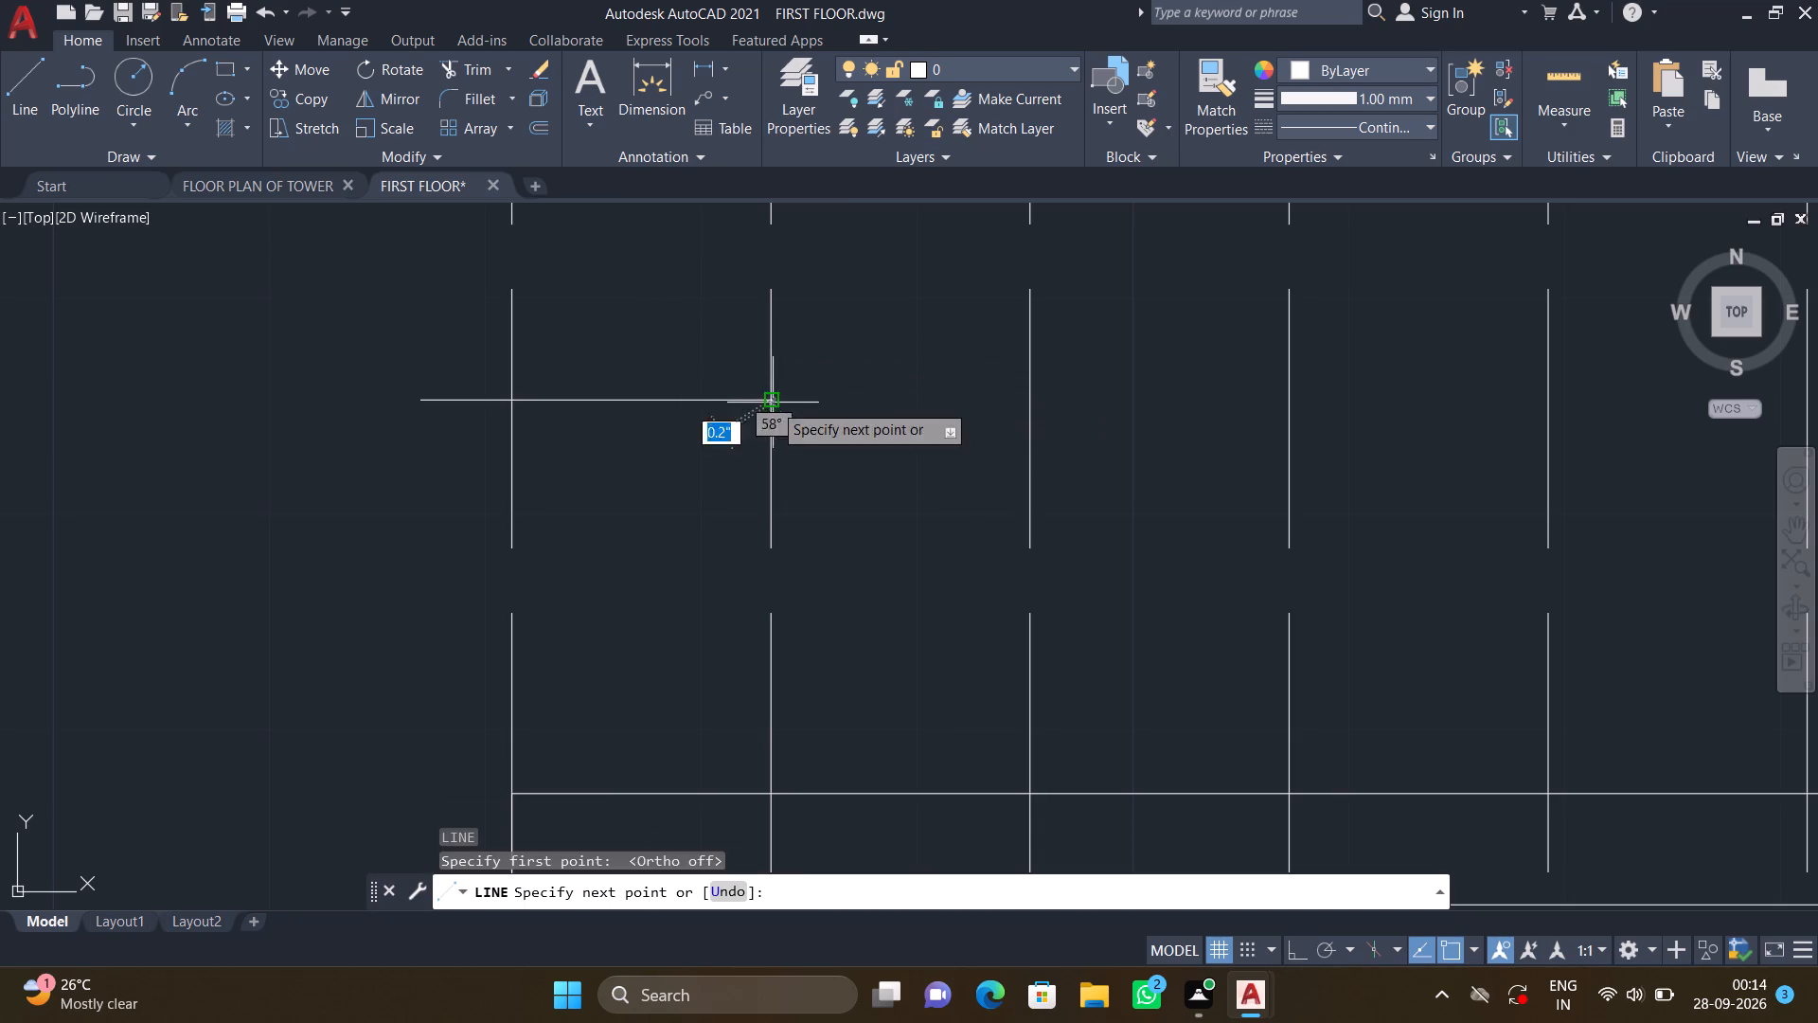
pyautogui.click(672, 317)
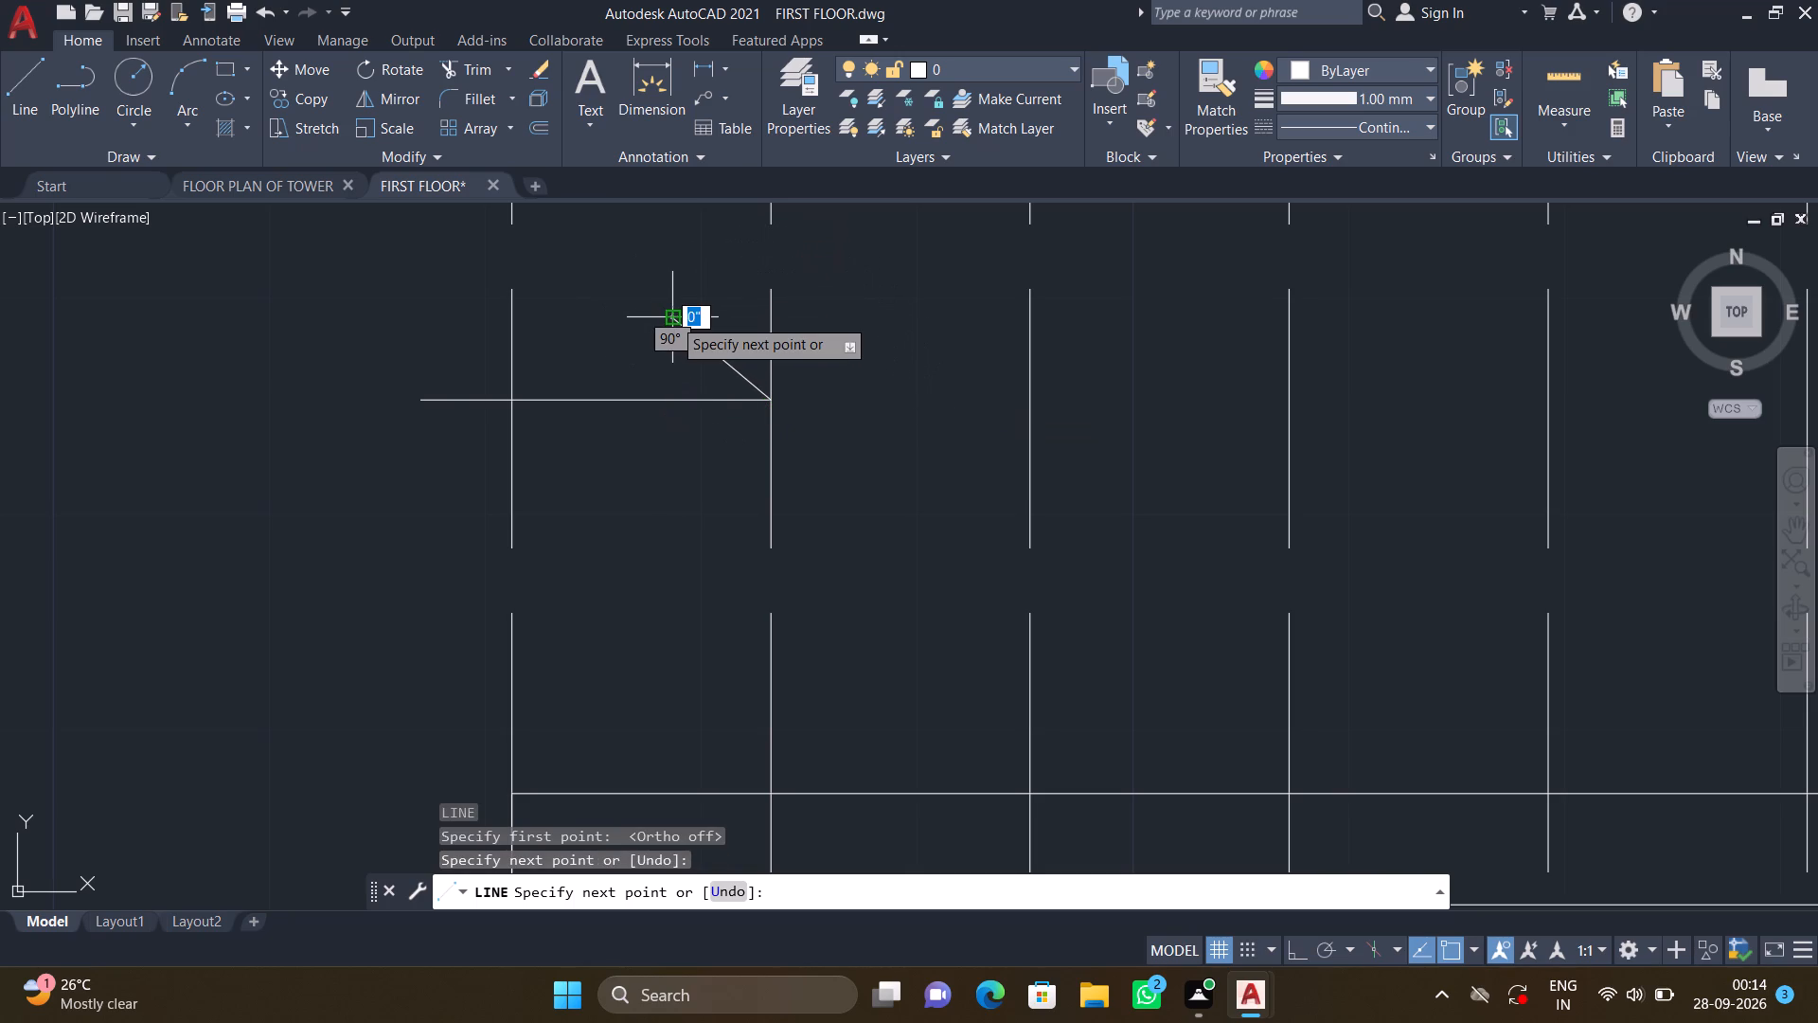
pyautogui.press('Return')
pyautogui.press('l')
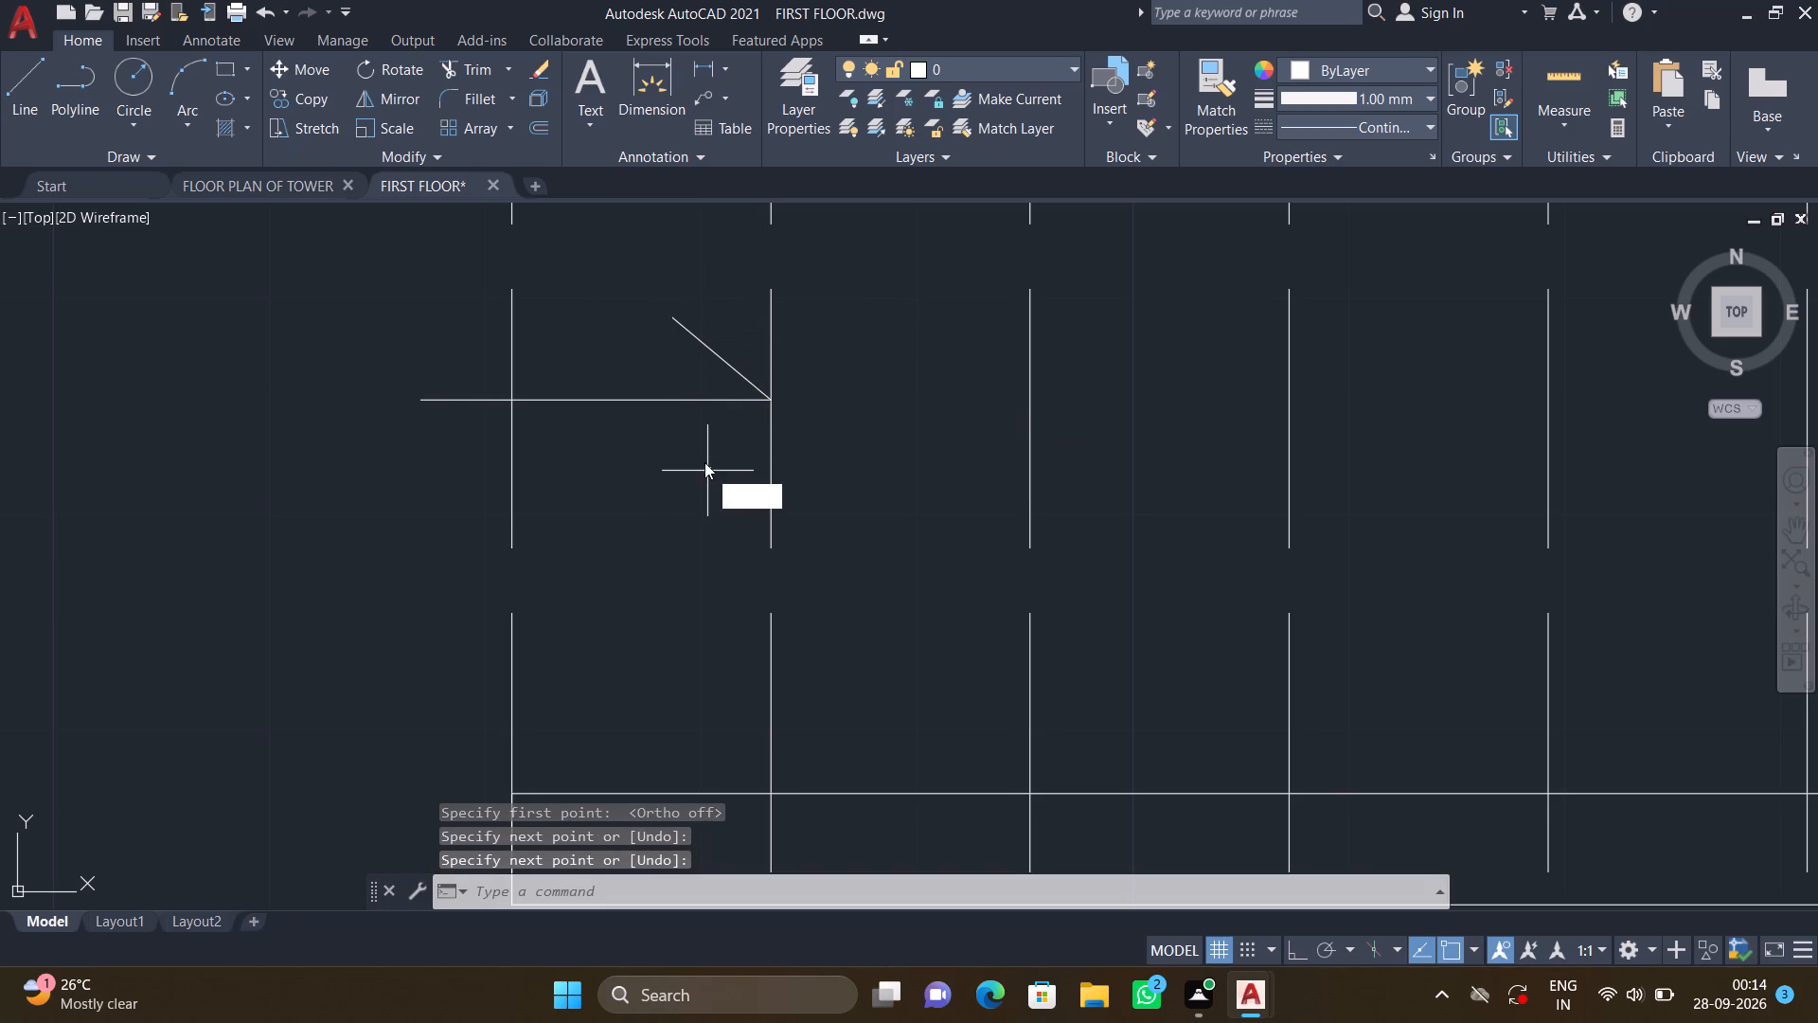
pyautogui.press('Return')
pyautogui.click(768, 398)
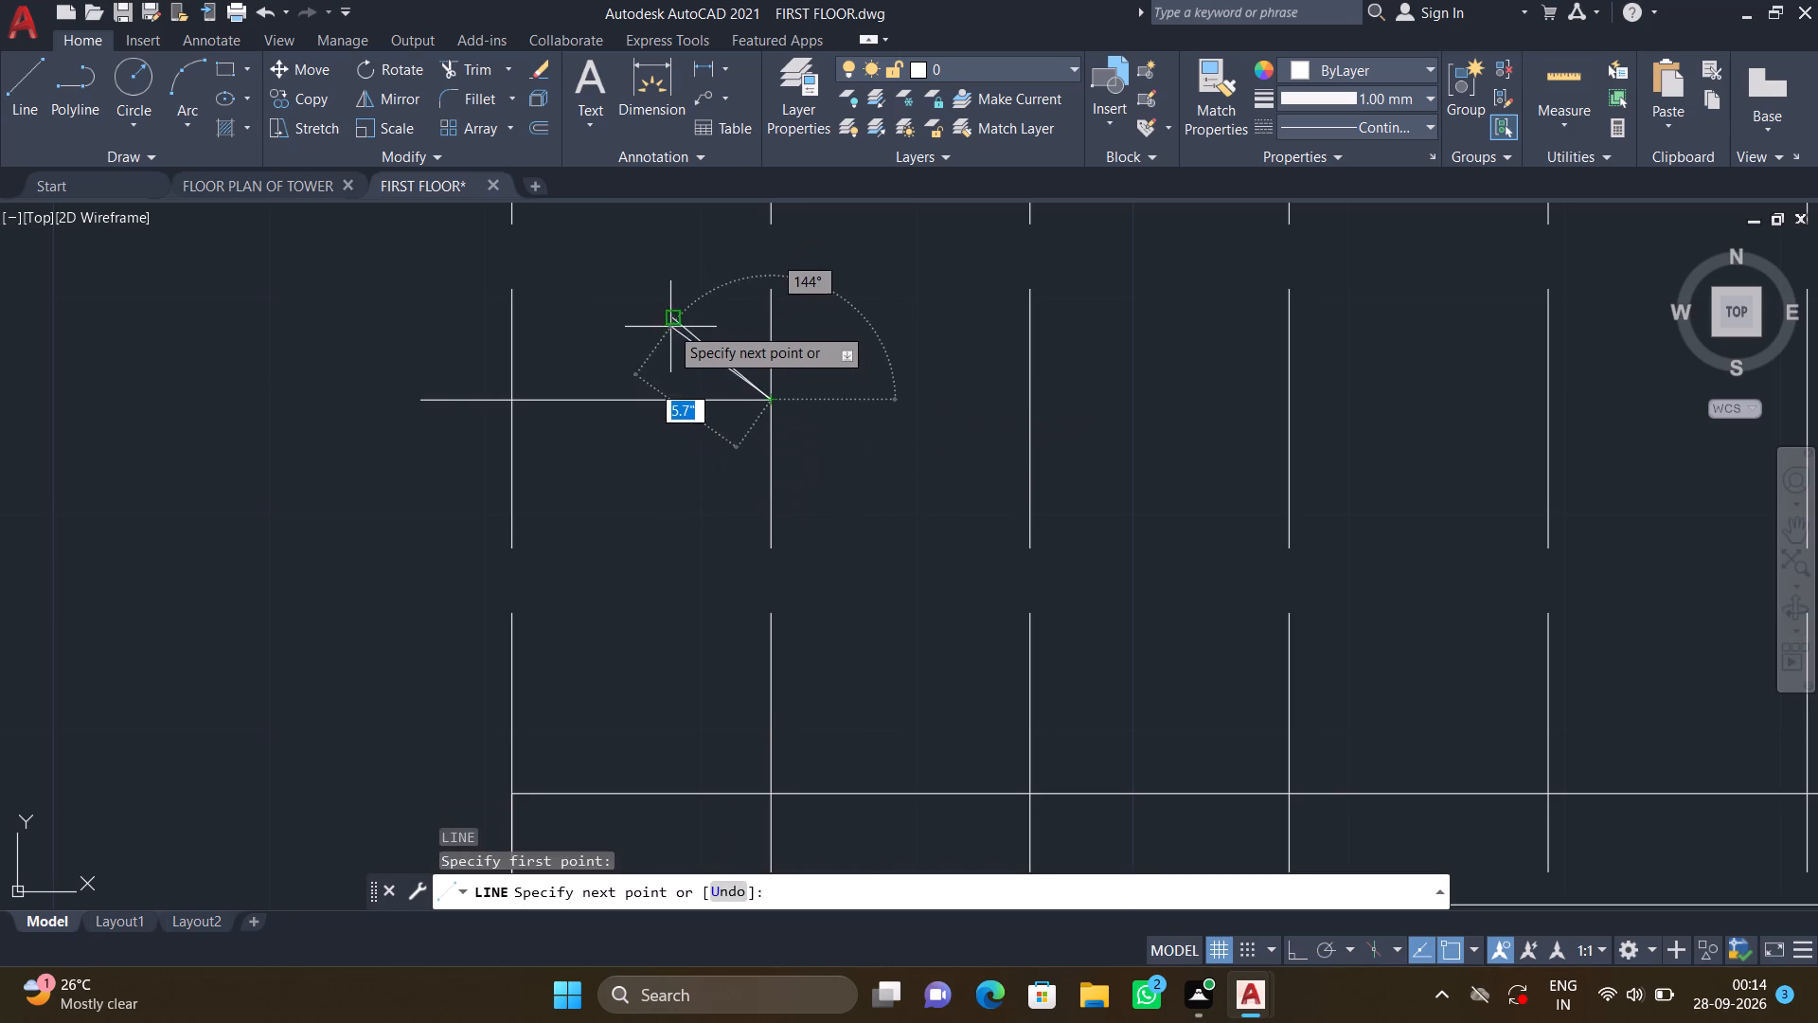
pyautogui.click(669, 484)
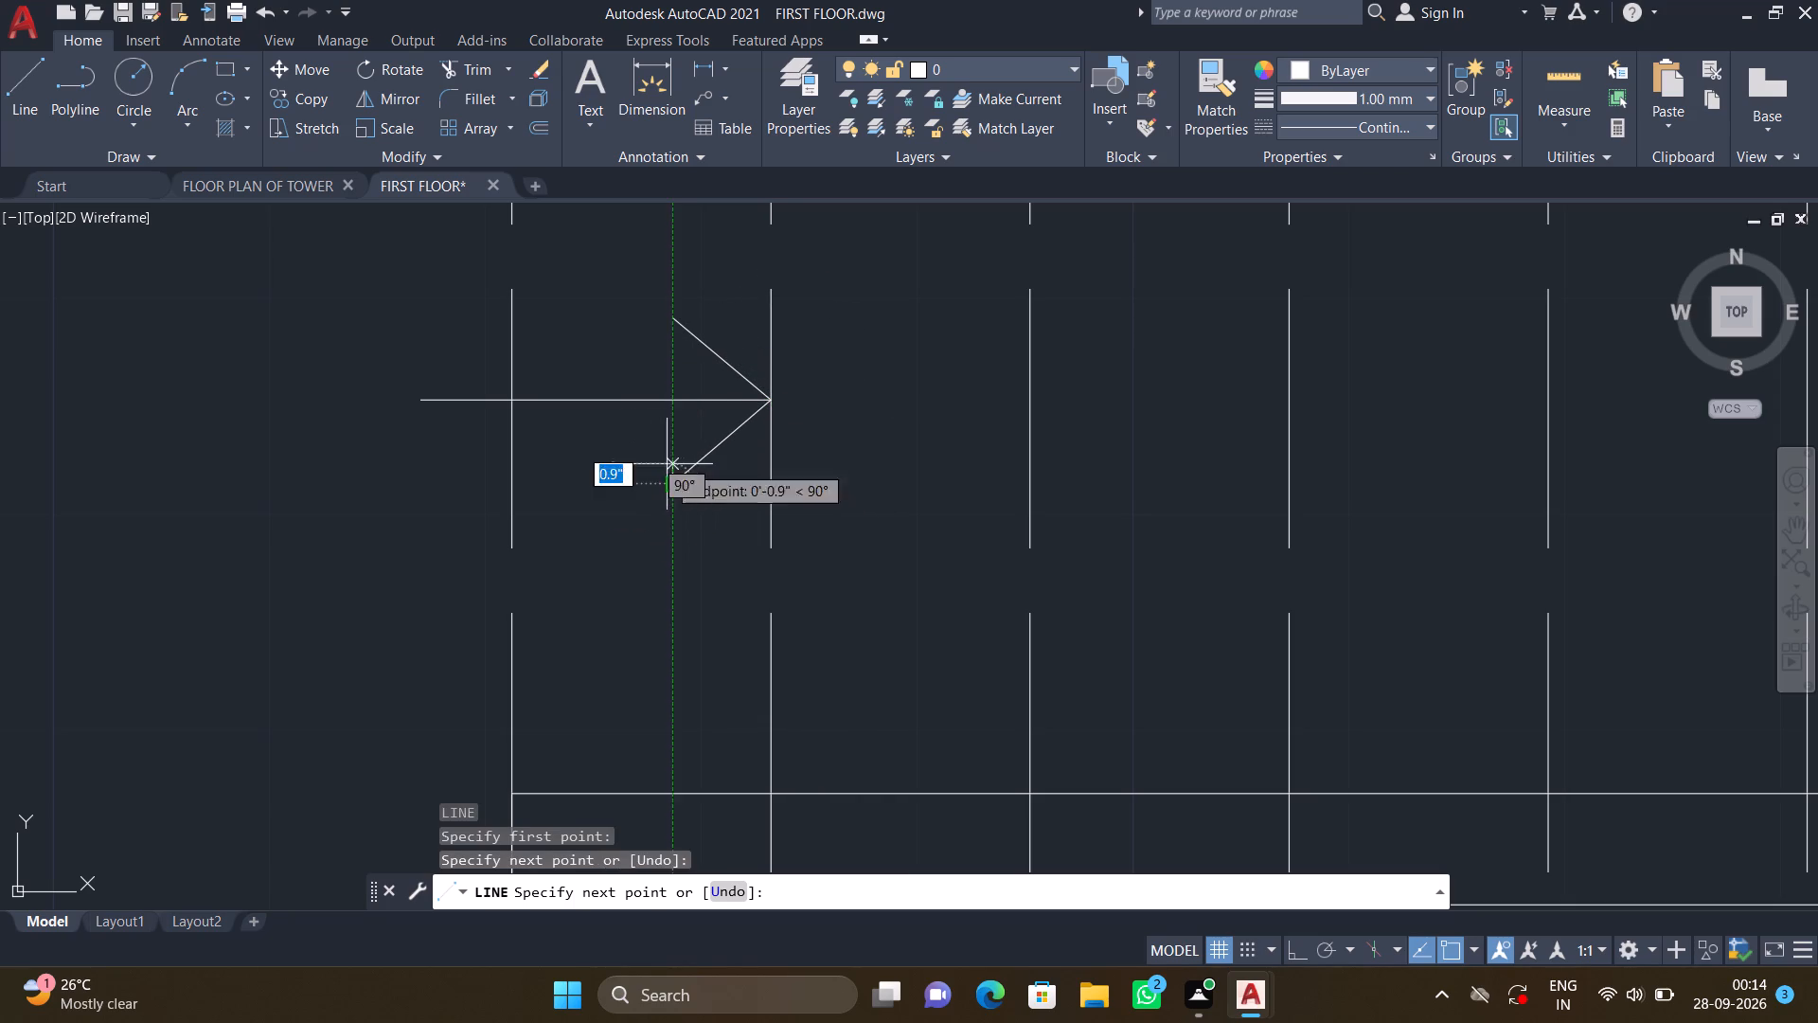
pyautogui.press('Return')
# Draw a matching horizontal line from the lobby across the lower flight's first riser, ending on its second riser.
pyautogui.scroll(-2, 651, 448)
pyautogui.moveTo(596, 491); pyautogui.dragTo(587, 427, button='middle')
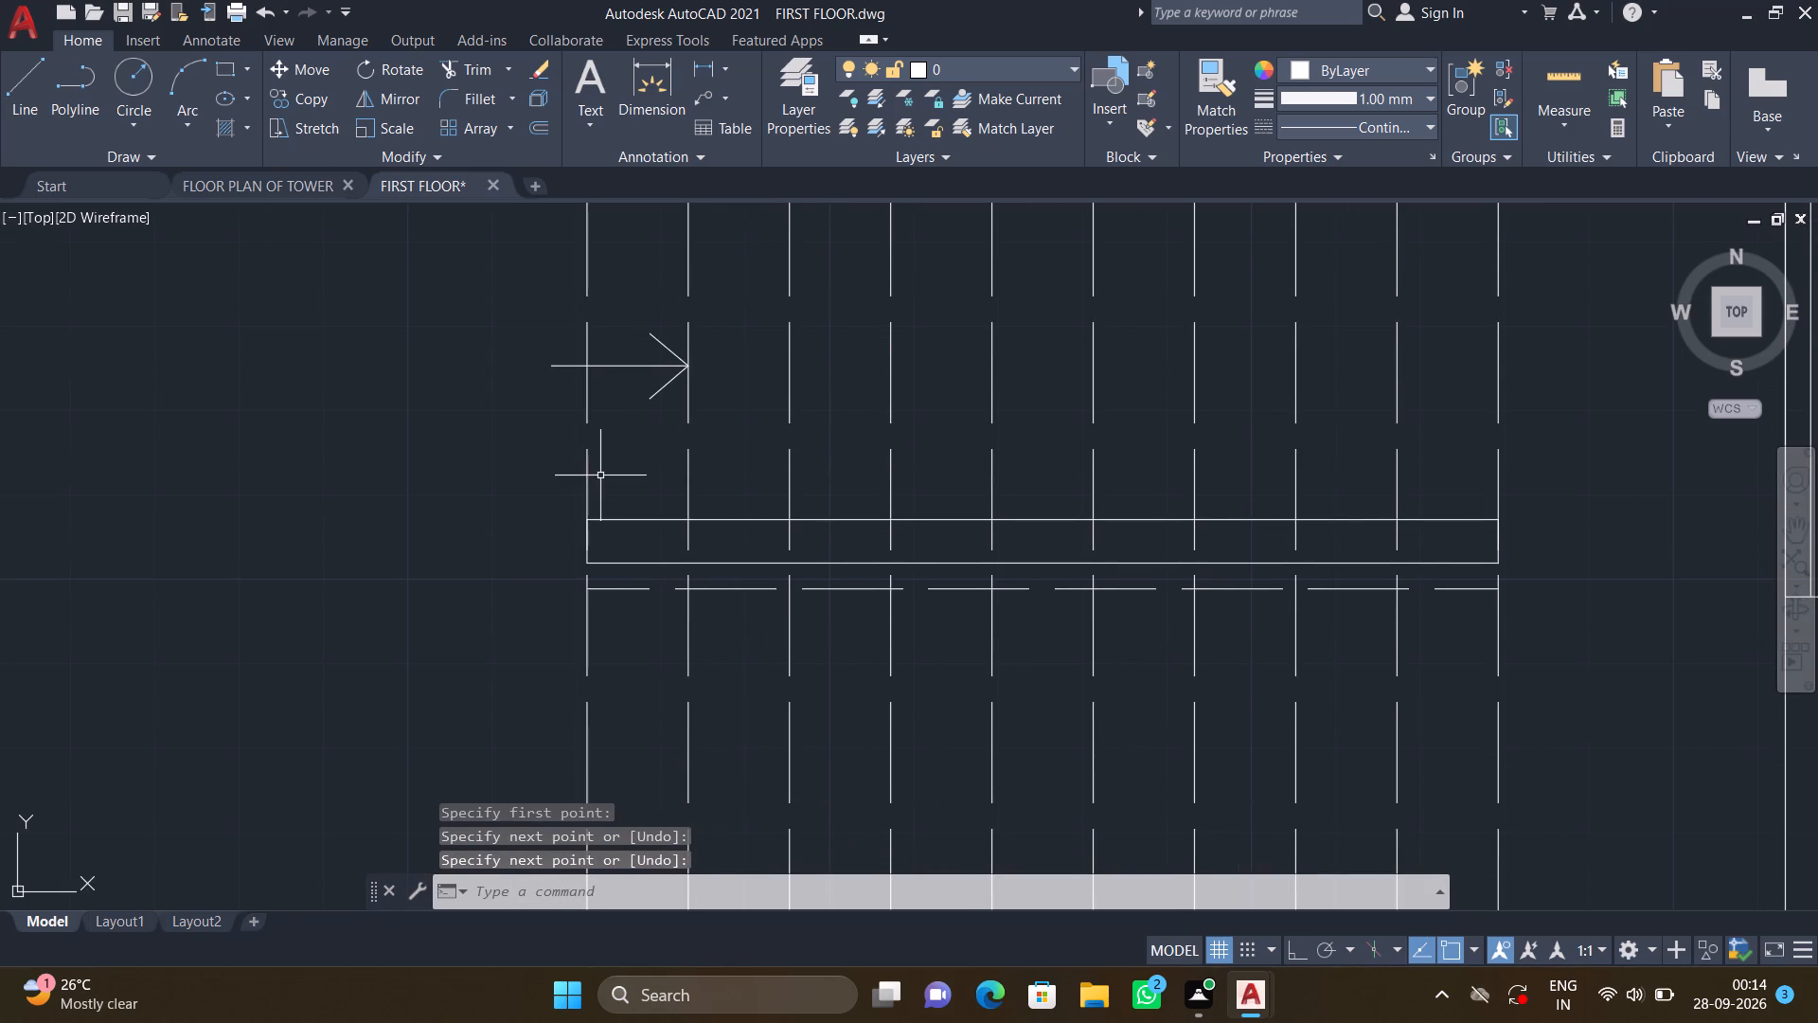
pyautogui.scroll(-1, 630, 558)
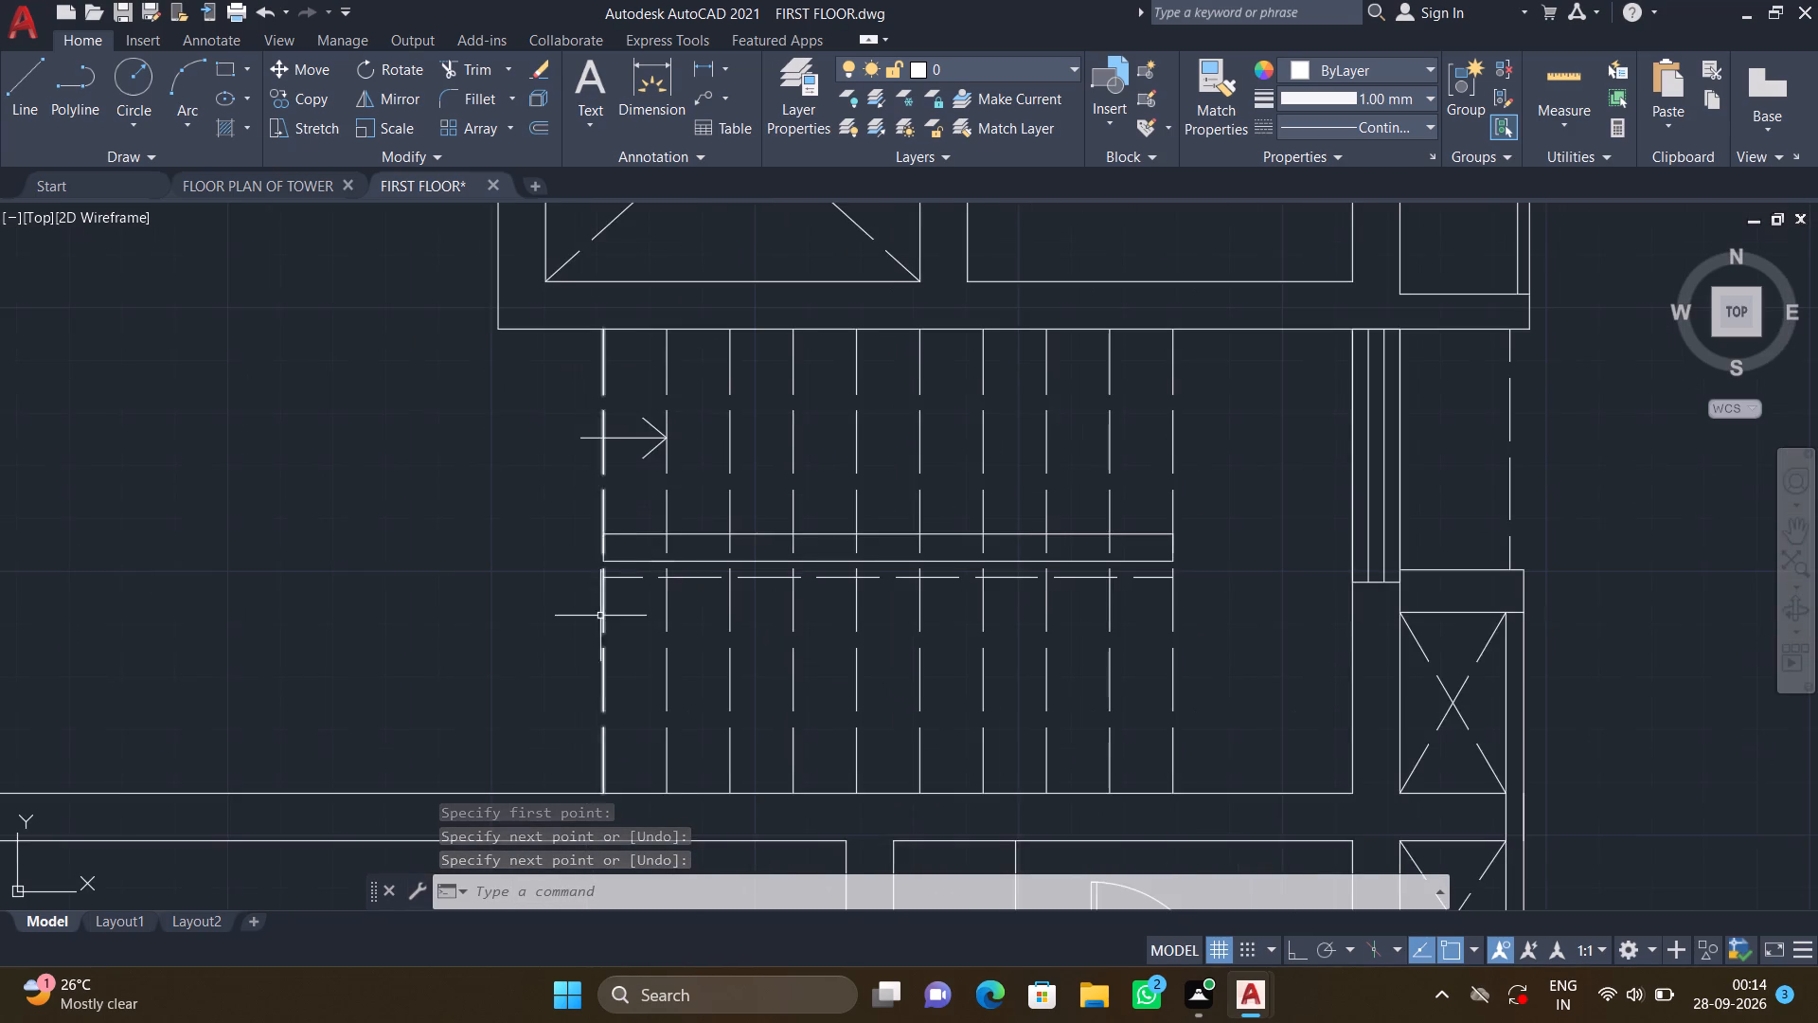
pyautogui.moveTo(597, 614); pyautogui.dragTo(581, 494, button='middle')
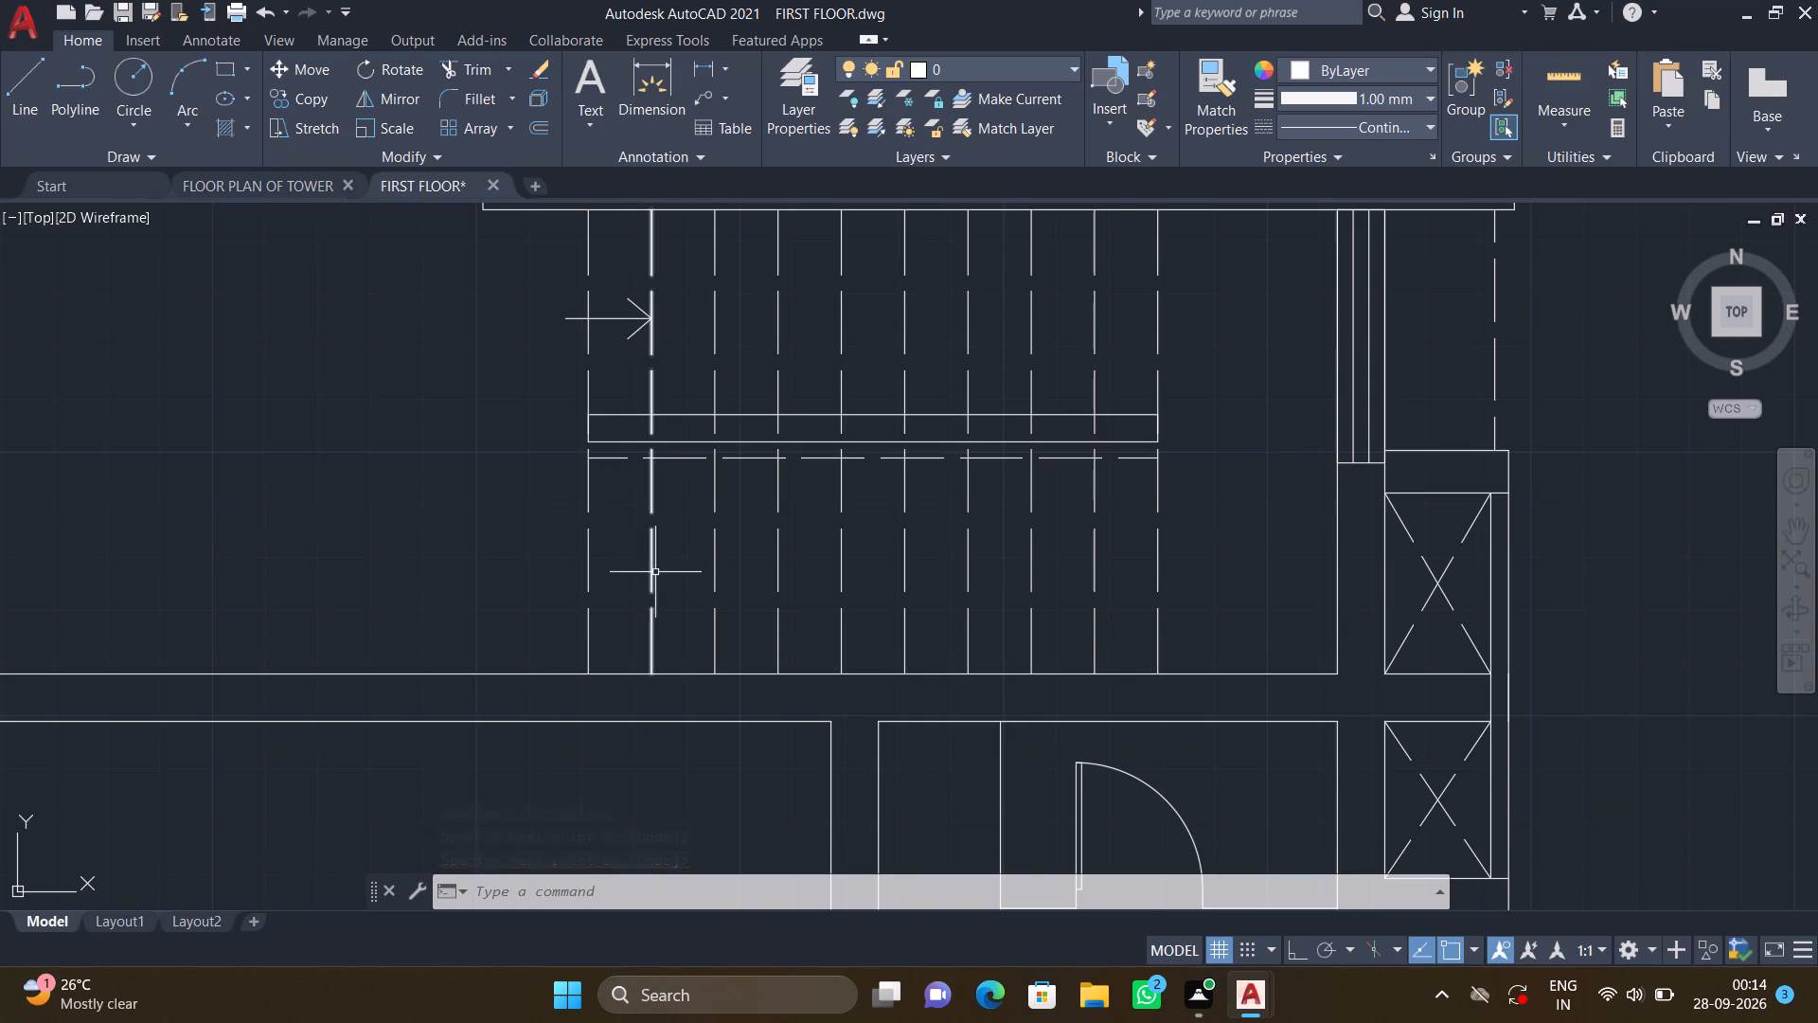
pyautogui.scroll(-1, 683, 595)
pyautogui.scroll(3, 663, 596)
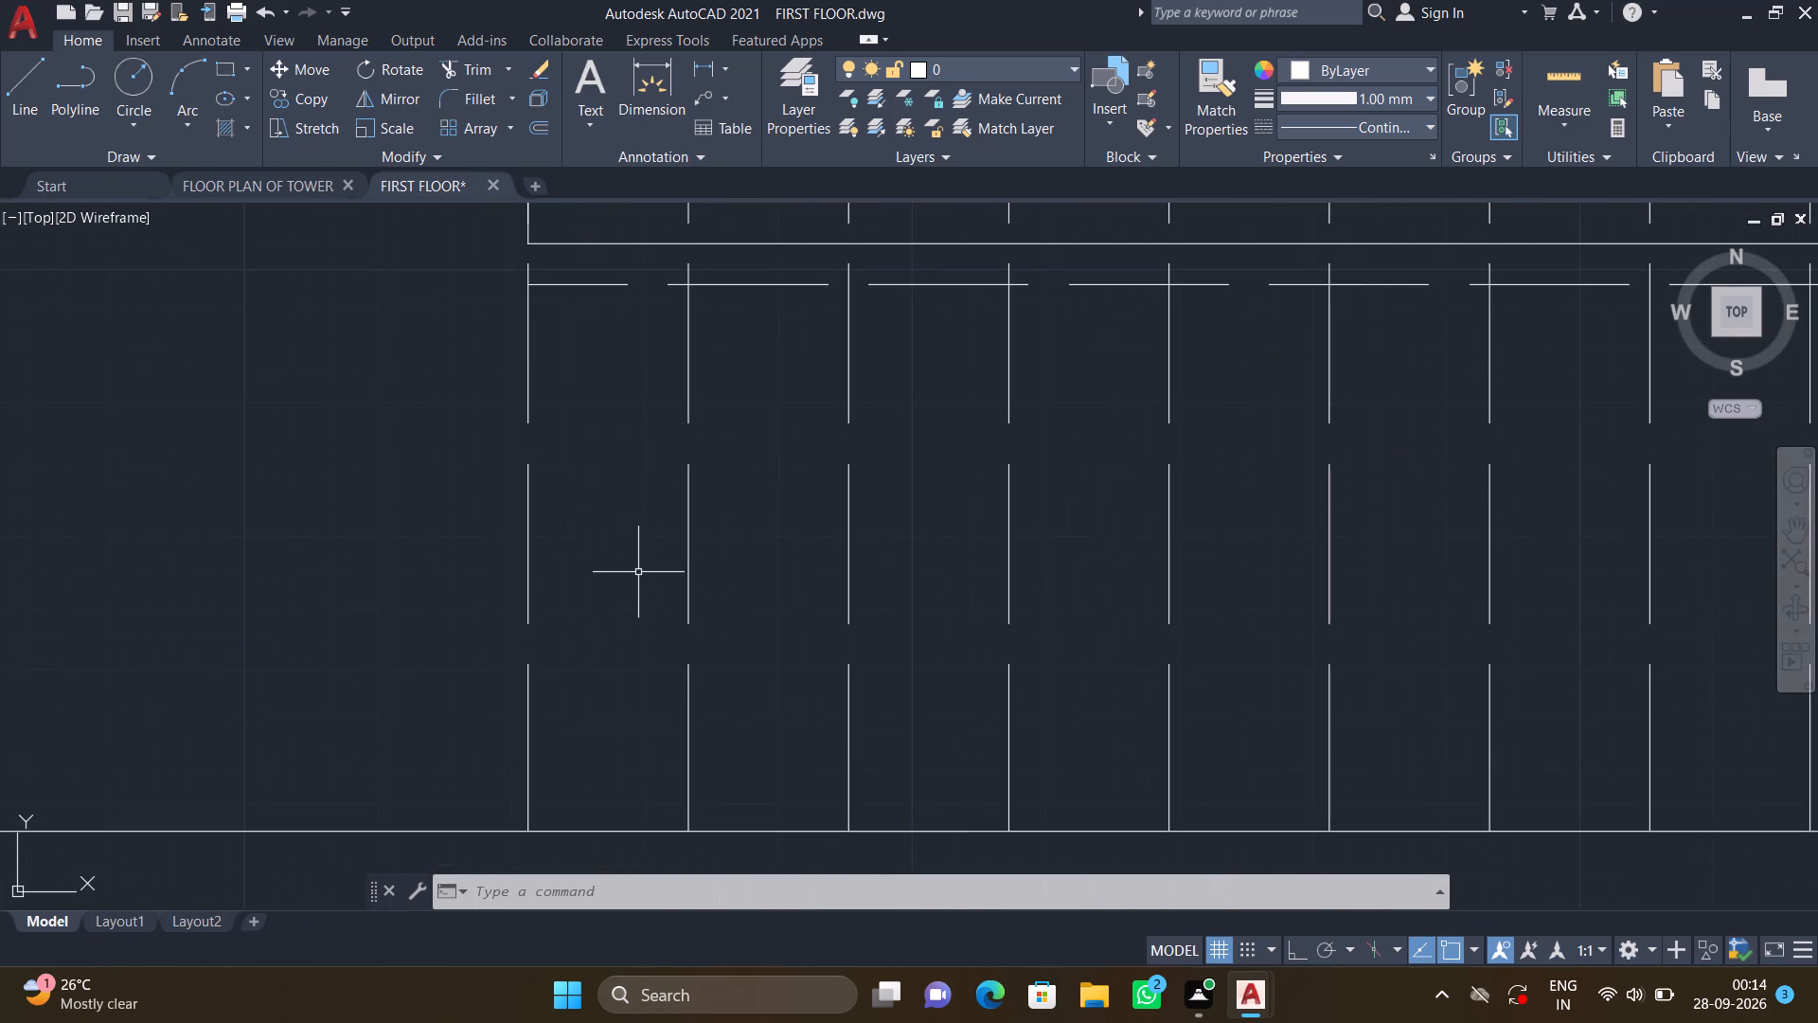
pyautogui.press('l')
pyautogui.press('Return')
pyautogui.scroll(-2, 619, 536)
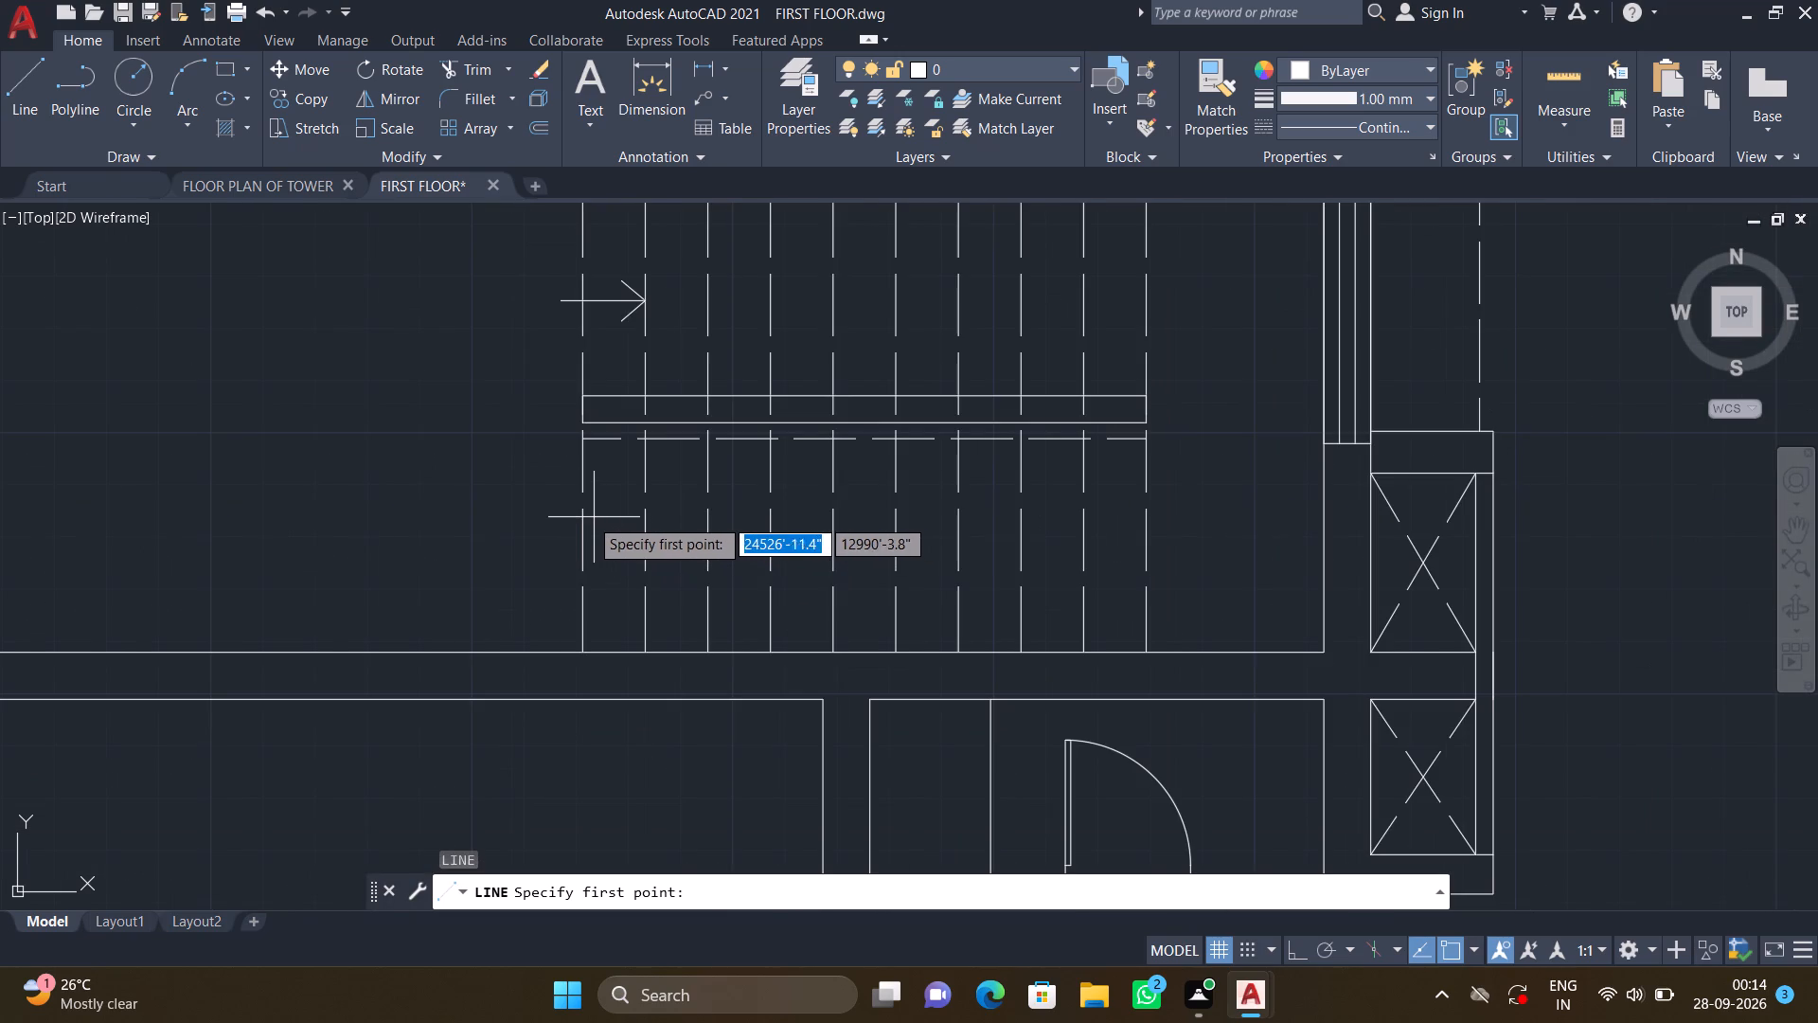
pyautogui.scroll(2, 560, 523)
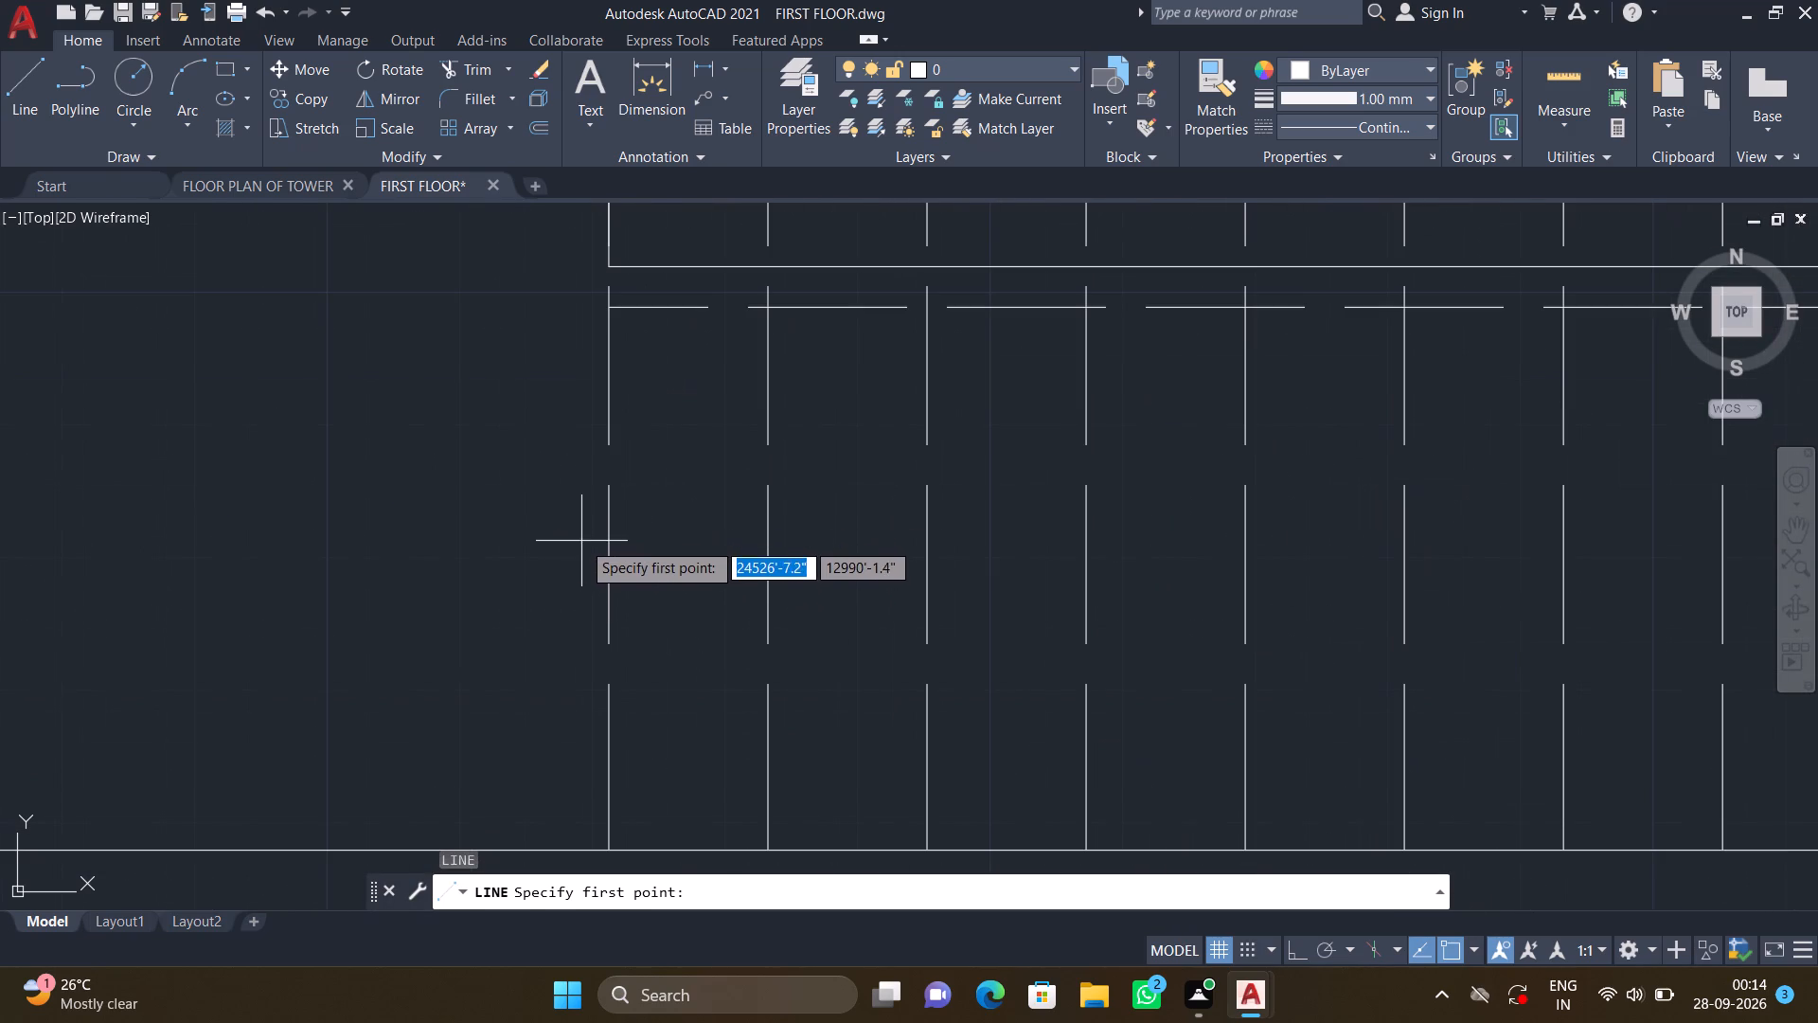
pyautogui.scroll(-2, 561, 540)
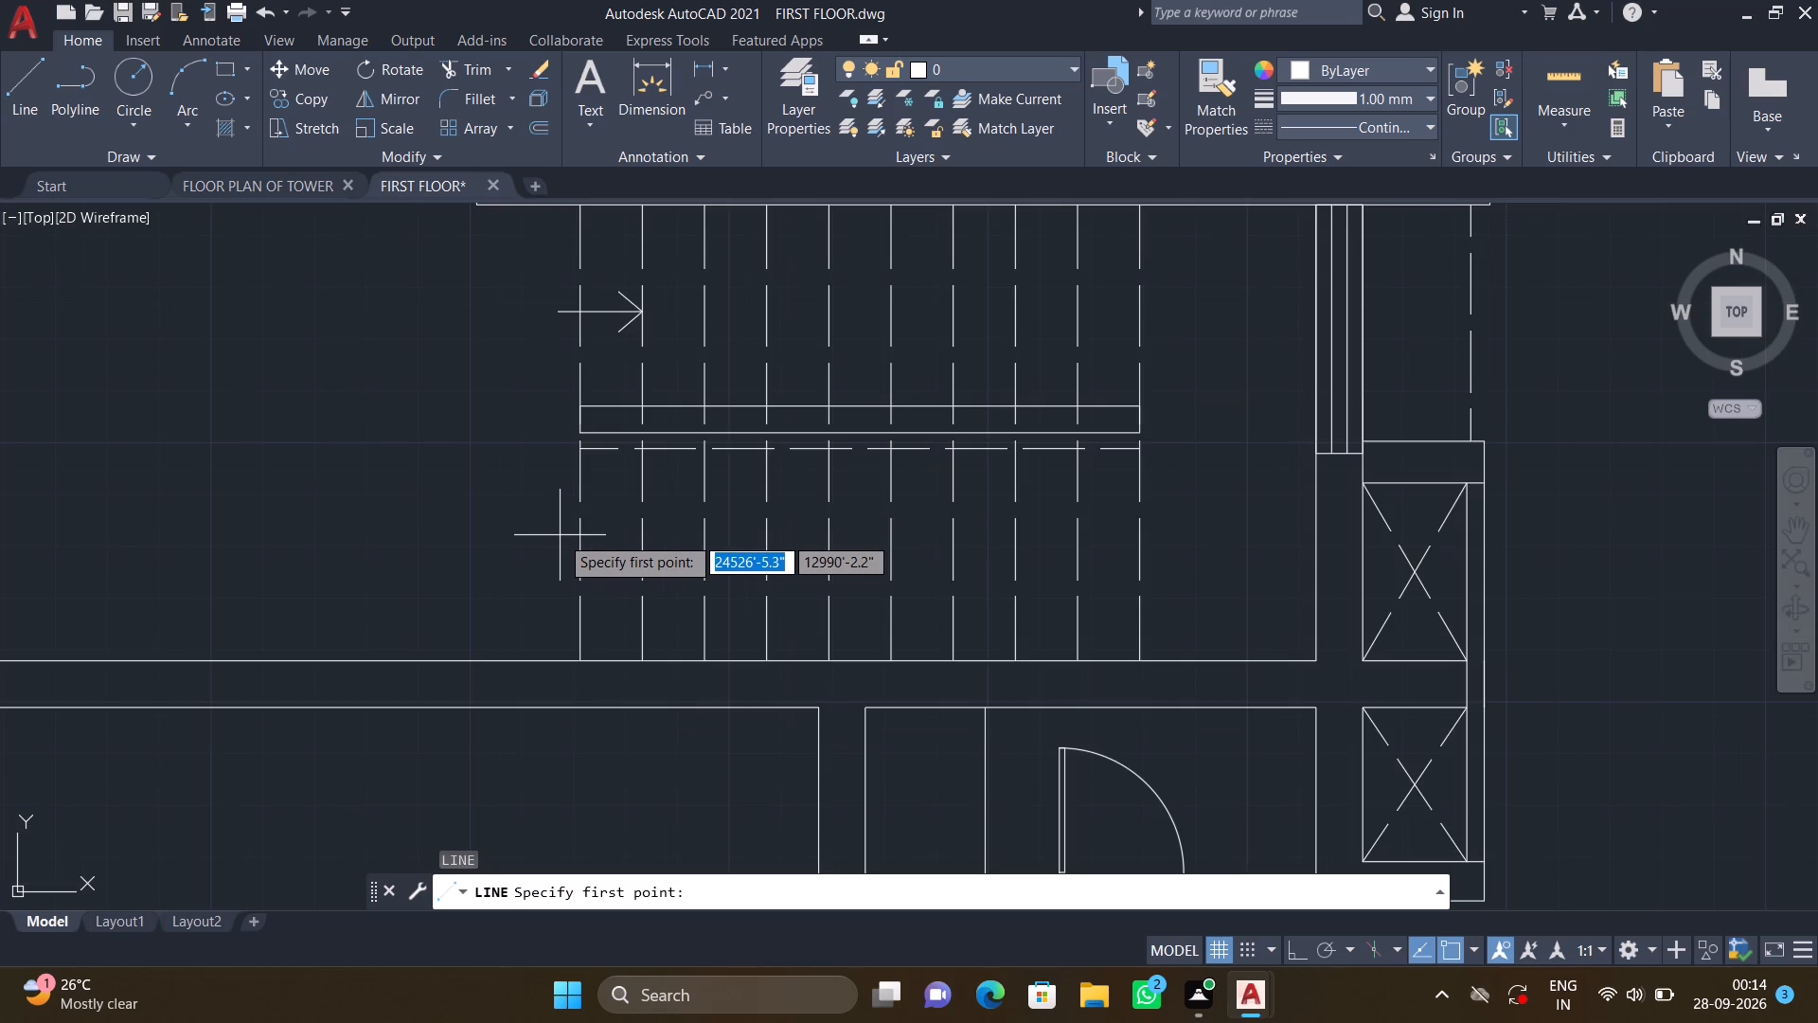
pyautogui.click(551, 549)
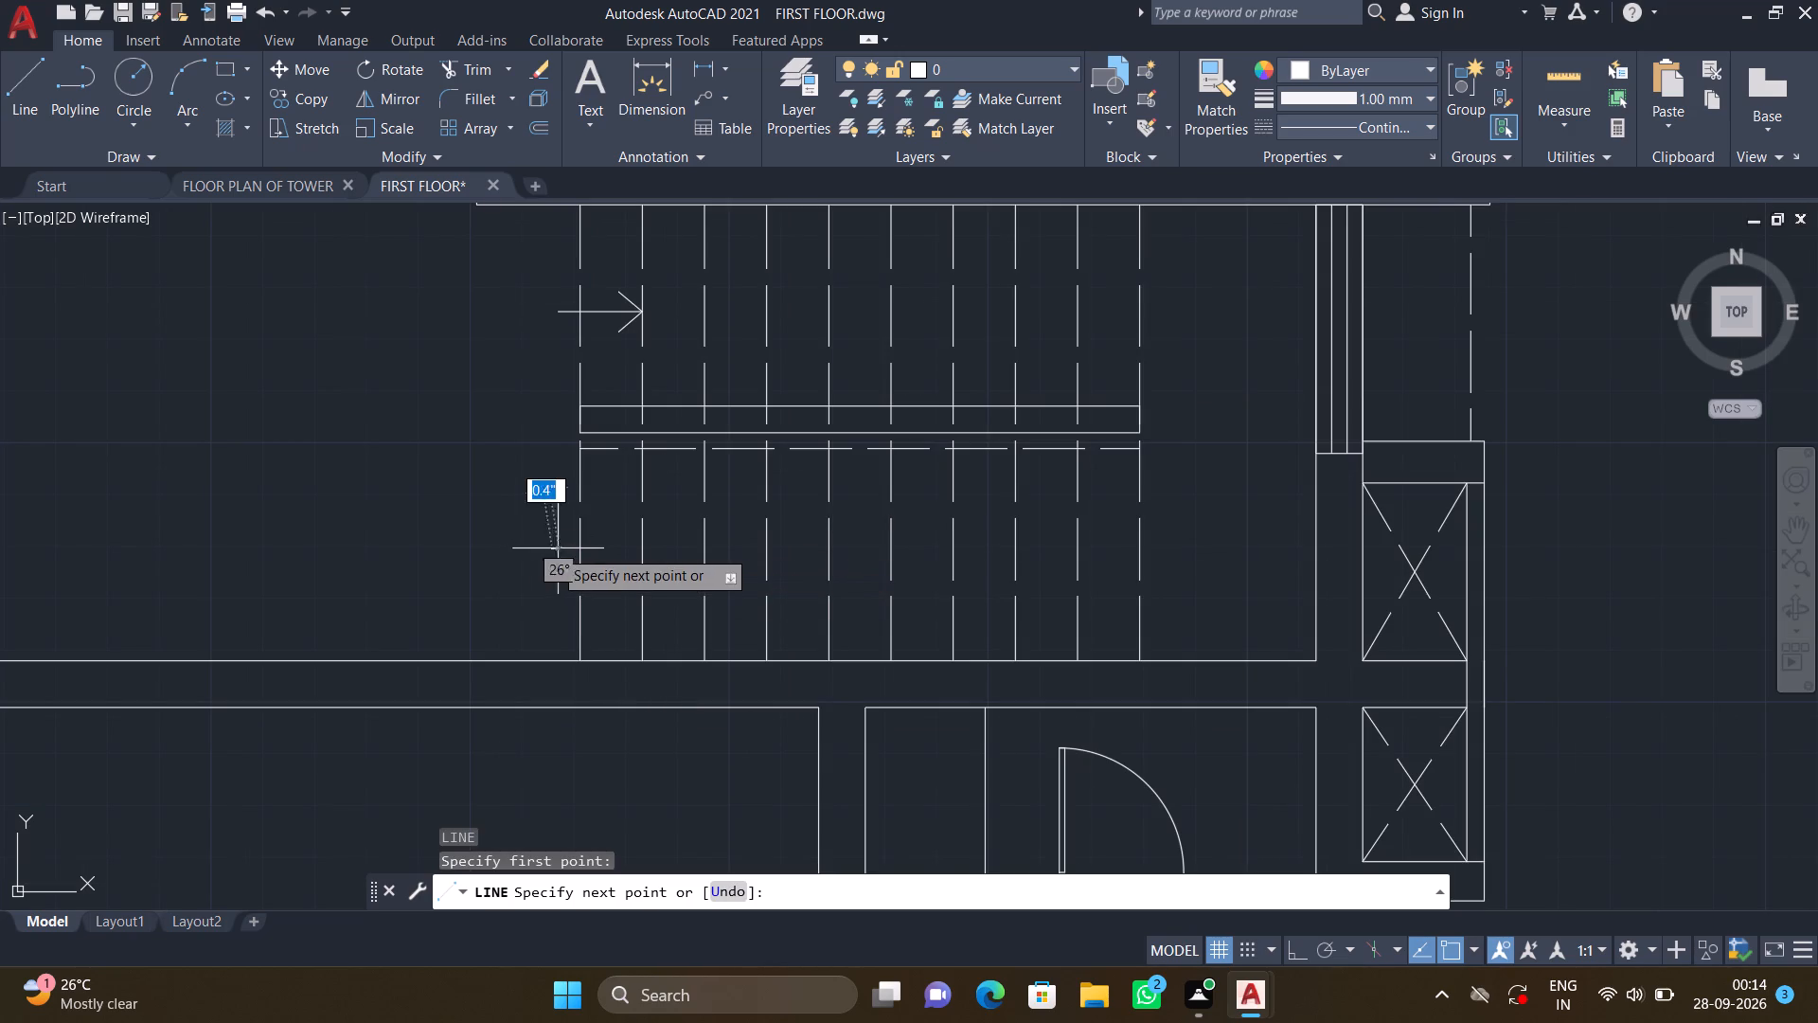
pyautogui.scroll(3, 606, 543)
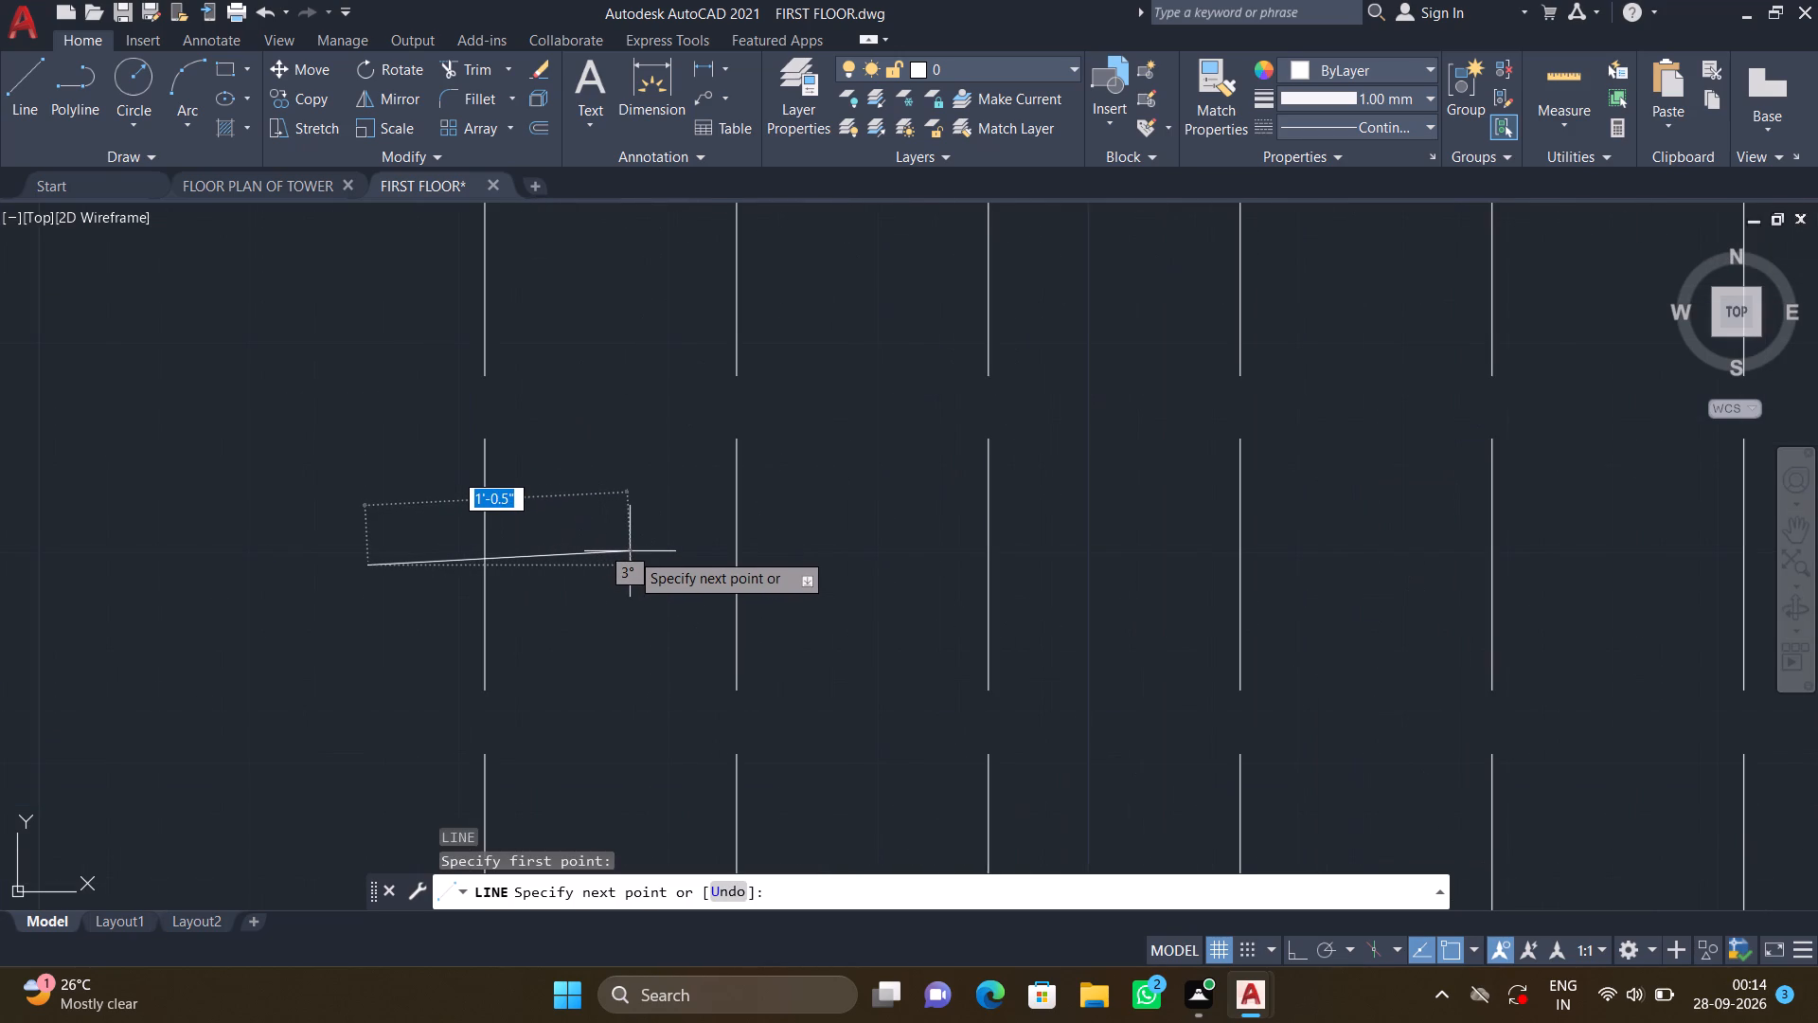
pyautogui.press('F8')
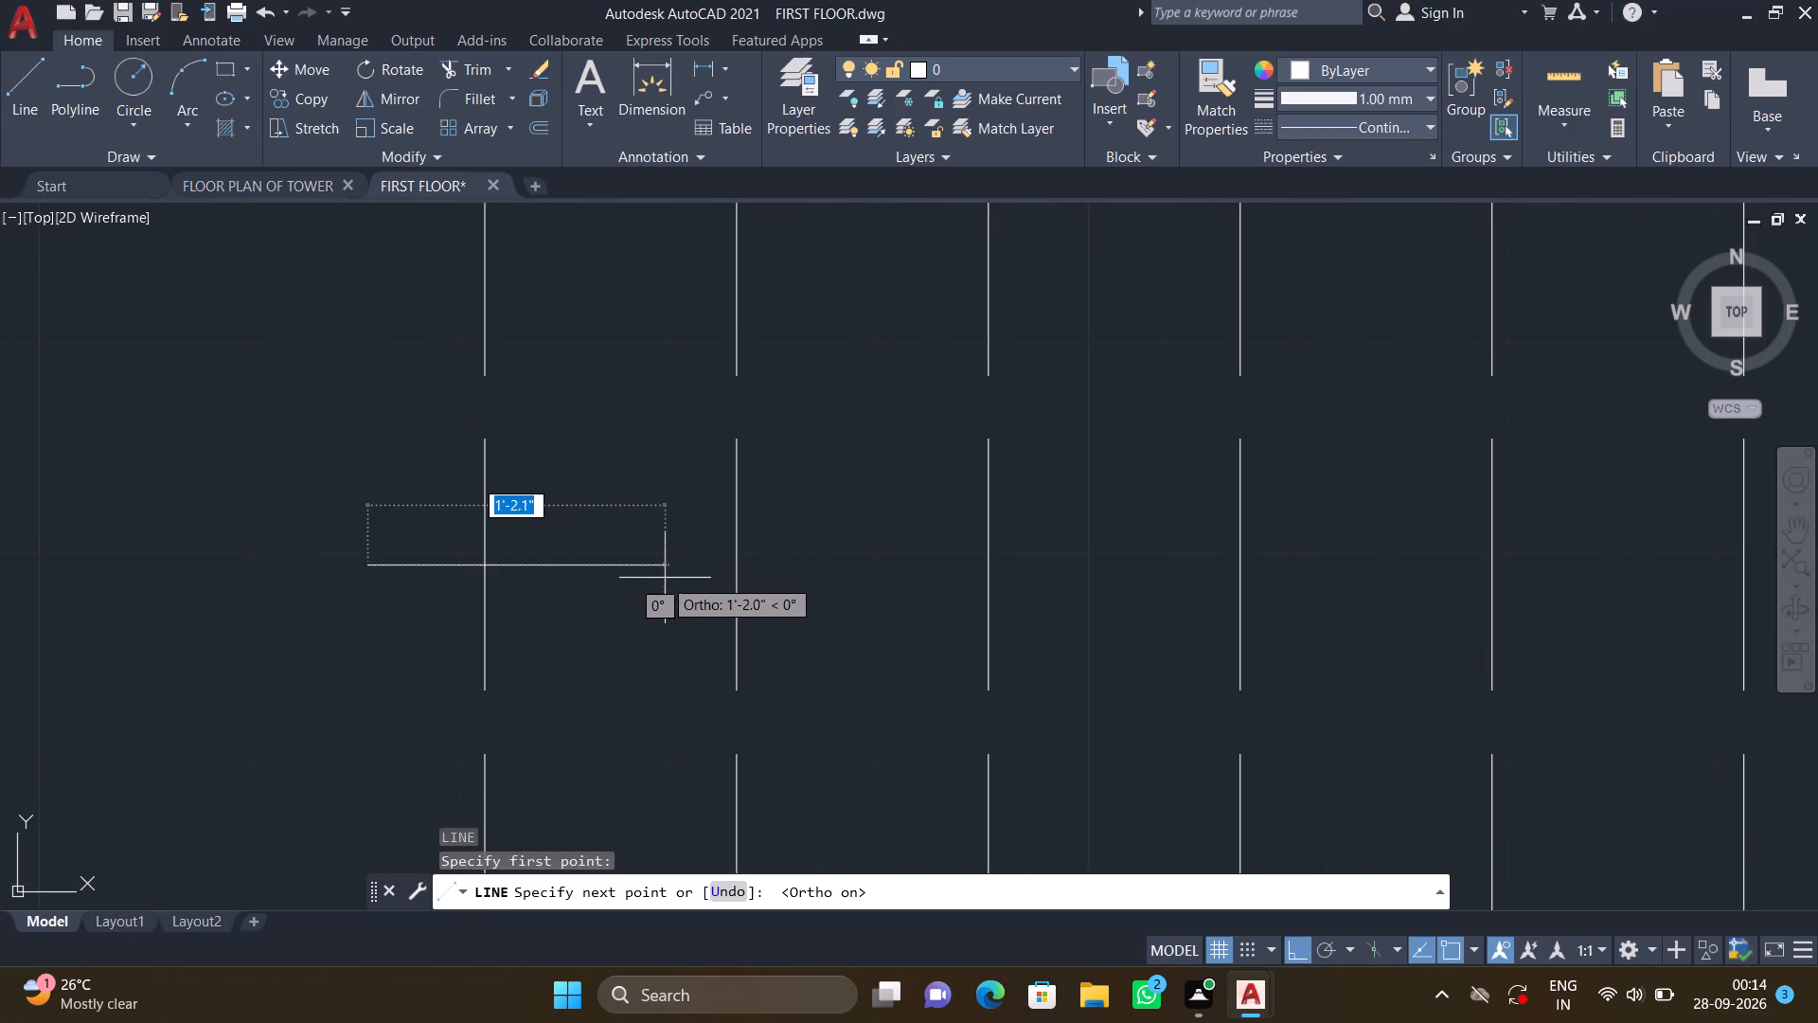
pyautogui.click(740, 565)
pyautogui.press('Return')
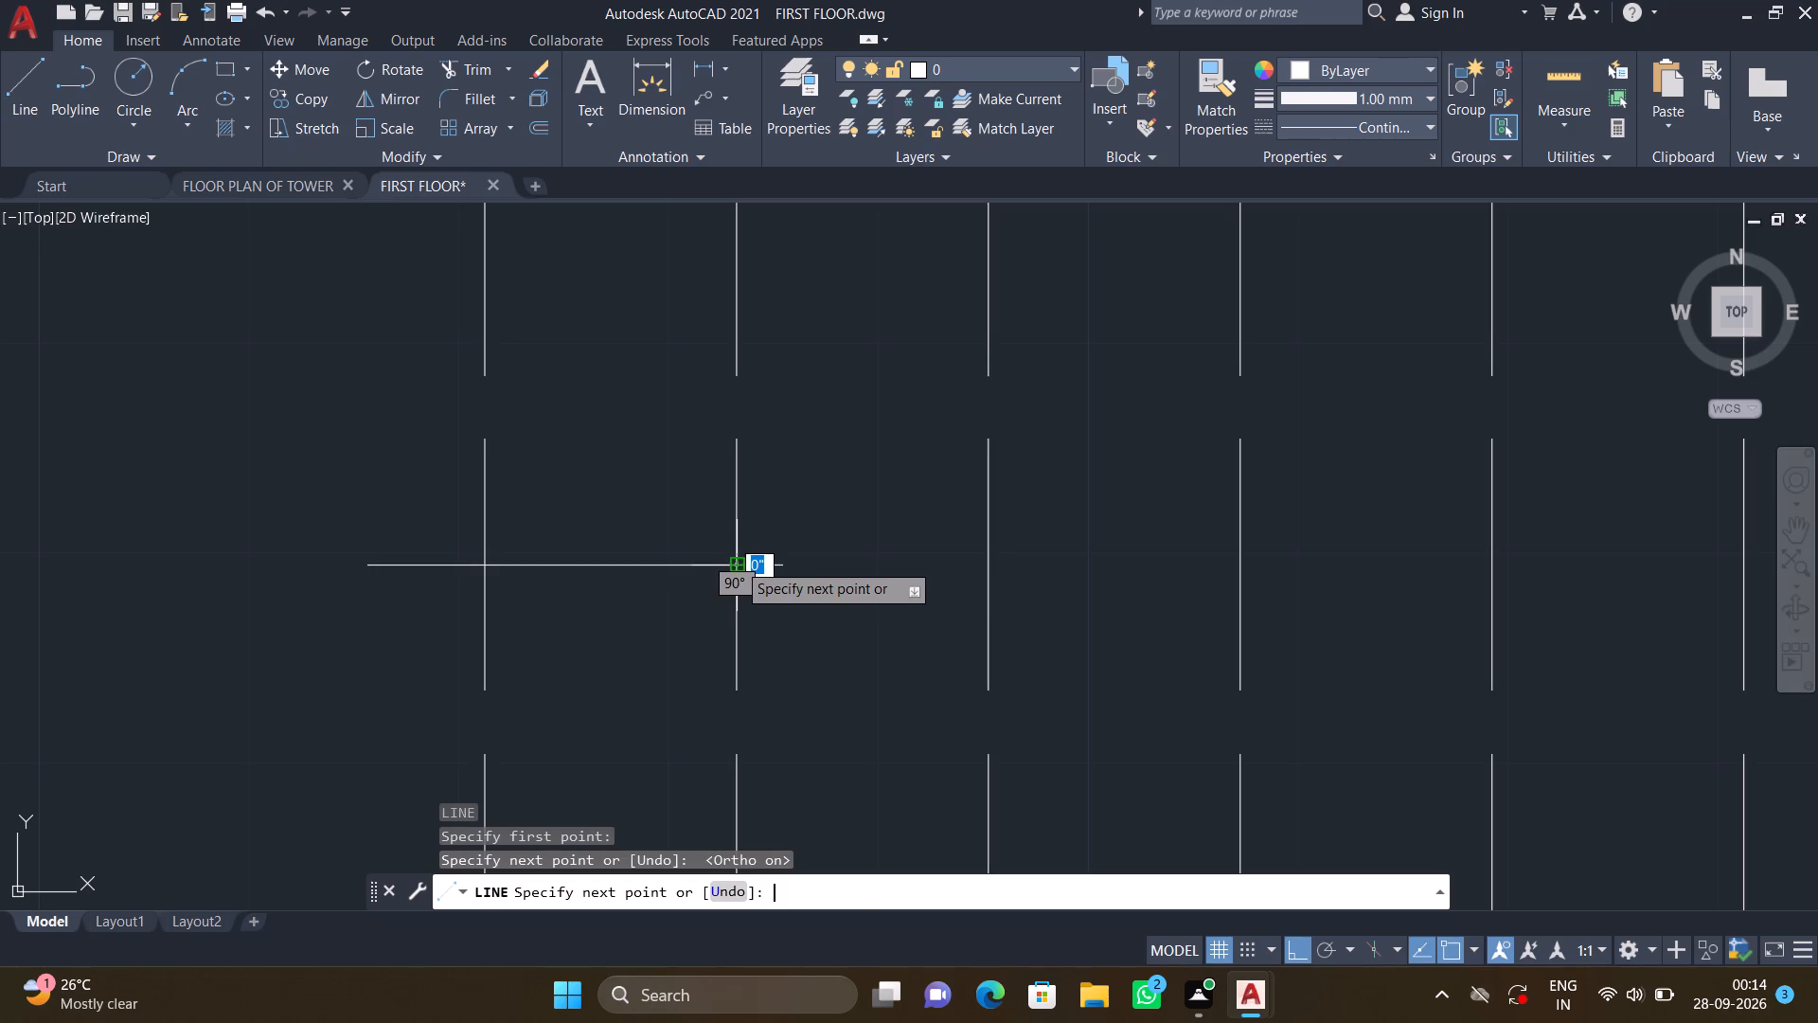
# Draw two slanted arrowhead strokes, each about 6" long, back from the lower flight line's end on the second riser.
pyautogui.press('space')
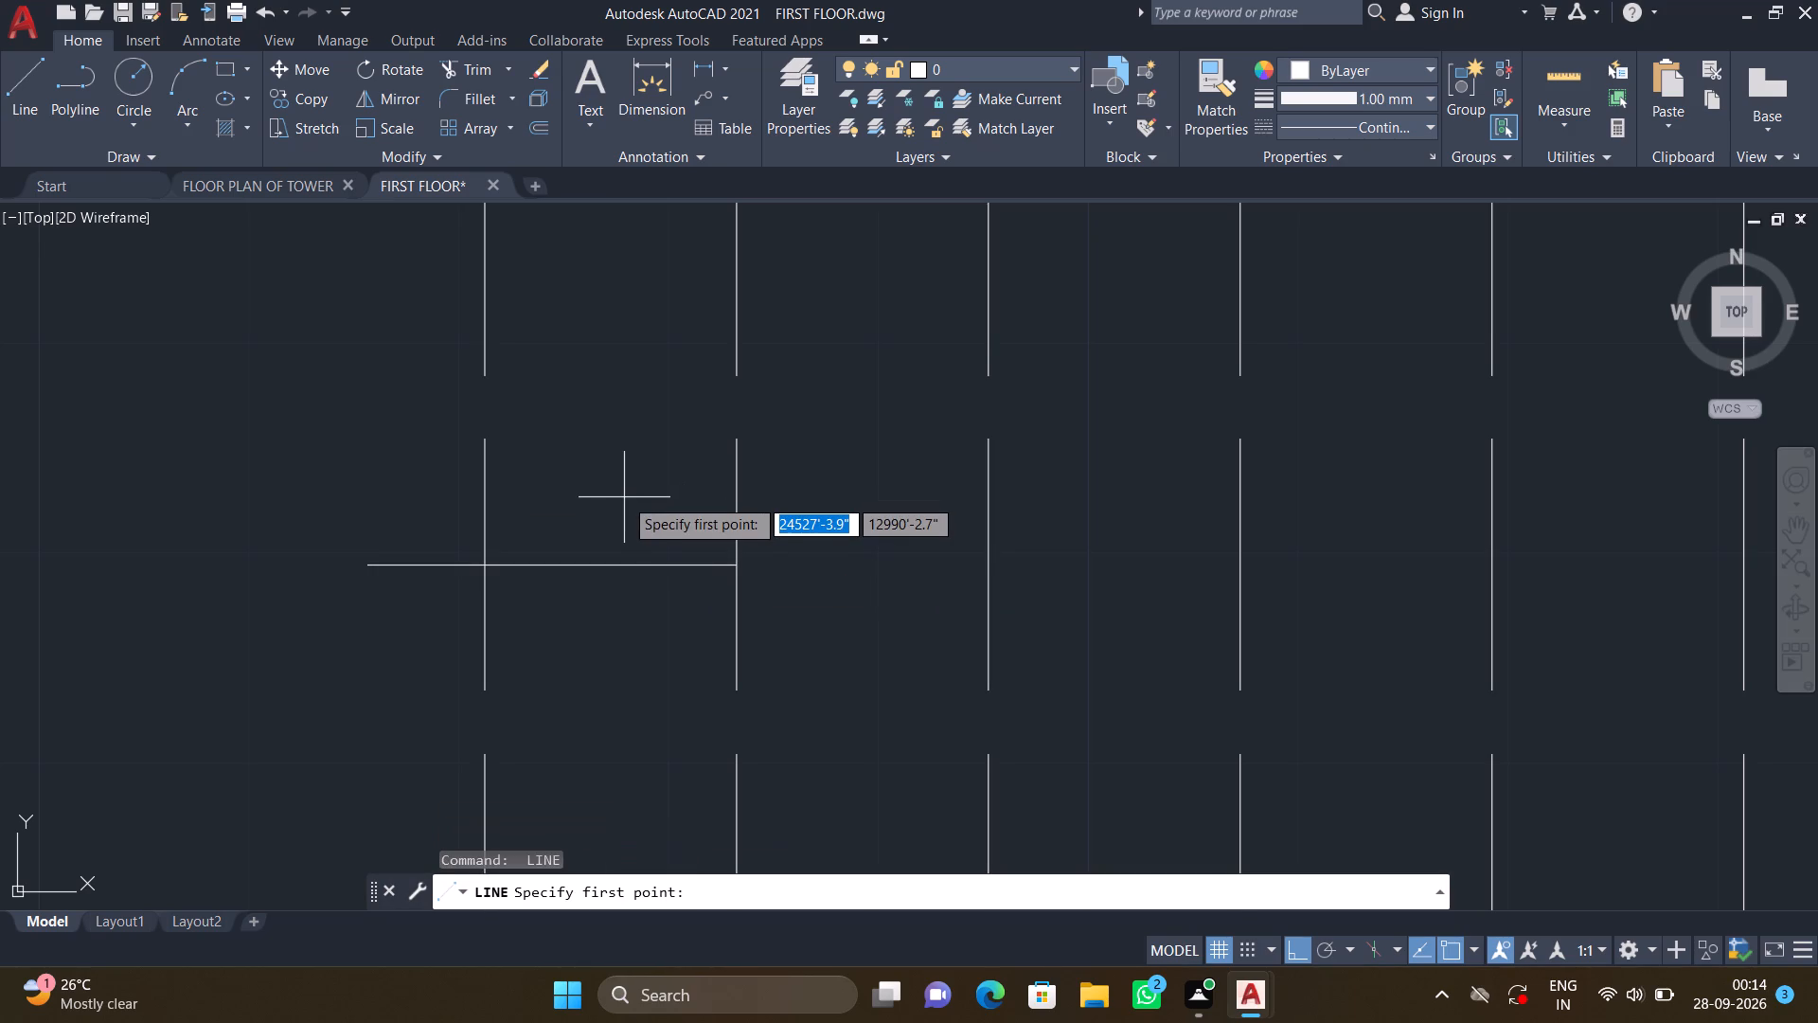
pyautogui.press('F8')
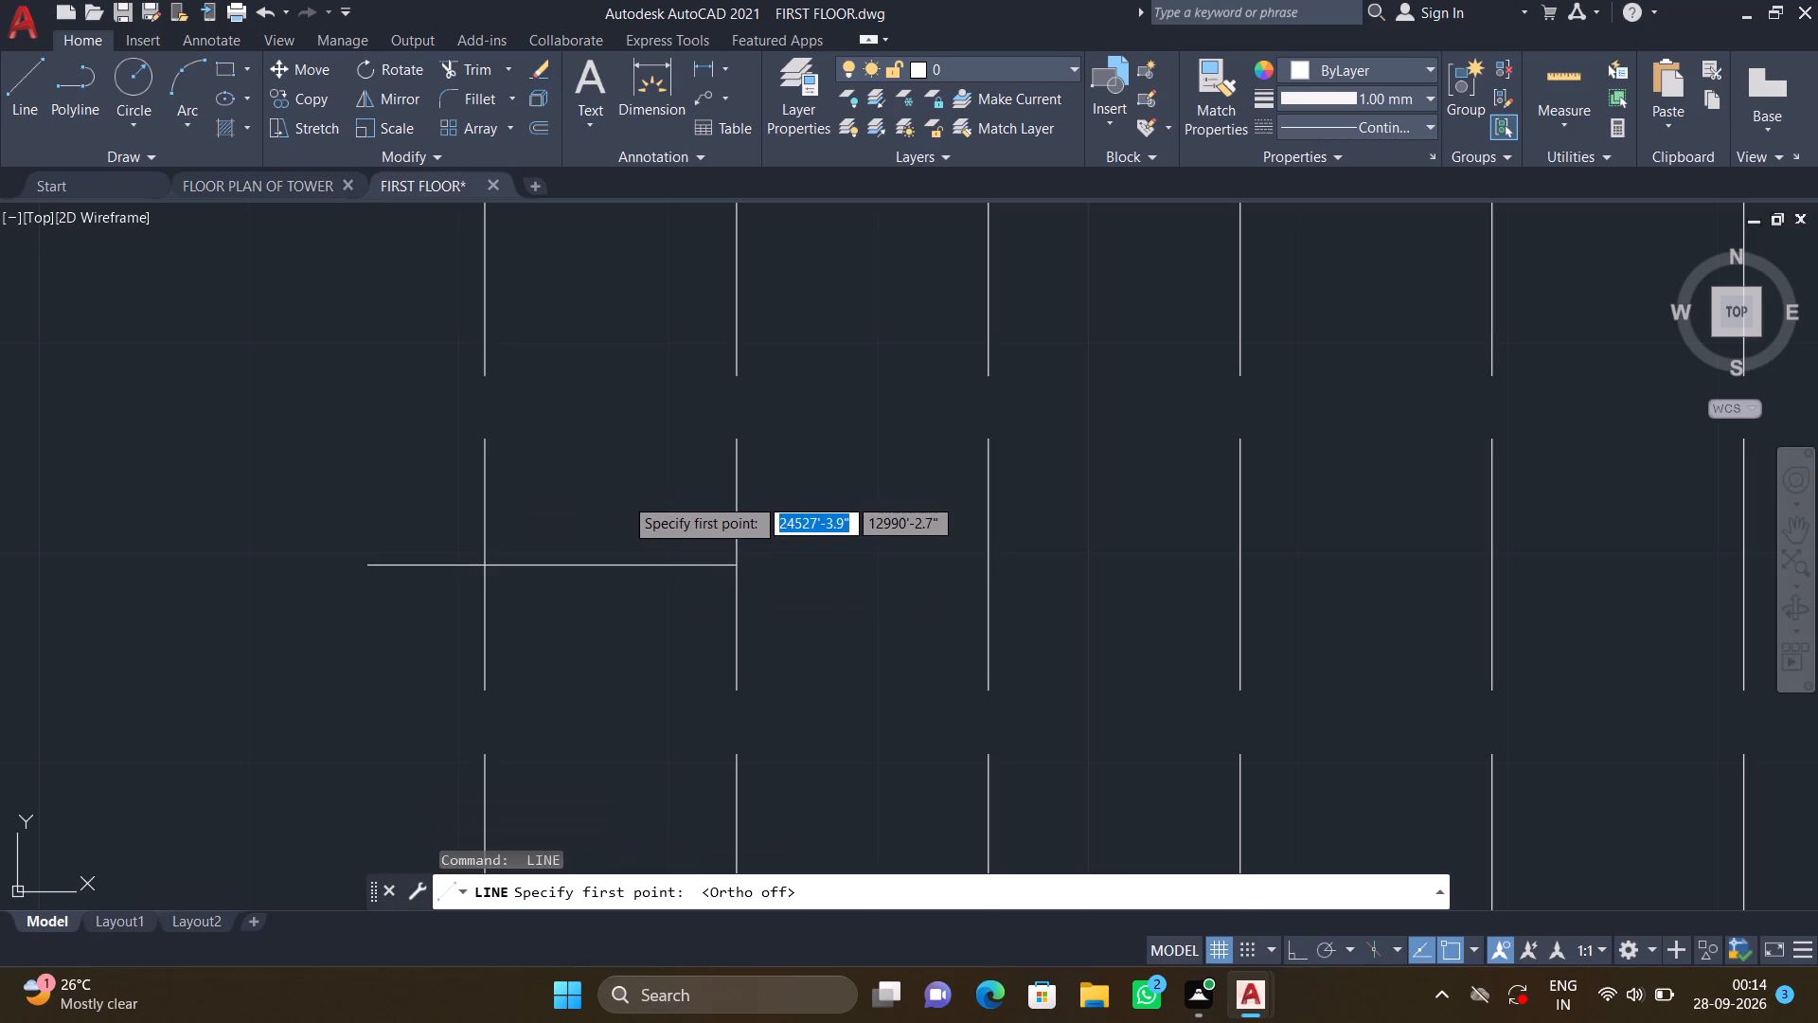
pyautogui.moveTo(734, 565); pyautogui.dragTo(735, 565)
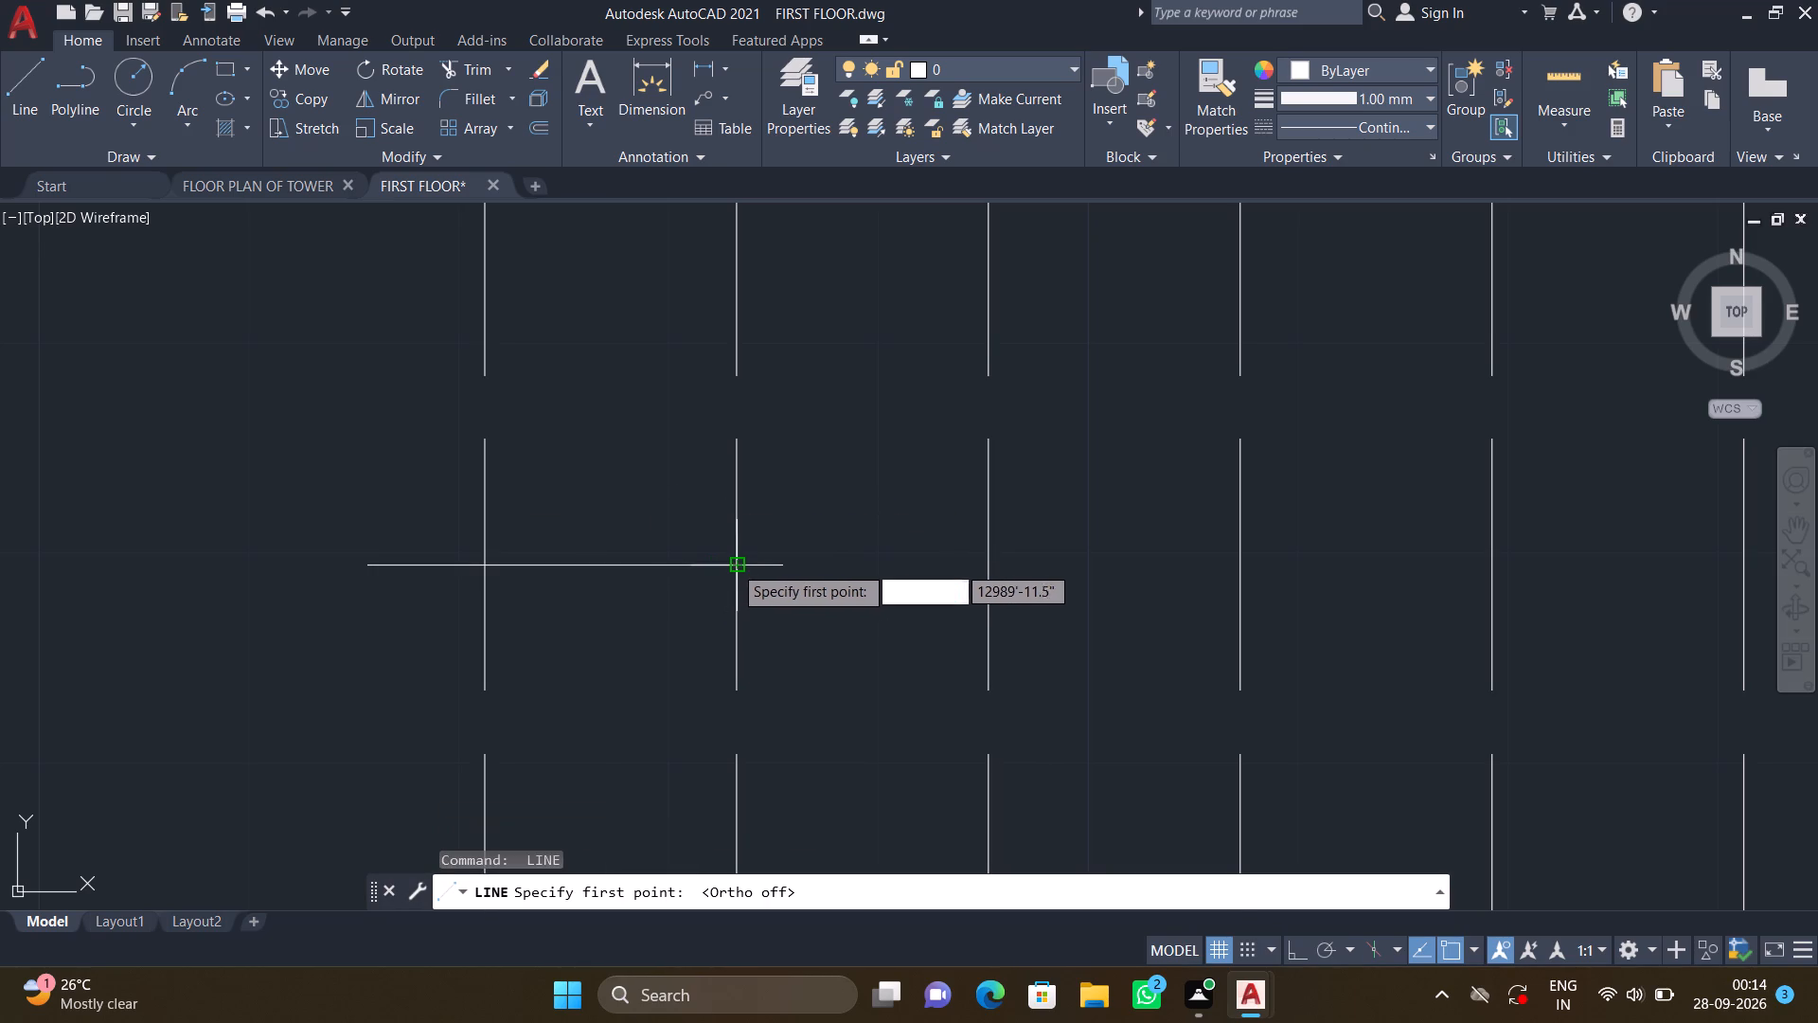
pyautogui.moveTo(735, 565); pyautogui.dragTo(728, 555)
pyautogui.click(631, 476)
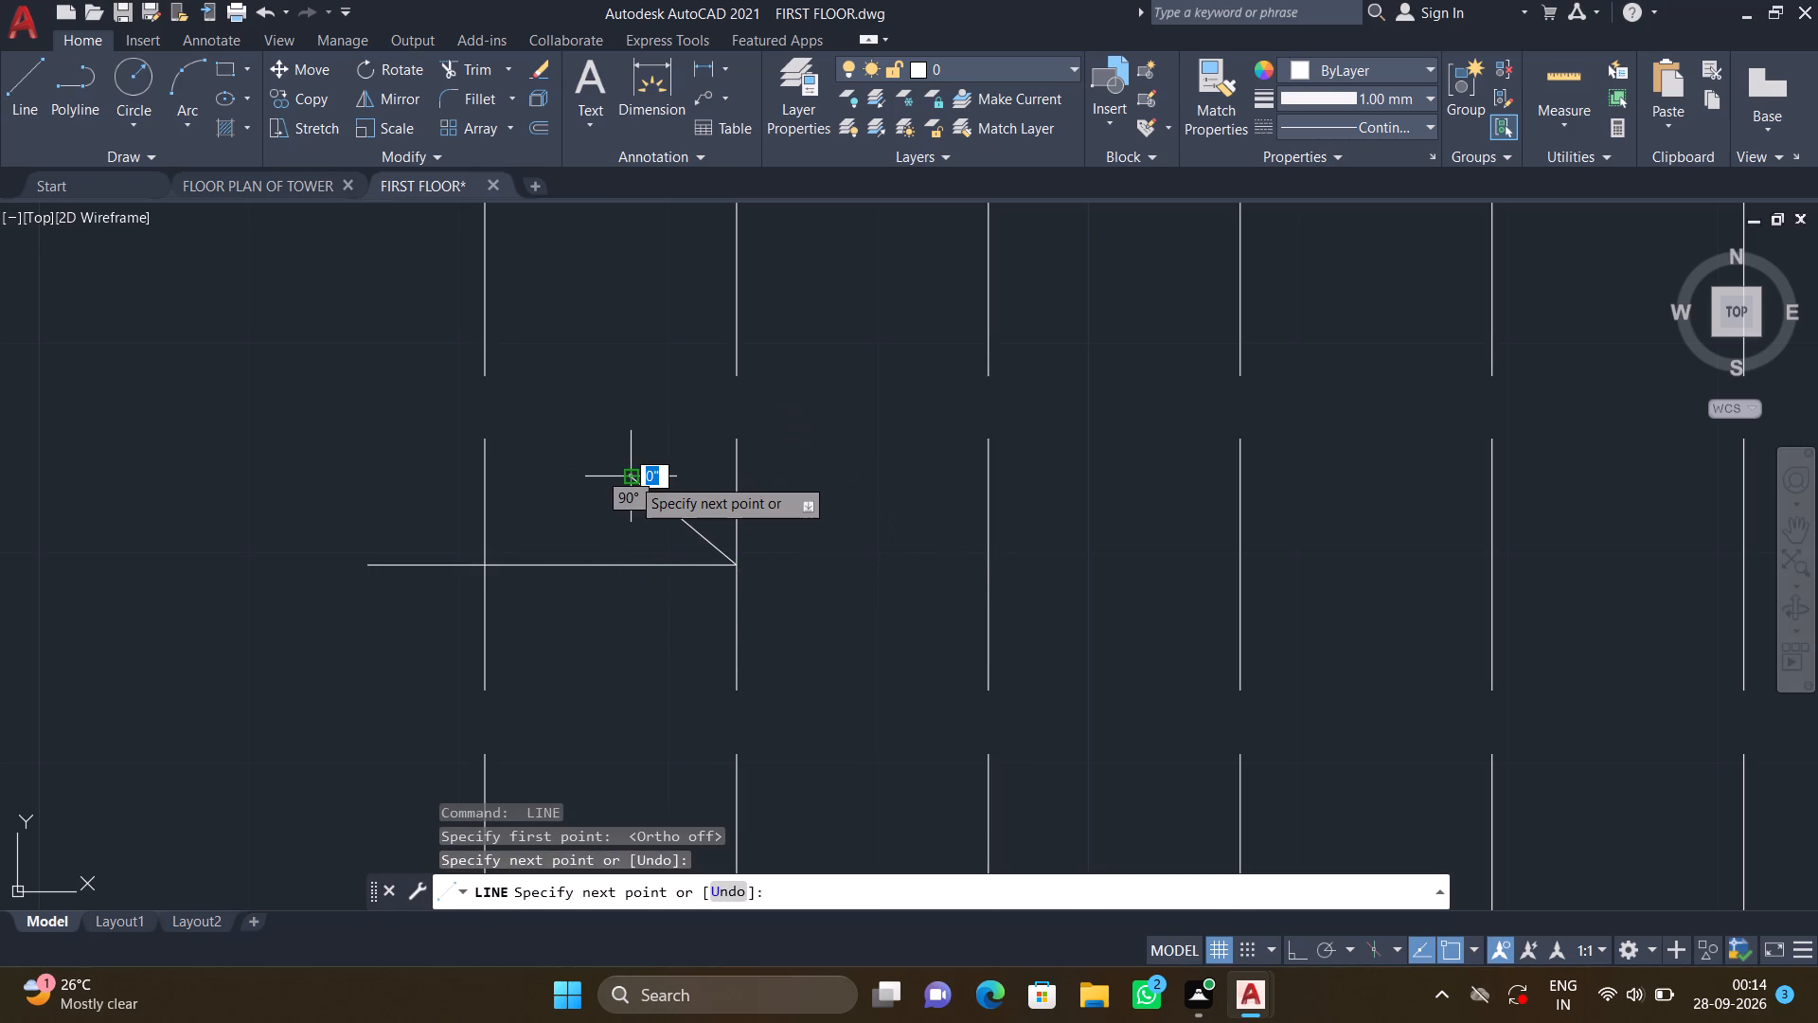
pyautogui.press('Return')
pyautogui.press('space')
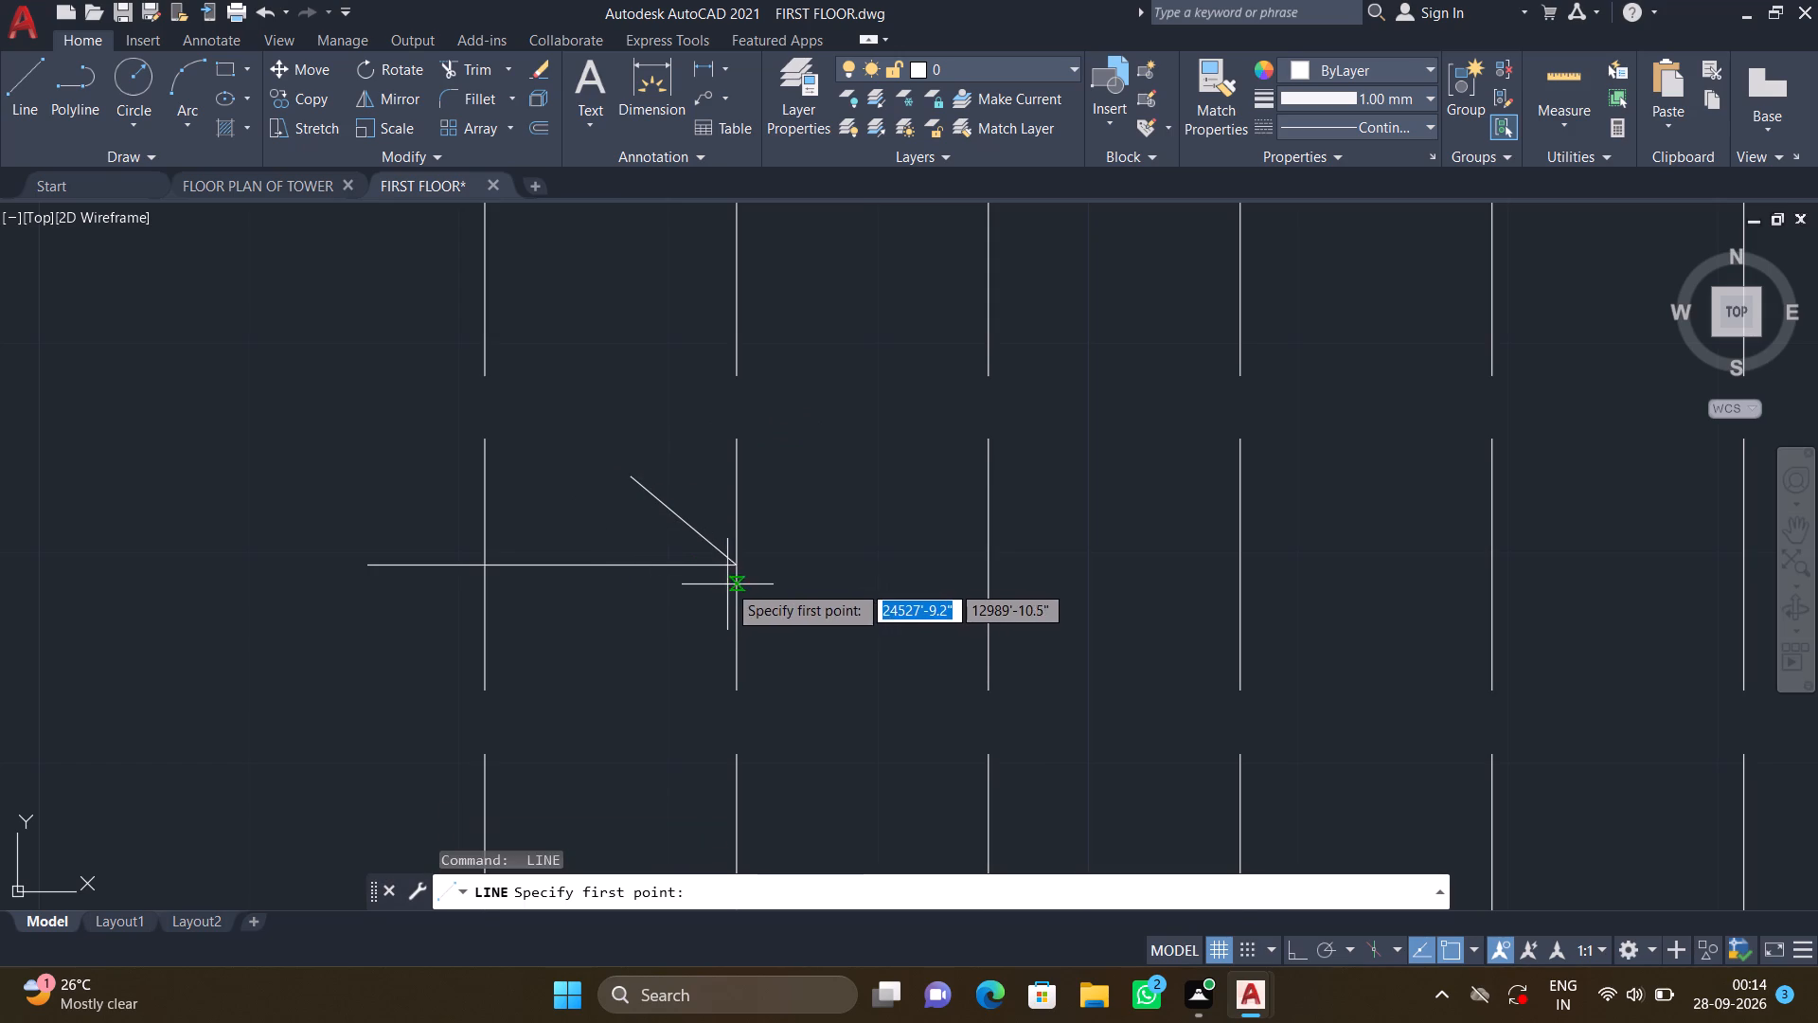
pyautogui.click(733, 567)
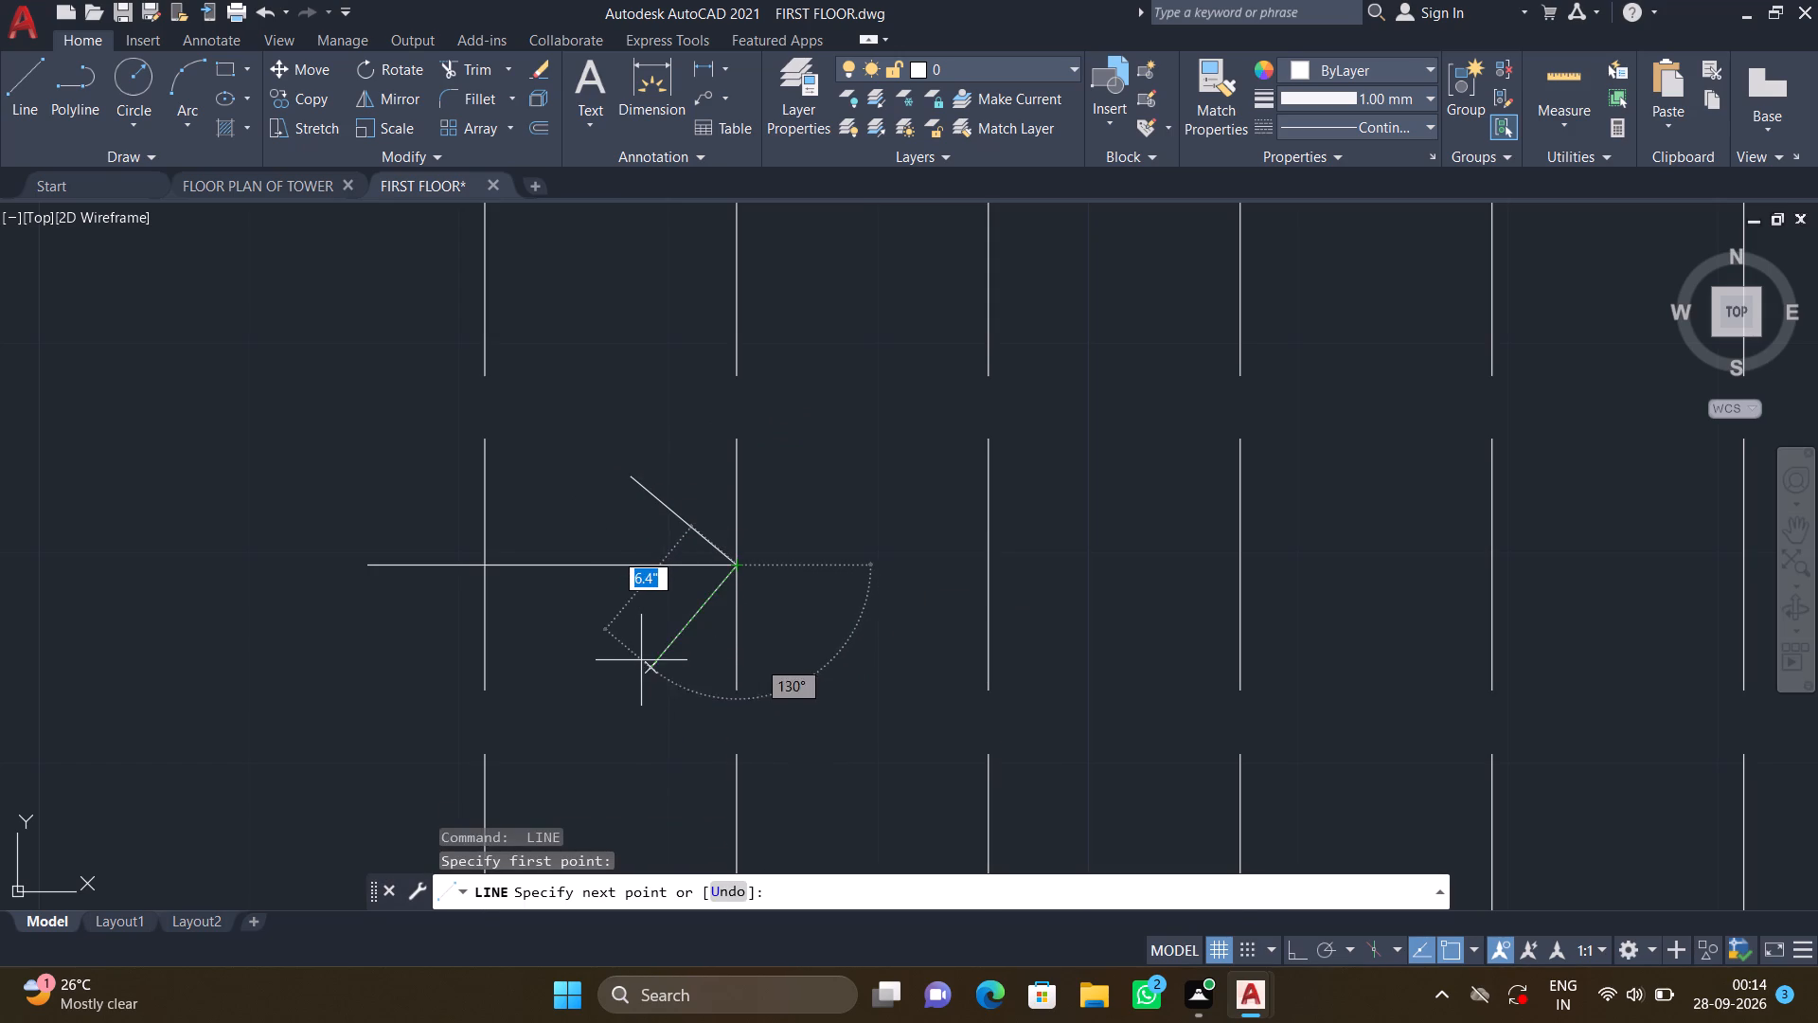
pyautogui.click(636, 649)
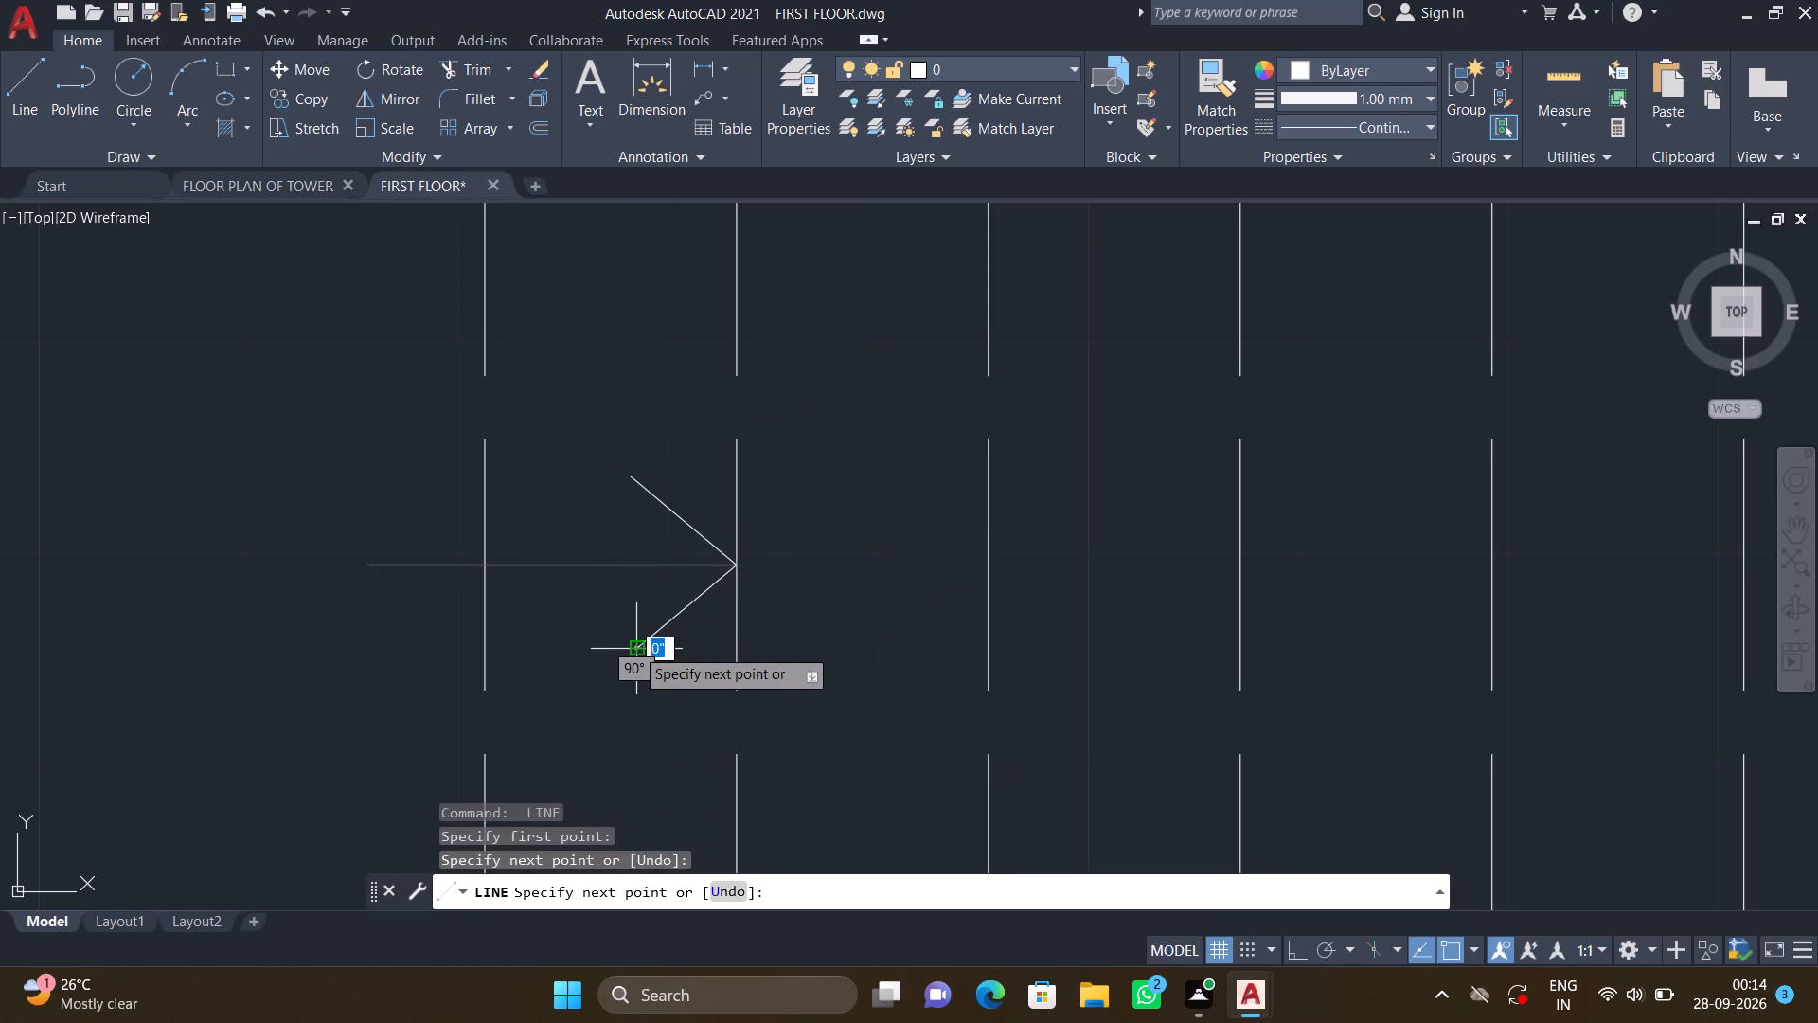
pyautogui.press('Return')
# Add the multiline text "DN" in the lobby, ahead of the tail of the lower flight's arrow.
pyautogui.scroll(-2, 352, 577)
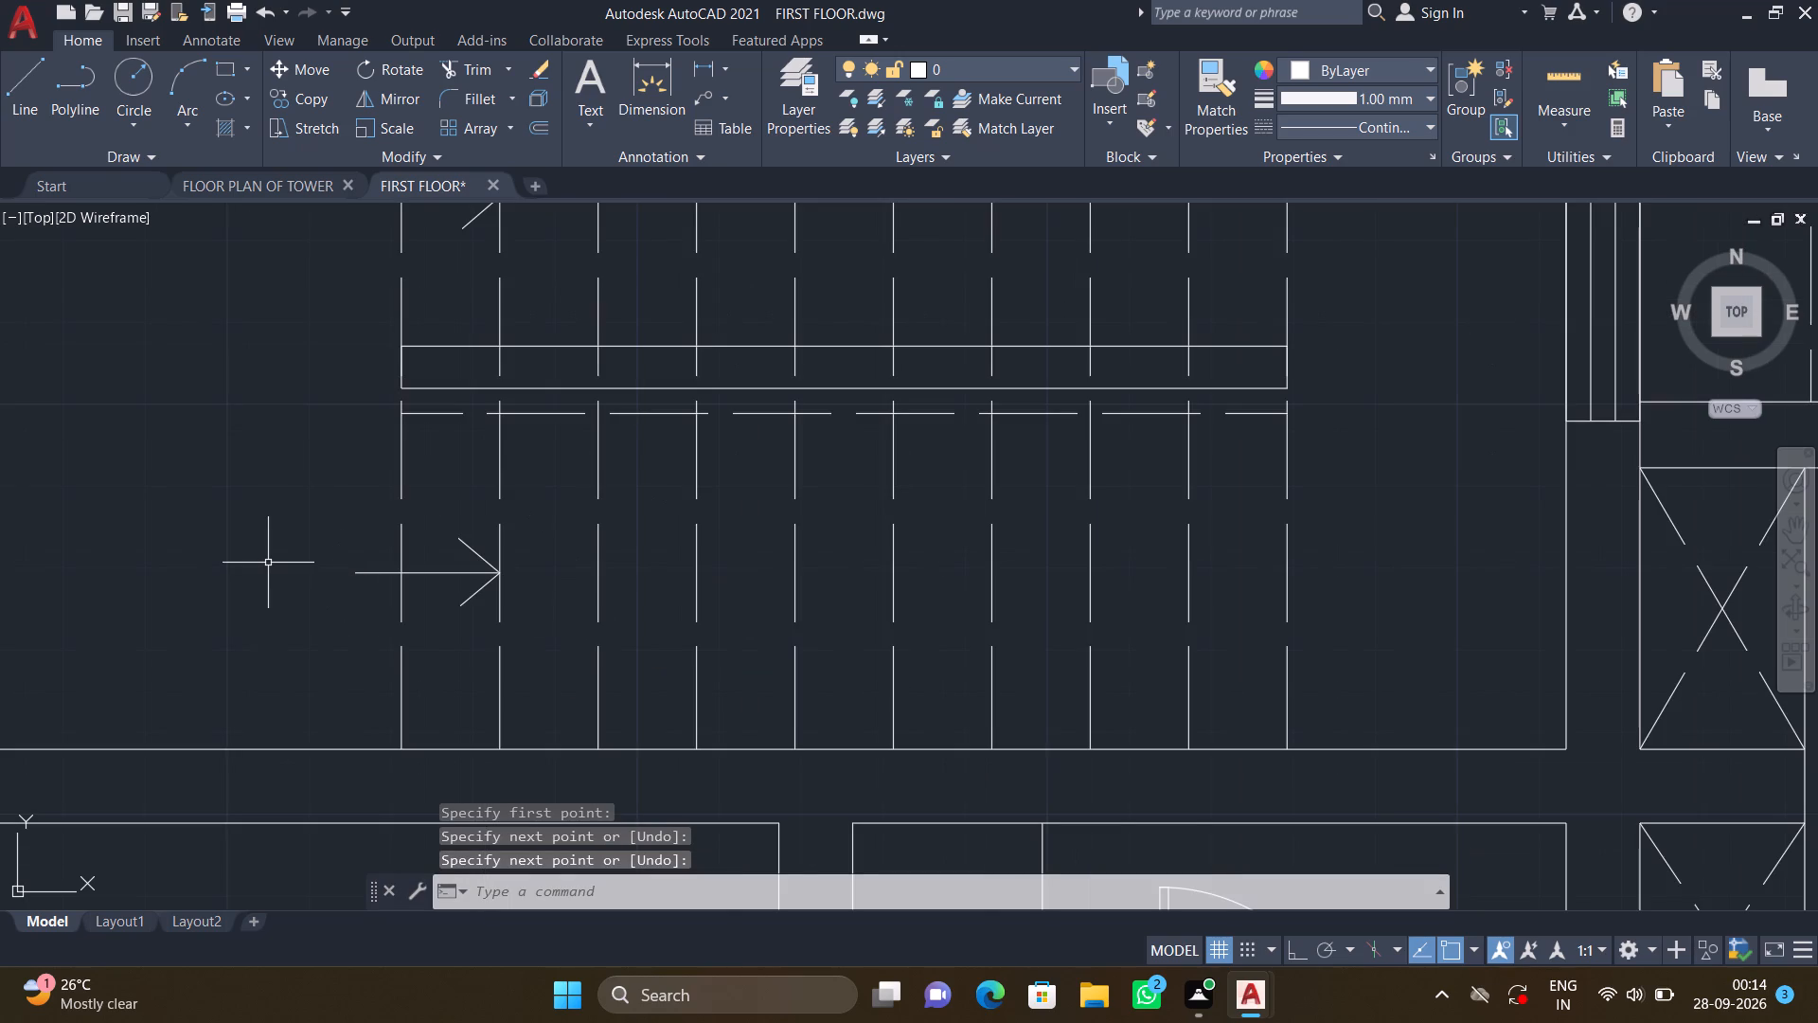
pyautogui.write('MT')
pyautogui.press('Return')
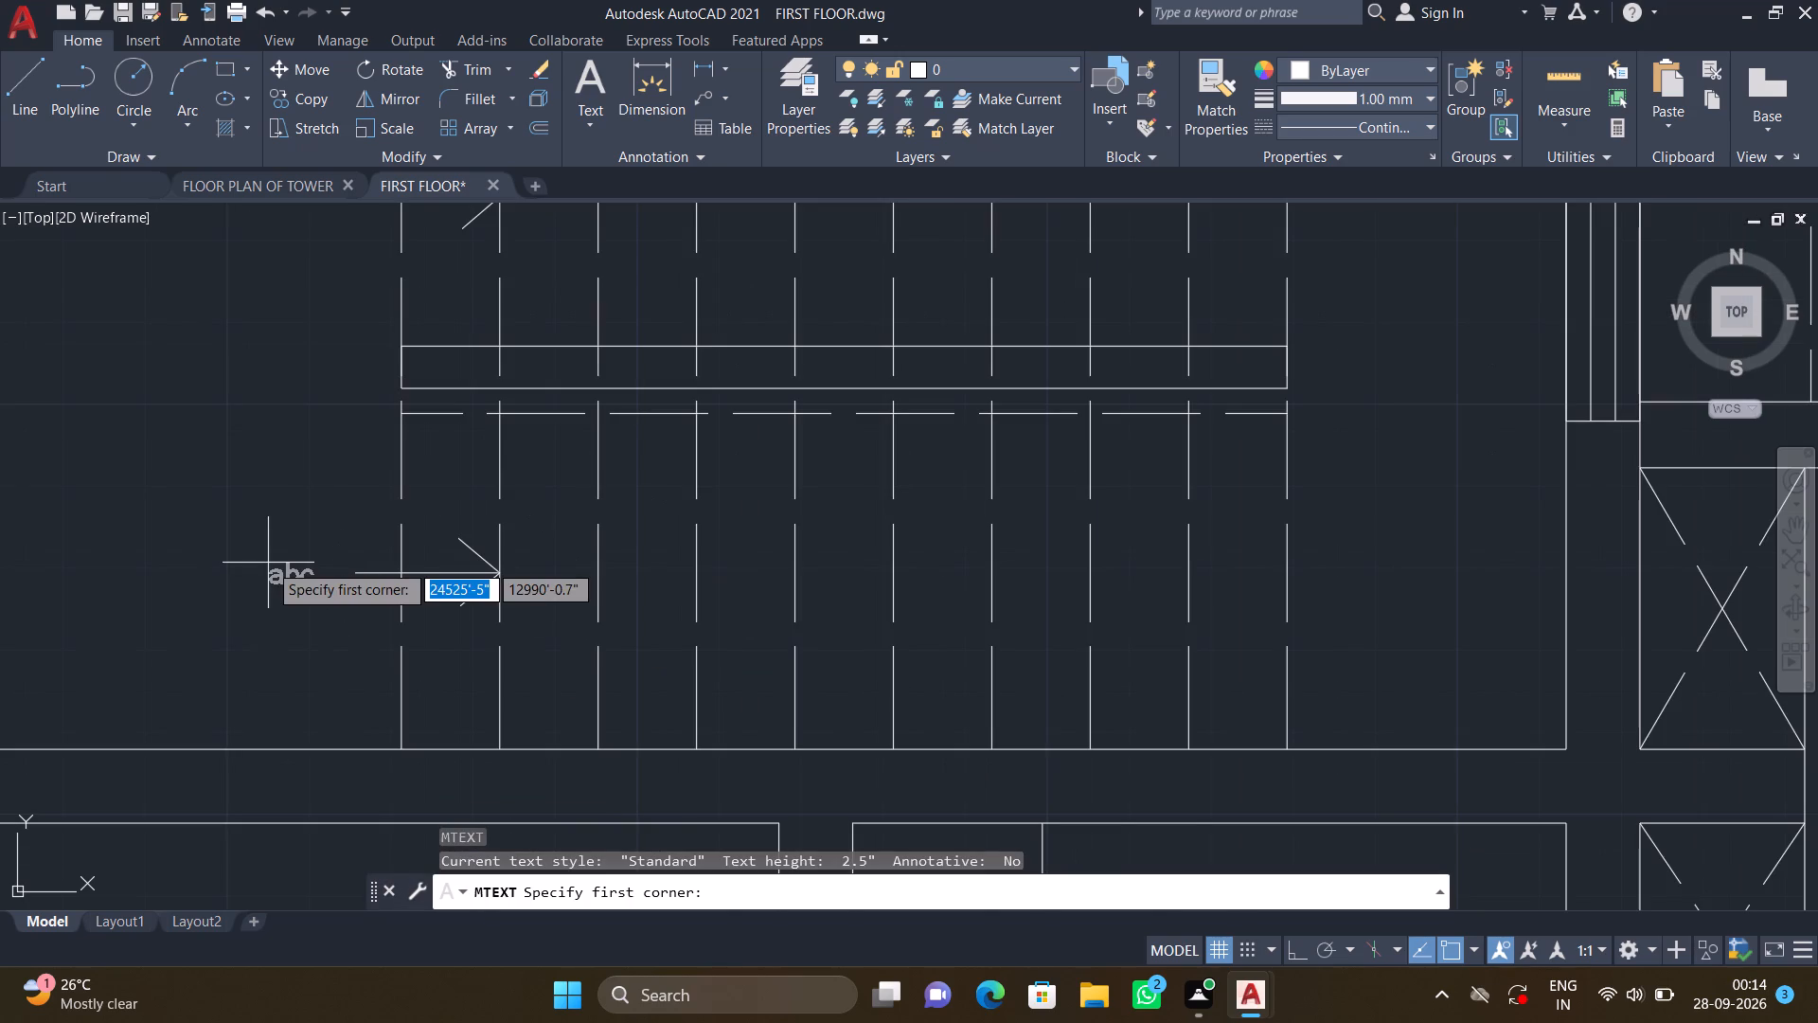
pyautogui.moveTo(193, 563); pyautogui.dragTo(348, 559, button='middle')
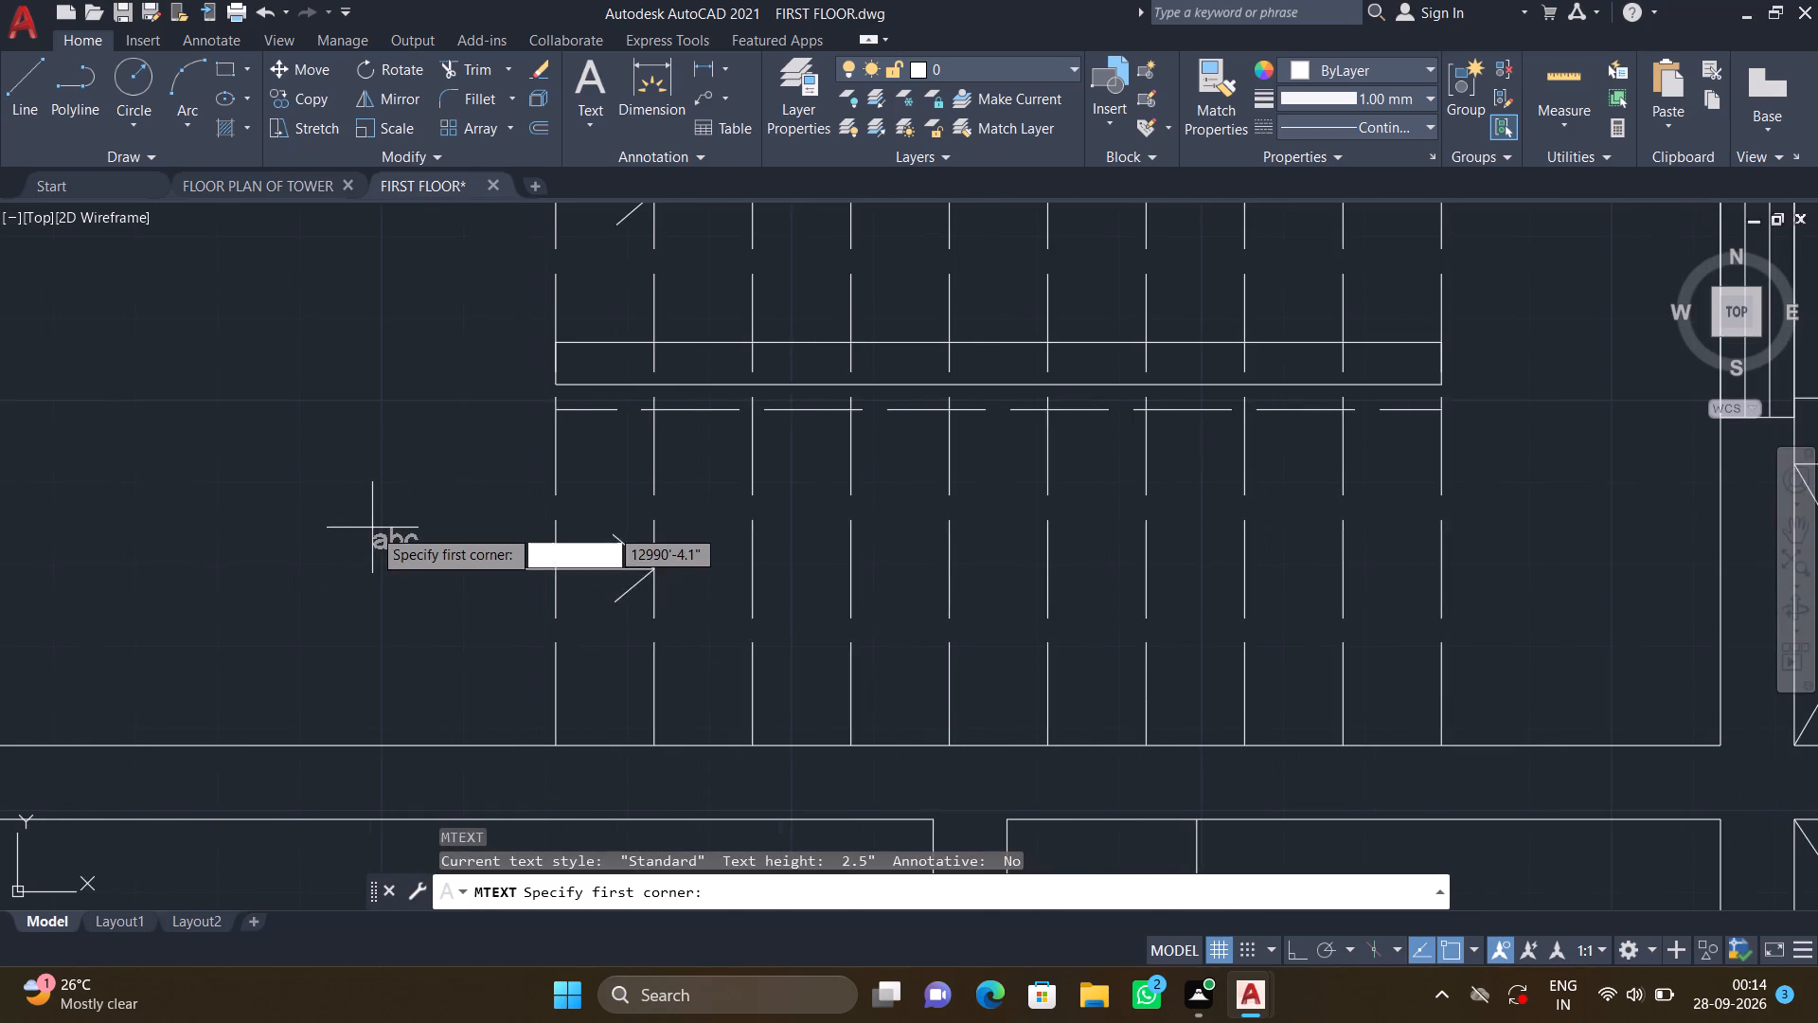
pyautogui.scroll(3, 375, 541)
pyautogui.click(425, 557)
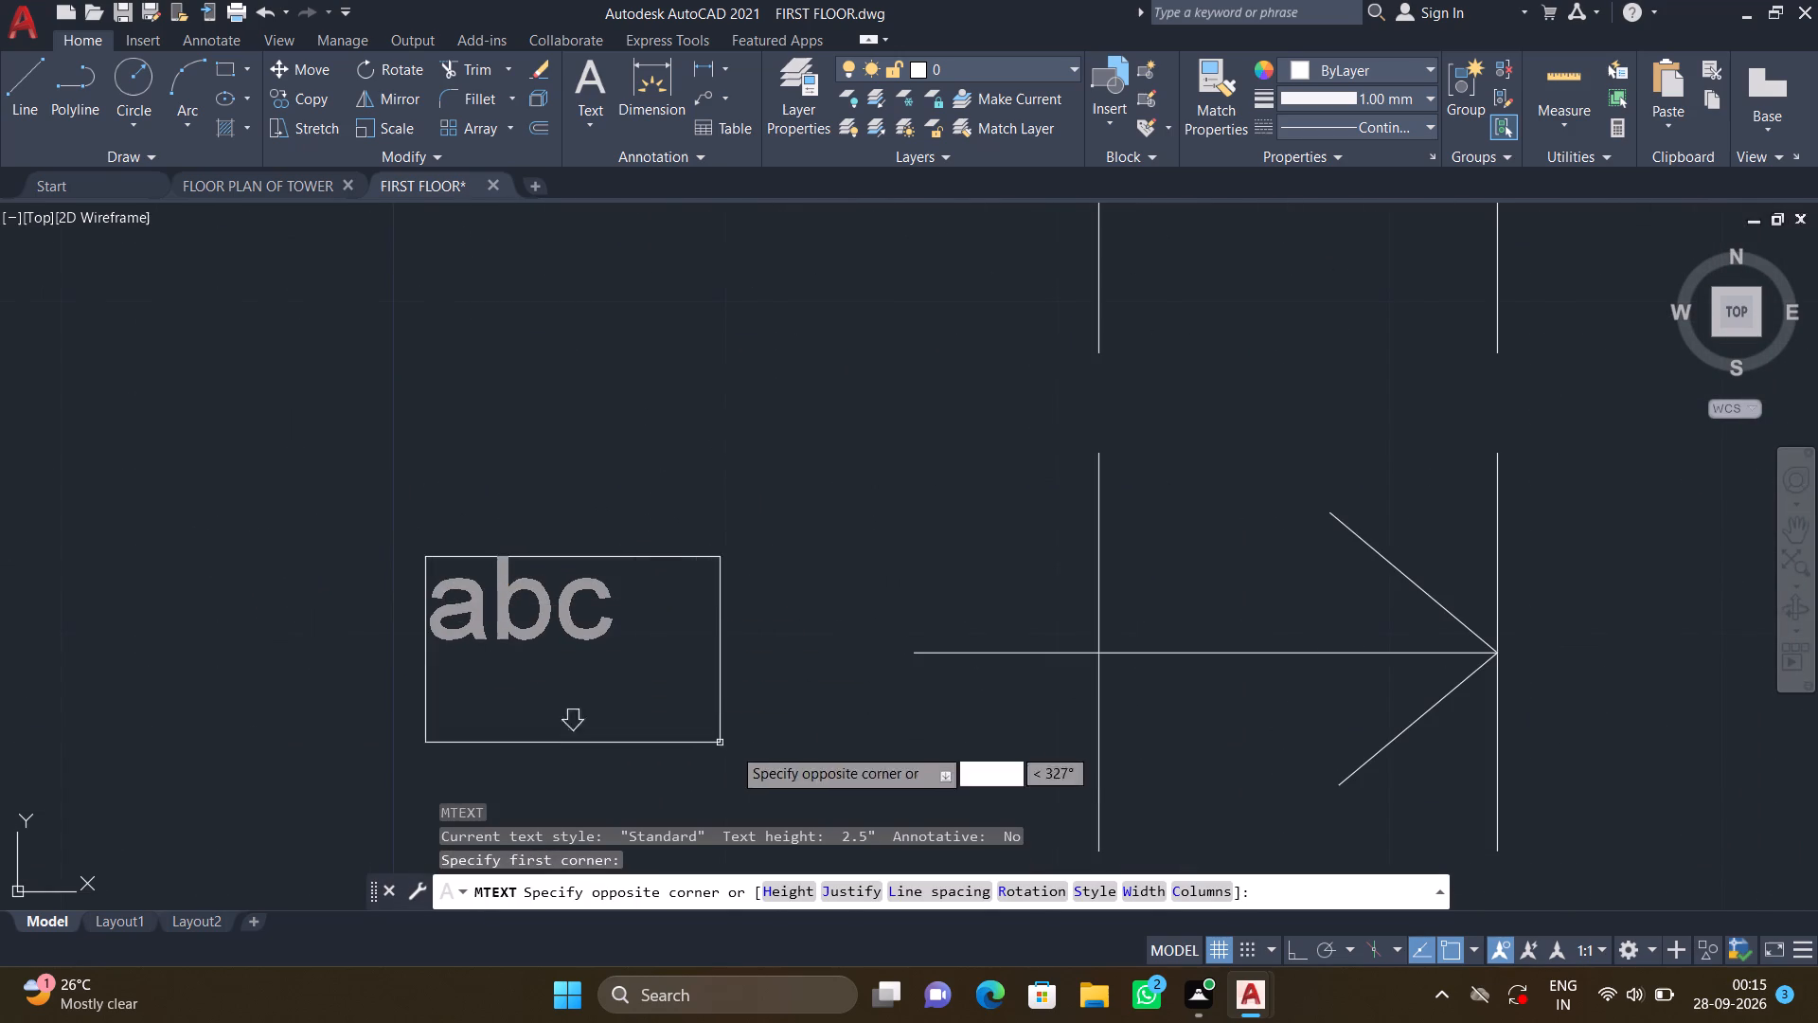
pyautogui.click(837, 754)
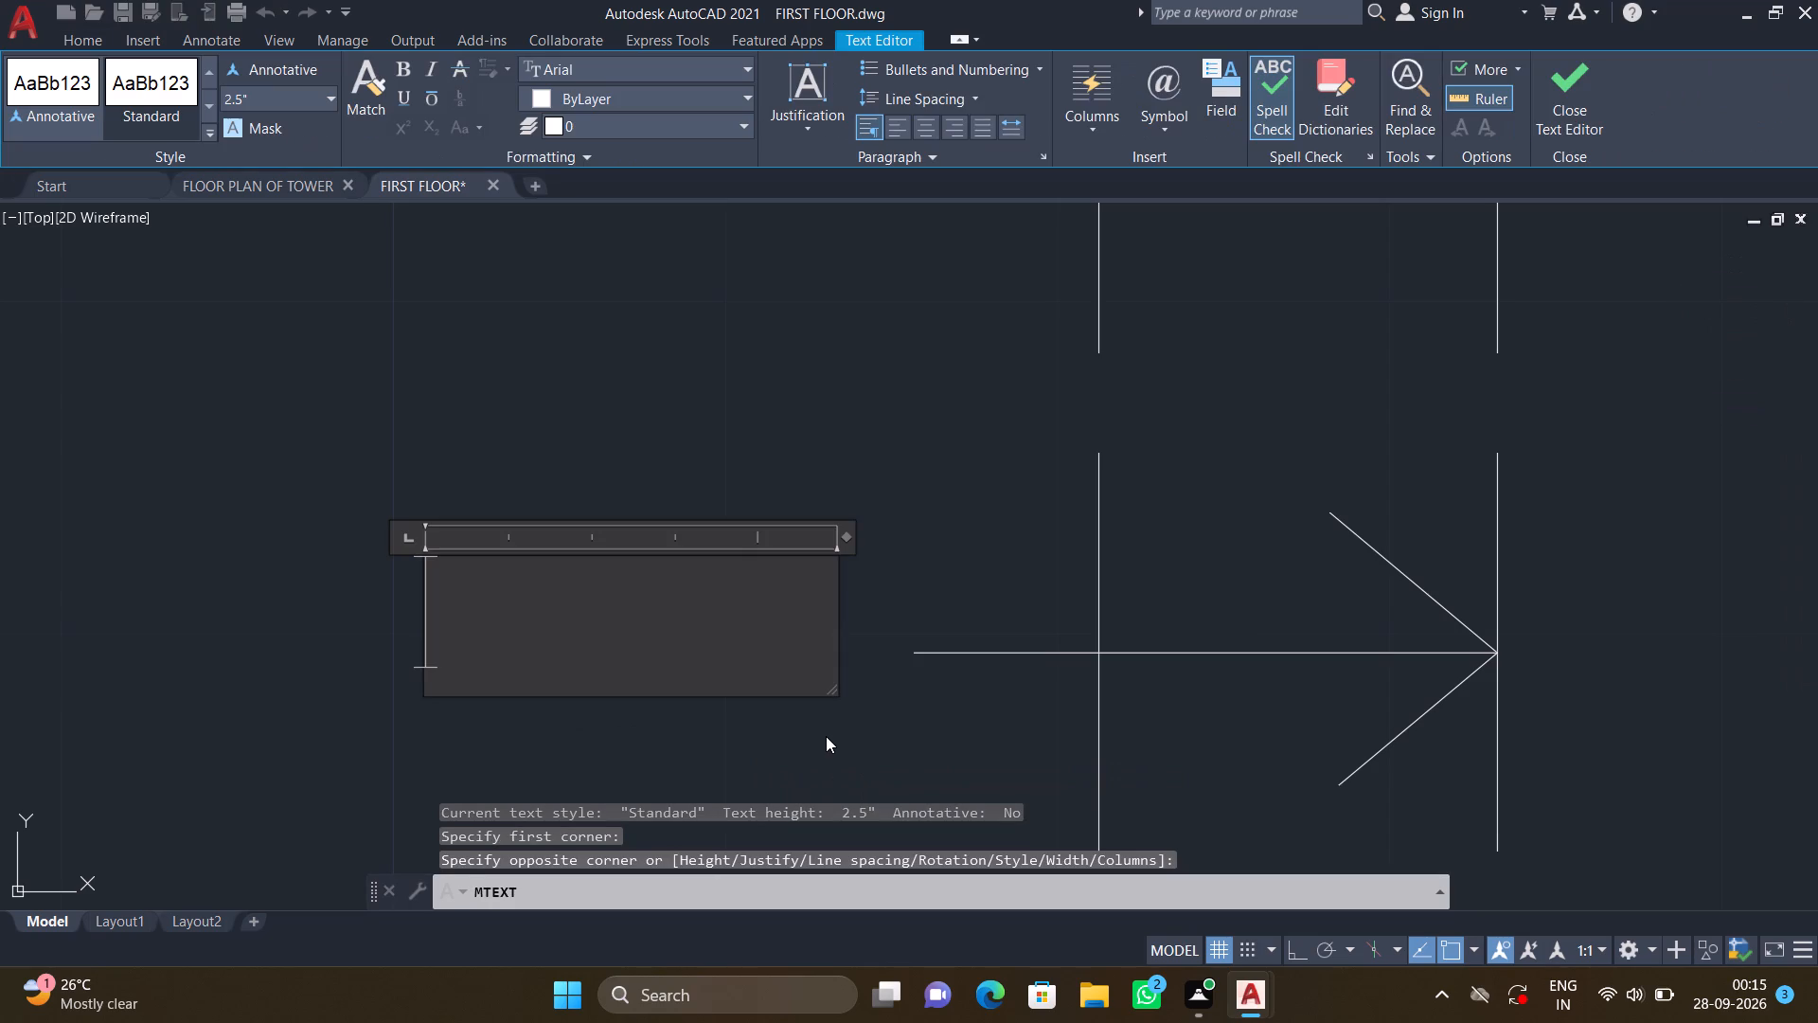
pyautogui.write('DN')
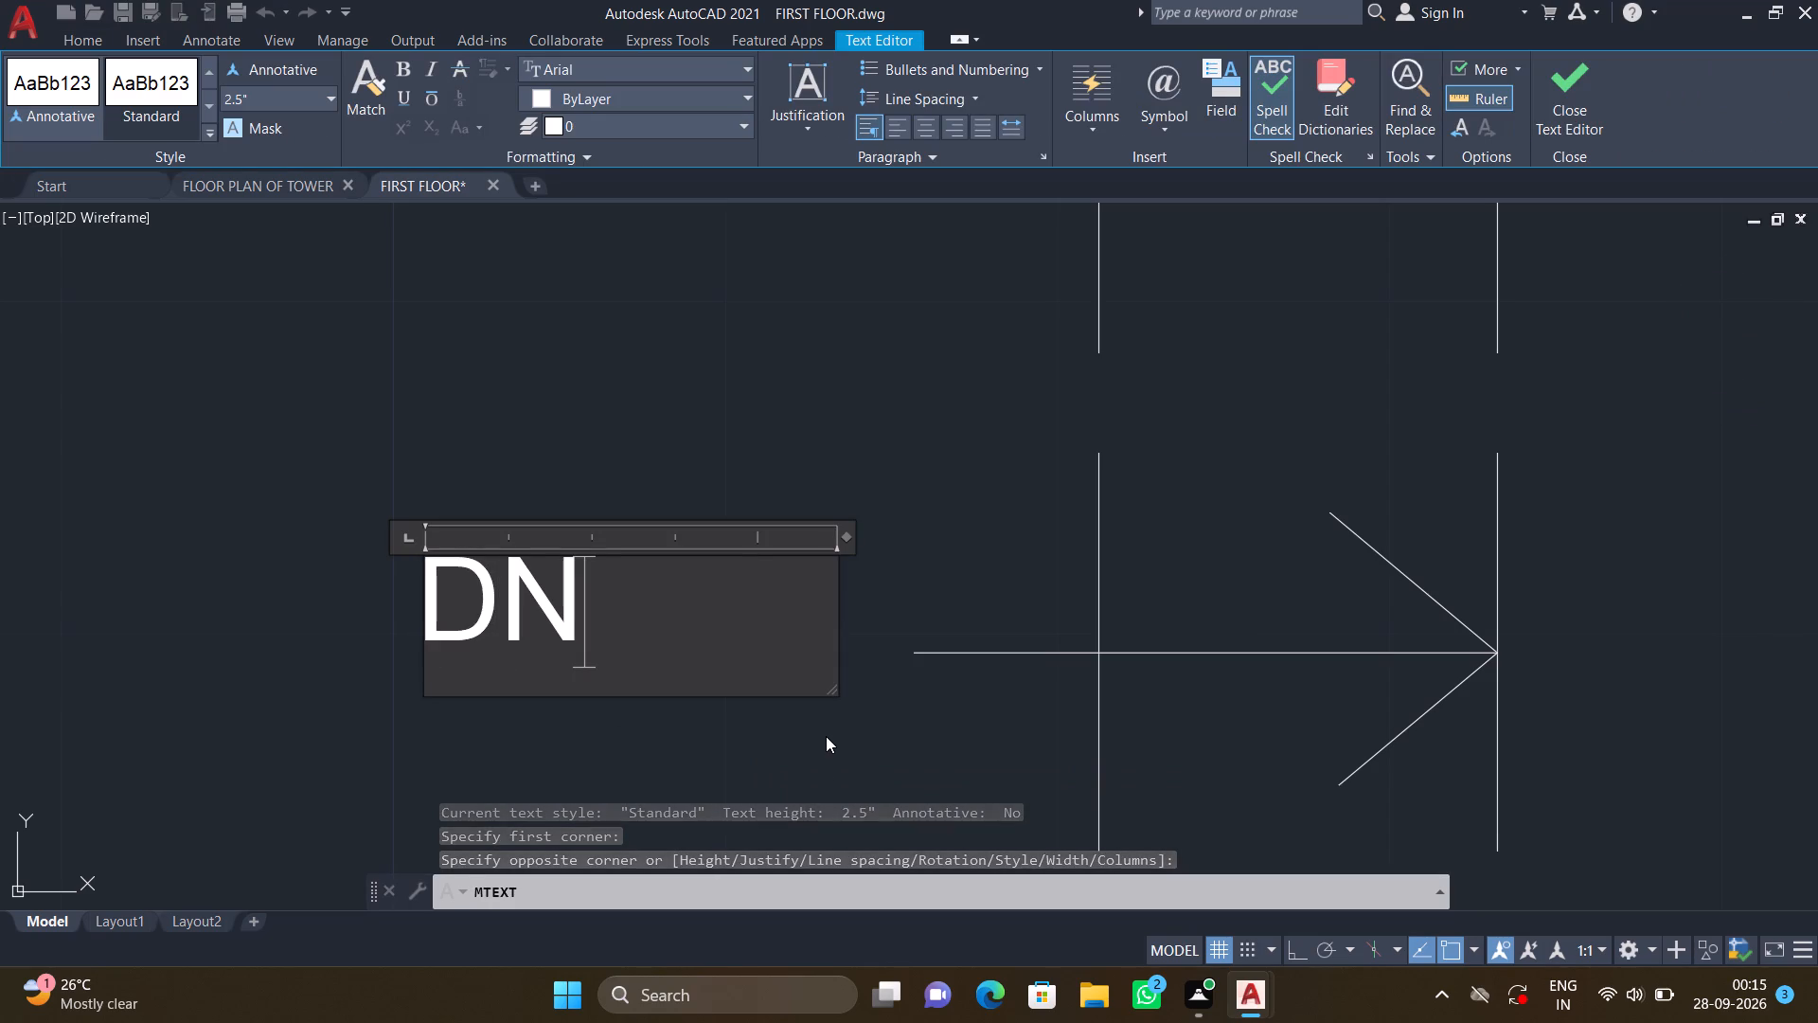
pyautogui.press('Return')
pyautogui.press('Escape')
pyautogui.click(961, 491)
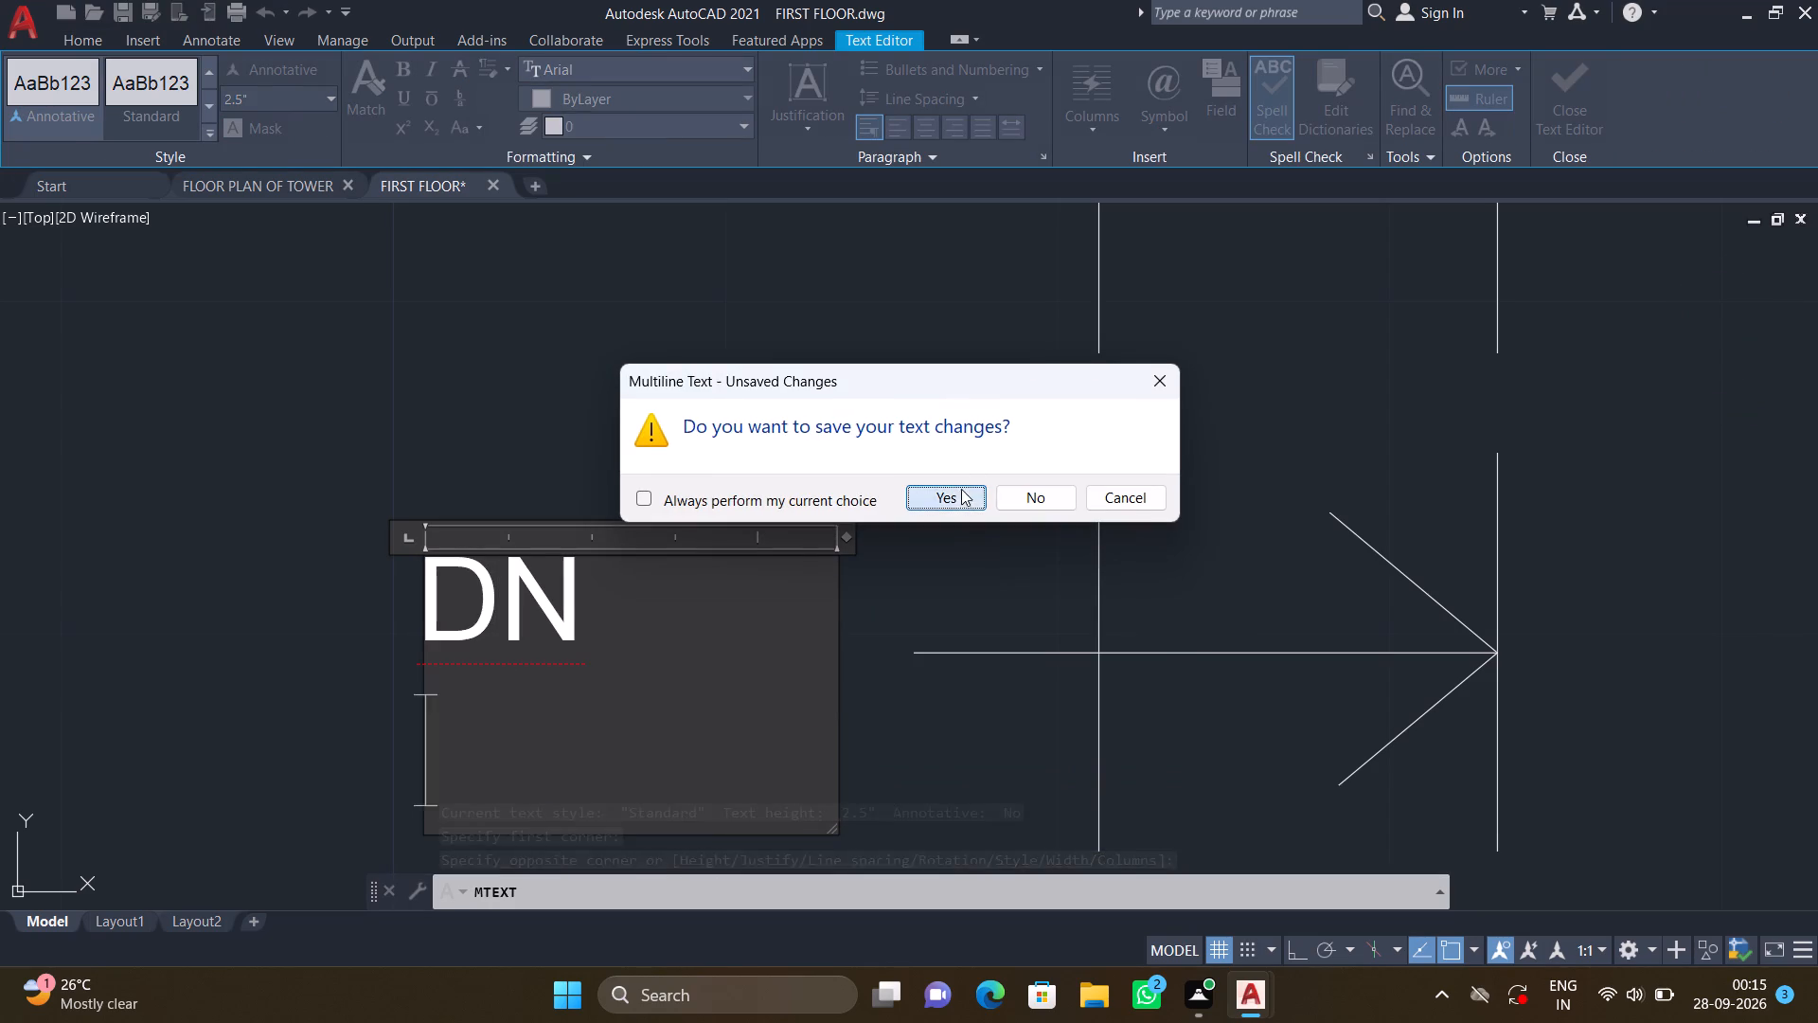
# Move the DN text closer to the tail of the lower flight's arrow, roughly in line with its shaft.
pyautogui.press('m')
pyautogui.press('Return')
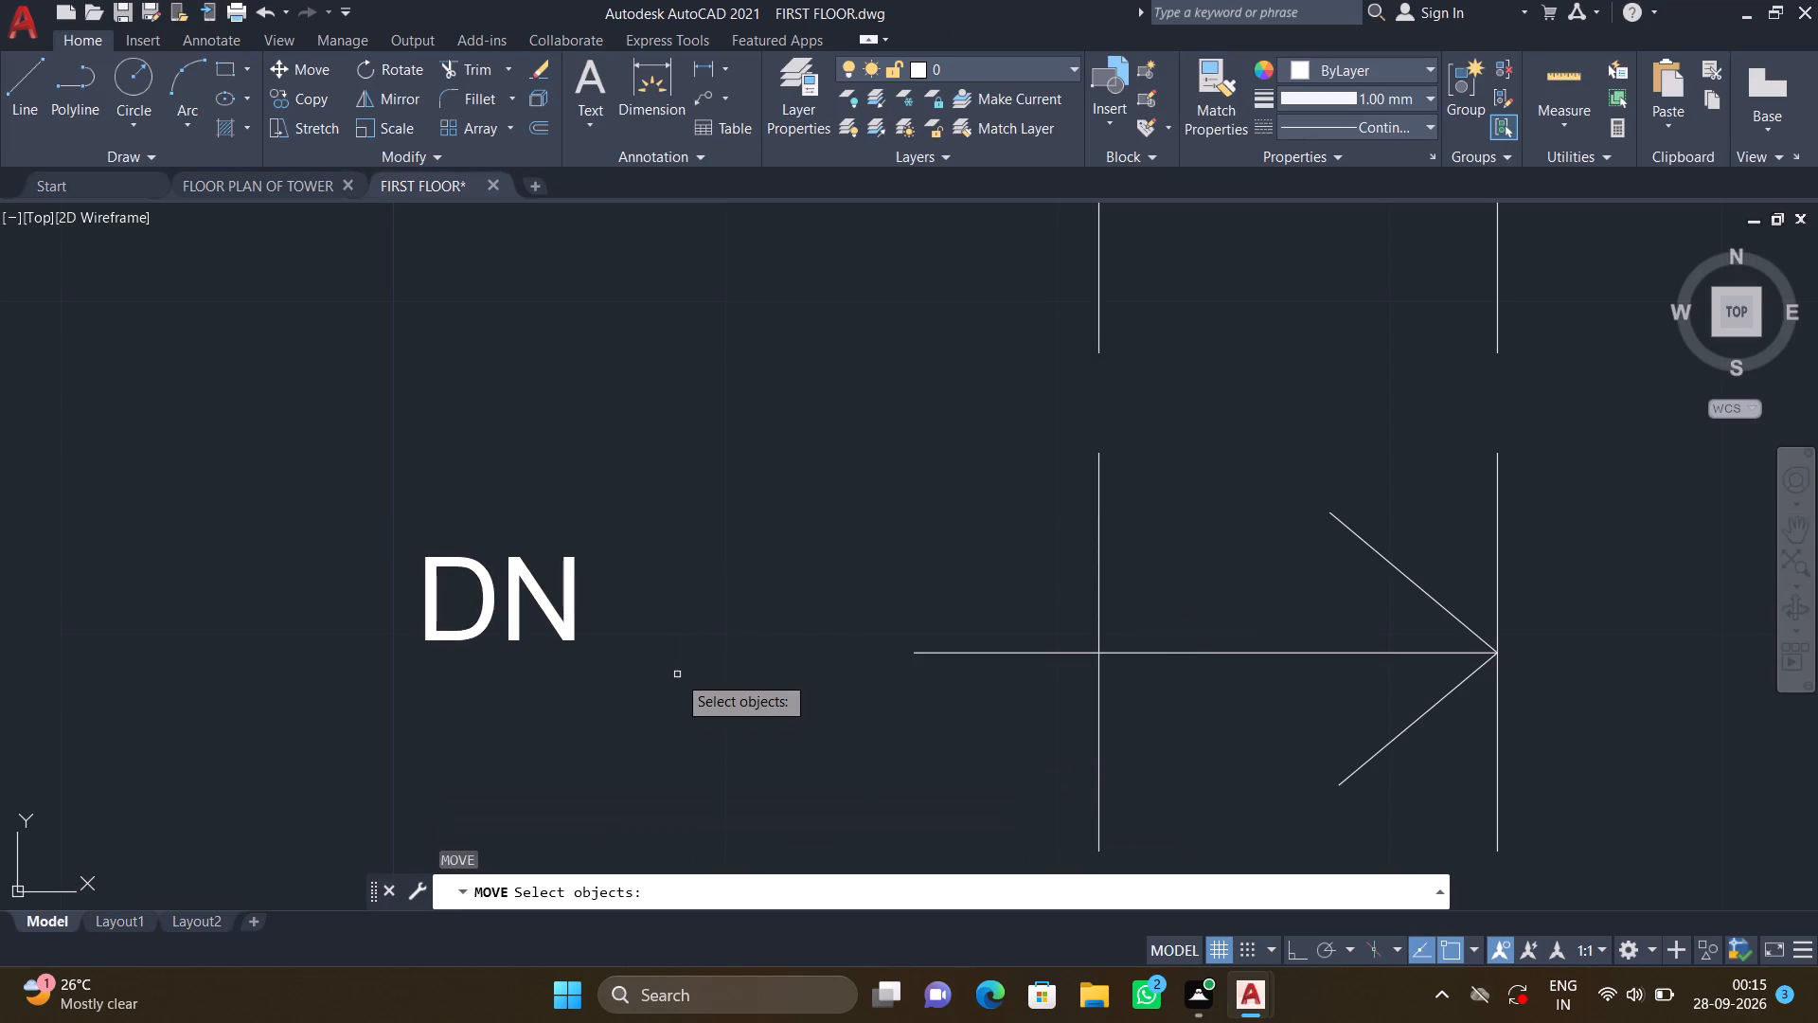
pyautogui.click(667, 677)
pyautogui.click(361, 488)
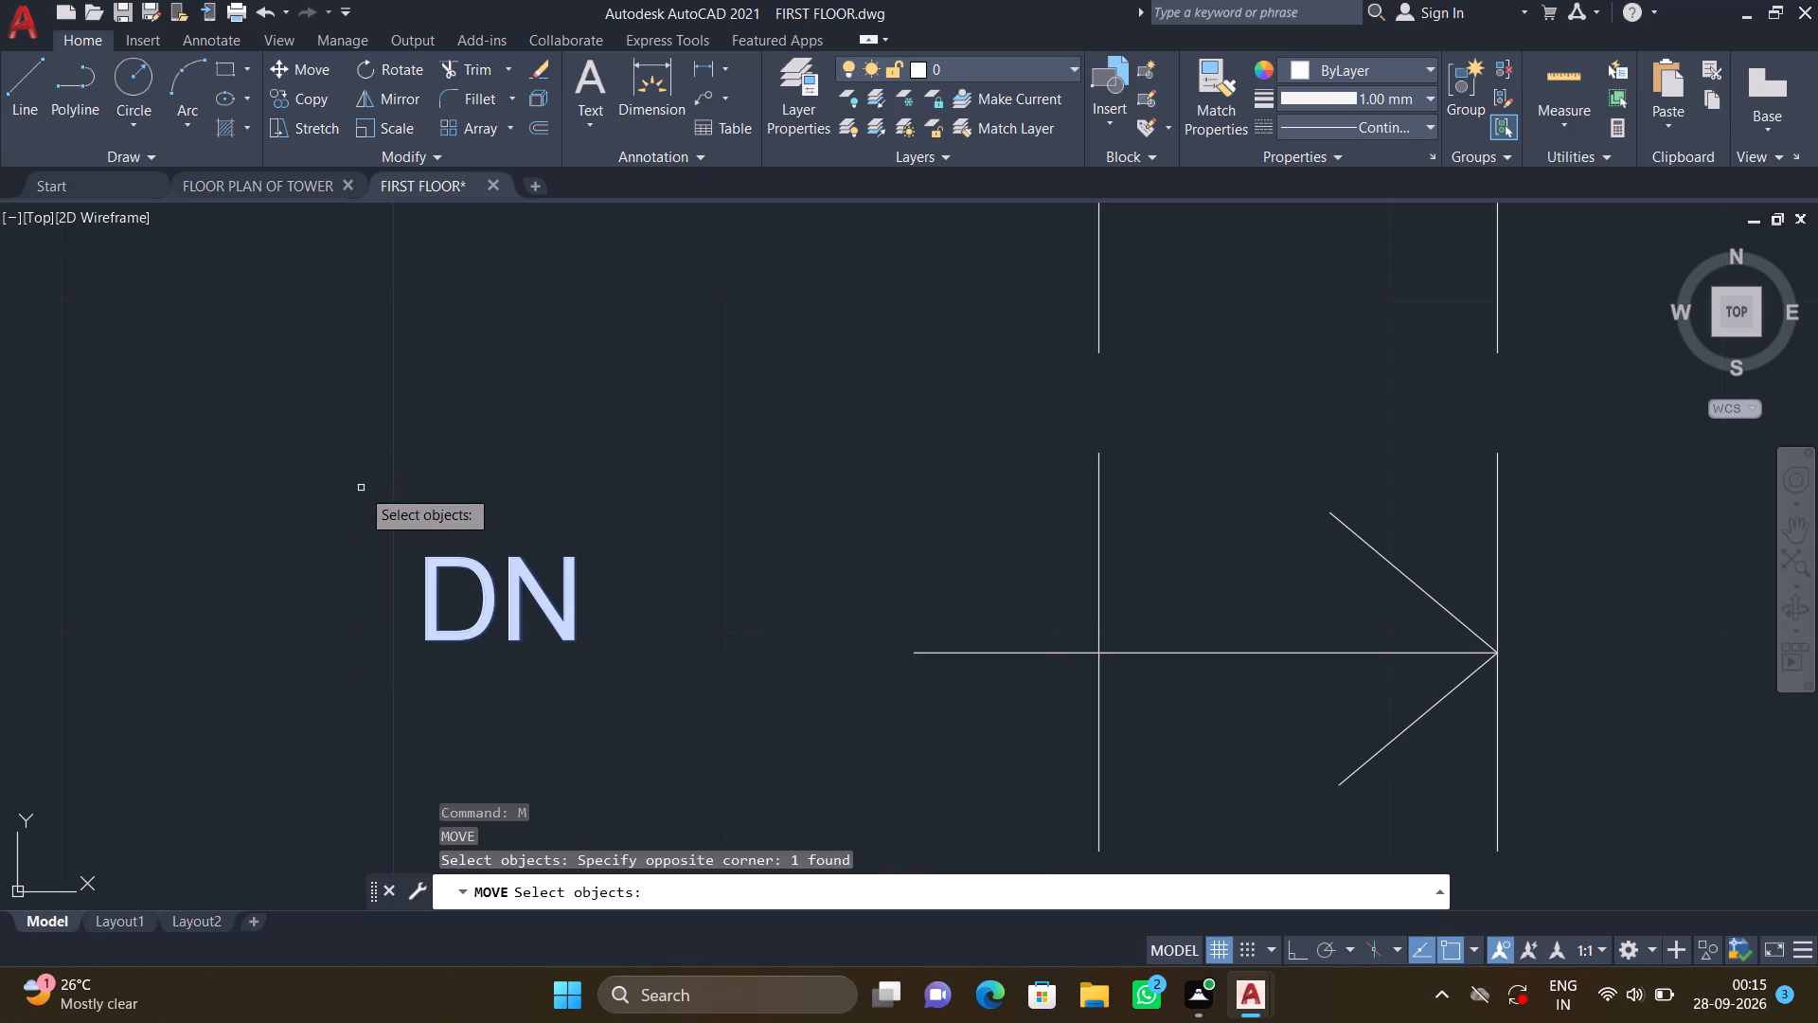
pyautogui.press('Return')
pyautogui.click(417, 552)
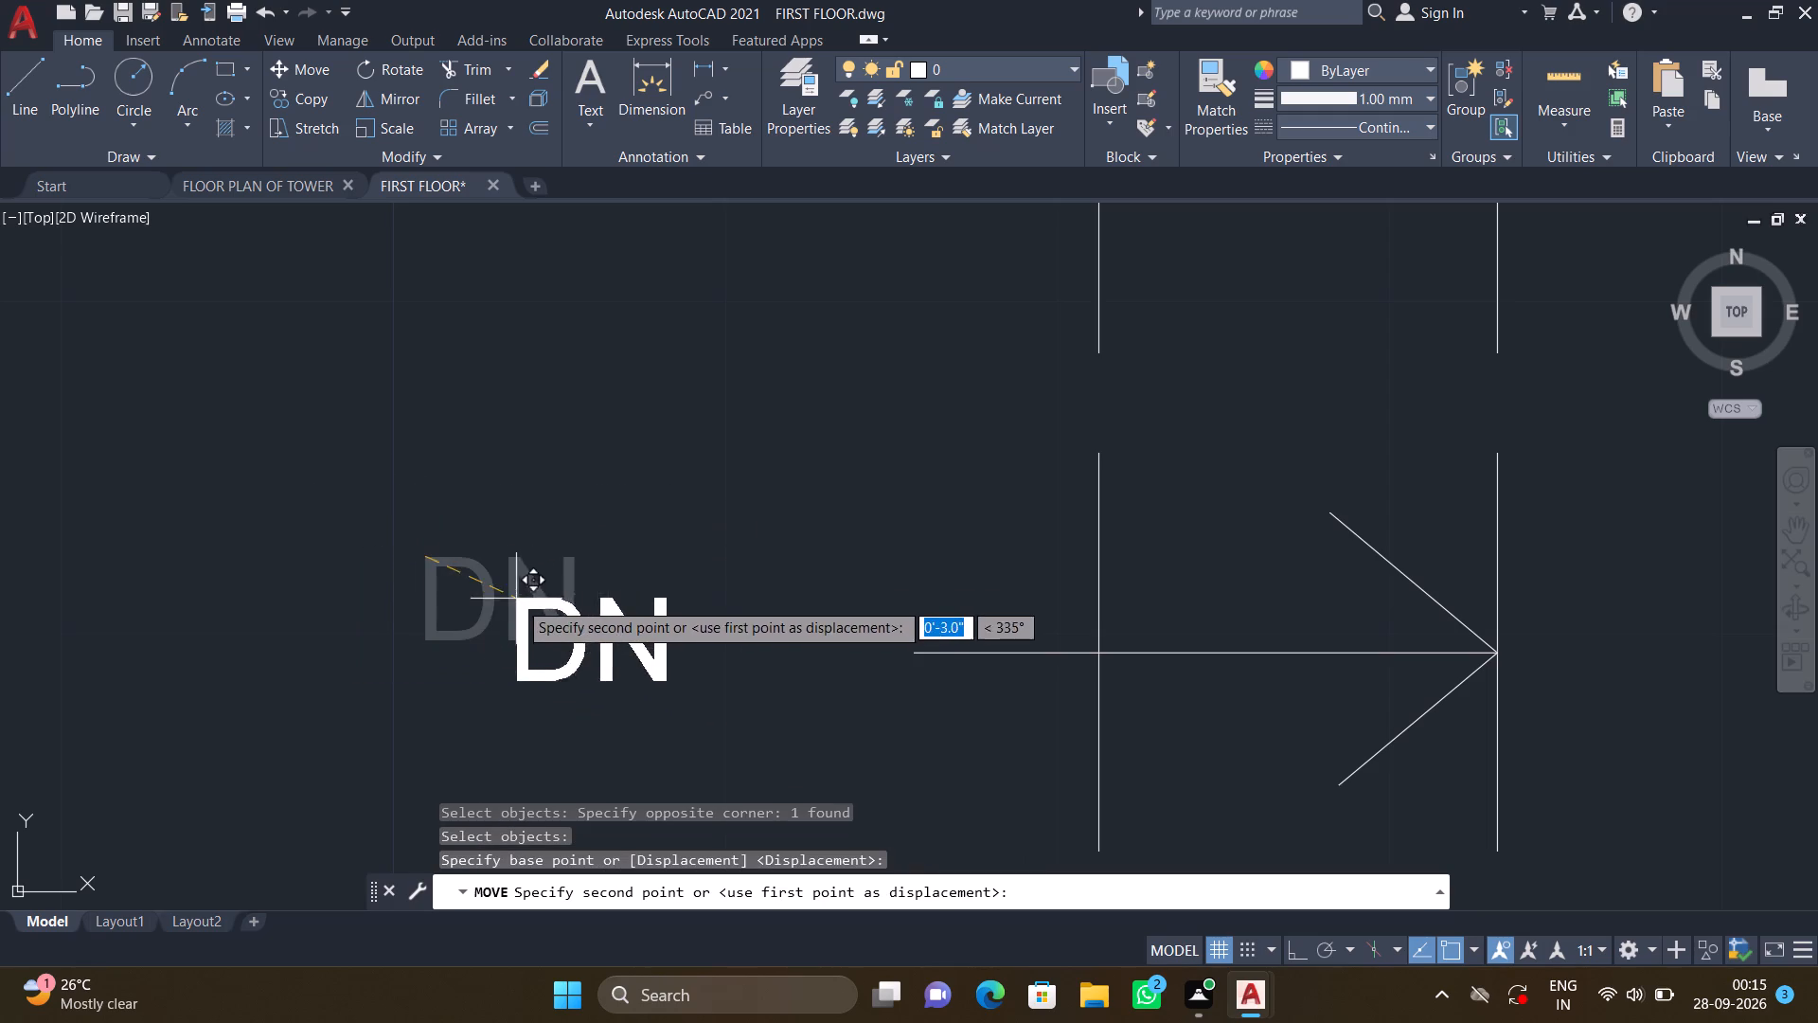
pyautogui.click(709, 629)
# Add the multiline text "UP" in the lobby, ahead of the tail of the upper flight's arrow.
pyautogui.scroll(-4, 680, 433)
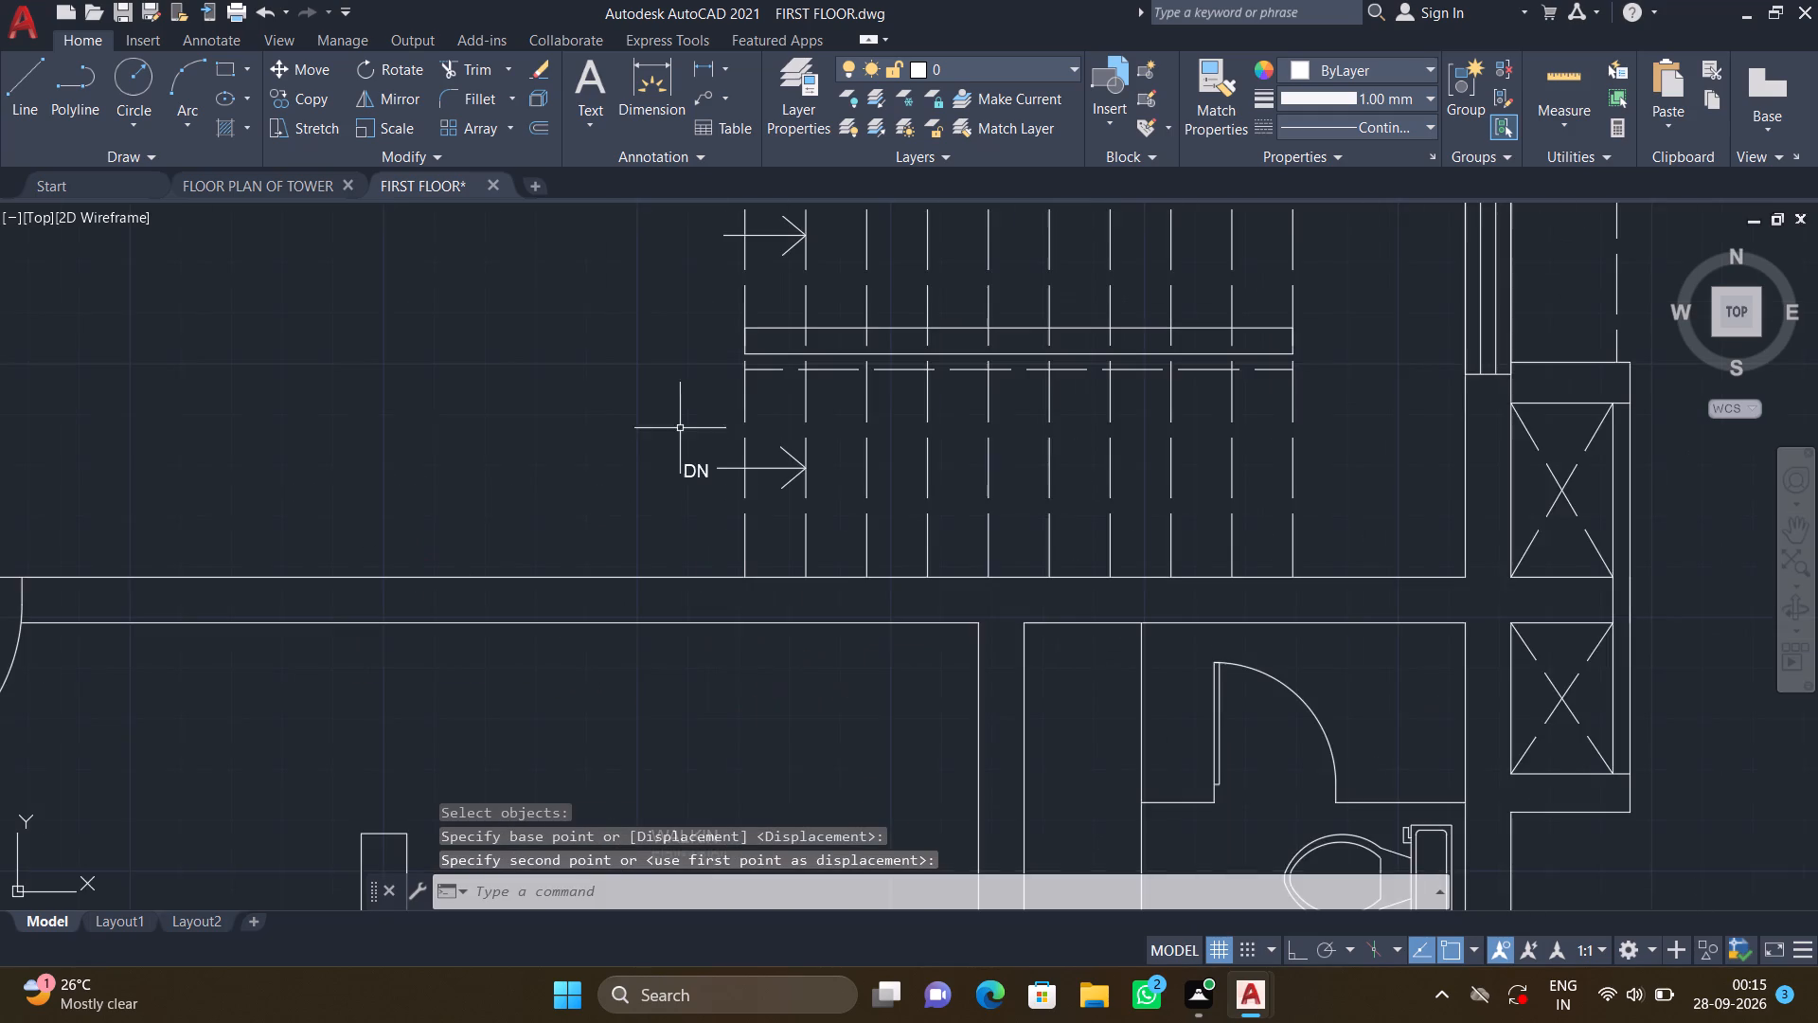
pyautogui.moveTo(672, 364); pyautogui.dragTo(637, 467, button='middle')
pyautogui.scroll(2, 624, 335)
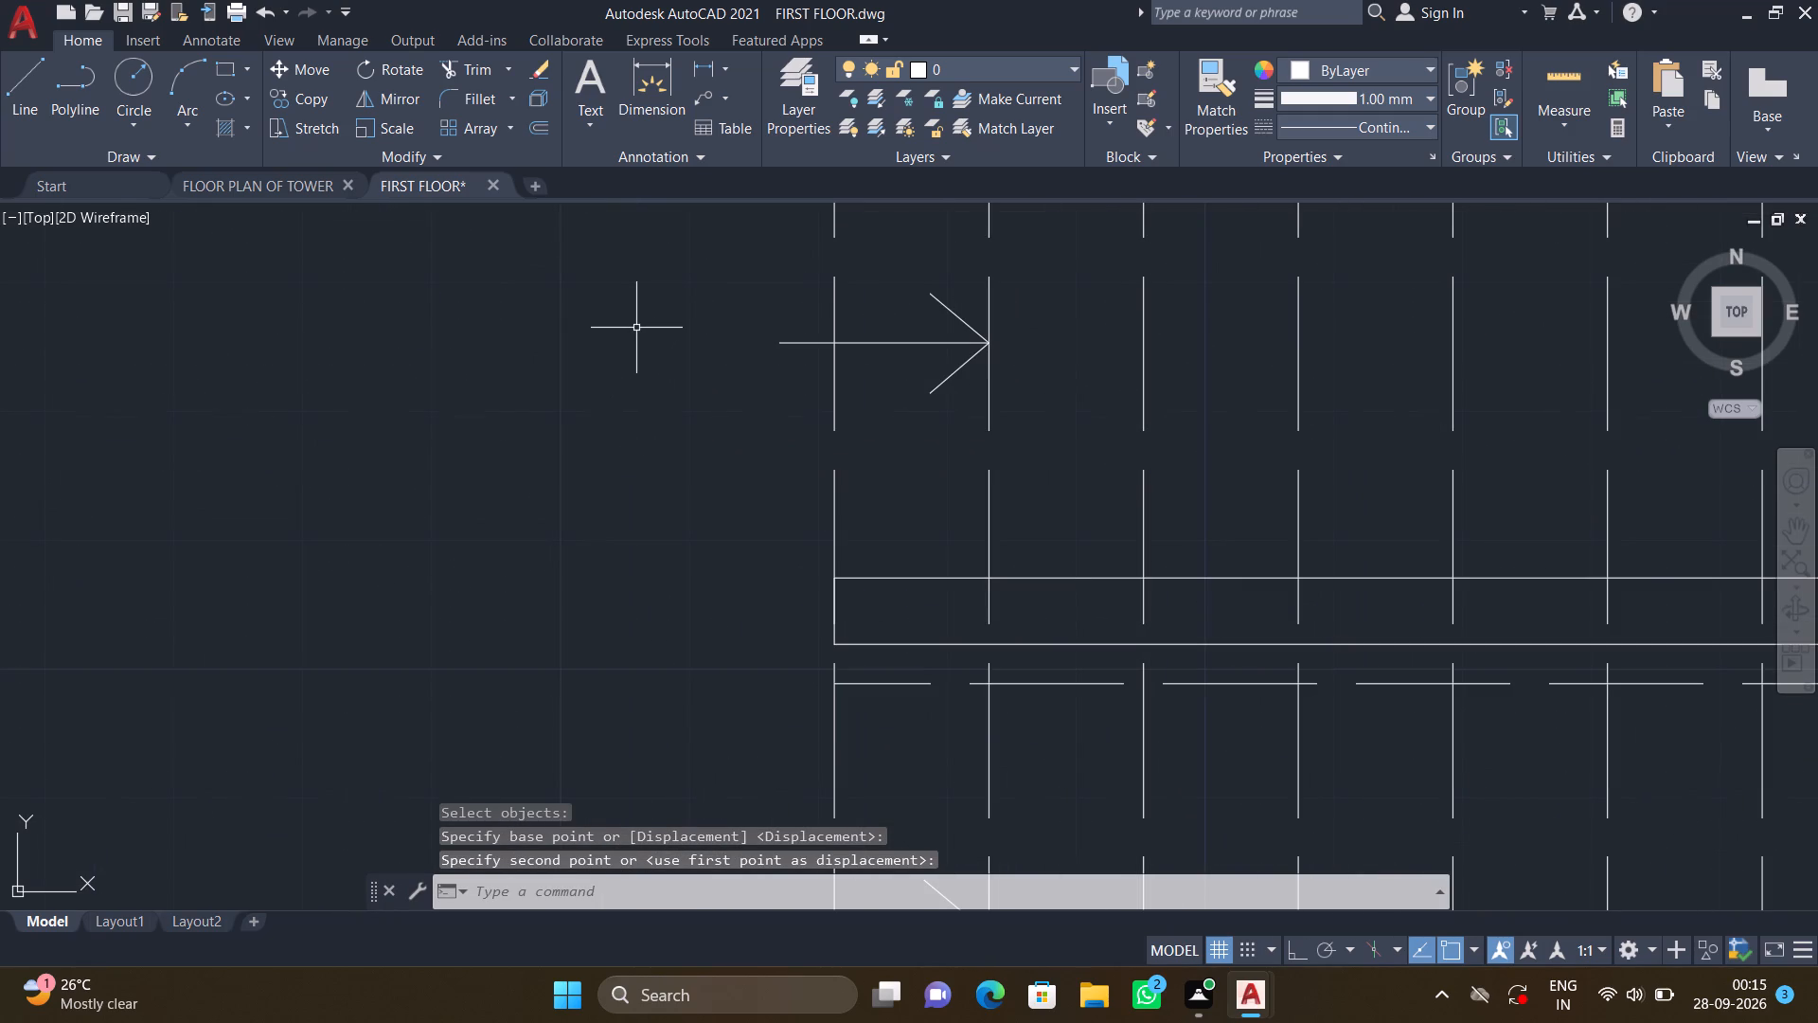
pyautogui.press('m')
pyautogui.press('t')
pyautogui.press('Return')
pyautogui.click(624, 311)
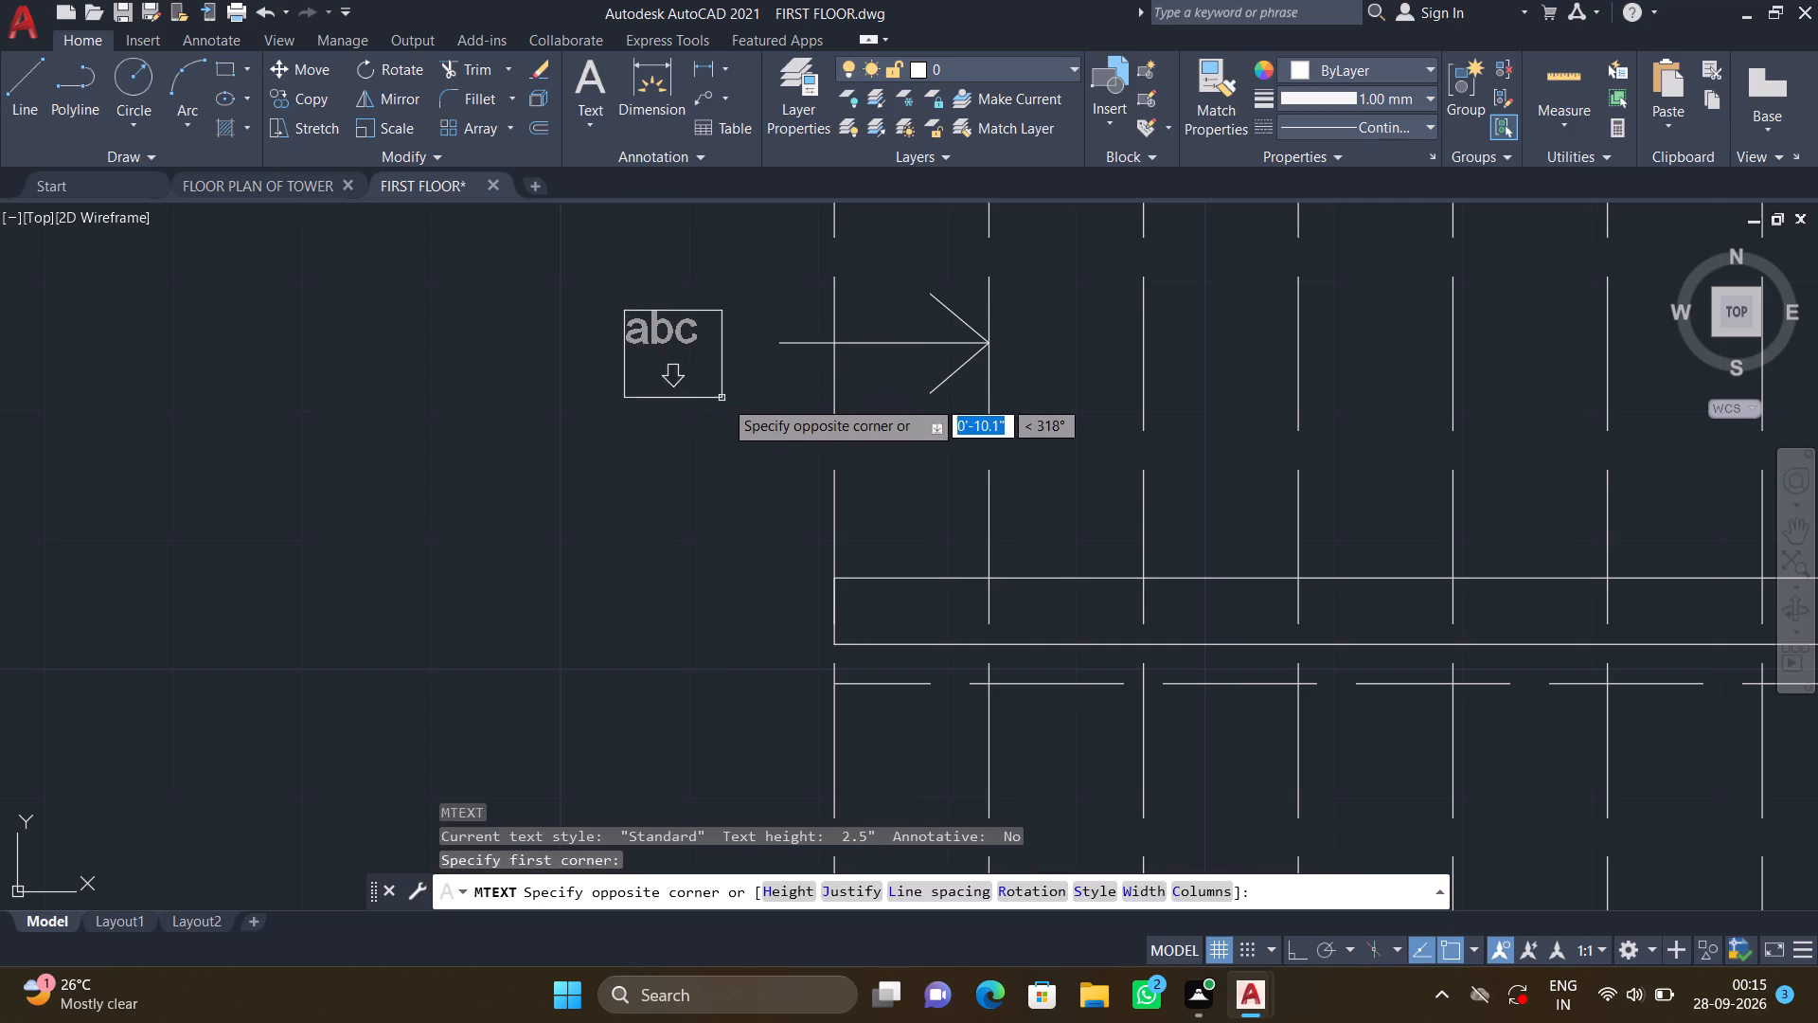
pyautogui.click(757, 406)
pyautogui.write('UP')
pyautogui.press('Return')
pyautogui.press('Escape')
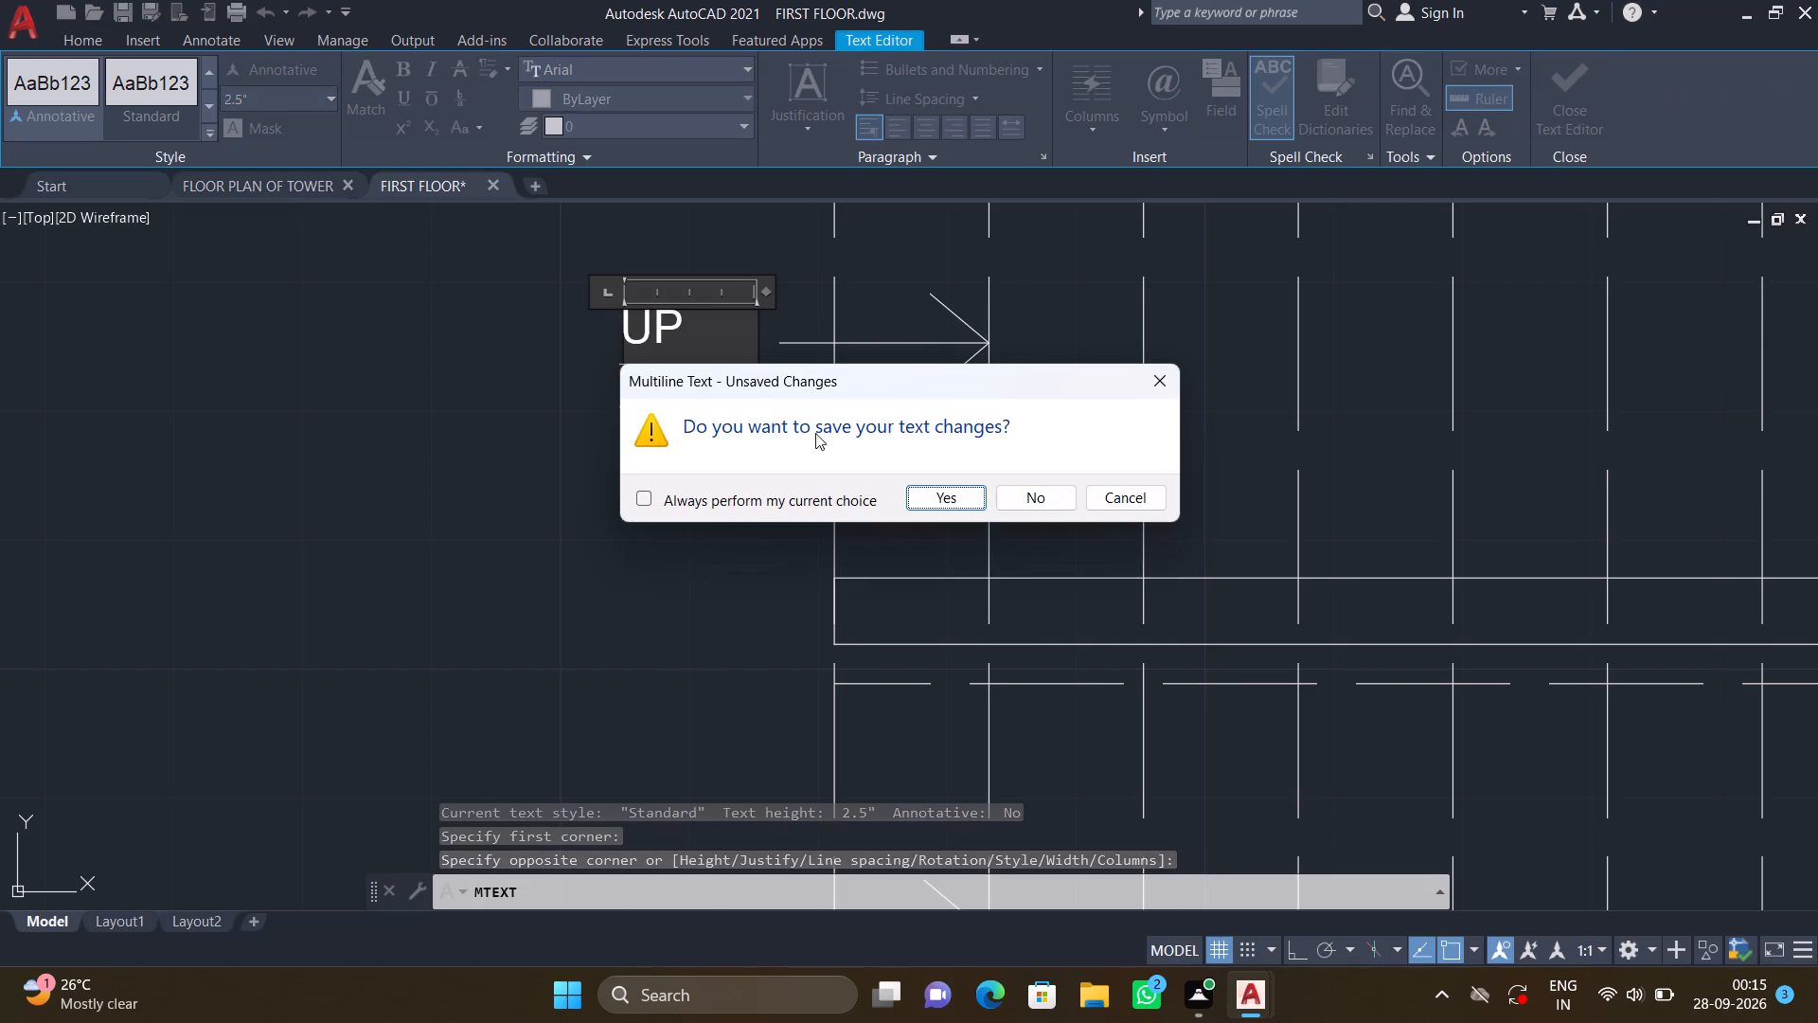
pyautogui.click(964, 502)
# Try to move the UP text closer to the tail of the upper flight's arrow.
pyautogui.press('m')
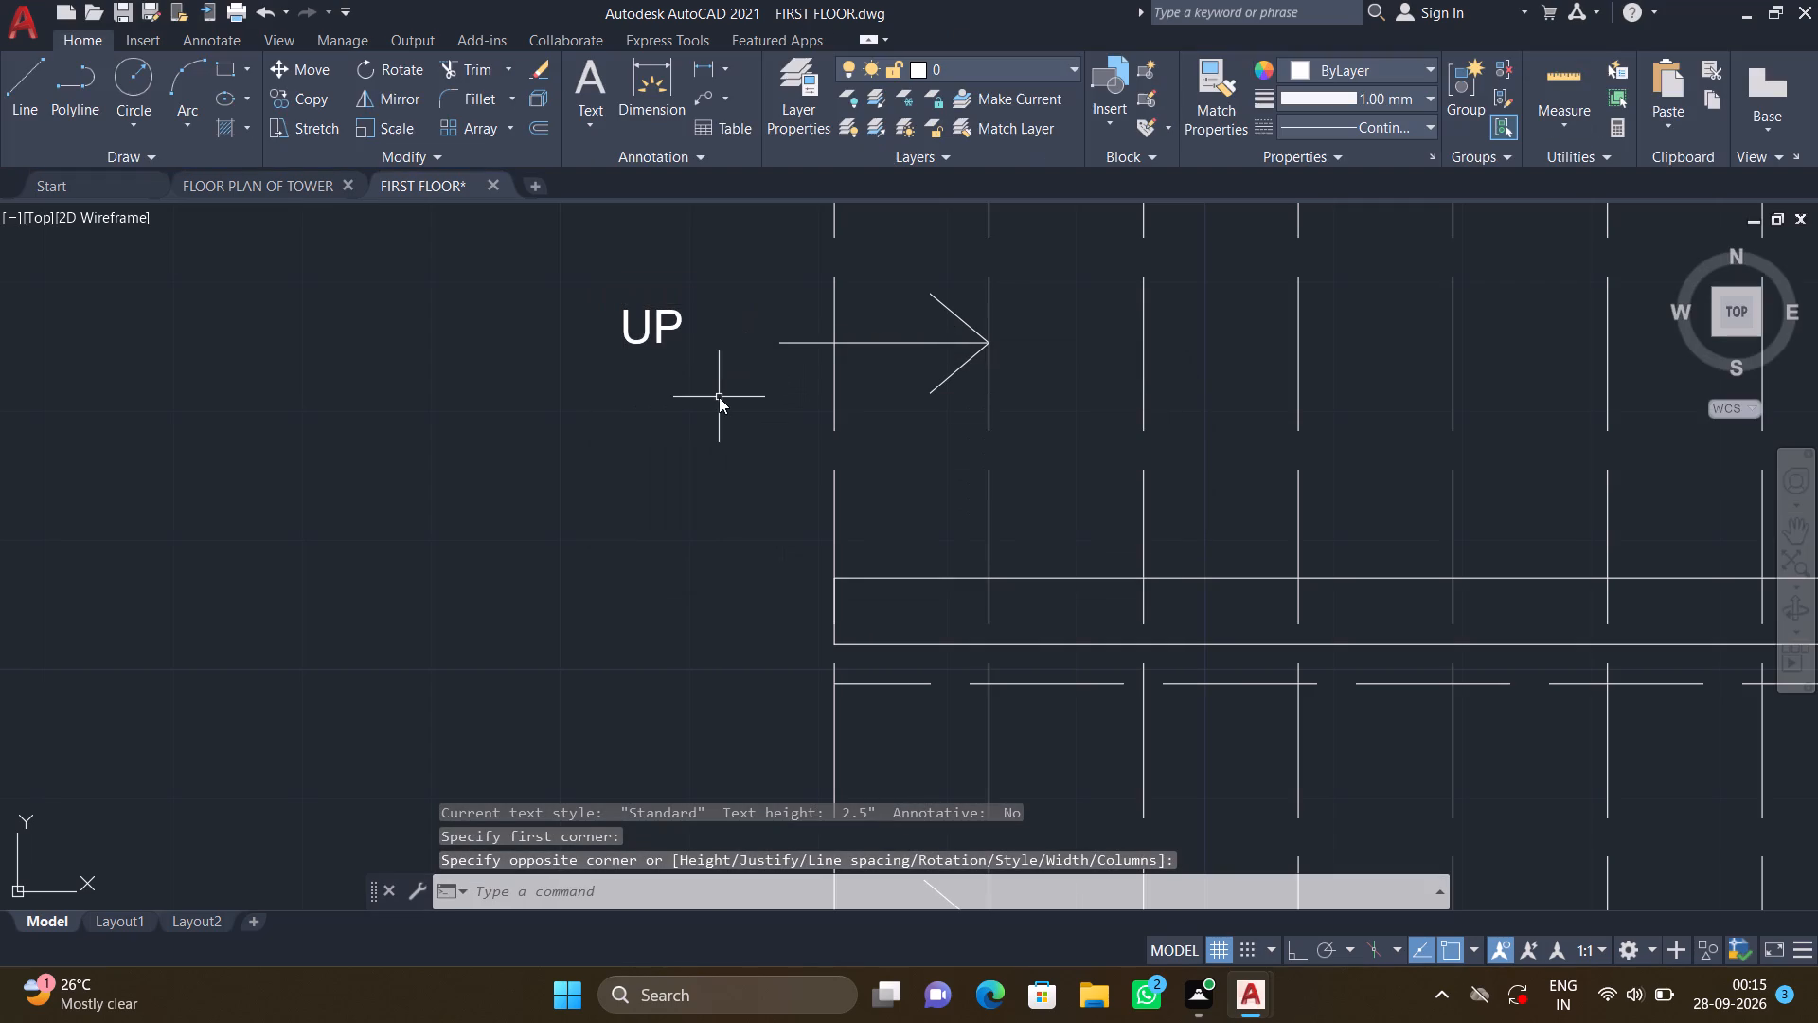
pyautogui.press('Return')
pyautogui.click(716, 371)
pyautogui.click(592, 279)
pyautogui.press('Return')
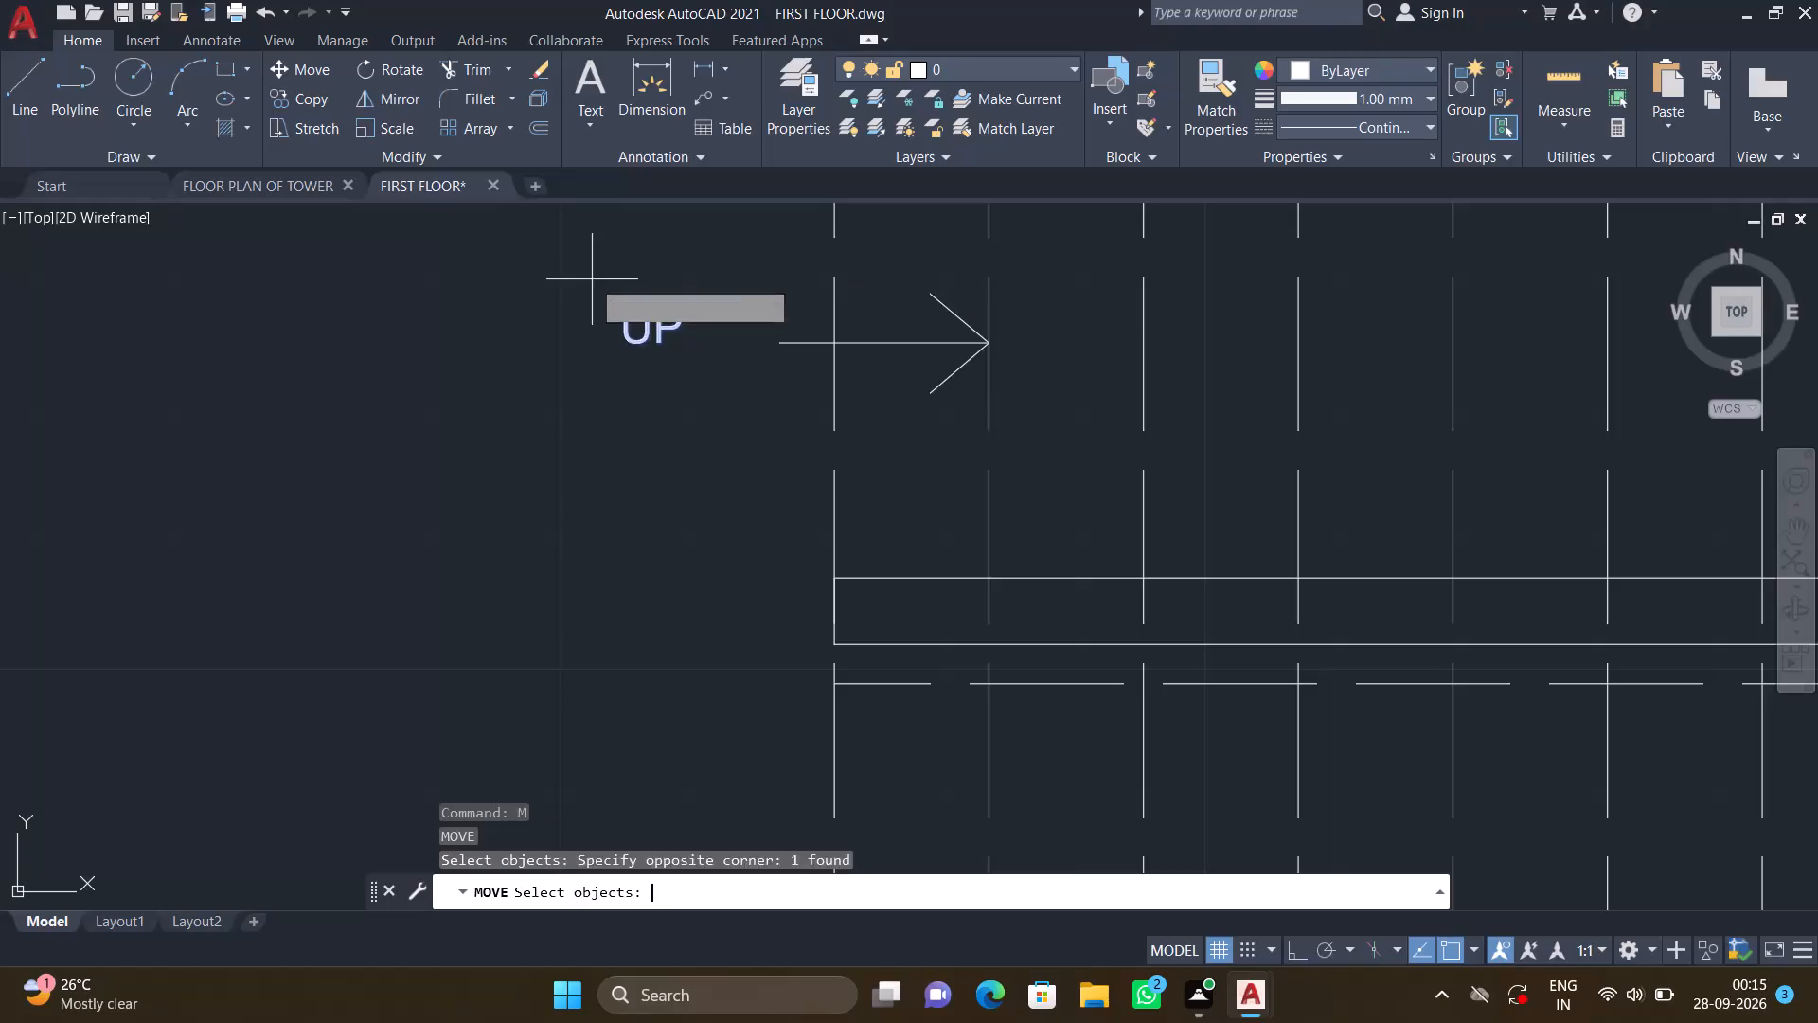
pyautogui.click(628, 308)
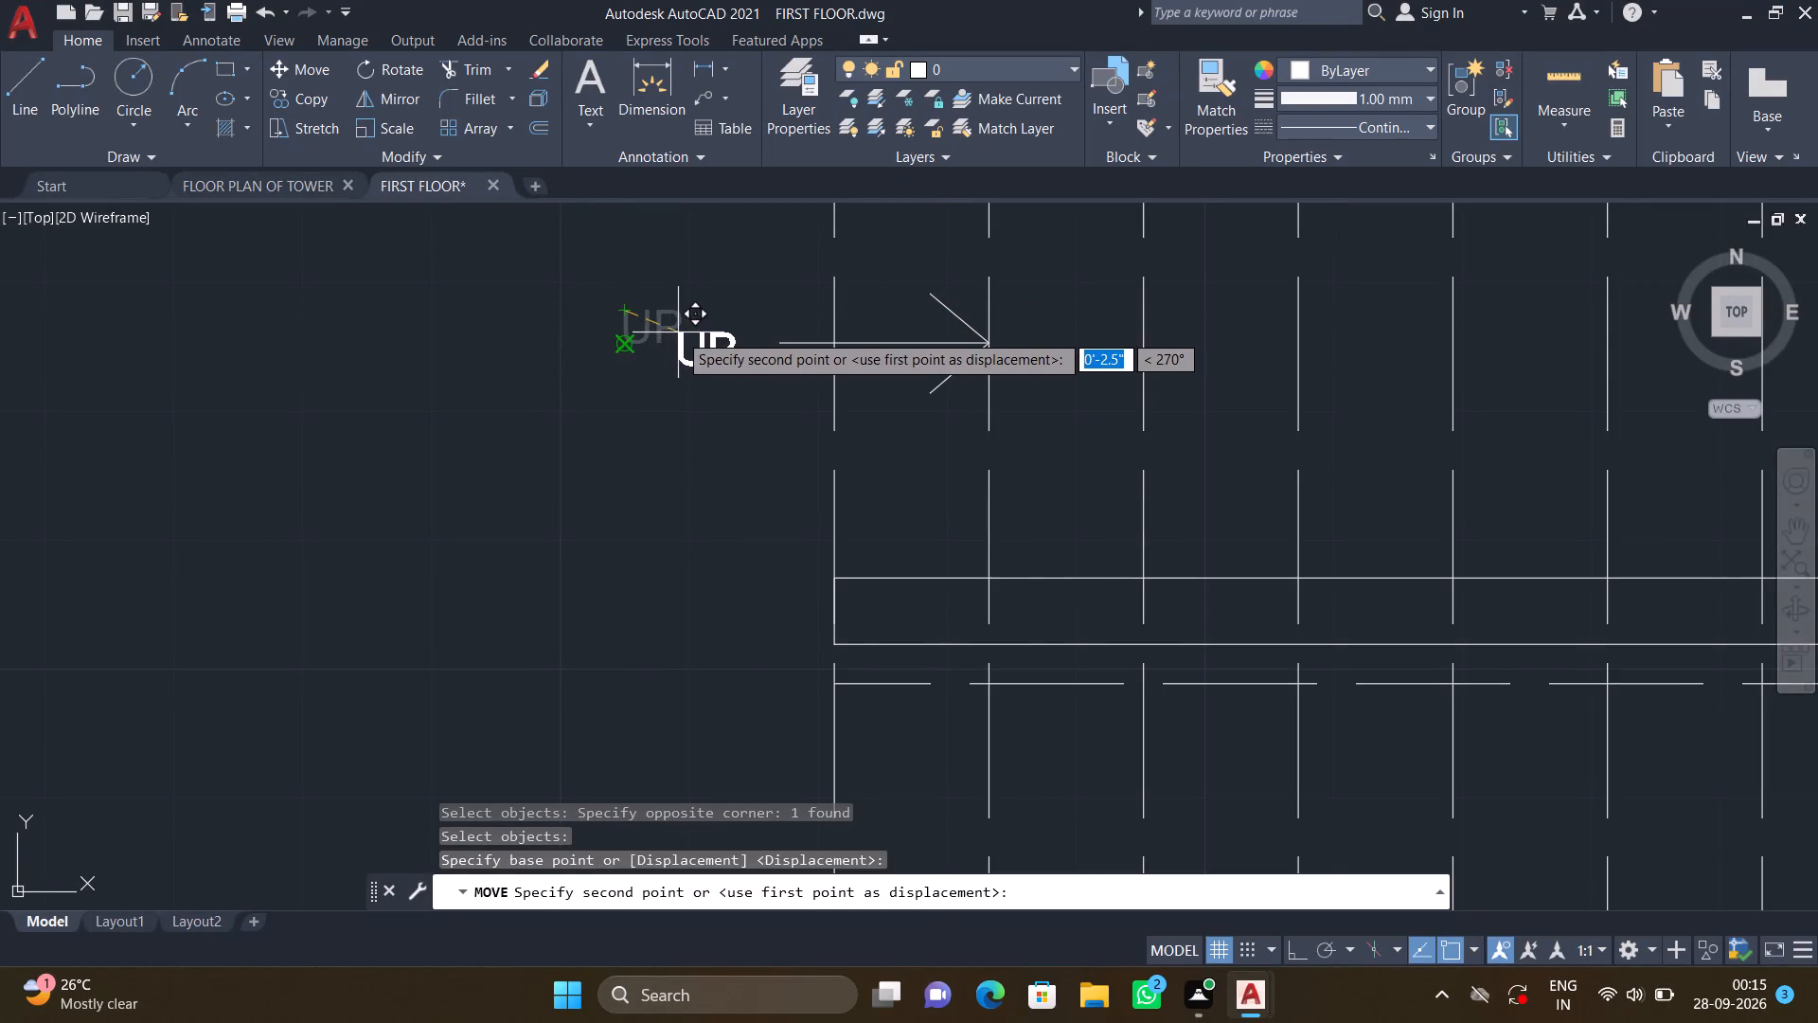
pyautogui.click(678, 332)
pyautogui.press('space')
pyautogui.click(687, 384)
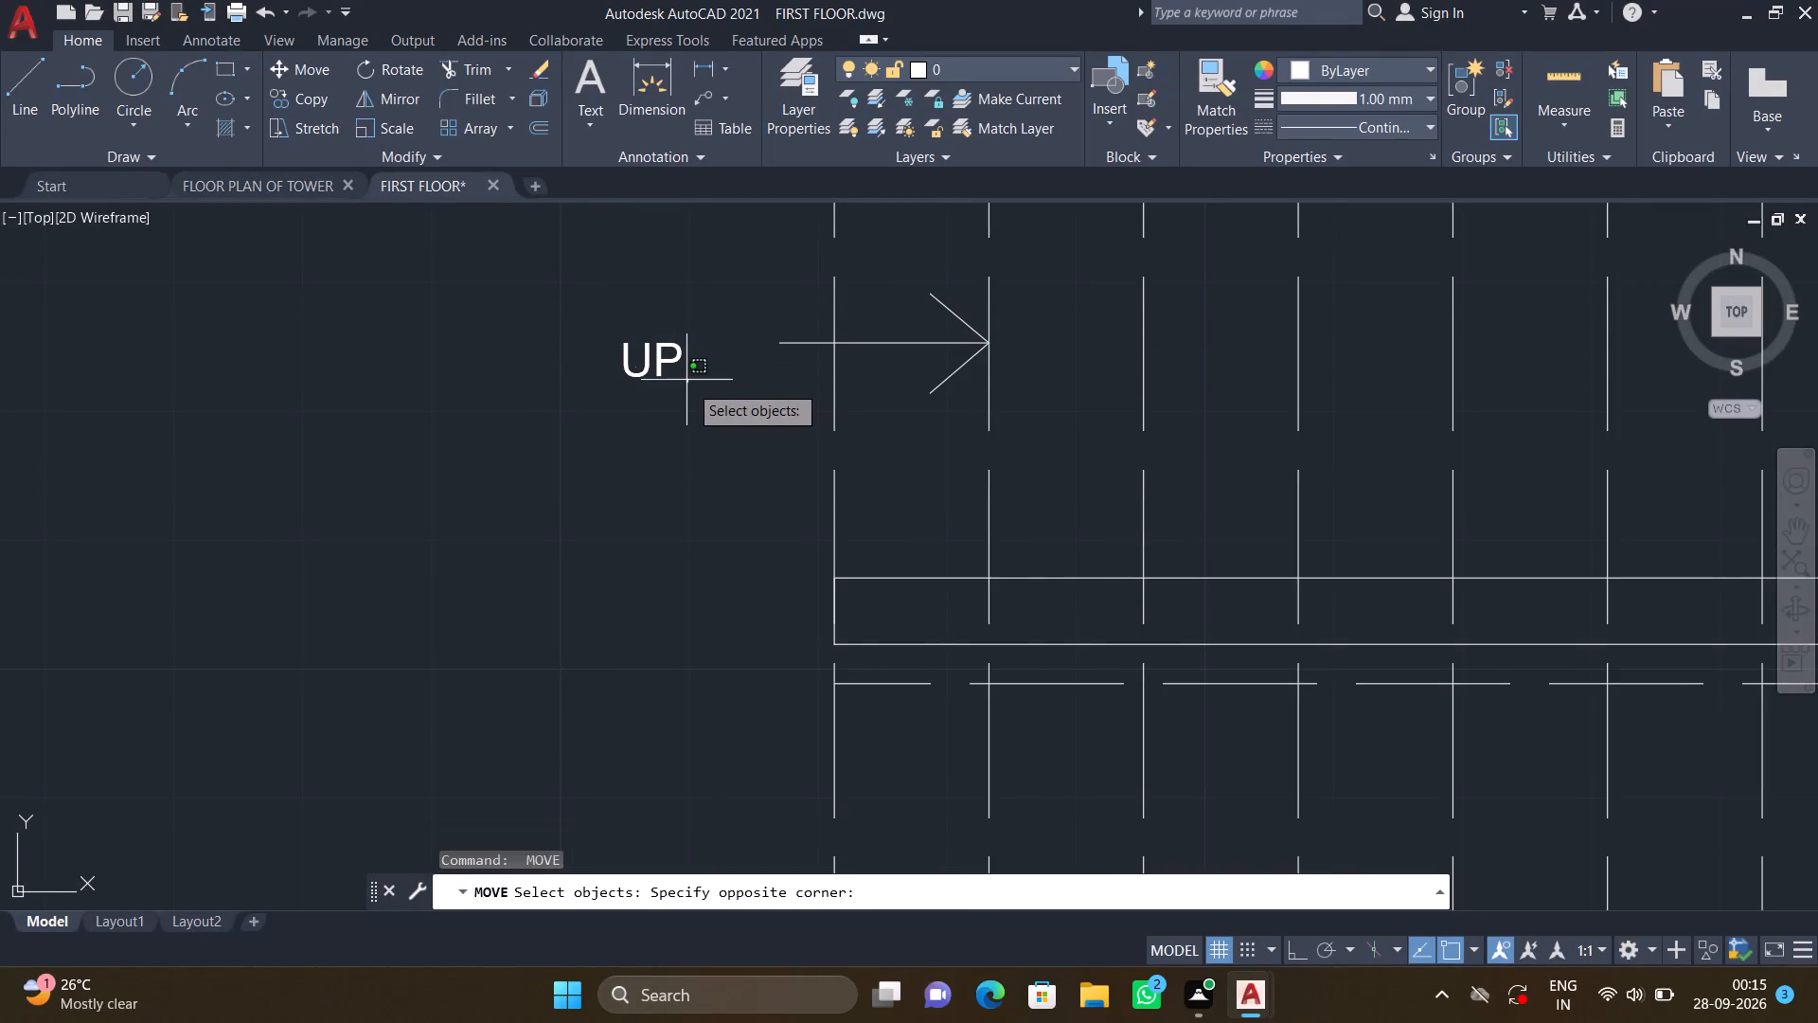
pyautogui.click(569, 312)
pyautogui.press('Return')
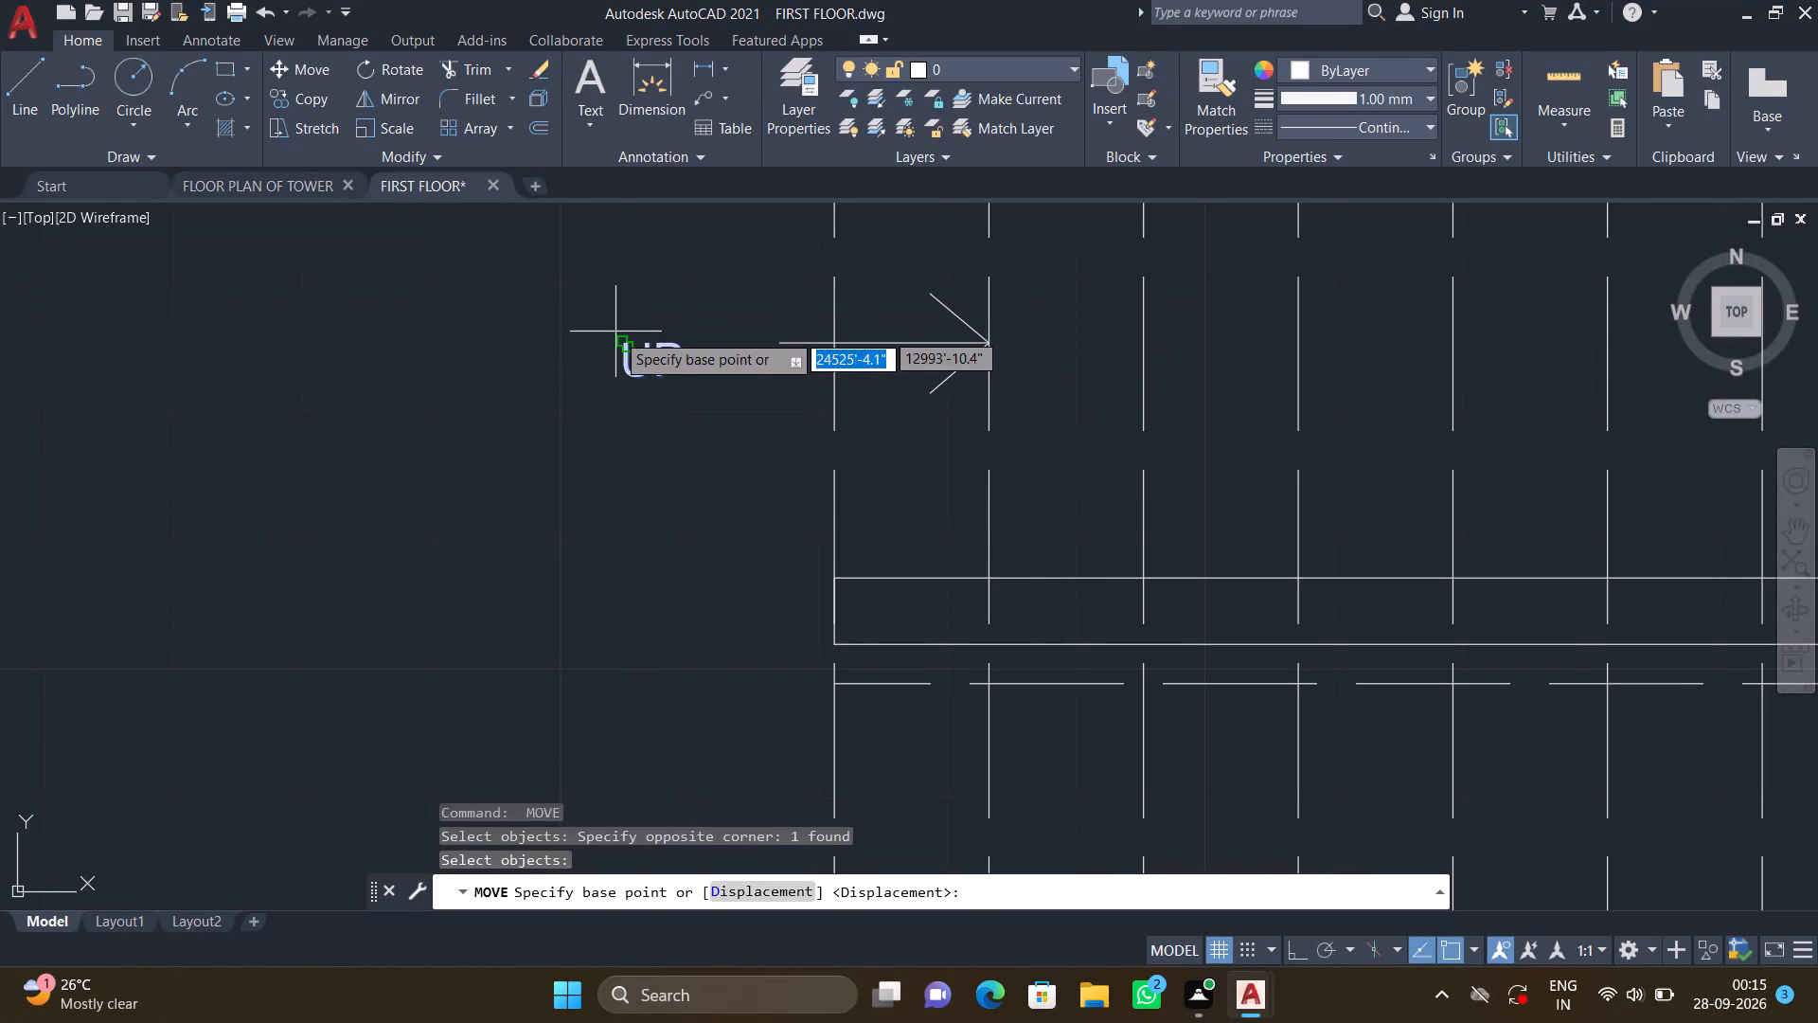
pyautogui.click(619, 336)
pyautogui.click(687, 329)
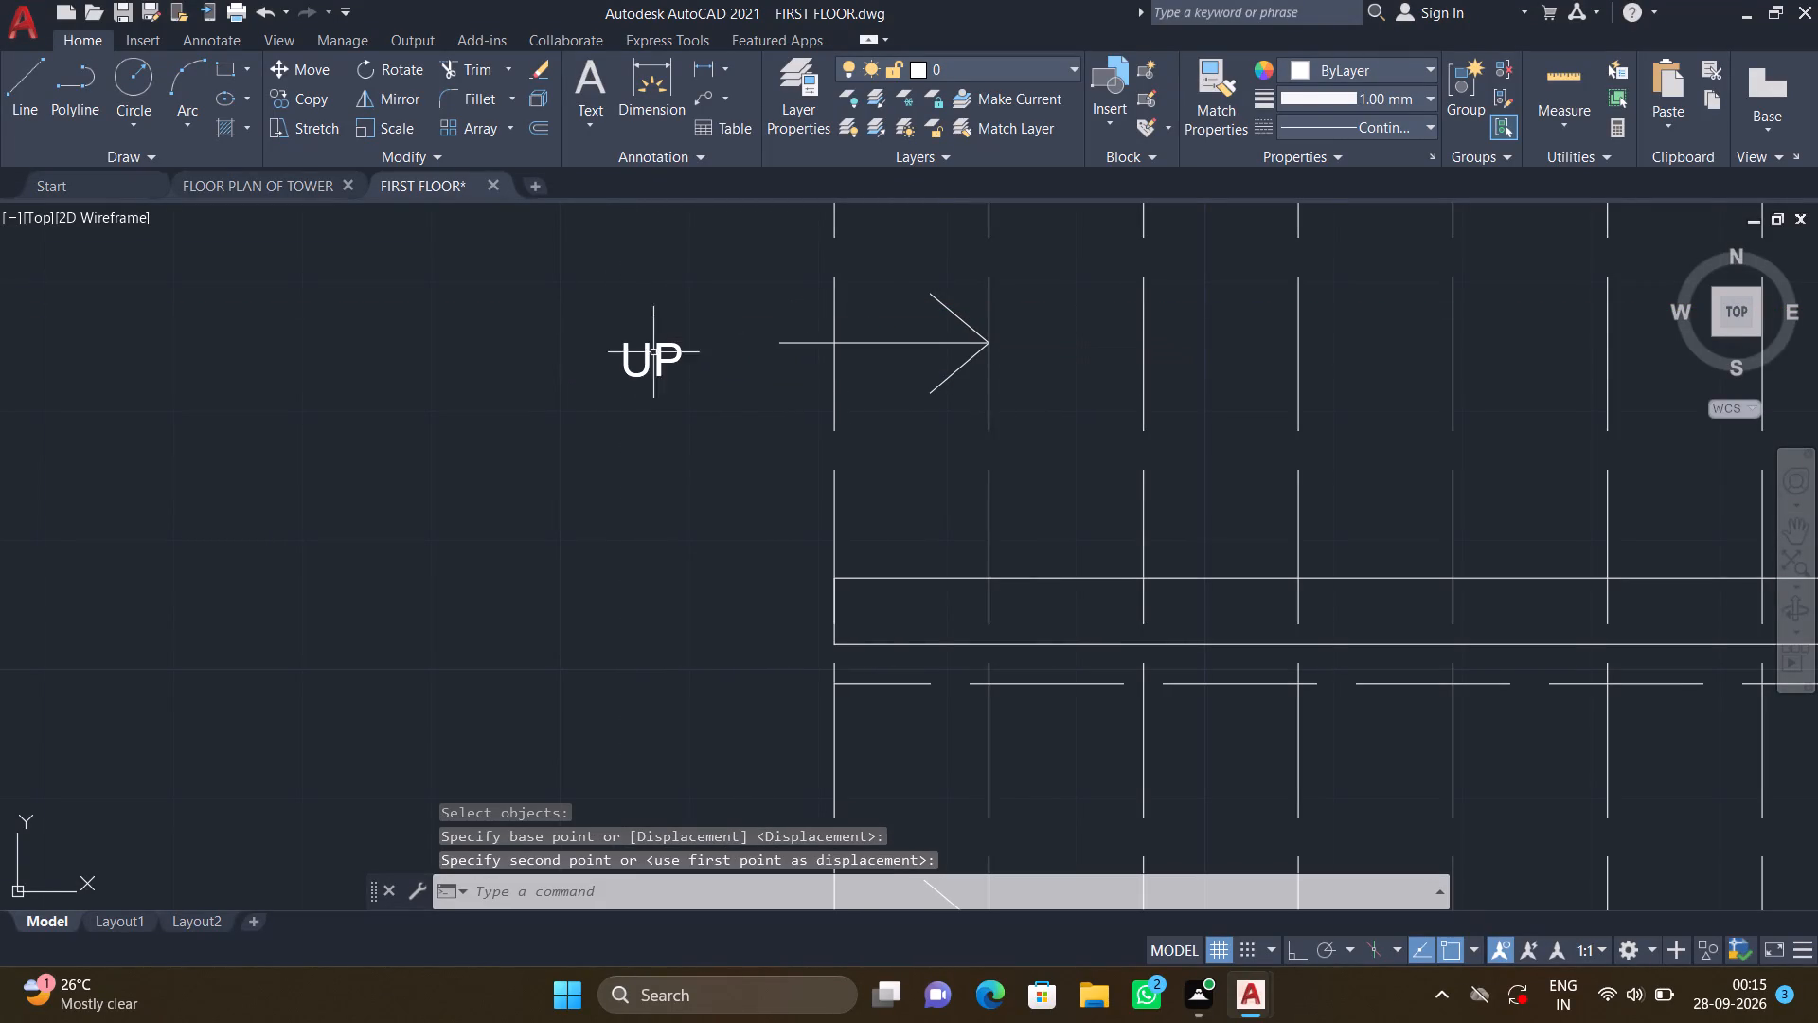
# Move the UP text by its upper-left corner to just before the upper arrow's tail, in line with the shaft.
pyautogui.press('space')
pyautogui.moveTo(687, 402); pyautogui.dragTo(688, 404)
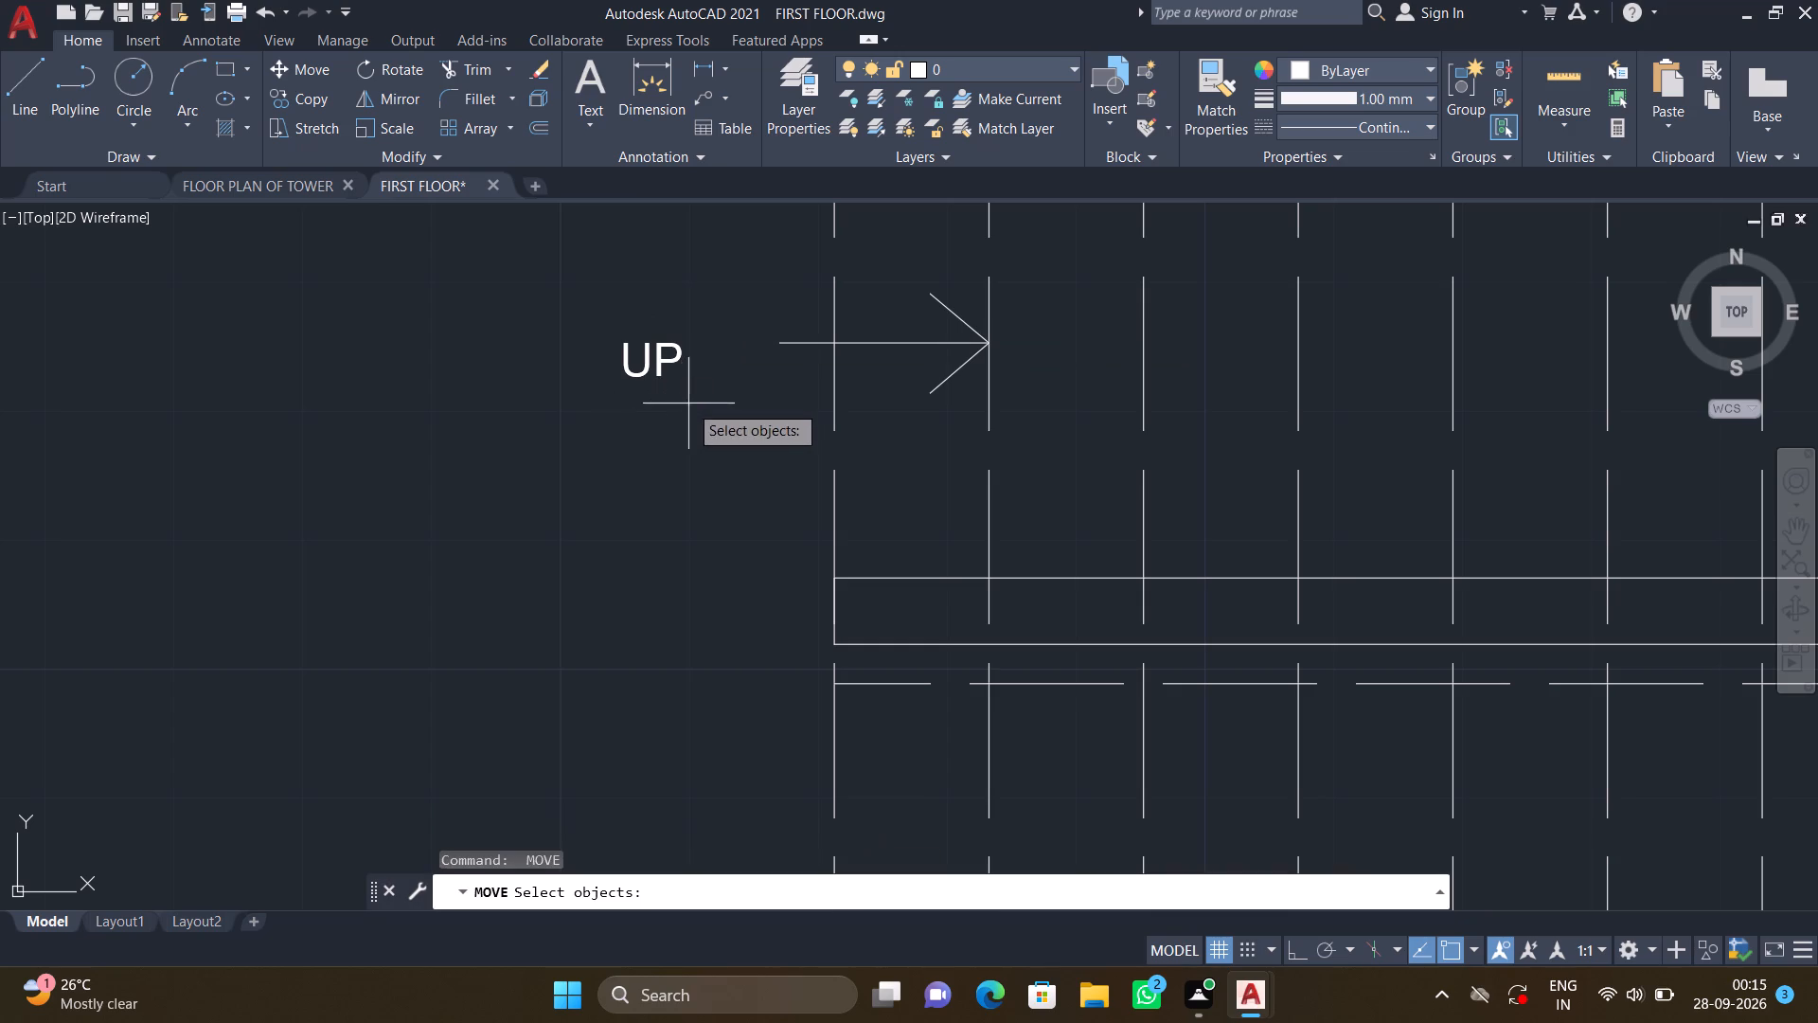
pyautogui.moveTo(688, 404); pyautogui.dragTo(682, 392)
pyautogui.click(570, 296)
pyautogui.press('Return')
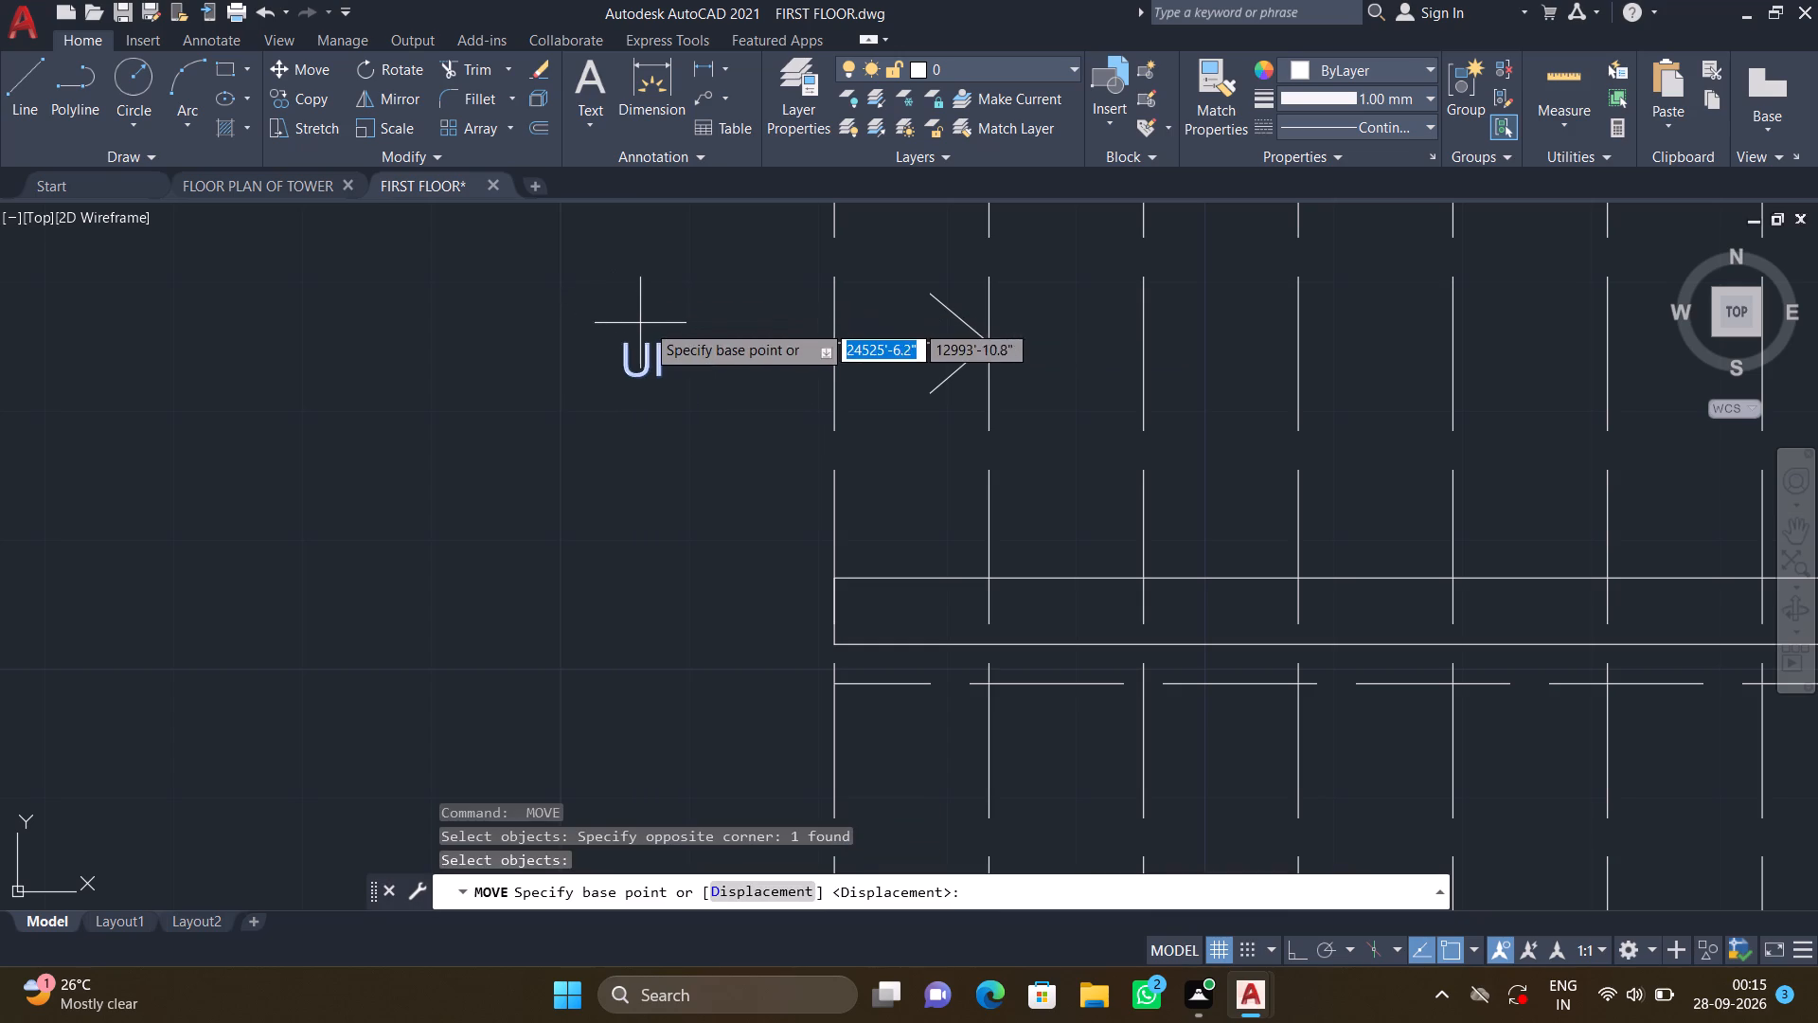
pyautogui.scroll(3, 639, 324)
pyautogui.moveTo(560, 406); pyautogui.dragTo(571, 406)
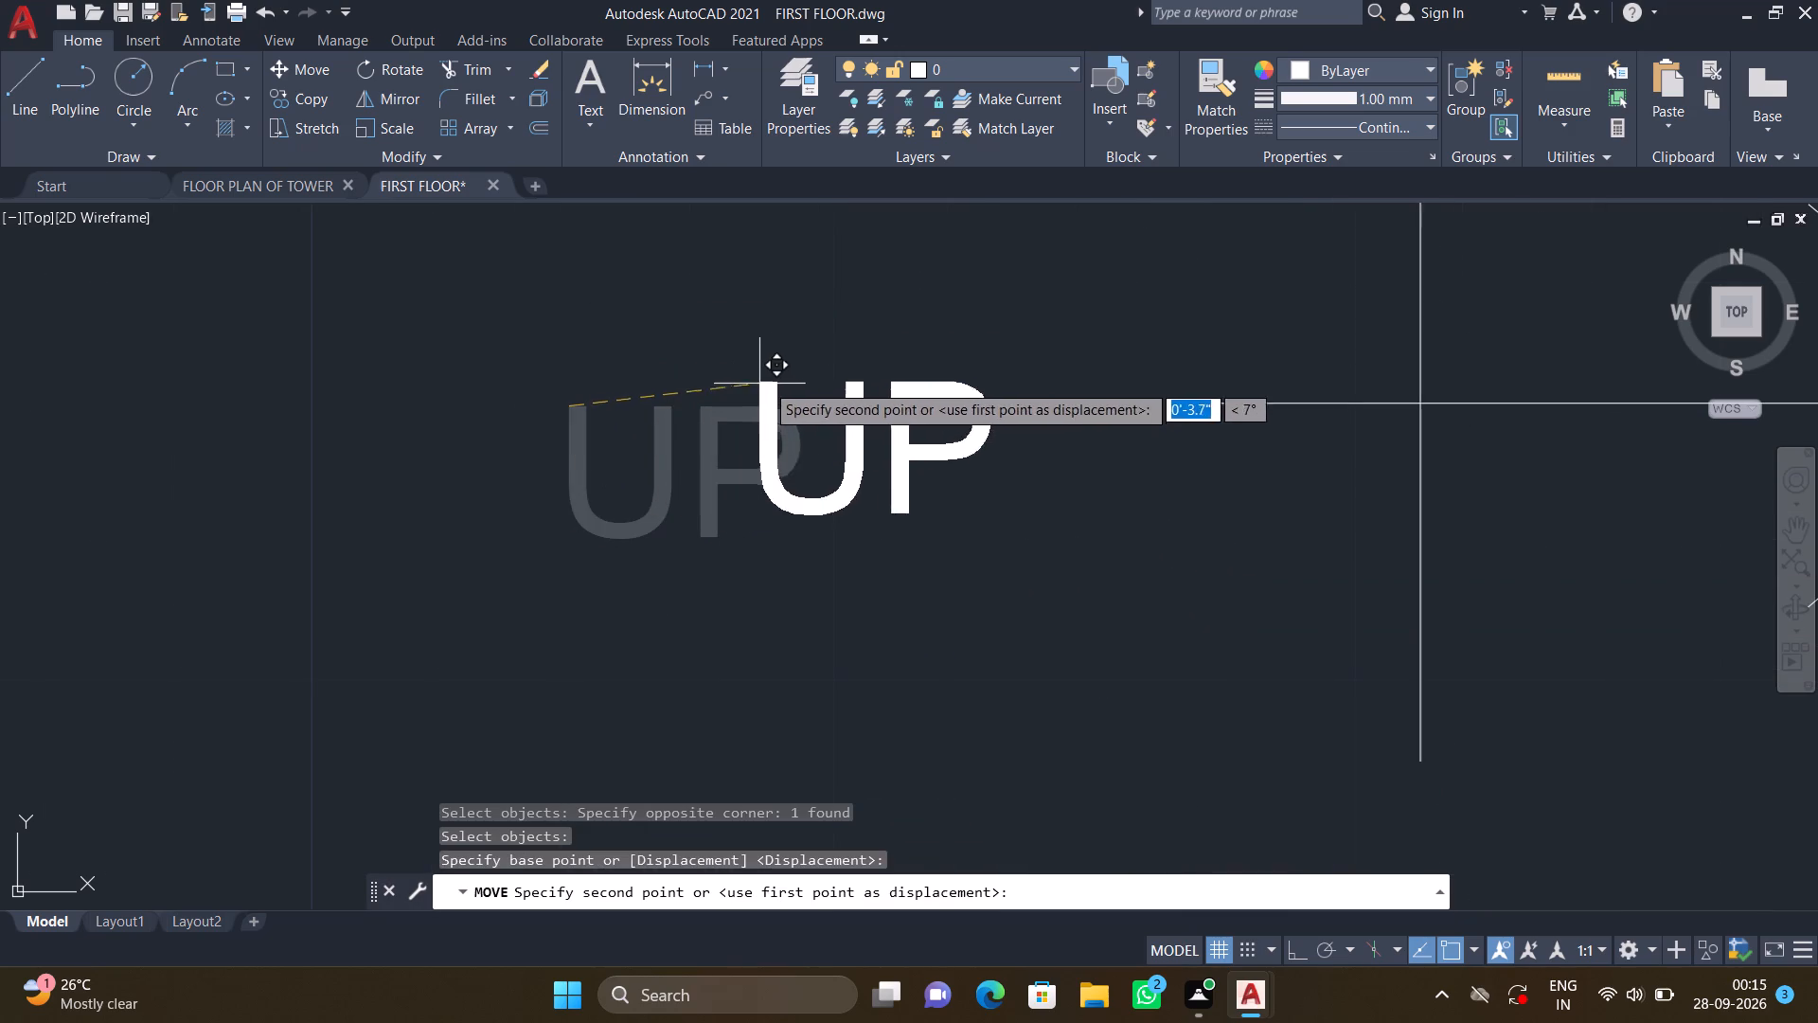
pyautogui.click(887, 357)
# Erase all the spare furniture and fixture objects lying loose to the west of the floor plan.
pyautogui.scroll(-8, 708, 401)
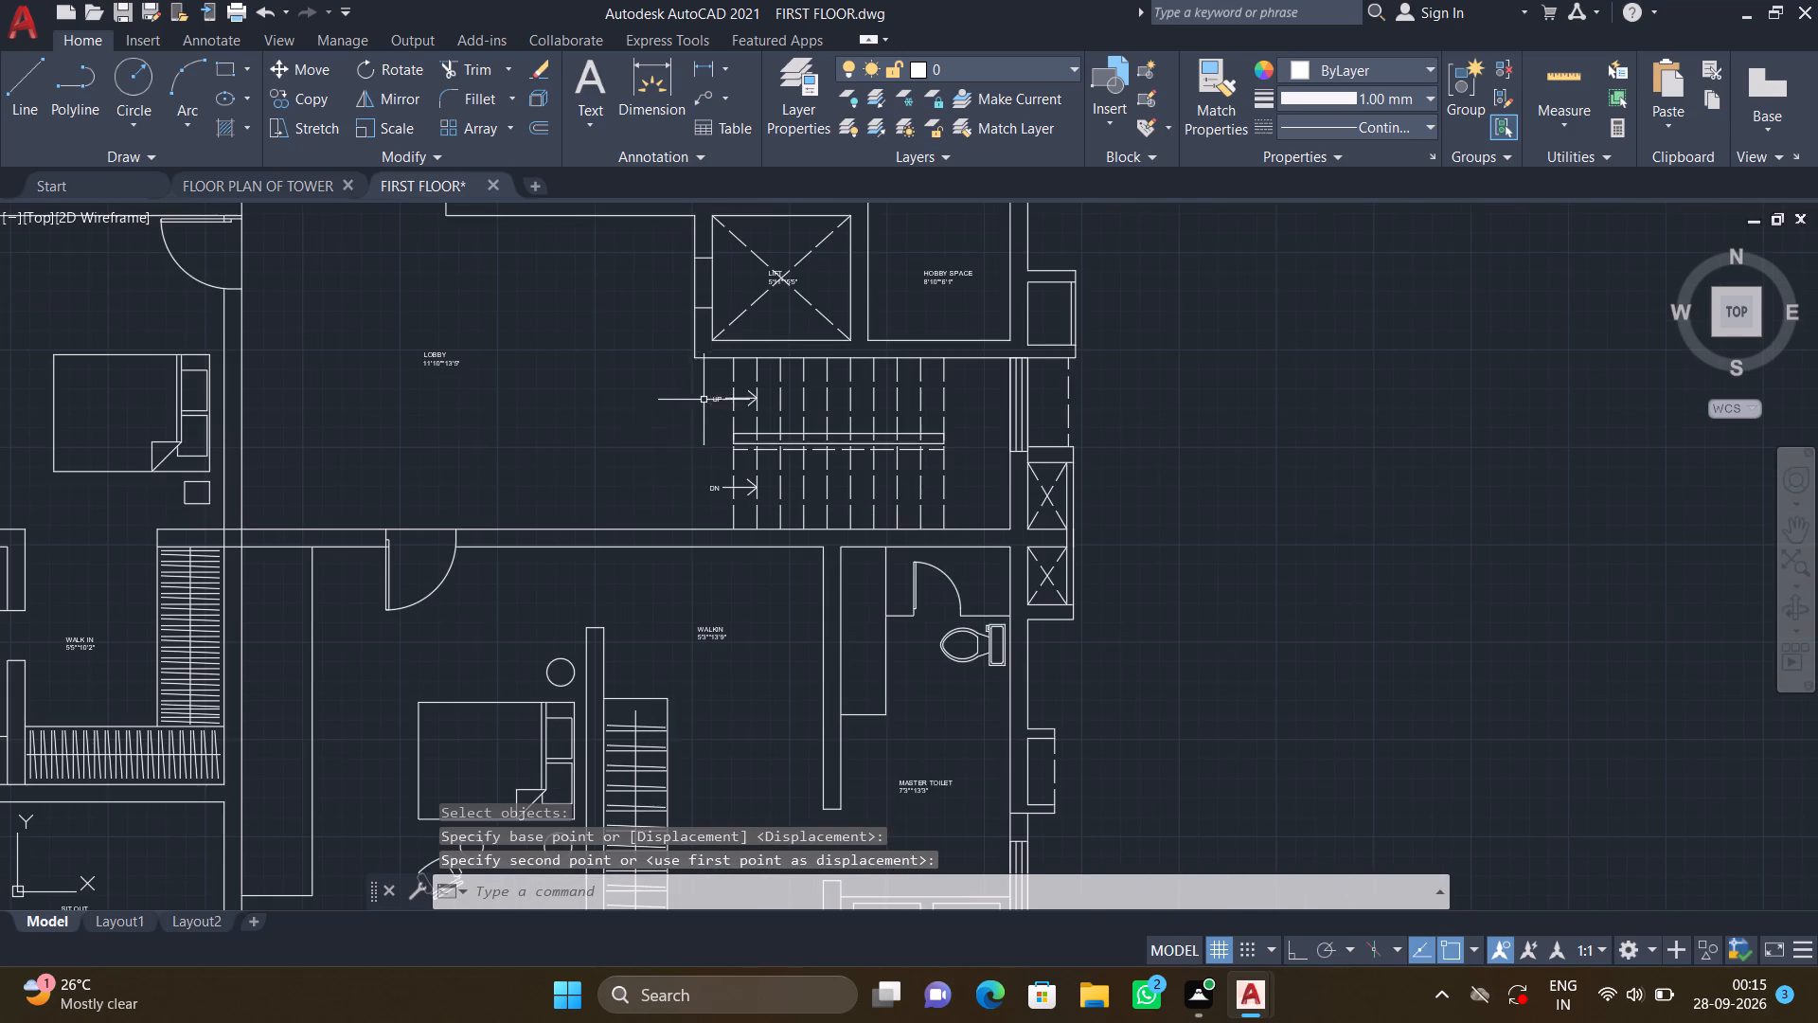
pyautogui.scroll(-2, 649, 438)
pyautogui.scroll(-1, 542, 560)
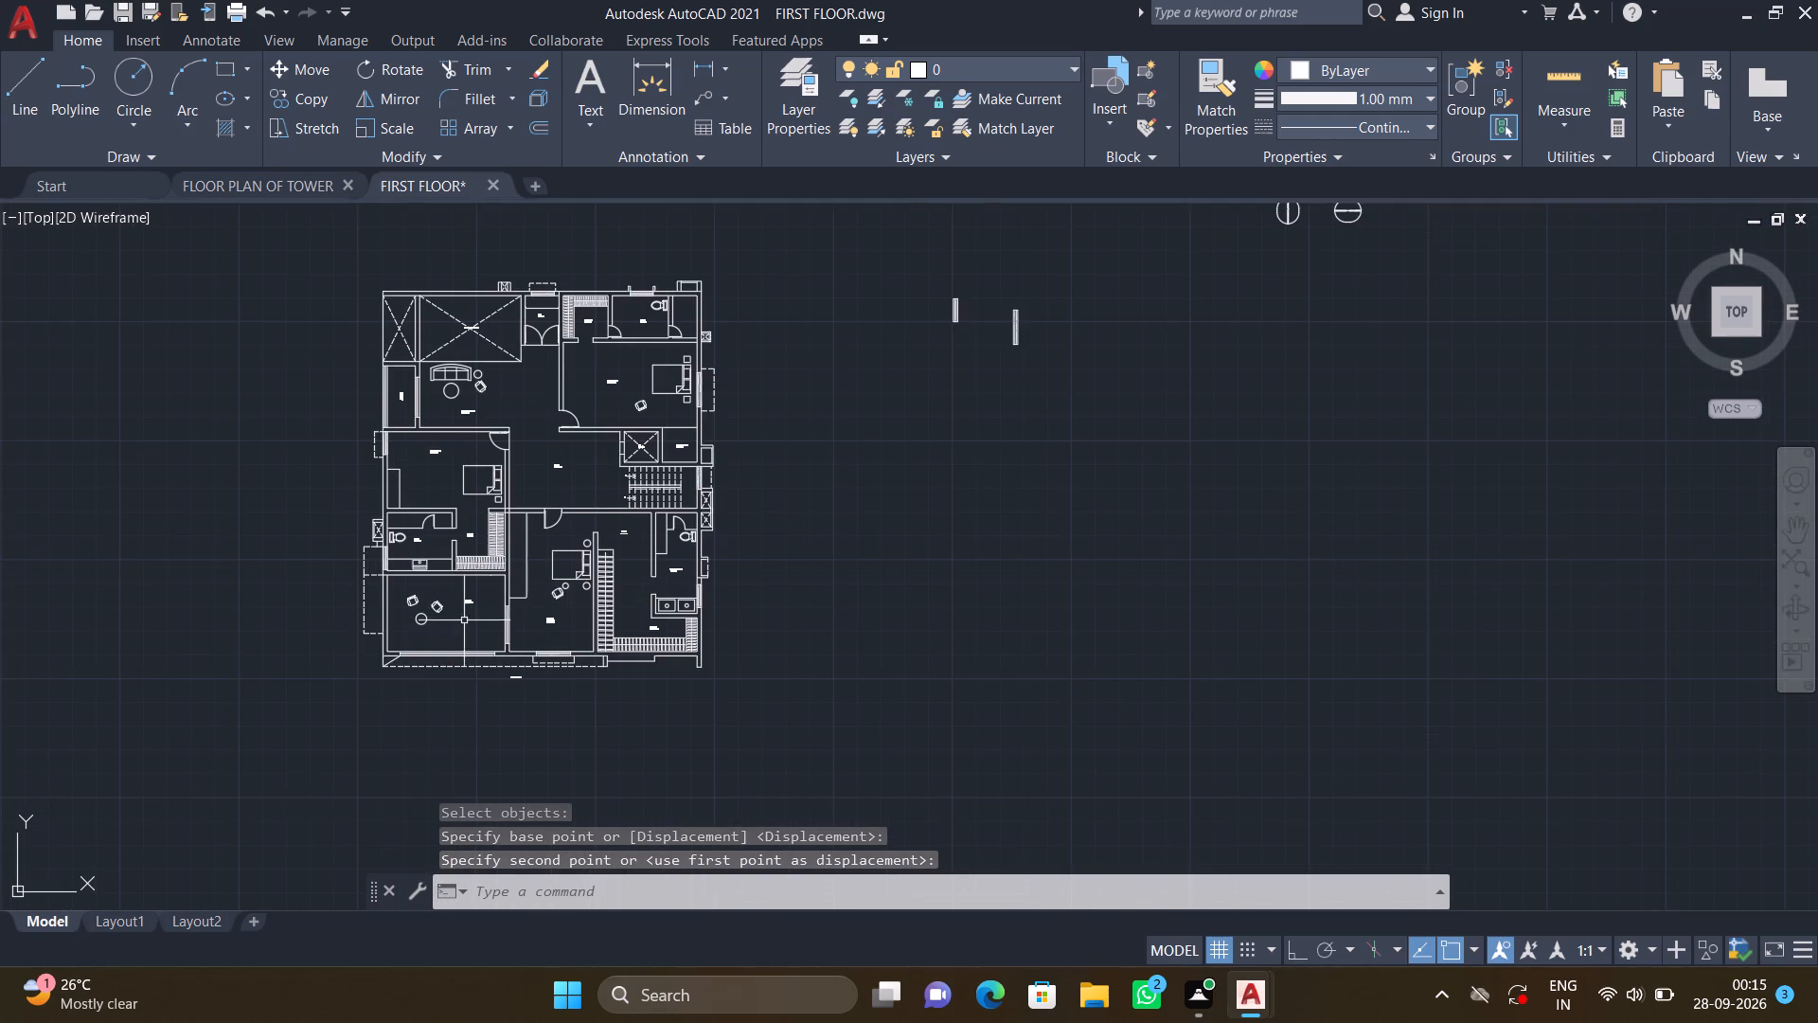
pyautogui.moveTo(500, 621); pyautogui.dragTo(561, 623, button='middle')
pyautogui.scroll(-2, 980, 519)
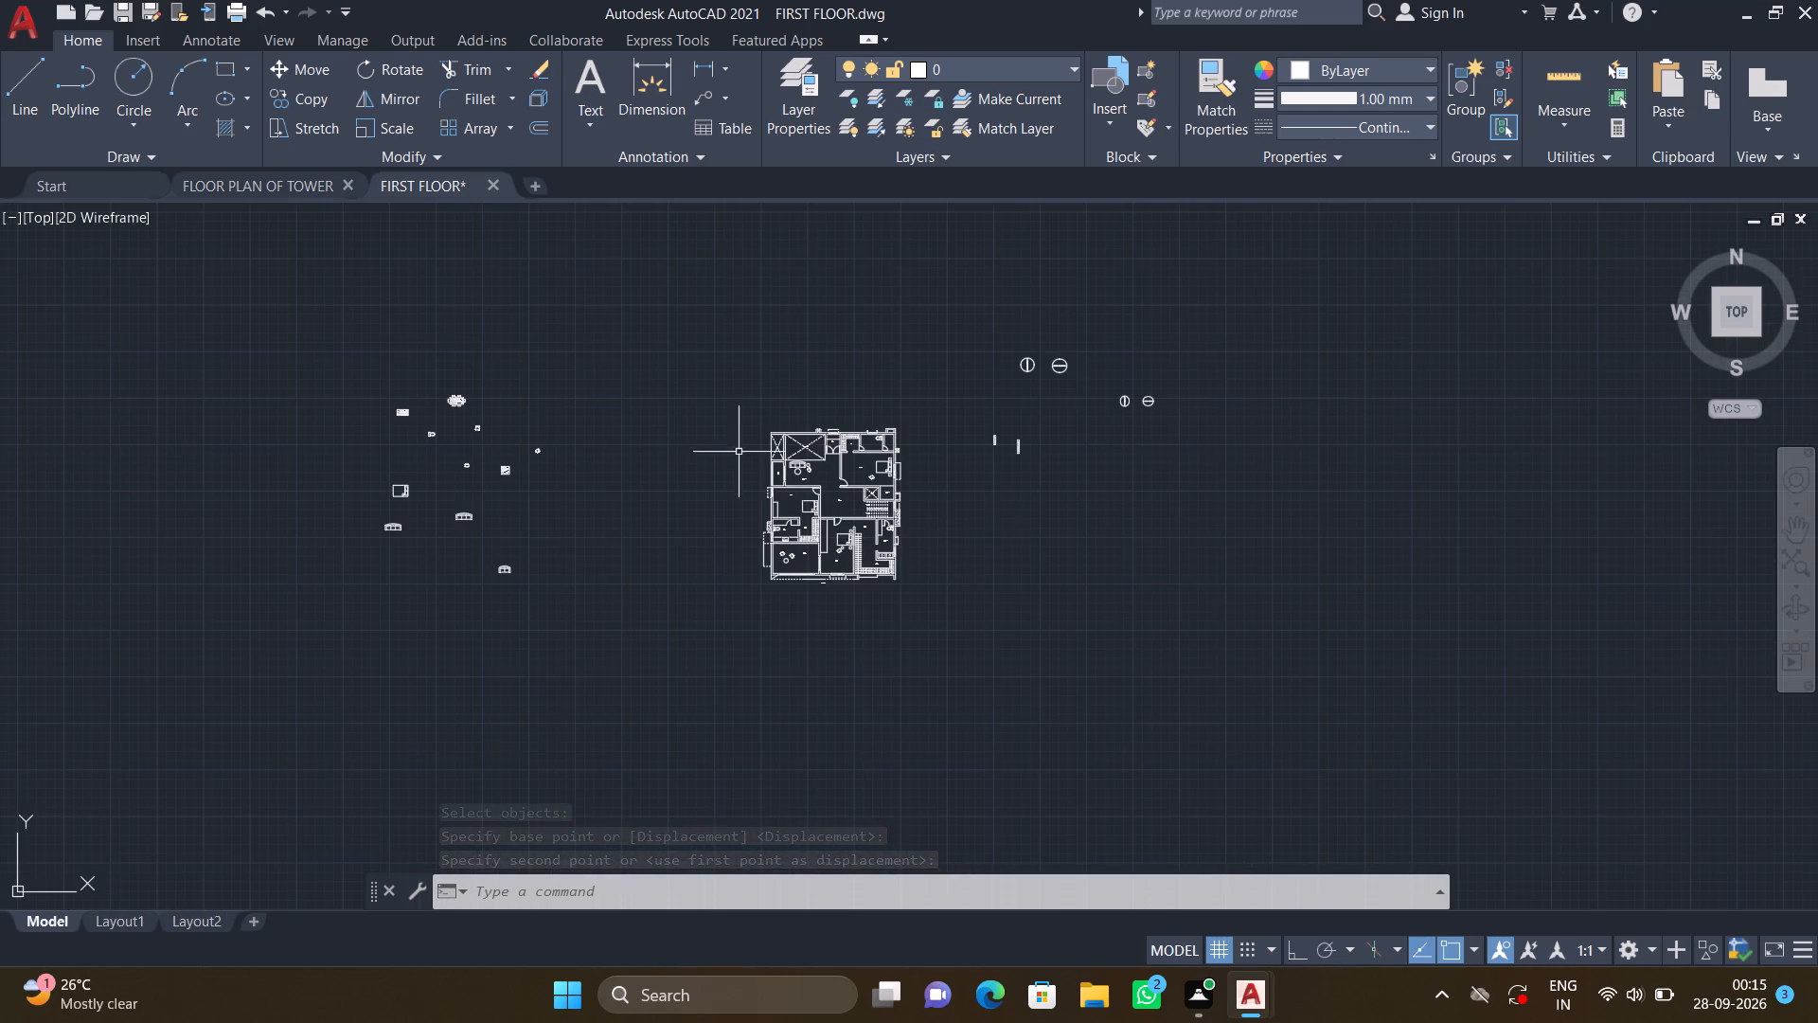
pyautogui.moveTo(565, 684); pyautogui.dragTo(560, 666)
pyautogui.click(287, 261)
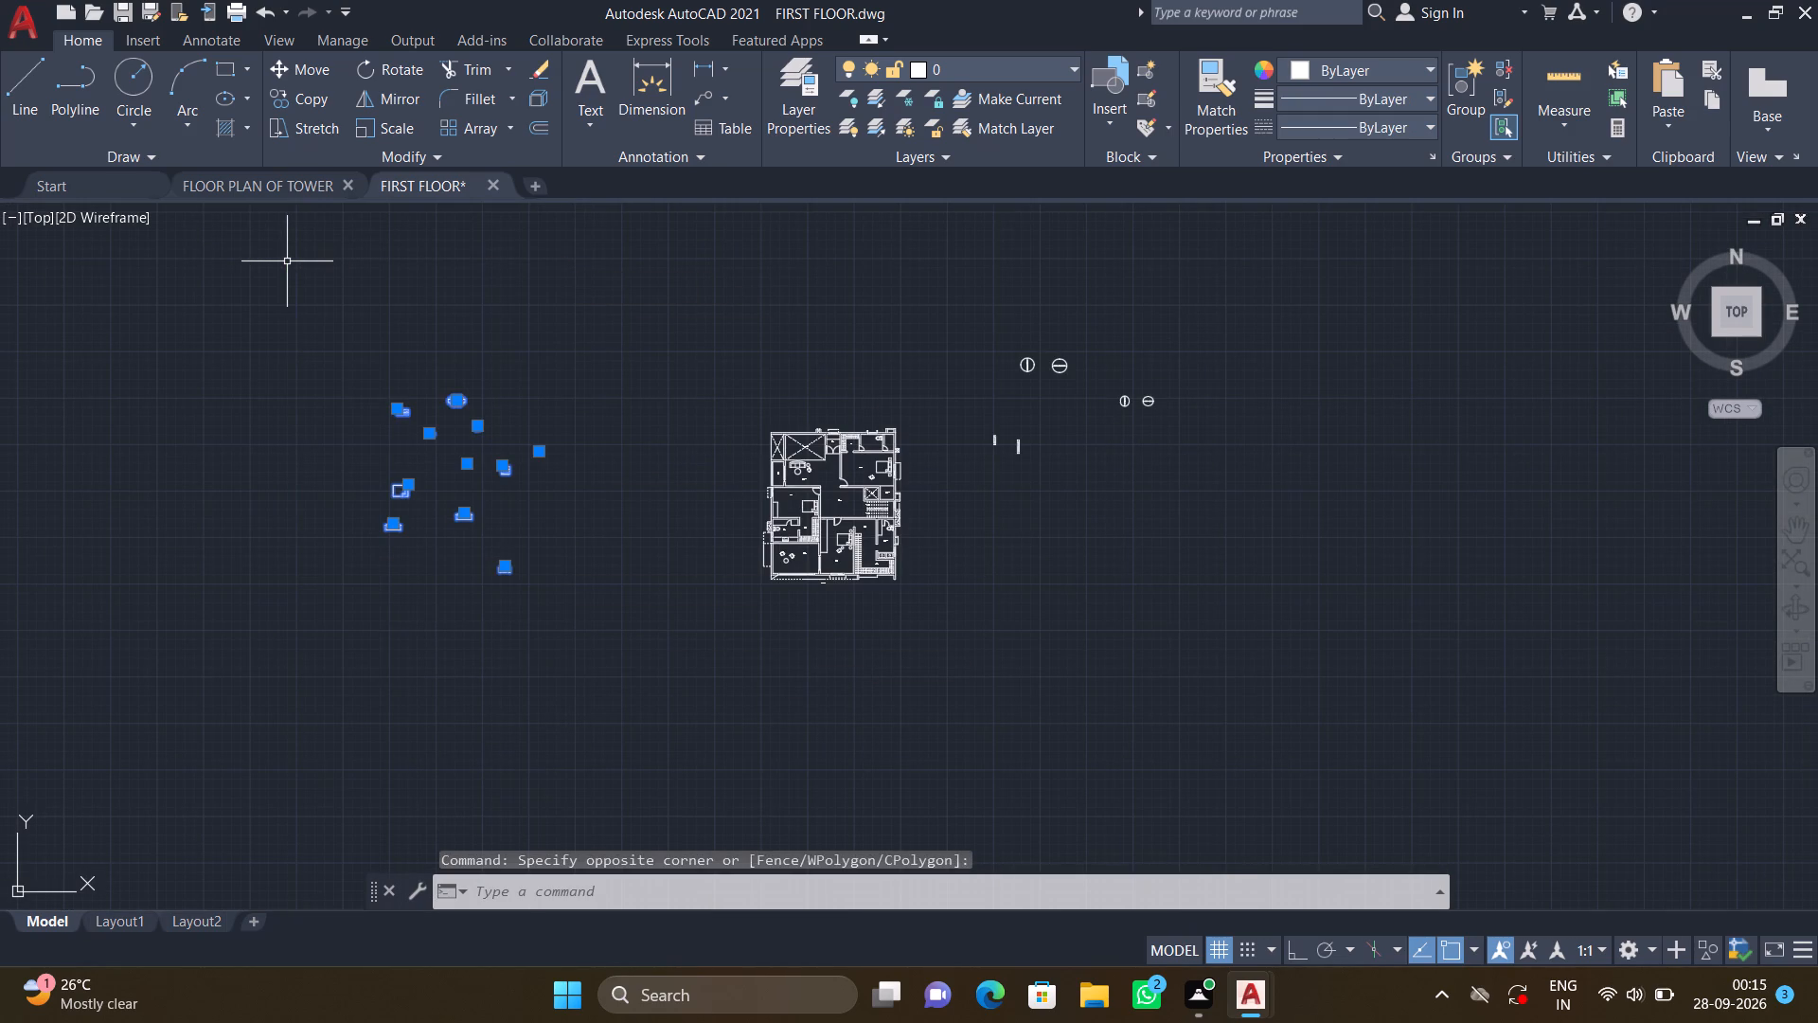
pyautogui.press('Delete')
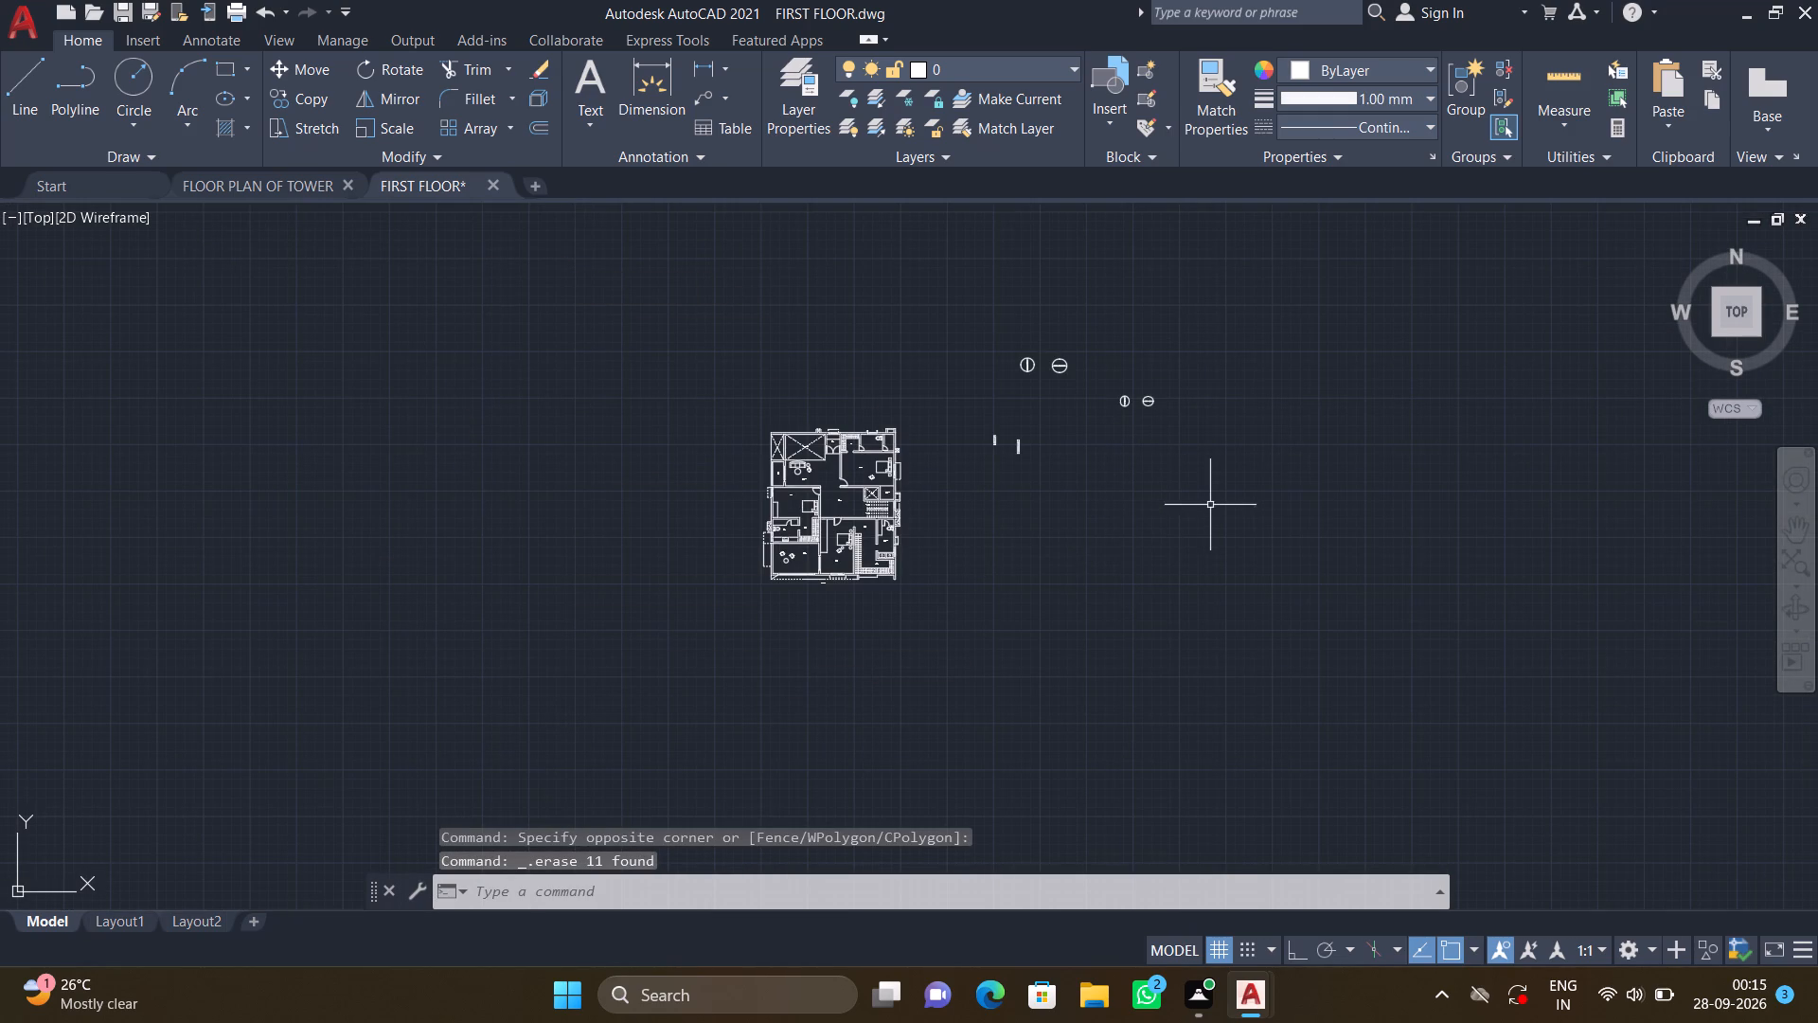
# Erase the leftover circular symbols and two small vertical pieces to the east of the floor plan.
pyautogui.click(1213, 507)
pyautogui.click(918, 300)
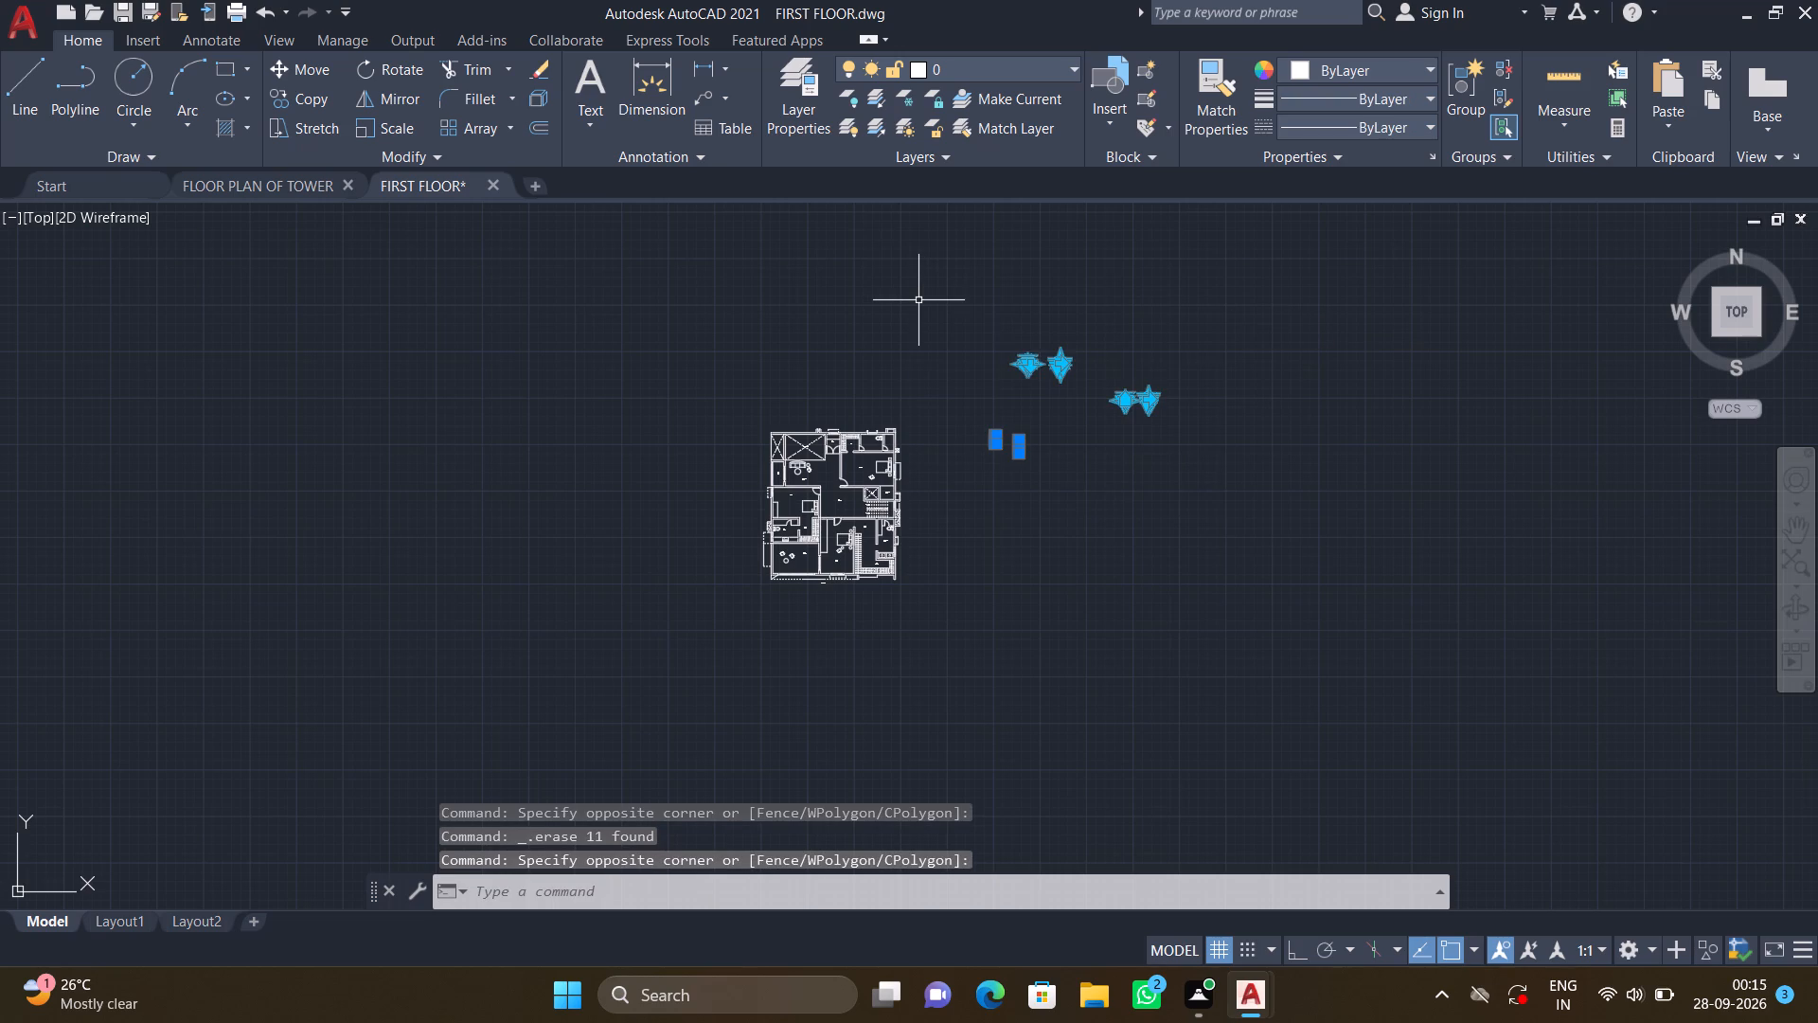
pyautogui.press('Delete')
# Set the lineweight of all objects in the whole floor plan to ByLayer through their object properties.
pyautogui.scroll(3, 871, 492)
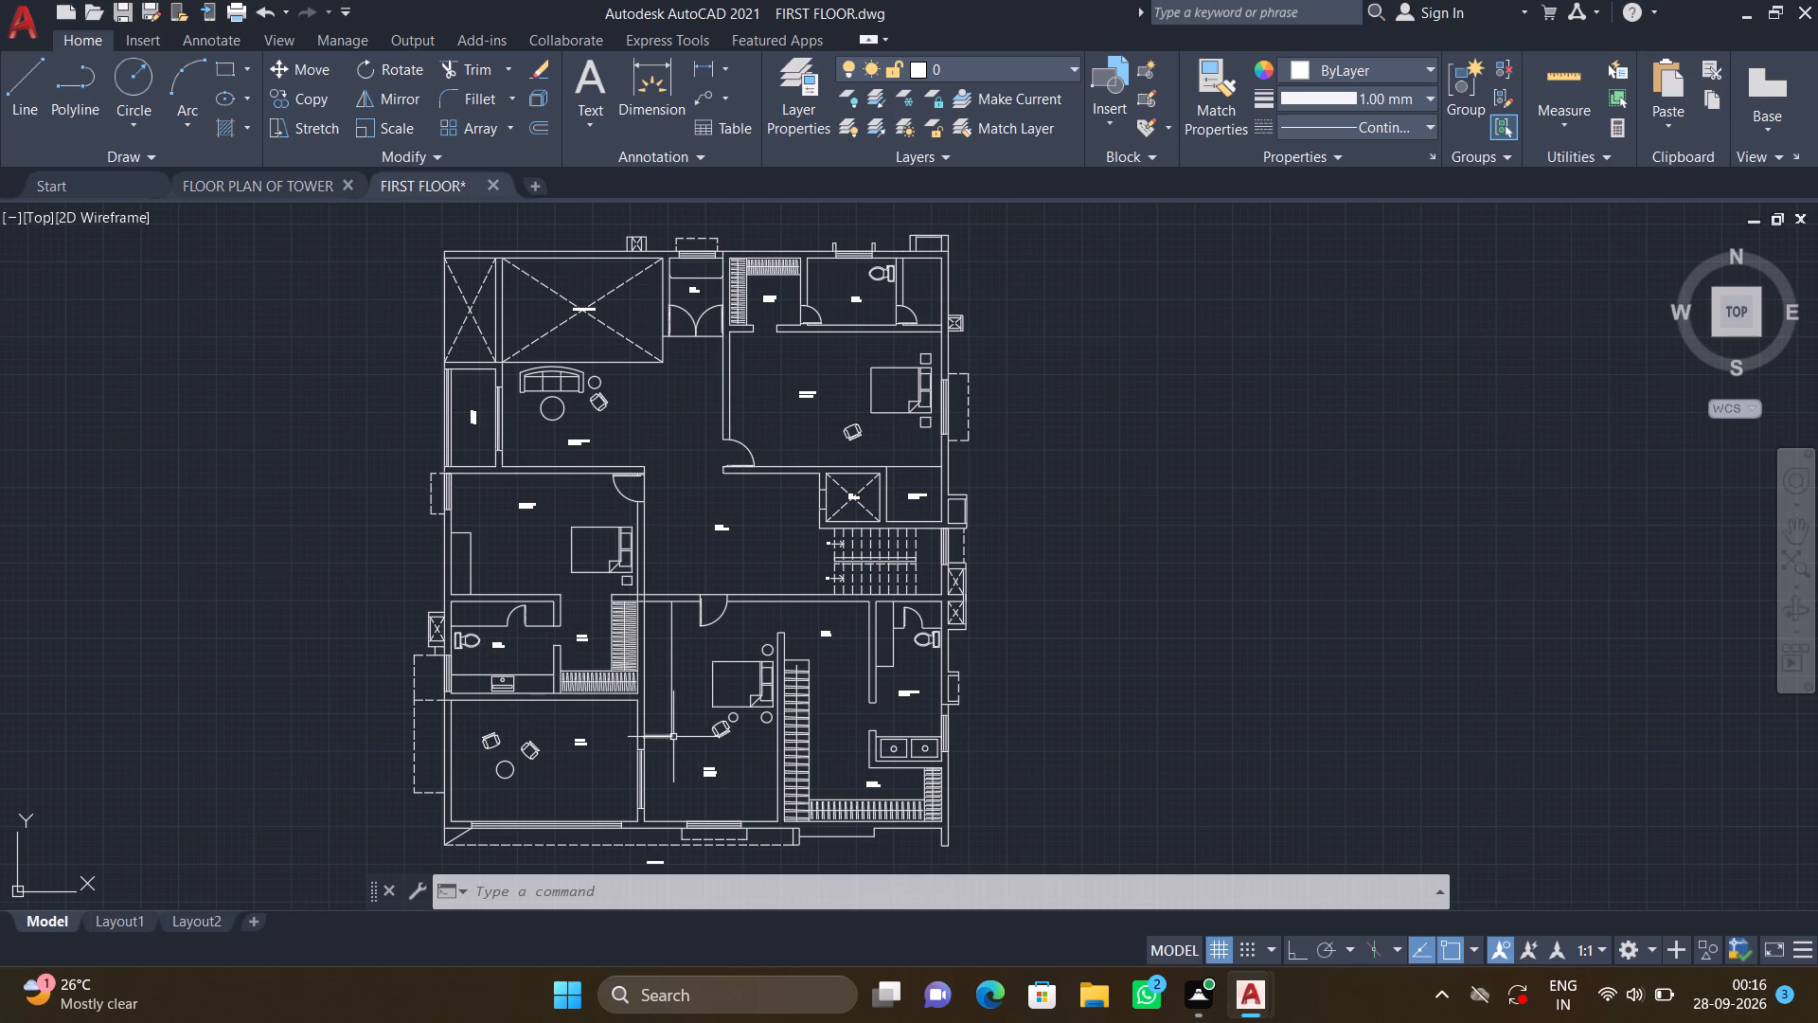
pyautogui.scroll(-1, 677, 742)
pyautogui.moveTo(799, 781); pyautogui.dragTo(762, 692, button='middle')
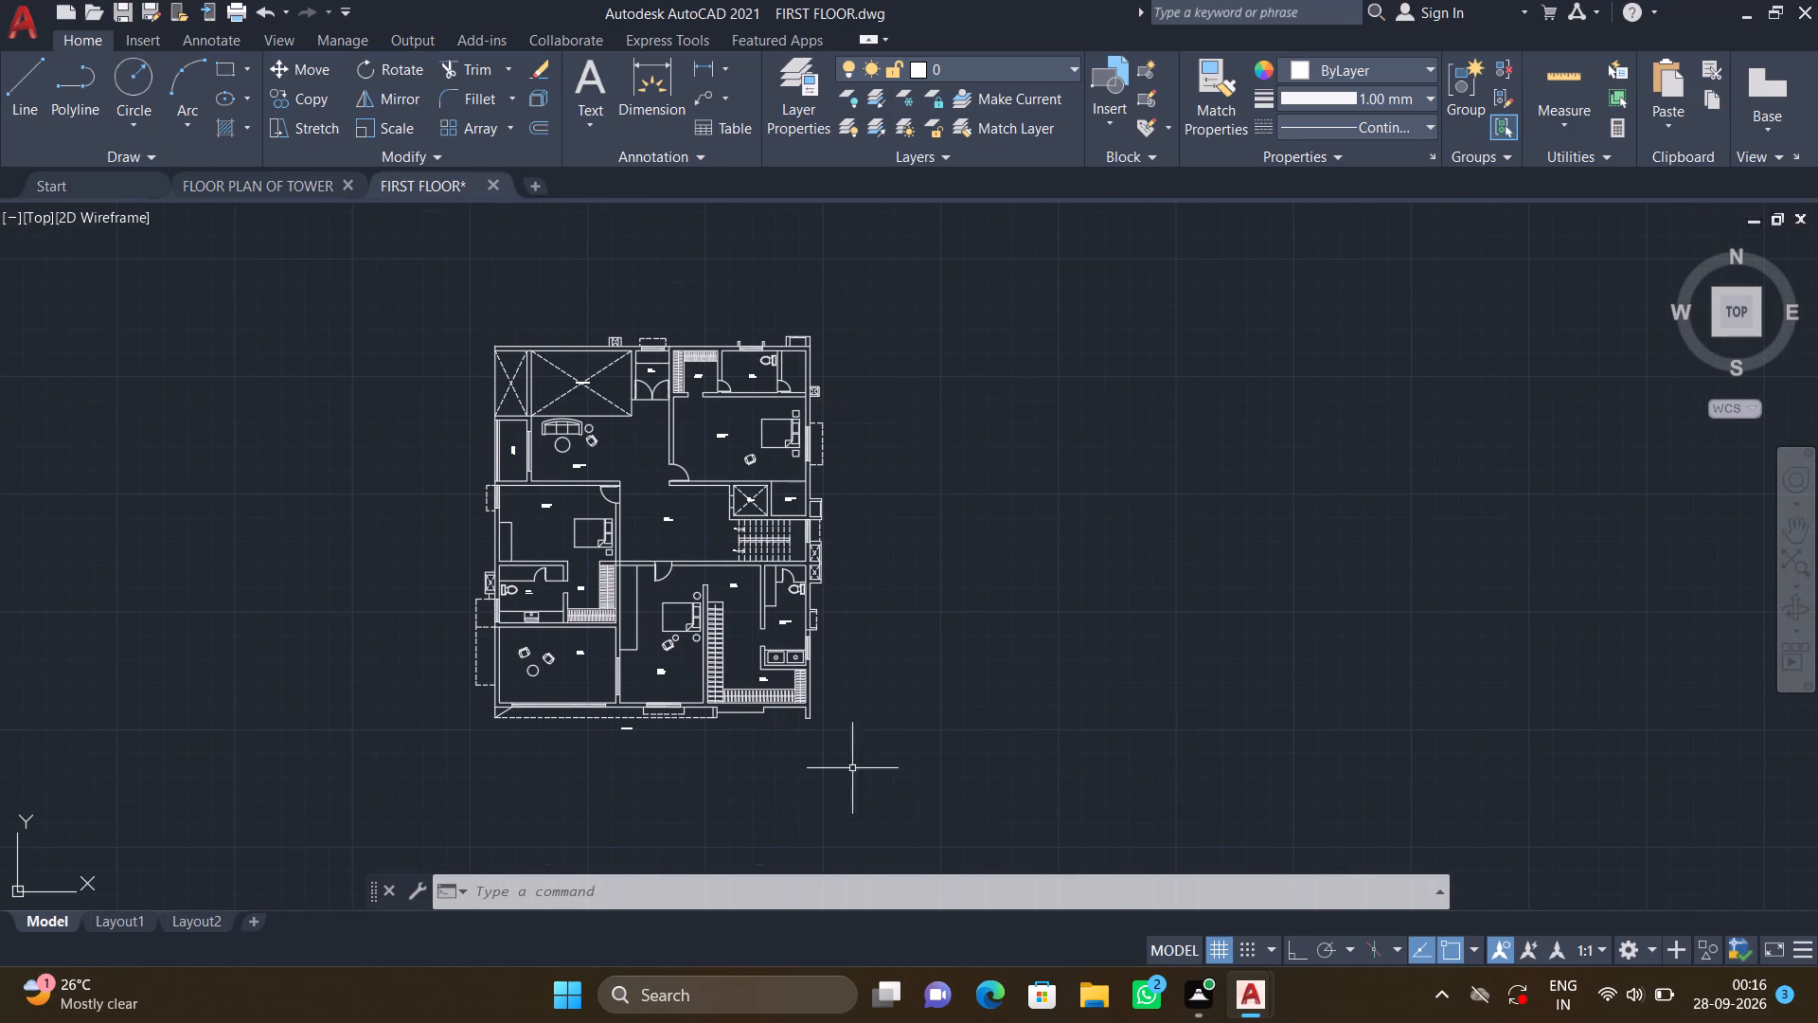
pyautogui.moveTo(957, 758); pyautogui.dragTo(937, 742)
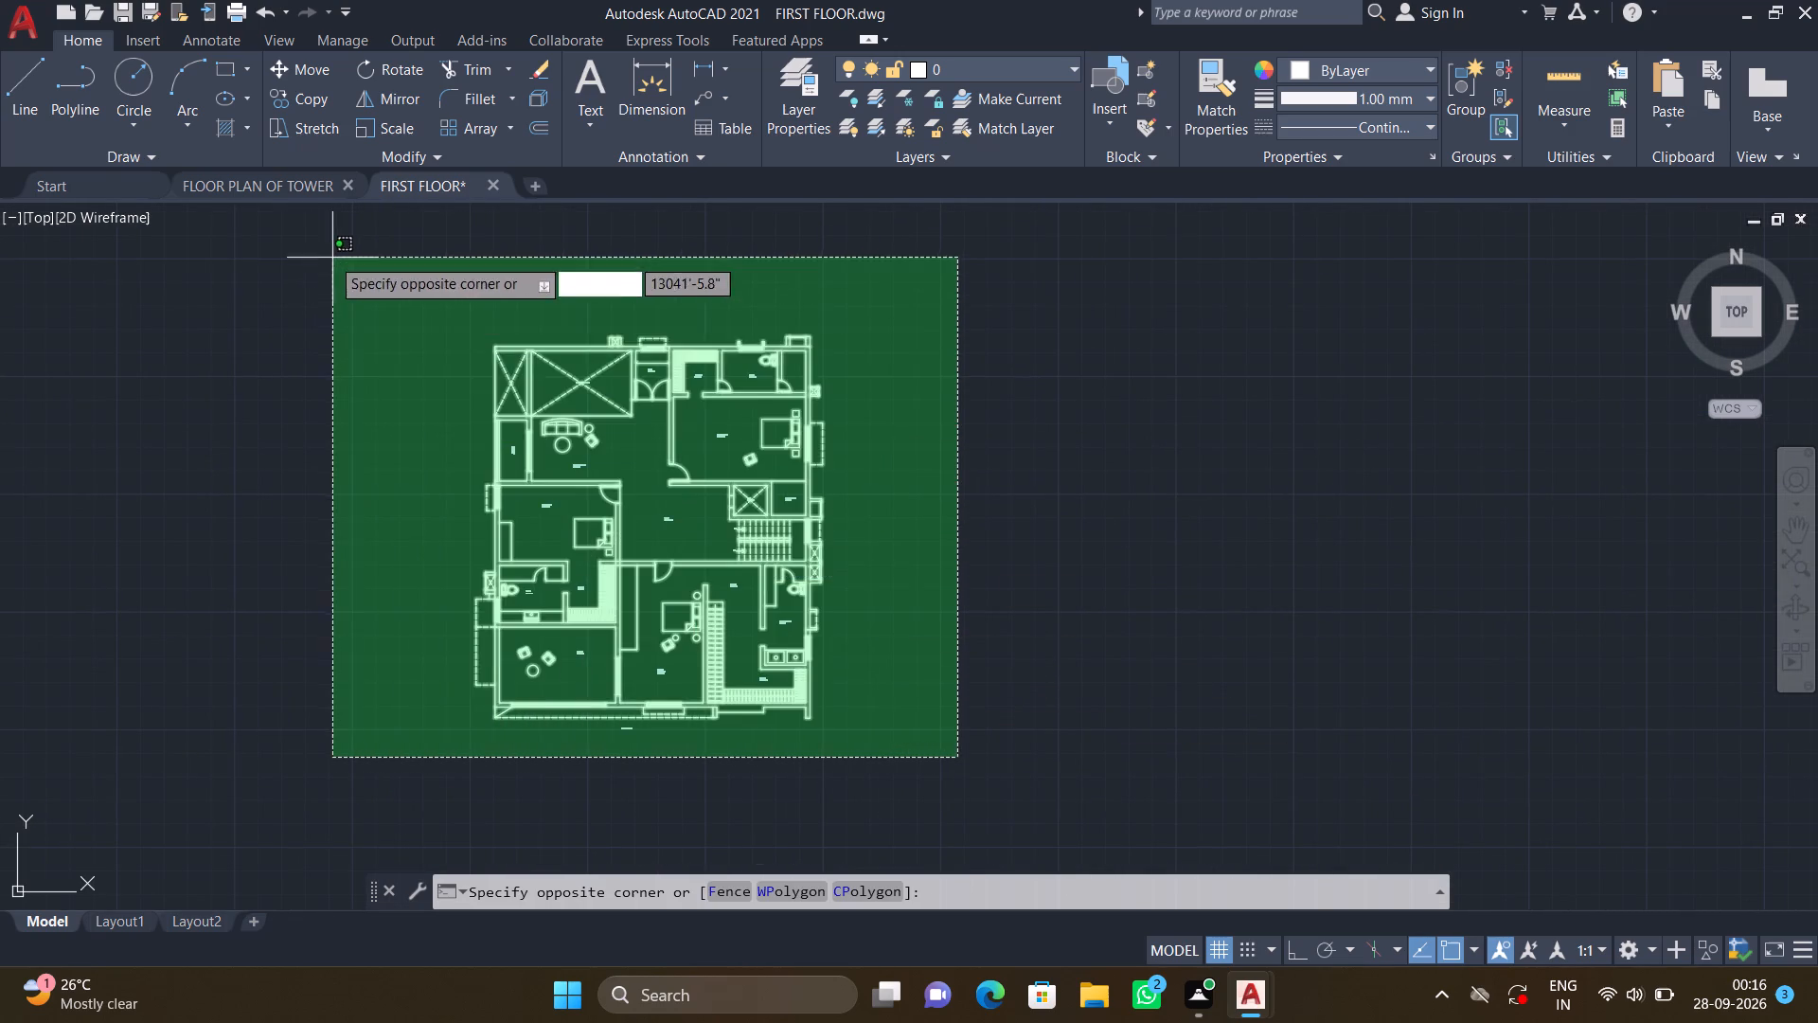
pyautogui.click(330, 257)
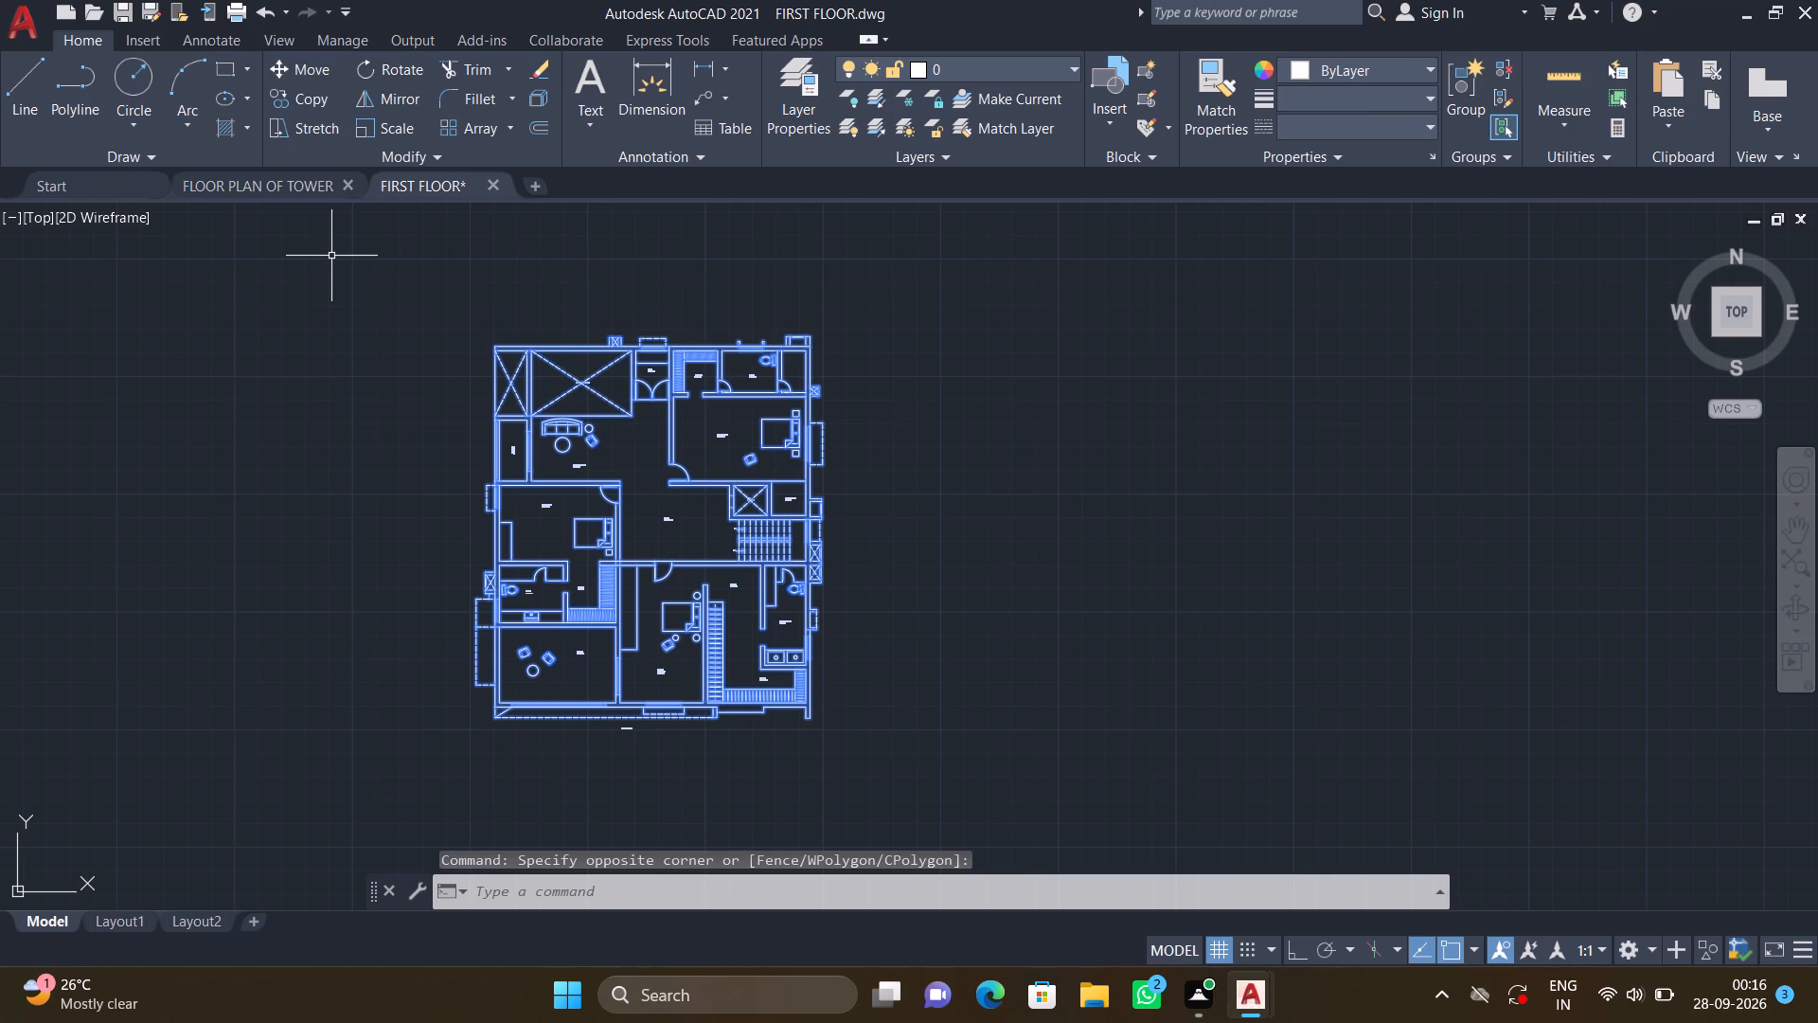
pyautogui.write('PR')
pyautogui.press('Return')
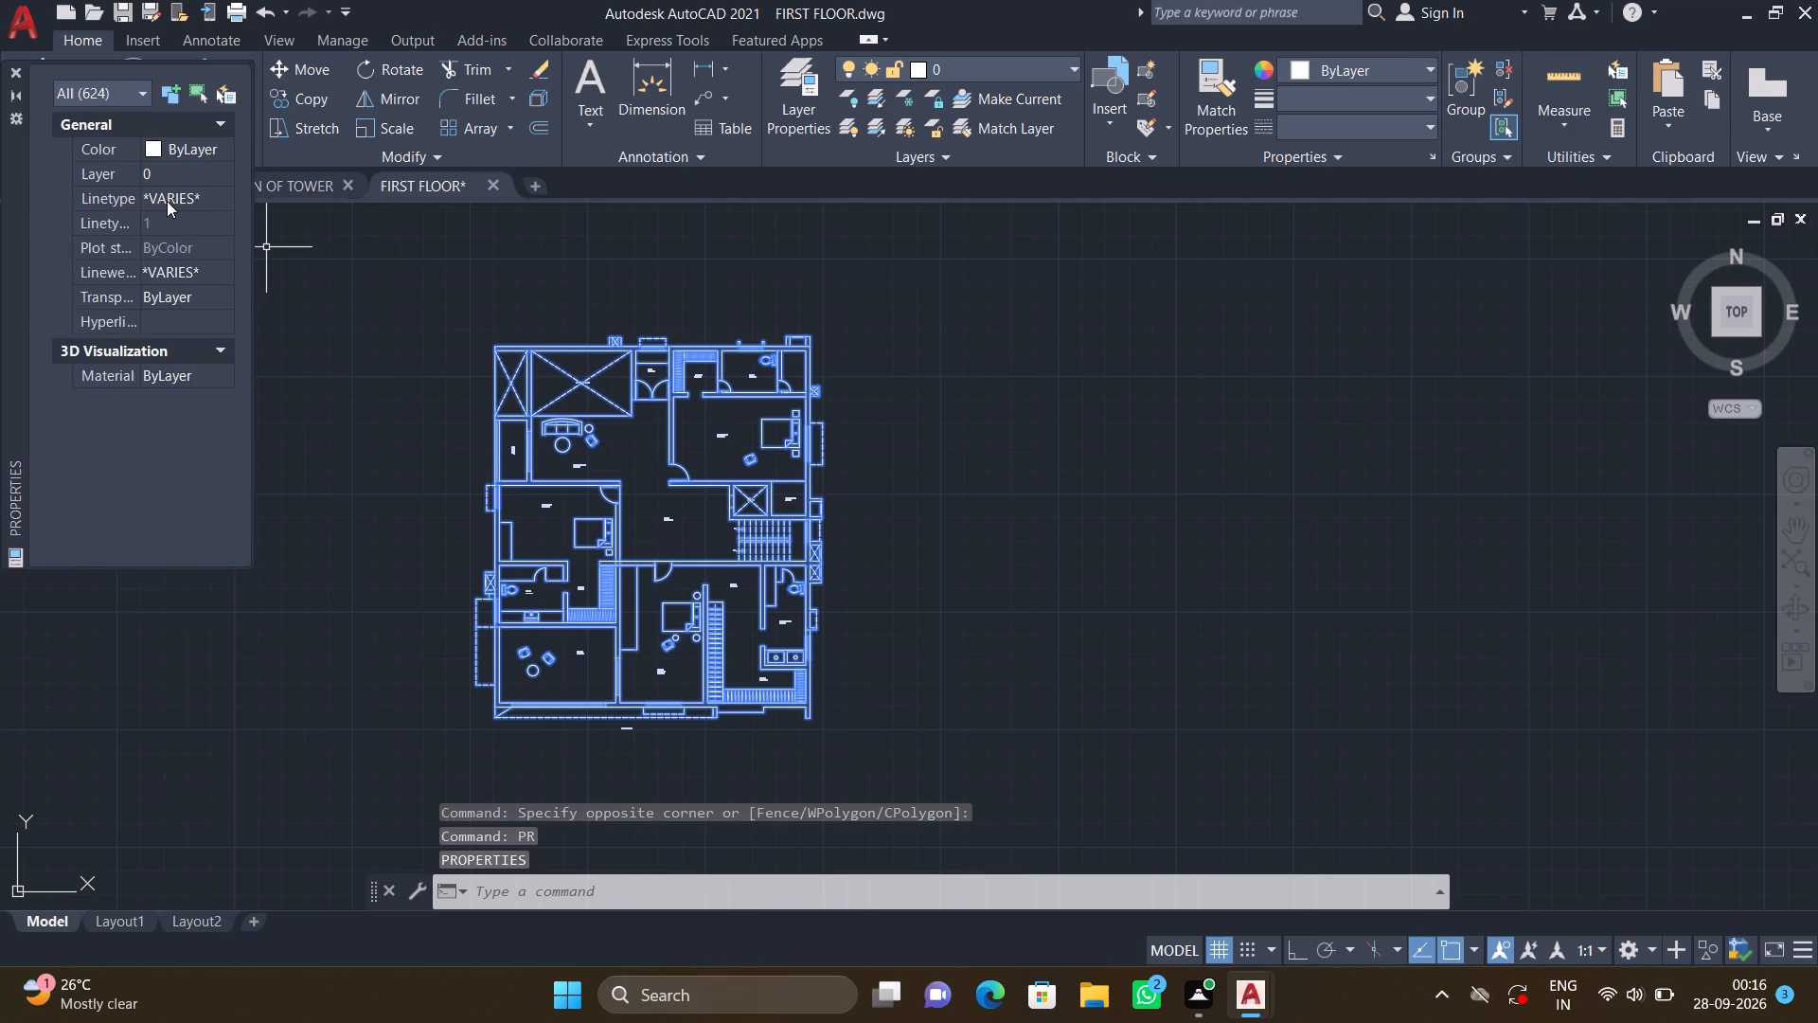
pyautogui.click(172, 197)
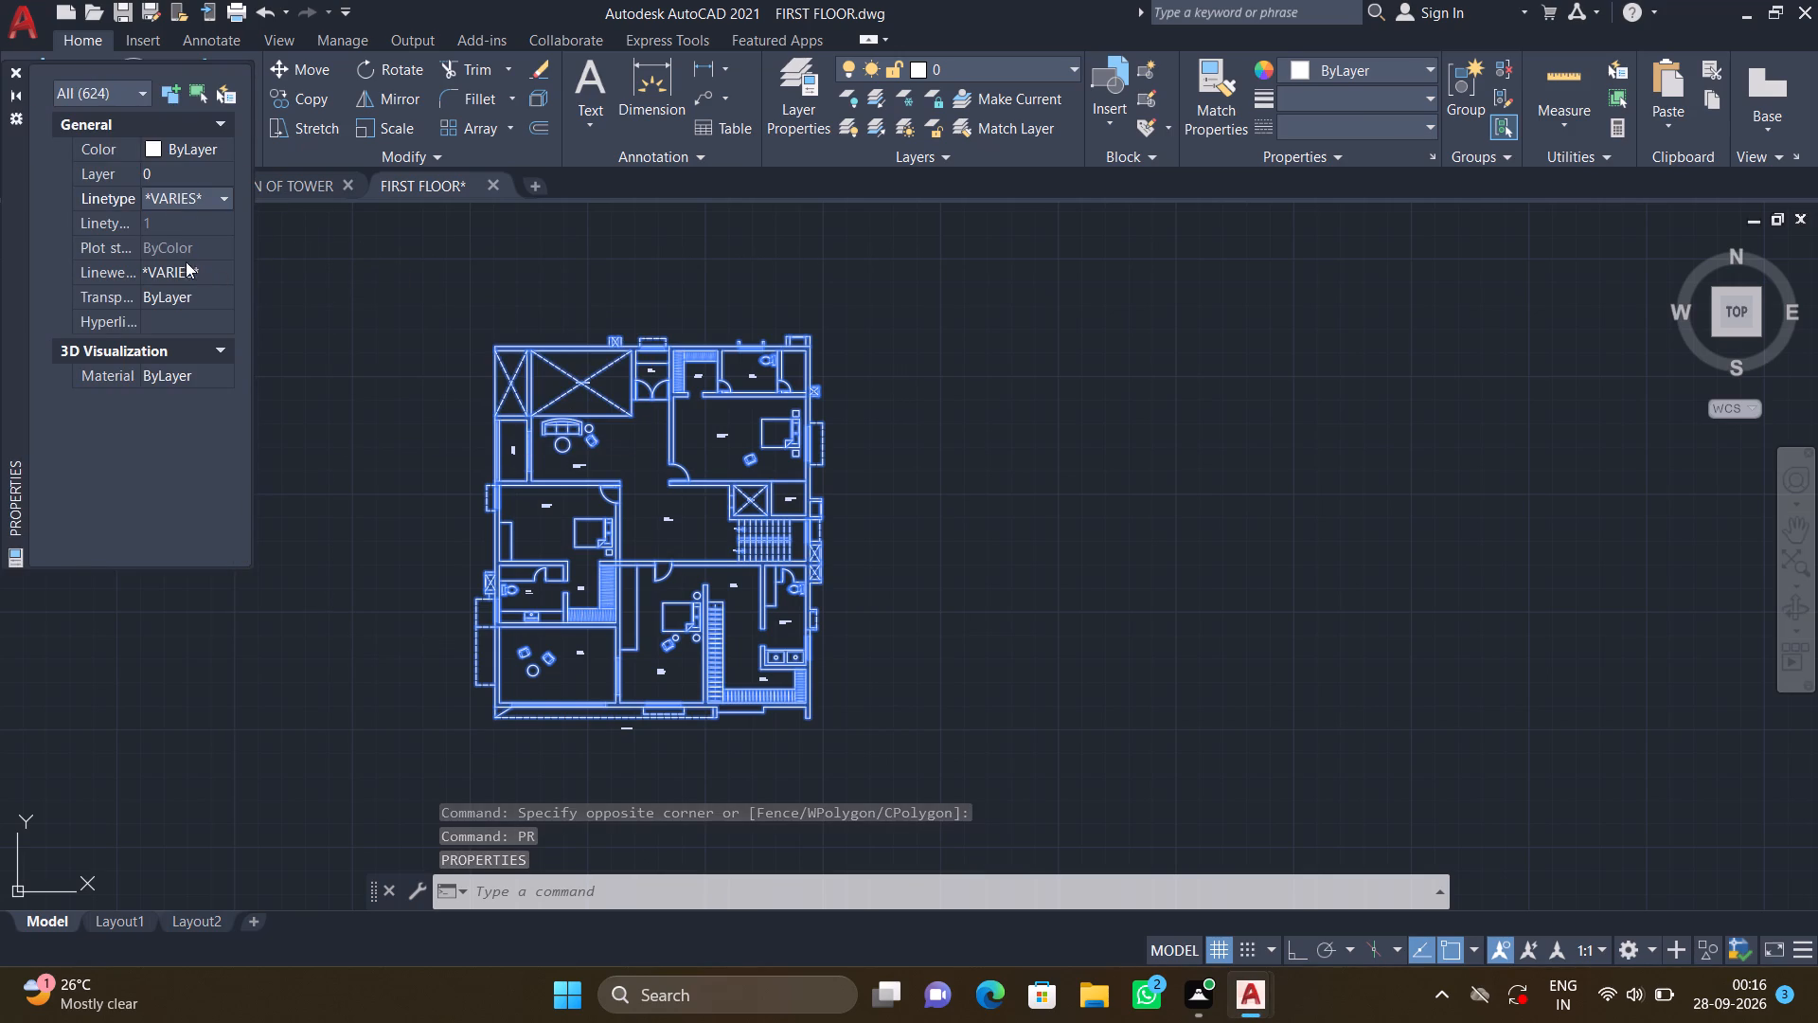
pyautogui.click(181, 271)
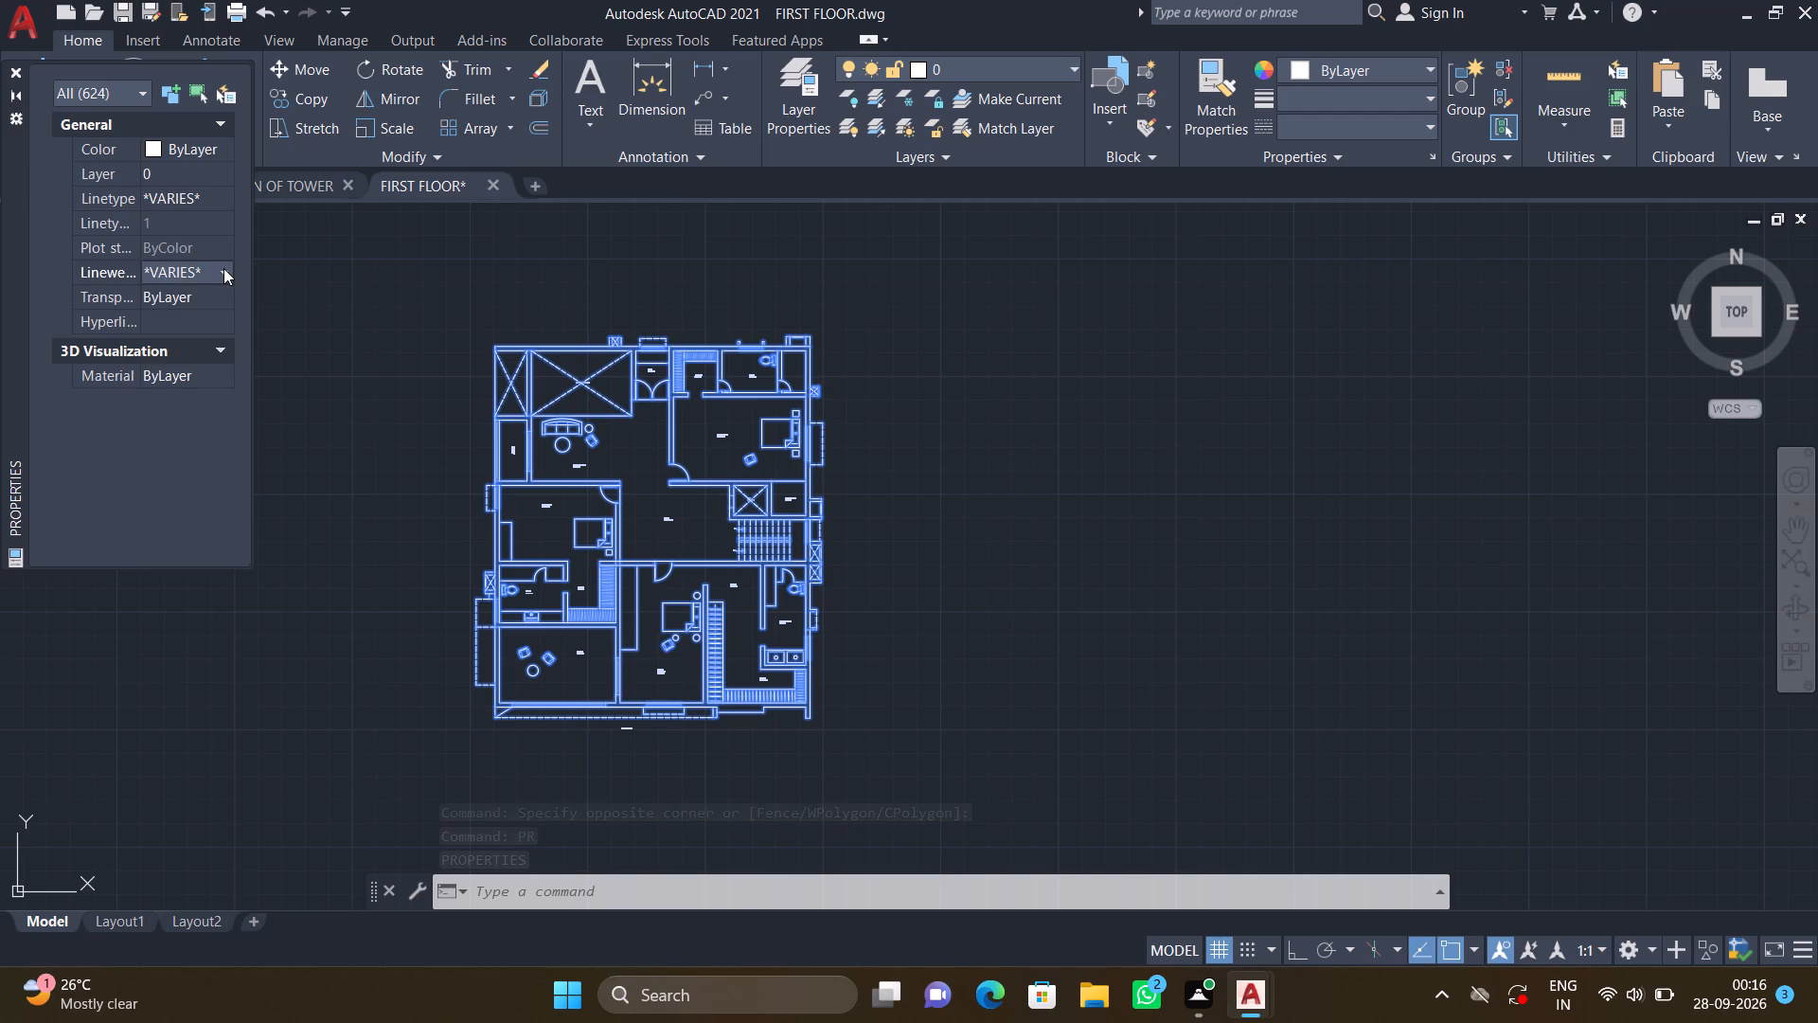
pyautogui.click(223, 268)
pyautogui.scroll(7, 187, 289)
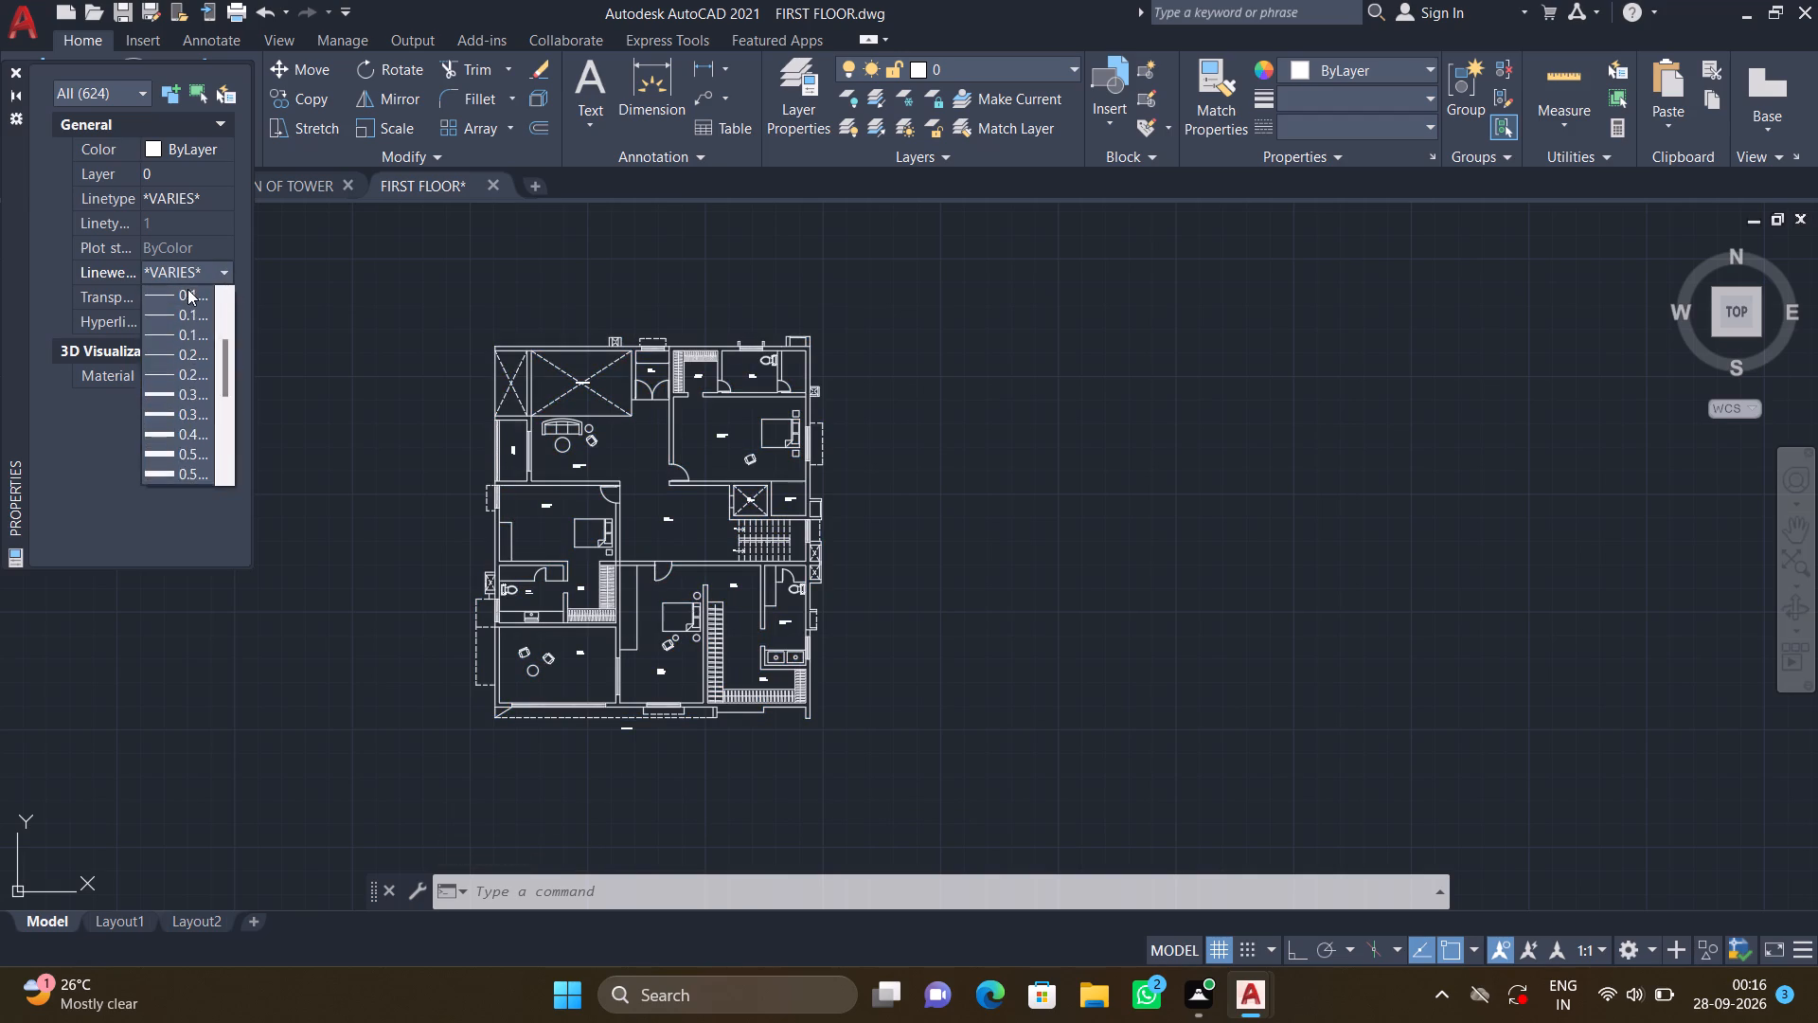
pyautogui.scroll(1, 187, 289)
pyautogui.click(194, 291)
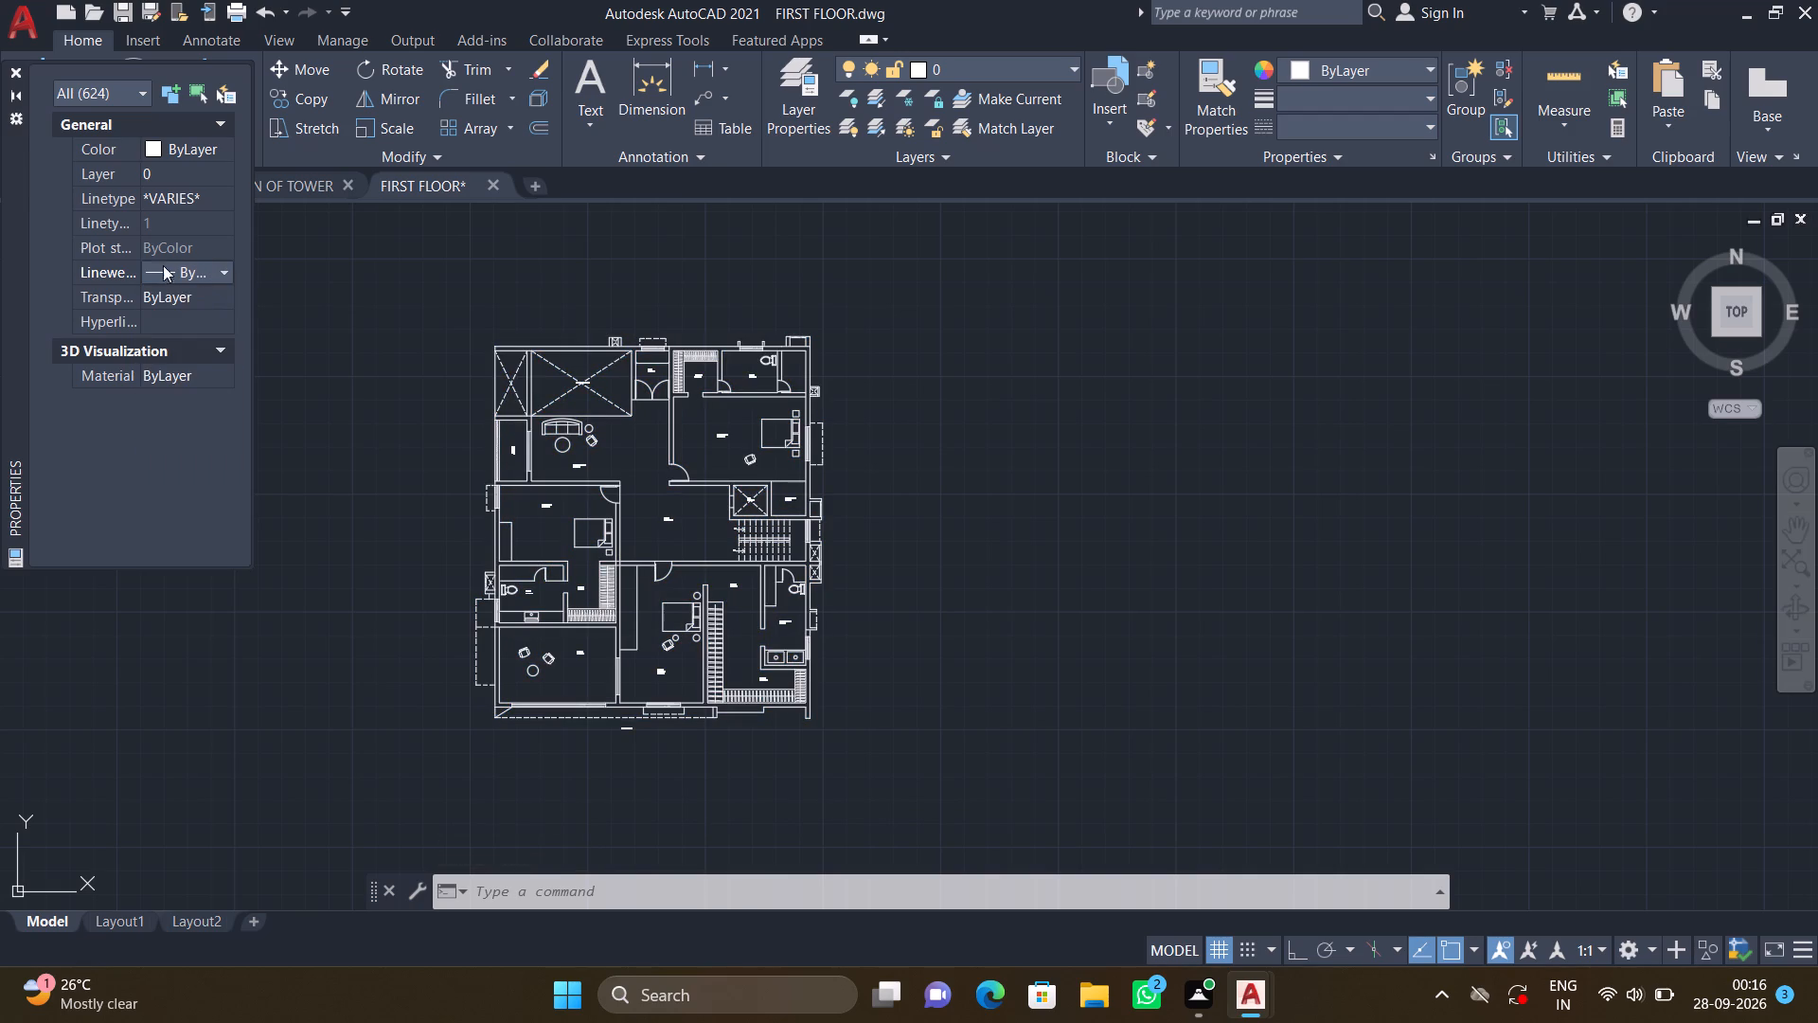
pyautogui.click(13, 66)
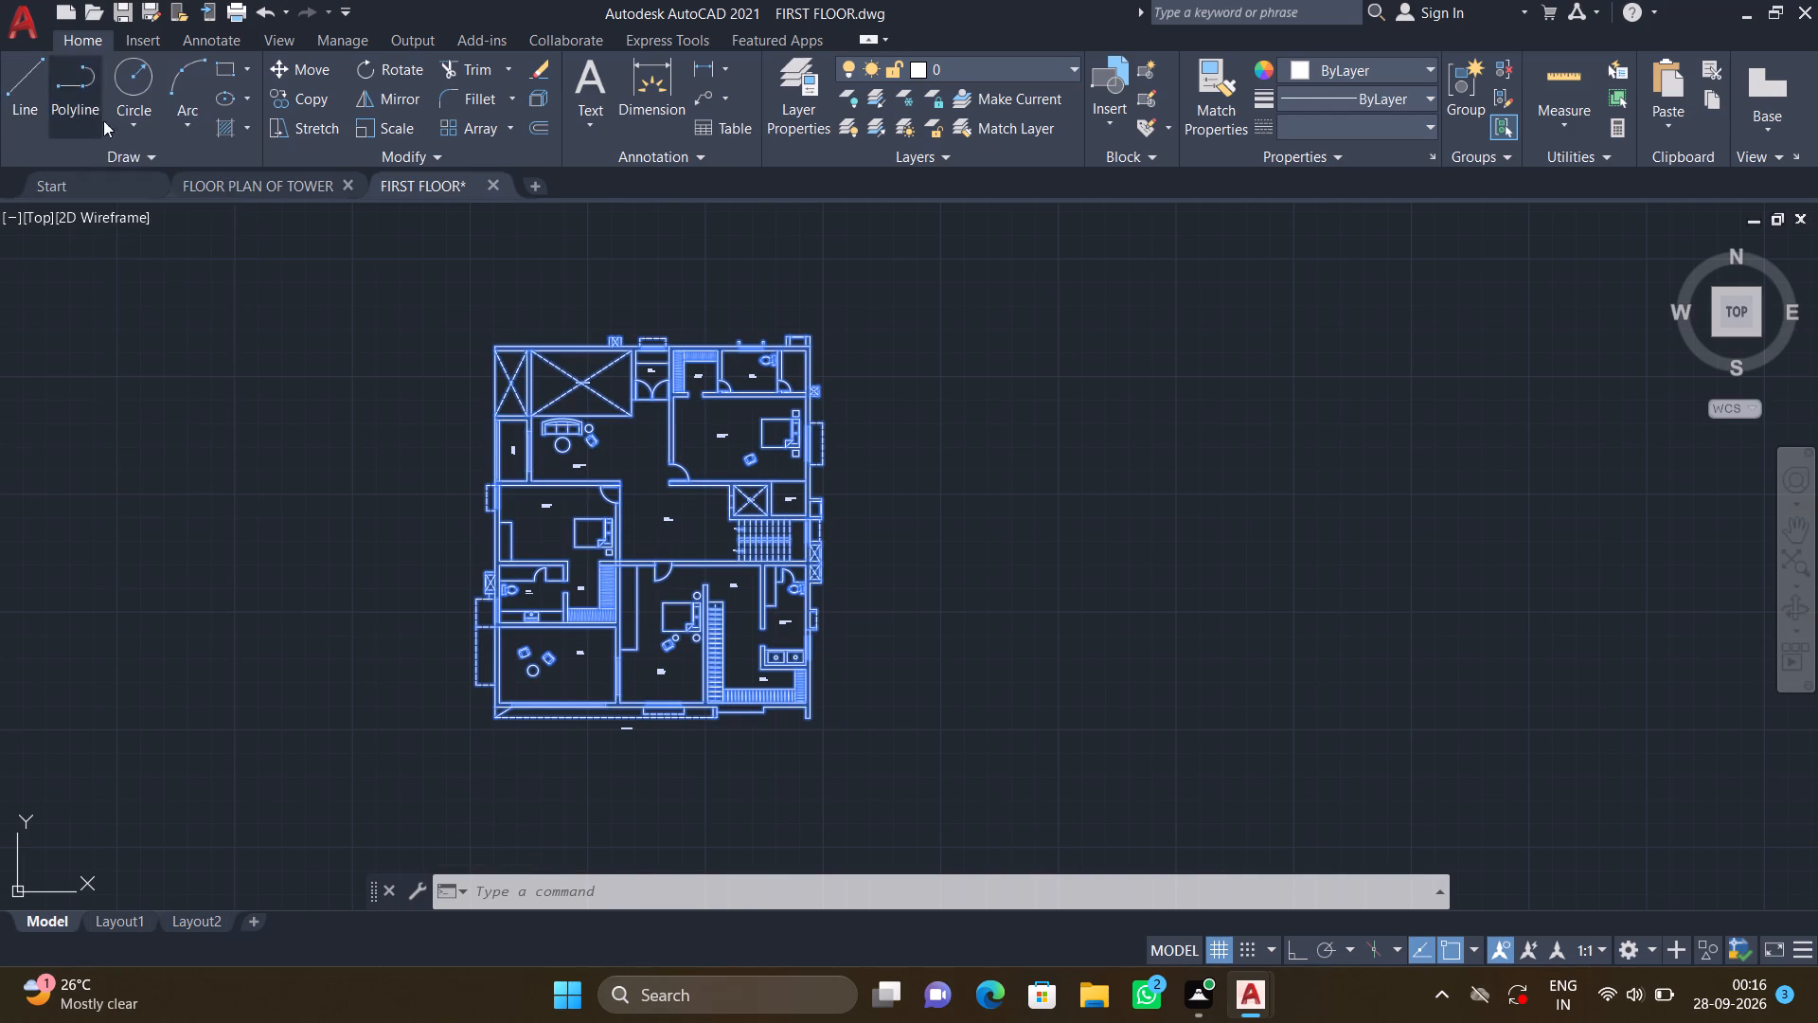
pyautogui.press('Escape')
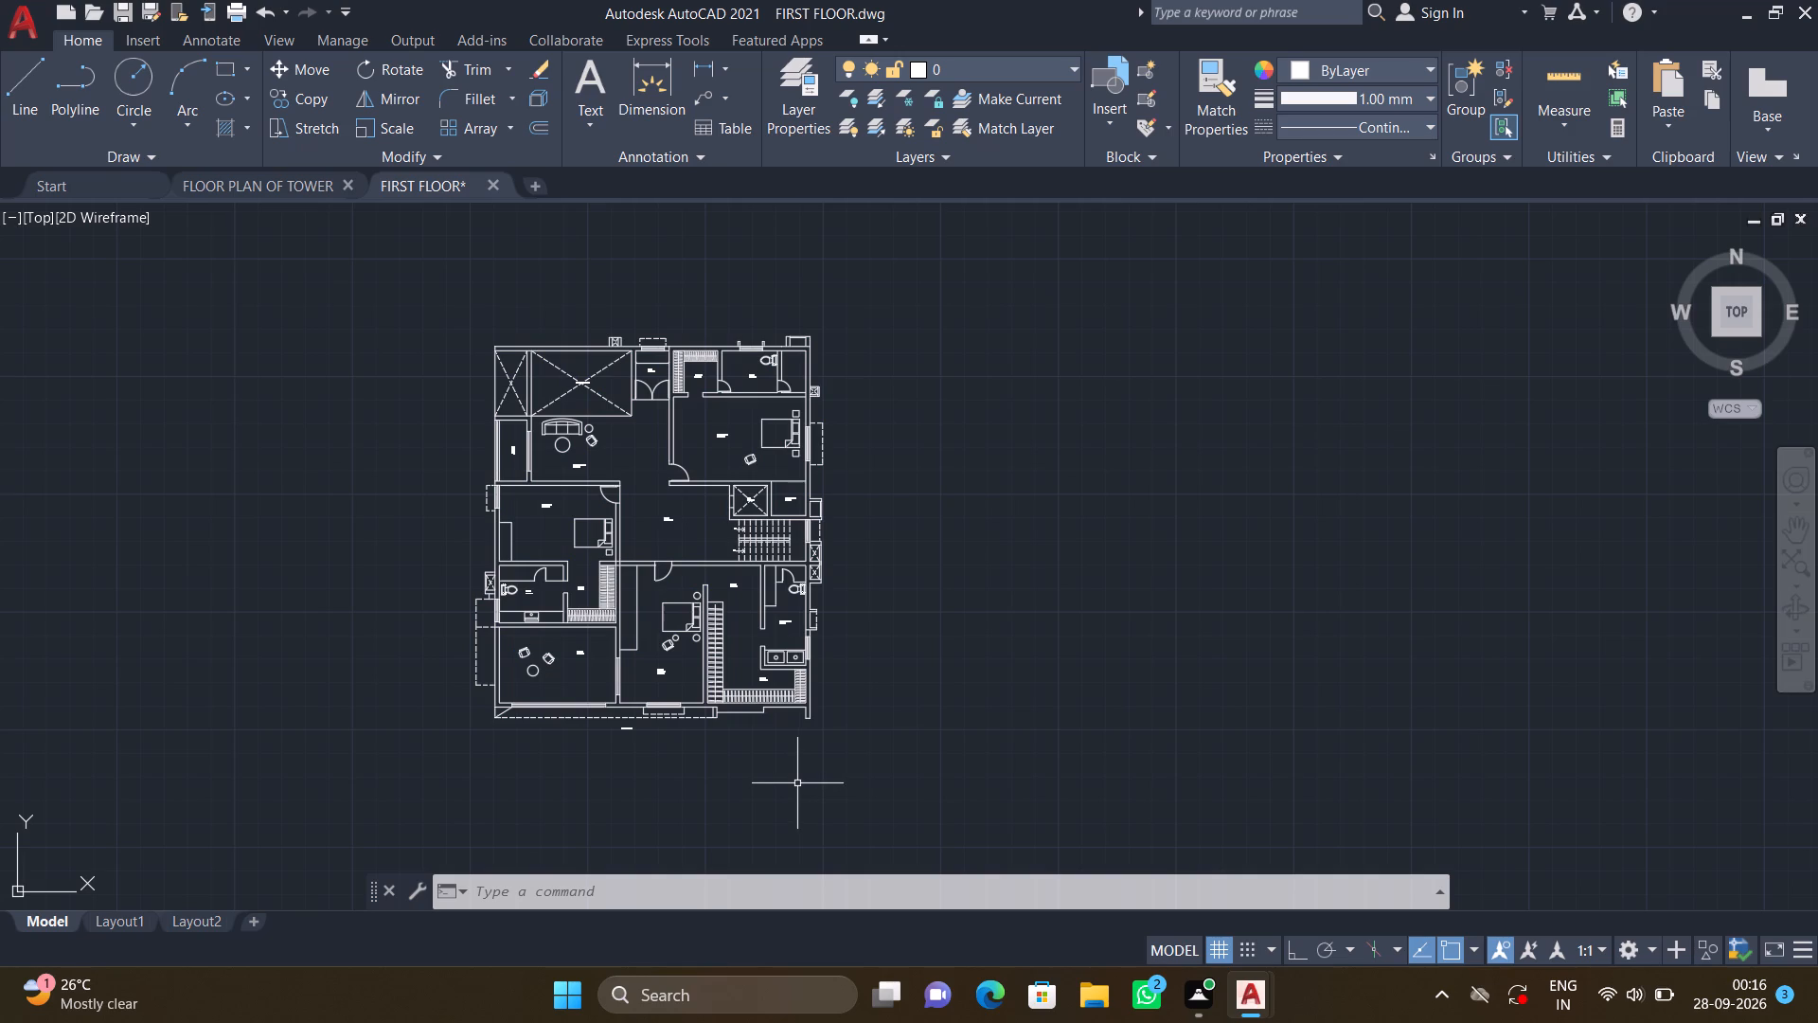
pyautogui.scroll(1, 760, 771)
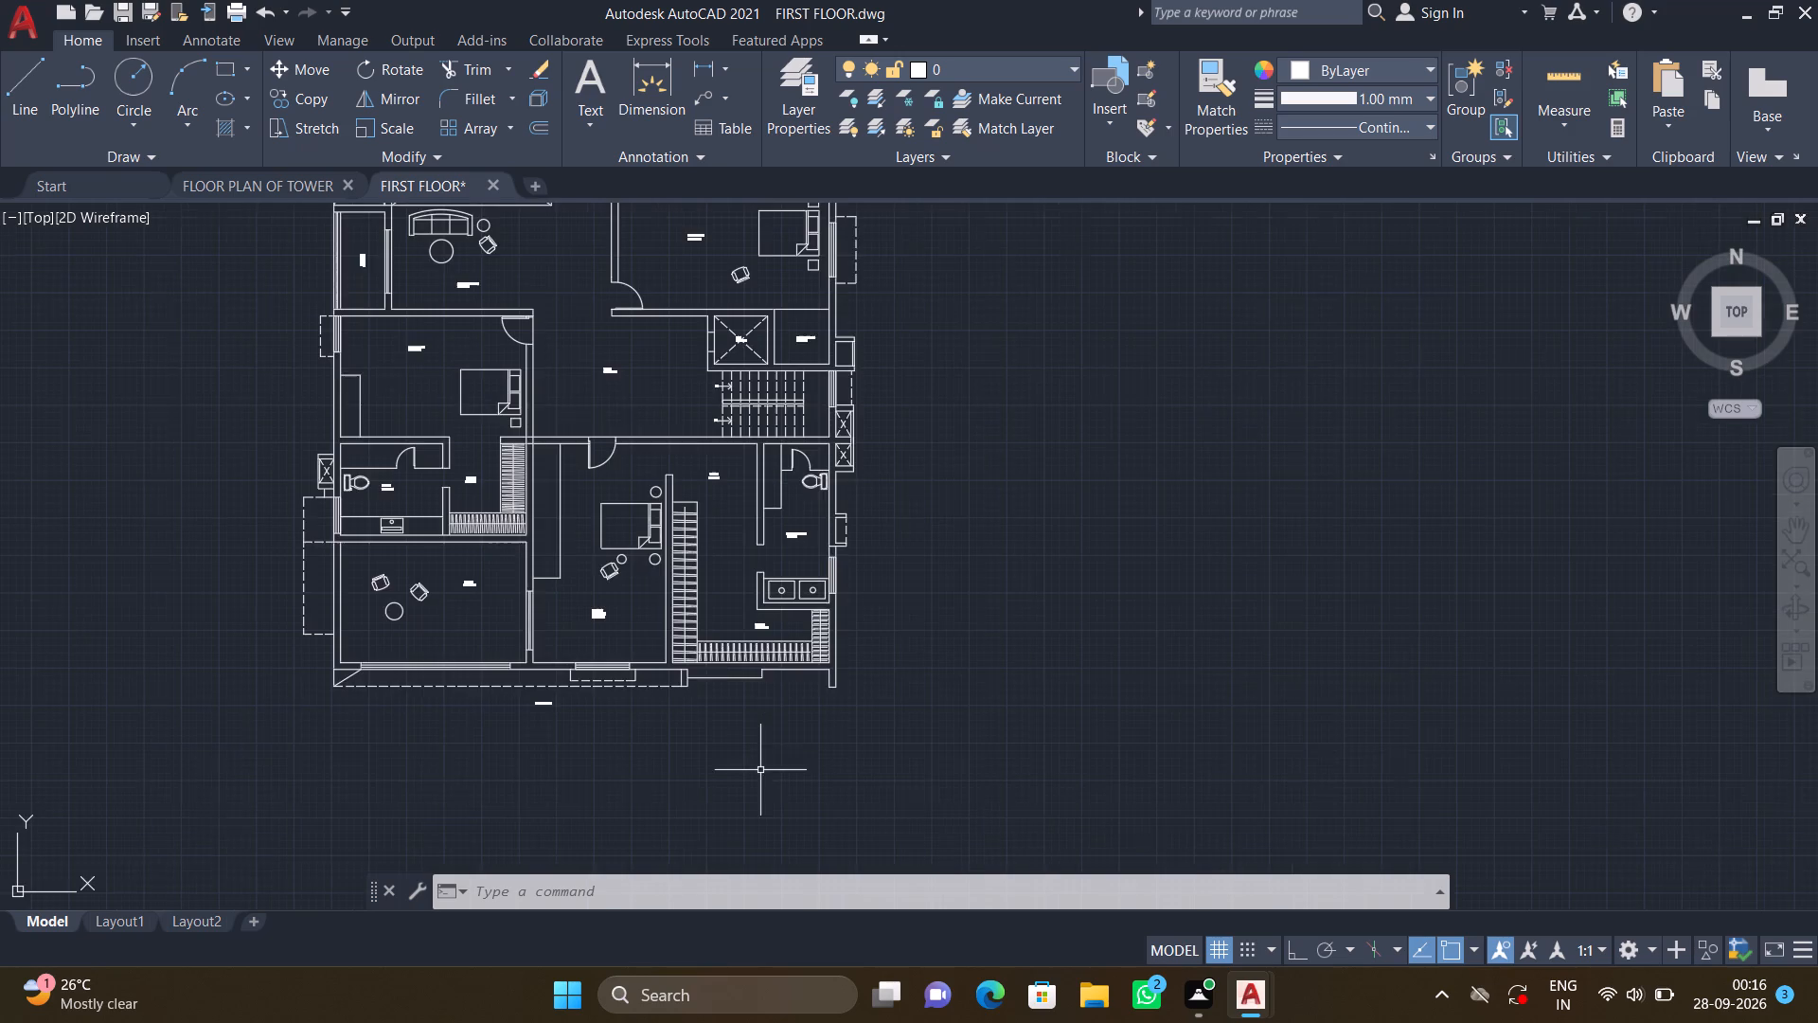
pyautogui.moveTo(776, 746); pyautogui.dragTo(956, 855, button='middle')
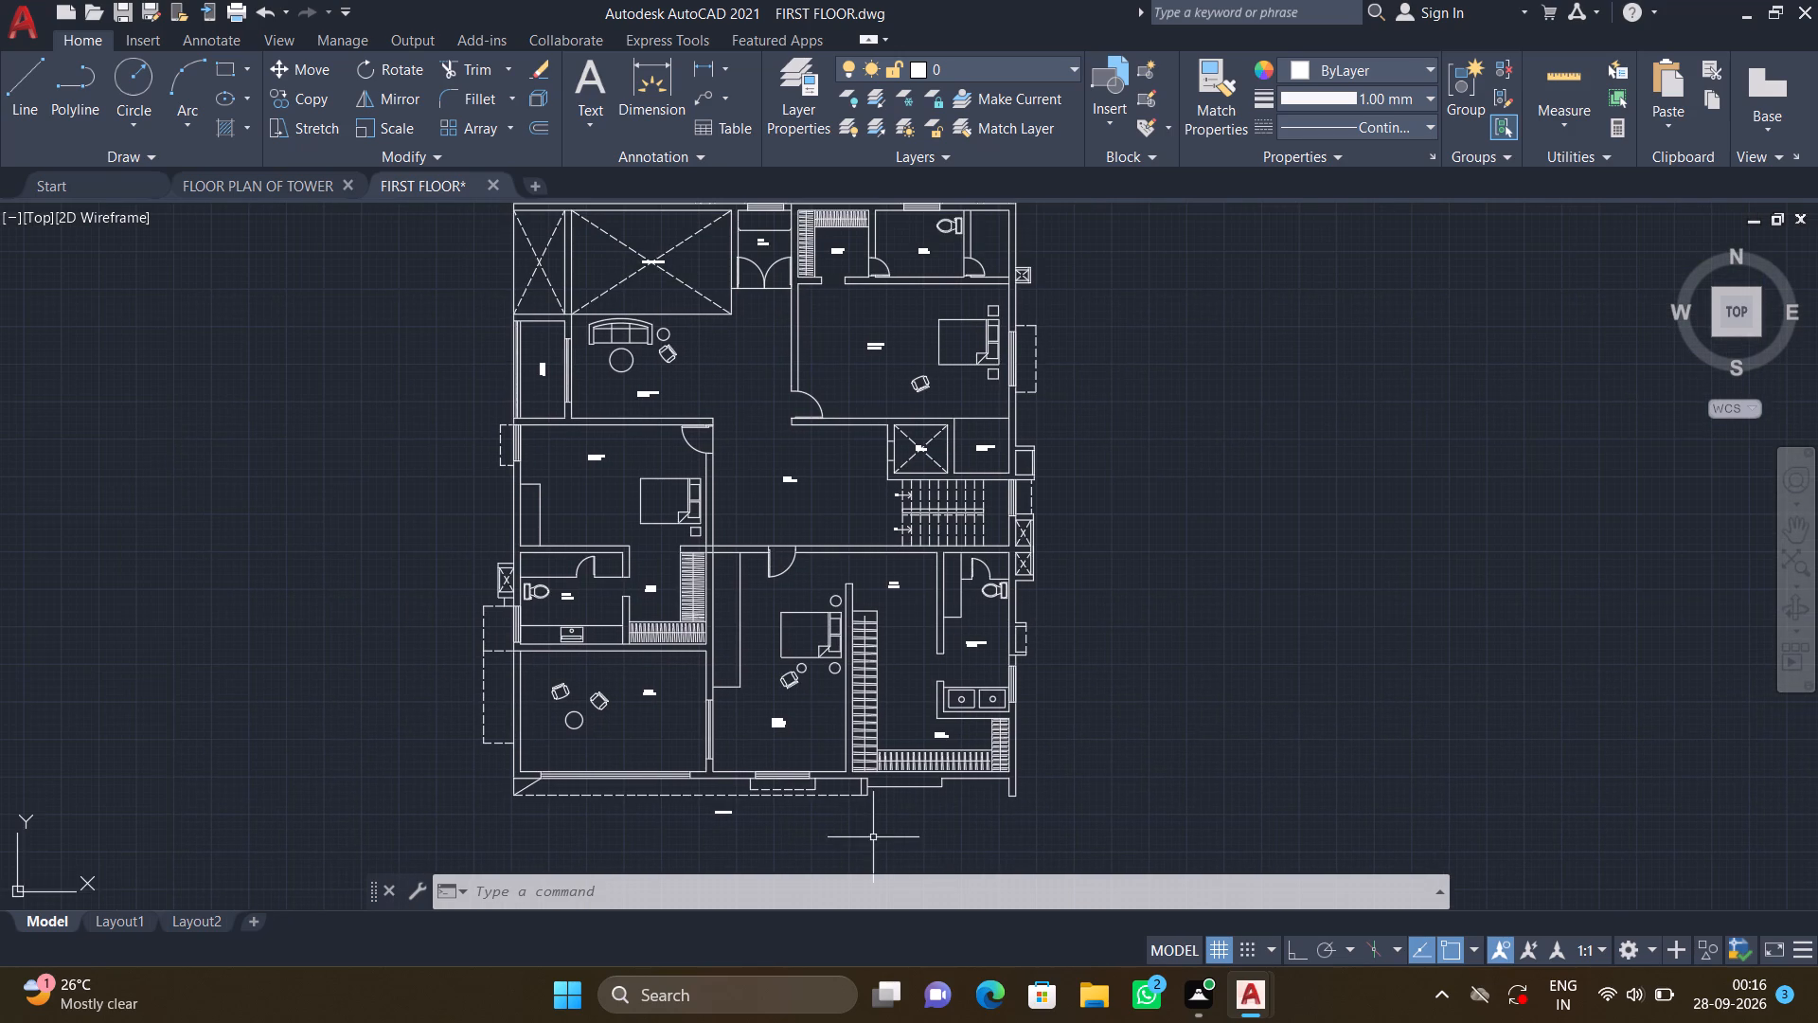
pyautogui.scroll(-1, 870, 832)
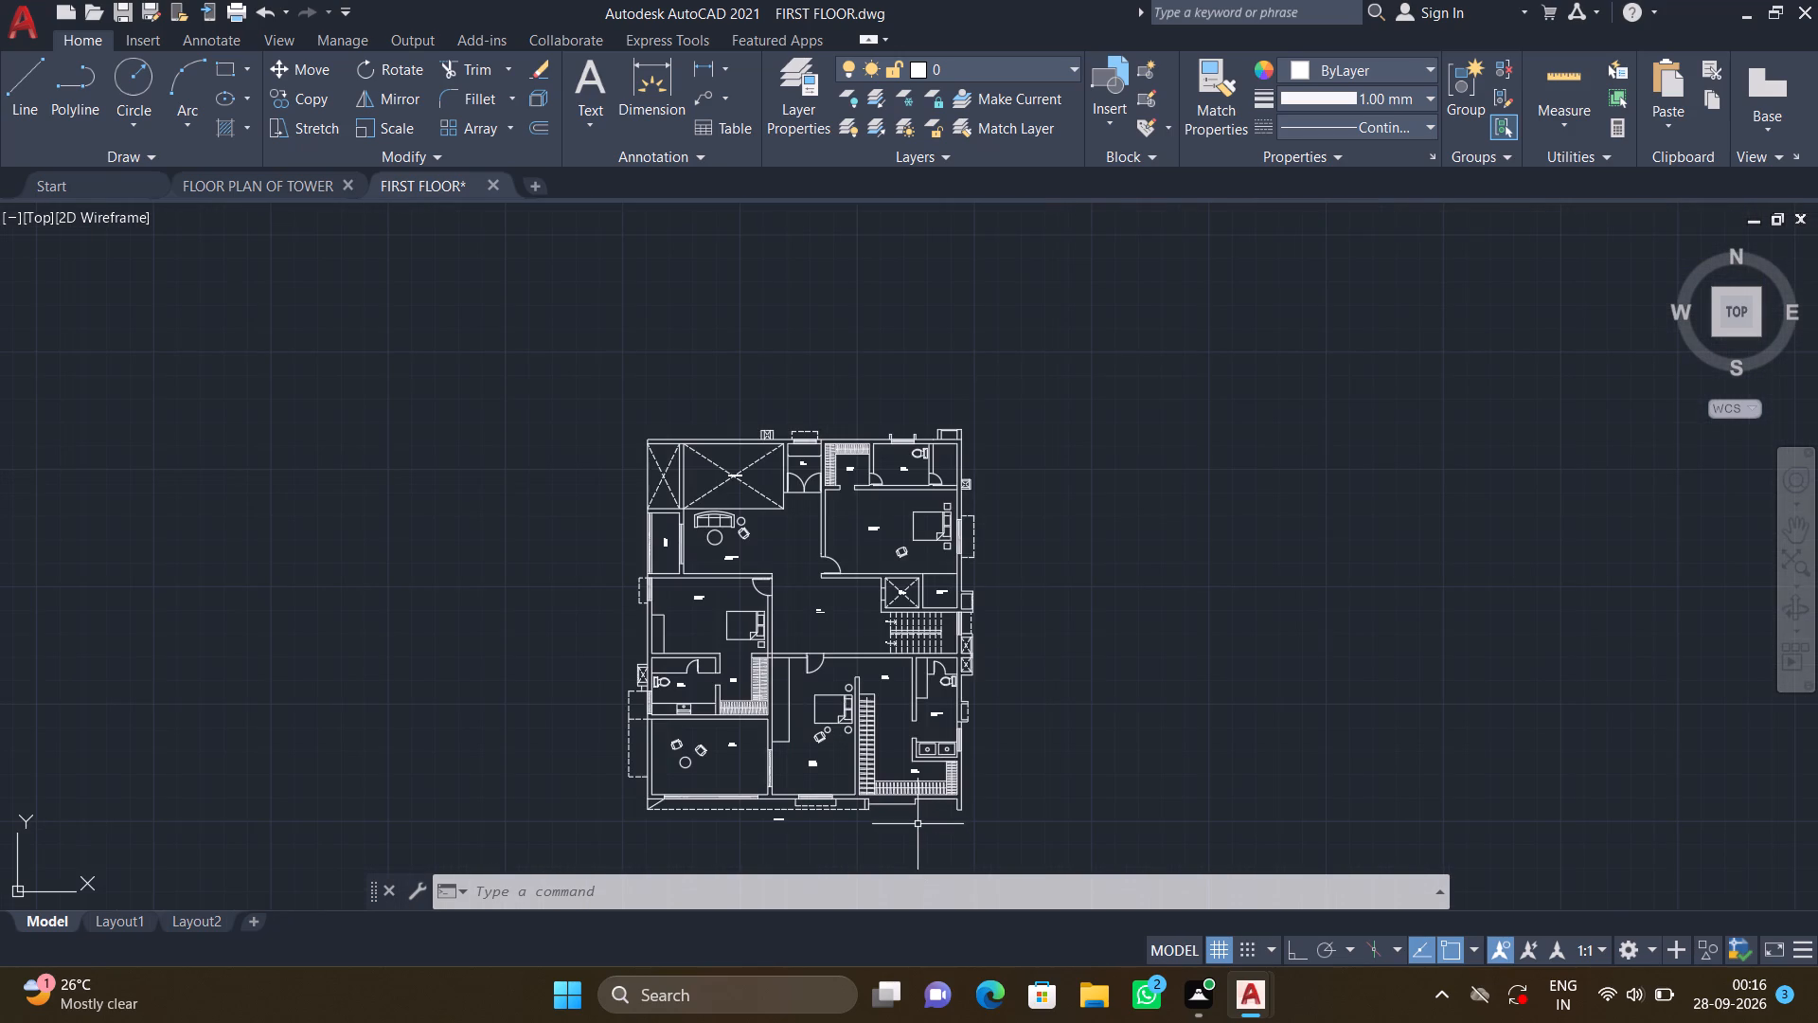